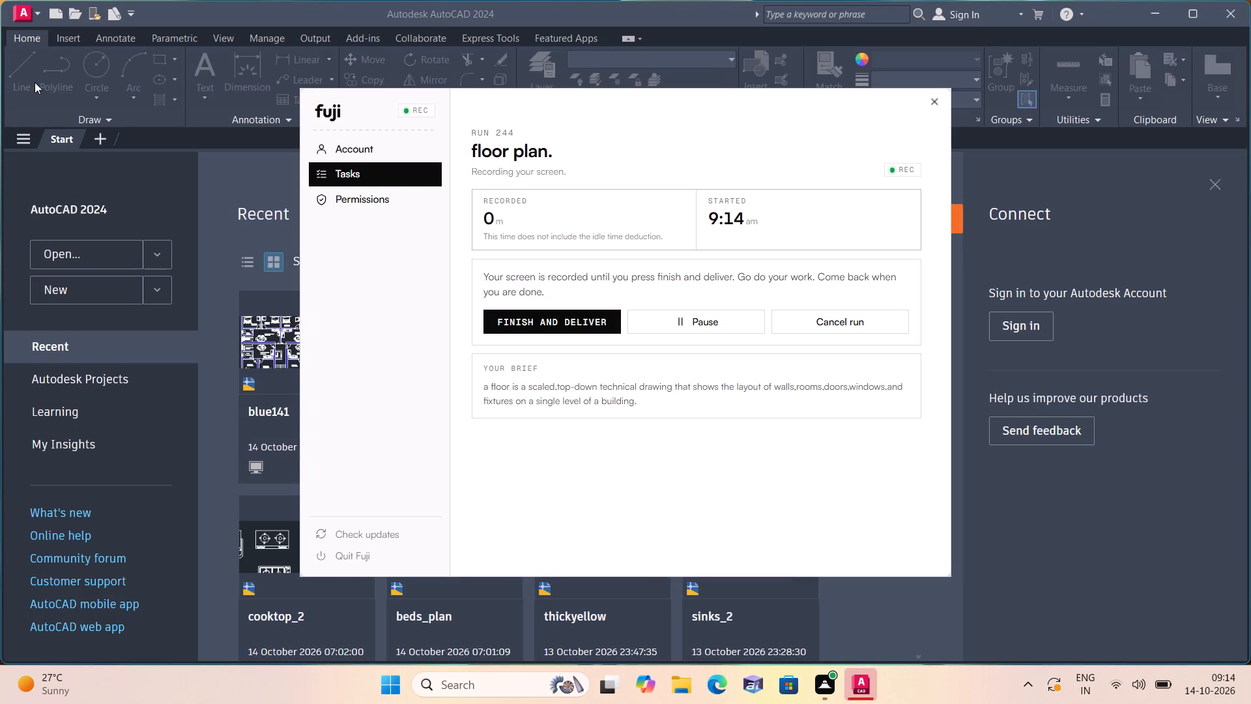
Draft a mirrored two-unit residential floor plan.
Create a new blank drawing.
click(100, 284)
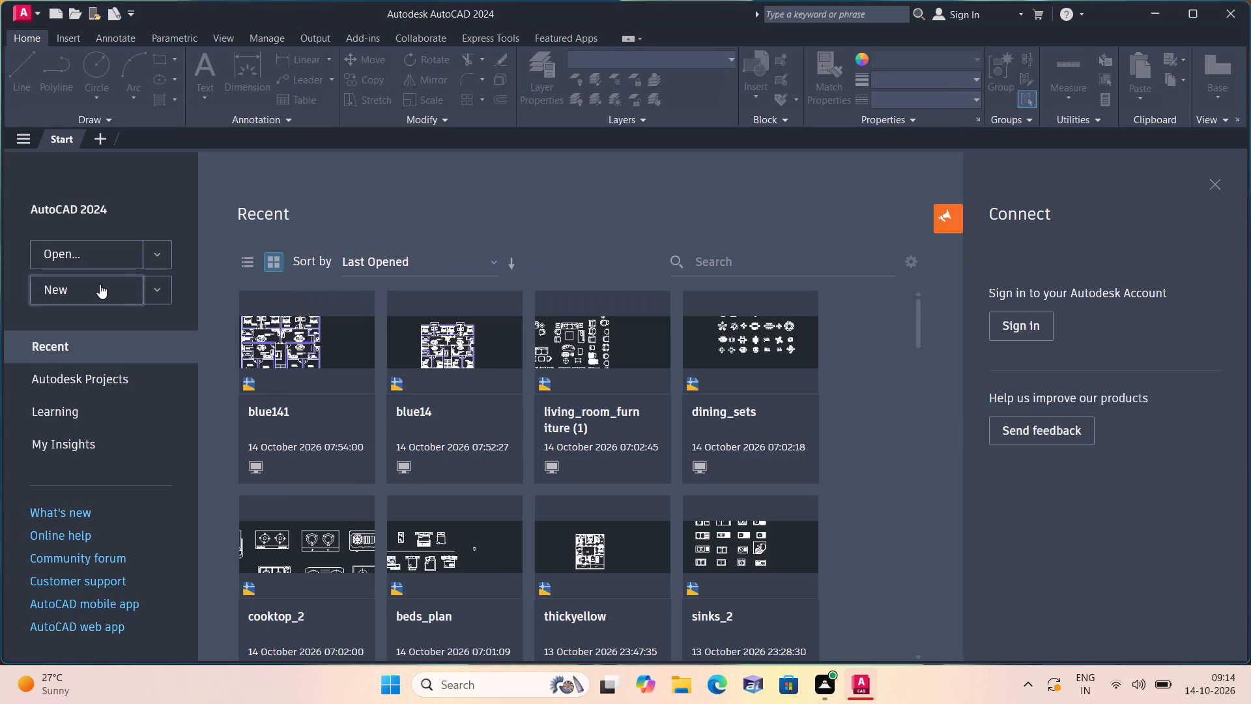
click(99, 306)
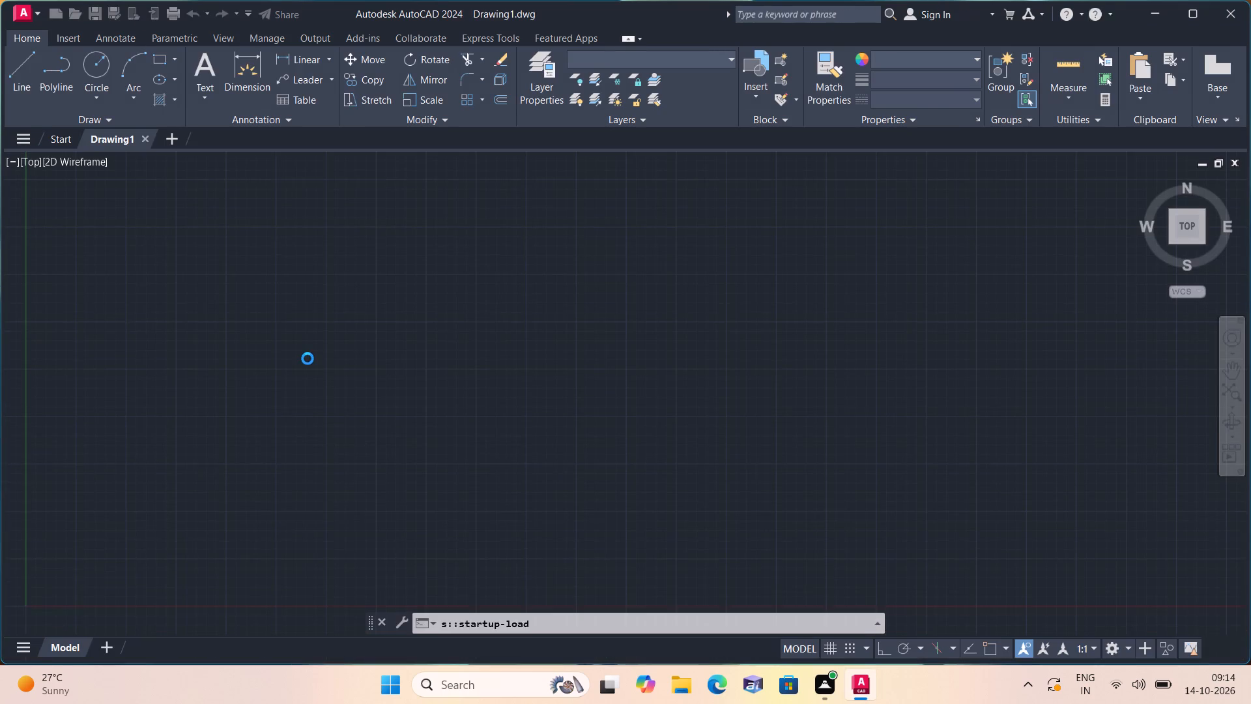
Set the model space limits from 0,0 to 1000,1000.
text(lim)
key(space)
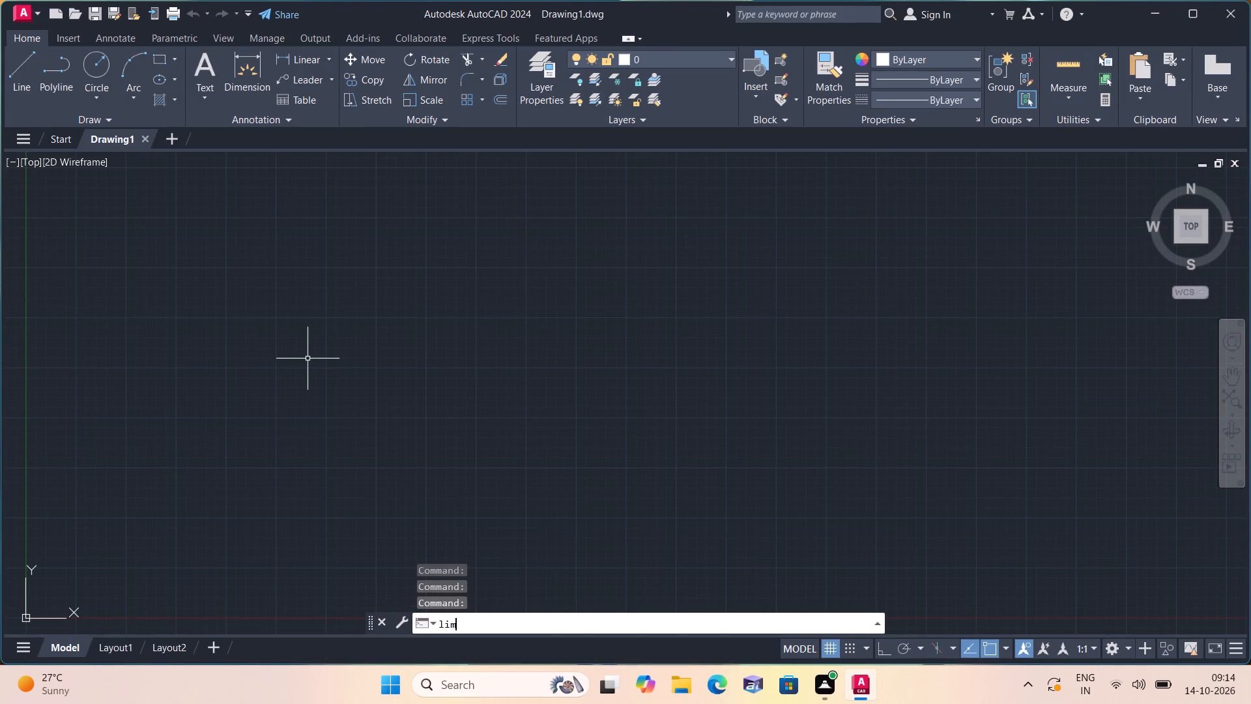
text(0.)
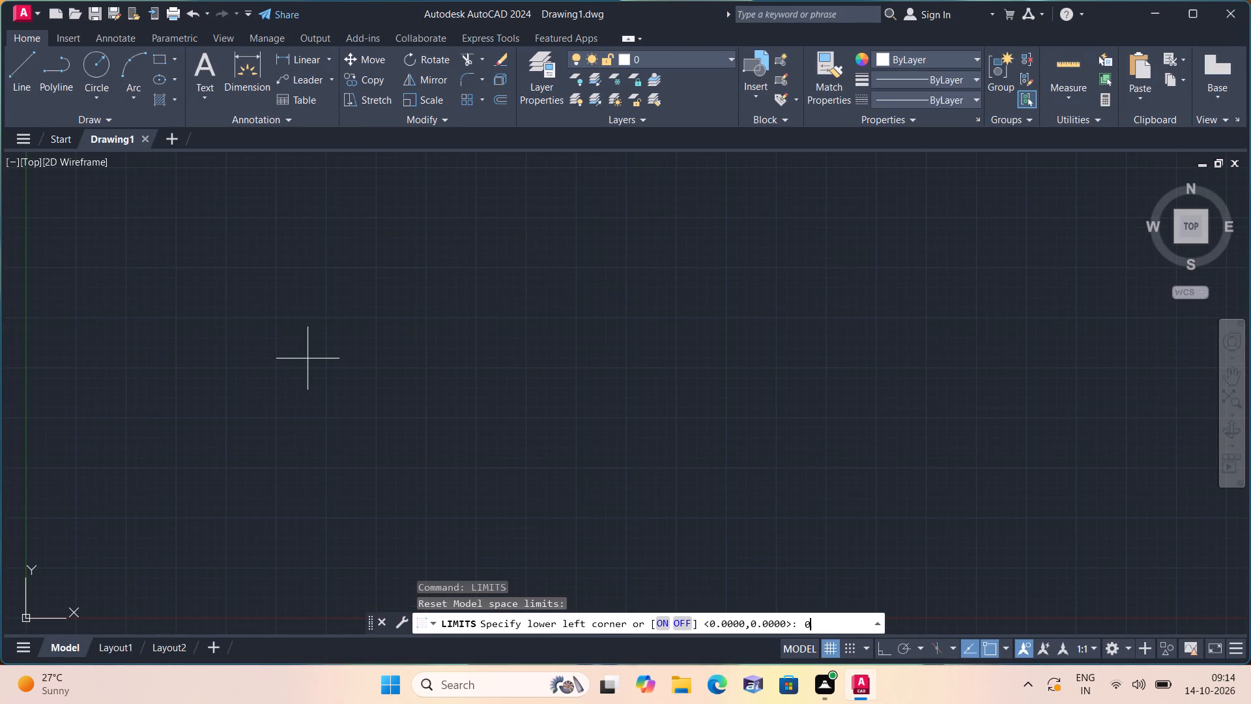
key(BackSpace)
key(comma)
text(0)
key(space)
text(1000.)
key(BackSpace)
text(,1000 un)
Configure the drawing units to Engineering length type with 0'-0" precision.
key(space)
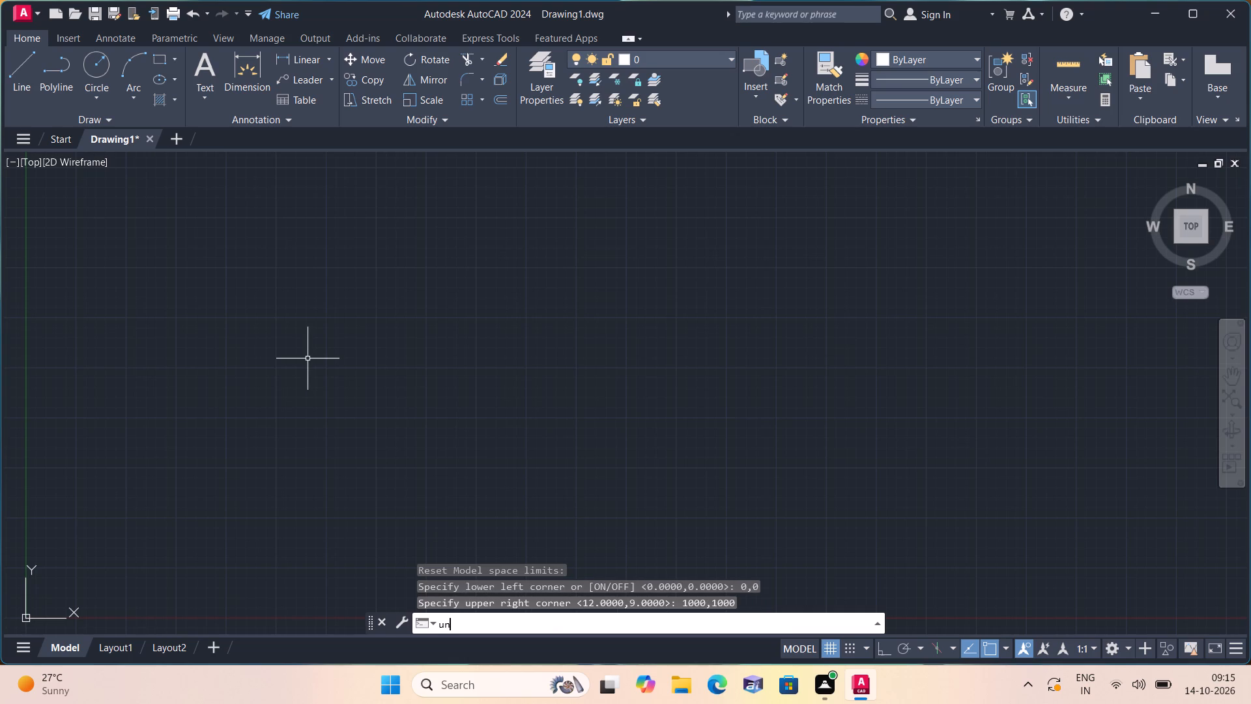
scroll(308, 359, up, 1)
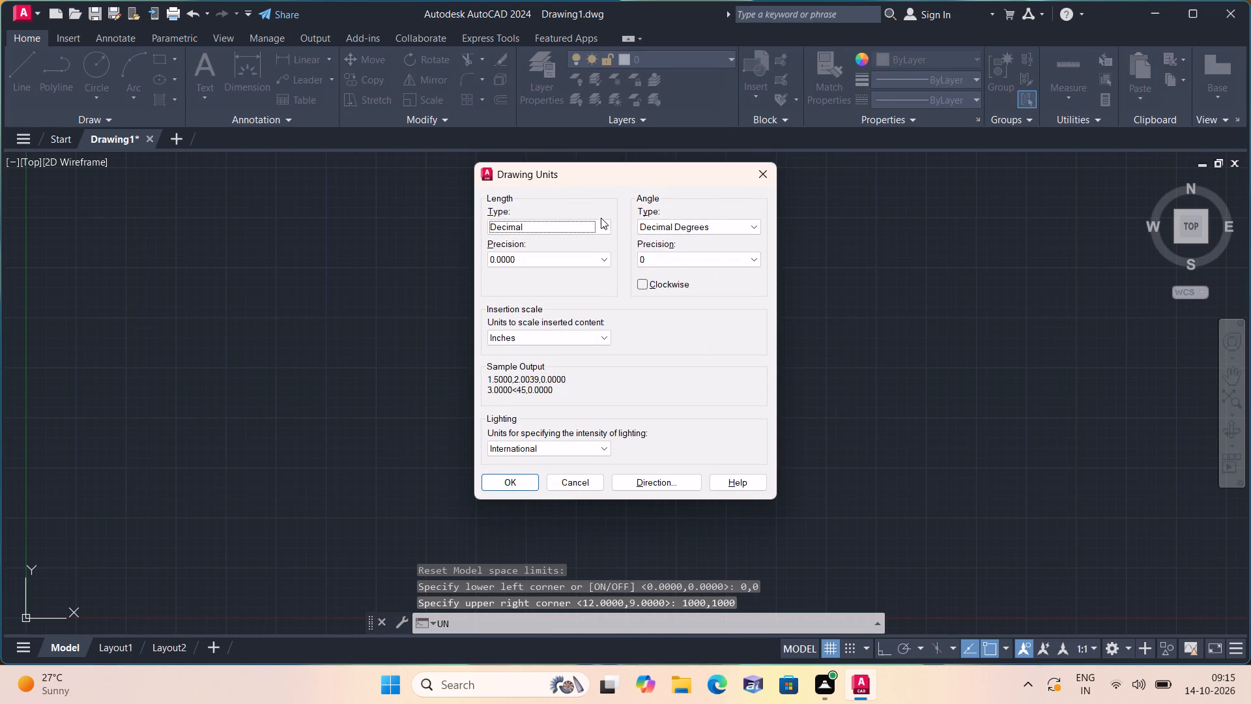
click(613, 218)
click(592, 227)
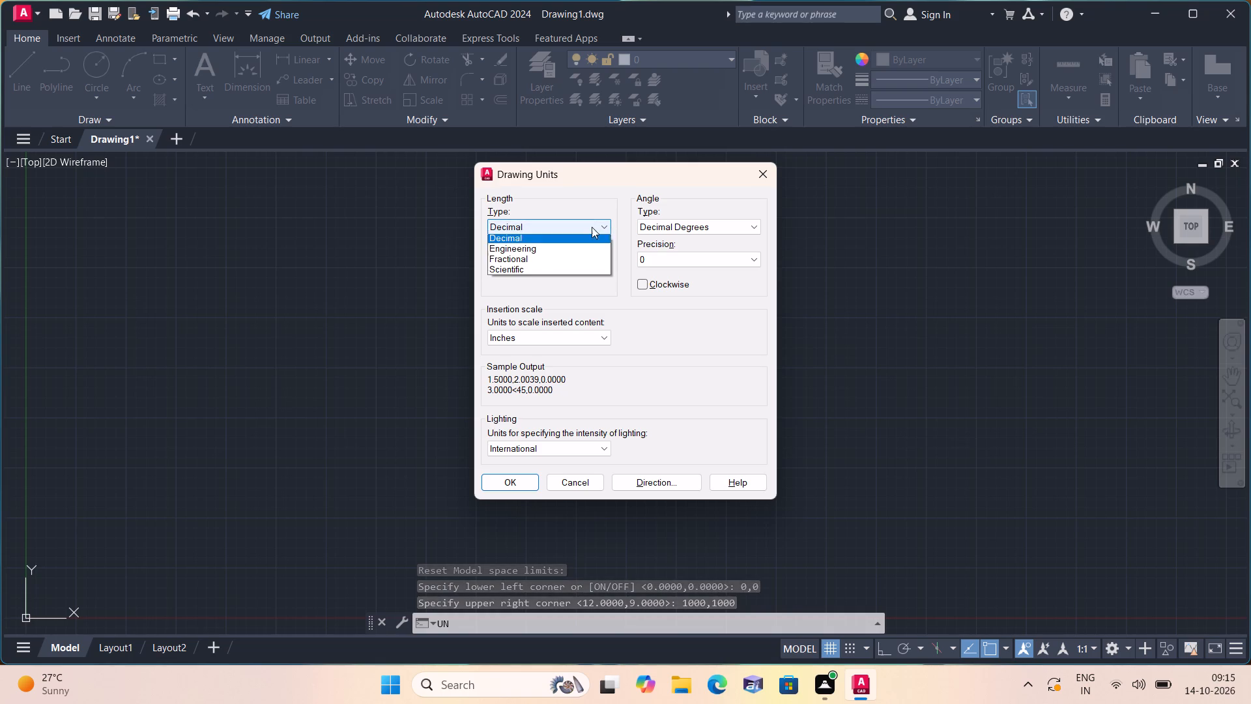
click(562, 259)
click(562, 255)
click(527, 274)
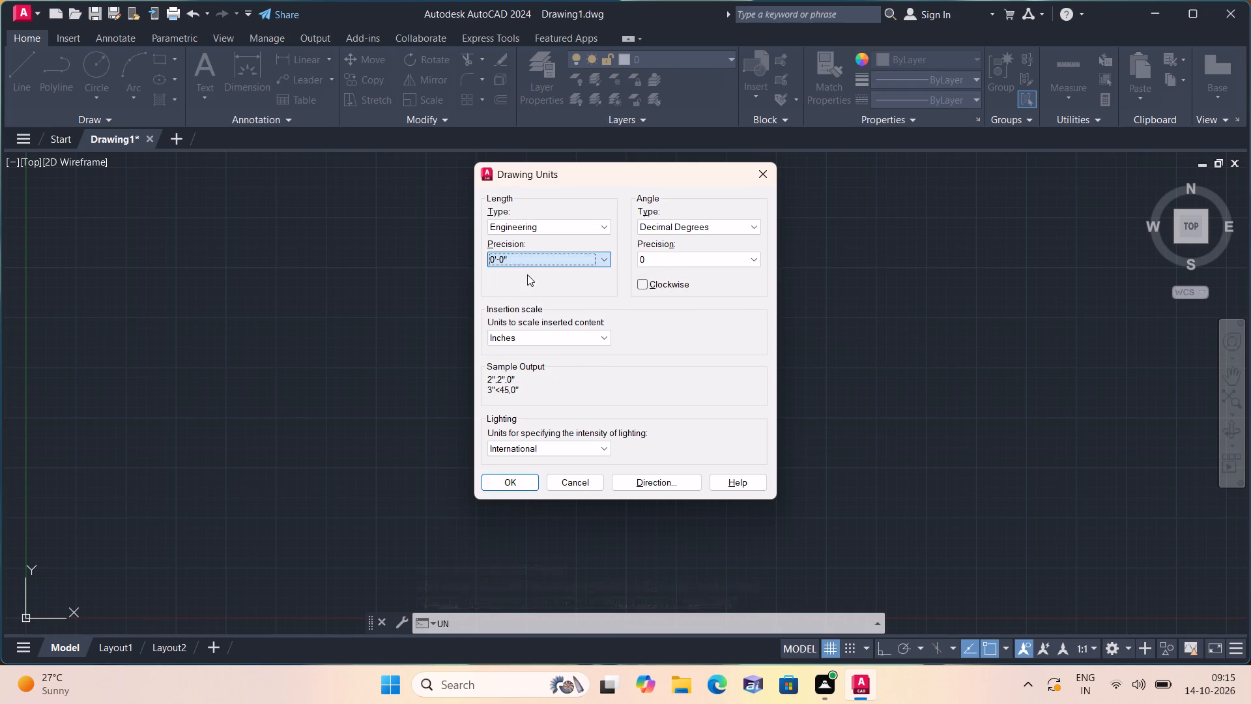
click(511, 477)
Modify the Standard dimension style's primary units to Engineering format with 0'-0" precision and make it the current style.
text(d)
key(space)
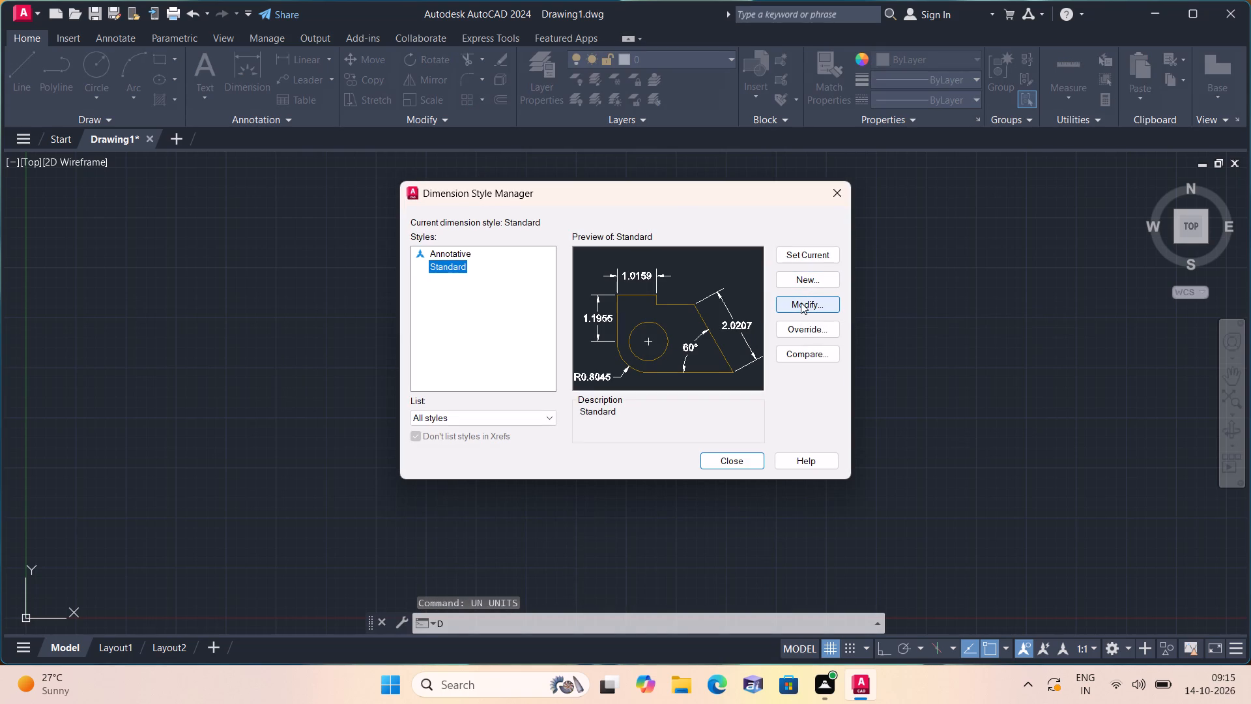
click(801, 302)
click(538, 199)
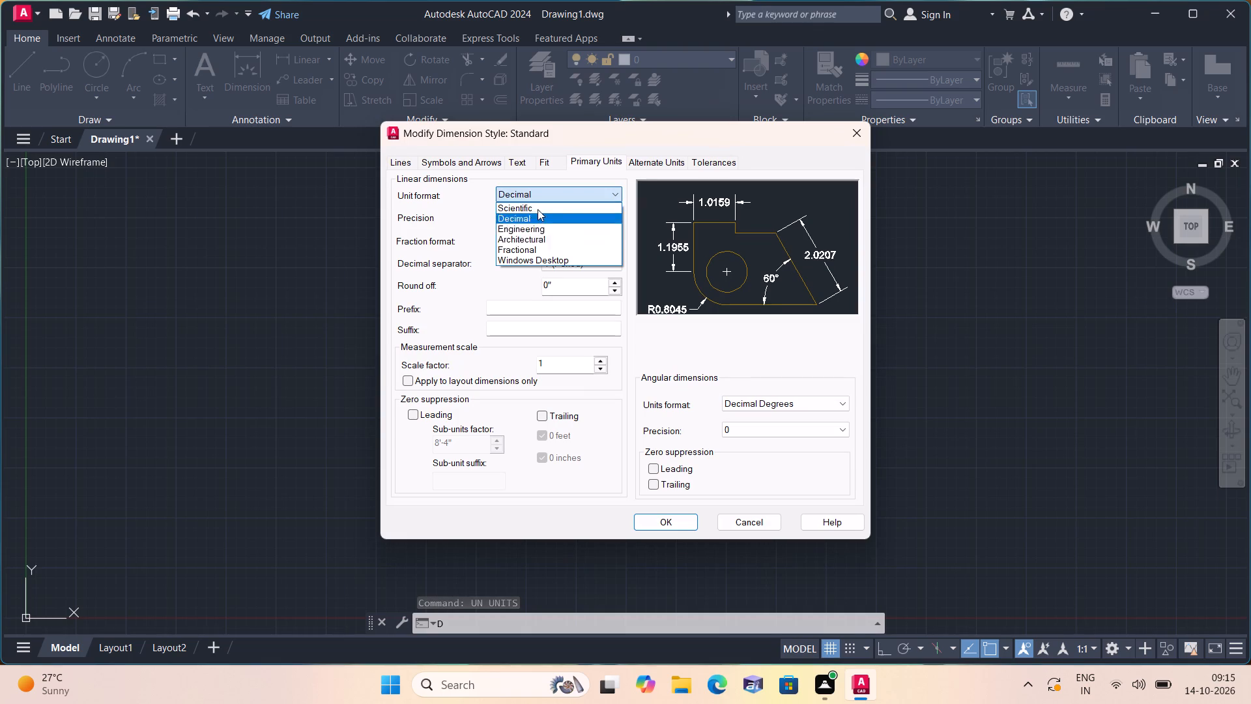
click(538, 227)
click(538, 227)
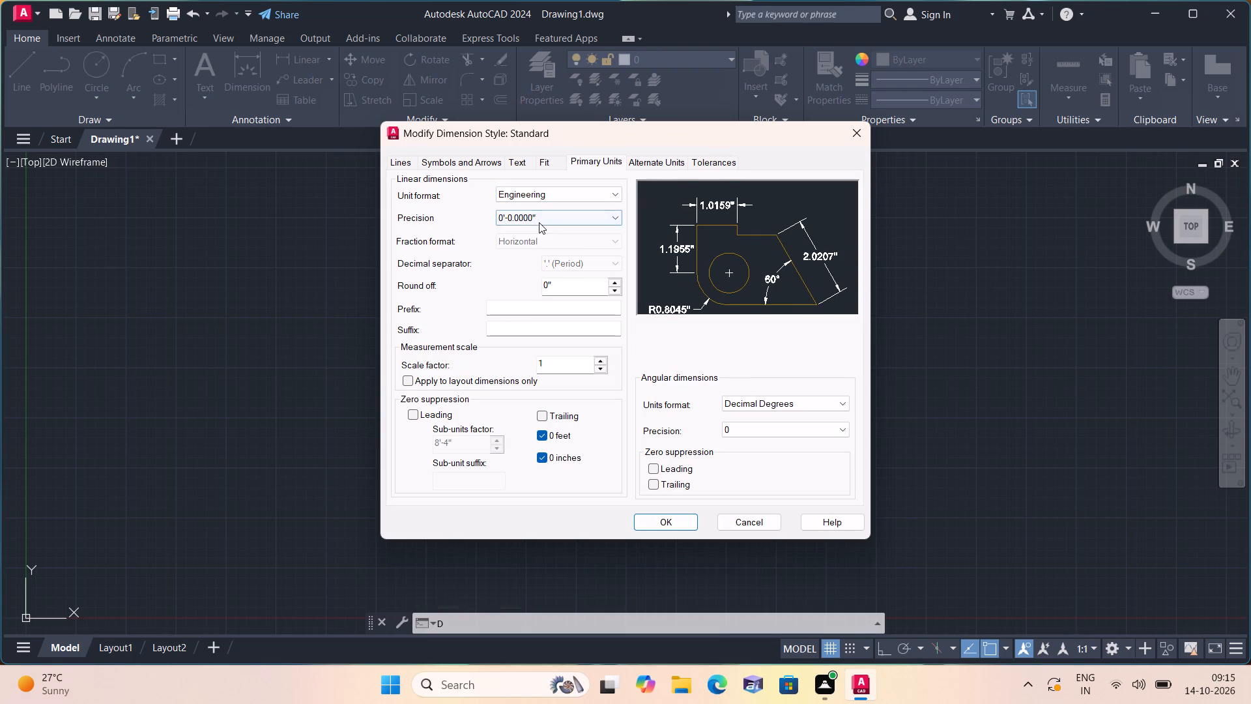
click(539, 222)
click(534, 231)
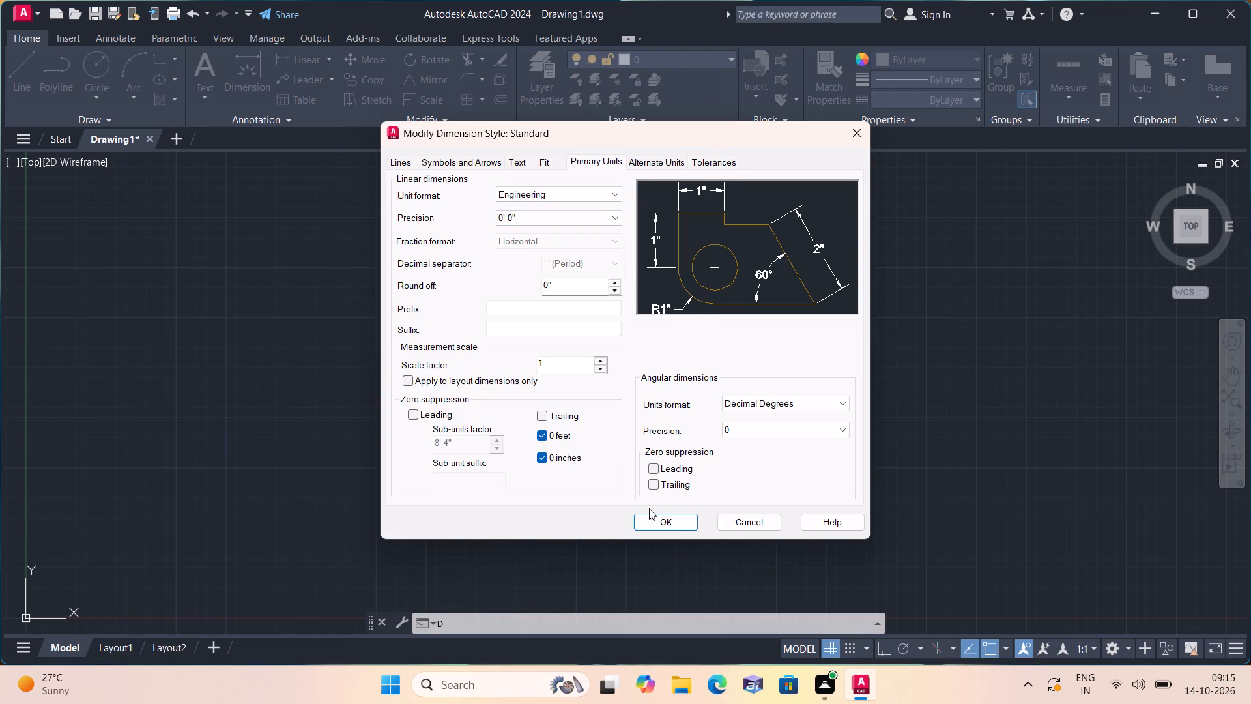
click(652, 510)
click(659, 524)
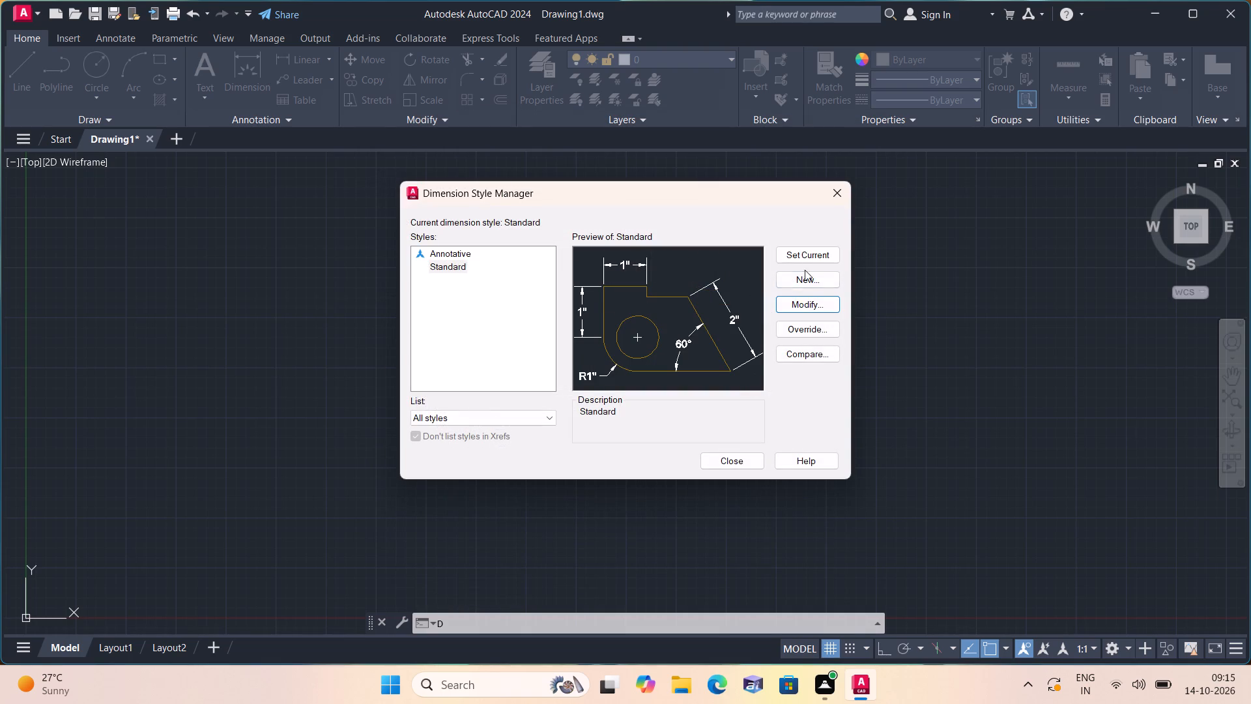
click(803, 254)
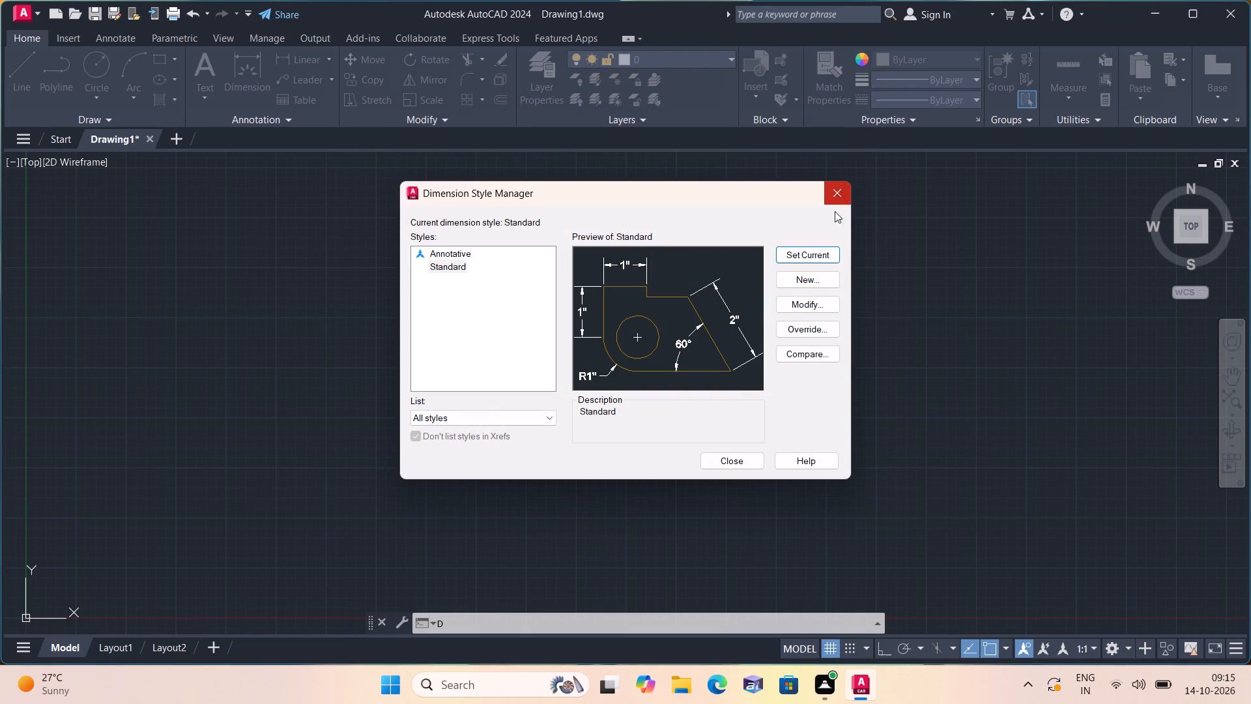
click(802, 250)
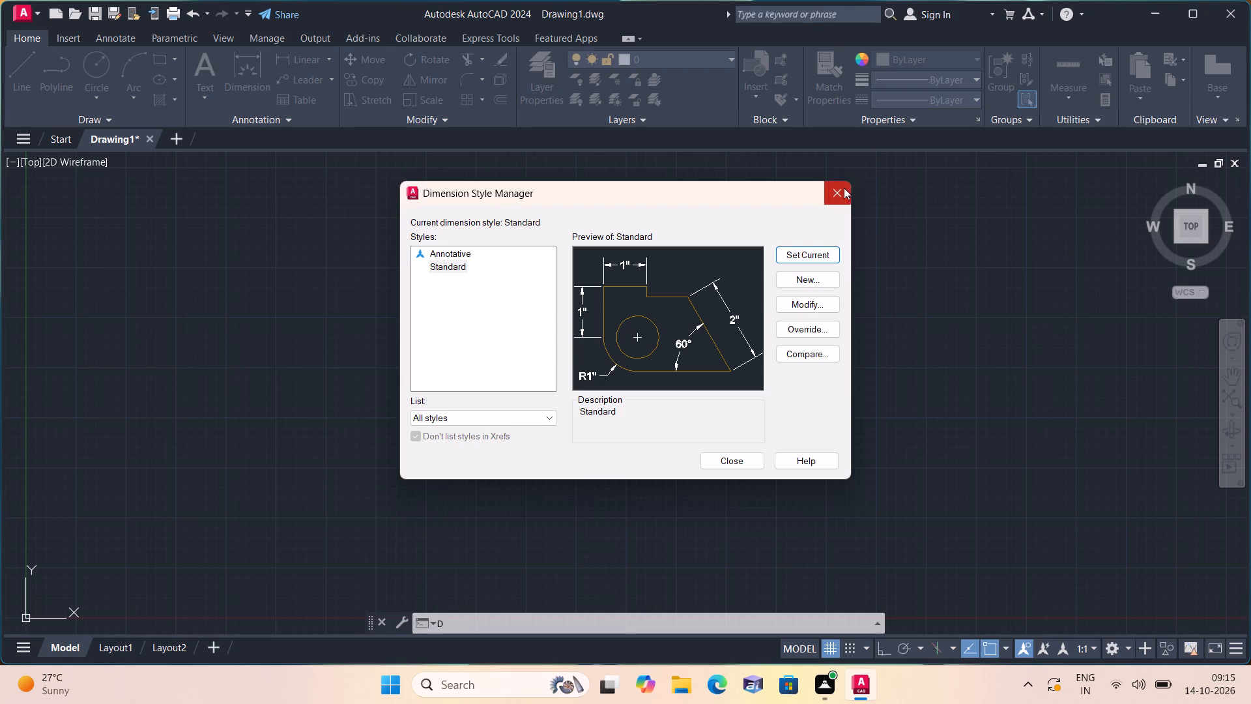
click(841, 186)
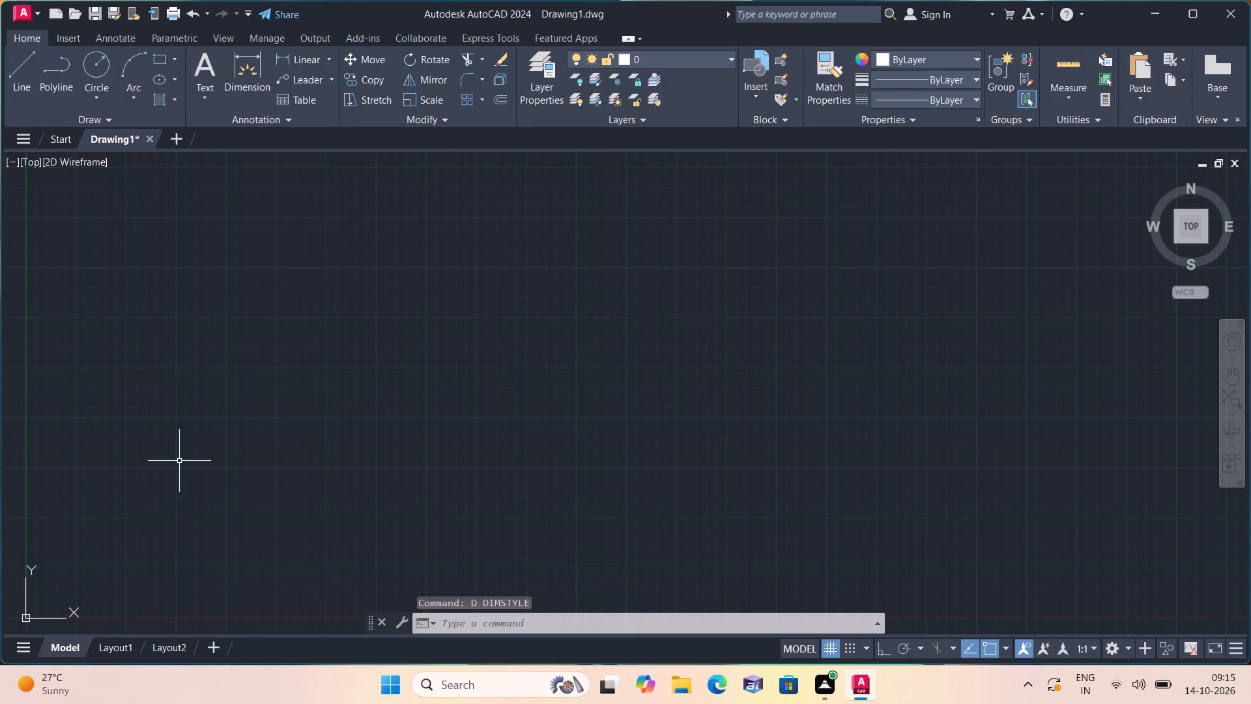
Draw one vertical and one horizontal construction line crossing near the drawing origin.
text(xl v)
key(space)
click(365, 548)
key(space)
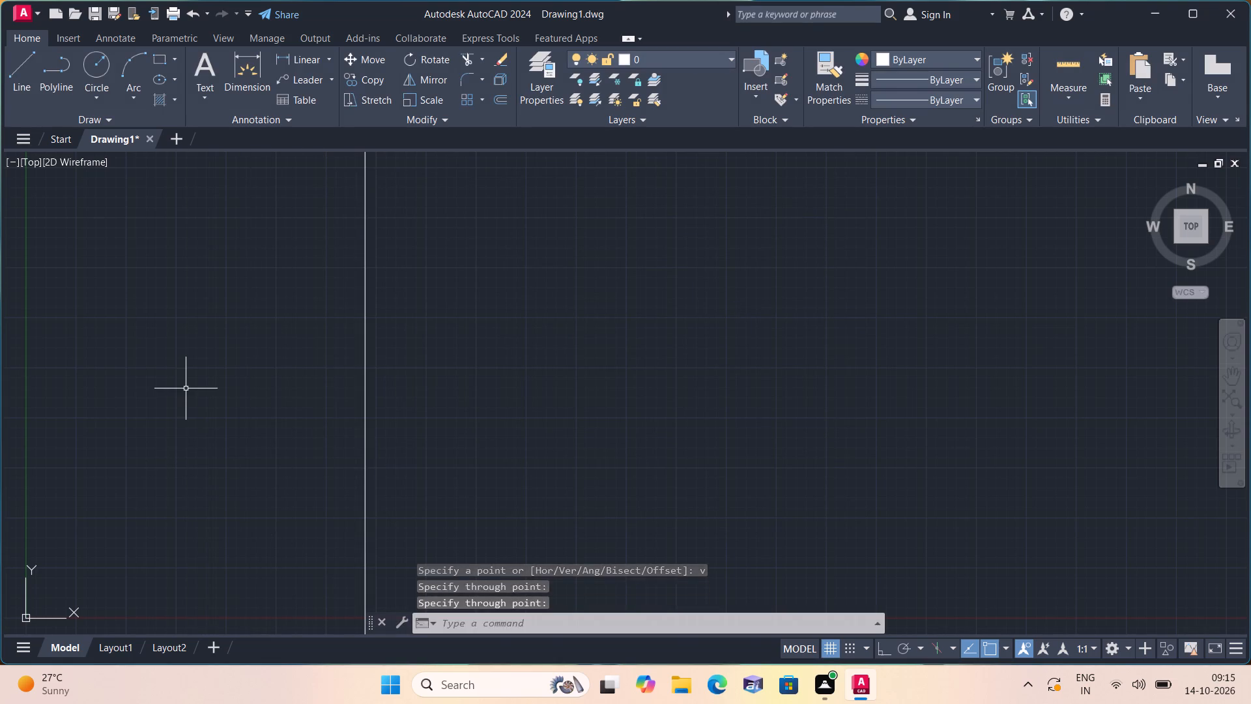
key(space)
text(h)
key(space)
click(261, 463)
key(space)
Trim the construction lines above and left of their intersection to leave the plan's upper-left outer corner.
scroll(276, 254, down, 3)
scroll(350, 287, down, 1)
text(trim)
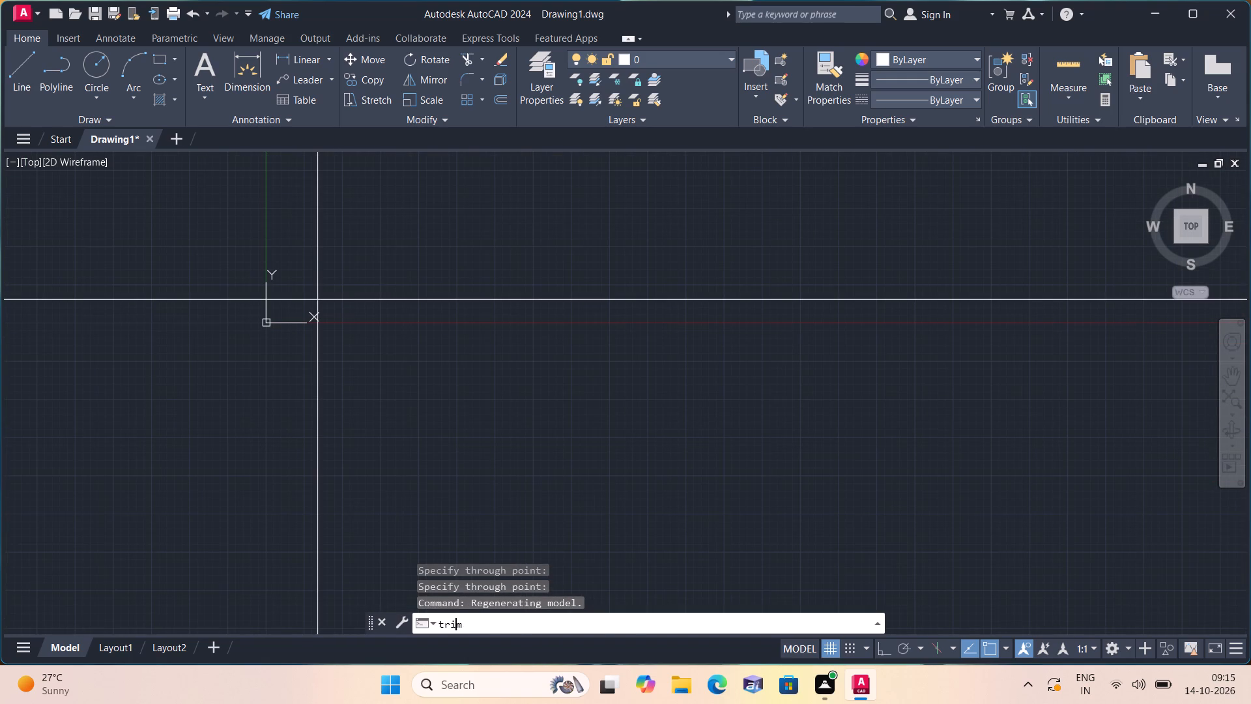
key(space)
drag(337, 220, 117, 331)
key(space)
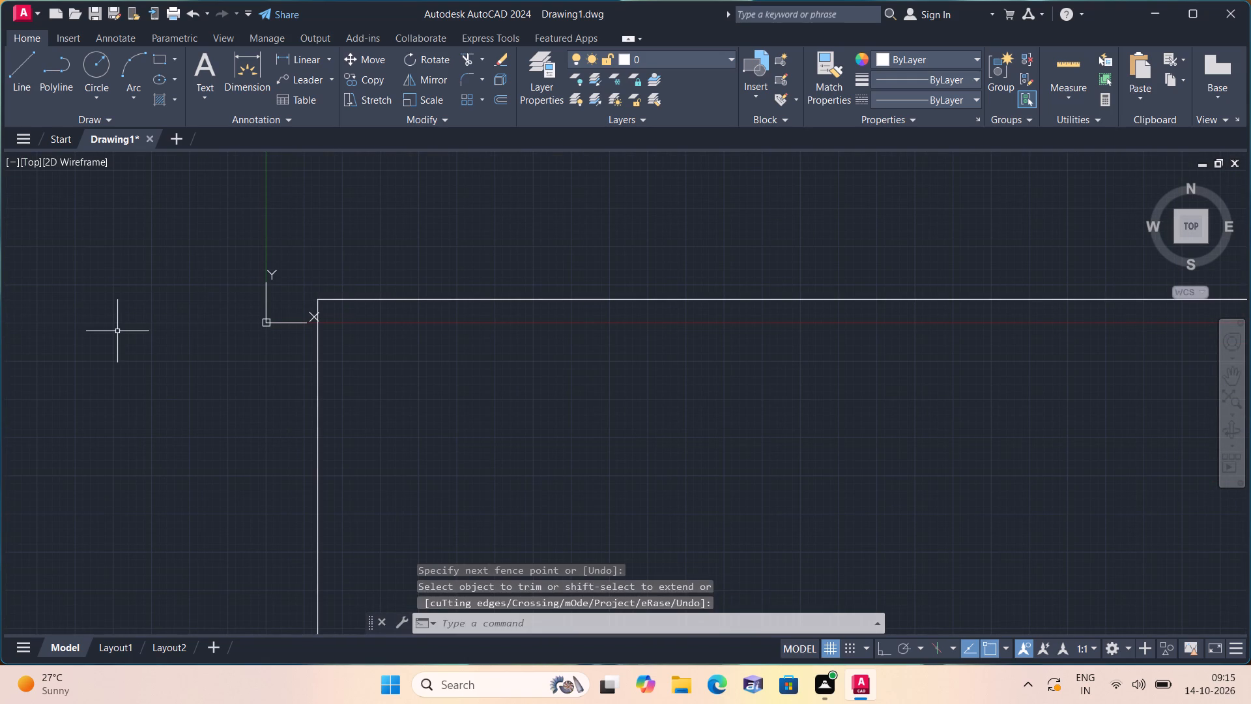
Offset the top line downward and the left line to the right by 9" to form the outer walls.
text(offset 9)
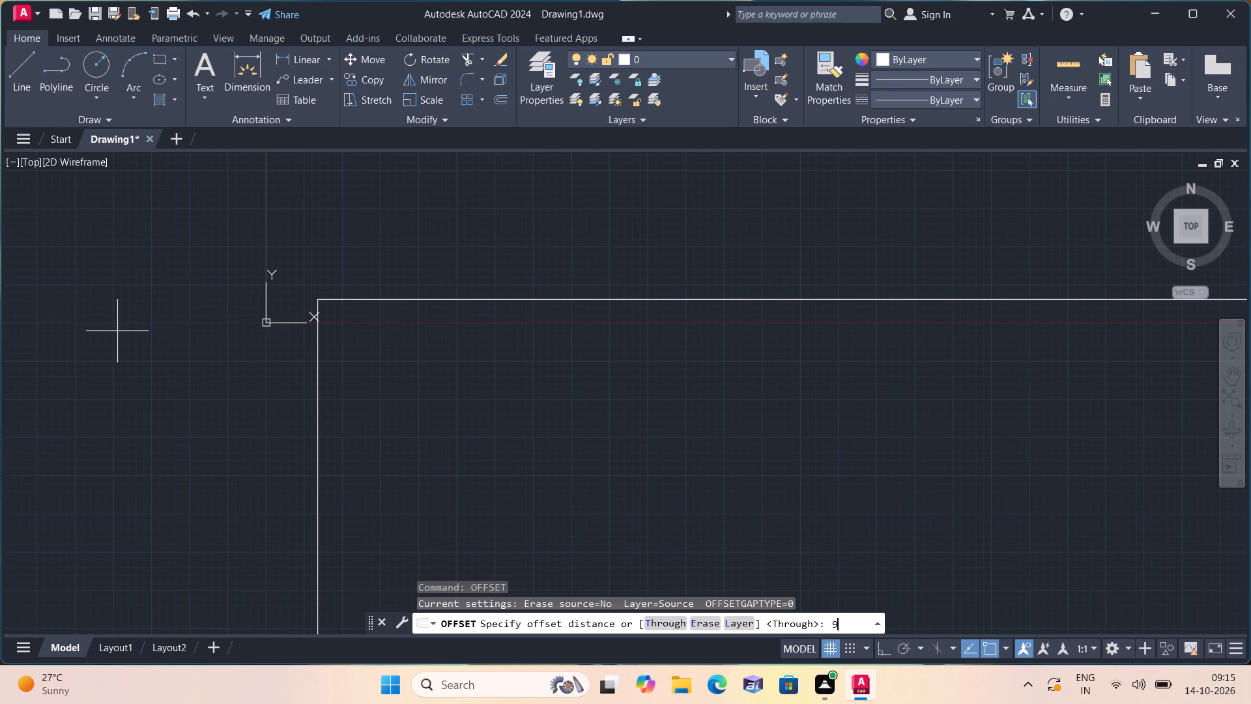
key(shift+quotedbl)
key(space)
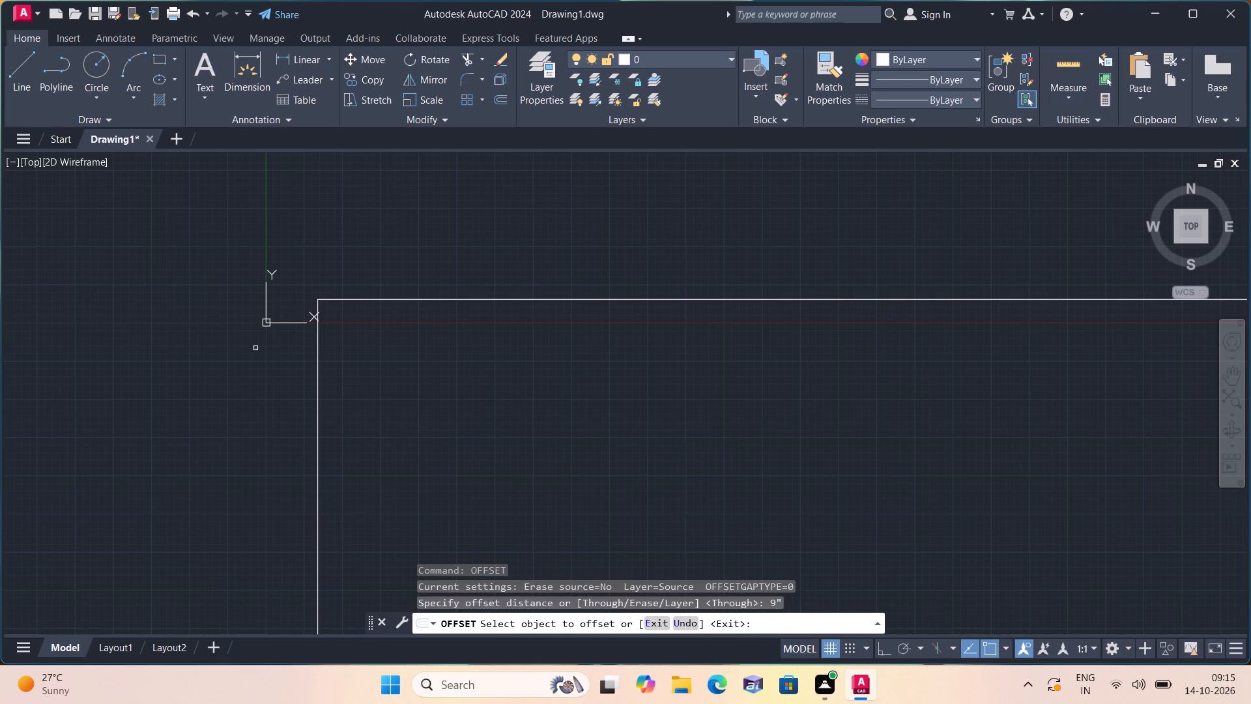
click(358, 298)
click(379, 389)
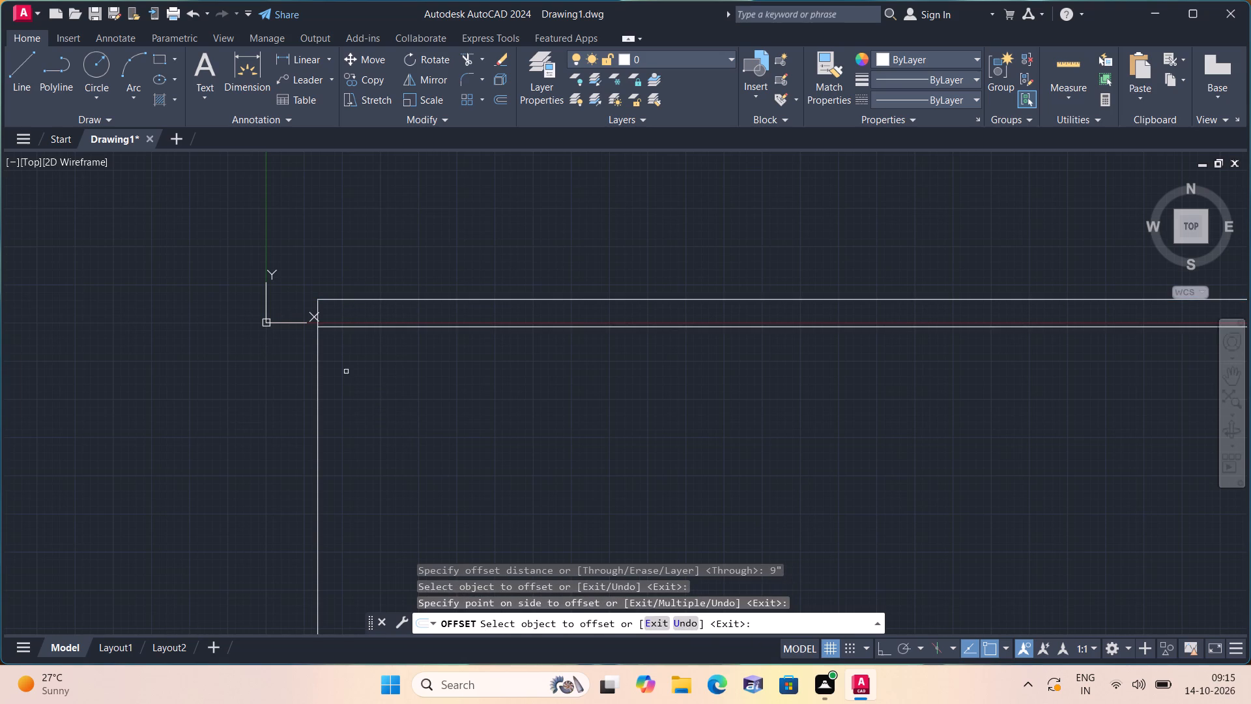
key(ctrl+alt+space)
click(318, 359)
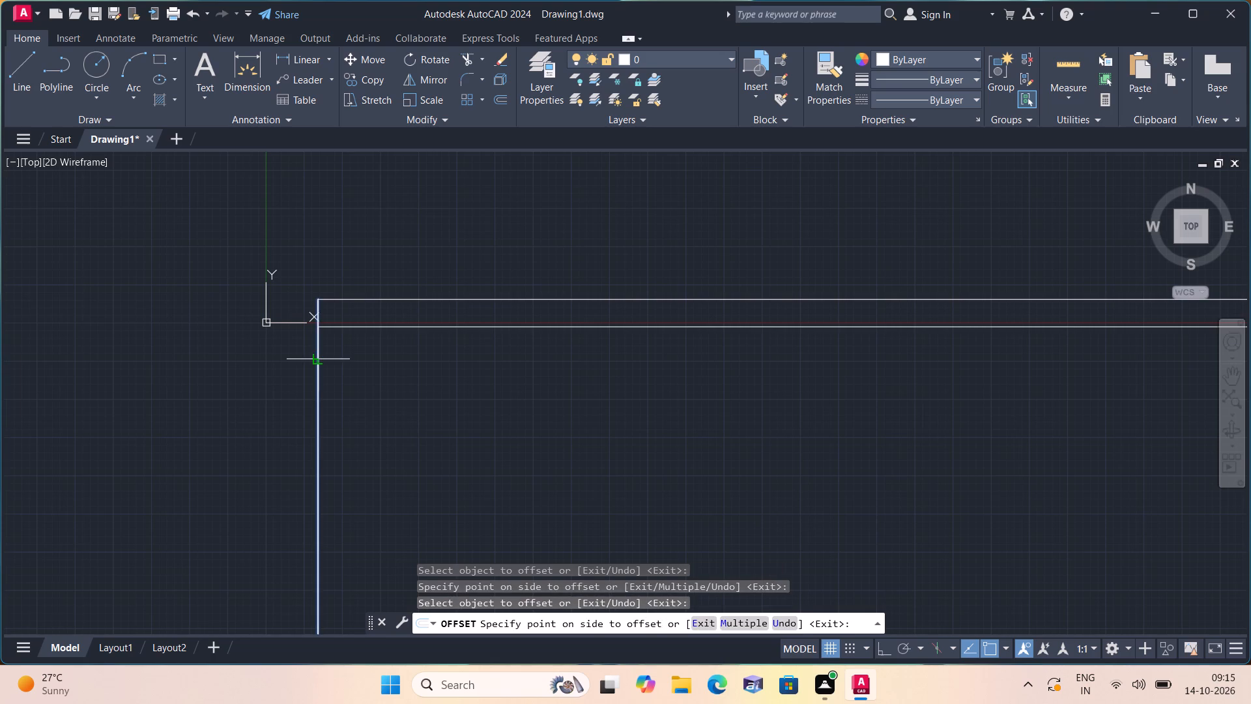
click(429, 380)
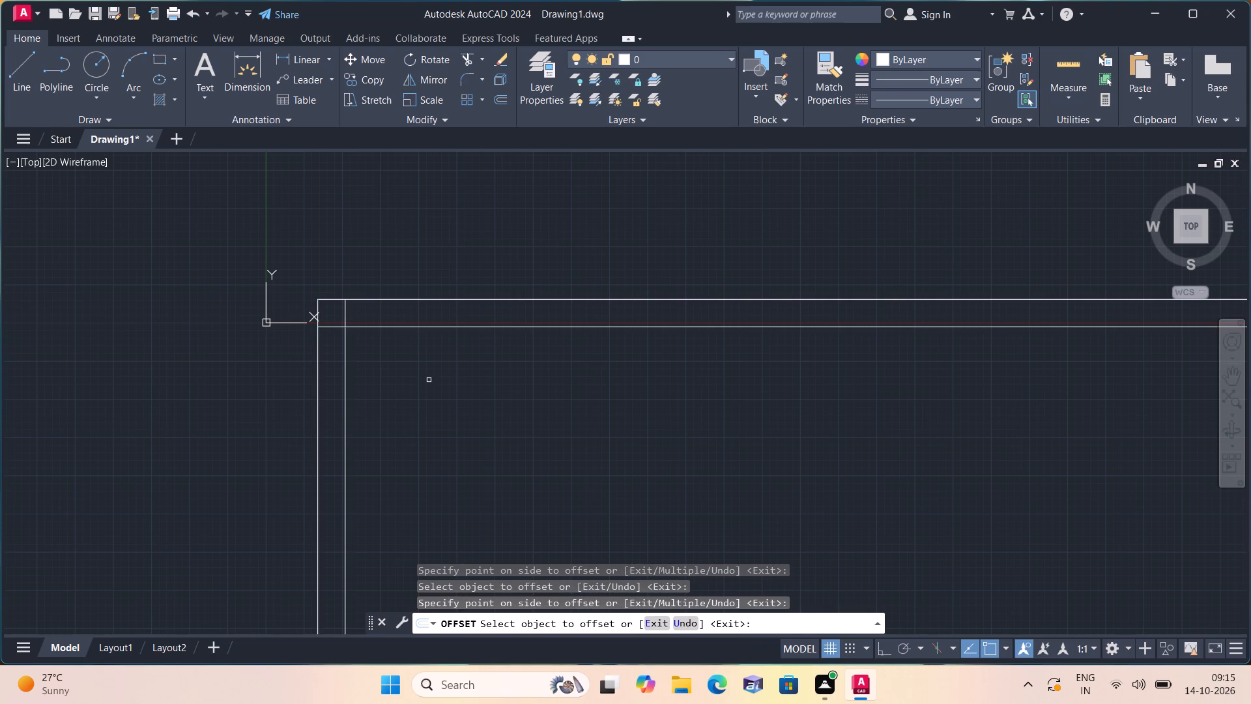
key(space)
Offset the left wall's inner line 11' to the right to set the first room's width.
key(space)
text(offset)
key(space)
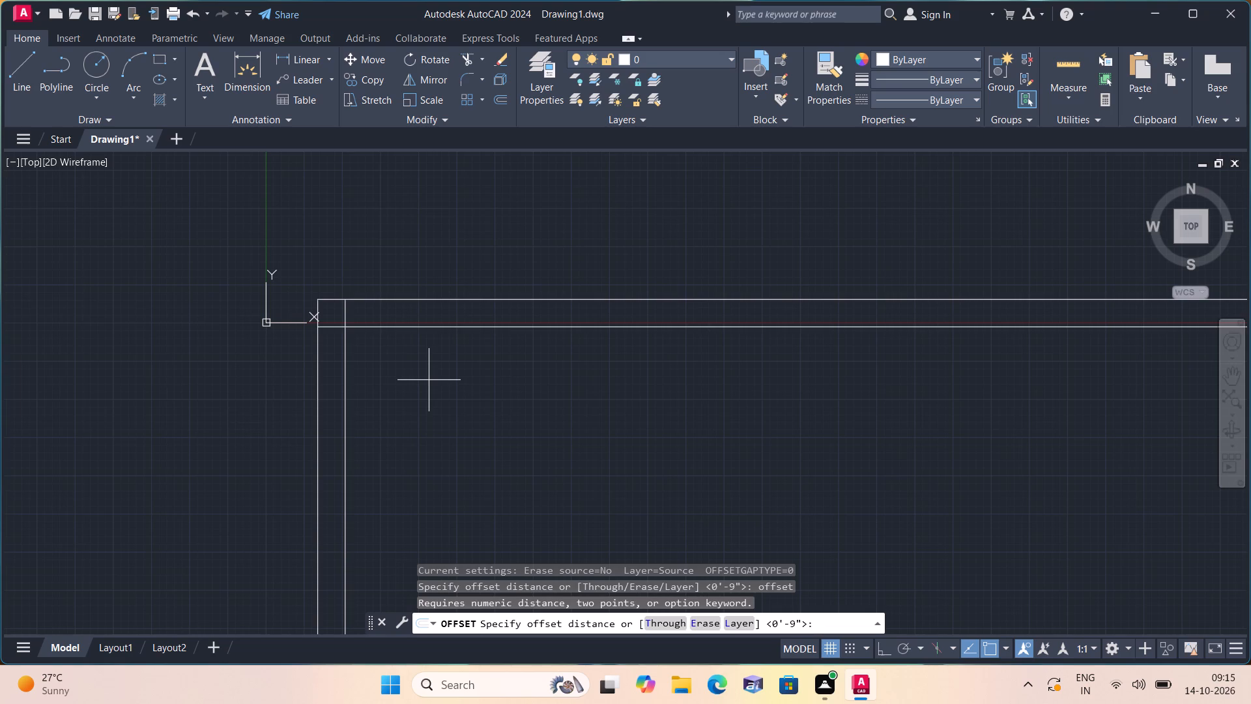
key(1)
text(1')
key(space)
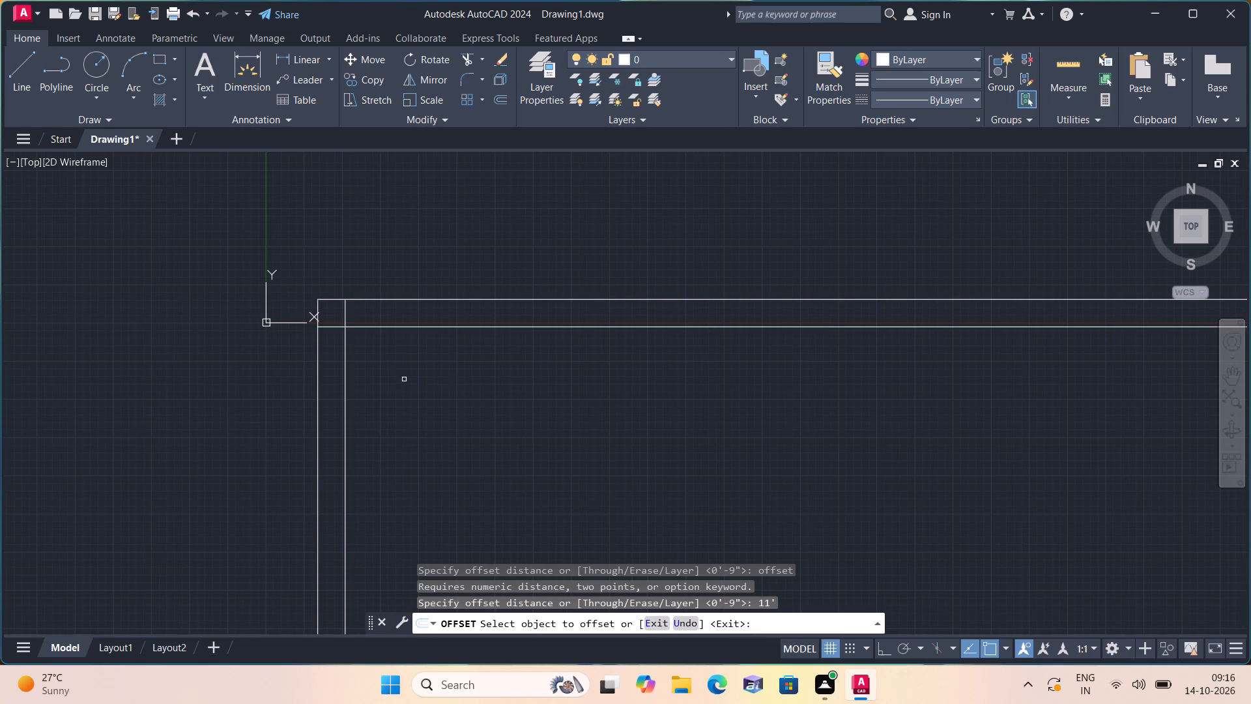
click(347, 353)
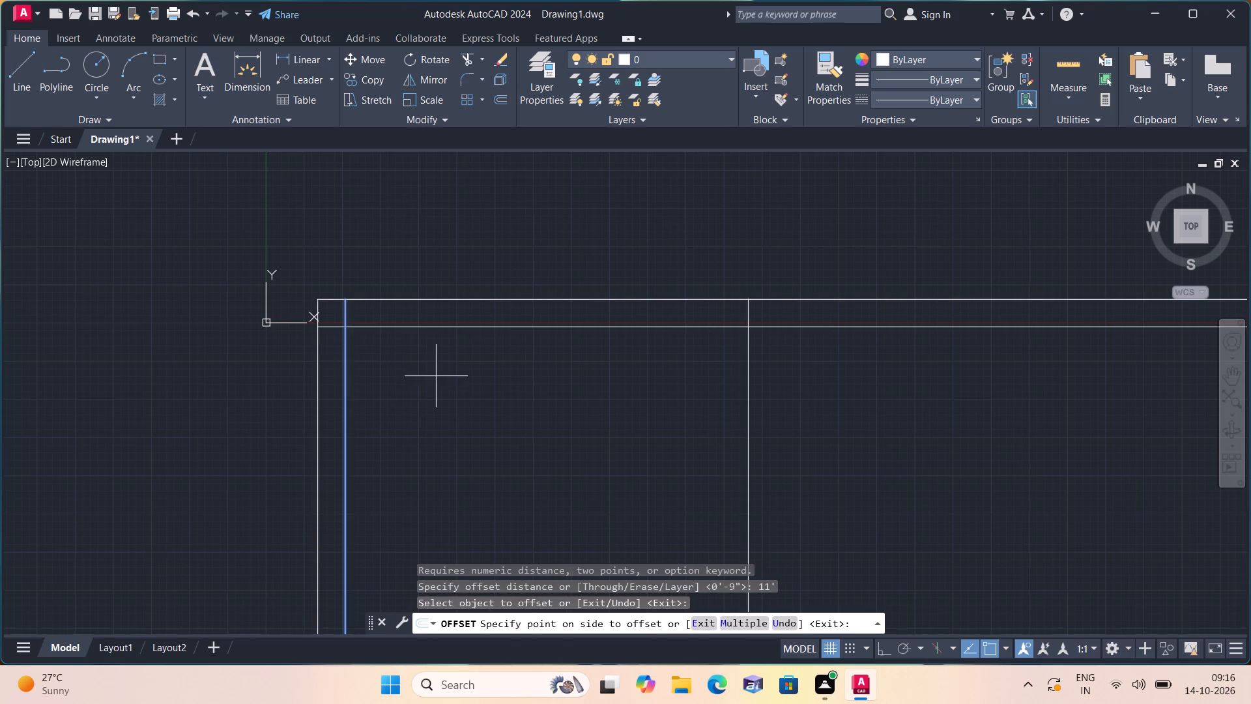
click(462, 377)
scroll(462, 377, down, 2)
middle_drag(496, 411, 417, 360)
scroll(474, 403, down, 1)
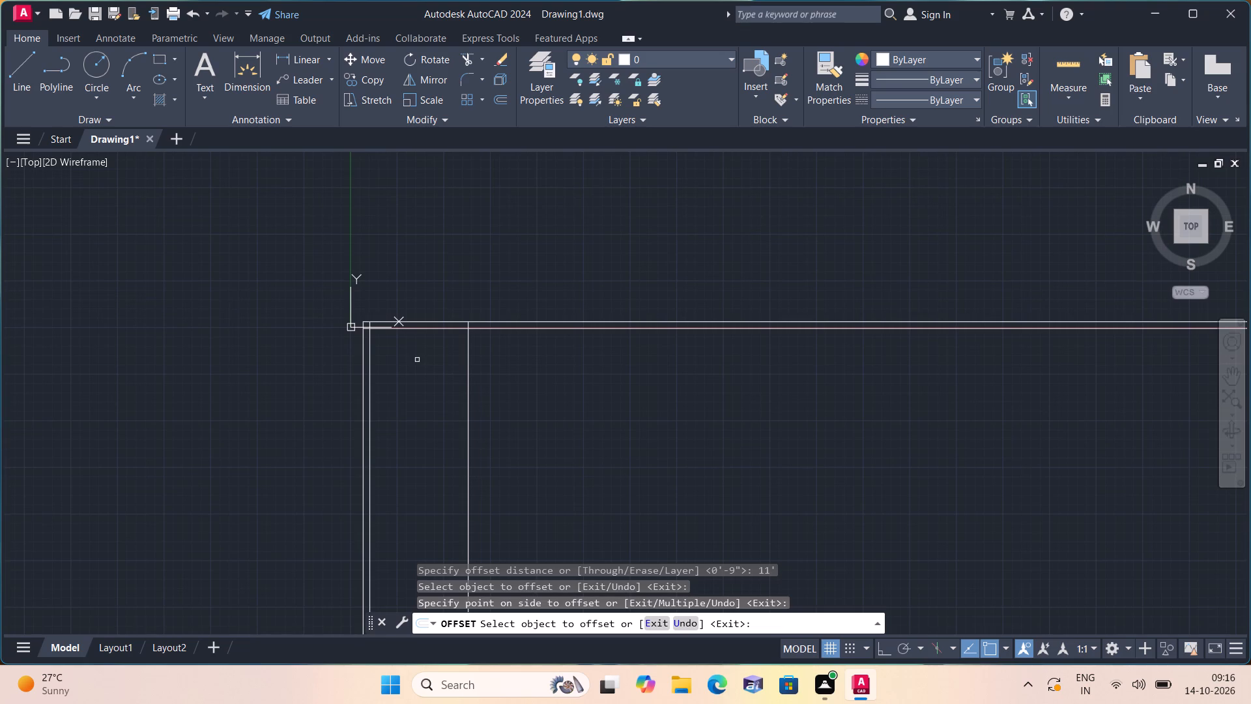
key(space)
Offset the new vertical room line 4.5" to the right to form the partition wall's thickness.
key(space)
text(4.5")
key(space)
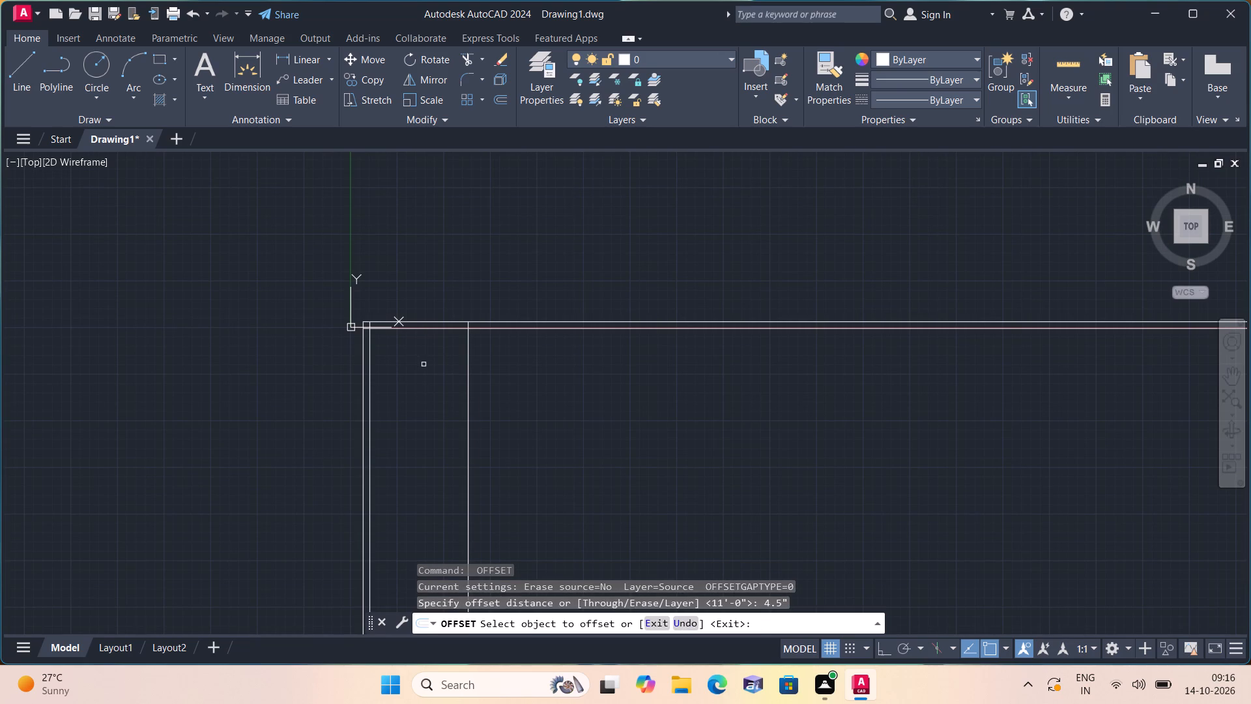
click(467, 384)
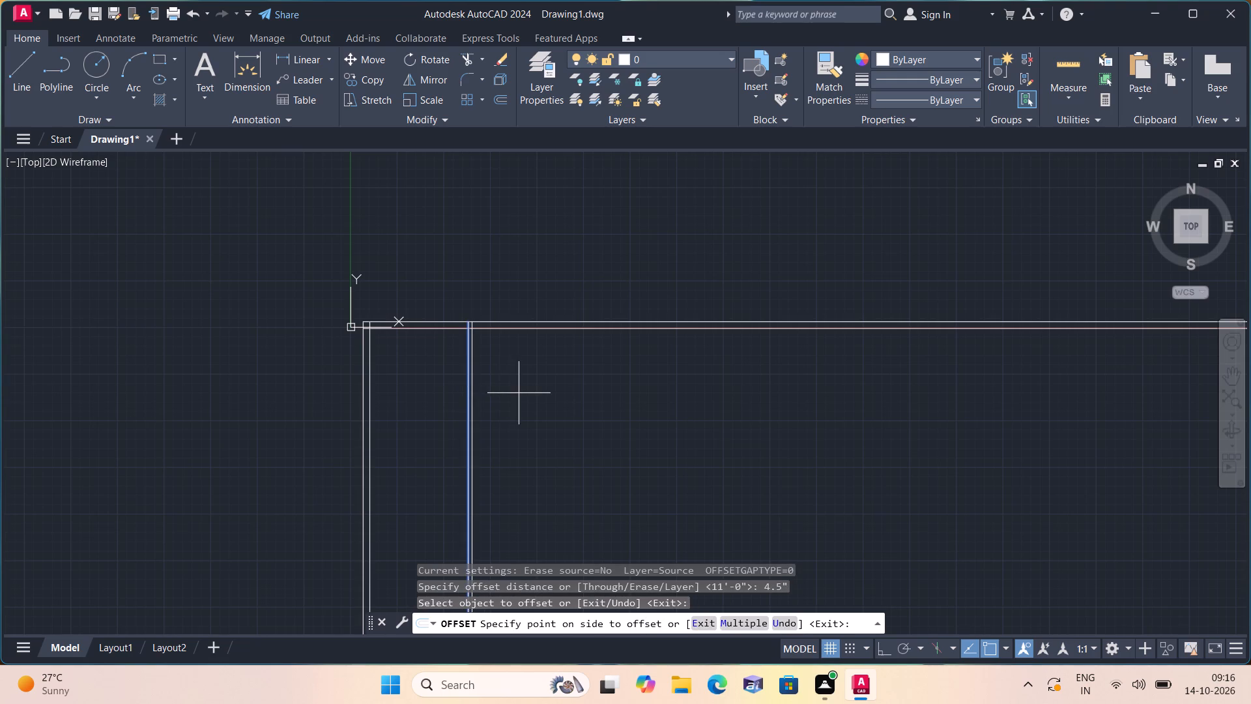
click(529, 393)
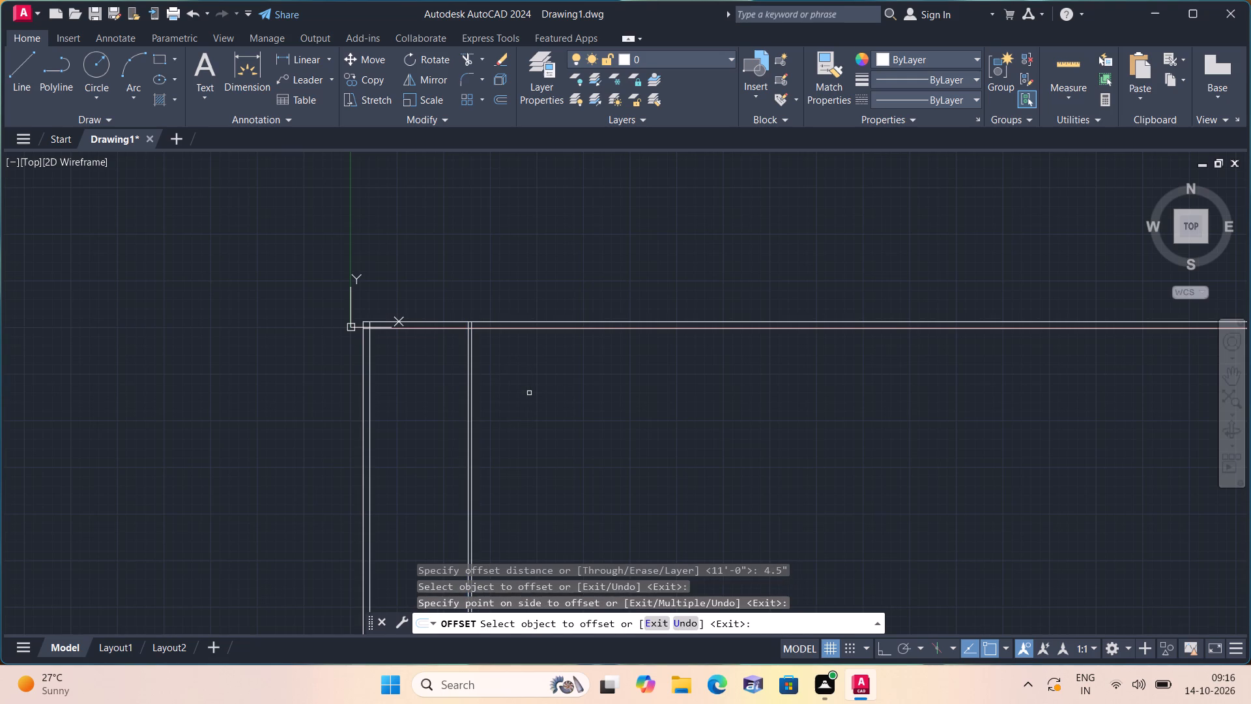
key(space)
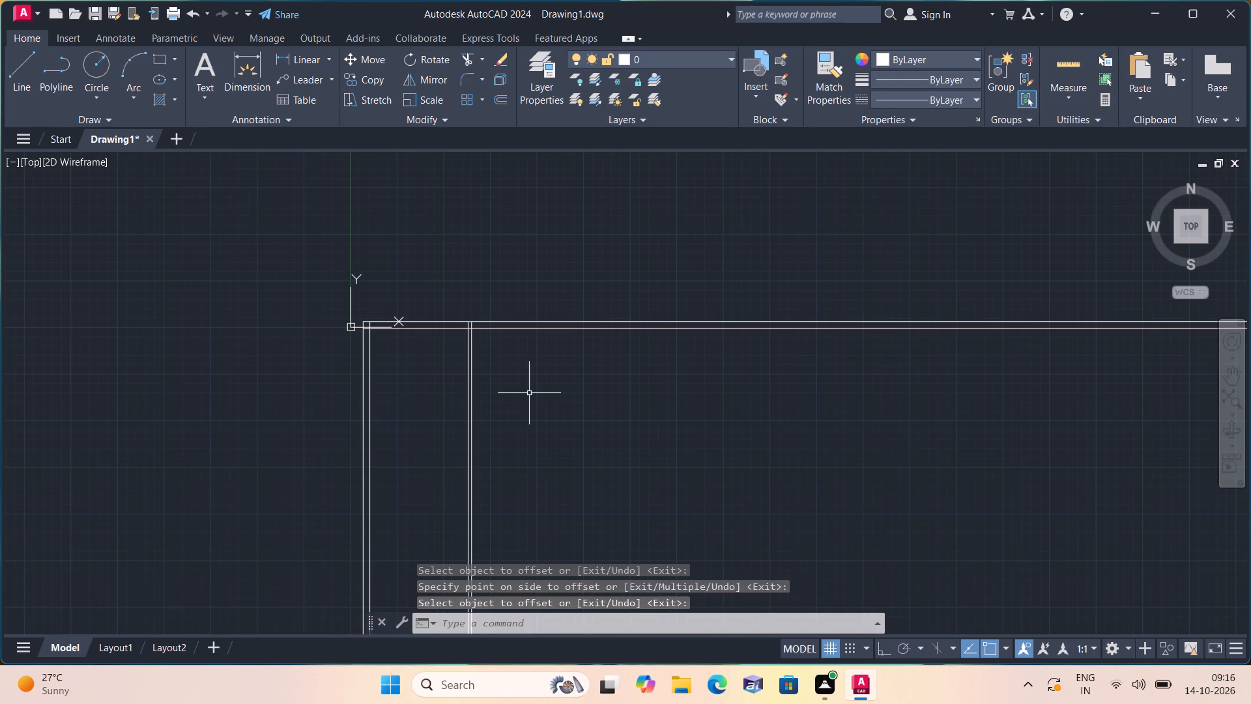
Offset the first partition's right-hand line 7' to the right to set the second room's width.
key(space)
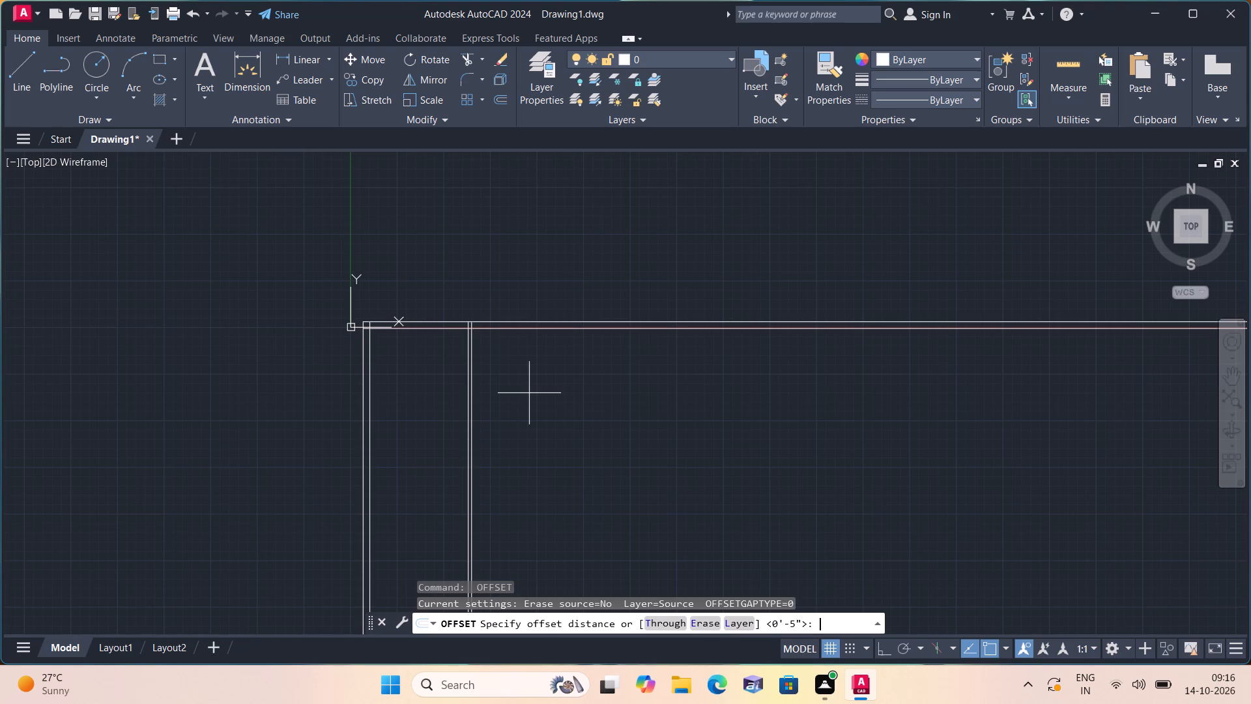
text(7')
key(space)
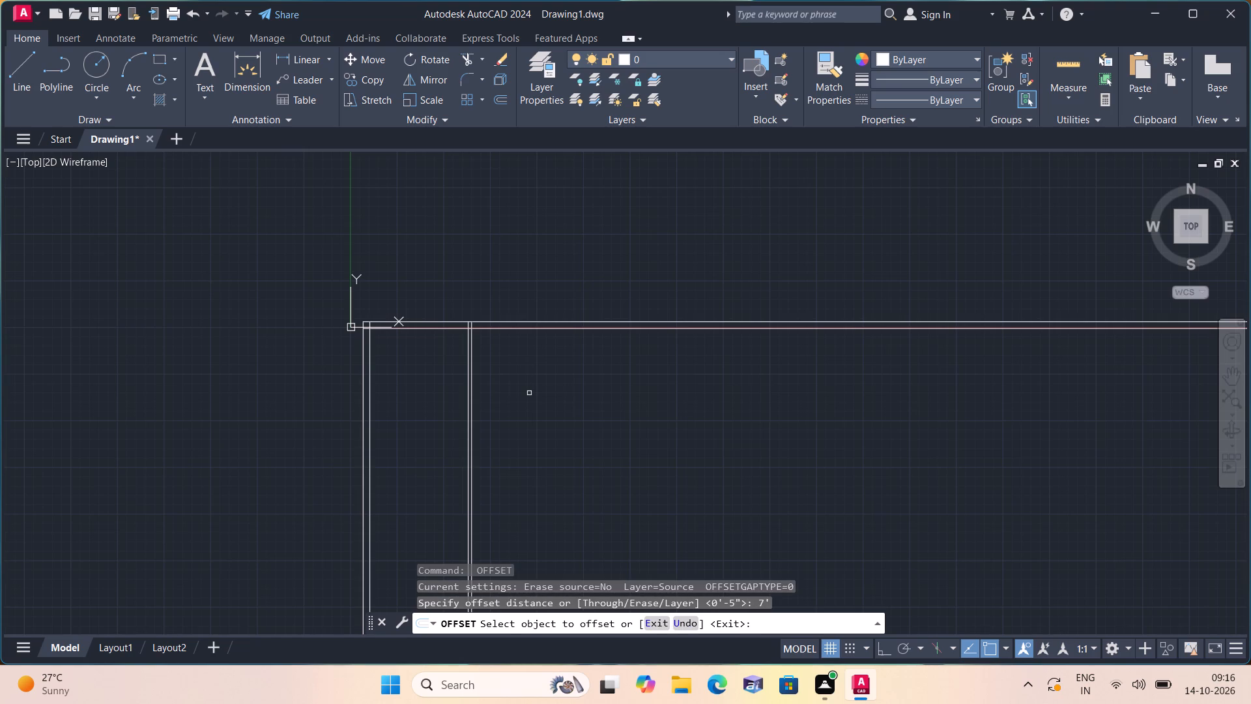
scroll(492, 351, up, 2)
scroll(390, 381, up, 1)
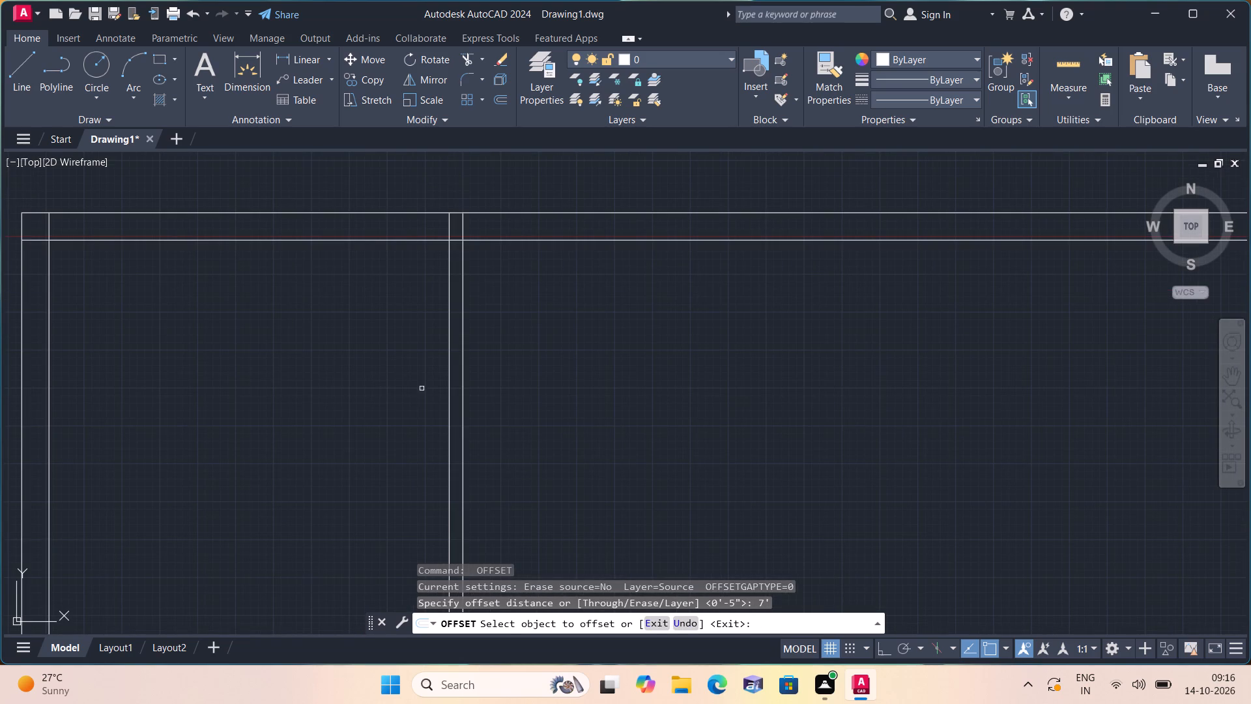
click(462, 410)
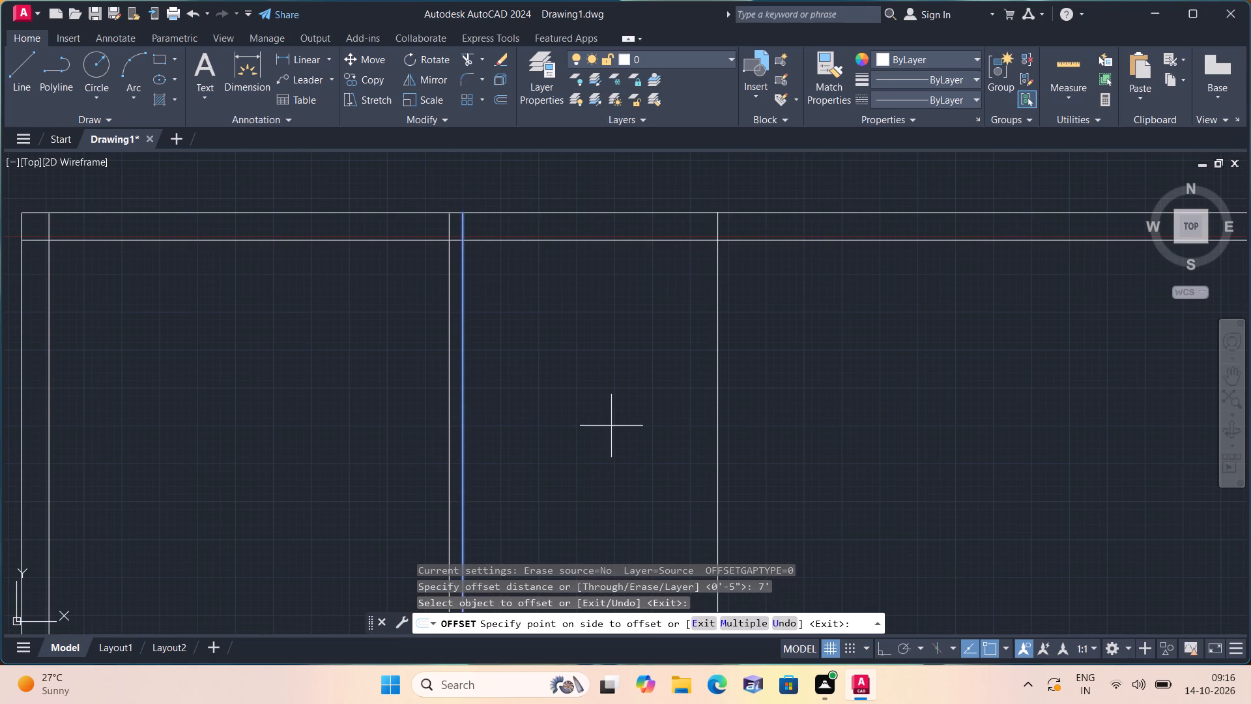
click(612, 426)
scroll(611, 426, down, 2)
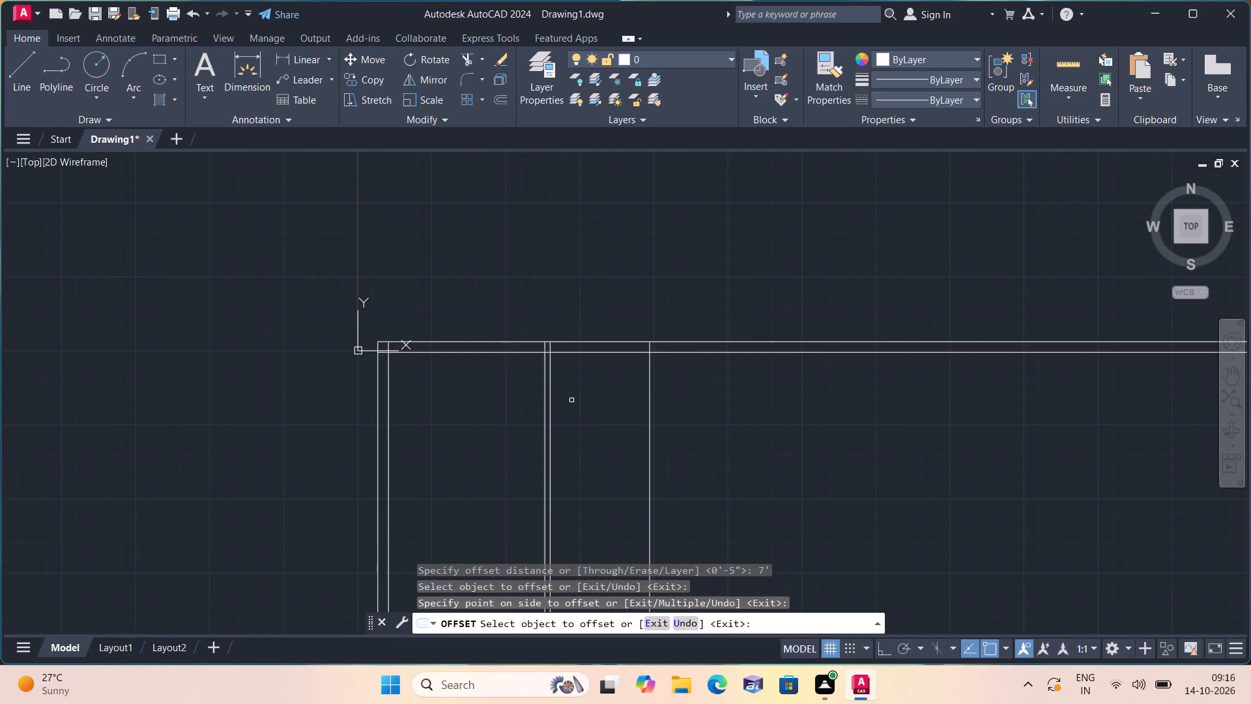
key(space)
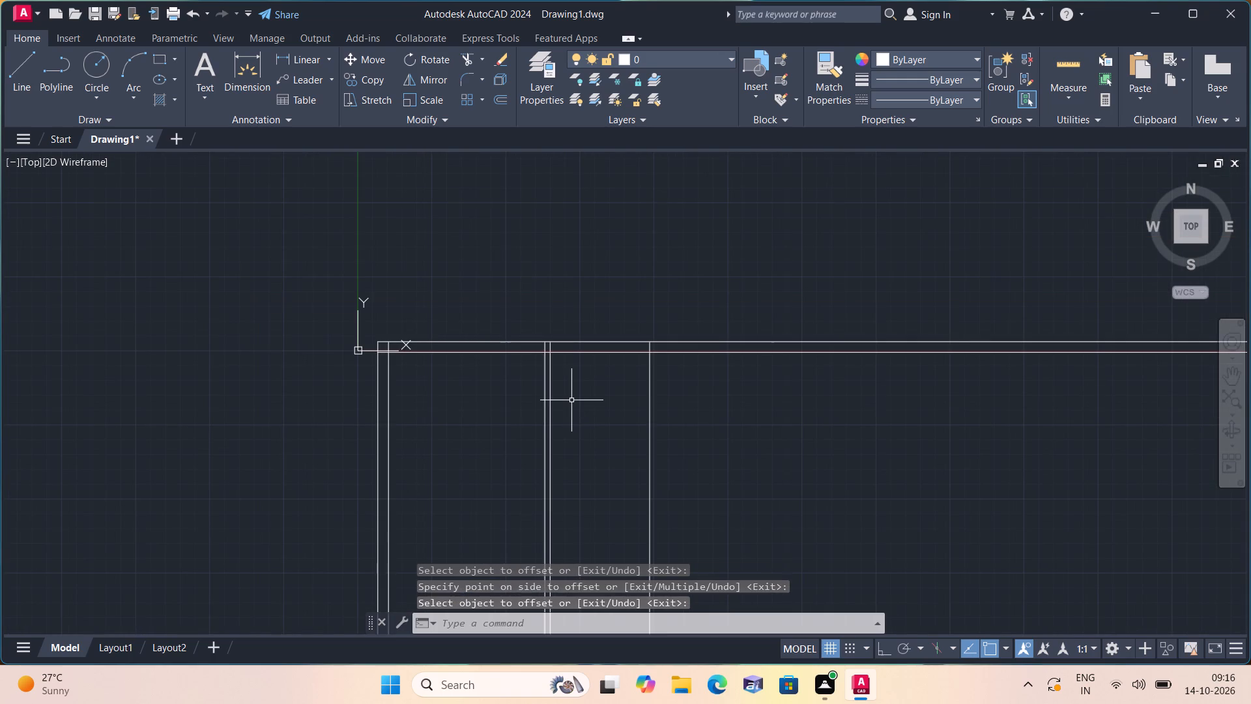
Offset the second room's right boundary line 4.5" to the right to form the second partition's thickness.
key(space)
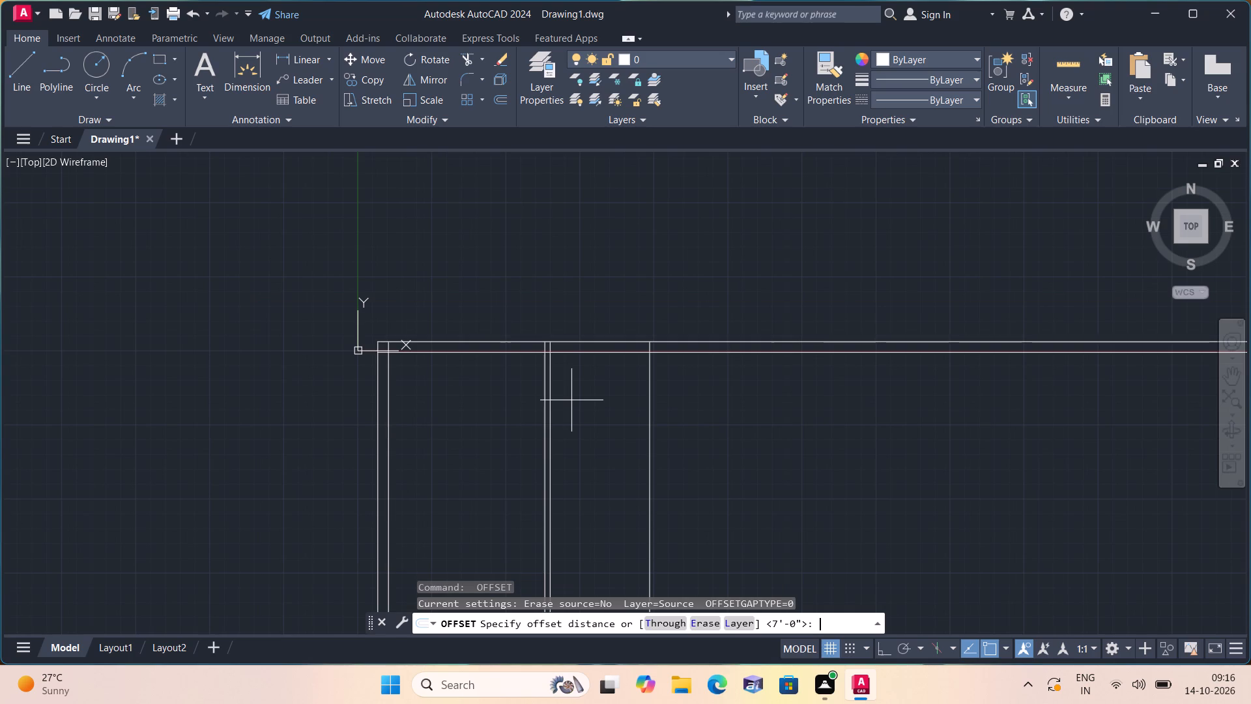
text(45)
key(BackSpace)
text(.5")
key(space)
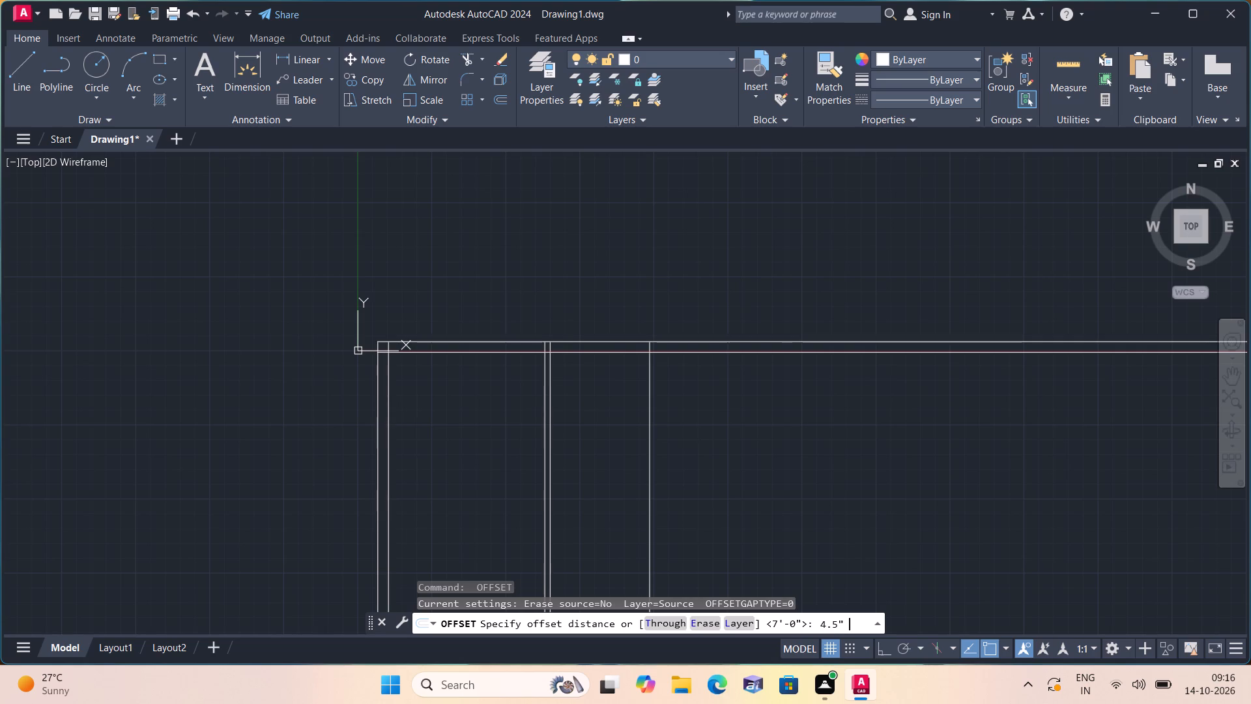
scroll(571, 400, down, 1)
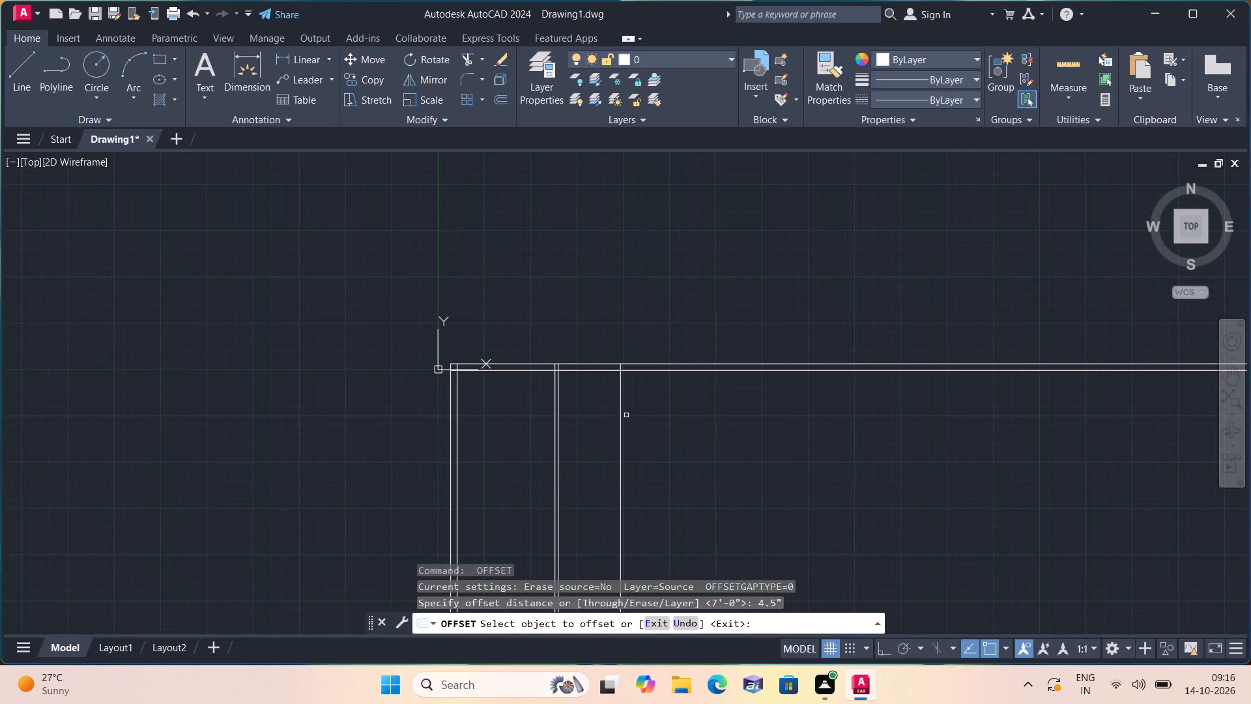
click(620, 407)
click(661, 424)
middle_drag(661, 430, 654, 430)
scroll(659, 430, down, 1)
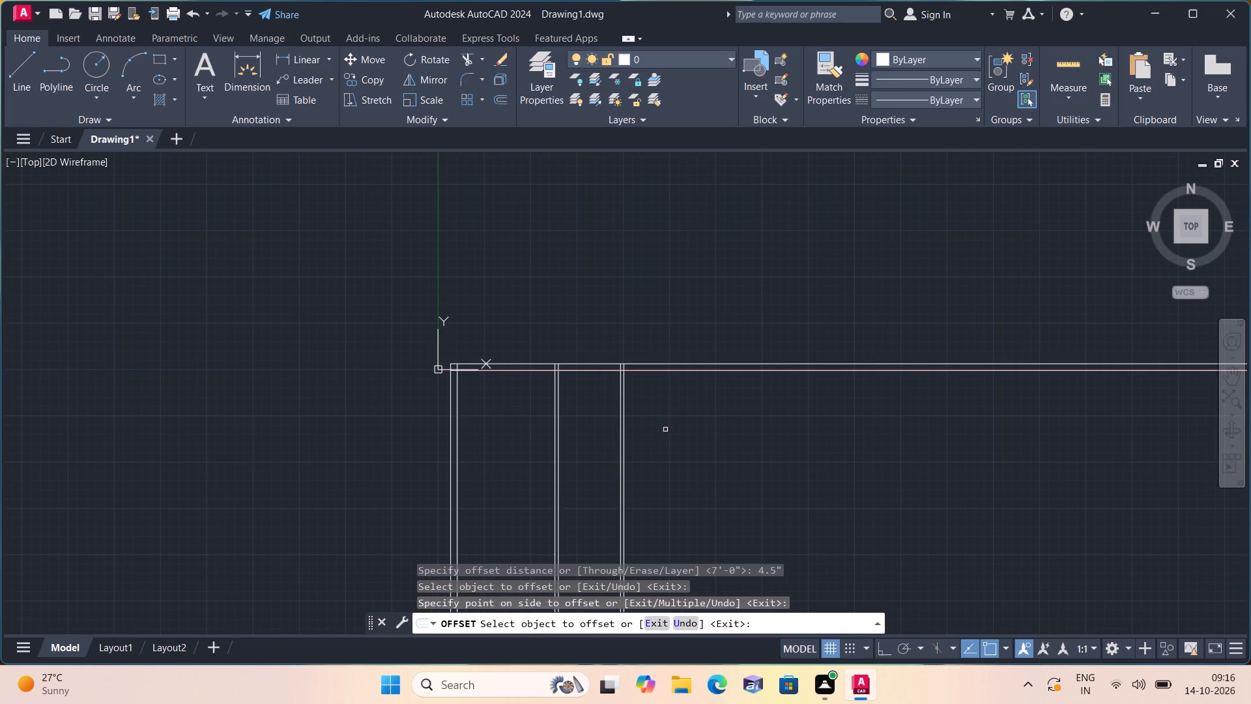
middle_drag(654, 430, 553, 340)
key(space)
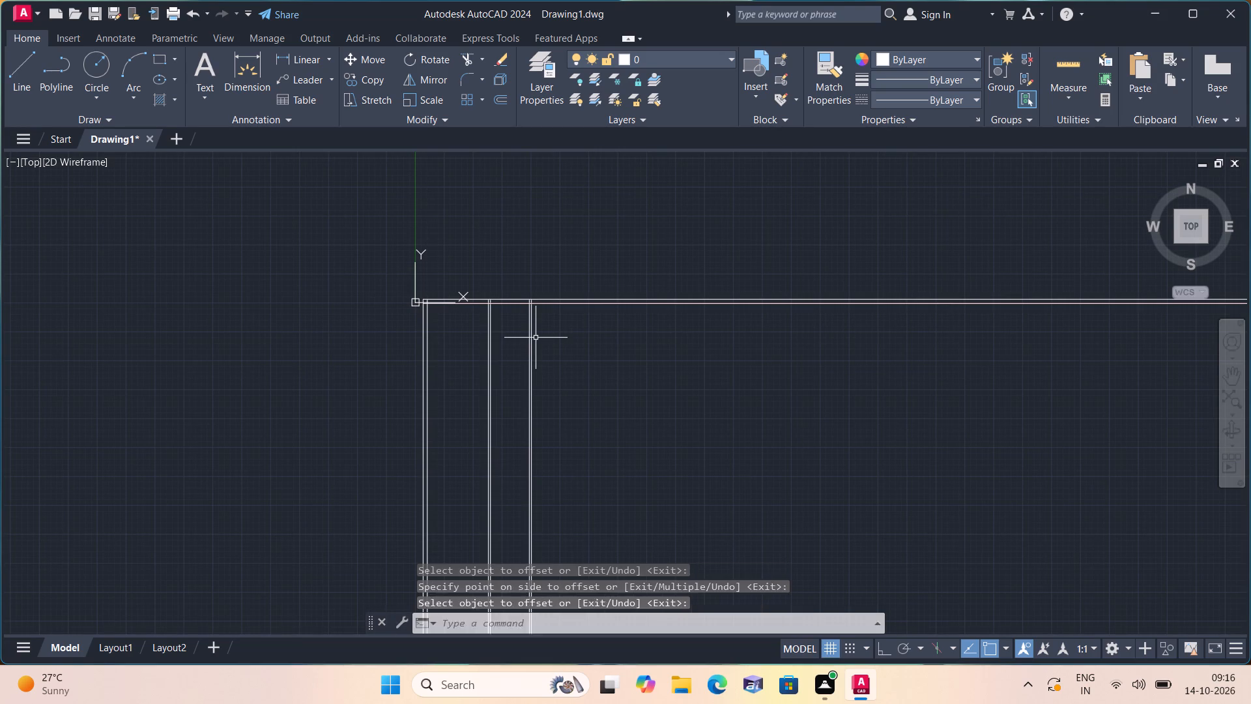
Offset the second partition's right-hand line 7' to the right to set the third room's width.
key(space)
text(7')
key(space)
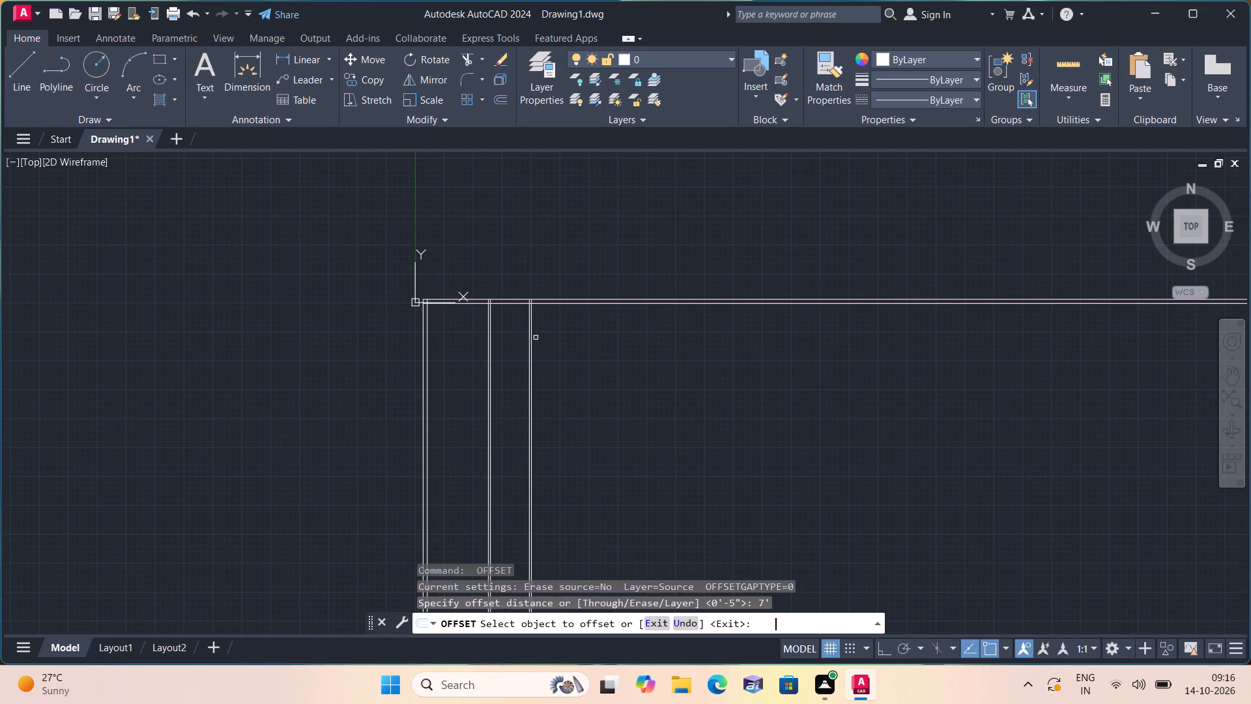
scroll(520, 344, up, 3)
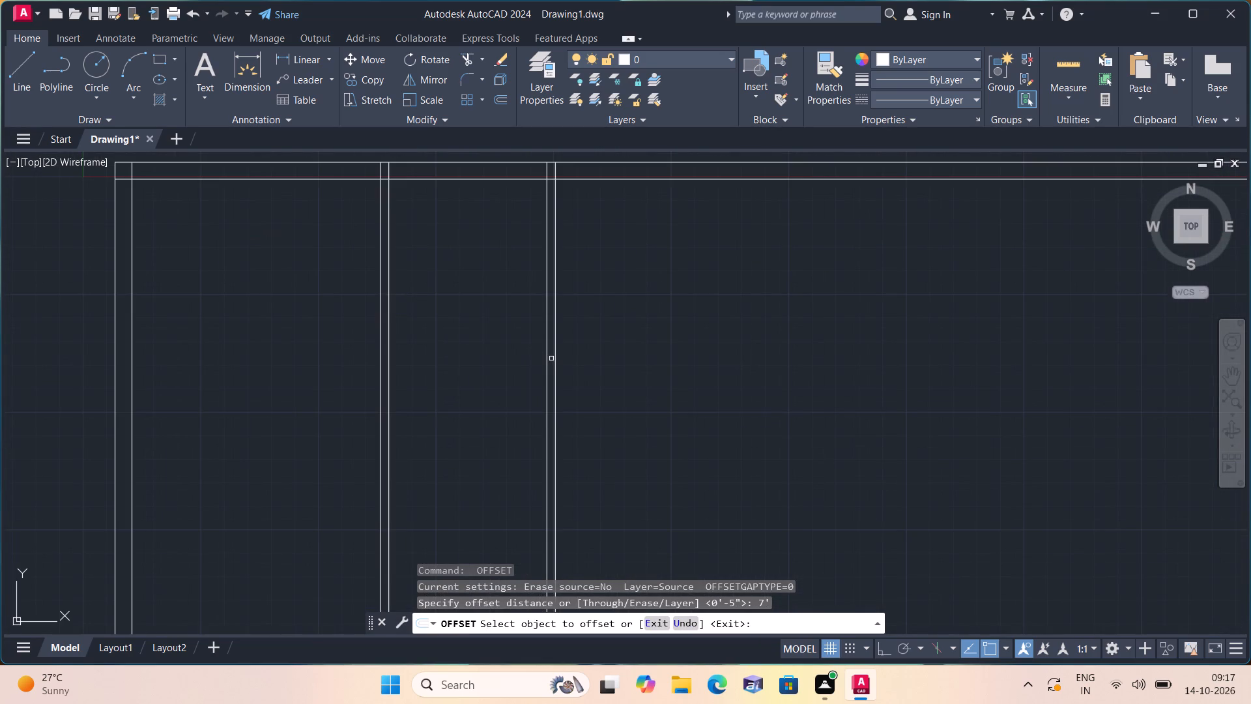
click(558, 366)
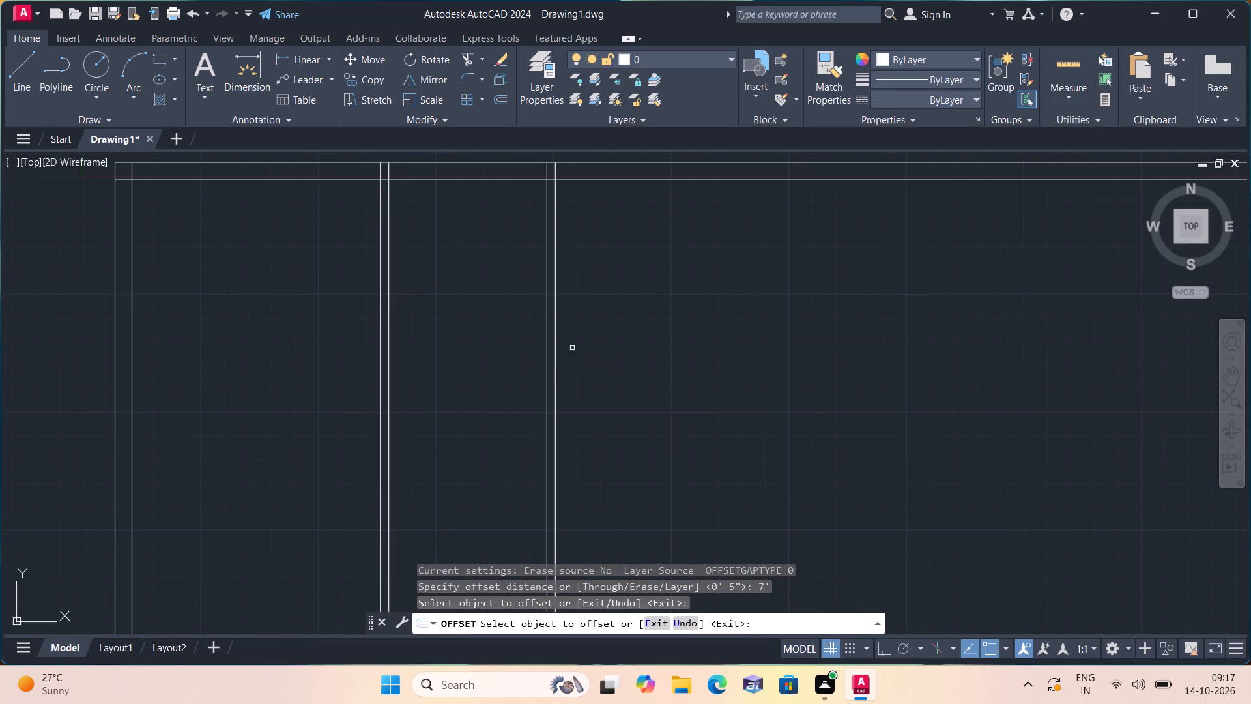
click(555, 329)
click(626, 340)
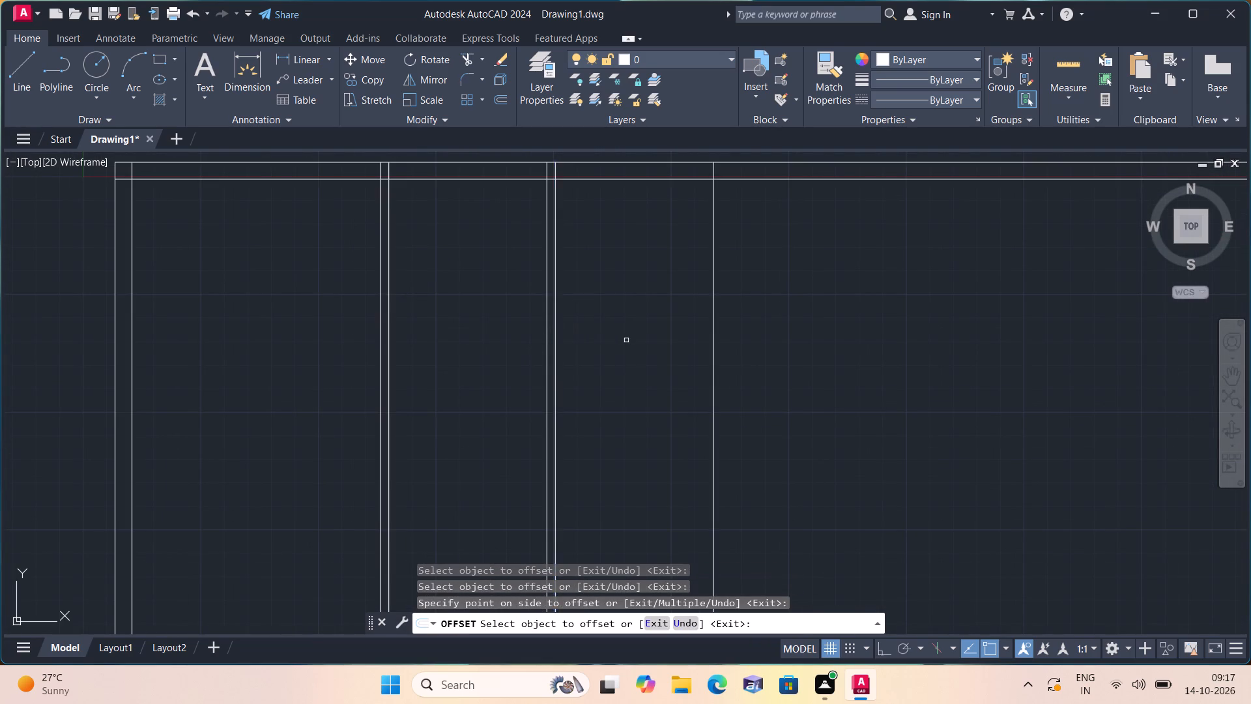
scroll(626, 340, down, 2)
middle_drag(618, 341, 547, 274)
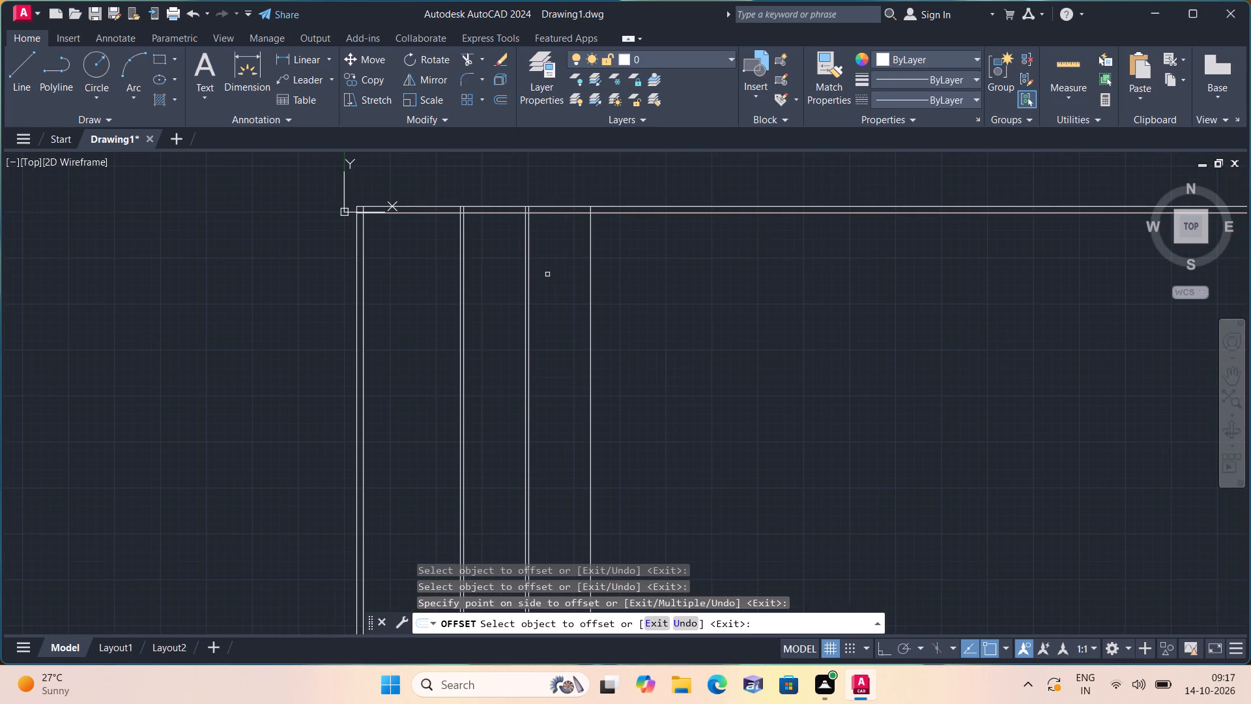
key(space)
Offset the third room's right boundary line 4.5" to the right to form the third partition's thickness.
key(space)
text(4.5")
key(space)
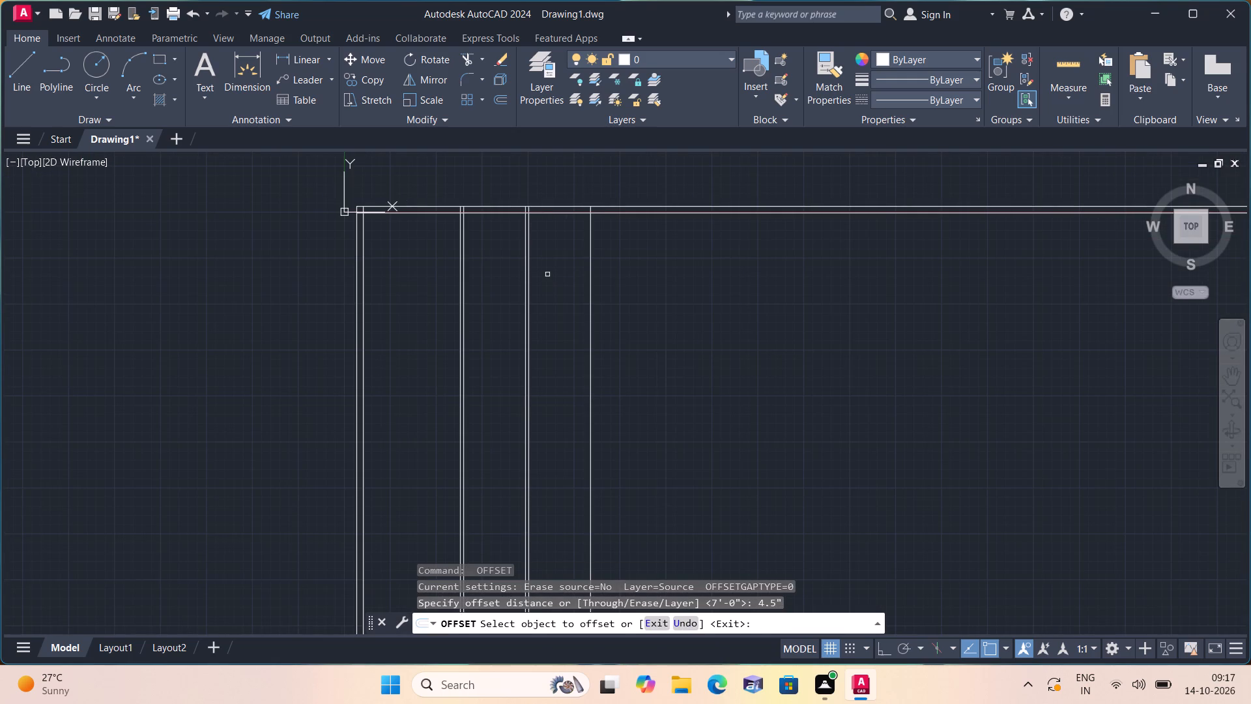
click(590, 313)
click(672, 327)
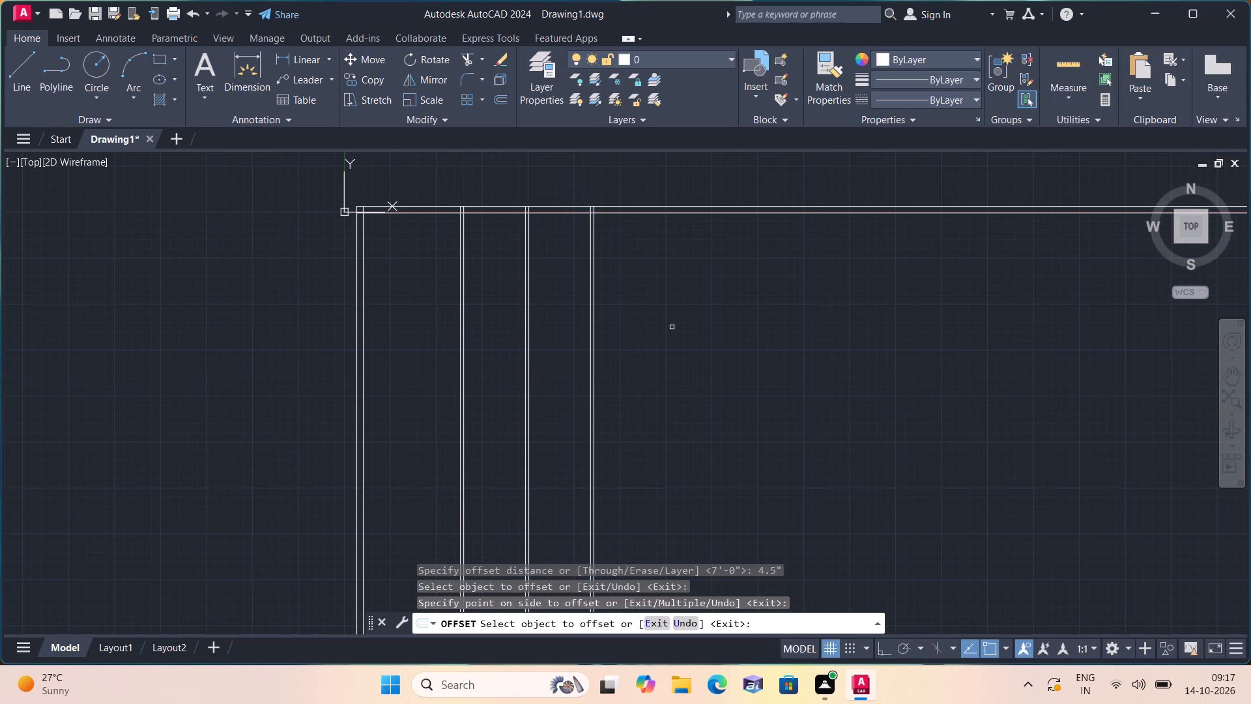
key(space)
Offset the third partition's right-hand line 11' to the right to set the fourth room's width.
key(space)
text(11')
key(space)
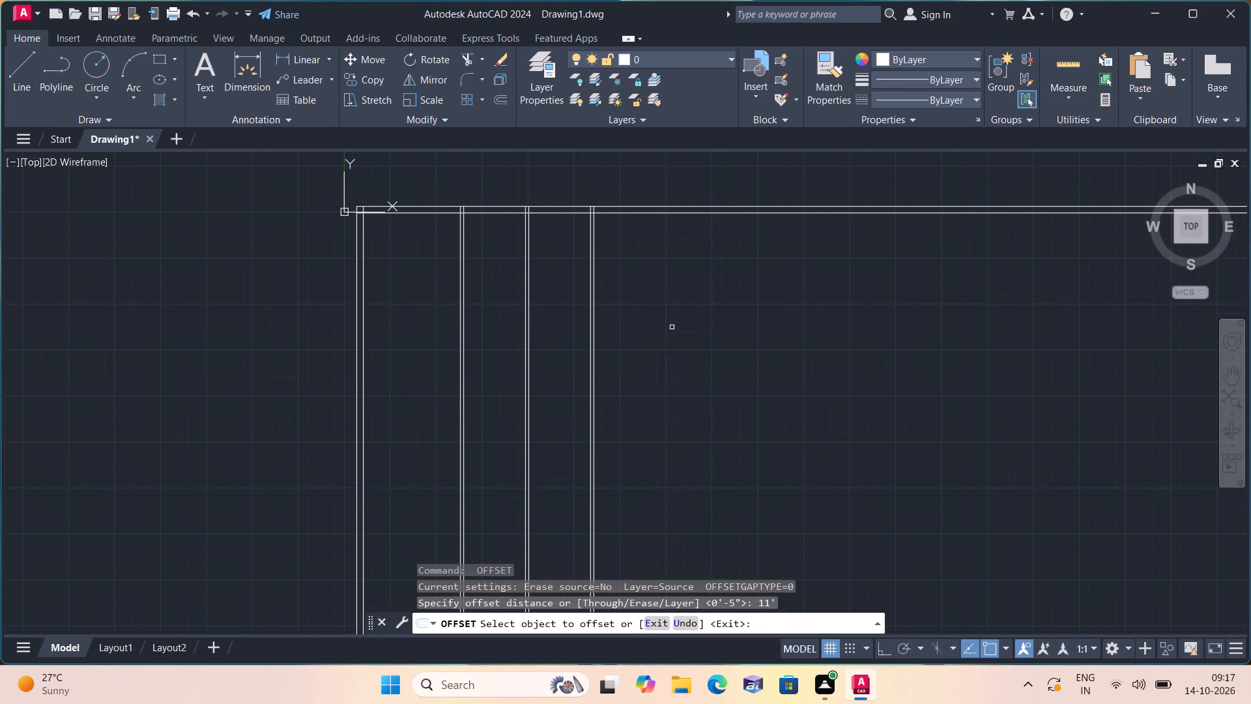
scroll(609, 309, up, 2)
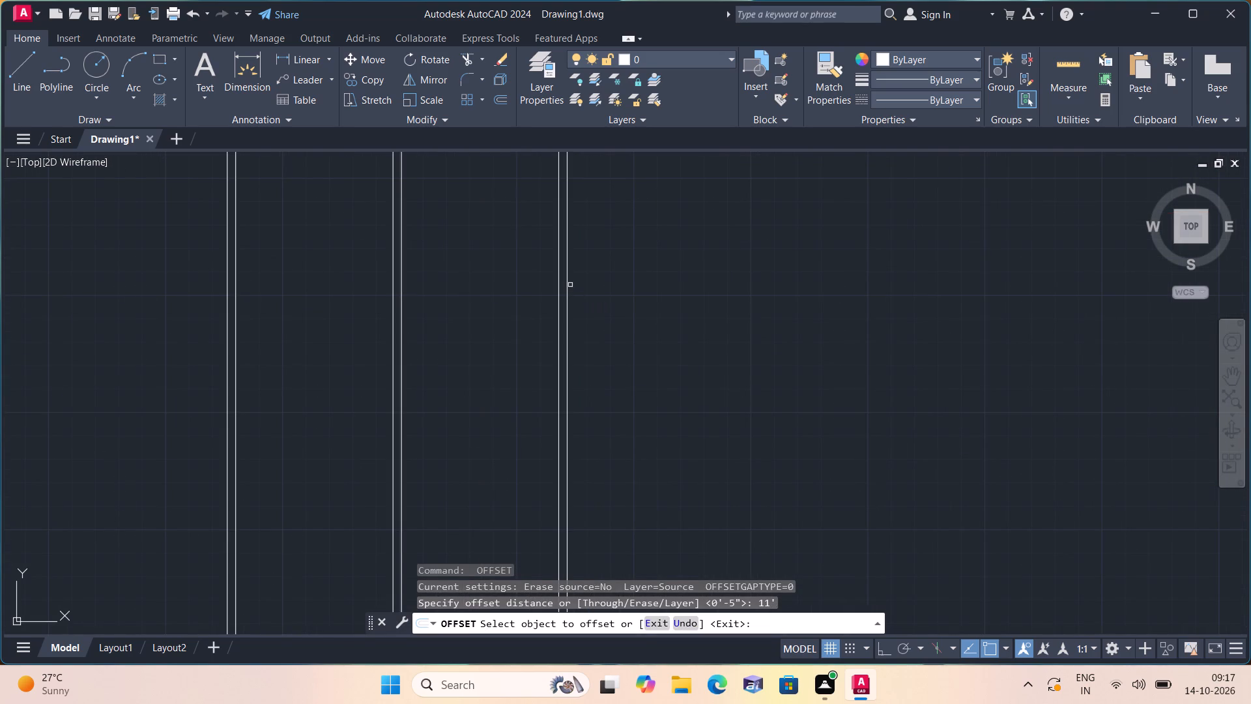
click(570, 285)
click(569, 284)
click(646, 299)
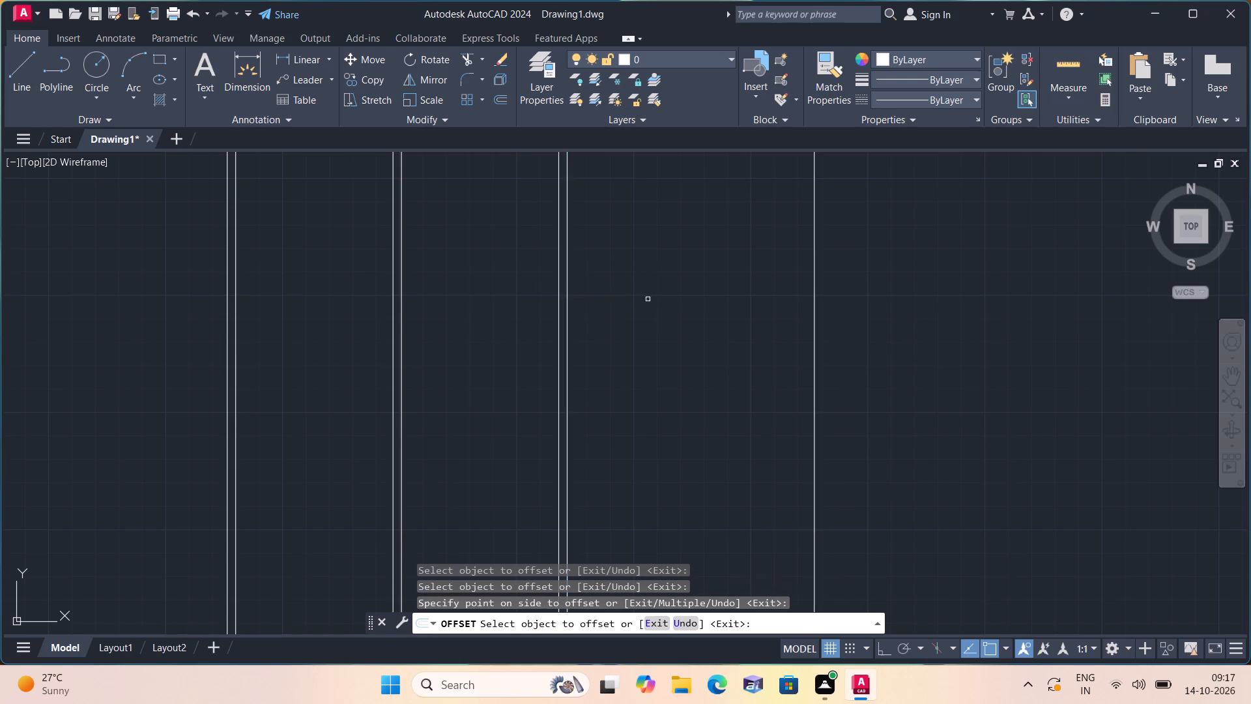
scroll(648, 299, down, 2)
key(space)
Offset the fourth room's right boundary line 9" to the right to form the right outer wall.
key(space)
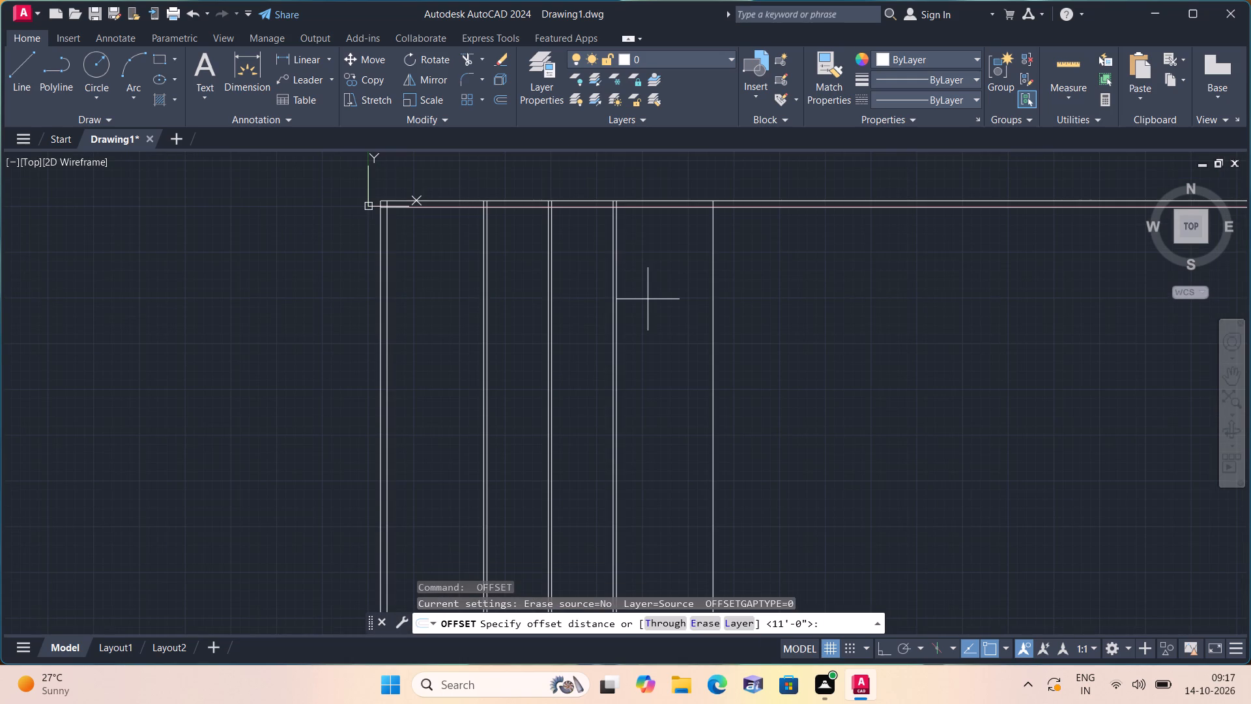
text(9")
key(space)
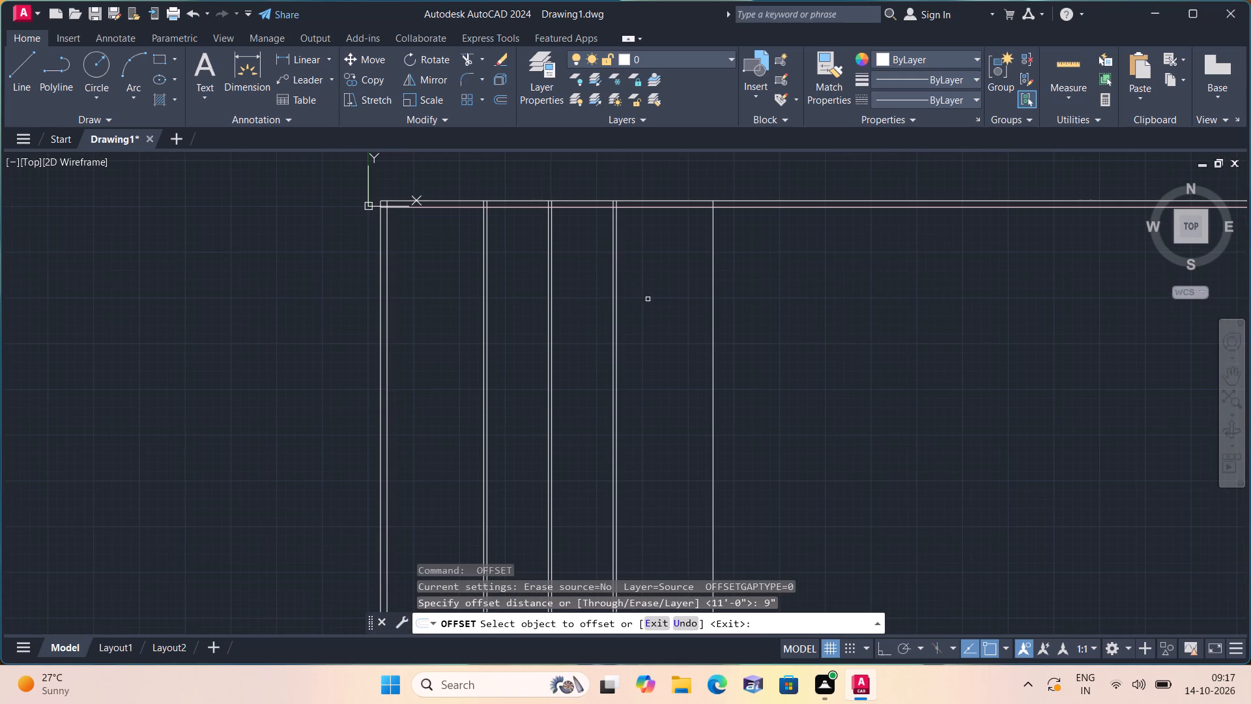
click(713, 324)
click(773, 336)
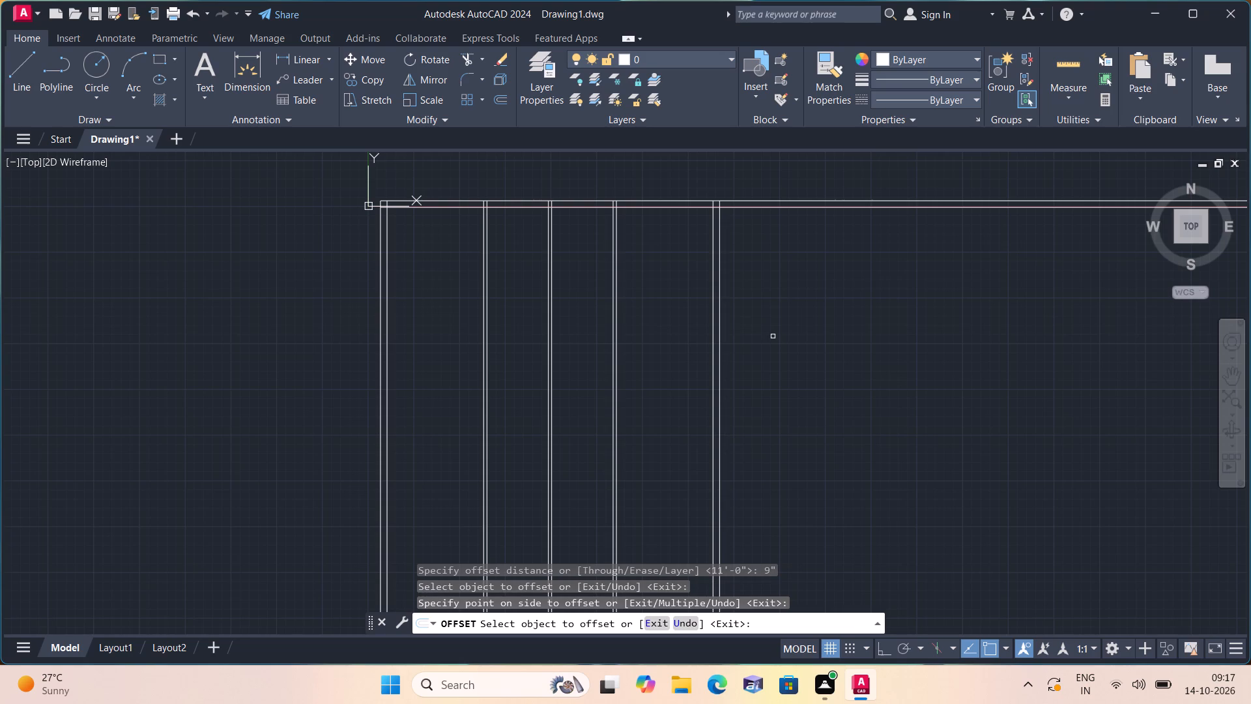
key(space)
Trim both top wall lines where they extend beyond the right outer wall to close the upper-right corner.
text(trim)
key(space)
scroll(773, 301, down, 2)
drag(771, 215, 800, 301)
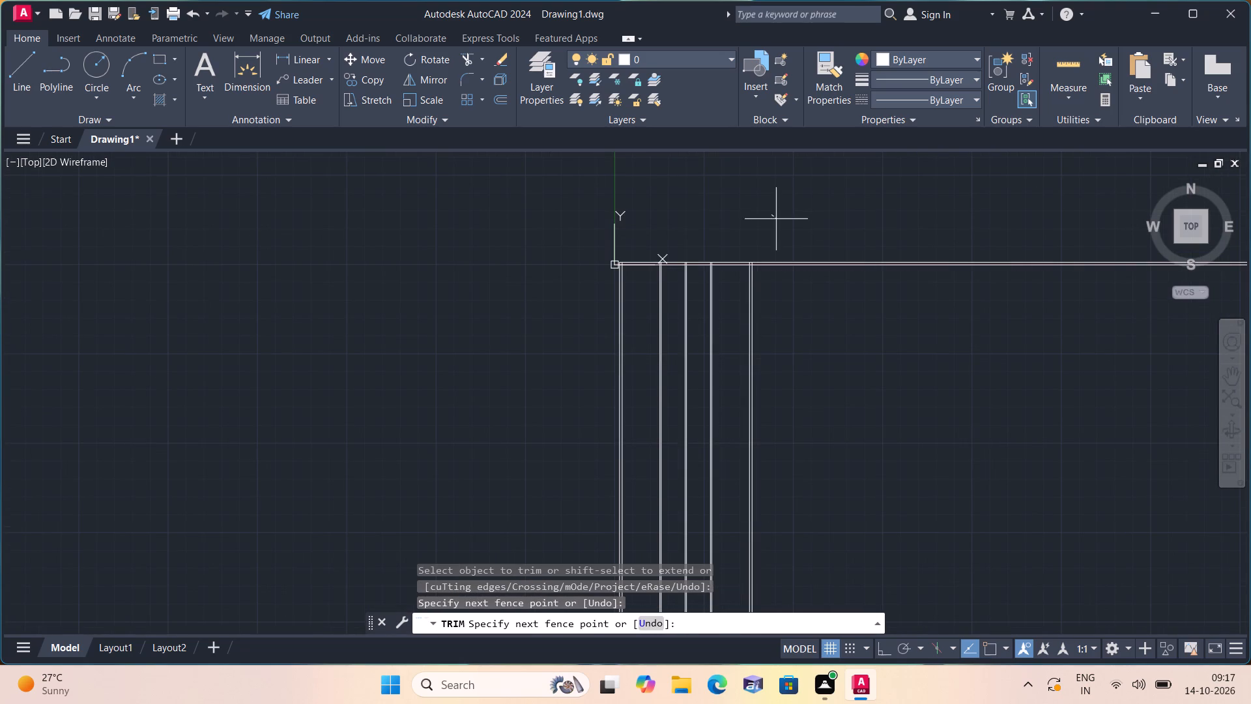
drag(800, 301, 814, 341)
key(Escape)
Offset the top wall's inner line 11' downward to set the depth of the upper rooms.
scroll(810, 355, up, 3)
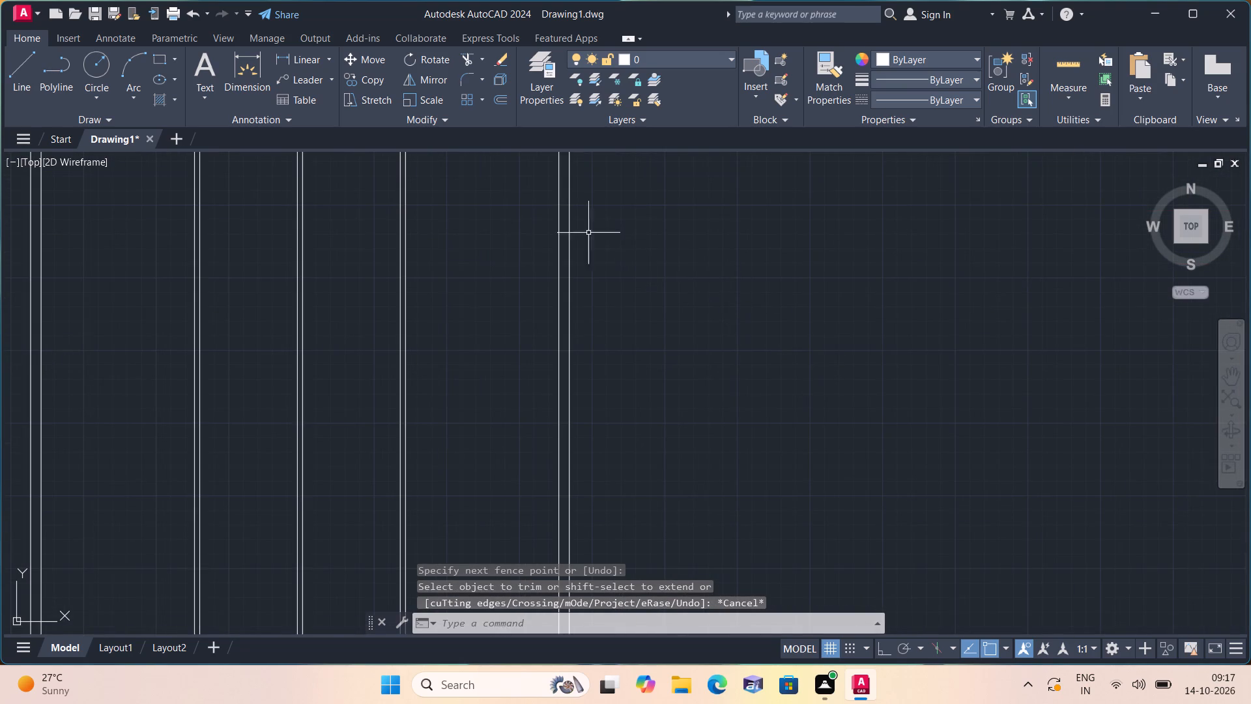
middle_drag(542, 246, 736, 508)
middle_drag(583, 384, 774, 389)
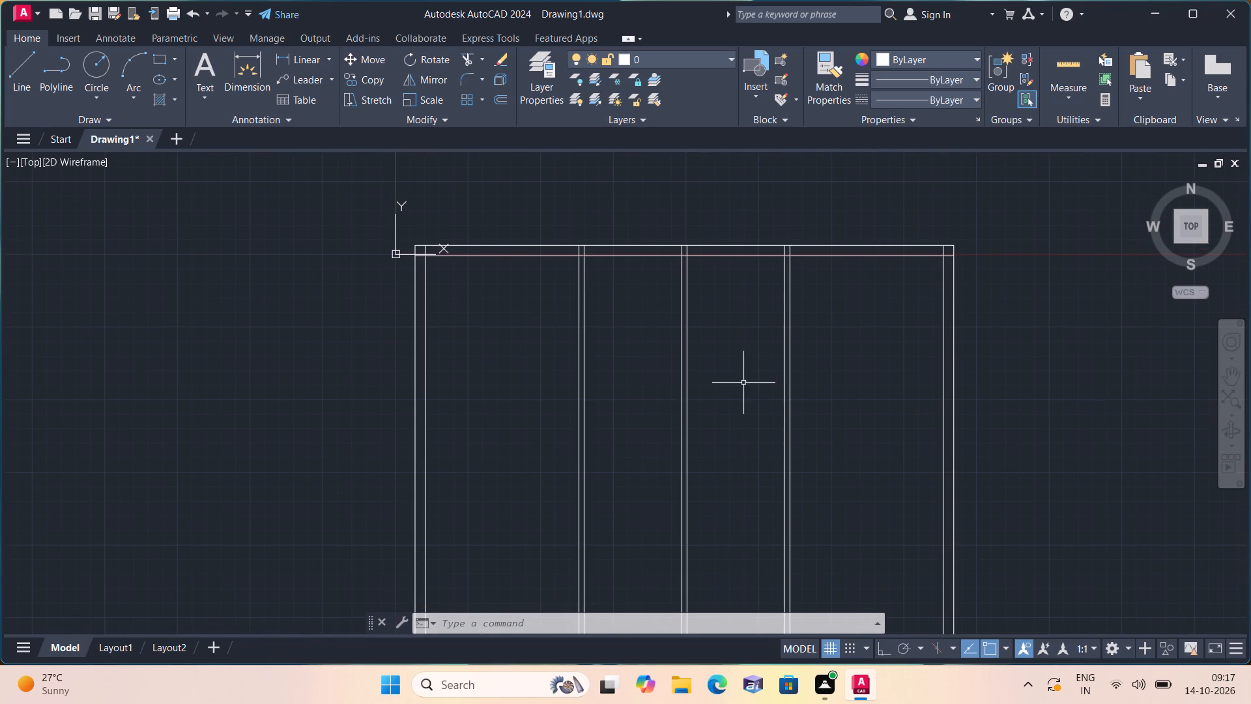
scroll(700, 380, up, 2)
text(off)
key(space)
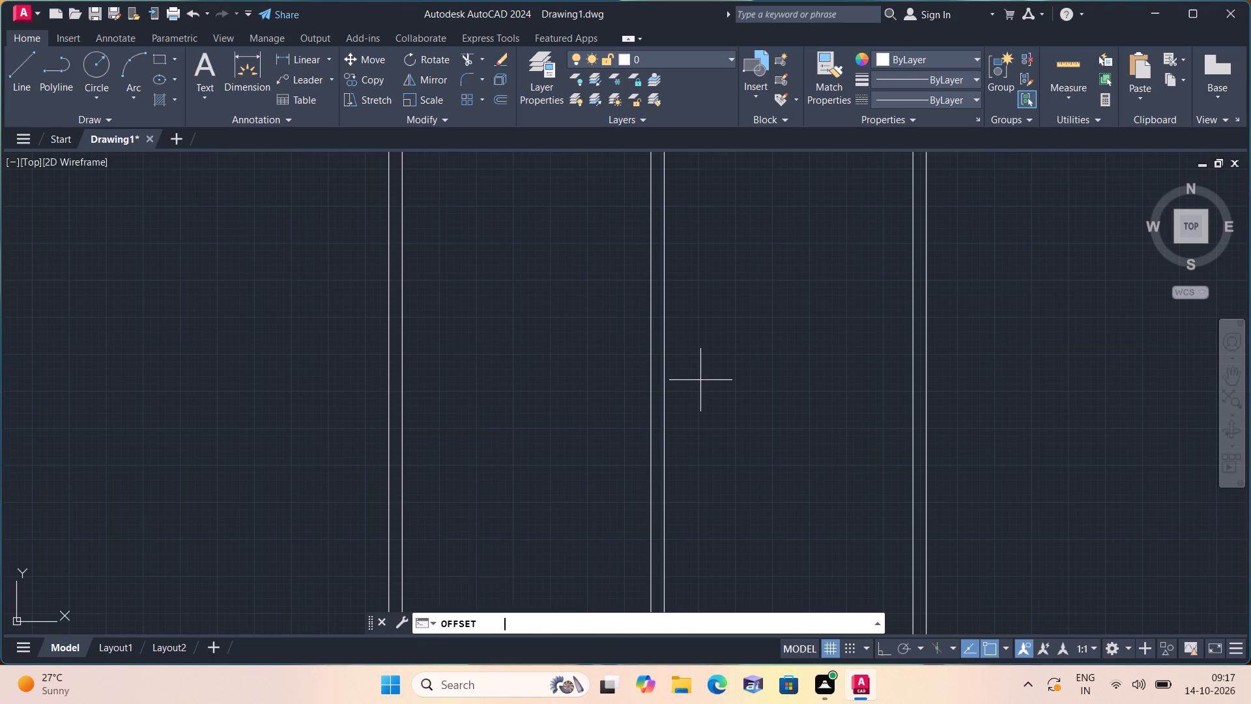
text(11)
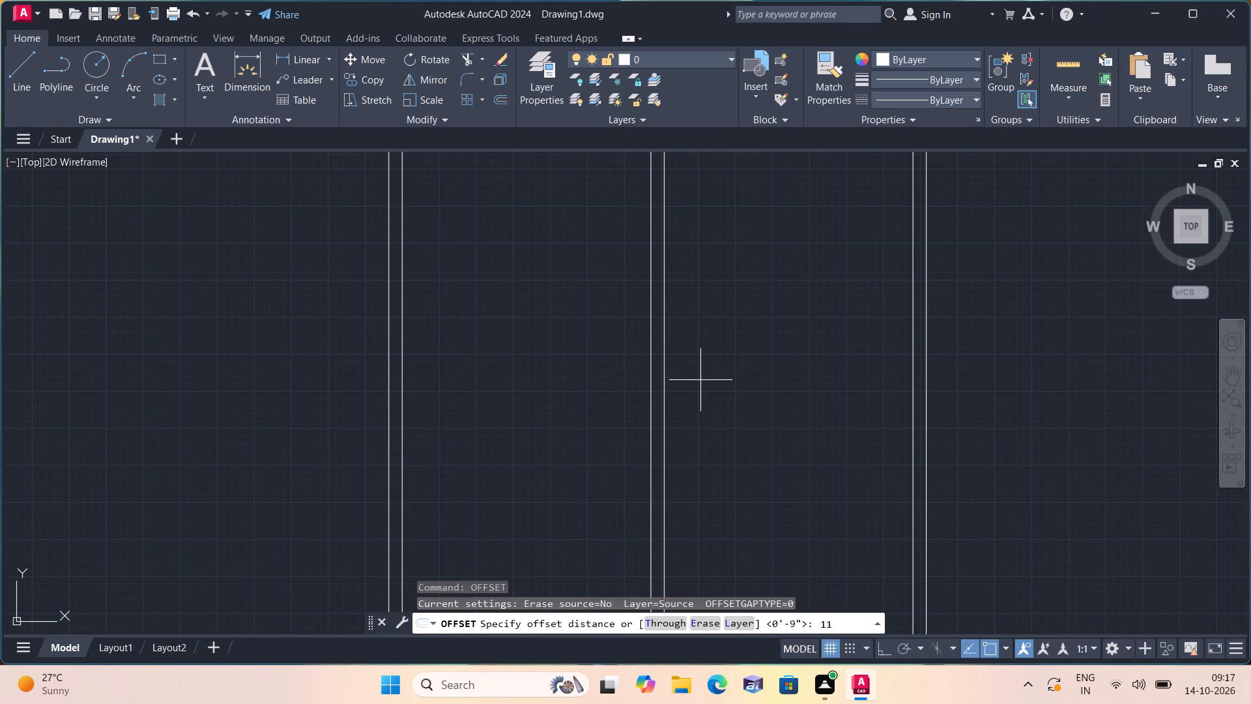
text(')
key(space)
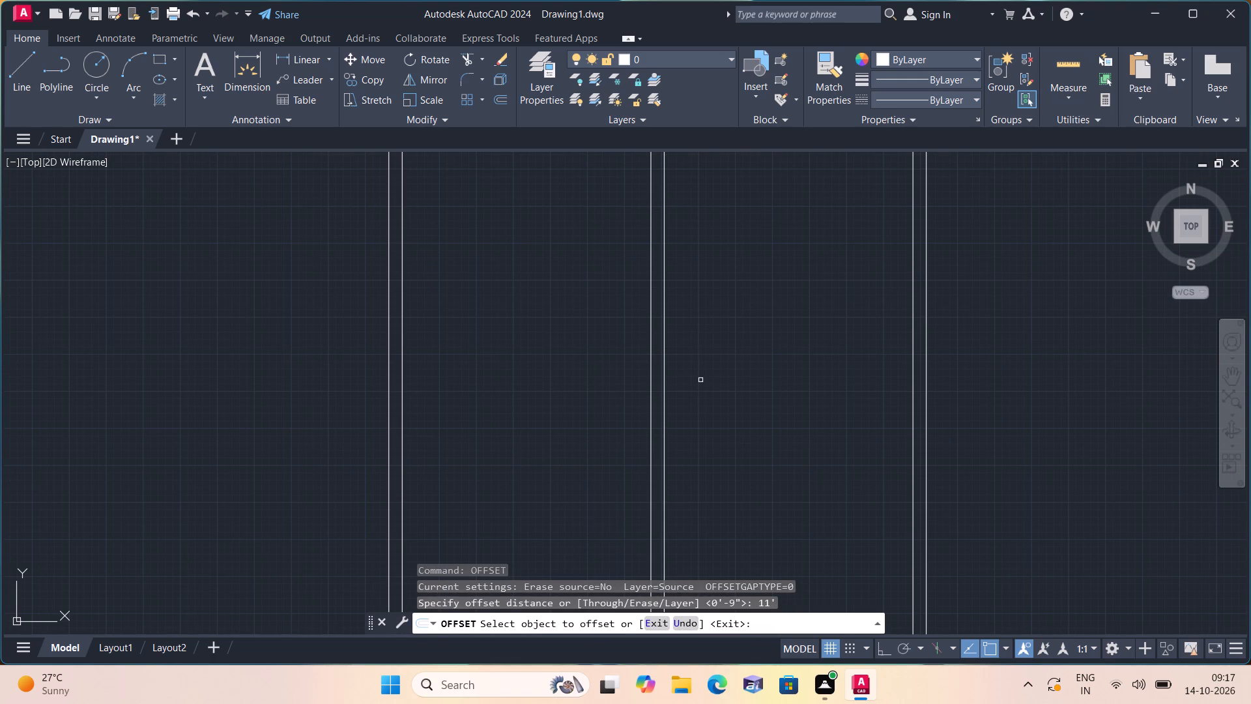
scroll(700, 380, down, 2)
middle_drag(757, 333, 747, 344)
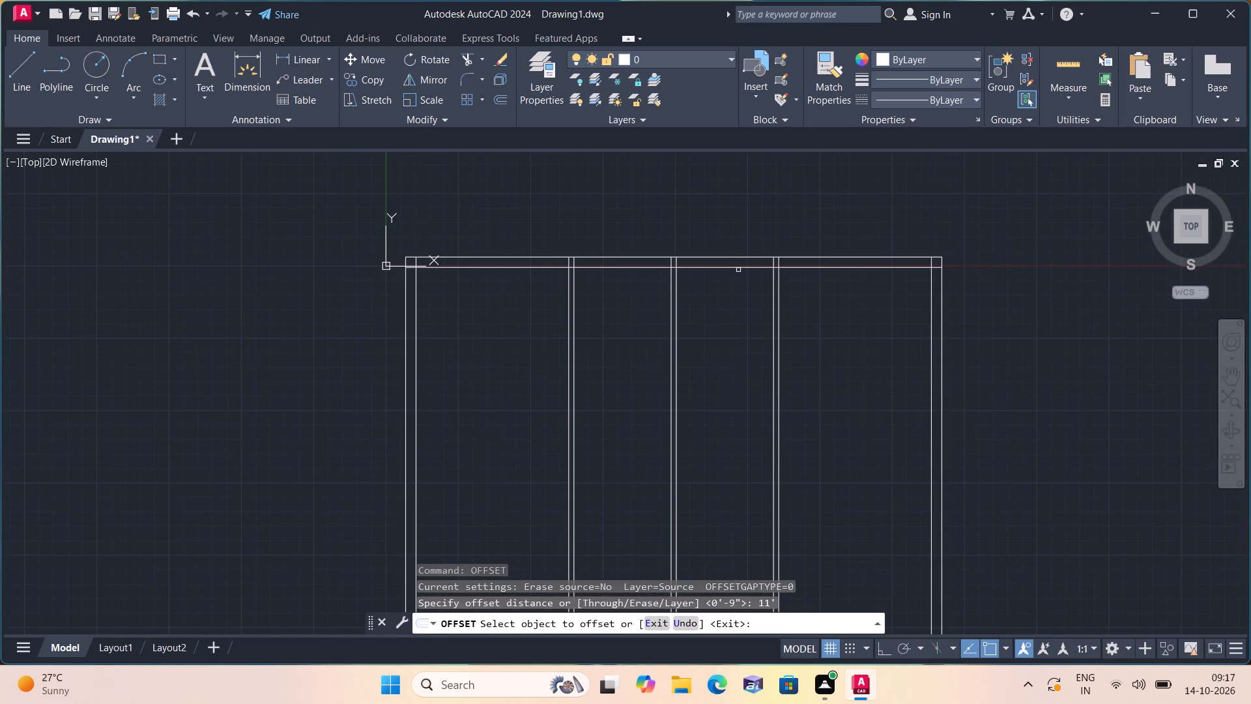
click(741, 266)
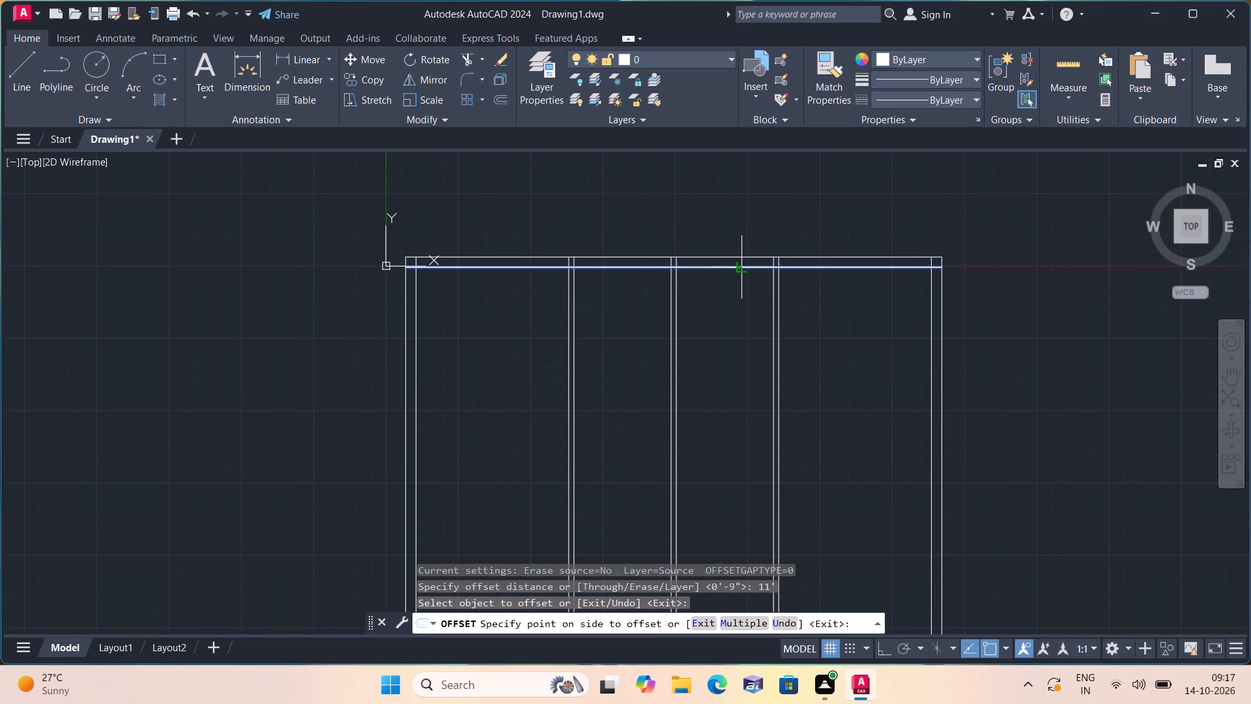
click(740, 359)
middle_drag(734, 359, 701, 343)
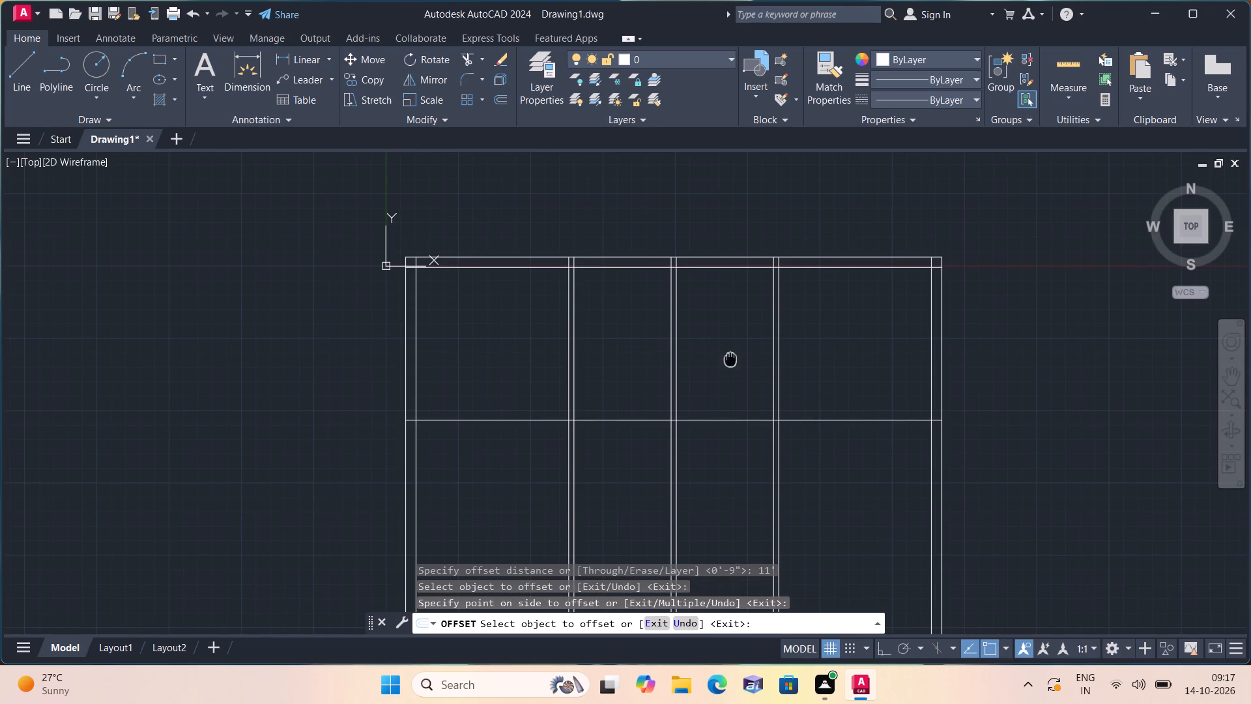
middle_drag(701, 343, 663, 274)
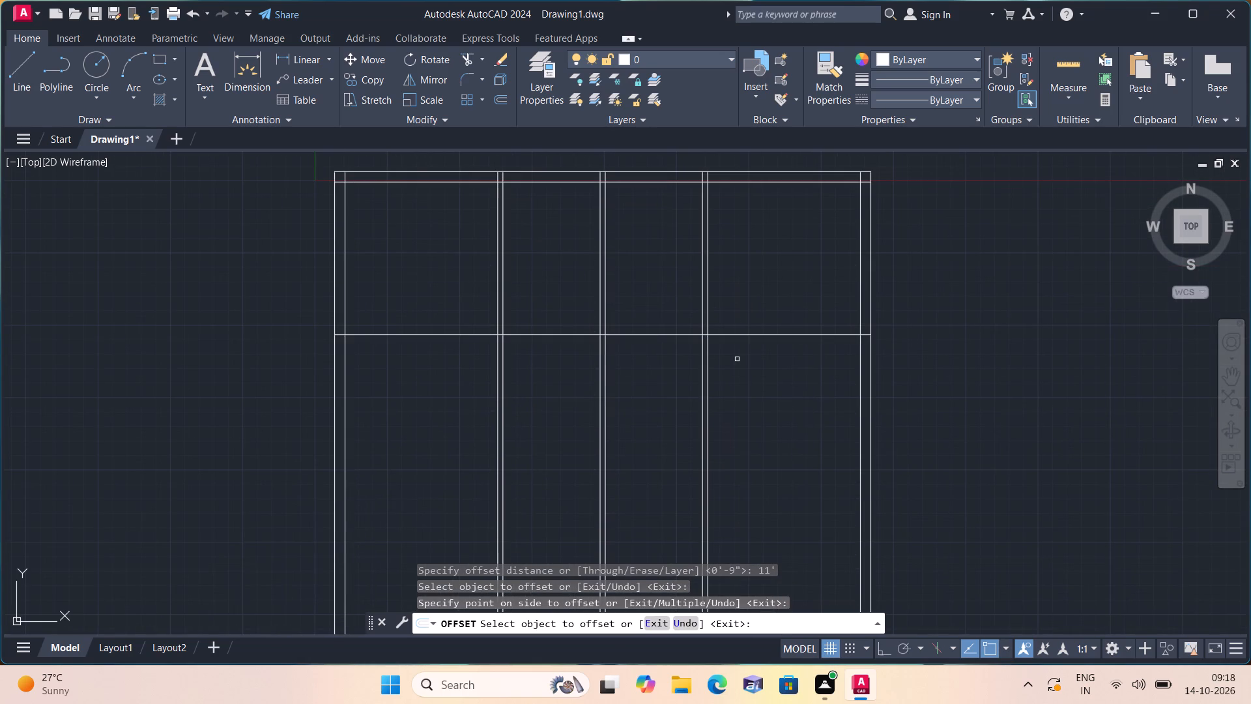
Offset the horizontal line below the upper rooms 4.5" downward to form the first horizontal partition.
click(661, 270)
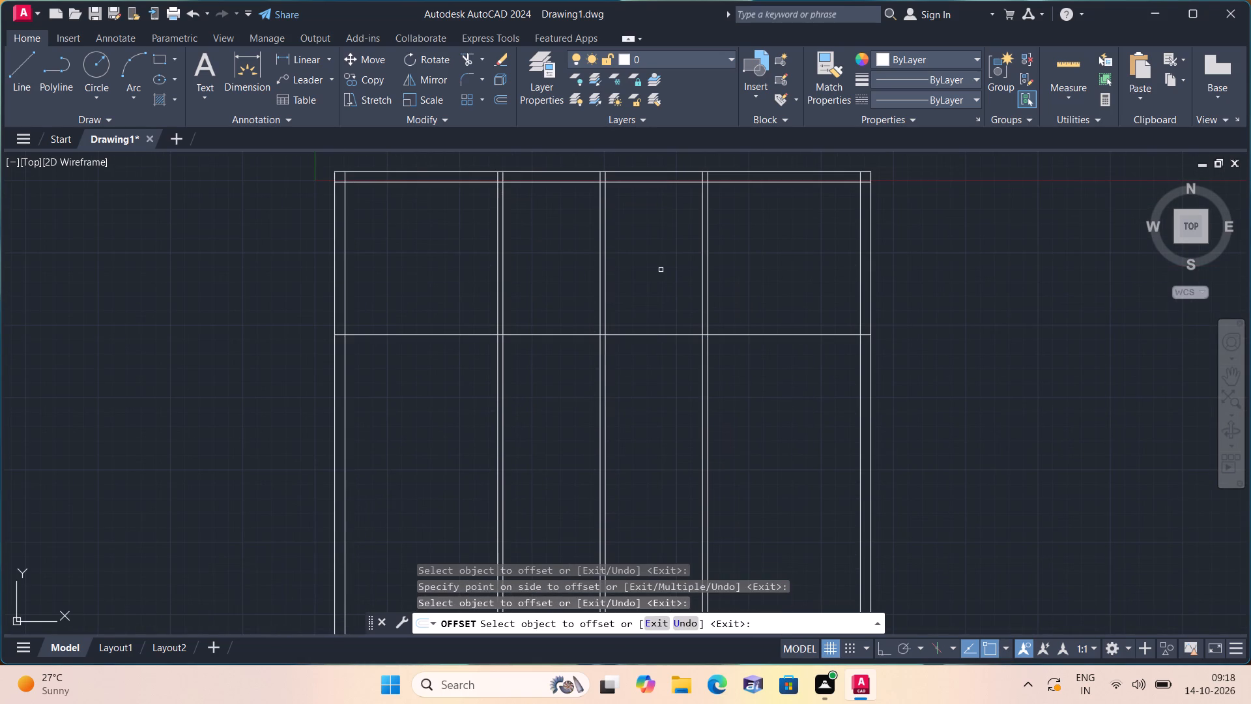
key(space)
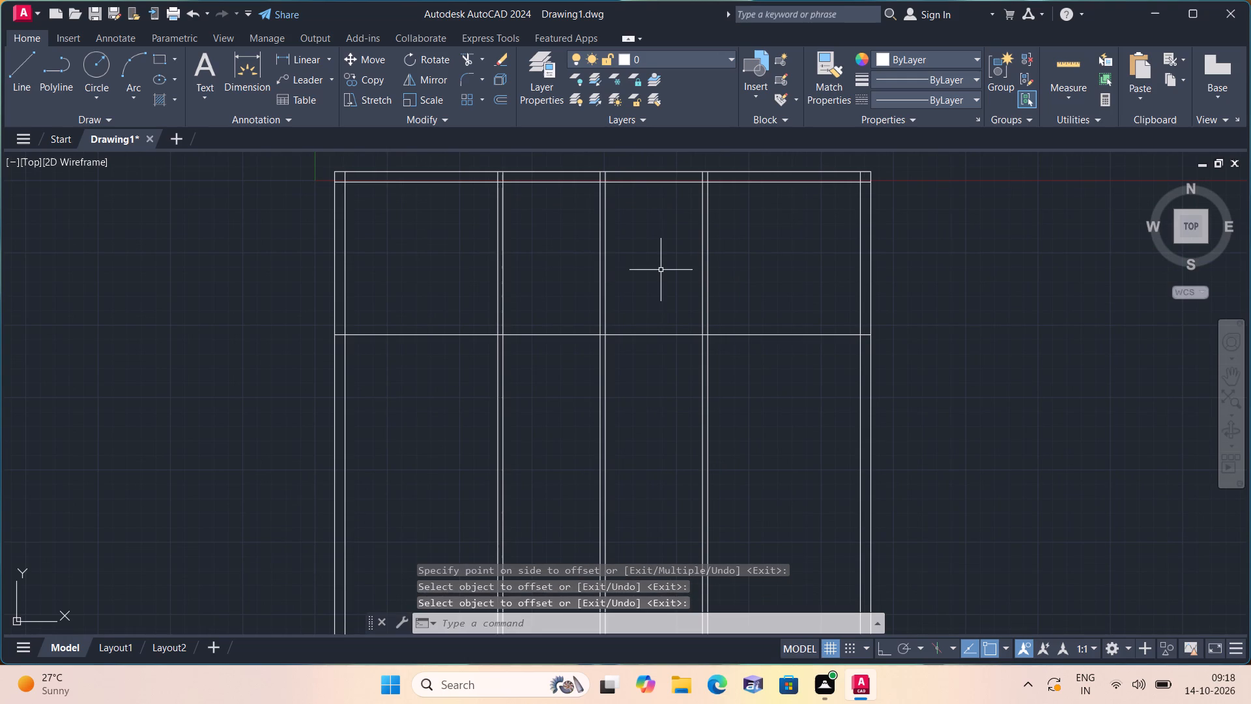
key(space)
text(4.)
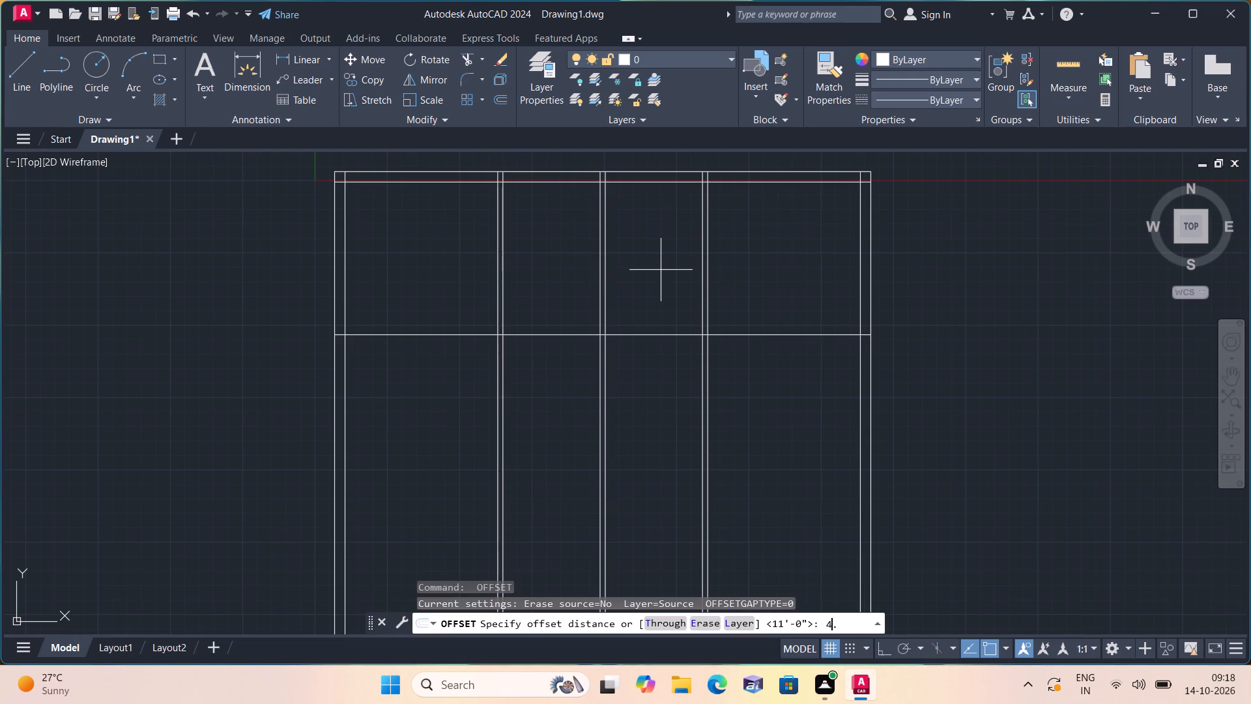
key(5)
text(")
key(space)
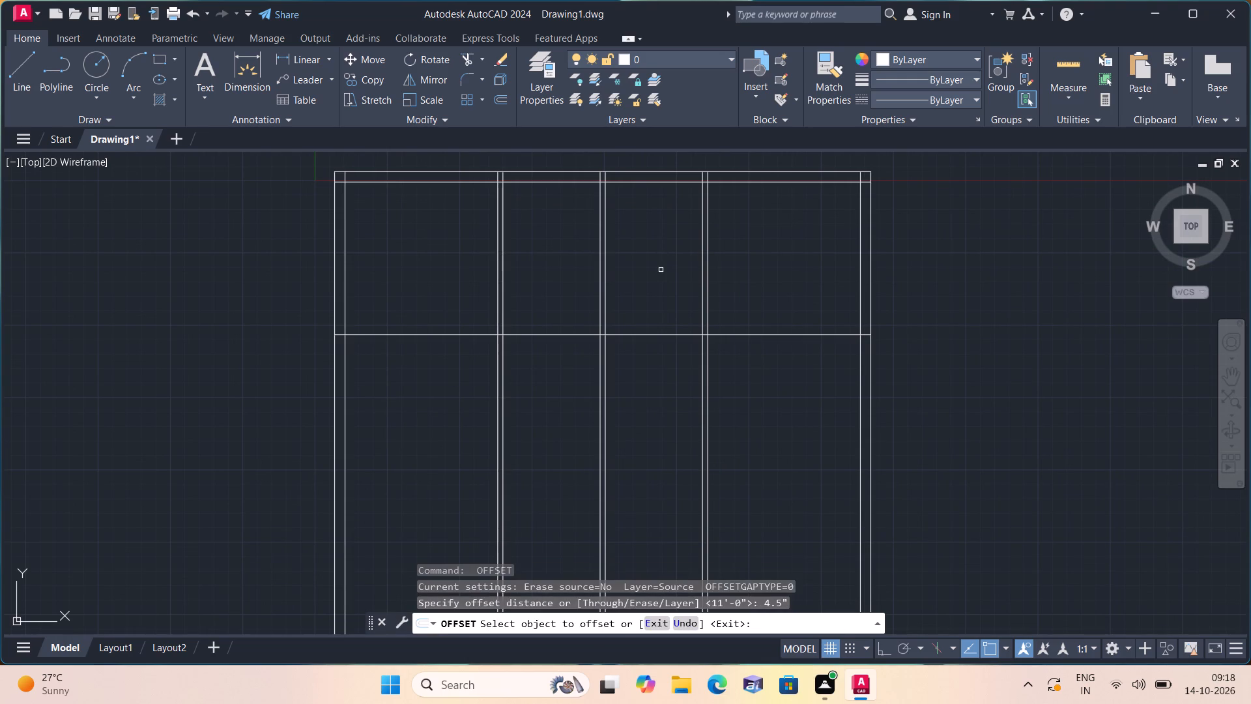
click(644, 336)
click(641, 385)
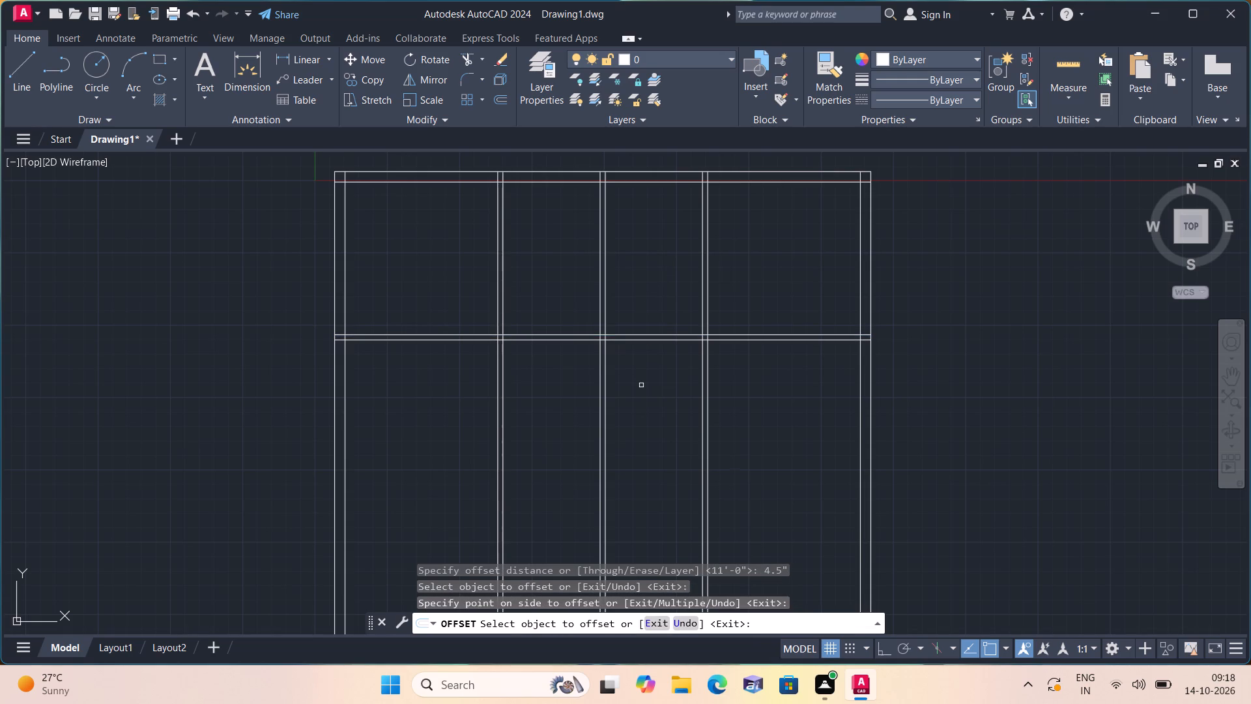
key(space)
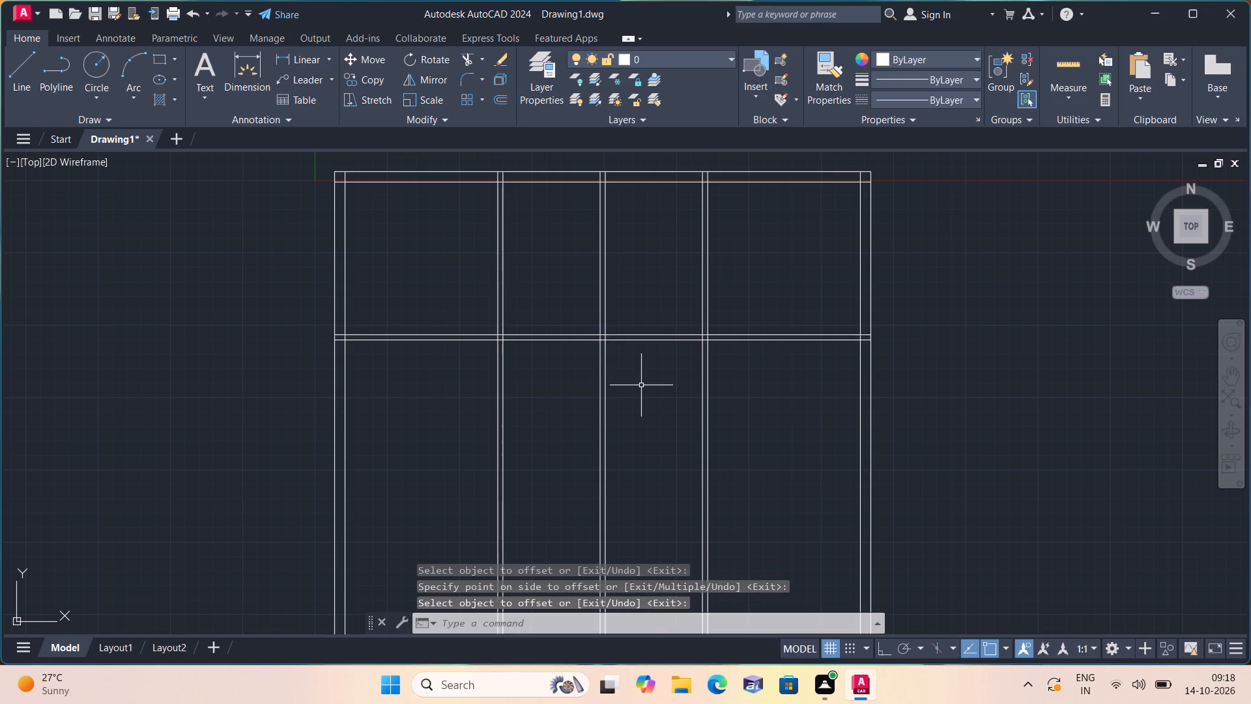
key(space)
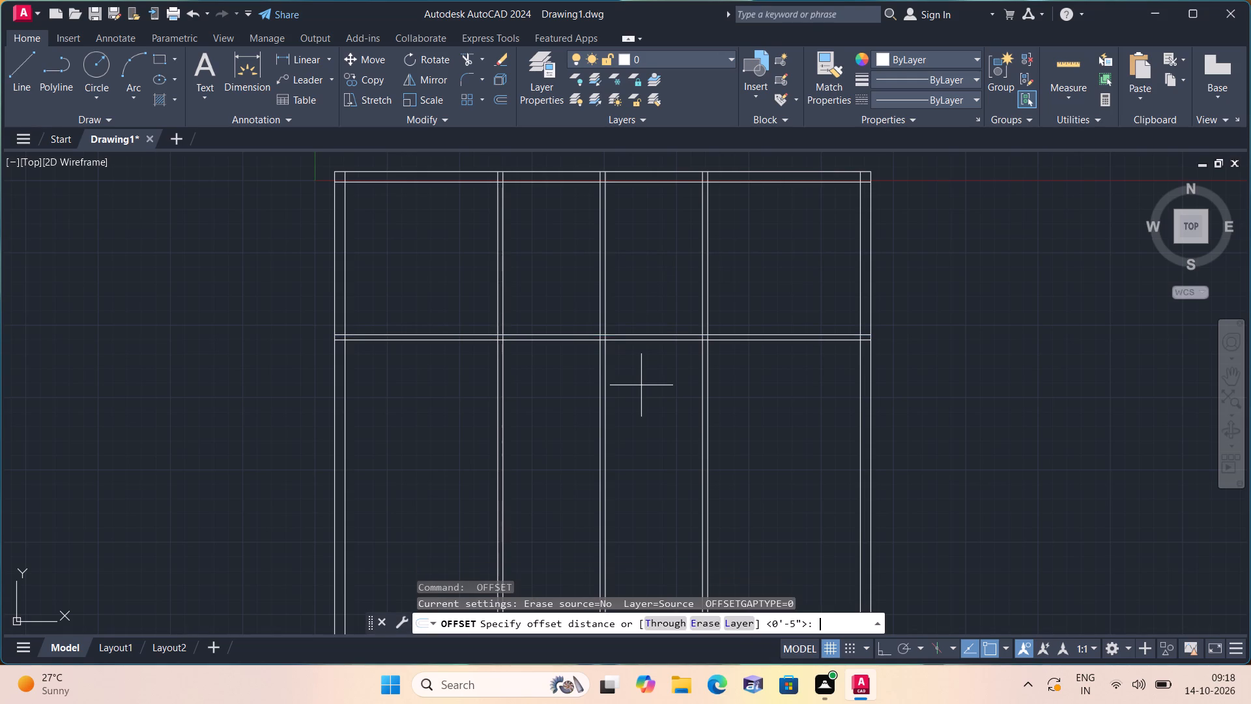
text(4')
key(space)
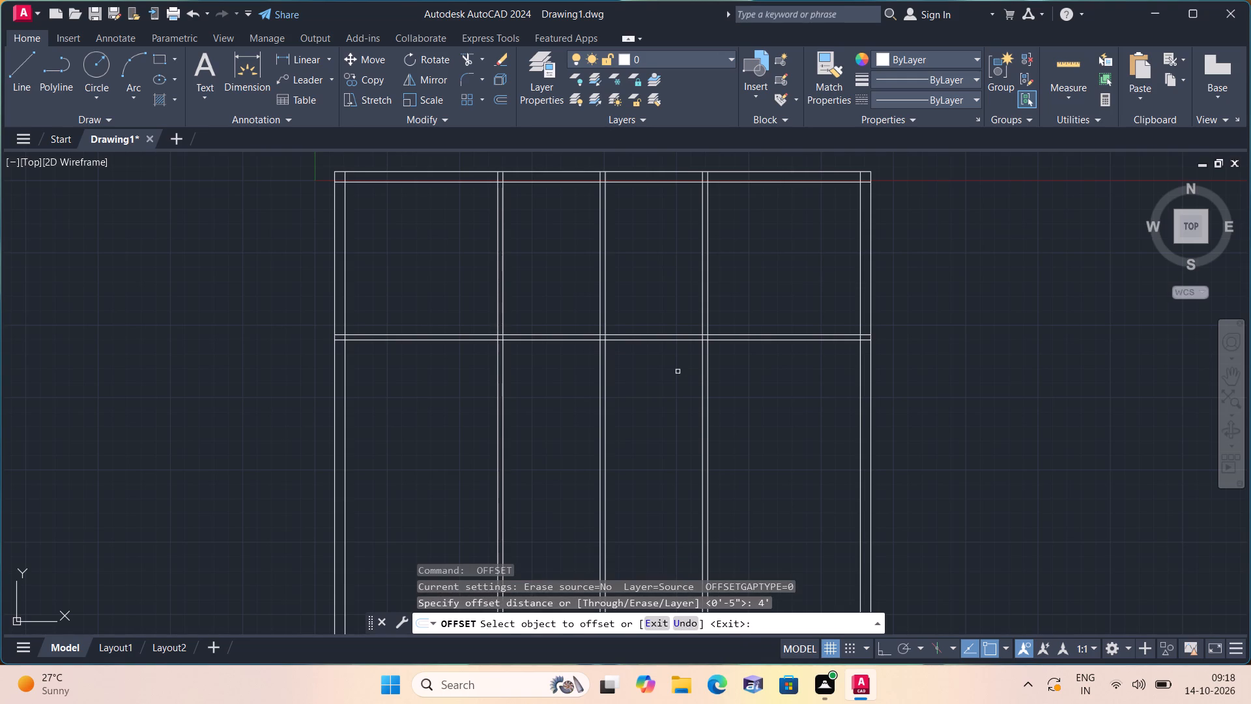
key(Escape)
Offset the first horizontal partition's lower line 4'6" downward to set the depth of the second row of rooms.
key(space)
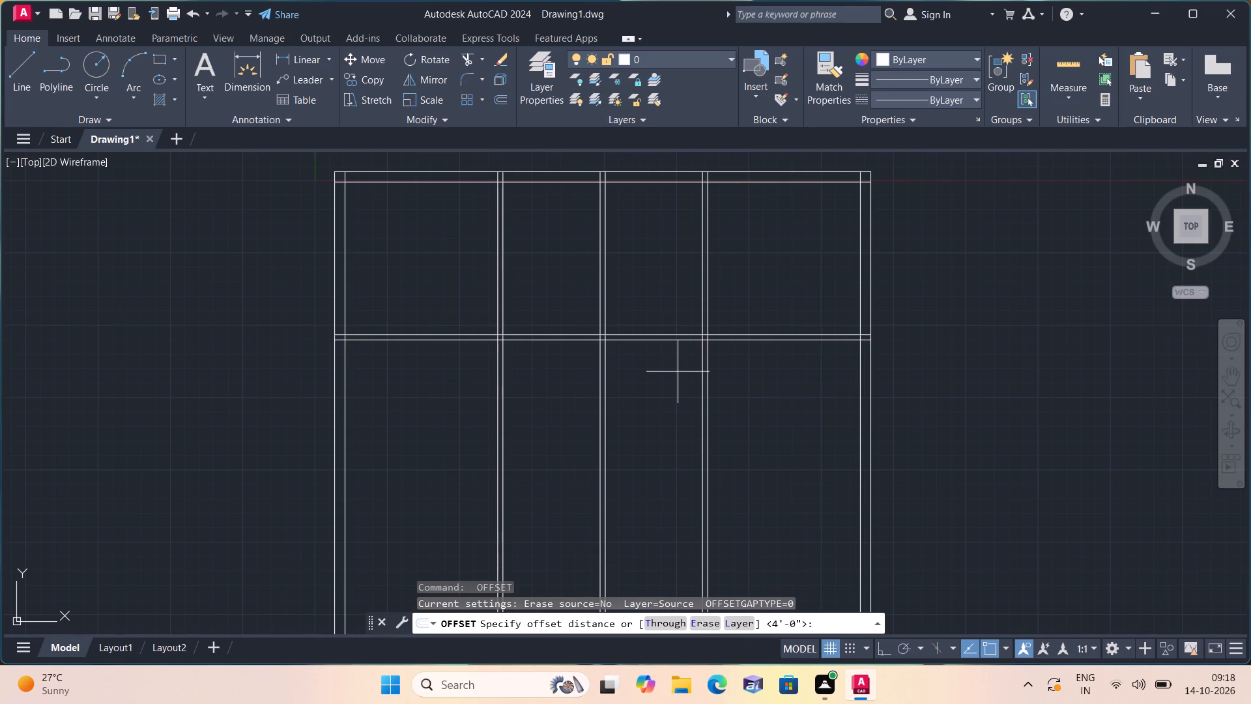
scroll(678, 372, up, 1)
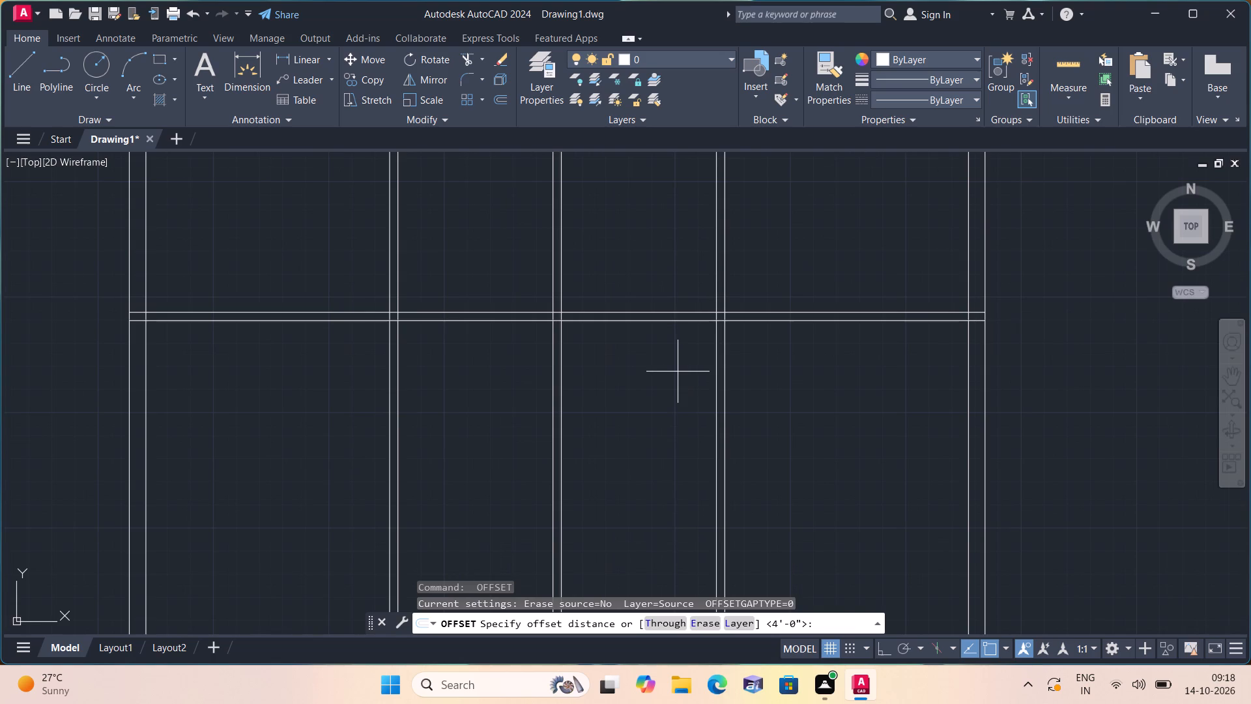
text(4')
text(6")
key(space)
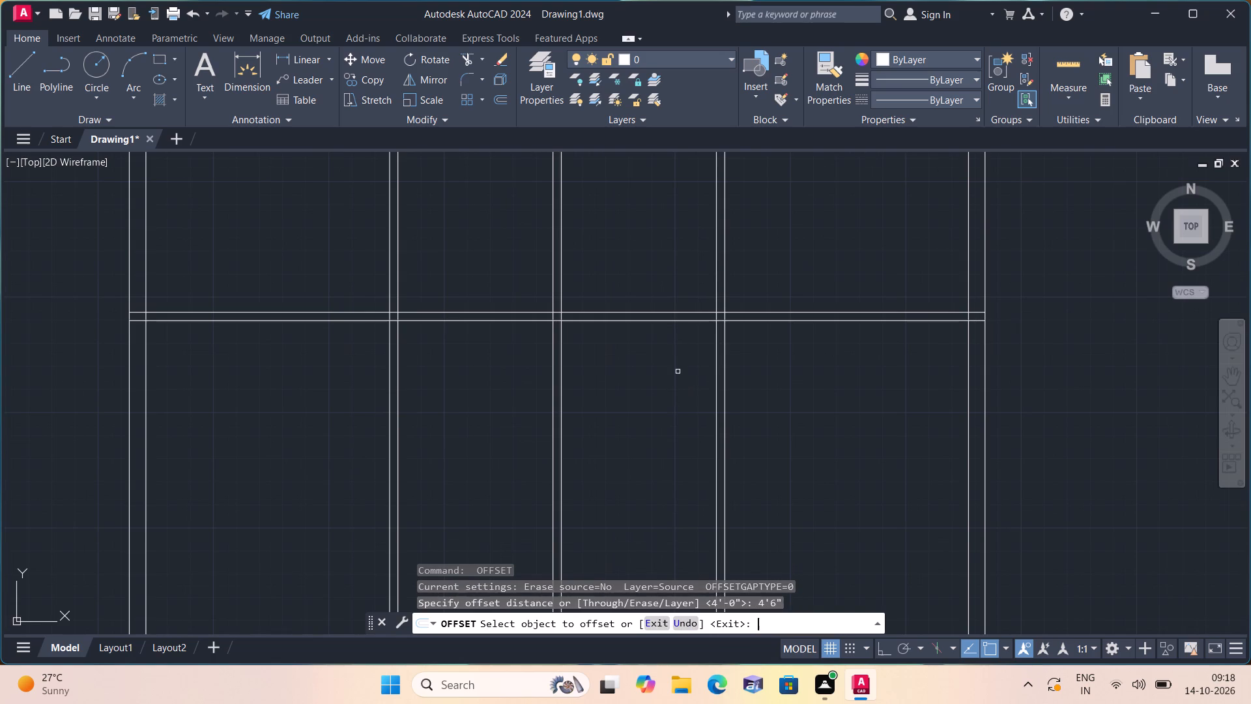
scroll(678, 372, down, 1)
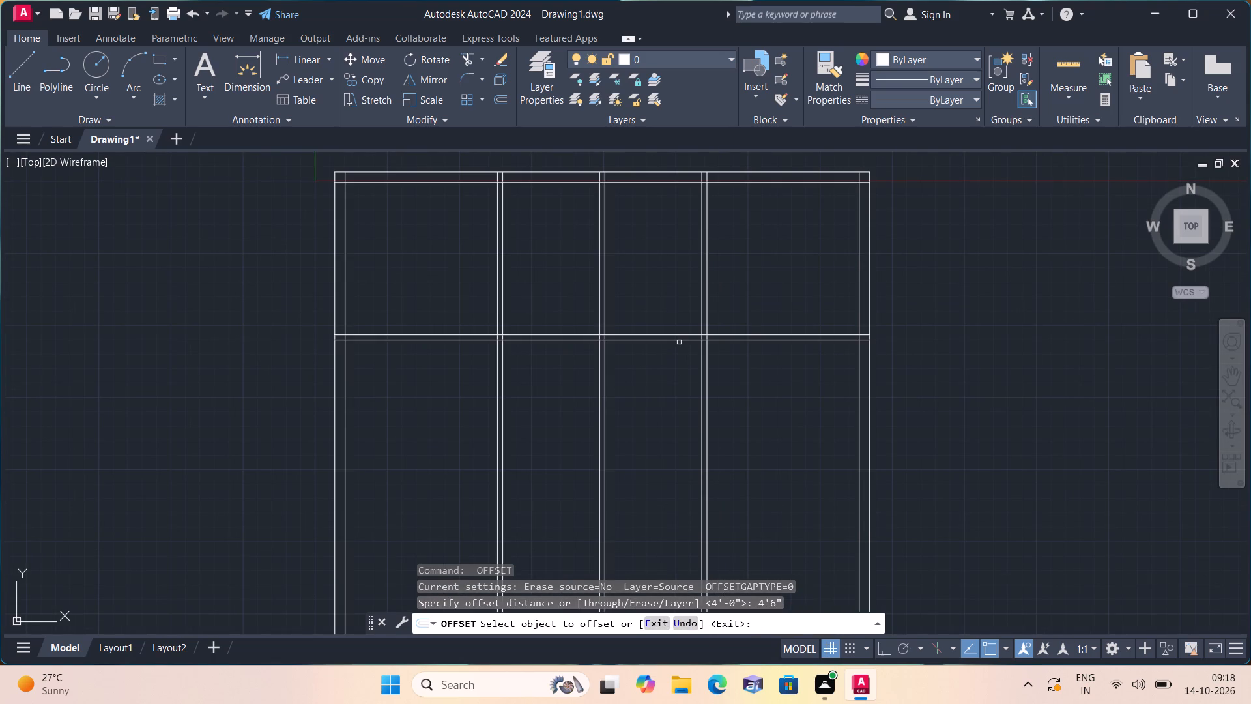
click(679, 342)
click(658, 435)
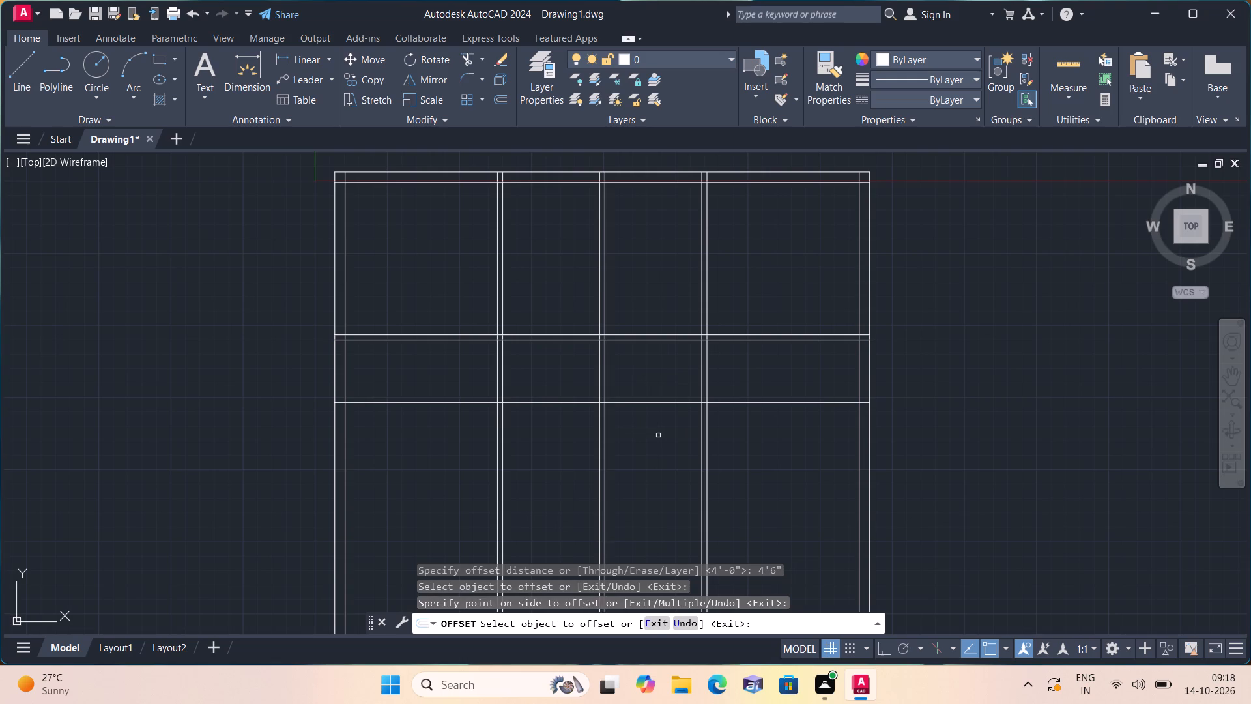
key(space)
Offset the second row's bottom boundary line 4.5" downward to form the second horizontal partition.
key(space)
text(4.5")
key(space)
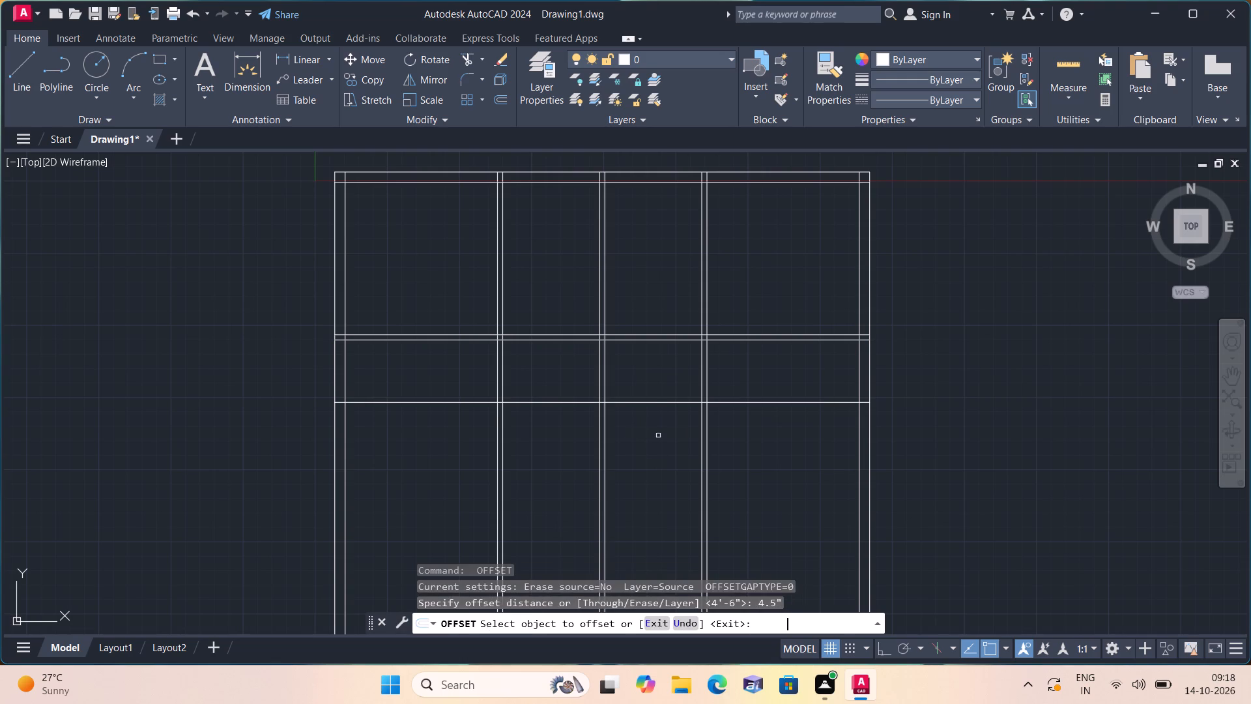
click(661, 402)
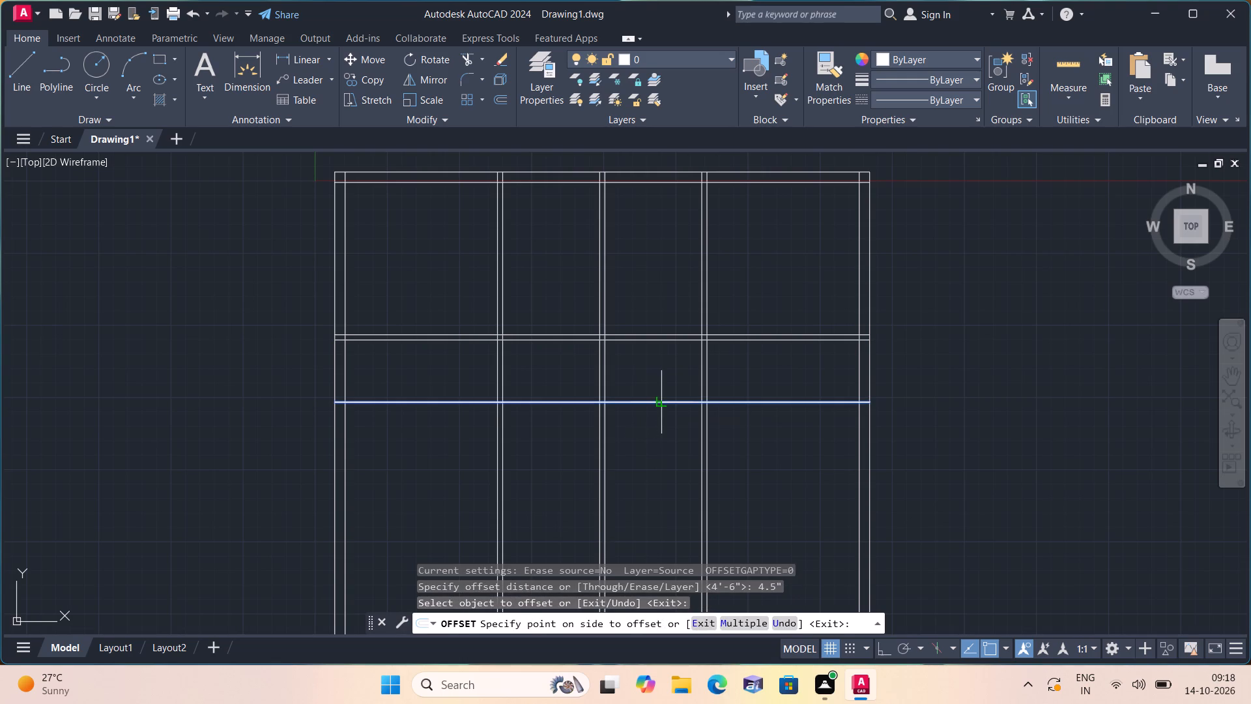
click(664, 443)
key(space)
Offset the second horizontal partition's lower line 4'6" downward to set the depth of the third row.
key(space)
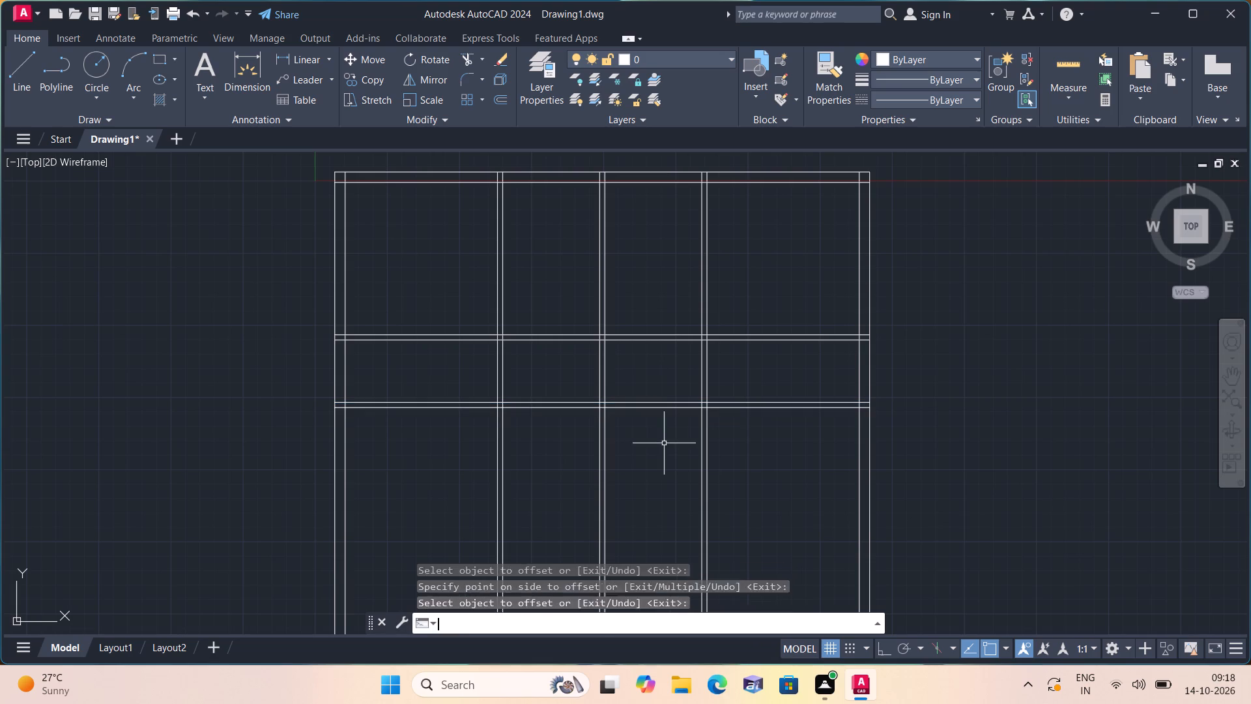
text(4')
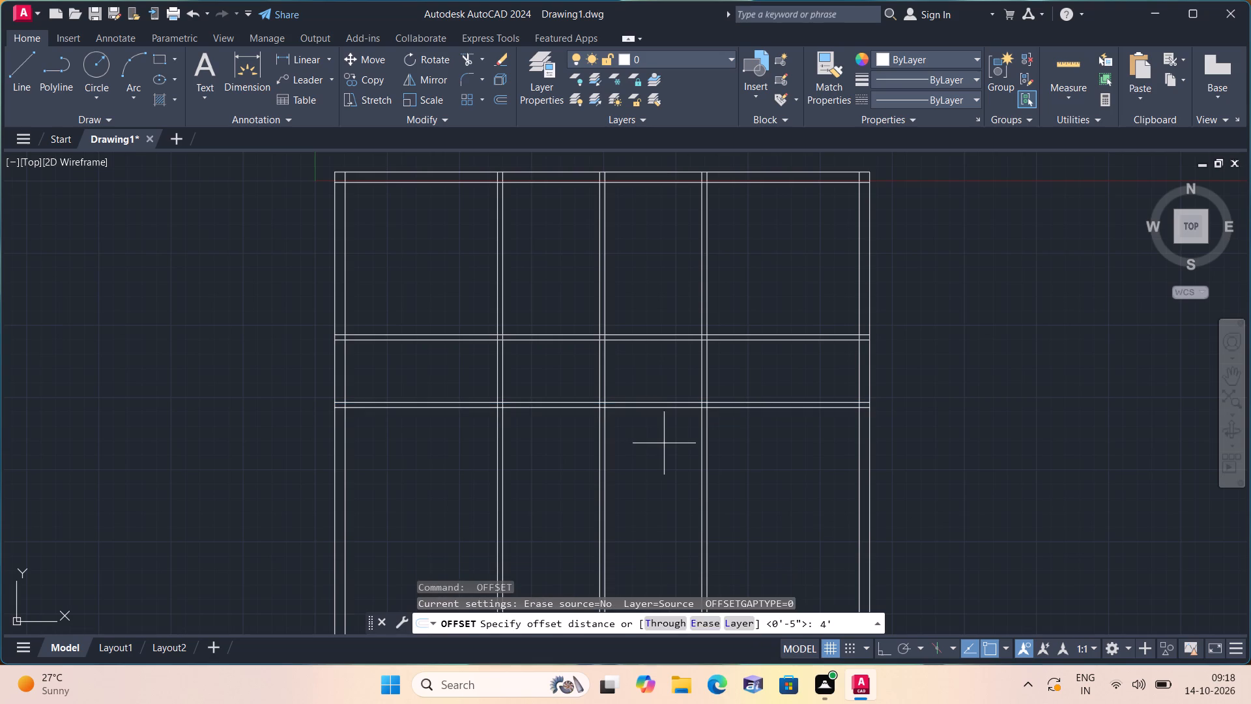
text(6")
key(space)
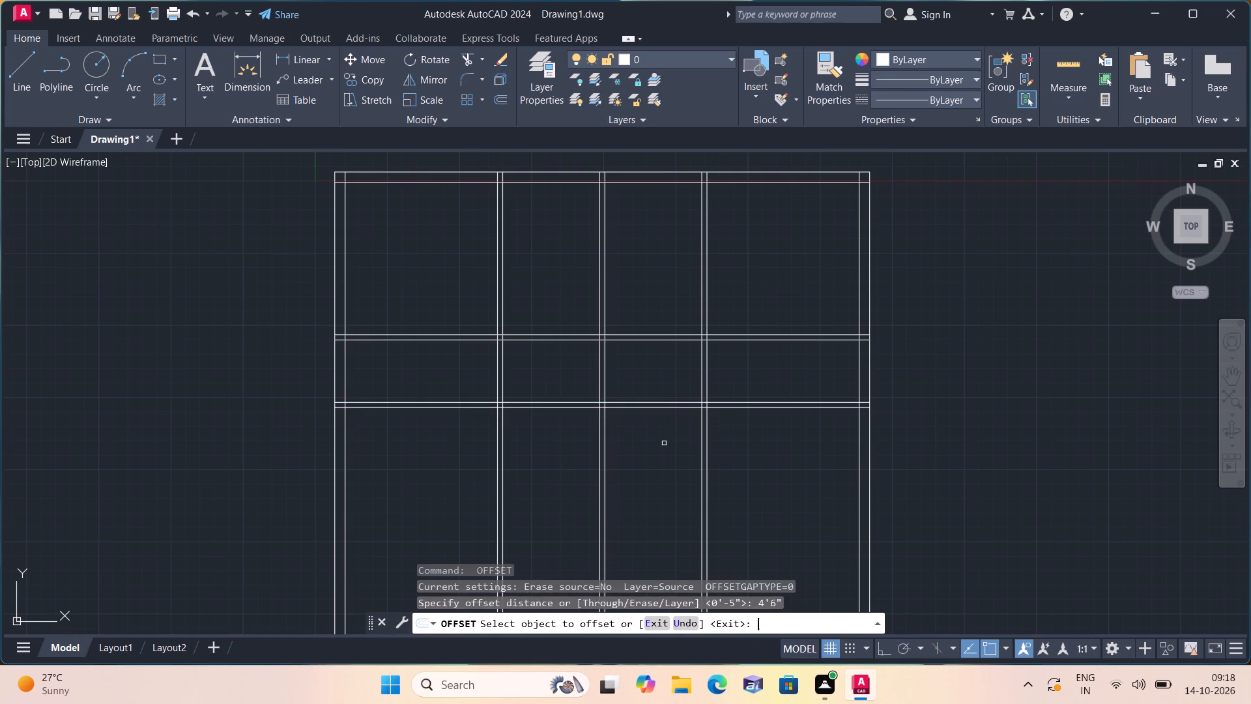
scroll(646, 411, up, 1)
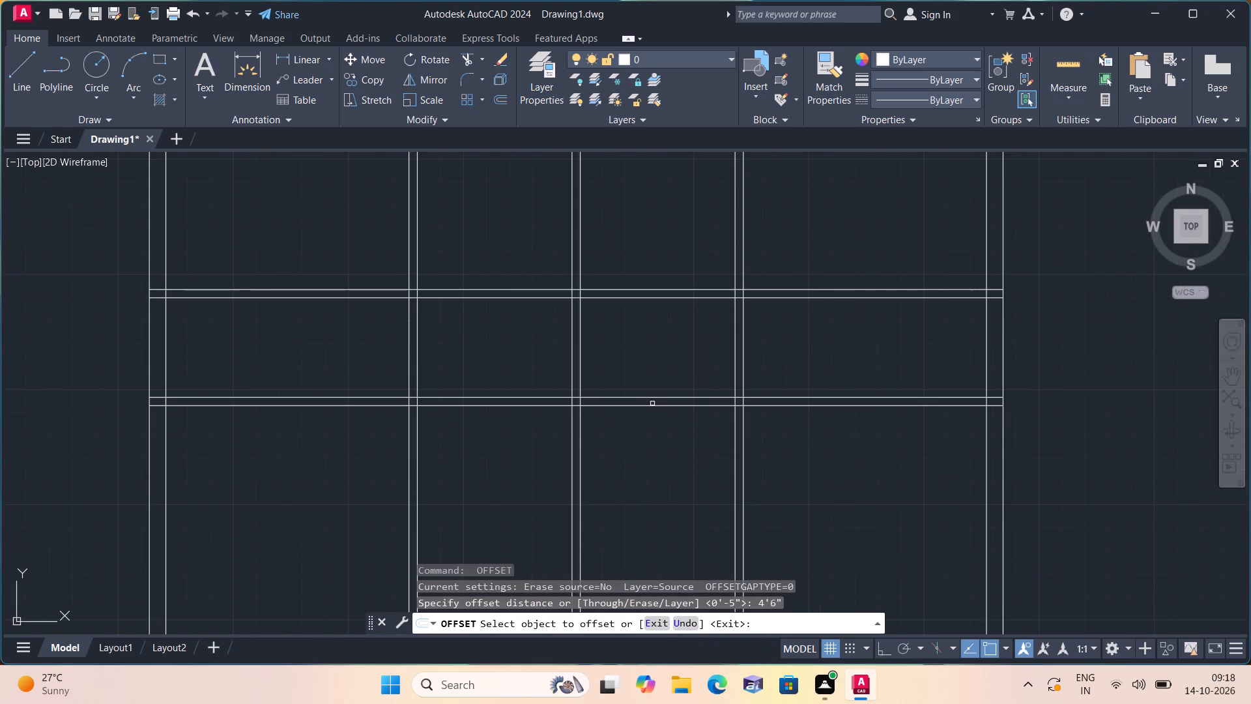
click(654, 405)
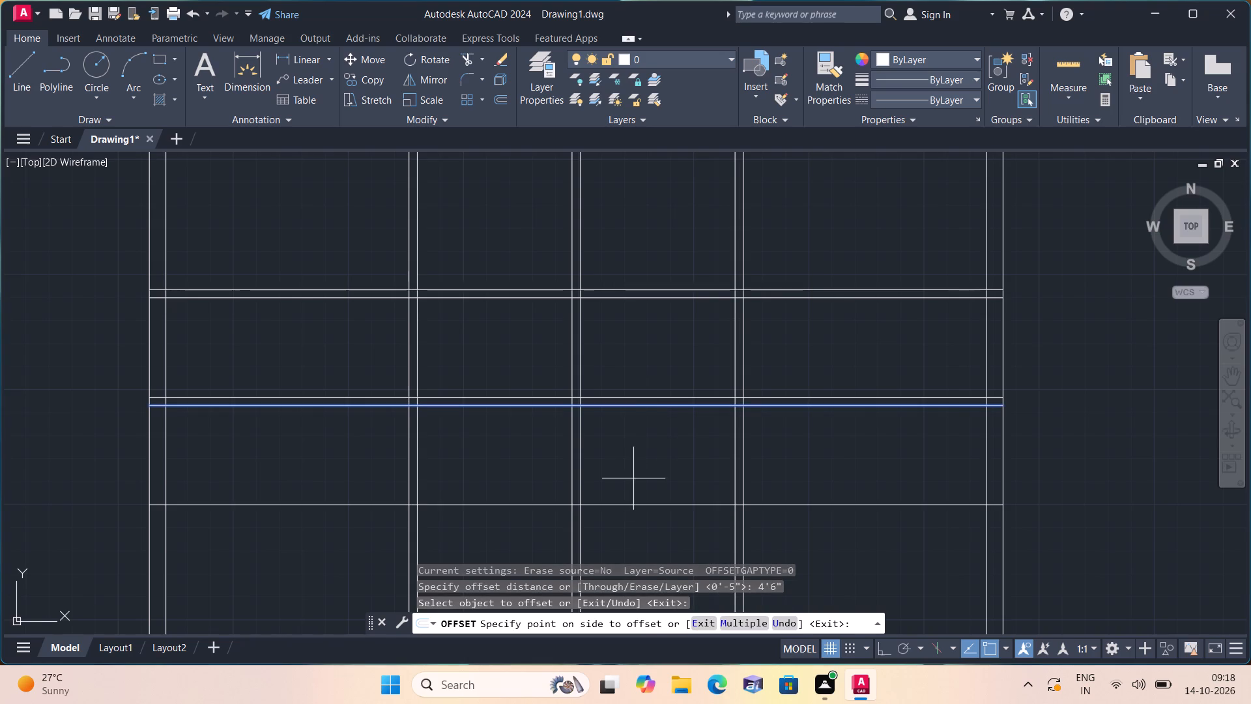
click(634, 485)
middle_drag(634, 485, 627, 429)
scroll(625, 479, down, 1)
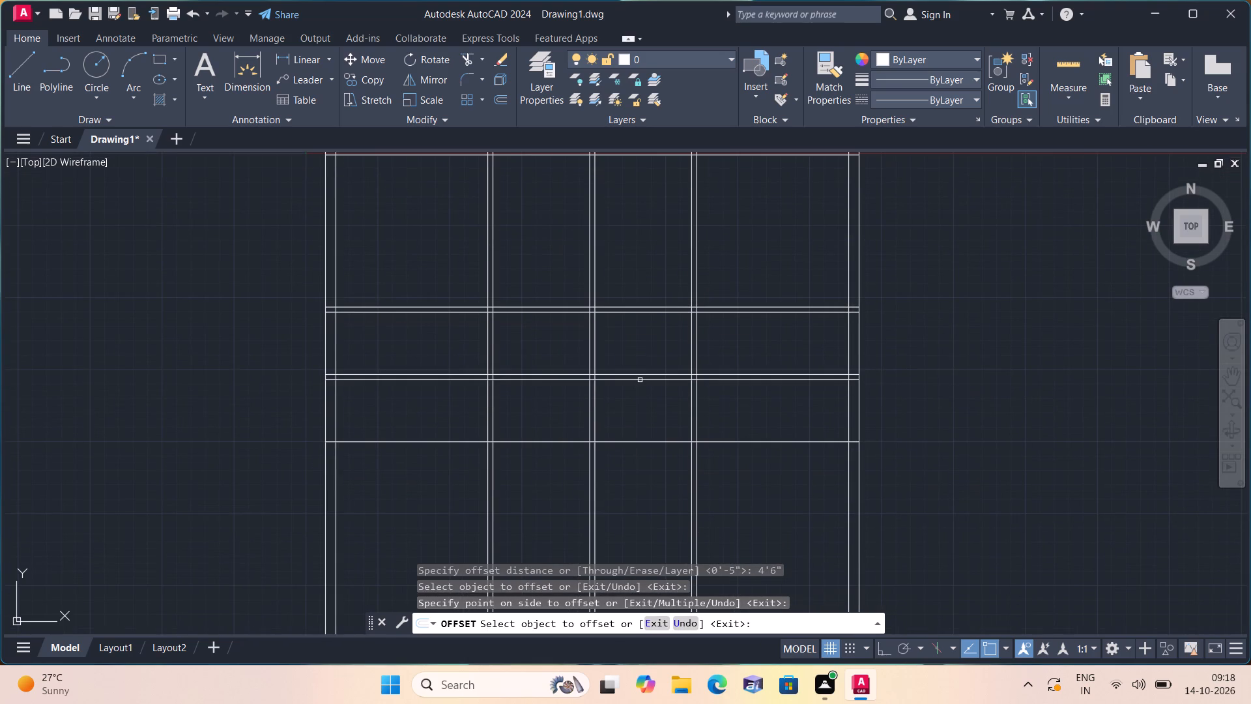
key(space)
Offset the third row's bottom boundary line 4.5" downward to form the third horizontal partition.
key(space)
text(4.5")
key(space)
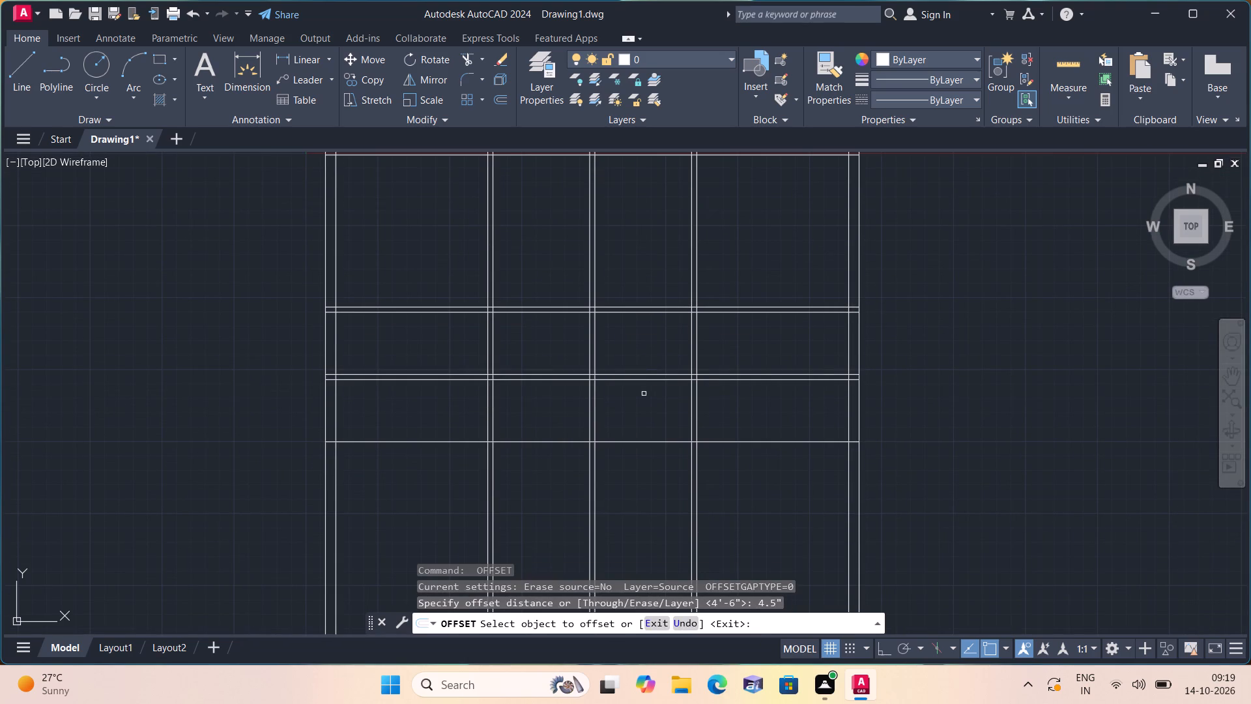
click(633, 440)
click(618, 503)
middle_drag(616, 501, 592, 415)
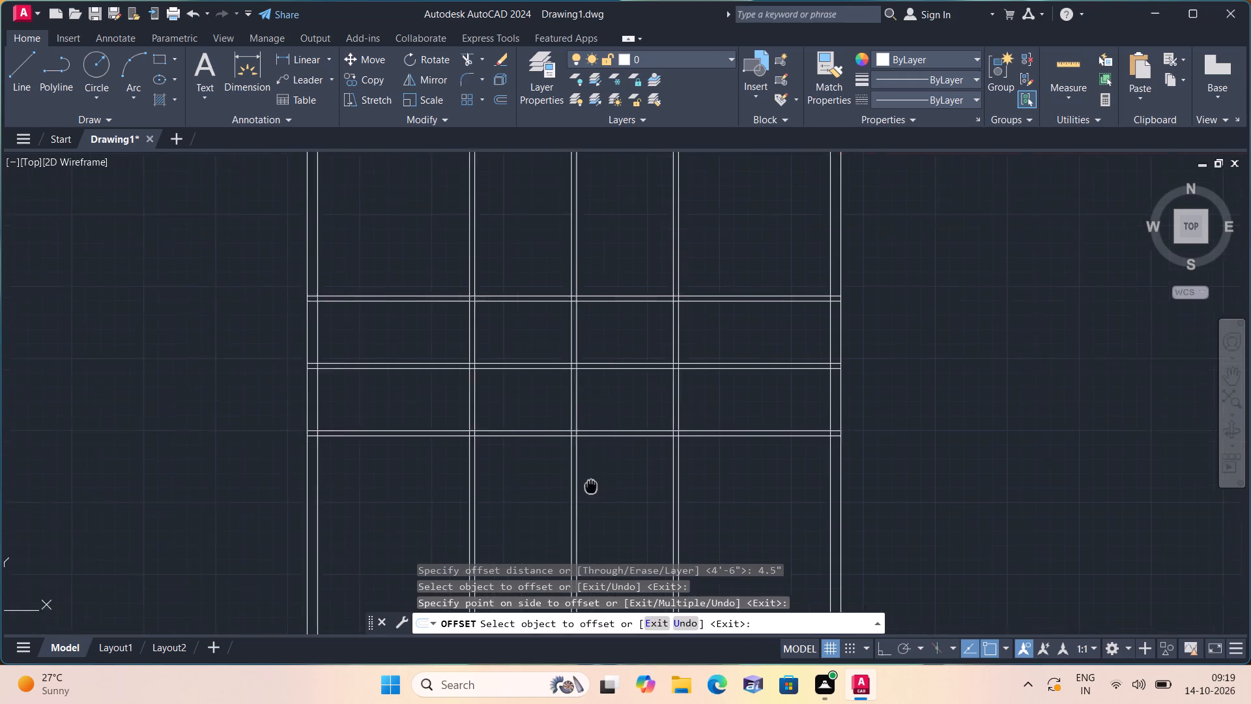
middle_drag(592, 415, 625, 295)
scroll(625, 295, down, 1)
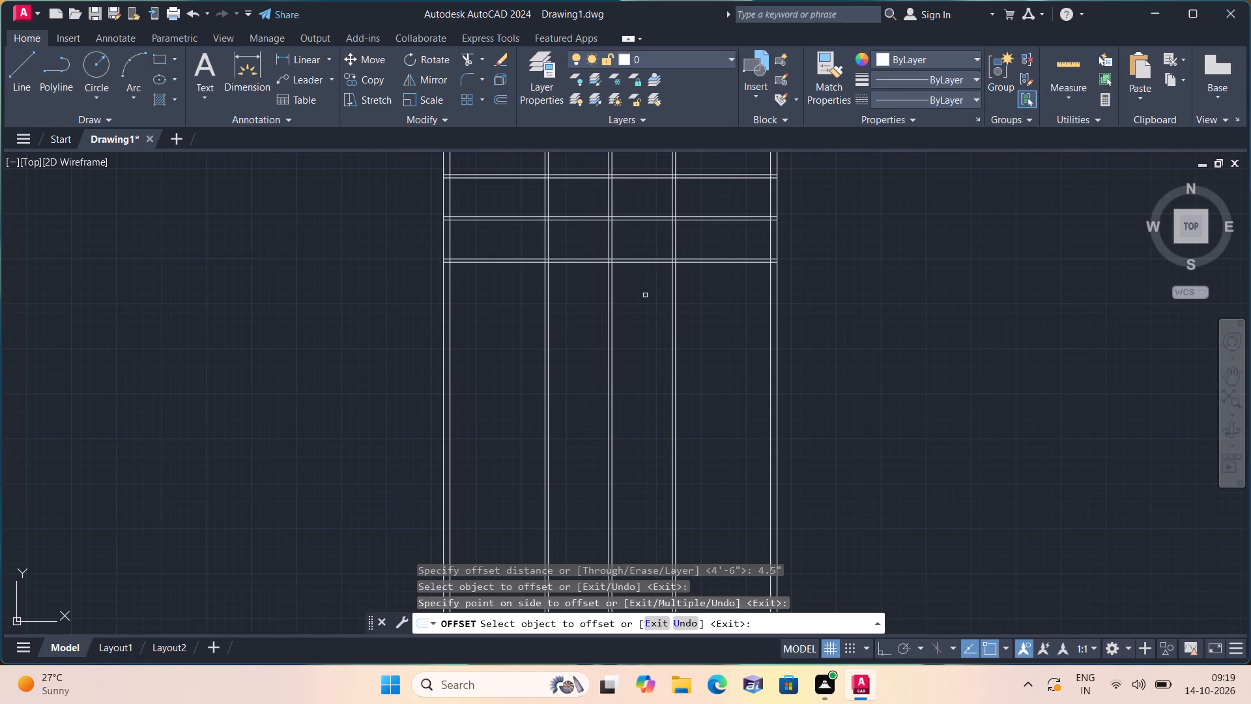
key(space)
Offset the third horizontal partition's lower line 11' downward to set the depth of the fourth row of rooms.
key(space)
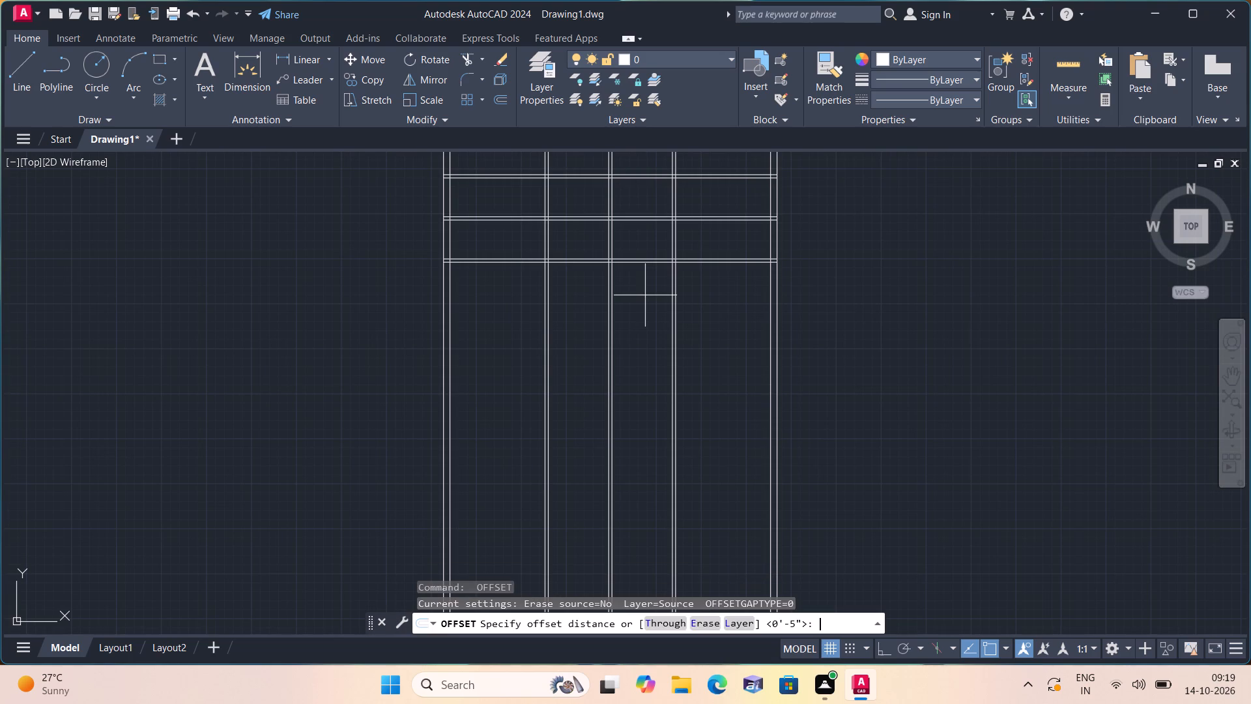
text(11)
text(')
key(space)
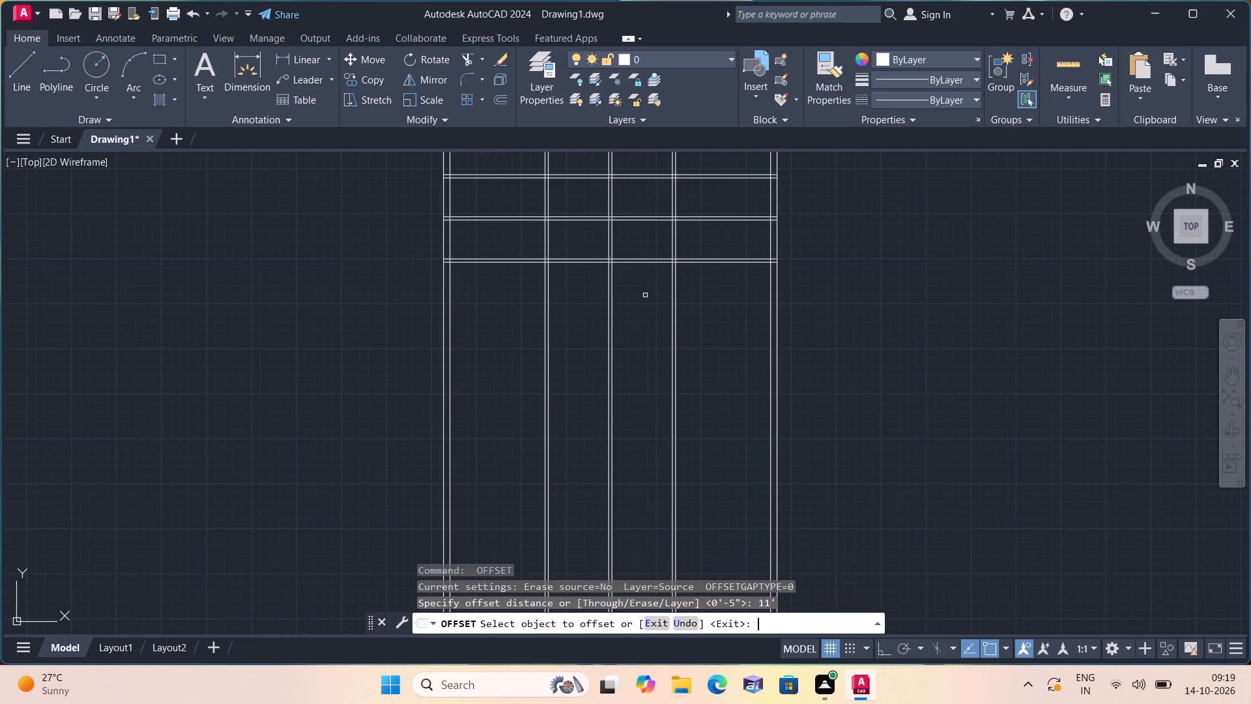
scroll(558, 267, up, 1)
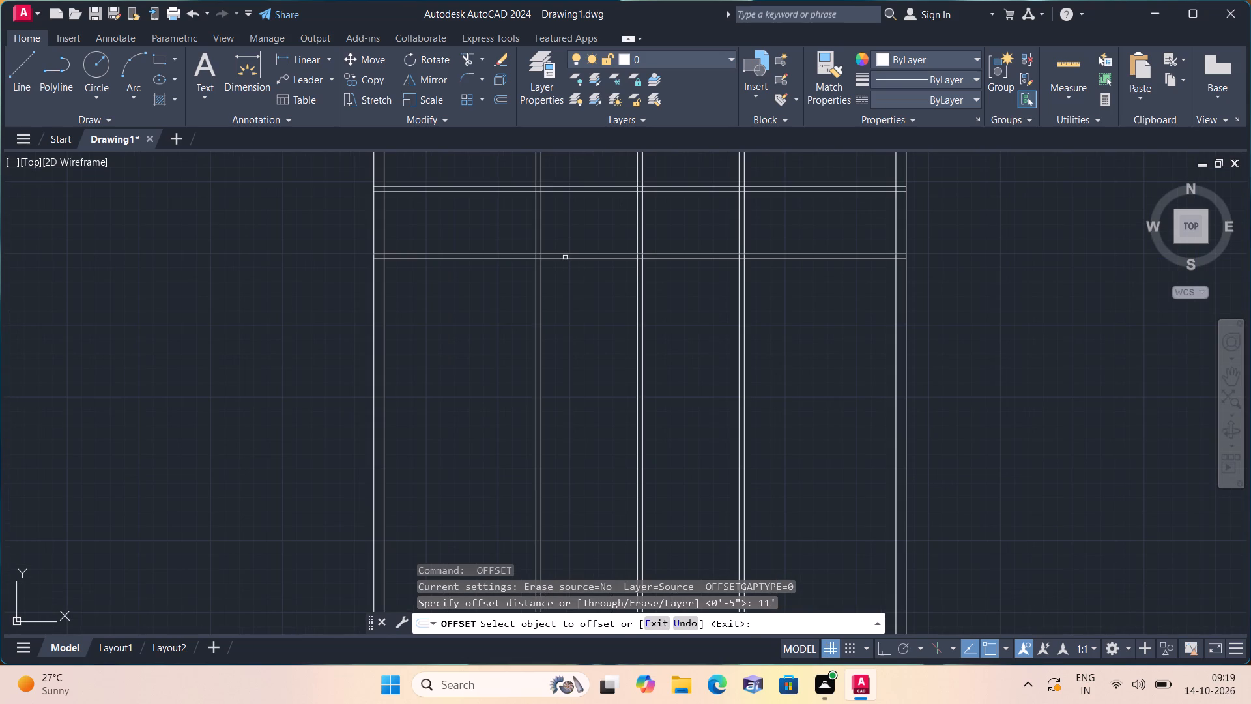
click(565, 257)
click(556, 367)
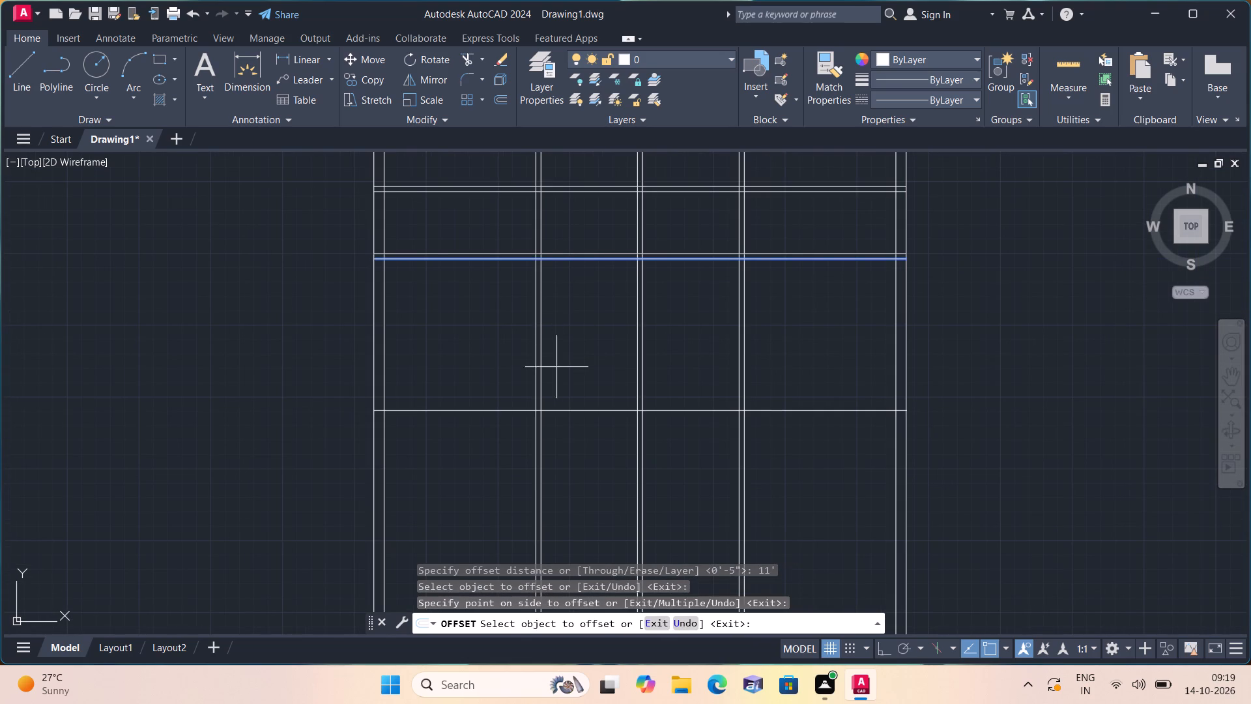
key(space)
Offset the fourth row's bottom boundary line 4.5" downward to form the fourth horizontal partition.
key(space)
text(4.5")
key(space)
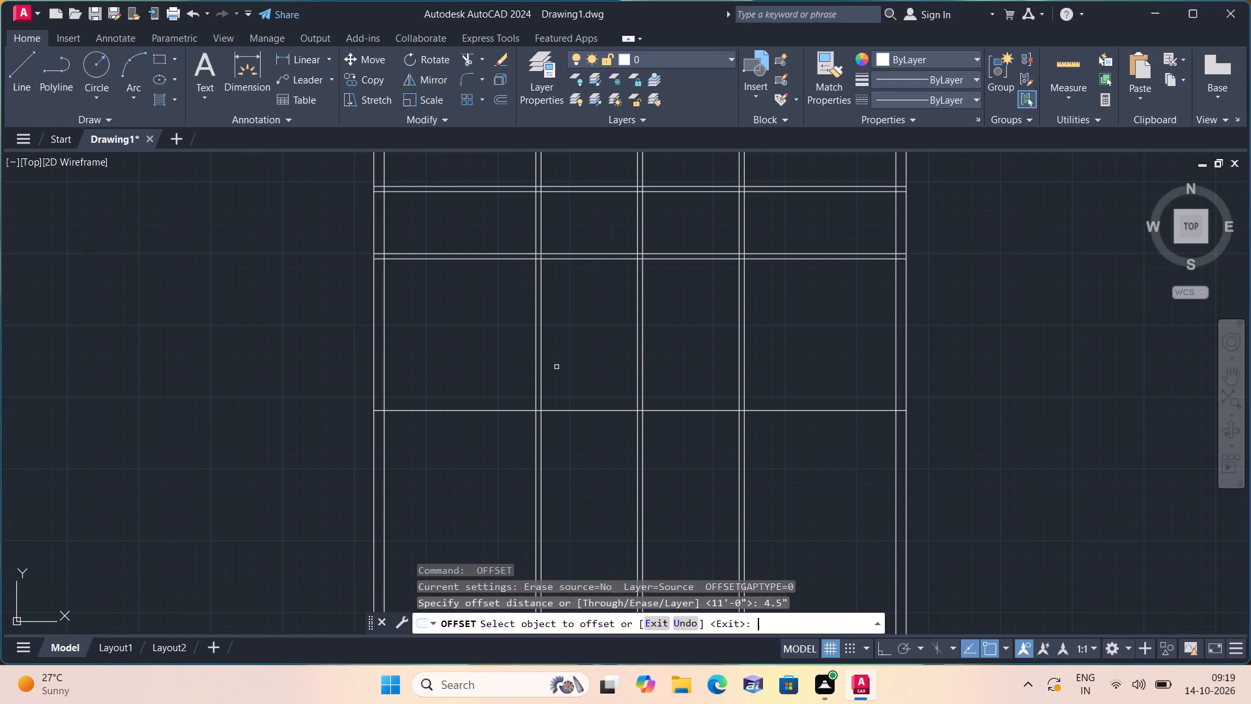
click(547, 412)
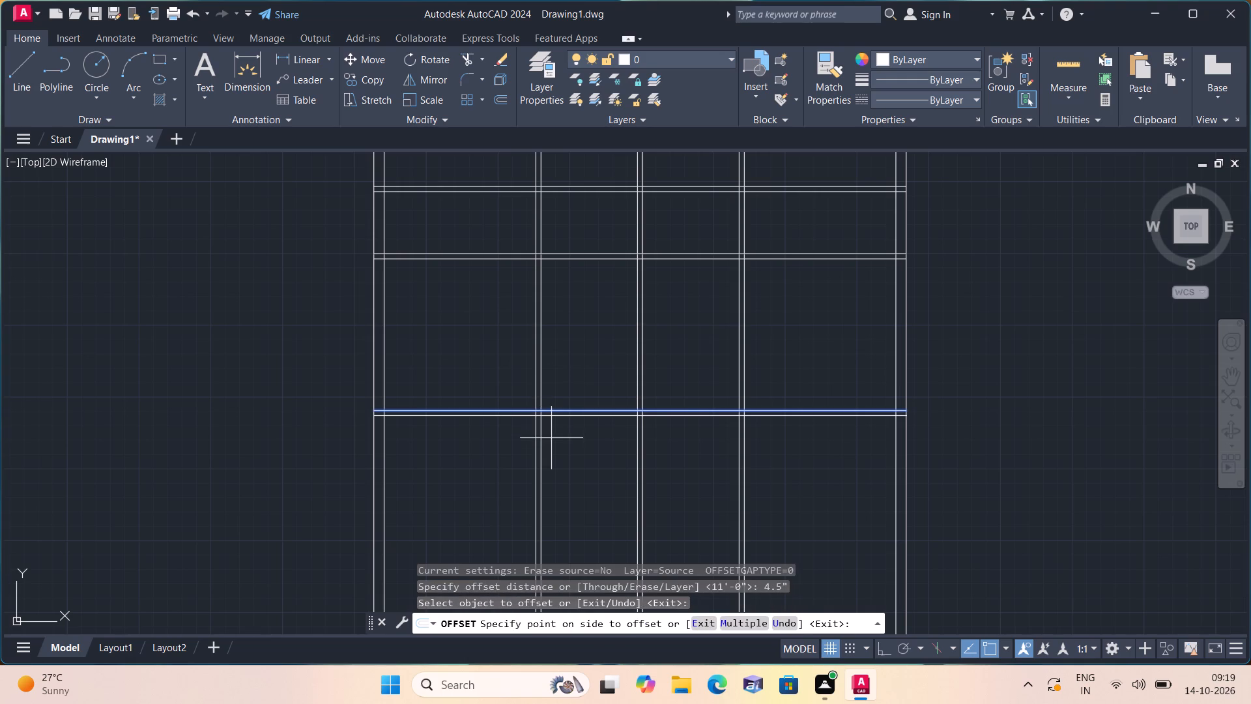
click(564, 465)
scroll(565, 465, down, 1)
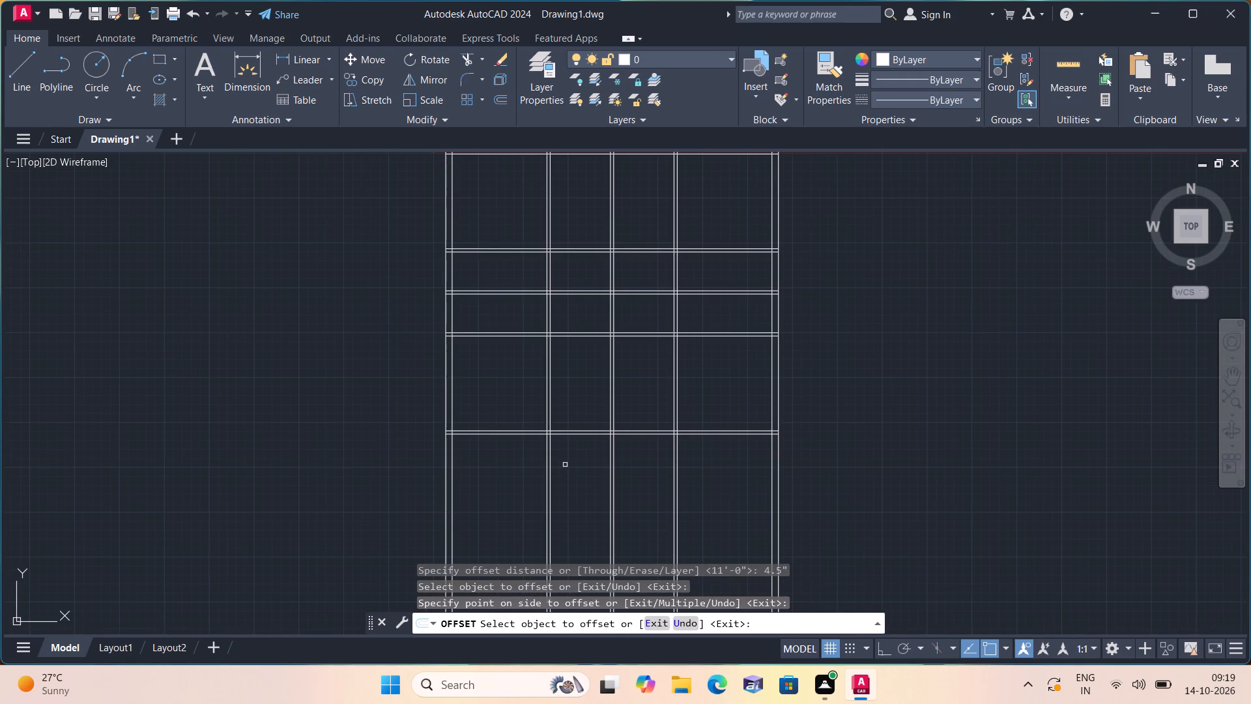
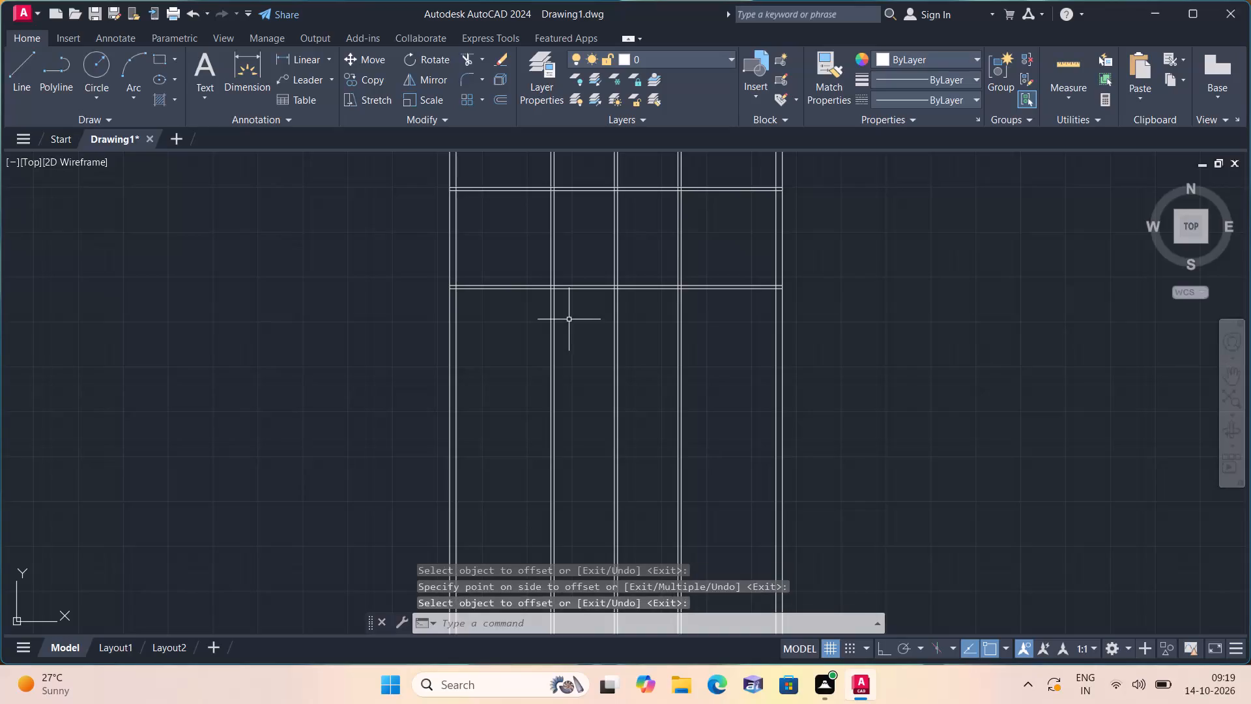
Offset the fourth horizontal partition's lower line 4' downward to set the depth of the fifth row.
text(4')
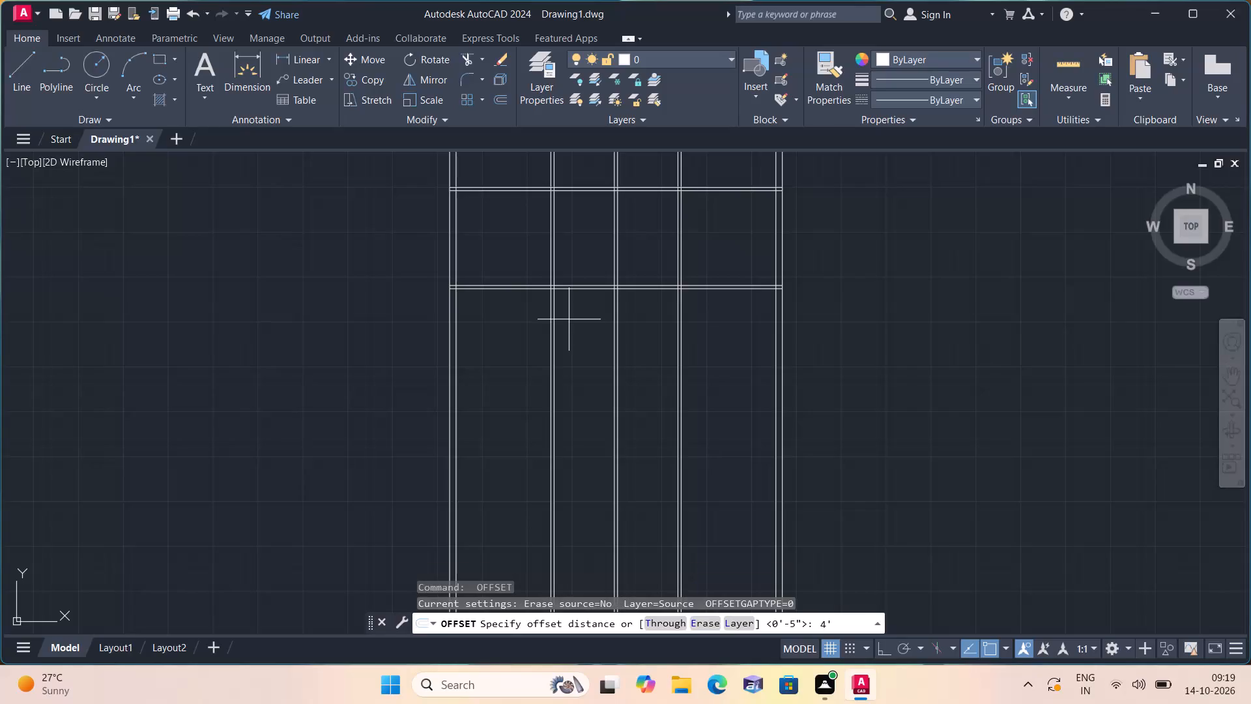
key(space)
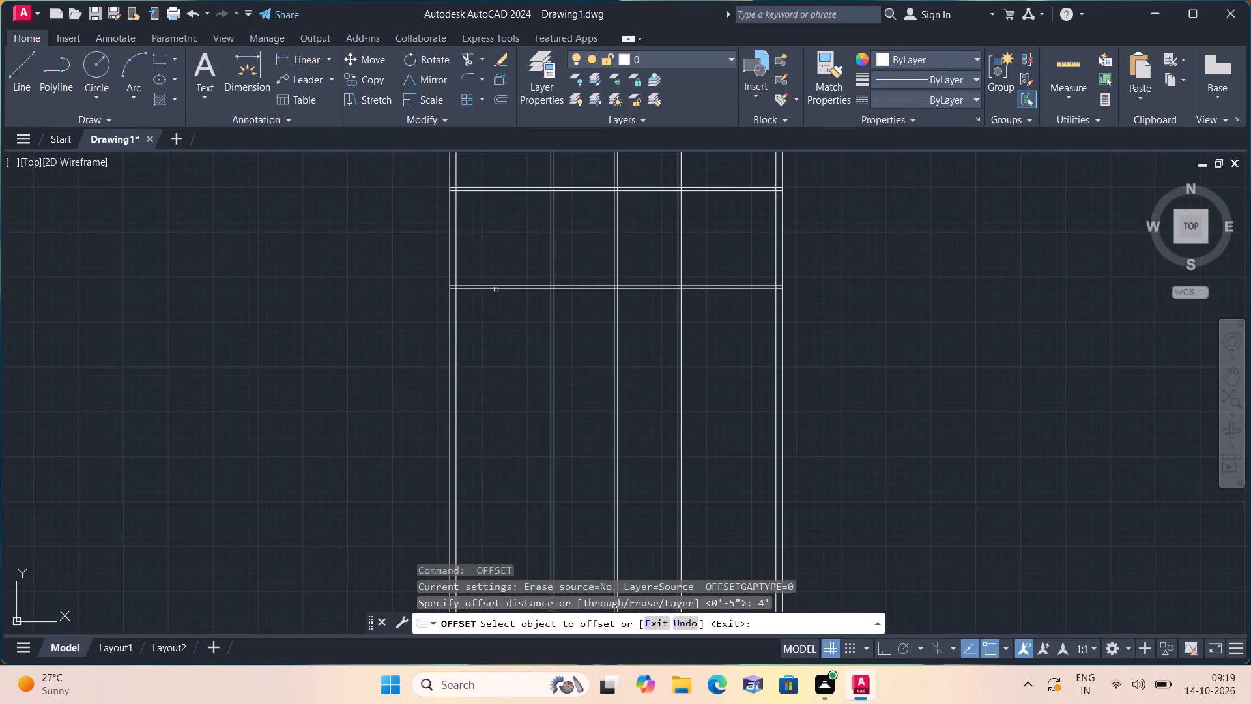
scroll(496, 290, up, 1)
click(496, 289)
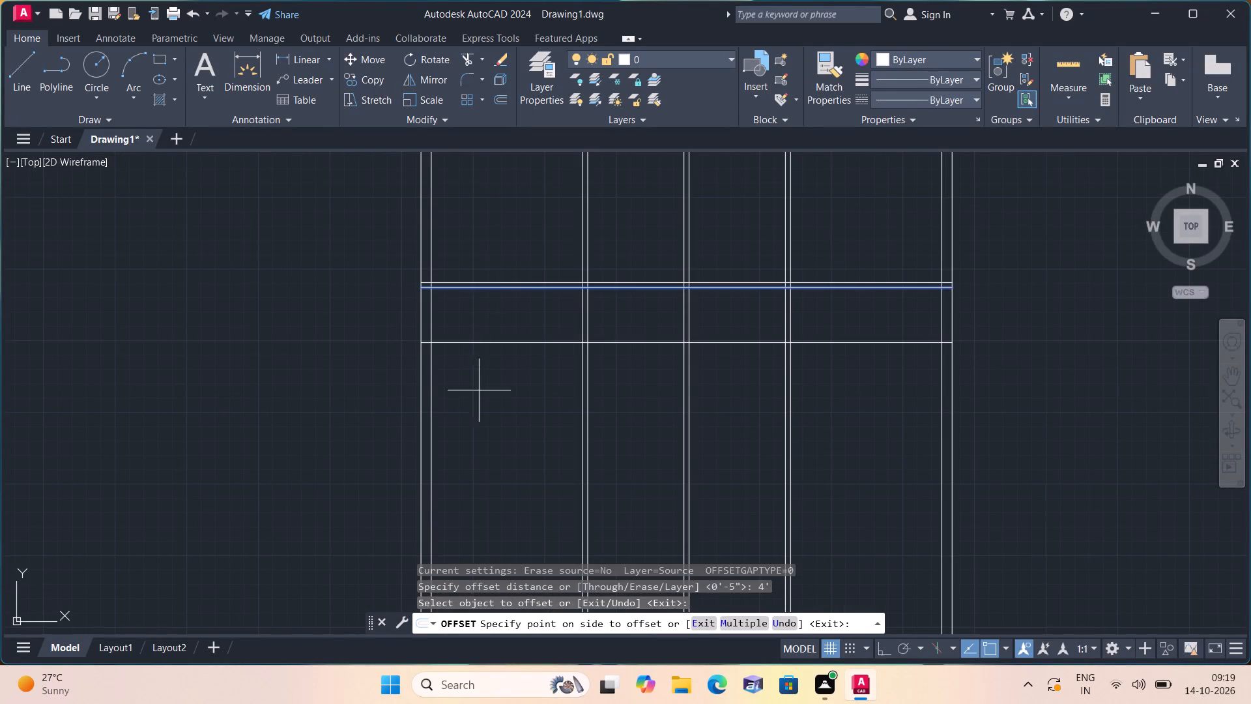
click(475, 410)
key(space)
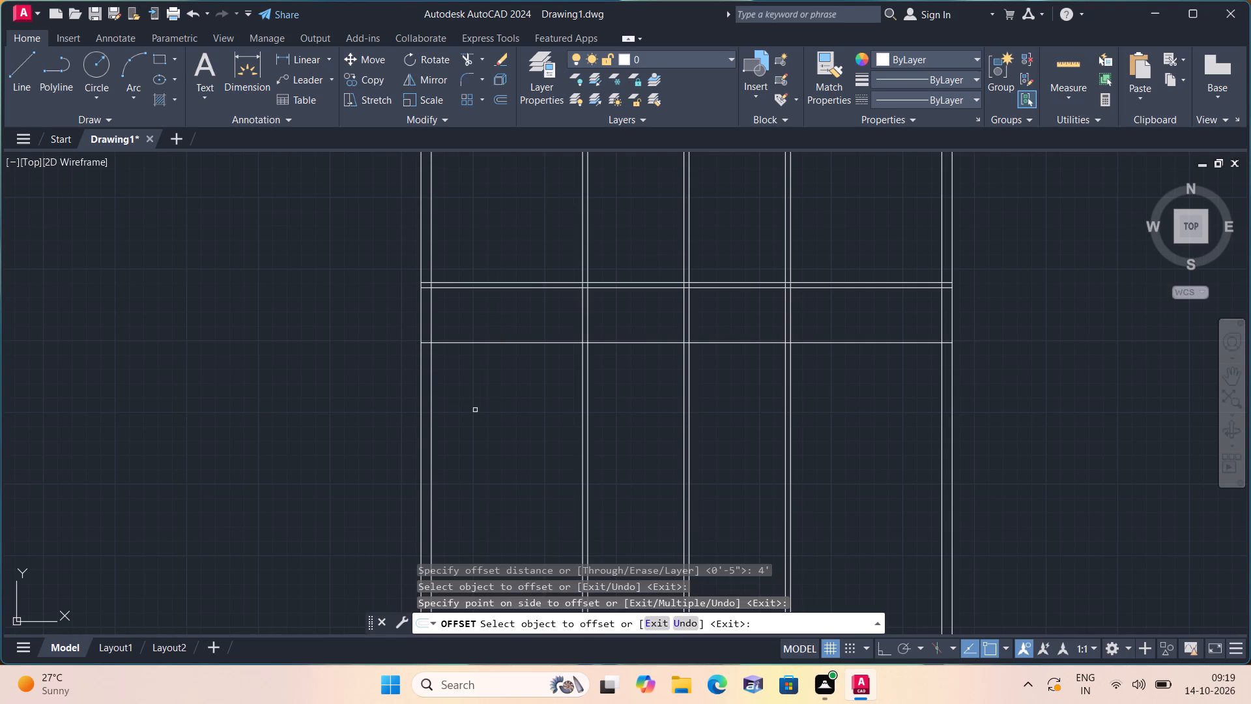
Offset the fifth row's bottom boundary line 4.5" downward to form the fifth horizontal partition.
key(space)
text(4.5")
key(space)
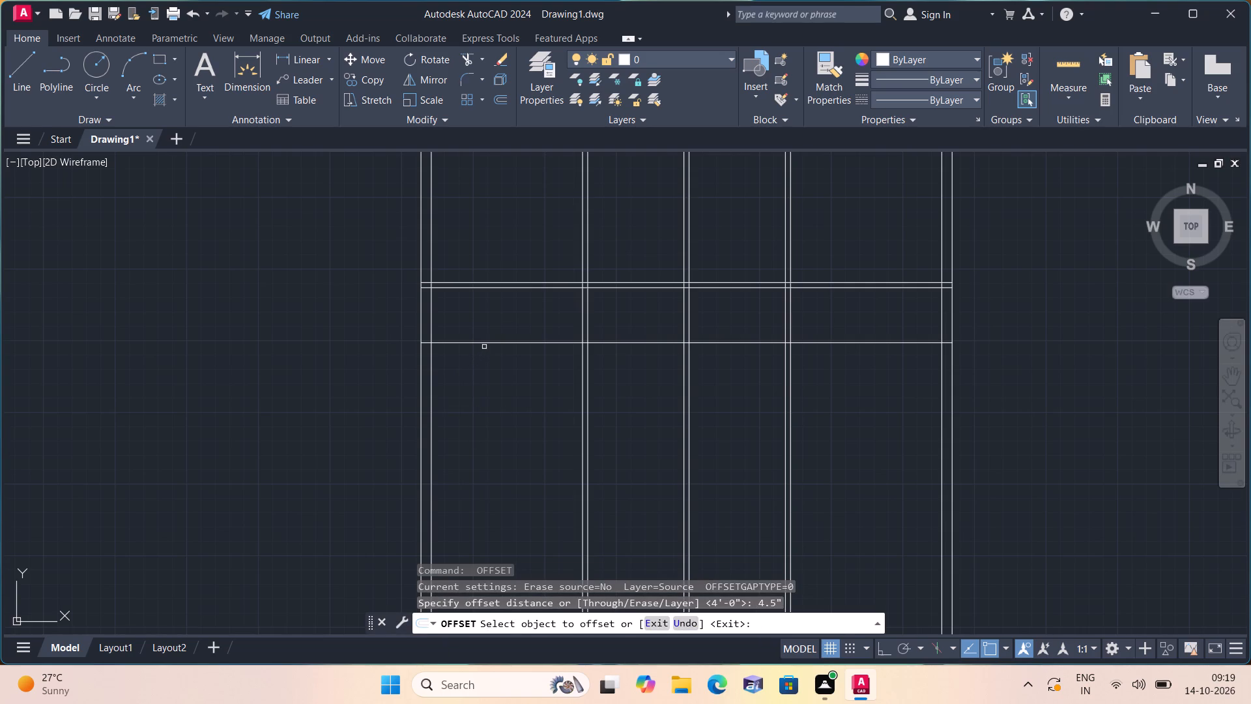
click(485, 343)
click(494, 394)
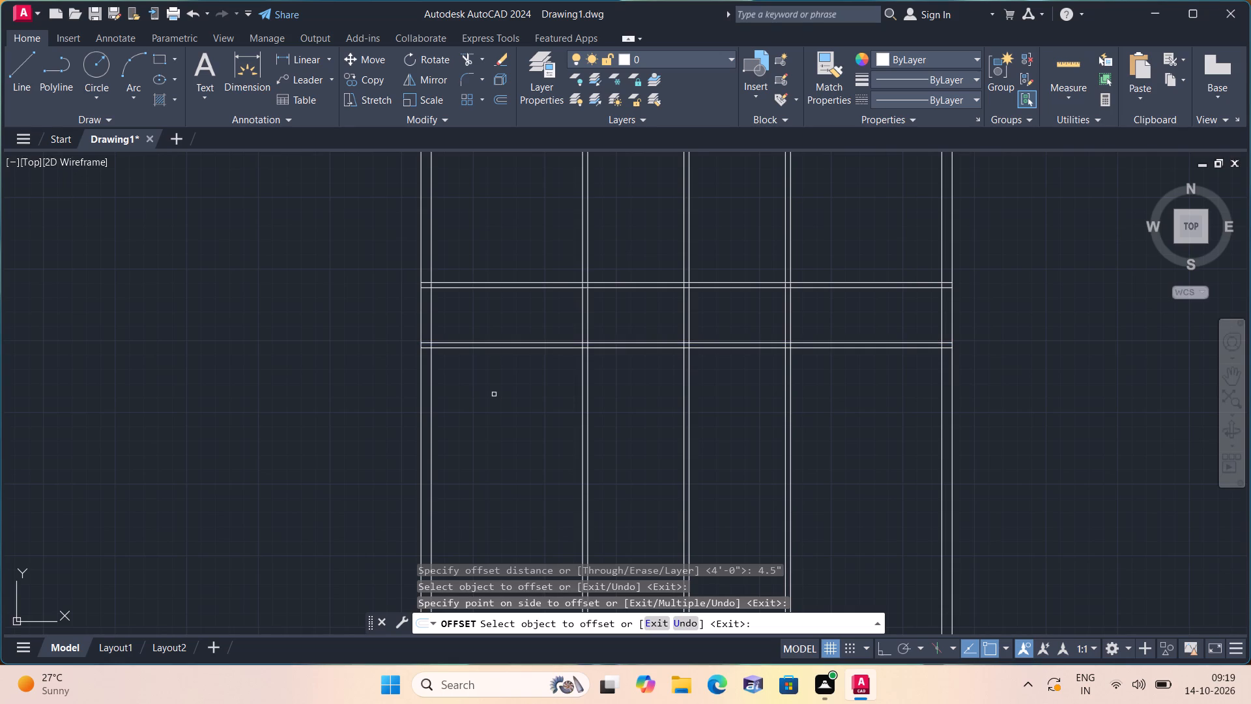
key(space)
Offset the fifth horizontal partition's lower line 11'3" downward to set the depth of the sixth row of rooms.
key(space)
text(11'3")
key(space)
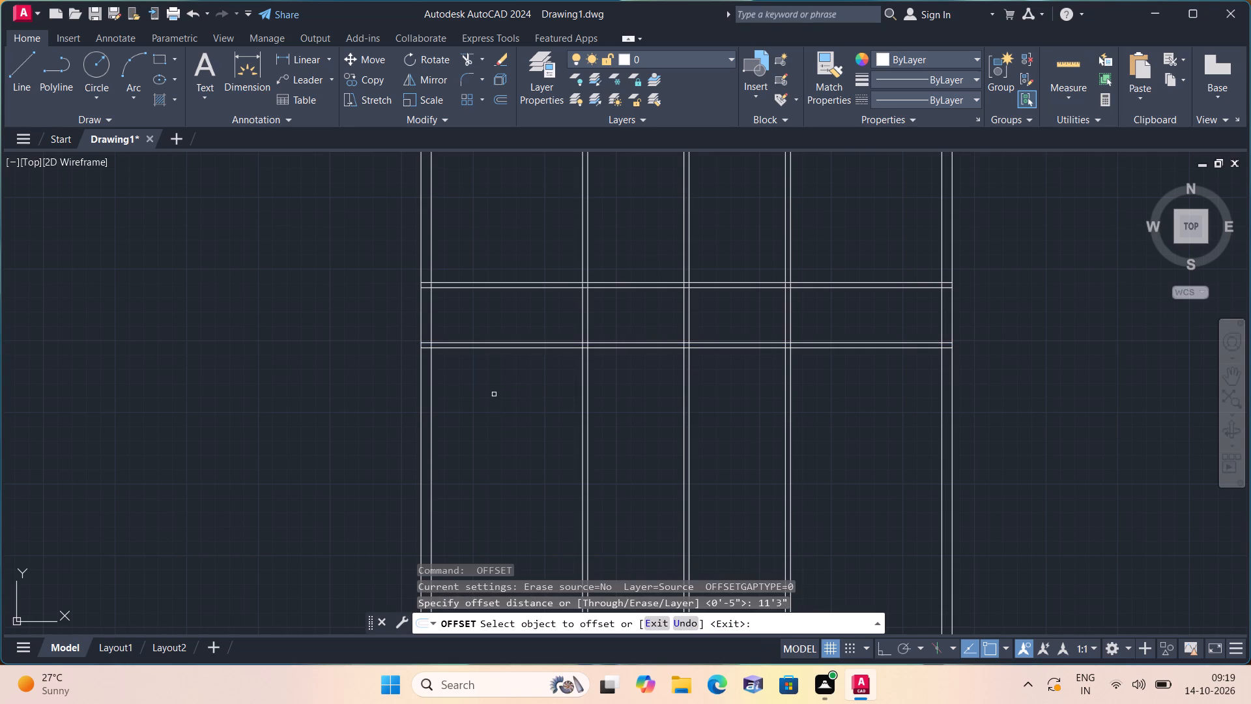
scroll(482, 364, up, 1)
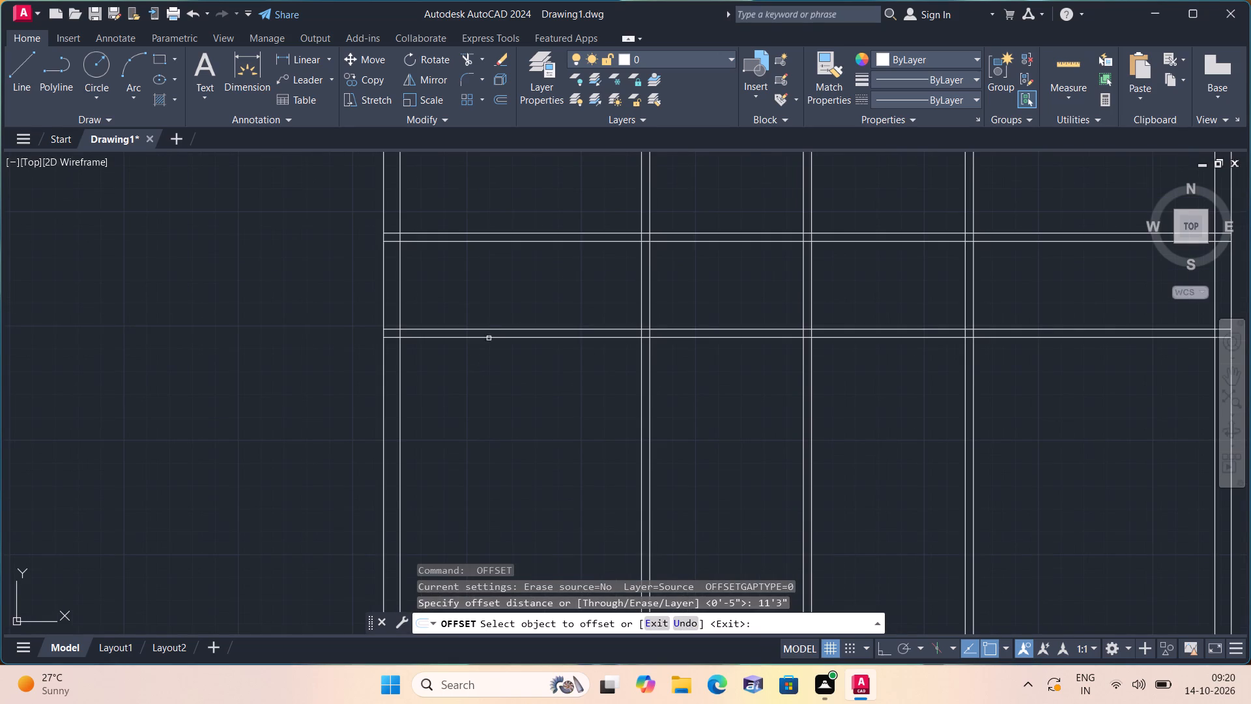
click(489, 338)
click(486, 442)
scroll(486, 442, down, 1)
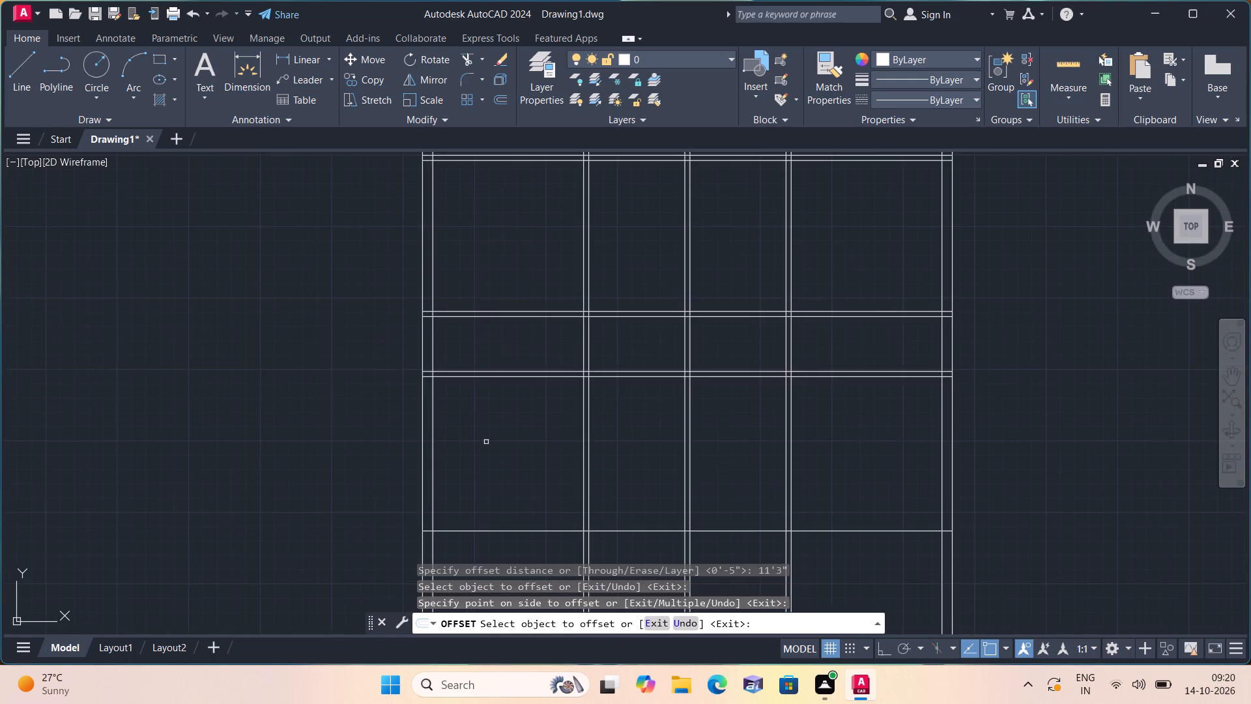
middle_drag(486, 442, 482, 318)
key(space)
Offset the sixth row's bottom boundary line 9" downward to form the plan's bottom outer wall.
key(space)
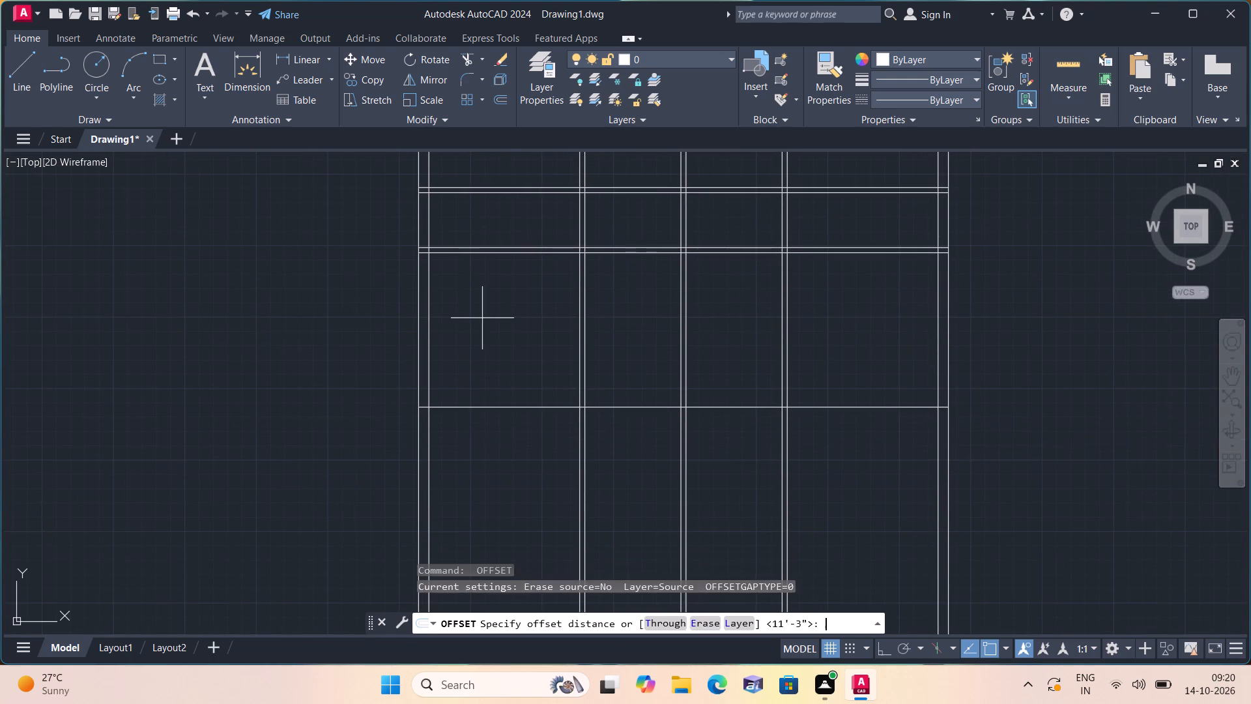
text(9")
key(space)
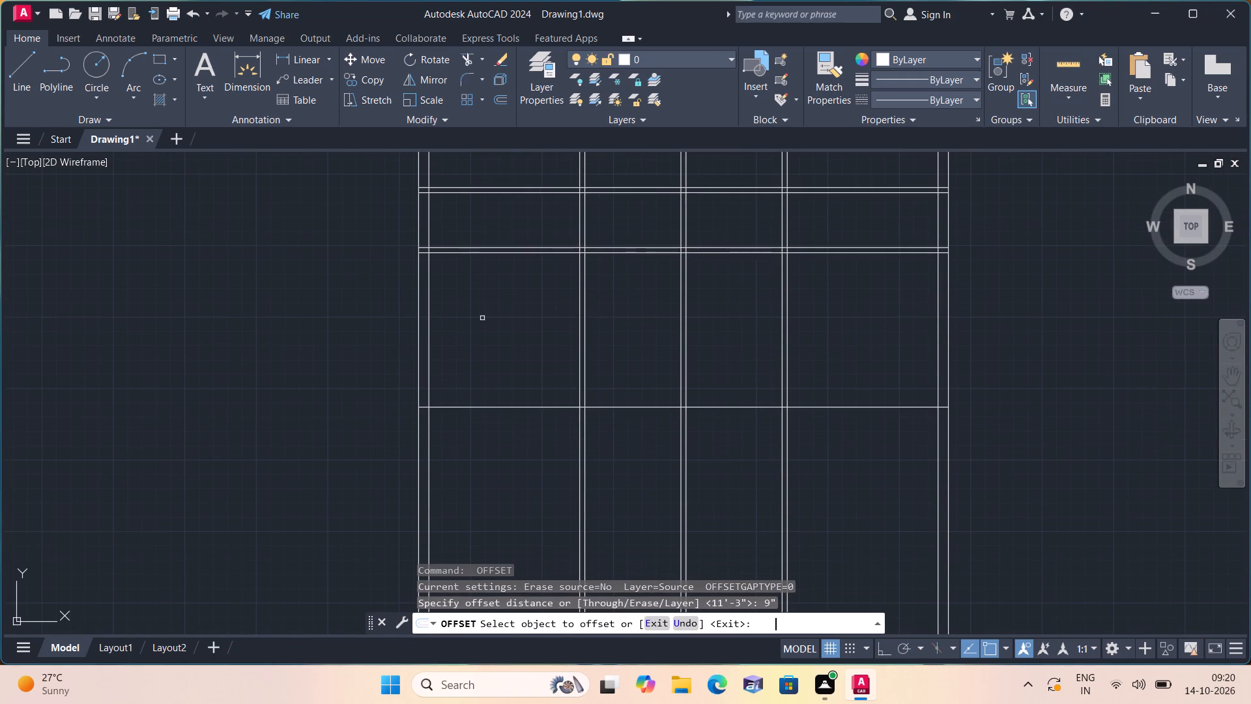
scroll(482, 318, up, 1)
click(526, 459)
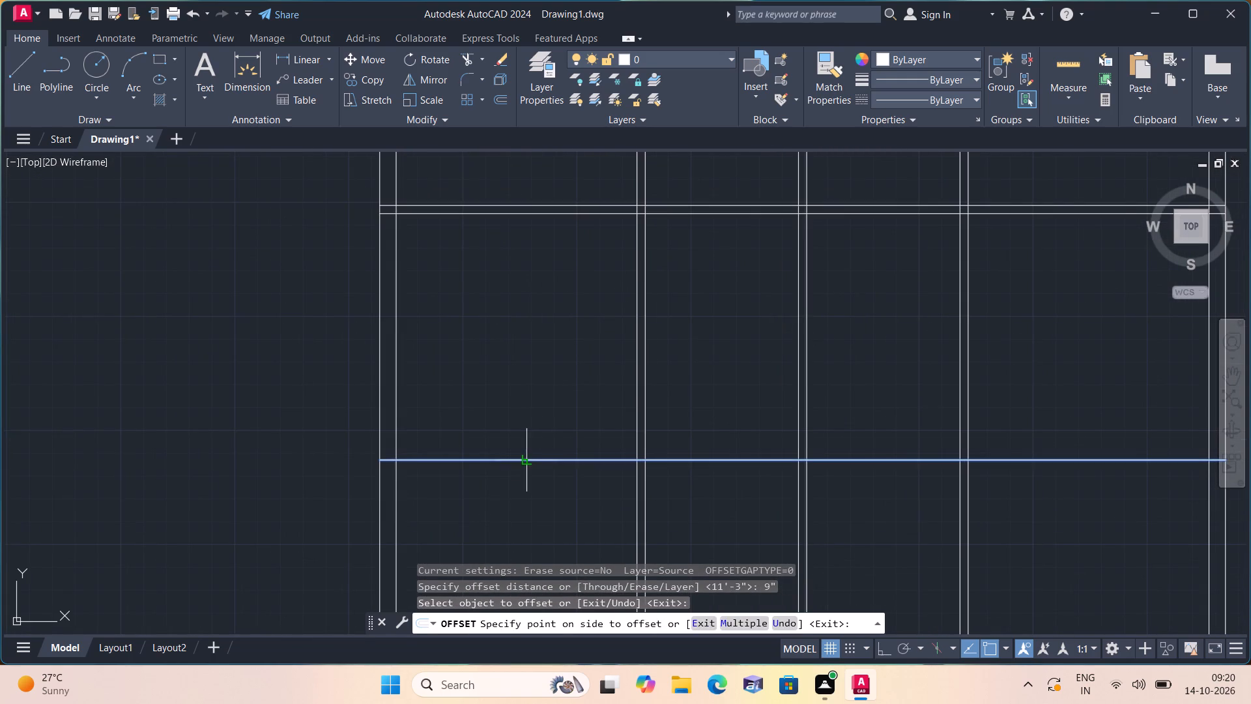
click(532, 526)
middle_drag(527, 525, 453, 280)
scroll(526, 525, down, 1)
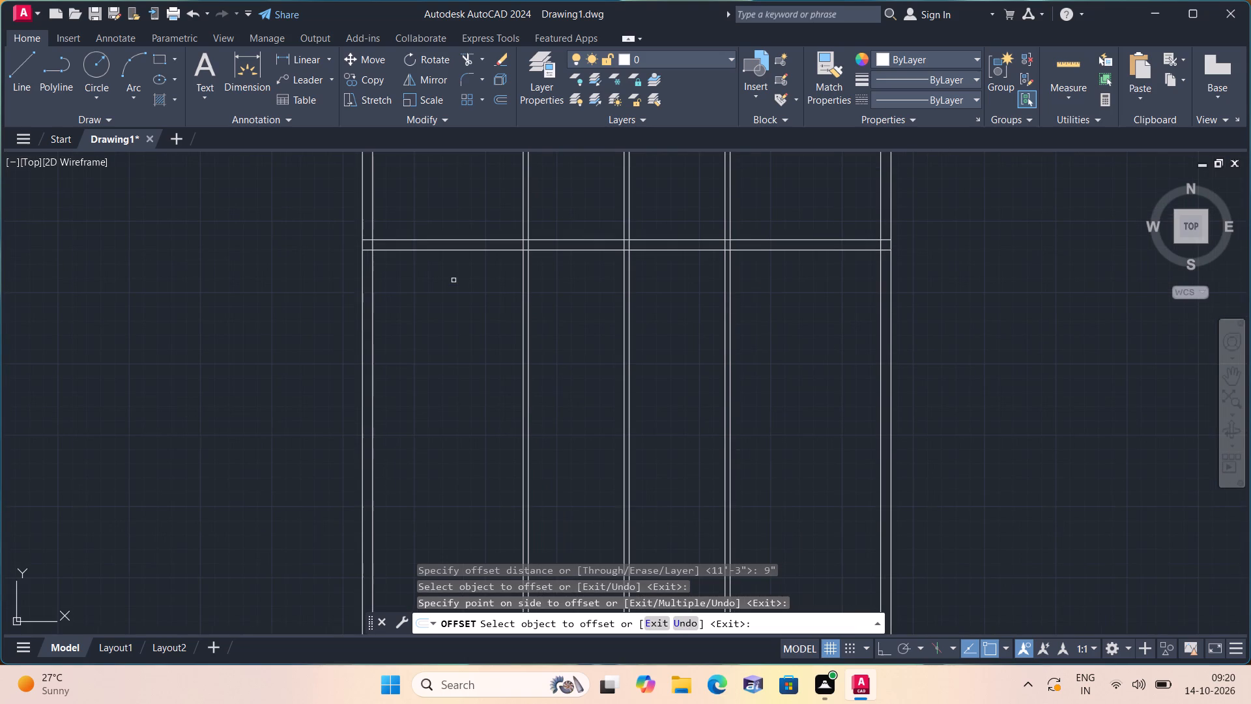
key(space)
Trim all the vertical wall lines that extend below the bottom outer wall.
text(trim)
key(space)
drag(295, 301, 910, 368)
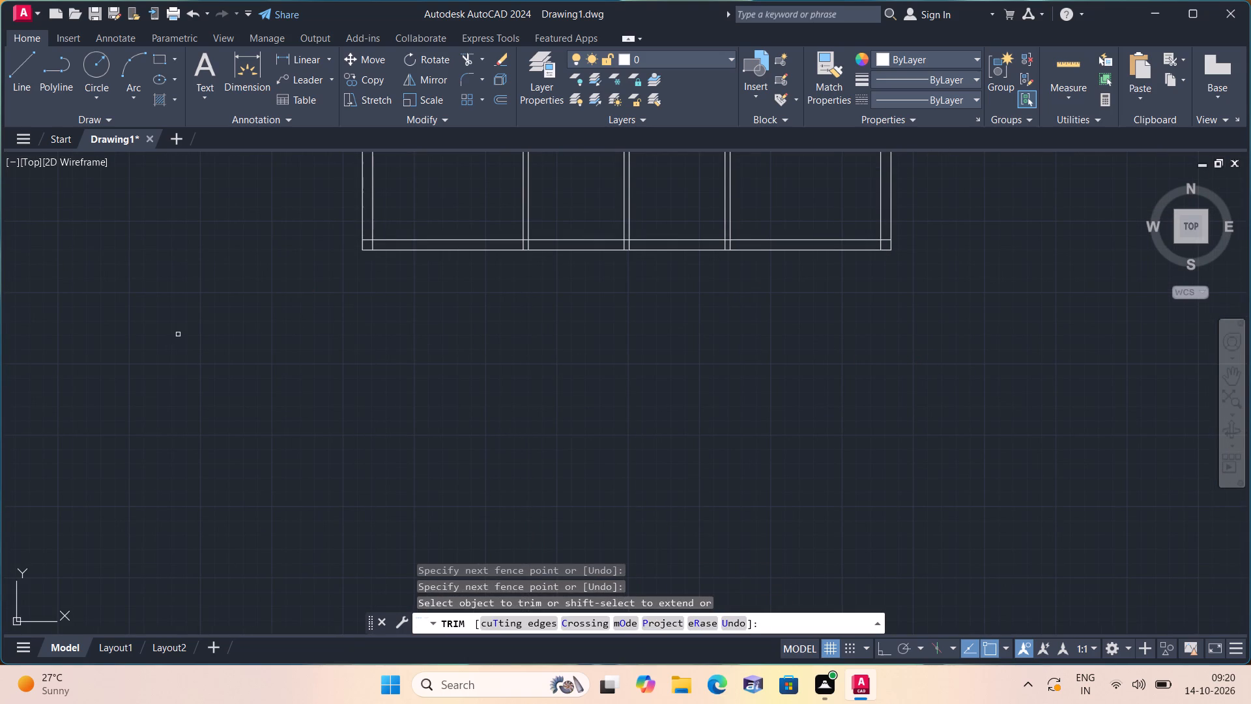
Trim the first vertical partition out of the fifth row, between the fourth and fifth horizontal partitions.
middle_drag(183, 332, 175, 418)
scroll(200, 477, down, 1)
scroll(242, 395, down, 1)
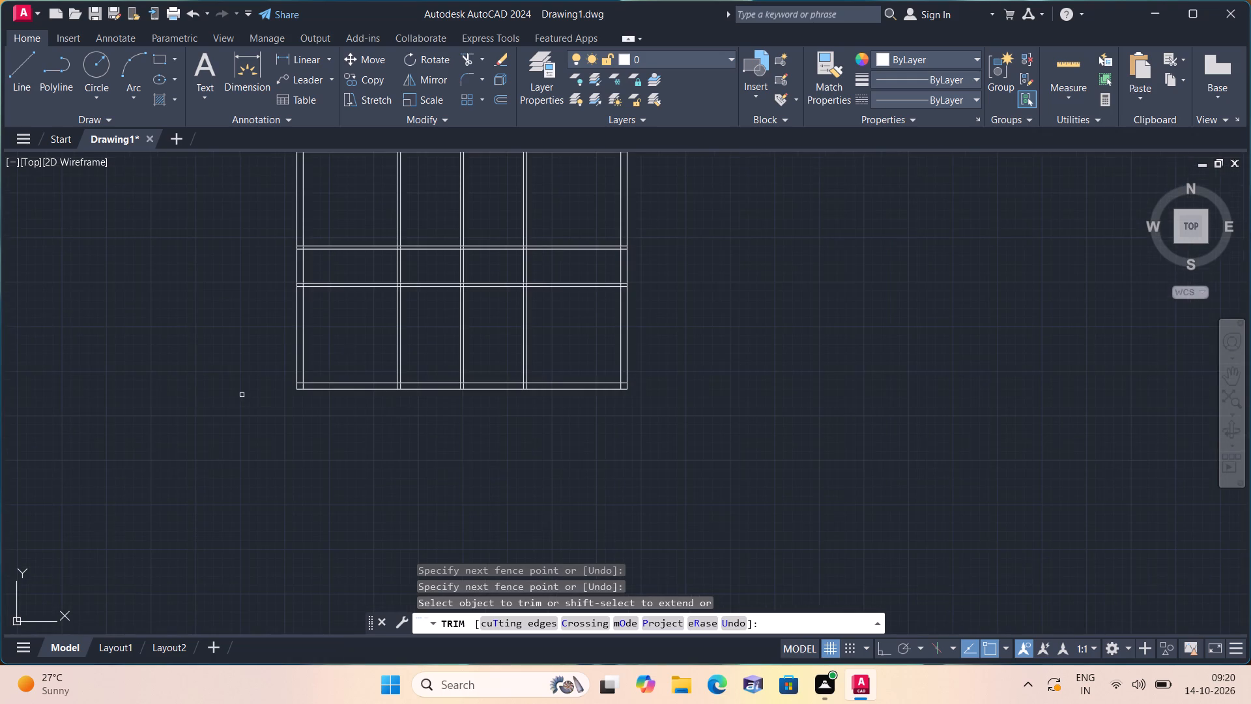
middle_drag(241, 395, 293, 501)
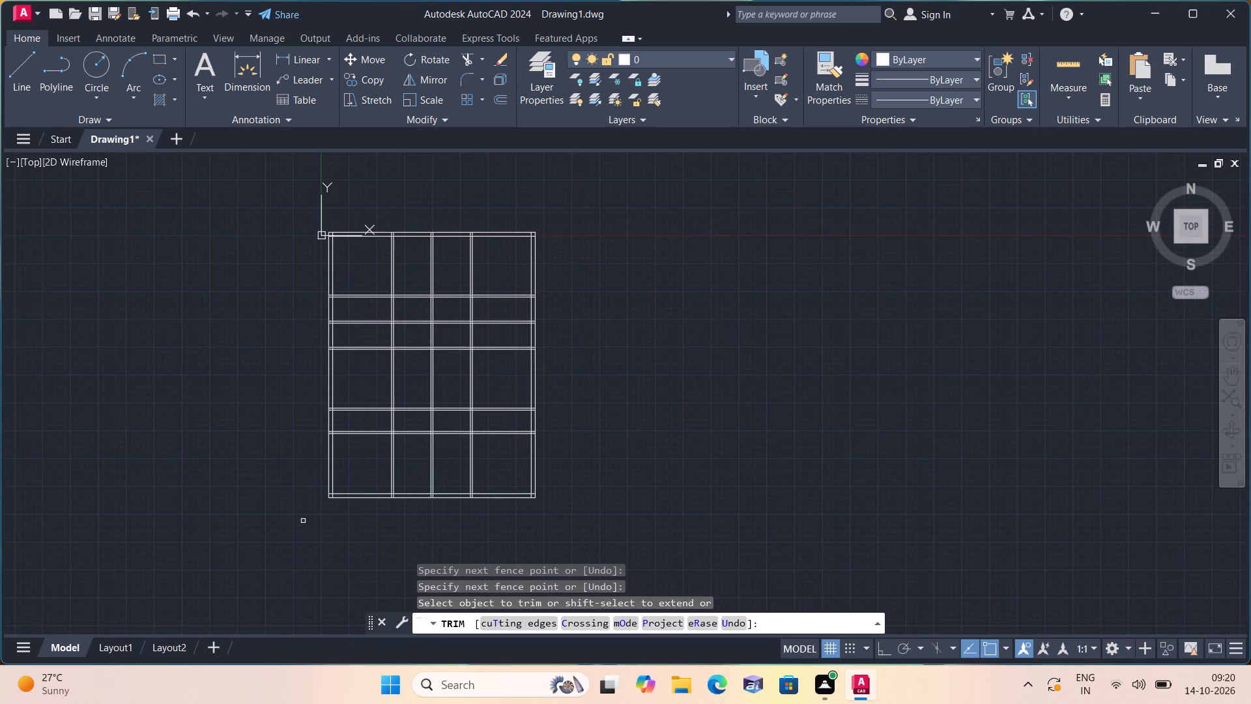
scroll(303, 521, up, 1)
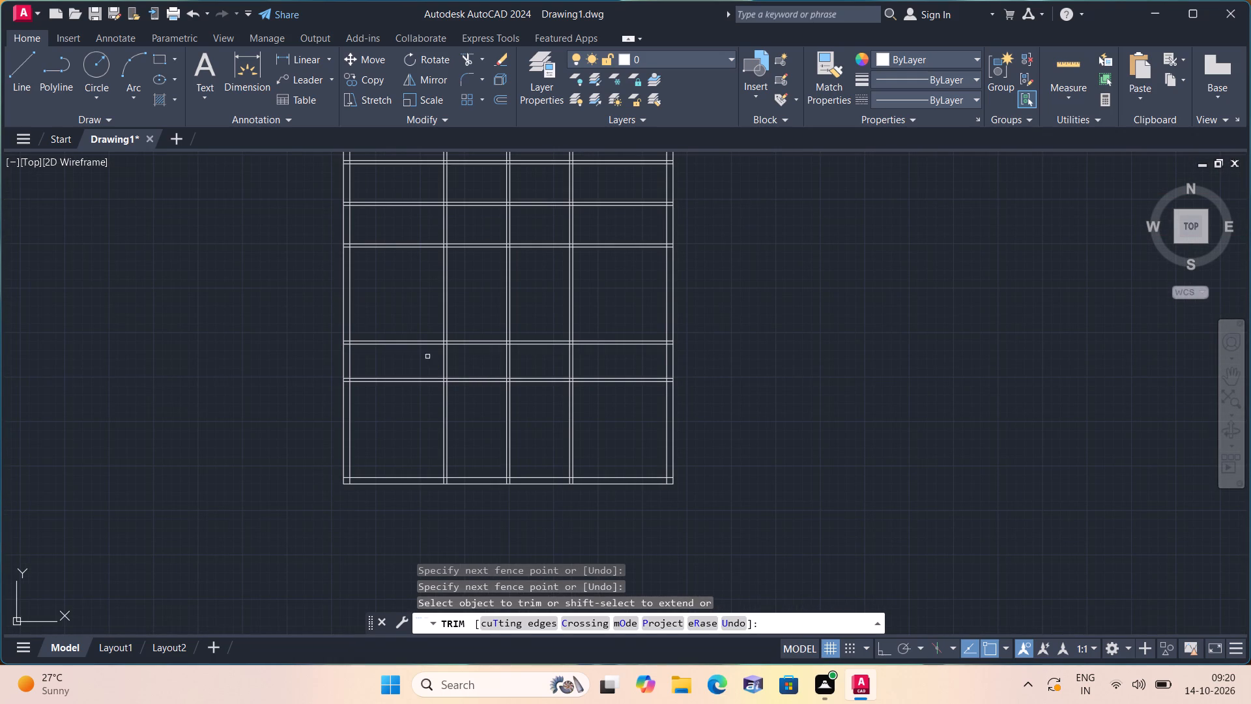
middle_drag(397, 291, 424, 339)
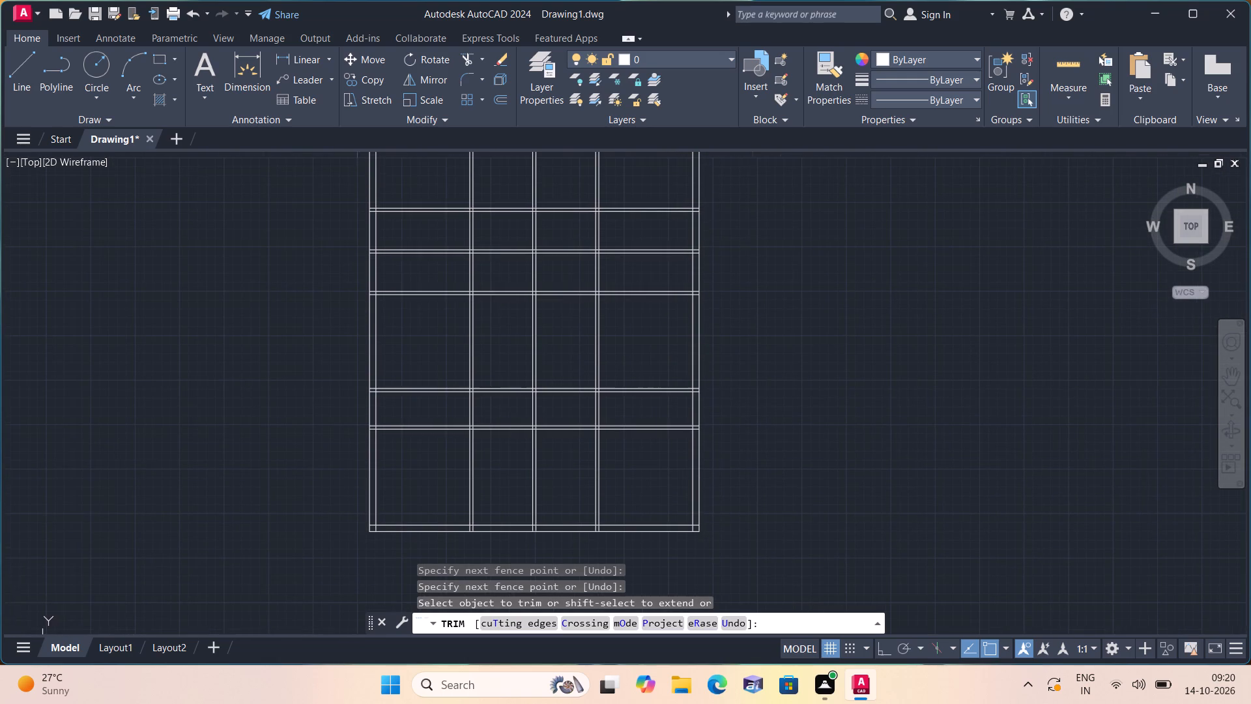
click(442, 407)
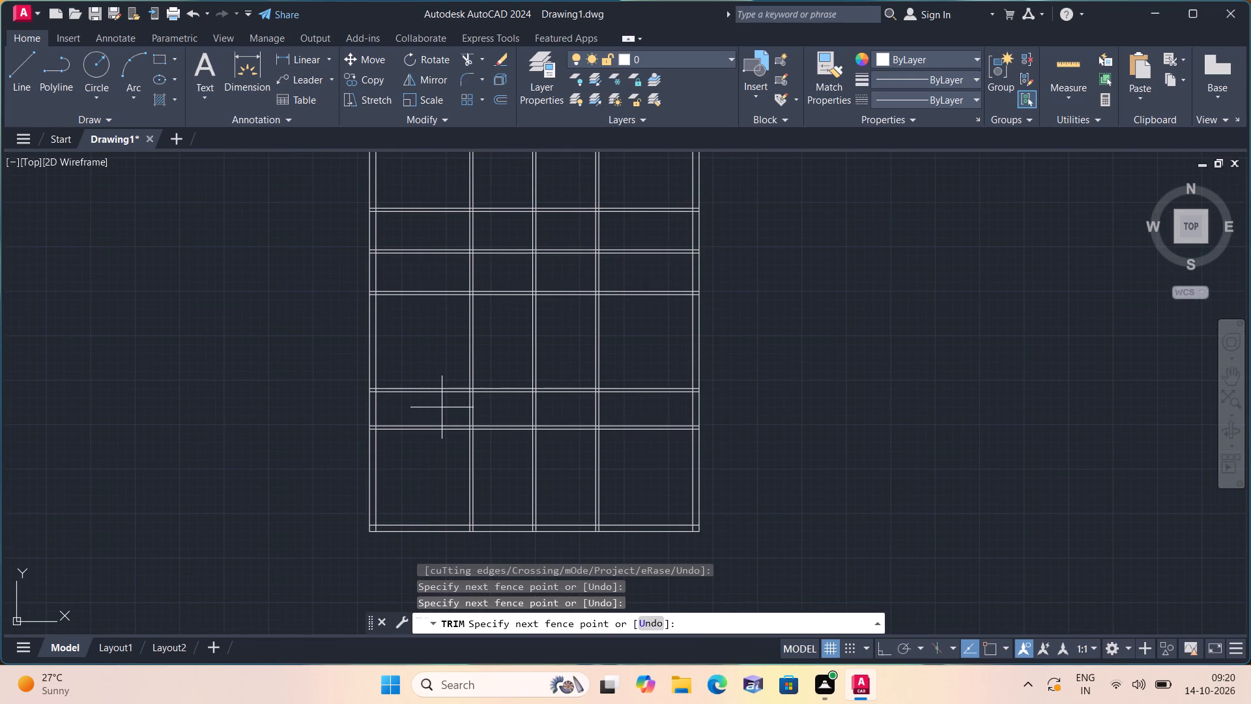
click(500, 410)
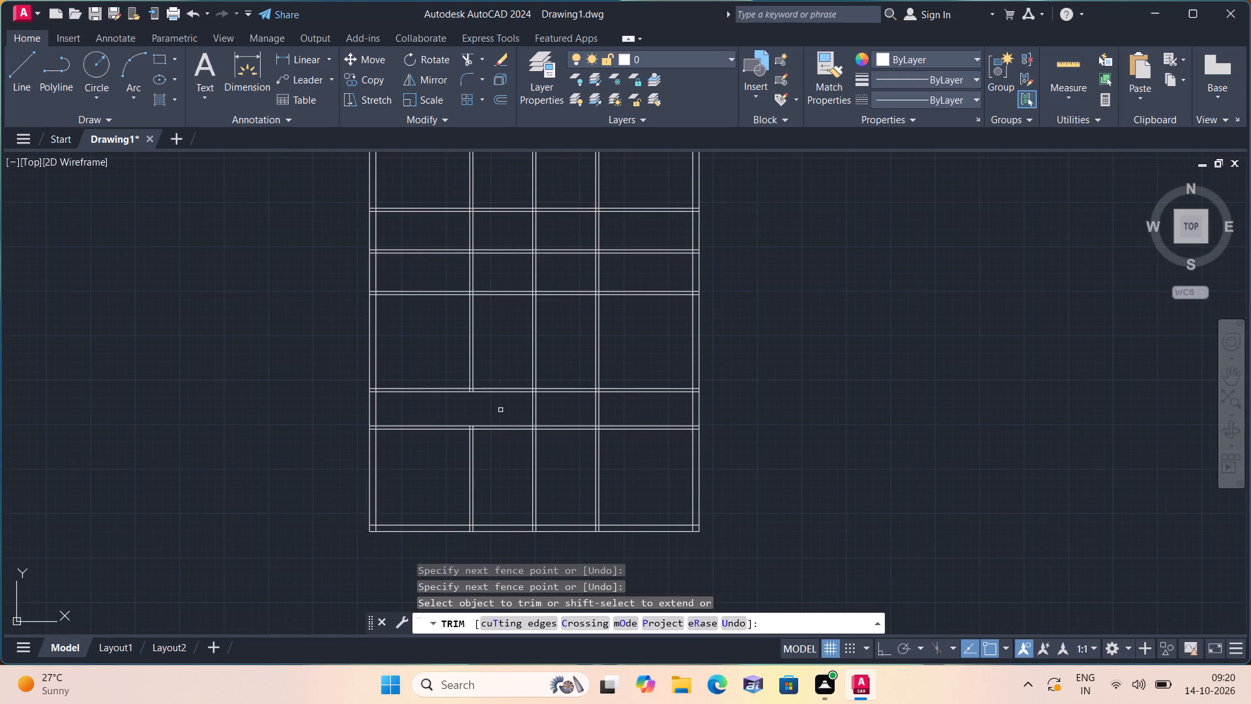
Trim the first vertical partition out of the second row, between the first and second horizontal partitions.
scroll(488, 330, down, 2)
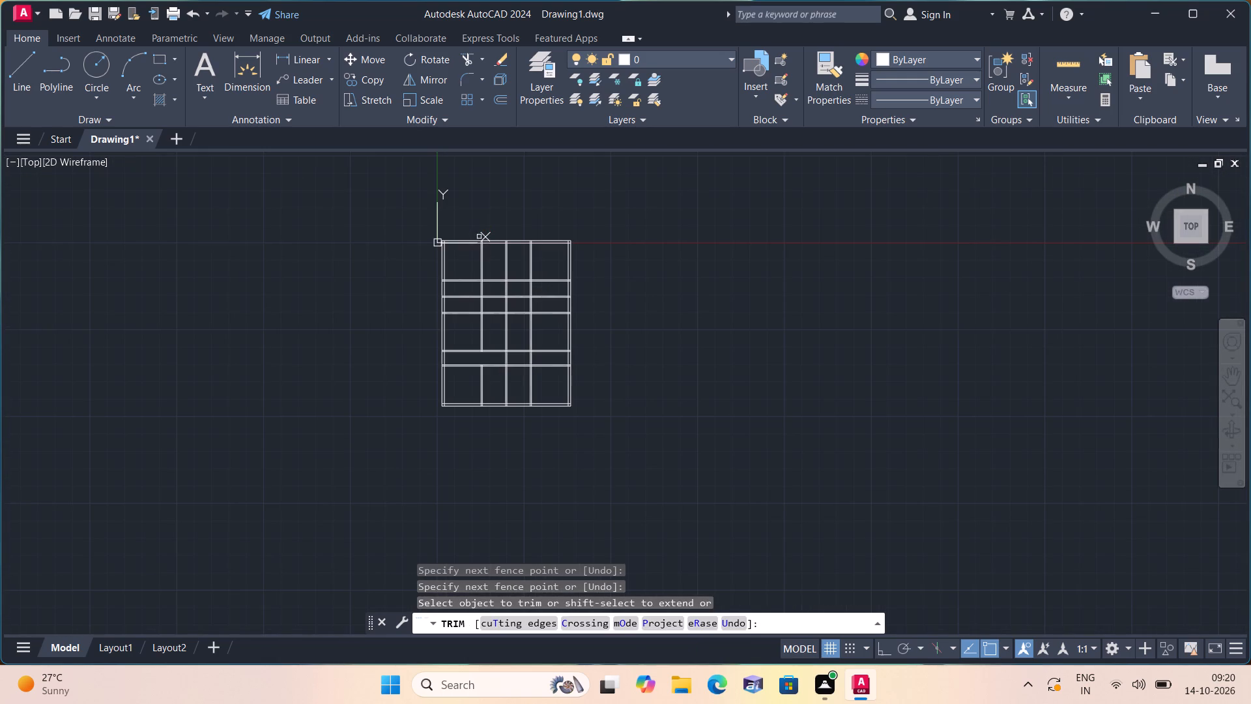
scroll(460, 264, up, 2)
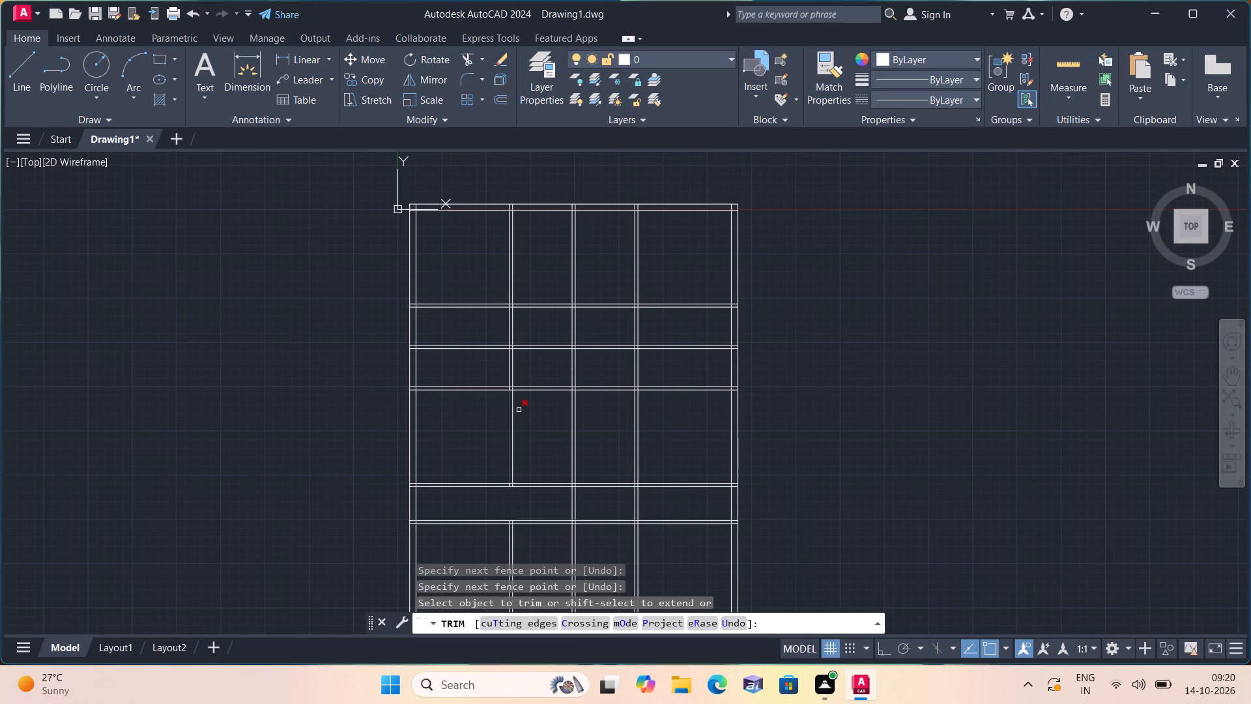
click(508, 332)
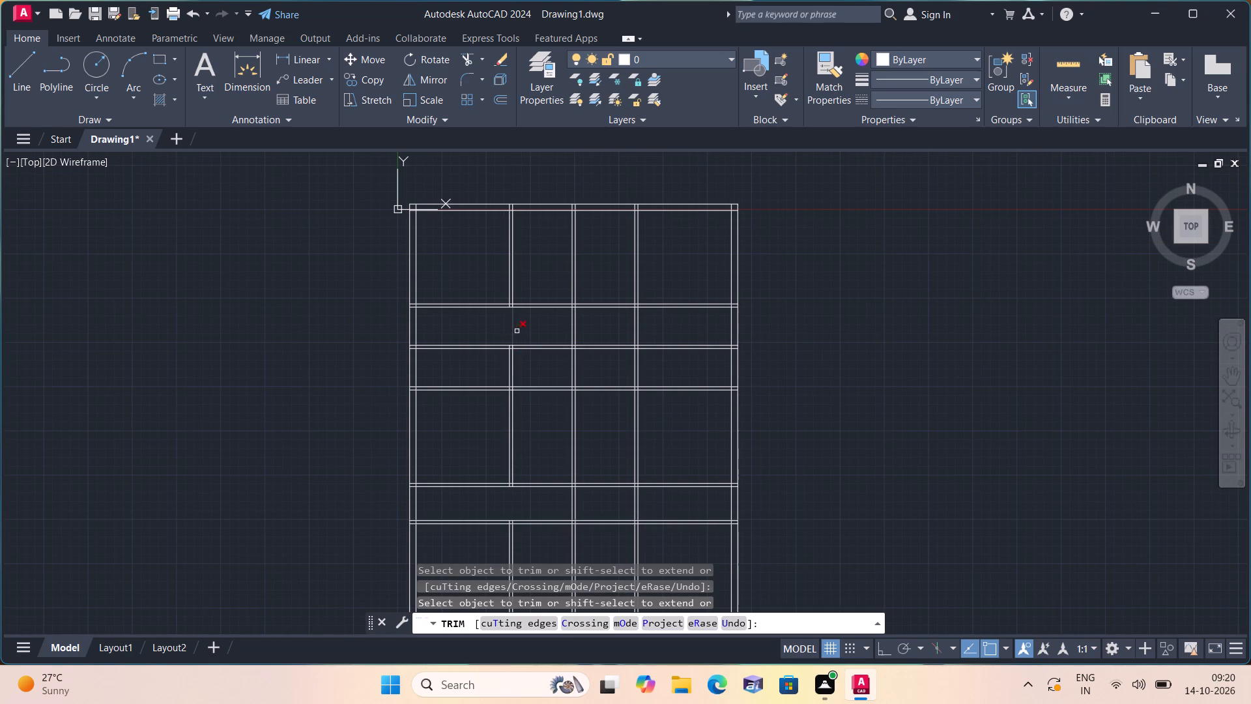
click(521, 331)
click(521, 331)
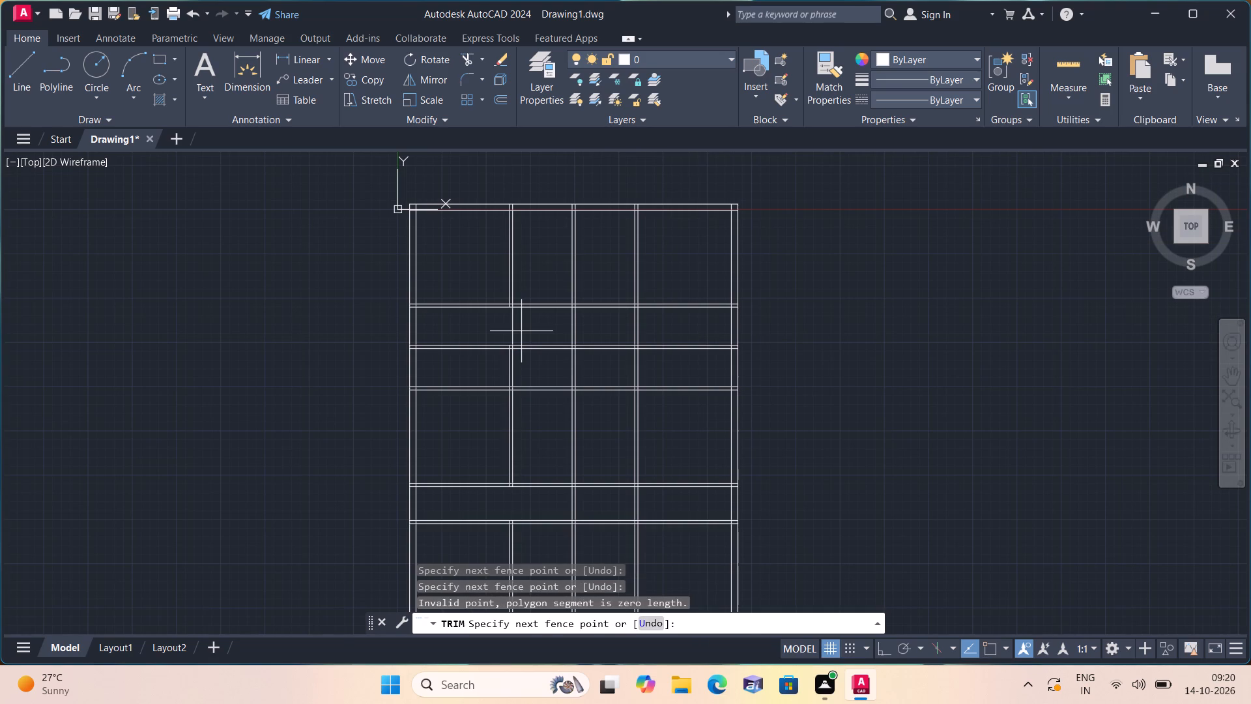
click(514, 325)
click(513, 325)
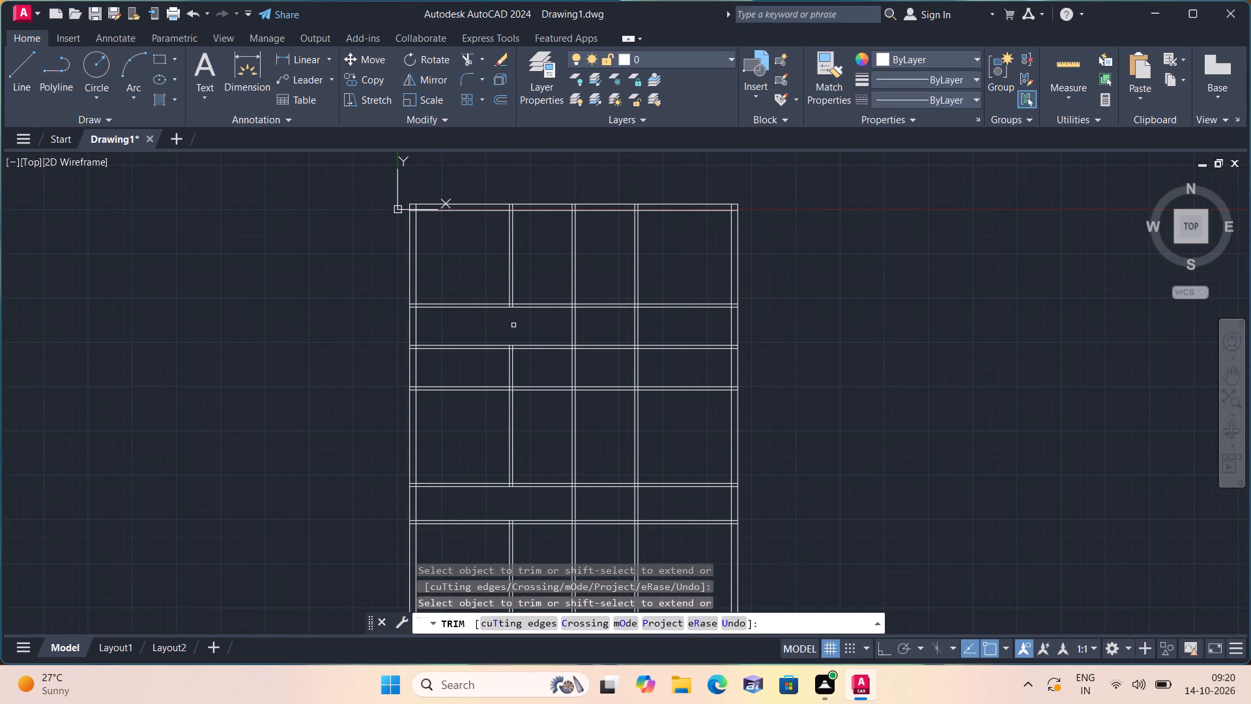
Trim the first vertical partition out of the third row, including its short leftover pieces inside the second horizontal partition.
scroll(494, 357, up, 1)
click(497, 364)
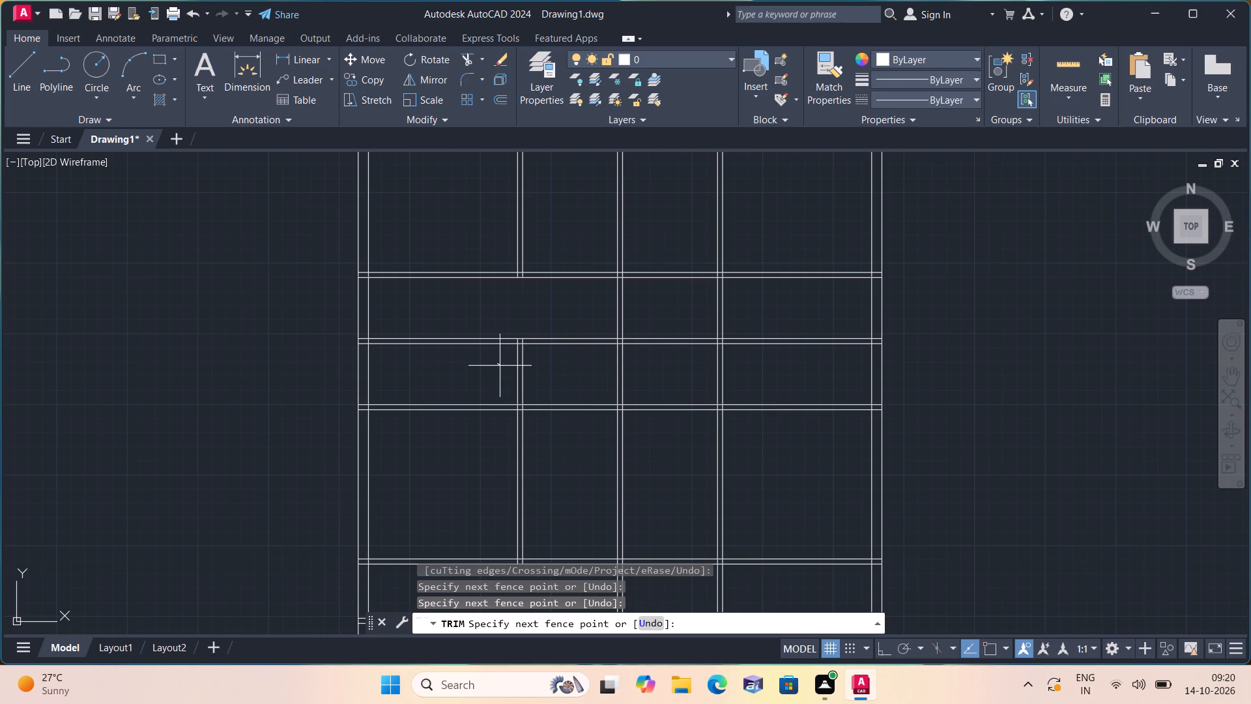
click(541, 380)
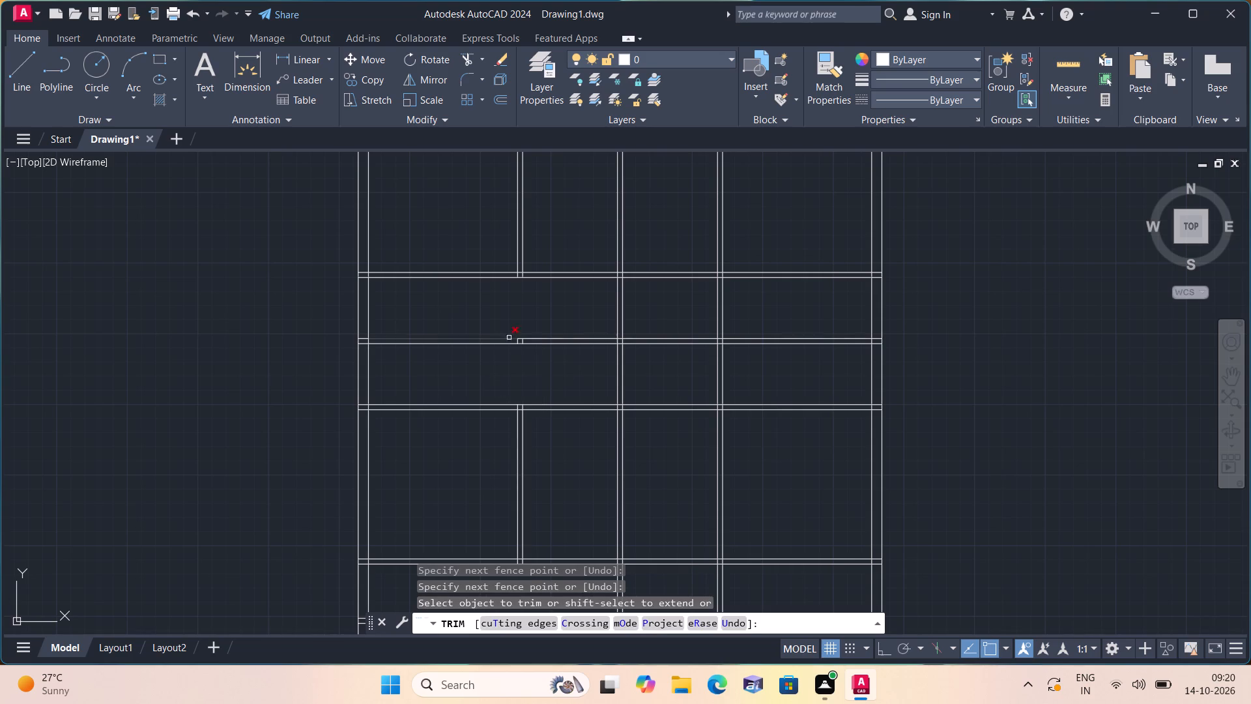
scroll(509, 330, up, 3)
click(554, 358)
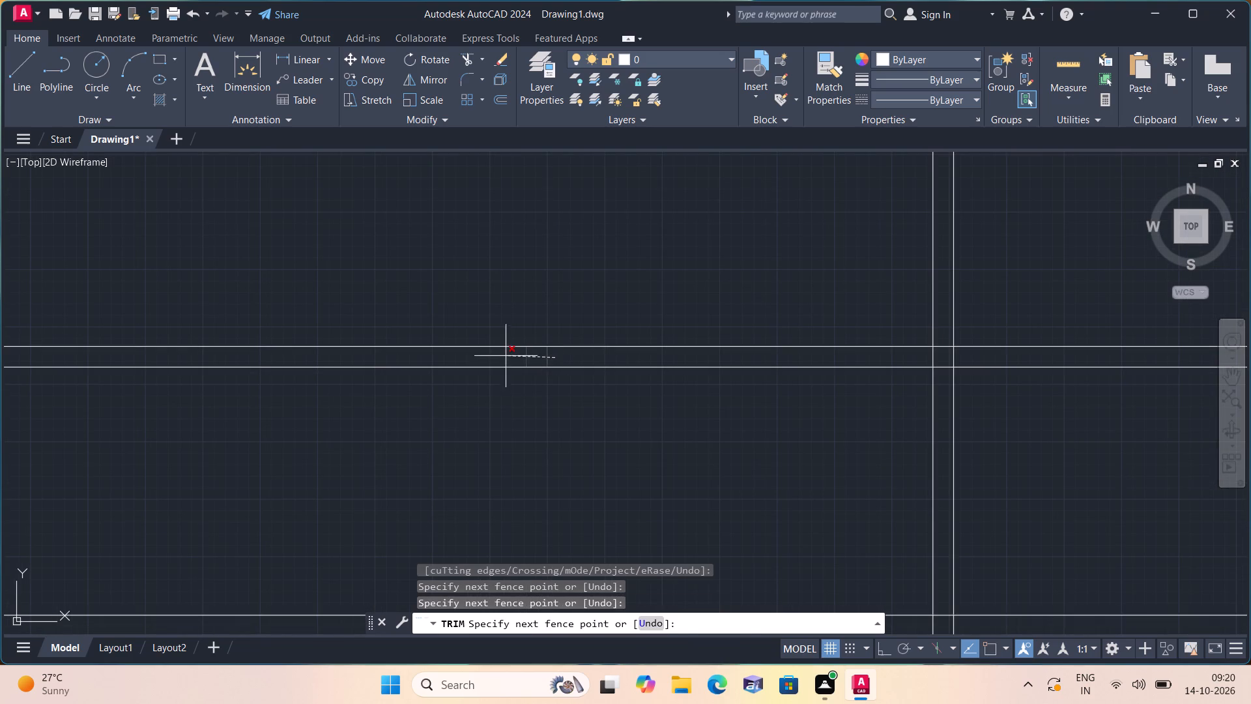
click(506, 356)
Trim the third, fourth and fifth horizontal partitions between the first and second vertical partitions to open up the second column.
scroll(500, 351, down, 3)
middle_drag(510, 404, 505, 332)
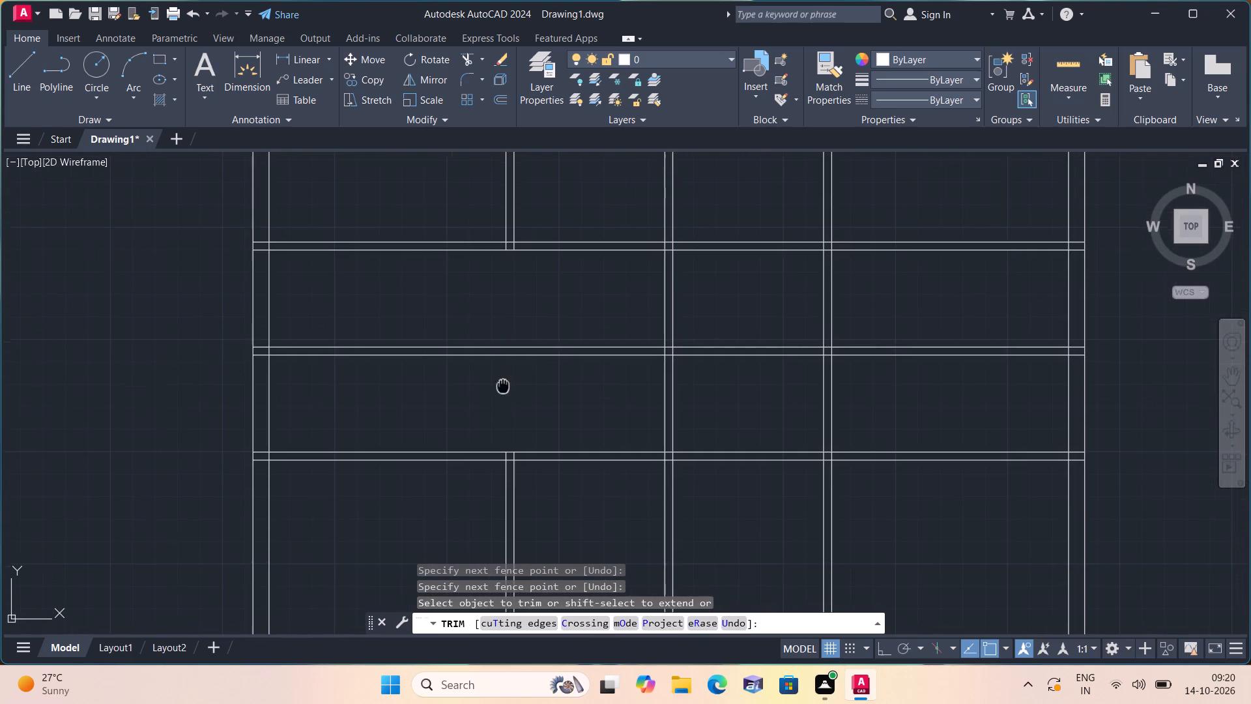
middle_drag(505, 332, 506, 321)
scroll(506, 319, down, 1)
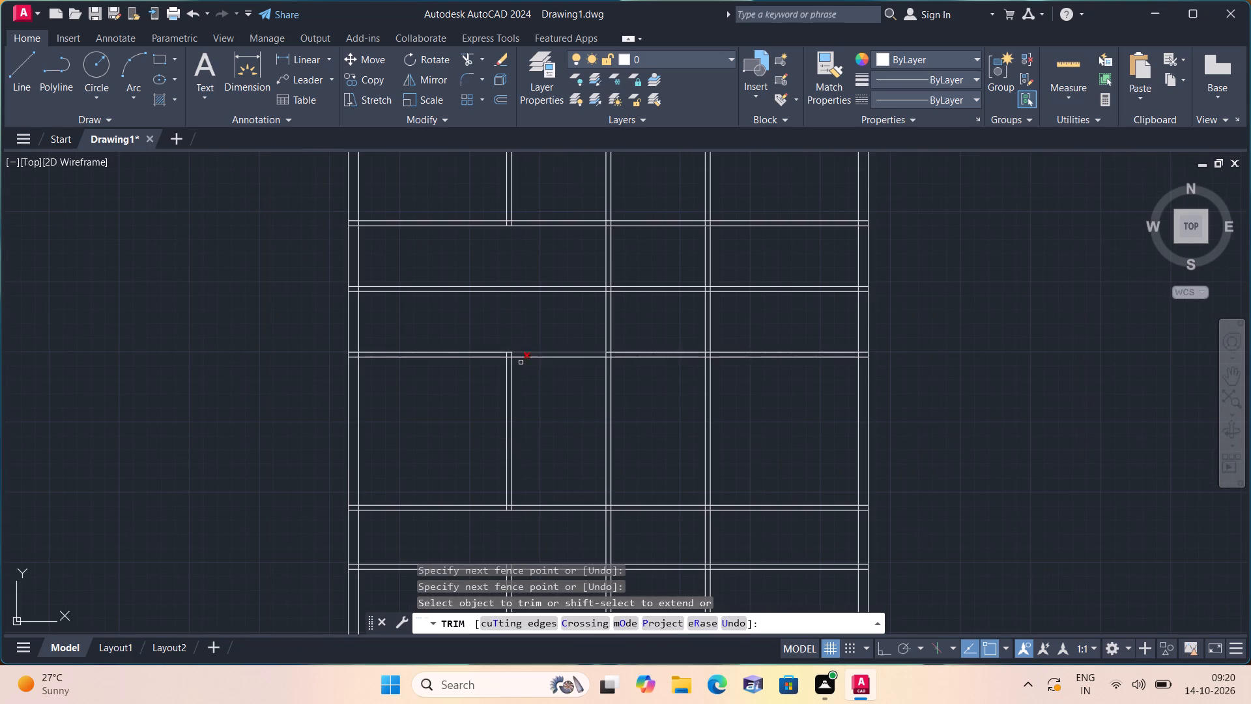
middle_drag(533, 412, 521, 353)
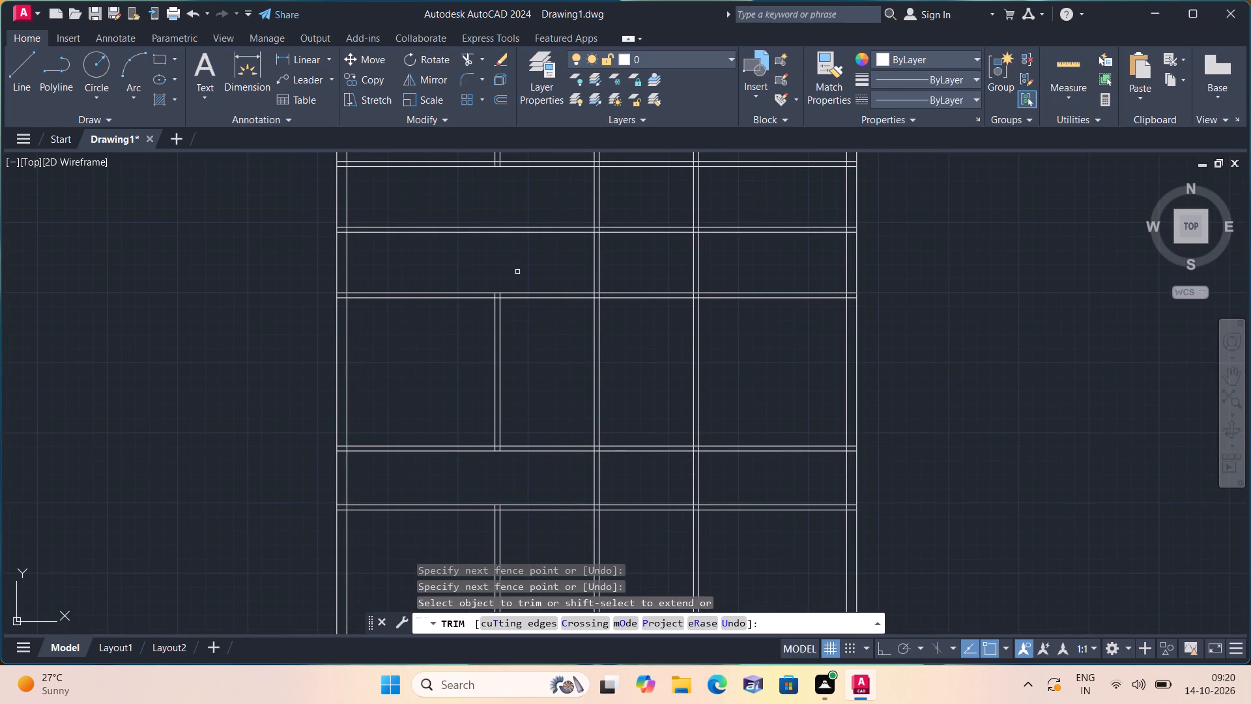
drag(523, 272, 521, 367)
middle_drag(526, 374, 511, 299)
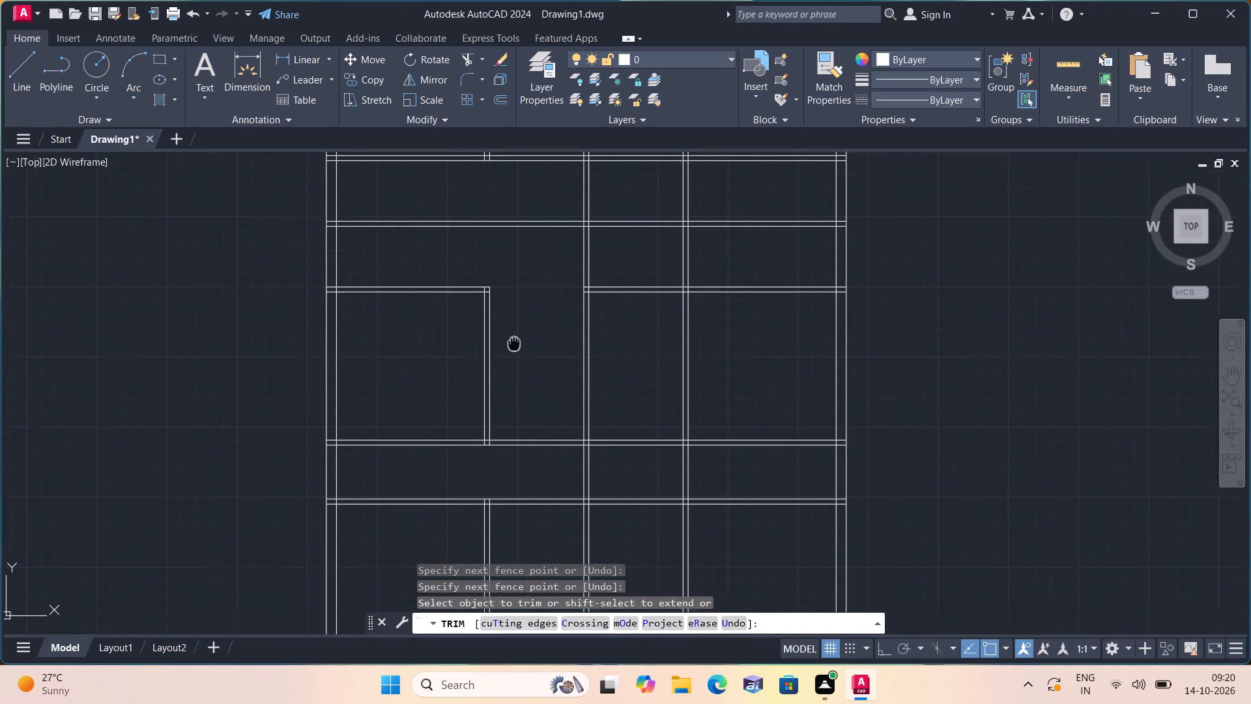
middle_drag(511, 299, 511, 285)
drag(514, 335, 522, 383)
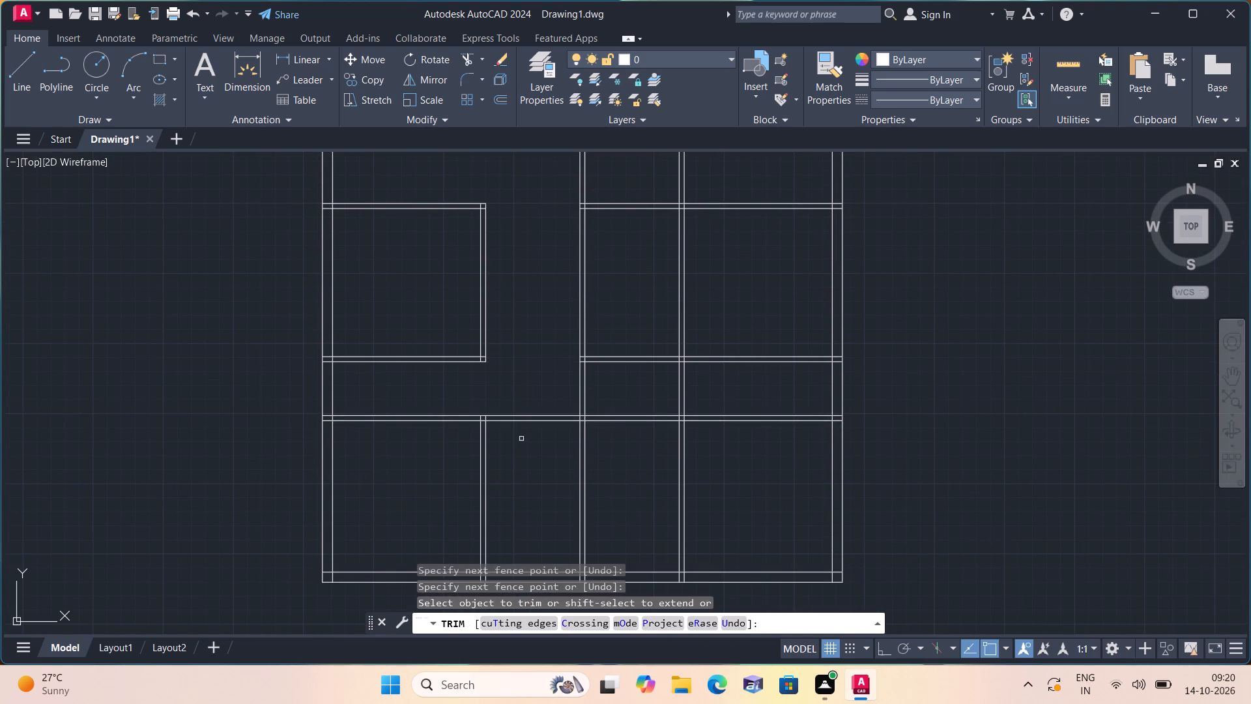
drag(523, 450, 526, 363)
scroll(526, 363, down, 1)
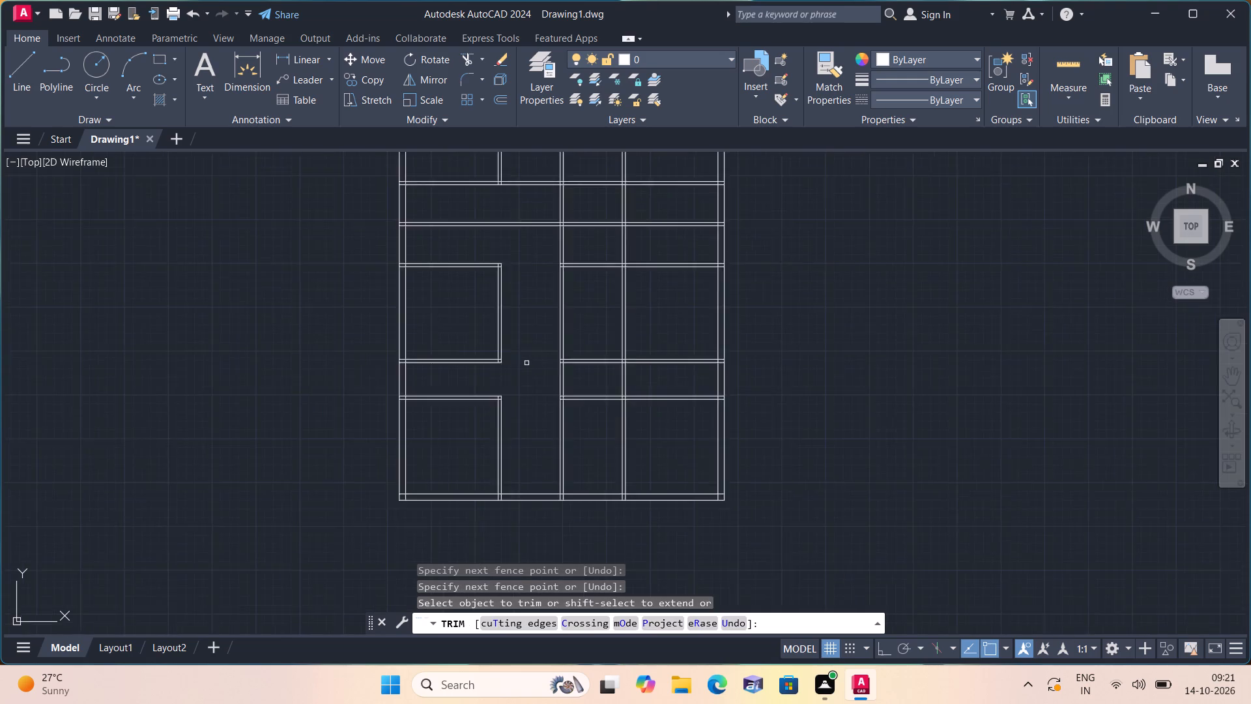
Trim the third vertical partition out of the second row, between the first and second horizontal partitions.
scroll(526, 363, down, 1)
middle_drag(516, 356, 472, 355)
scroll(475, 355, down, 1)
middle_click(470, 355)
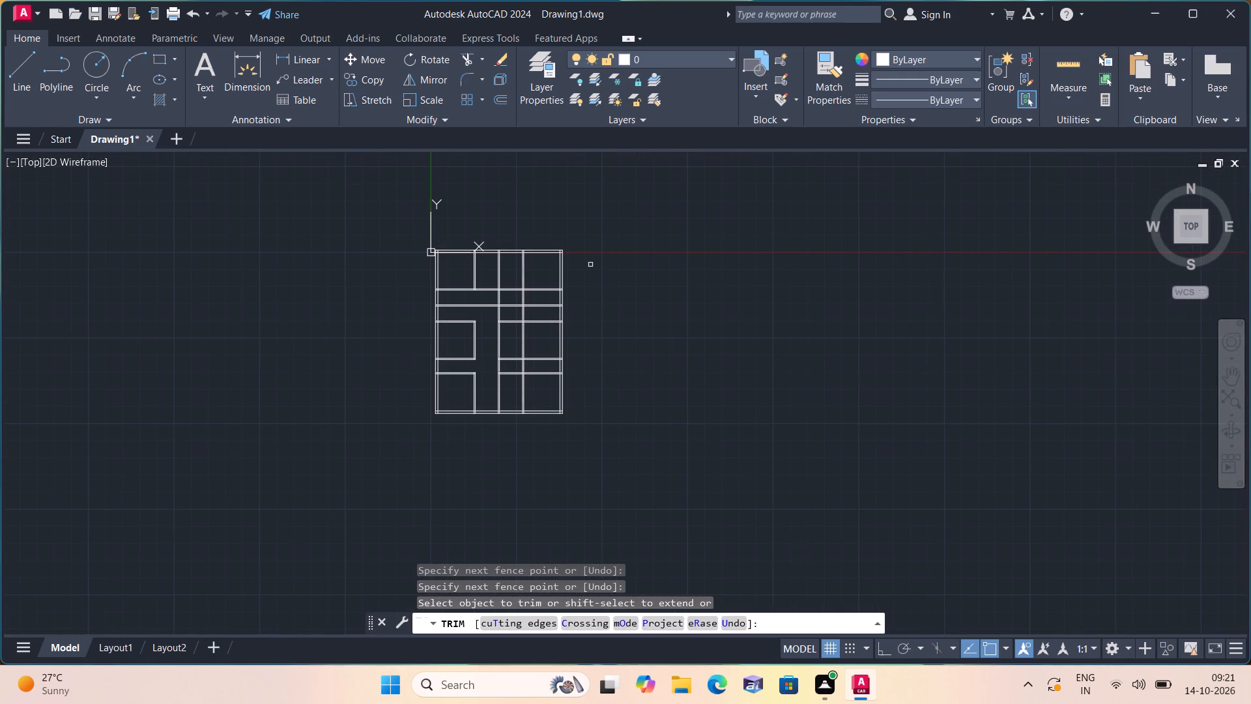
scroll(500, 259, up, 1)
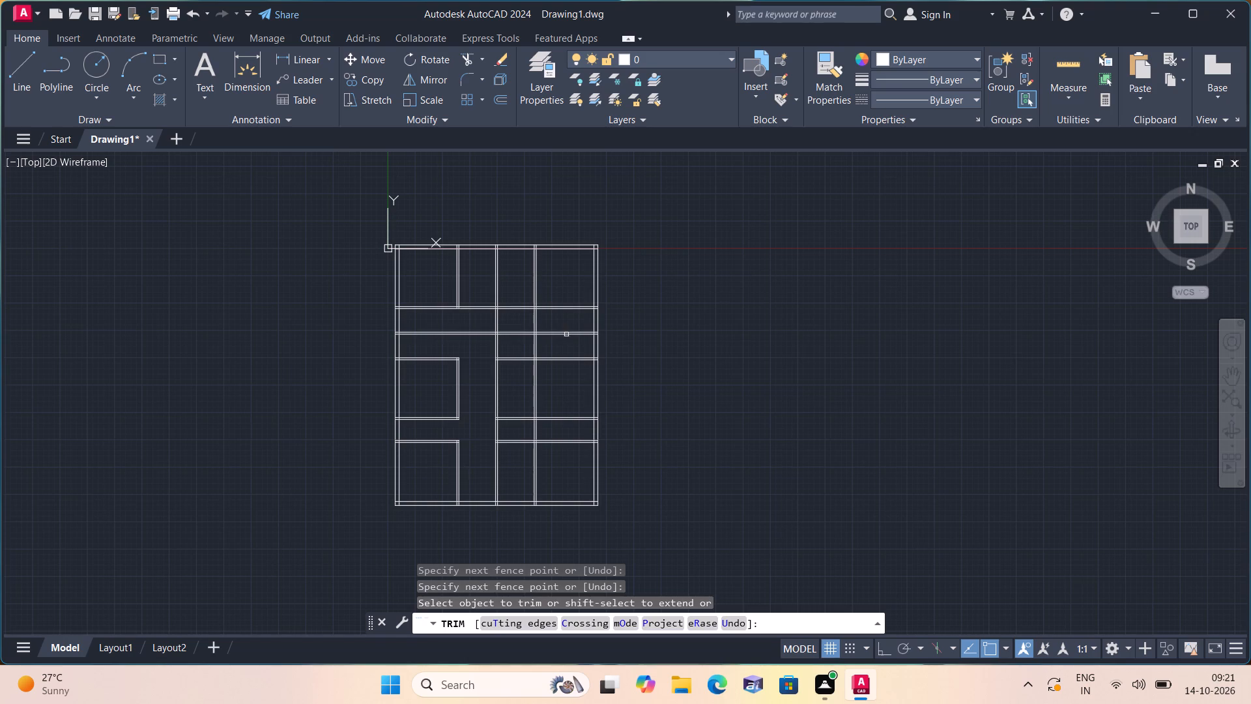
click(547, 323)
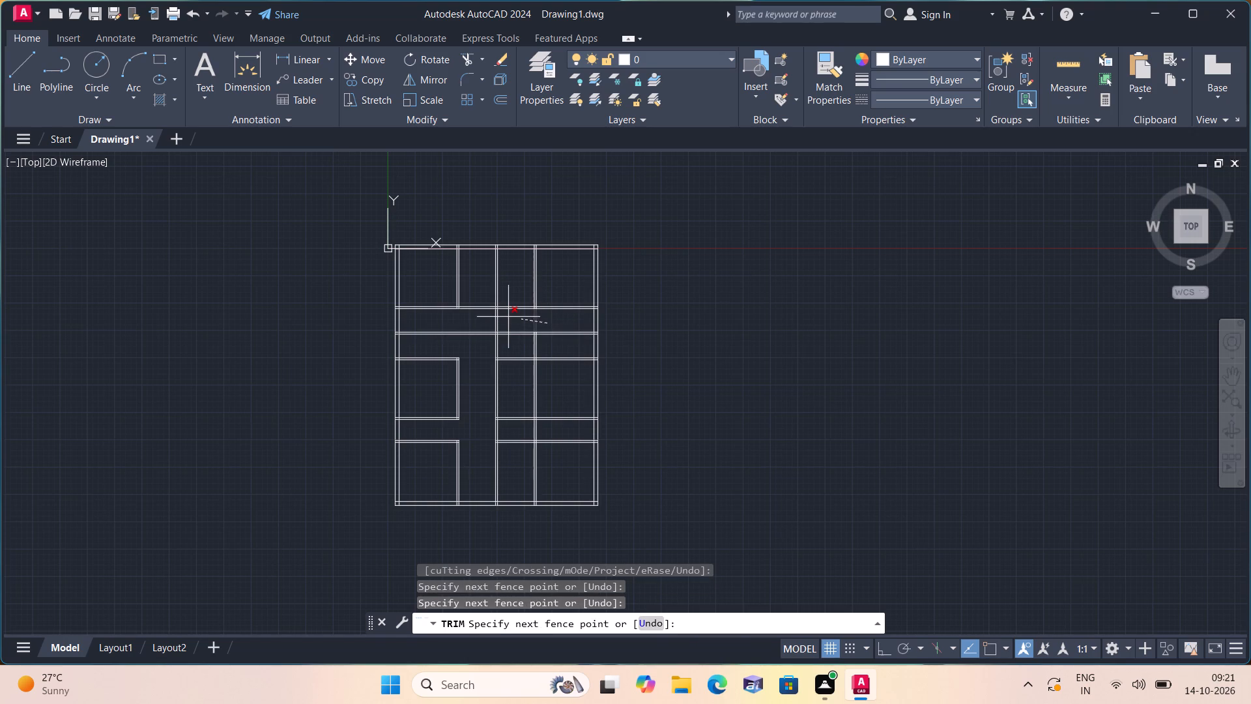
click(508, 323)
Trim the second and third horizontal partitions between the second and third vertical partitions, and the third vertical partition out of the third row.
drag(509, 324, 510, 370)
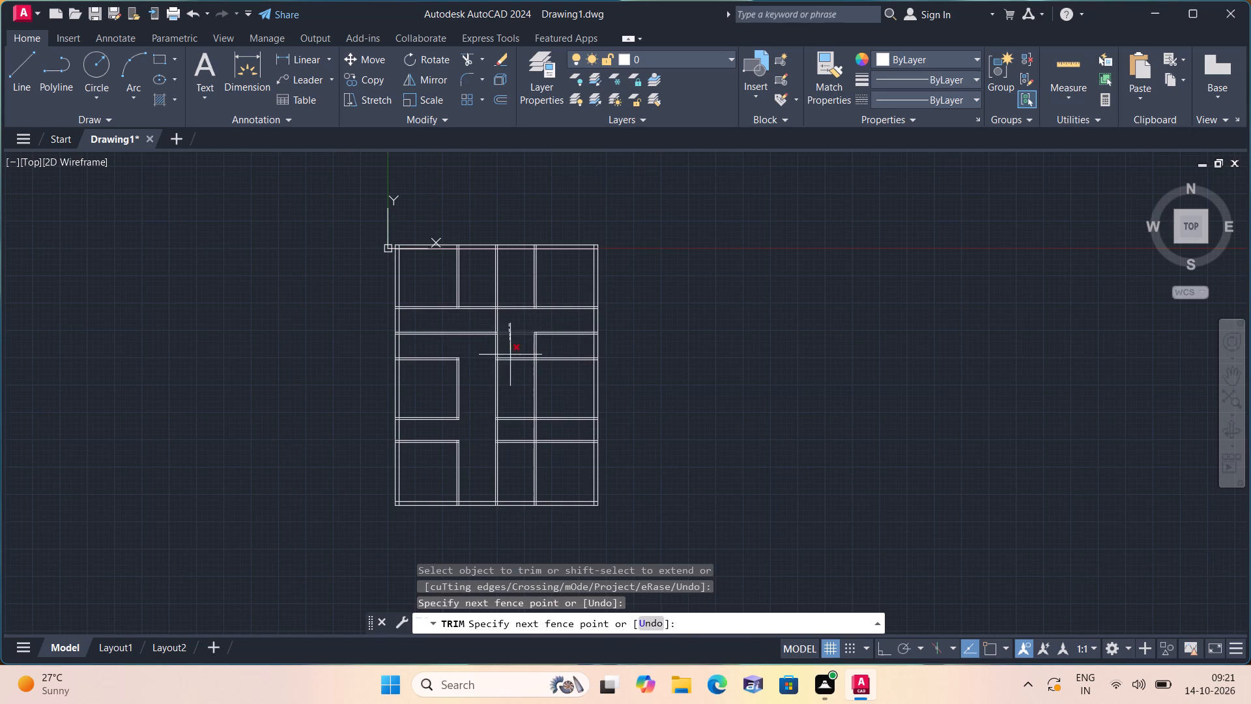
drag(510, 370, 510, 375)
click(515, 345)
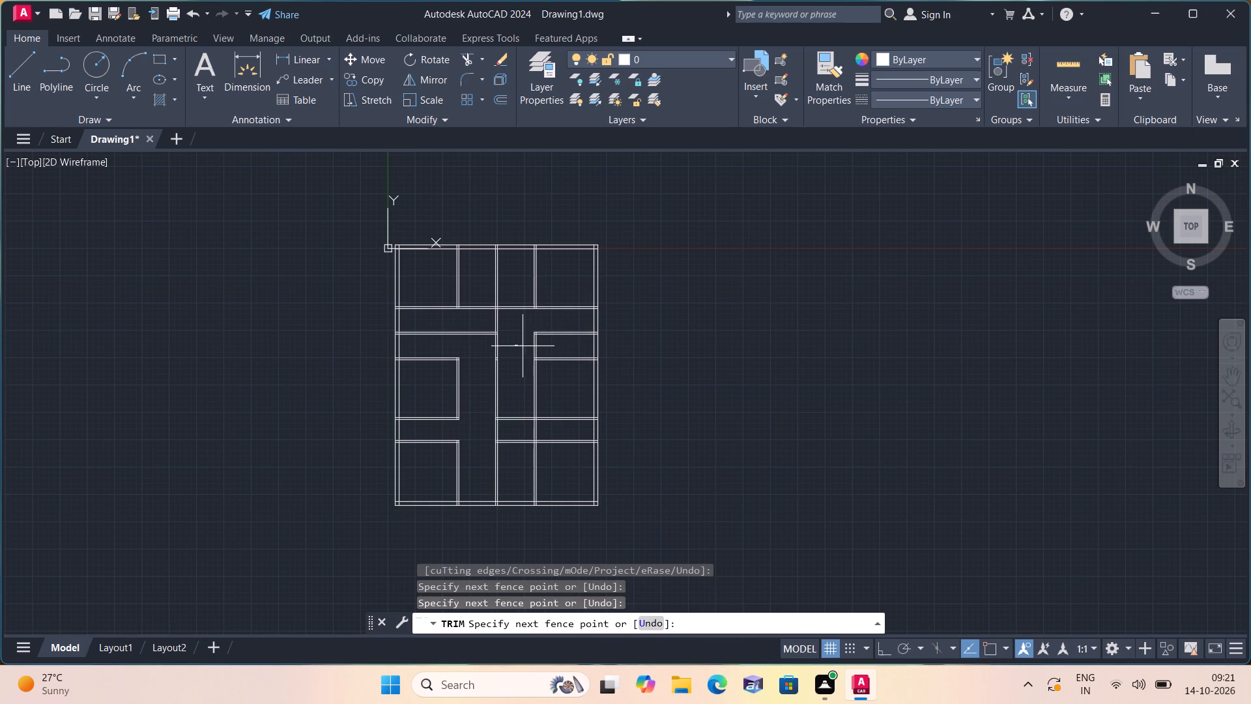
click(552, 347)
Trim the fourth and fifth horizontal partitions between the second and third vertical partitions to open up the third column.
scroll(556, 349, up, 1)
middle_drag(556, 349, 571, 261)
scroll(556, 349, down, 1)
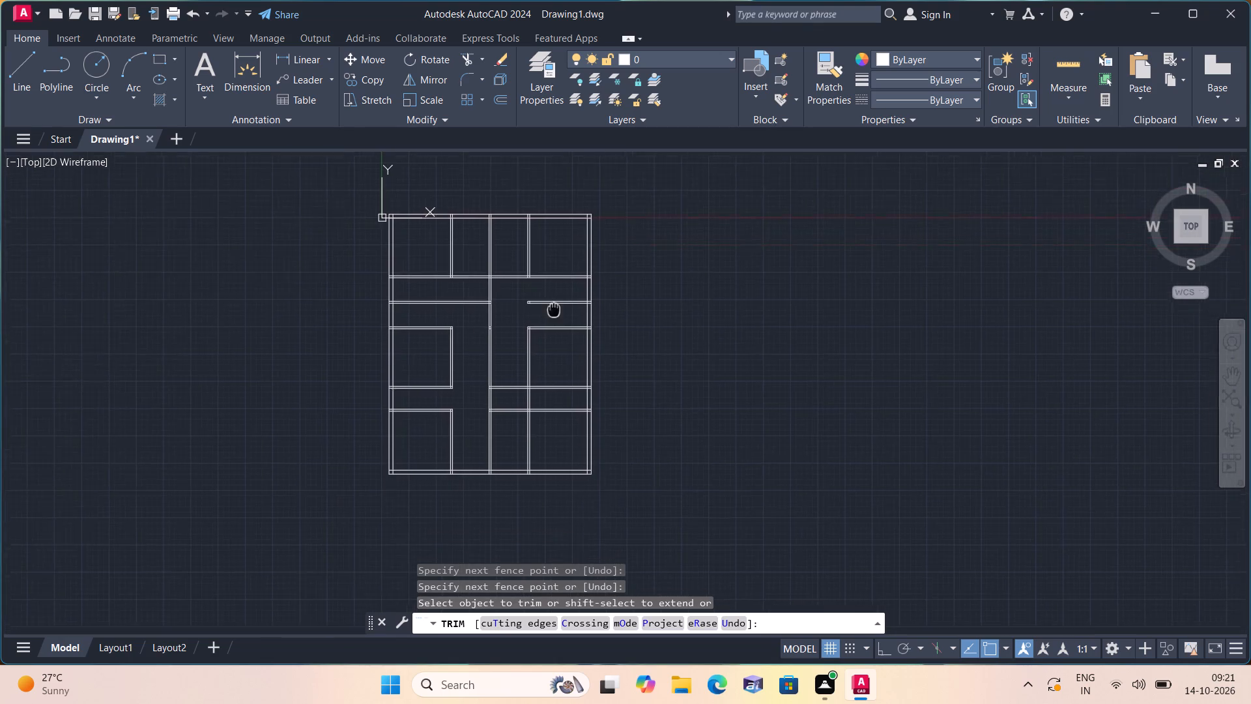
middle_drag(571, 261, 581, 245)
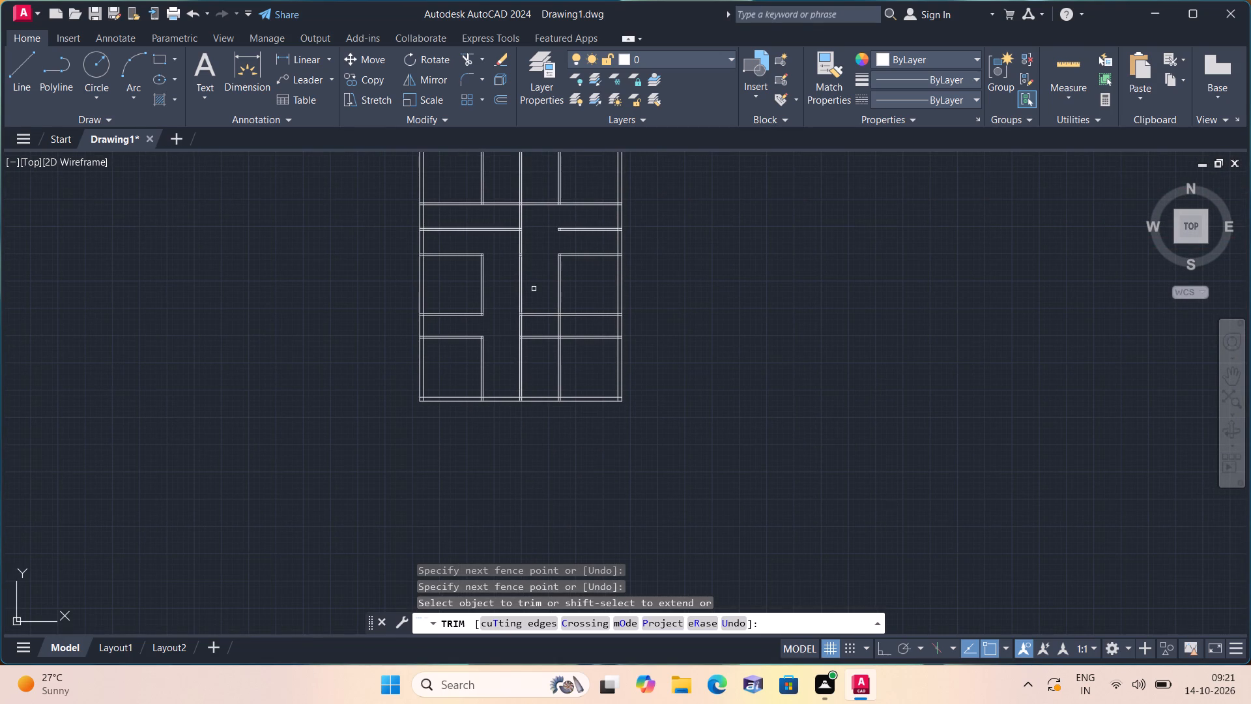
scroll(534, 289, down, 1)
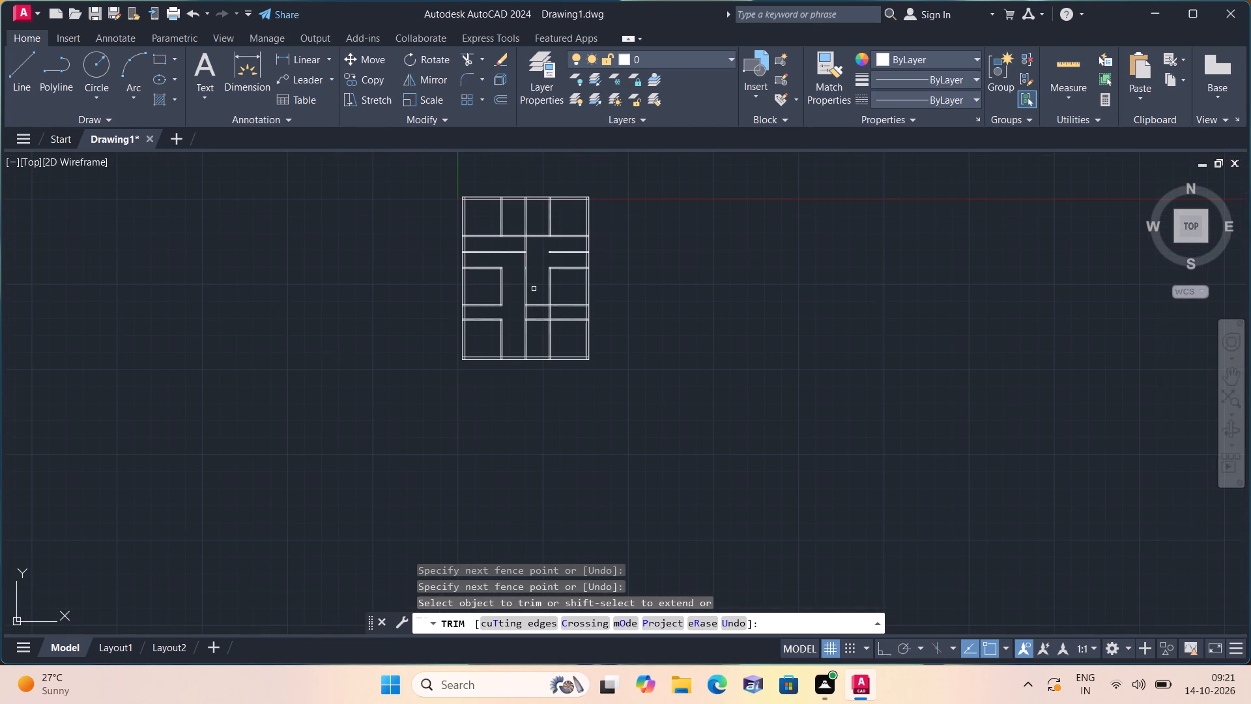
drag(534, 298, 539, 322)
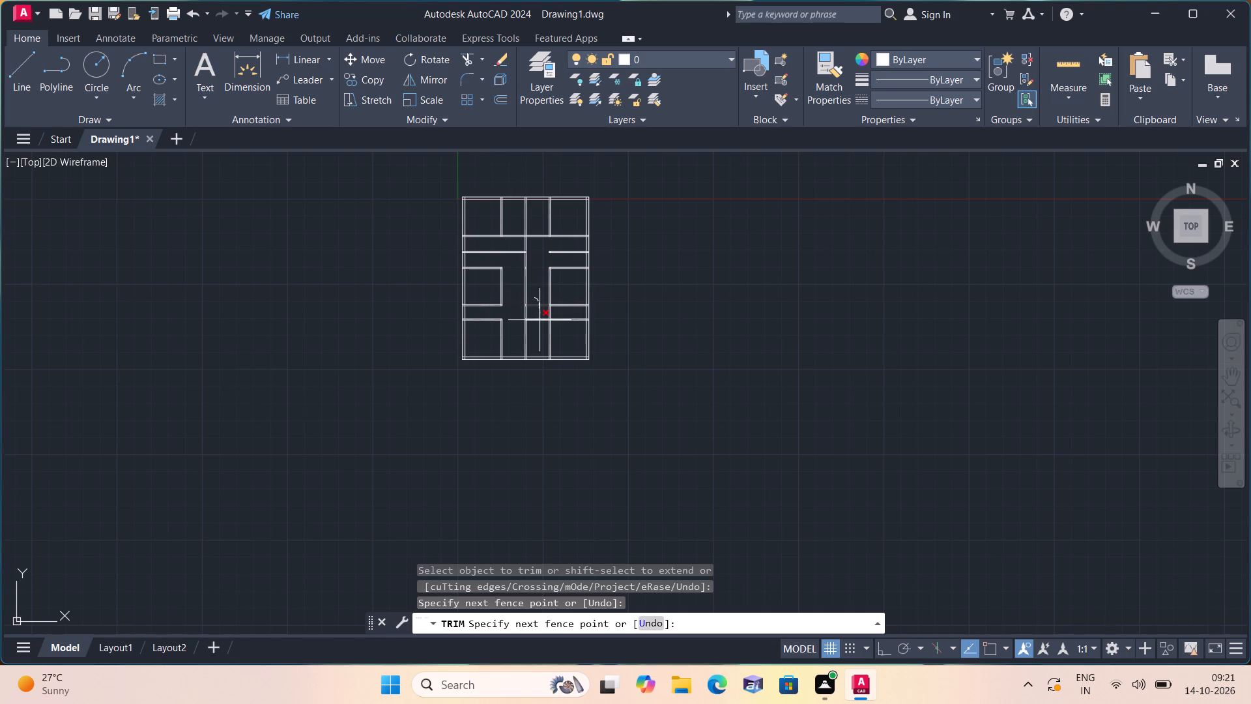
drag(539, 322, 539, 323)
drag(539, 323, 536, 338)
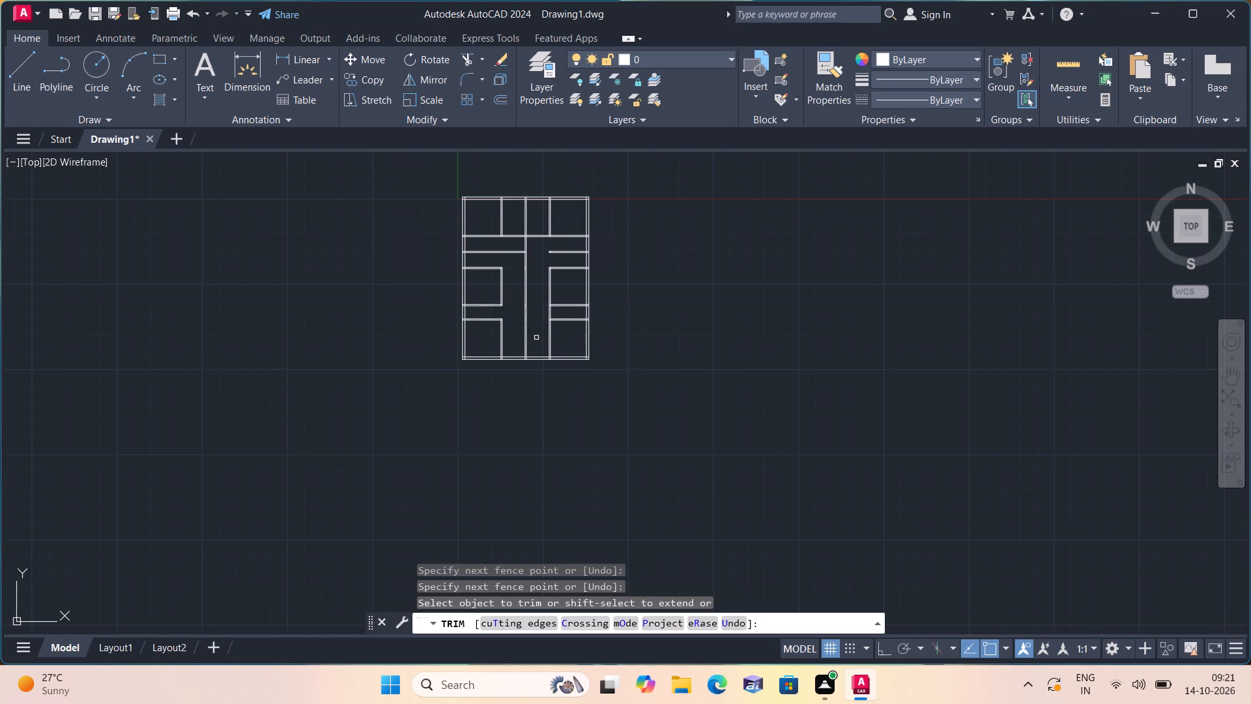
Trim the short leftover pieces inside the second vertical partition where the fourth and fifth horizontal partitions crossed it.
scroll(495, 306, up, 4)
scroll(633, 304, up, 2)
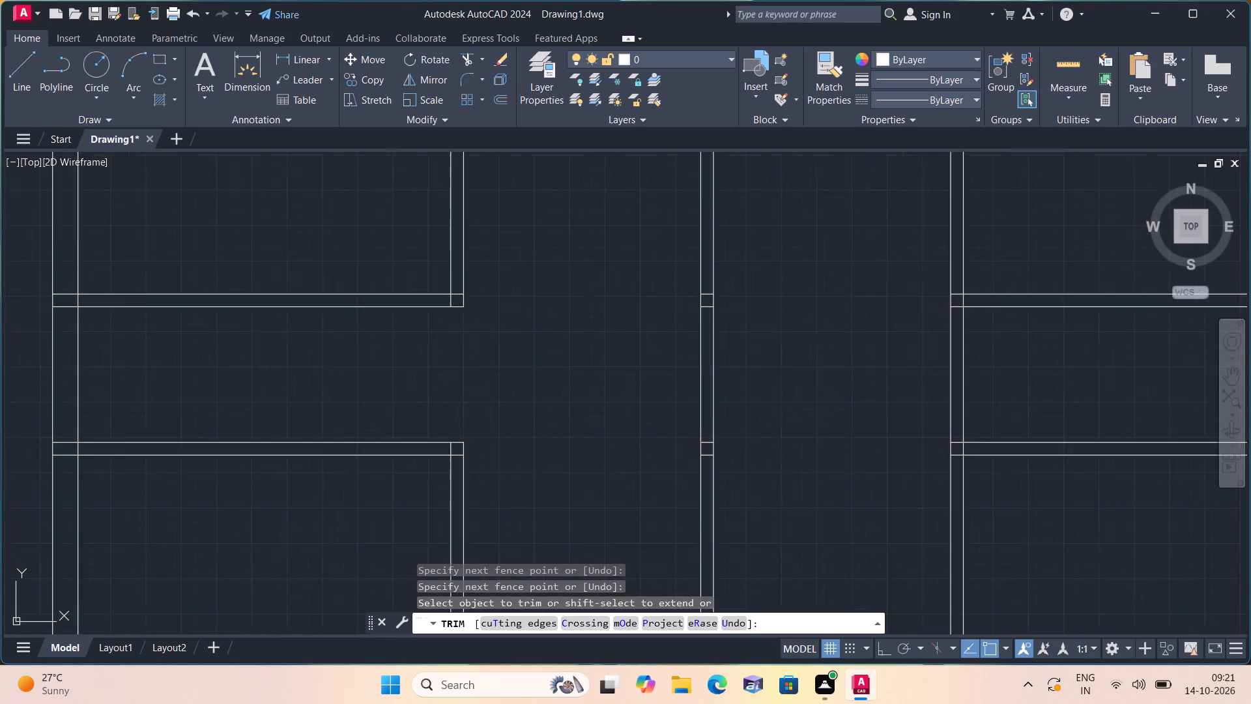
scroll(649, 298, up, 1)
scroll(776, 263, up, 1)
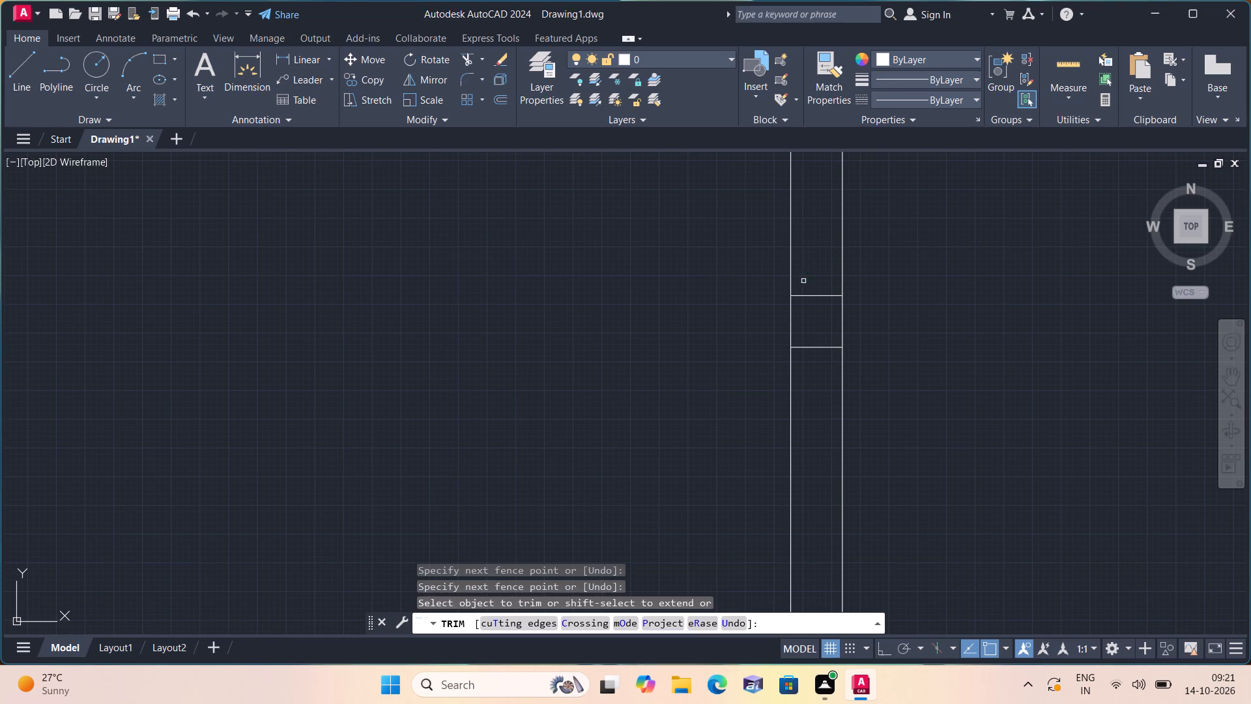
drag(806, 281, 807, 396)
scroll(799, 398, down, 2)
middle_drag(786, 389, 718, 329)
scroll(719, 330, down, 1)
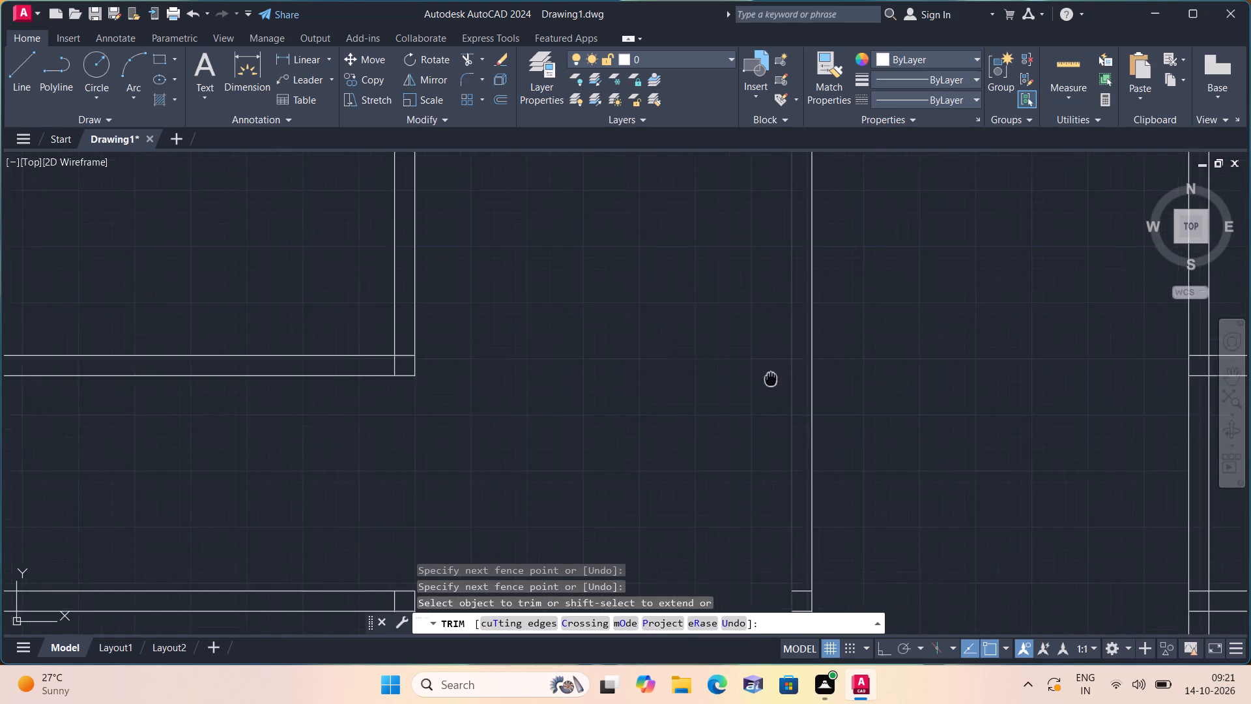
scroll(718, 329, down, 1)
middle_drag(718, 329, 637, 252)
middle_drag(569, 336, 527, 256)
scroll(604, 271, up, 2)
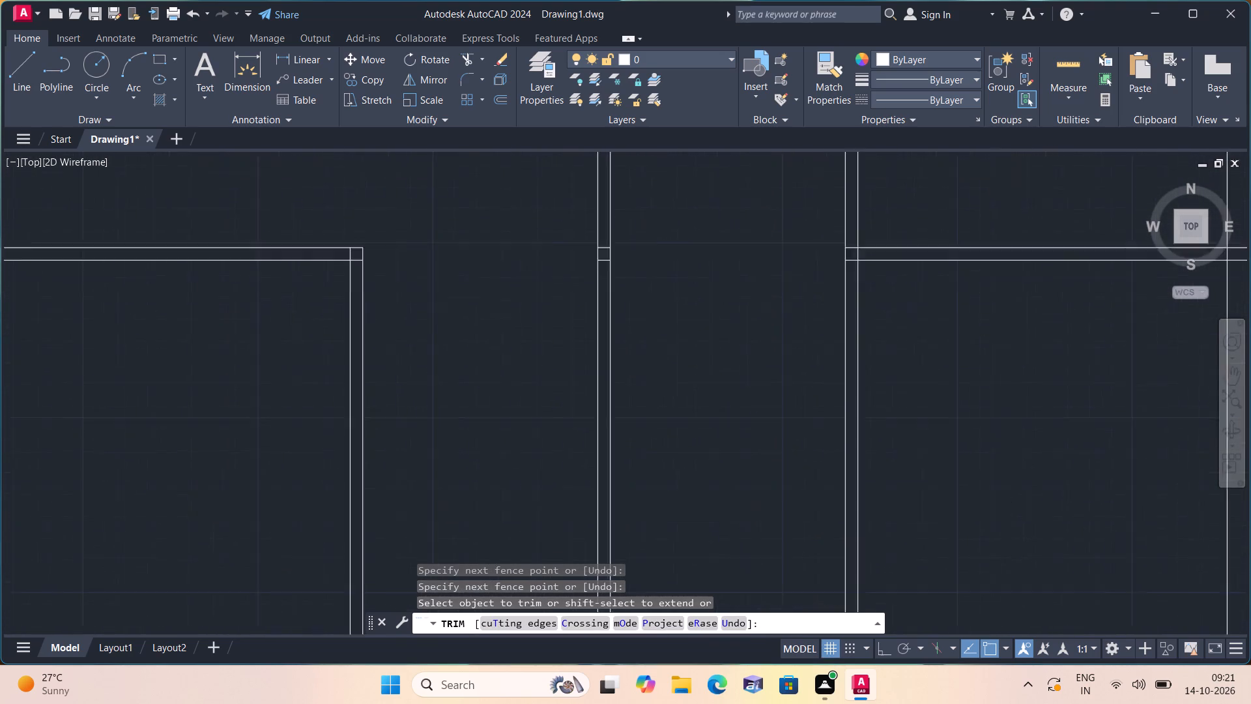
scroll(604, 271, up, 2)
drag(584, 164, 590, 302)
Trim the overlapping inner wall lines at the bottom-left corner of the outer walls.
scroll(590, 302, down, 4)
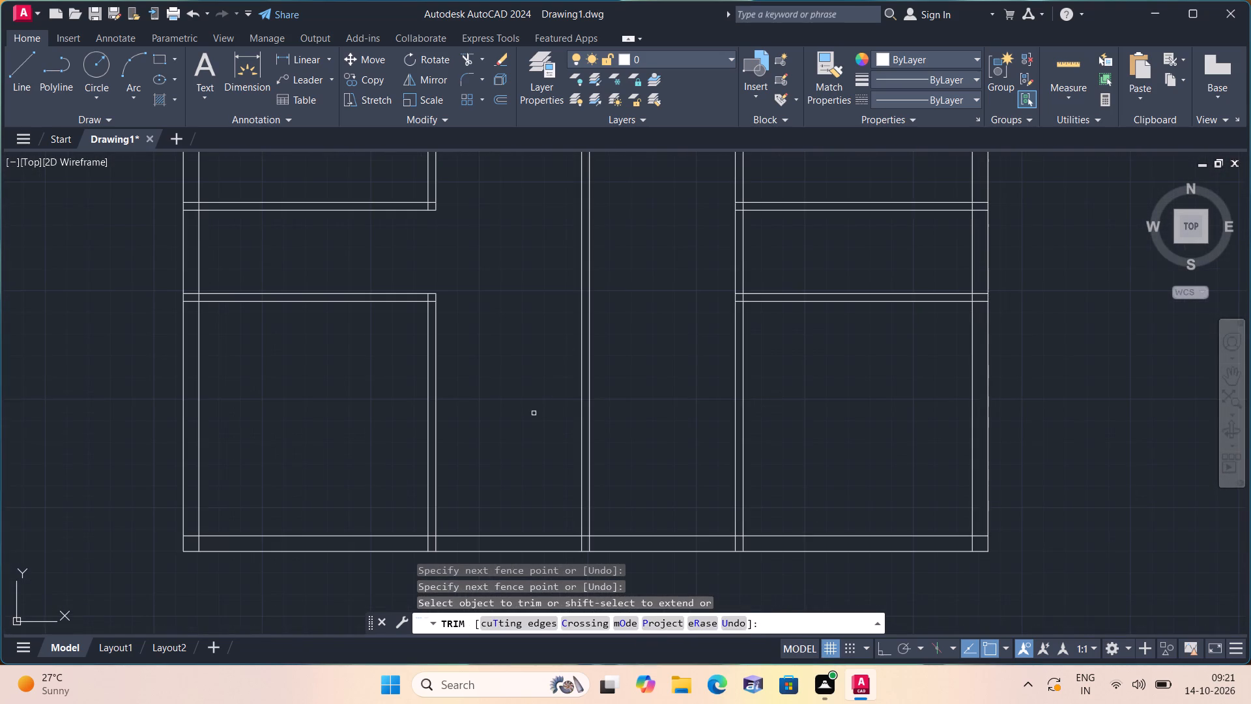
middle_drag(513, 418, 513, 326)
scroll(511, 417, down, 1)
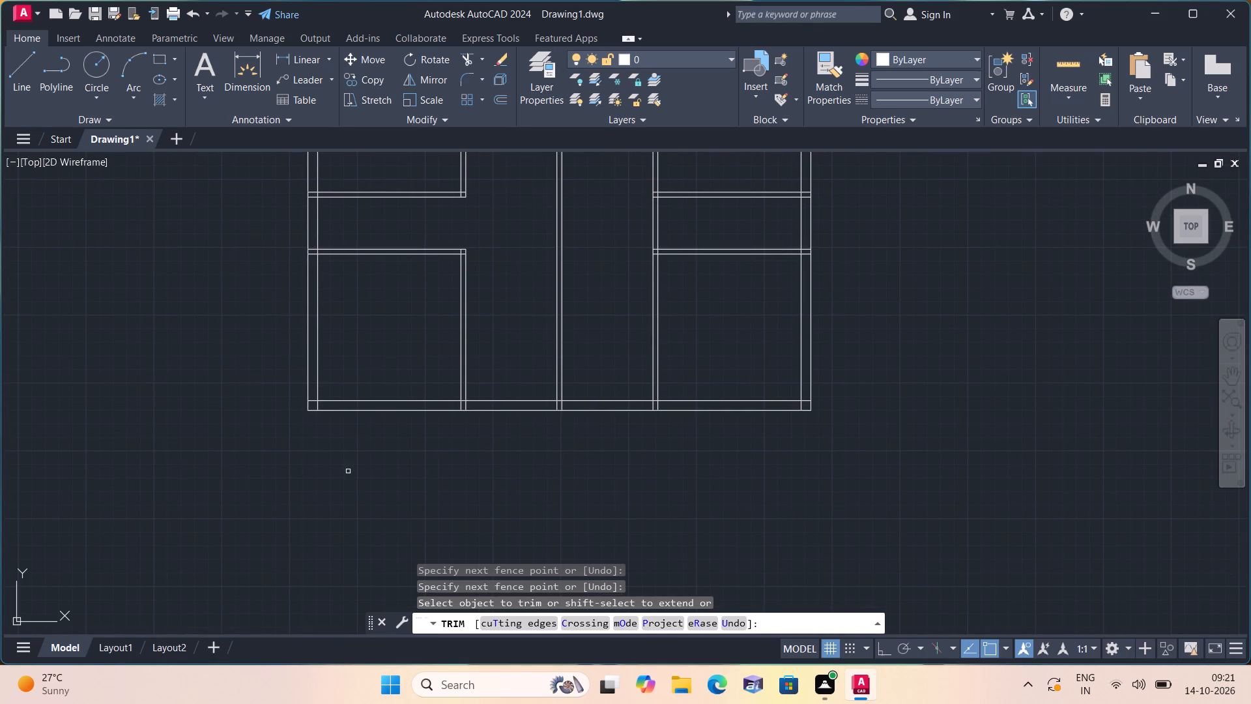
scroll(298, 399, up, 3)
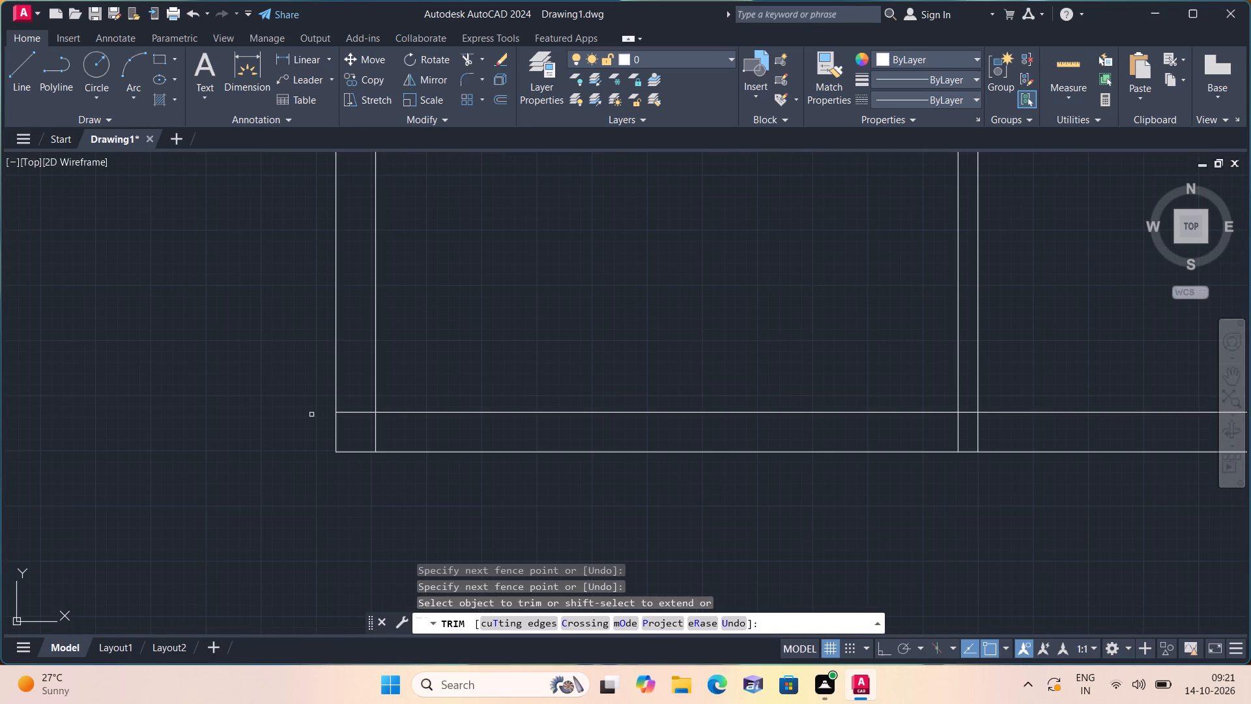
click(346, 410)
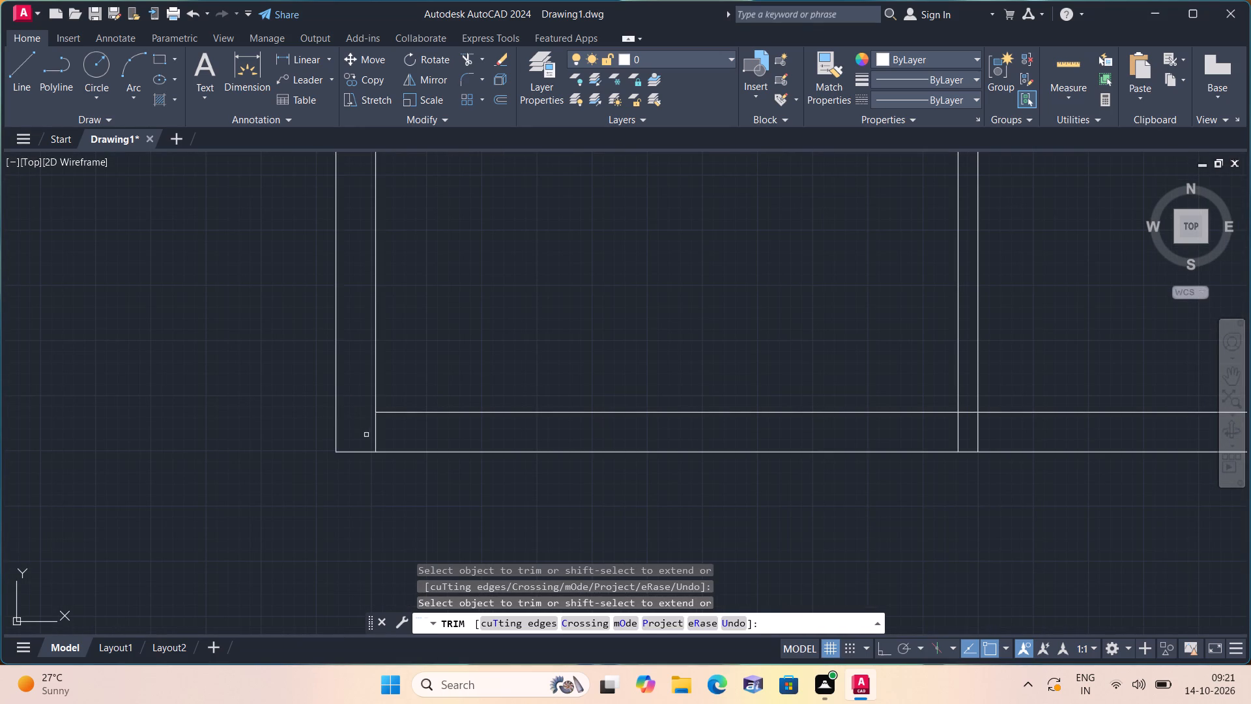
click(370, 436)
click(397, 437)
Trim the first vertical partition's ends inside the bottom outer wall and the inner wall line crossing that partition.
middle_drag(392, 430, 152, 441)
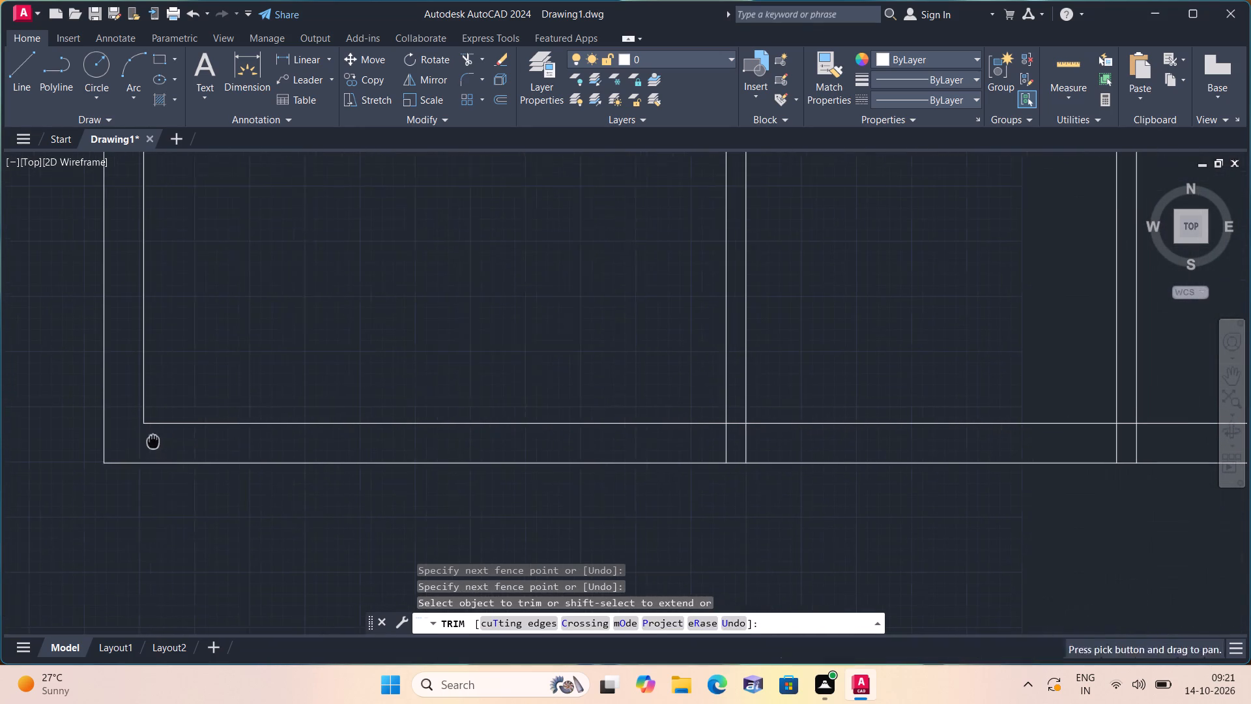
click(704, 454)
click(782, 445)
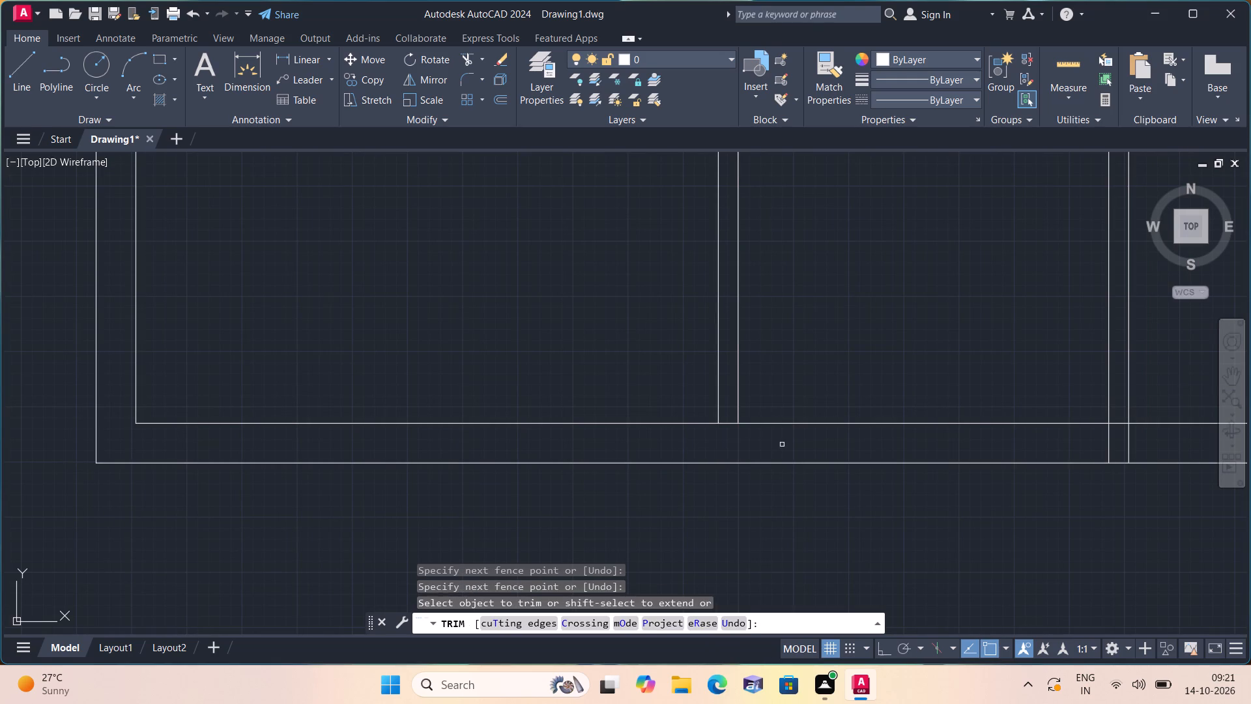
click(721, 426)
Trim the second vertical partition's ends inside the bottom outer wall and the inner wall line crossing that partition.
scroll(721, 426, down, 2)
scroll(695, 481, up, 1)
middle_drag(693, 479, 287, 473)
scroll(692, 479, down, 1)
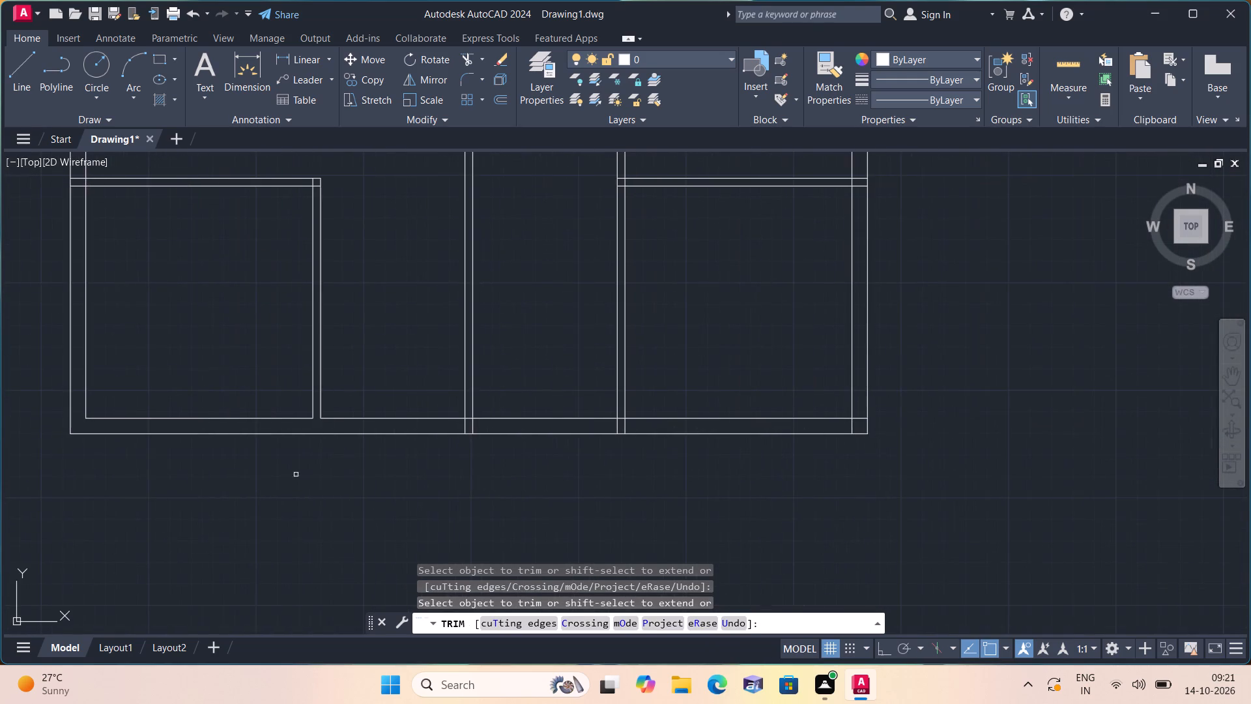
scroll(482, 433, up, 2)
drag(429, 413, 467, 416)
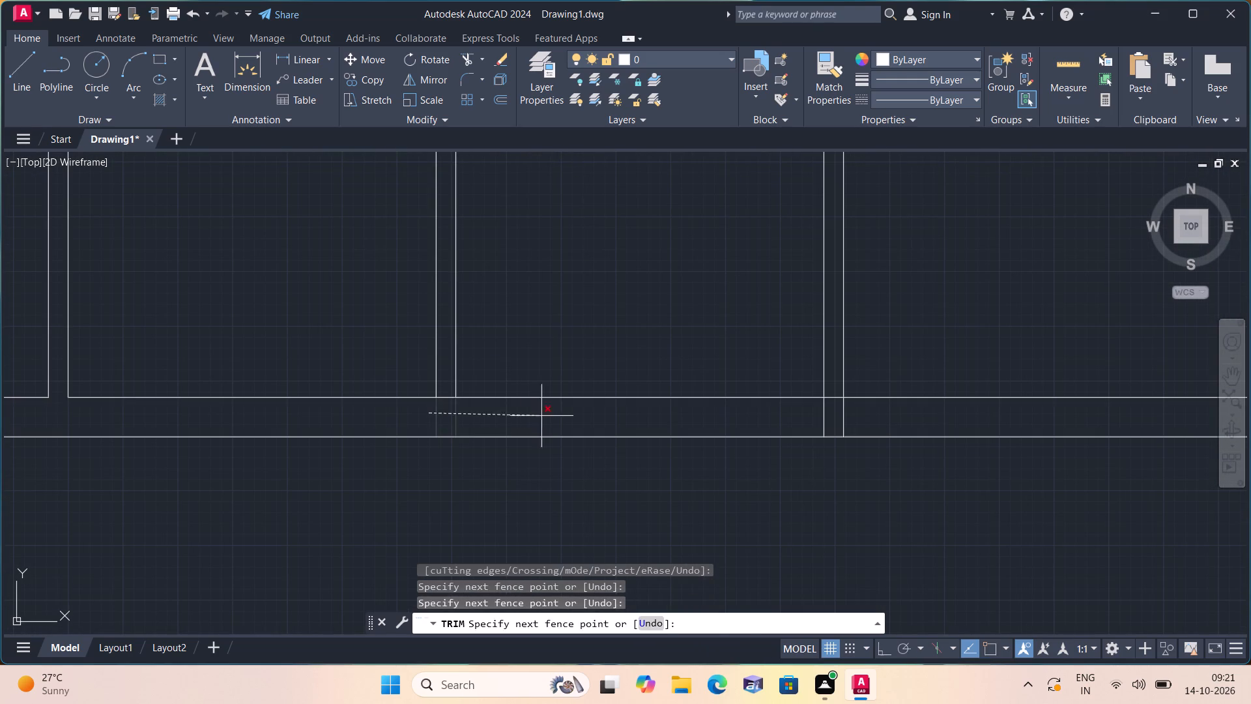
click(547, 416)
click(439, 396)
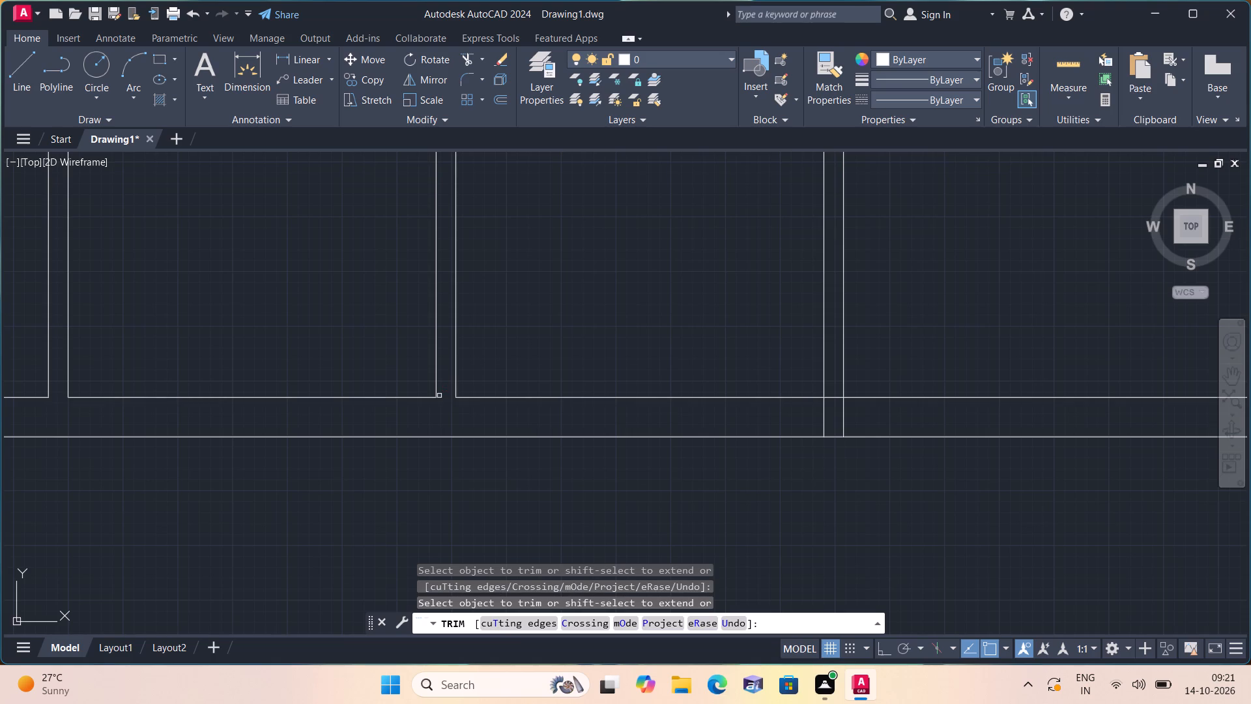
Trim the third vertical partition's ends inside the bottom outer wall and the inner wall line crossing that partition.
scroll(458, 398, down, 1)
scroll(651, 424, up, 1)
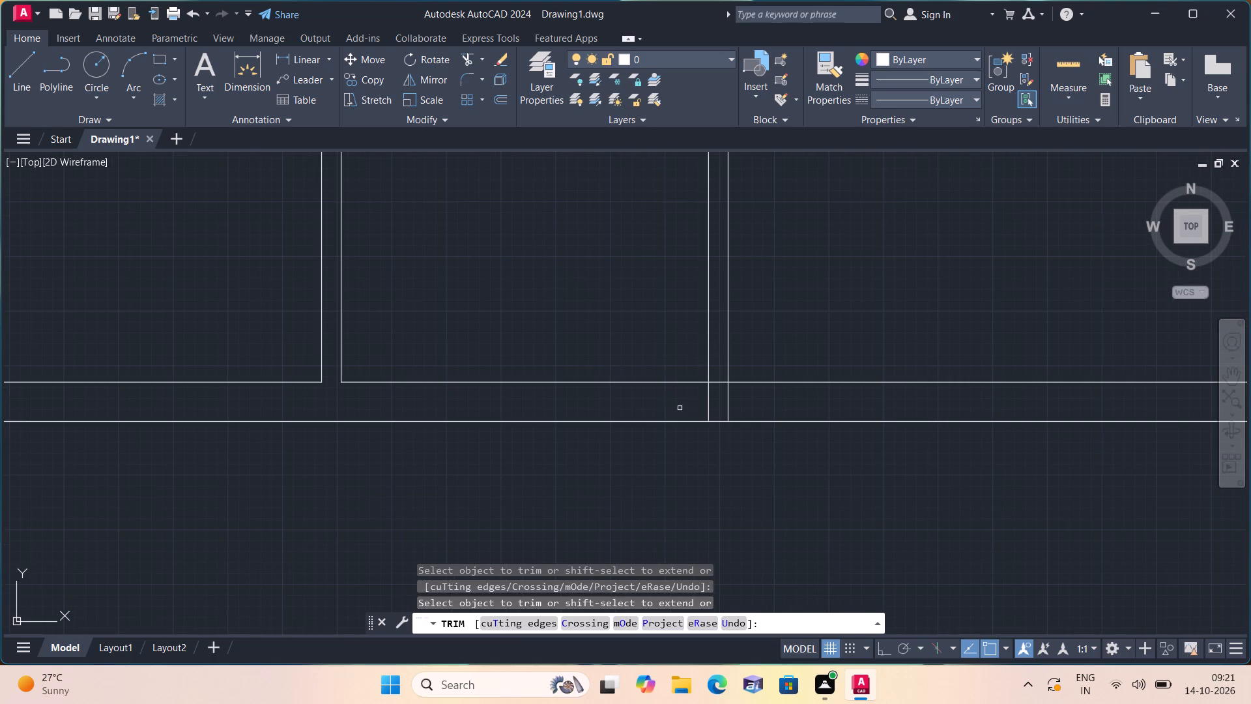
click(680, 408)
click(771, 407)
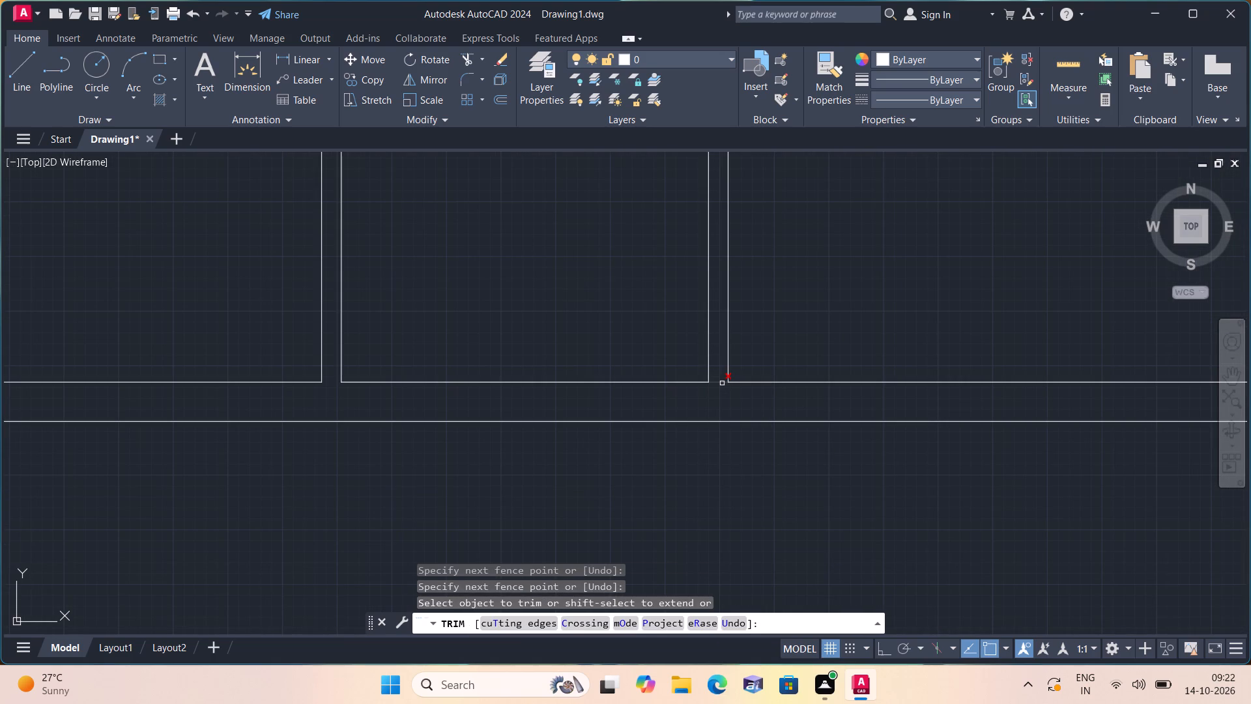
click(722, 383)
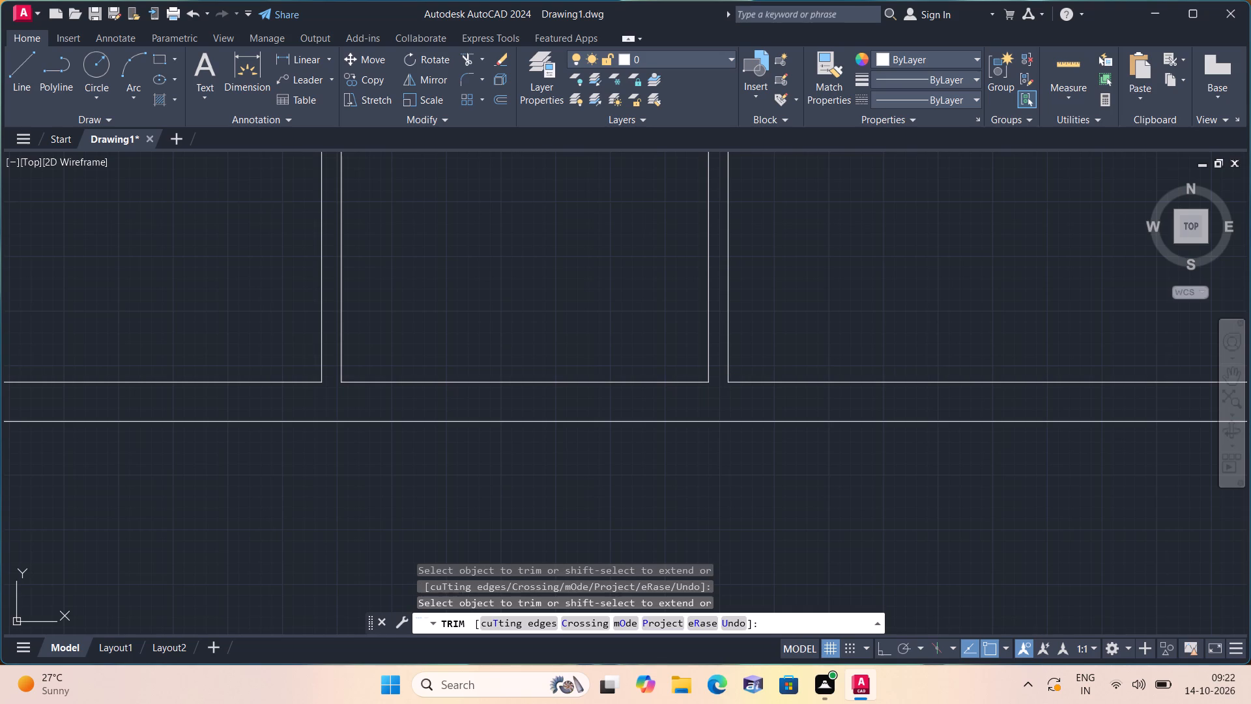
Trim the overlapping inner wall lines at the bottom-right corner of the outer walls.
scroll(722, 383, down, 3)
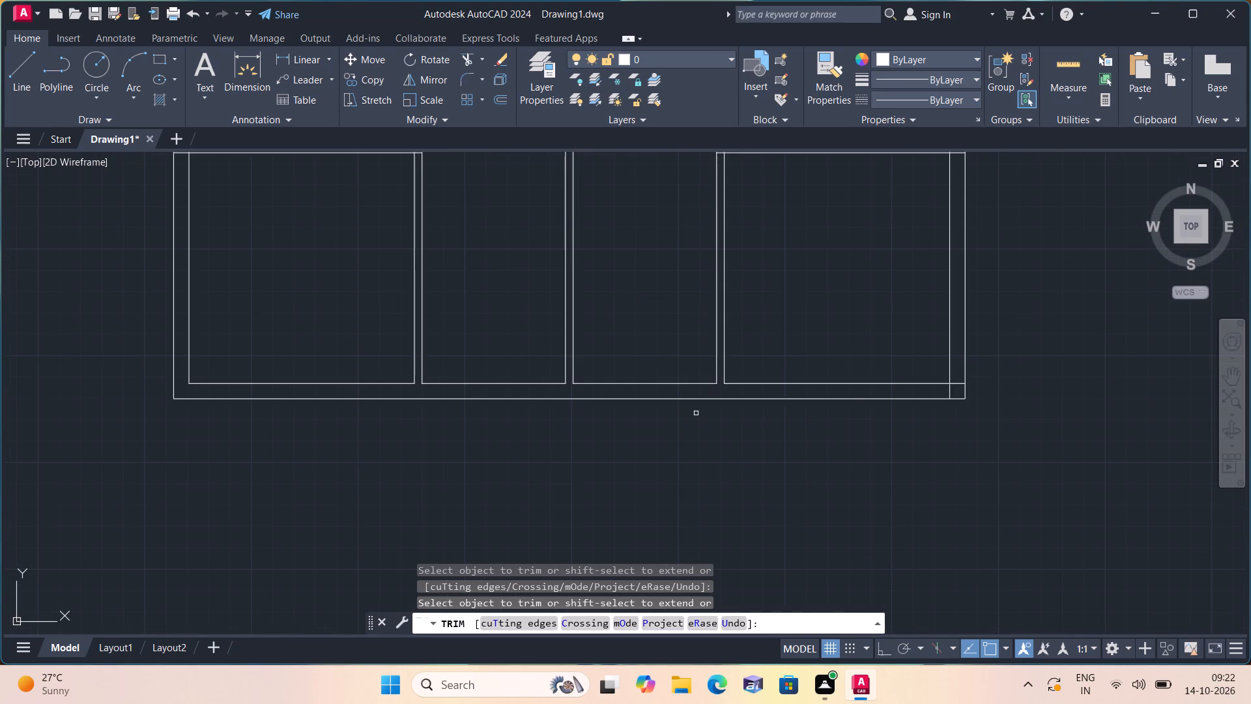
middle_drag(681, 418, 596, 449)
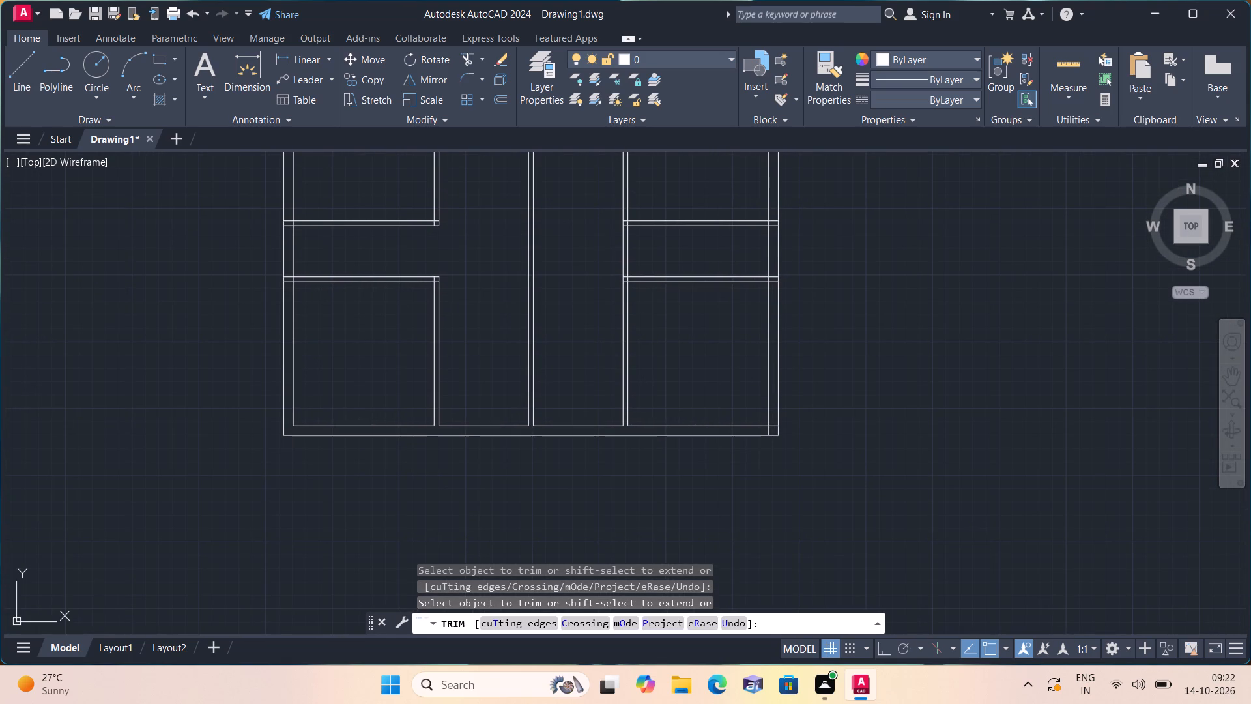
scroll(762, 422, up, 1)
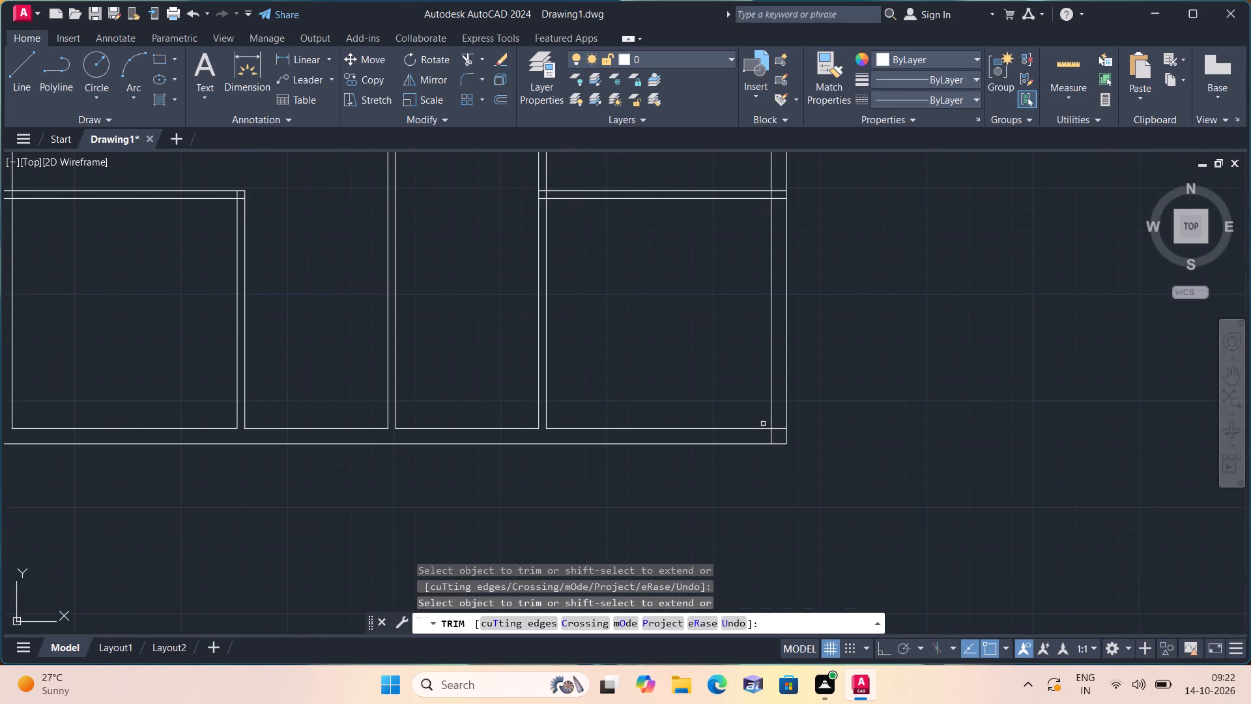
scroll(781, 432, up, 3)
drag(772, 395, 716, 460)
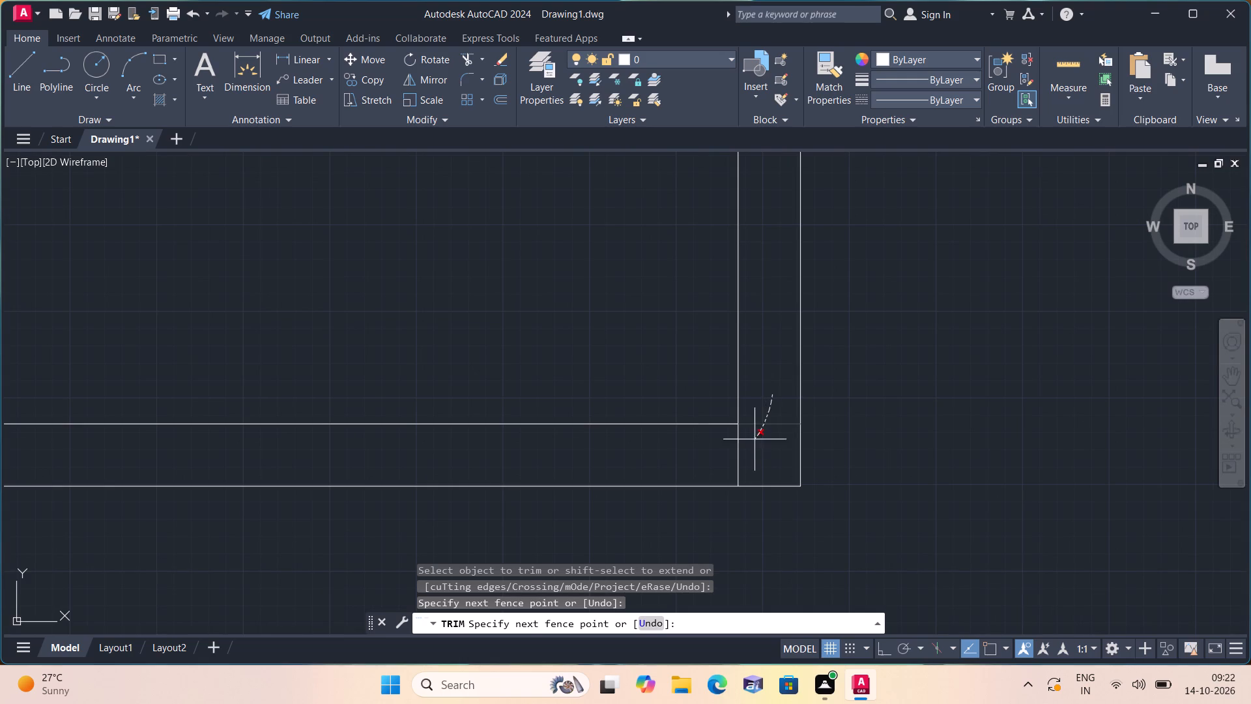
drag(716, 460, 702, 464)
scroll(667, 441, down, 4)
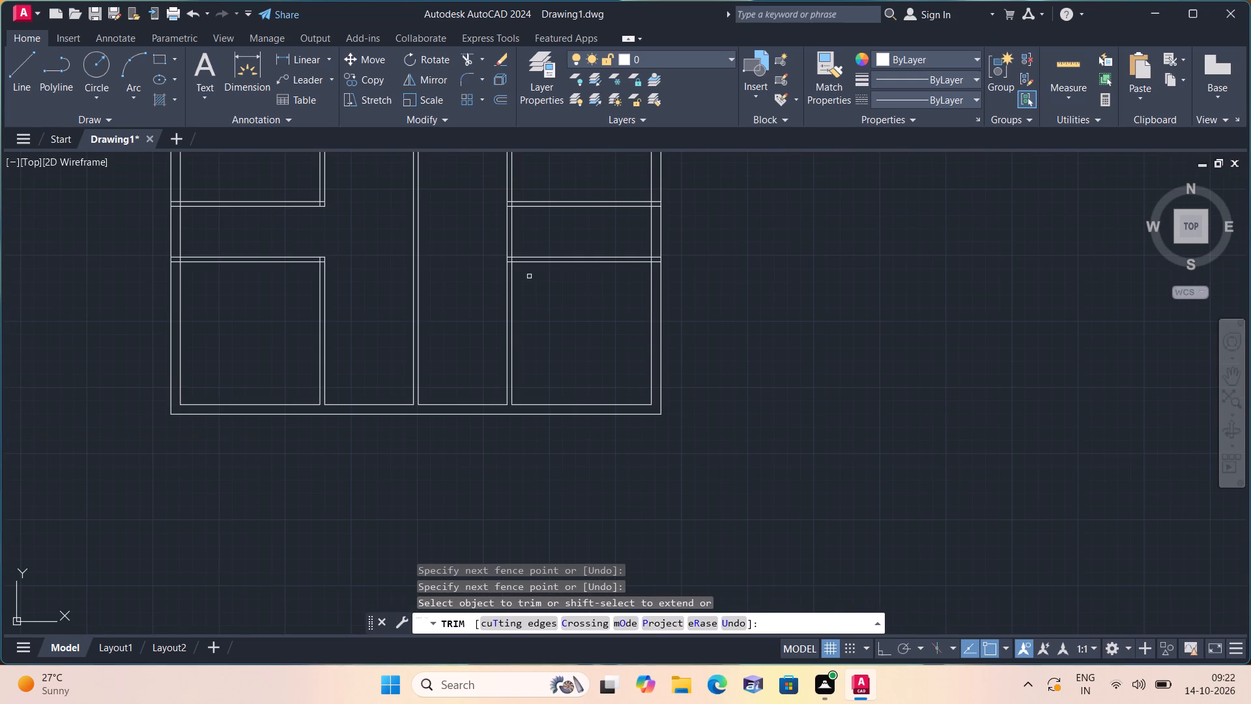
Trim the overlapping inner wall lines at the top-left corner of the outer walls.
middle_drag(527, 275, 648, 467)
scroll(649, 467, down, 1)
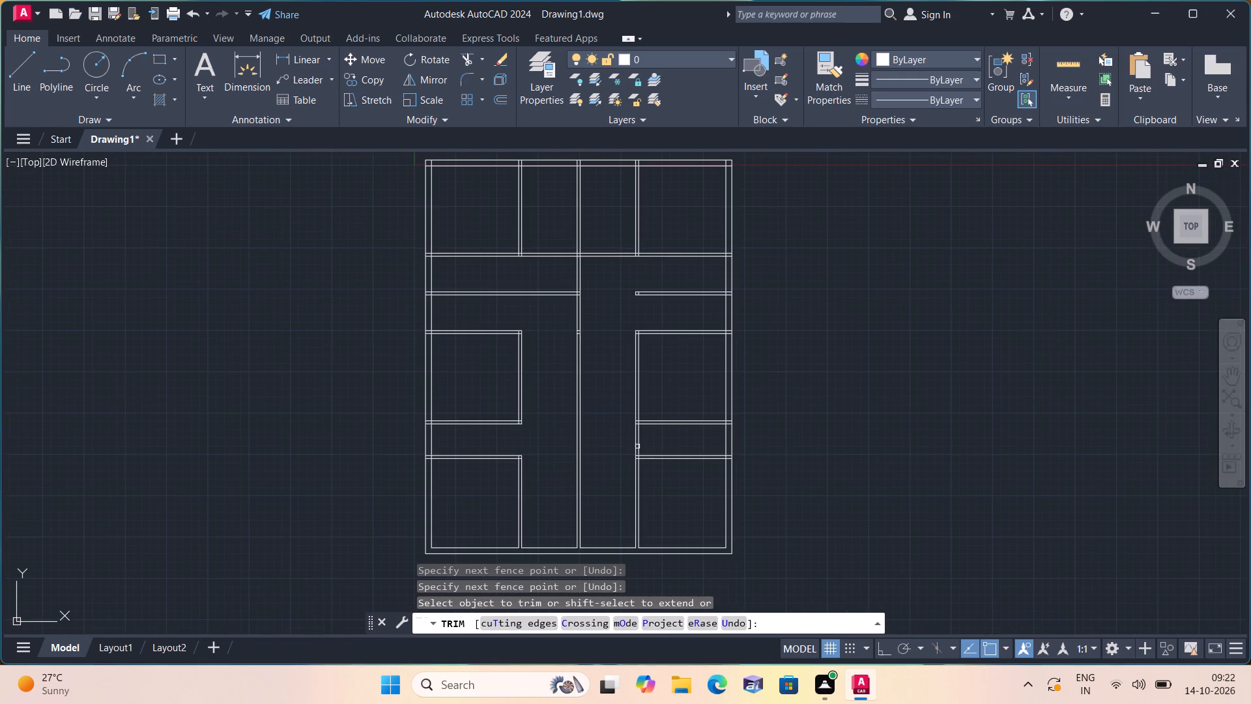
middle_drag(478, 195, 500, 293)
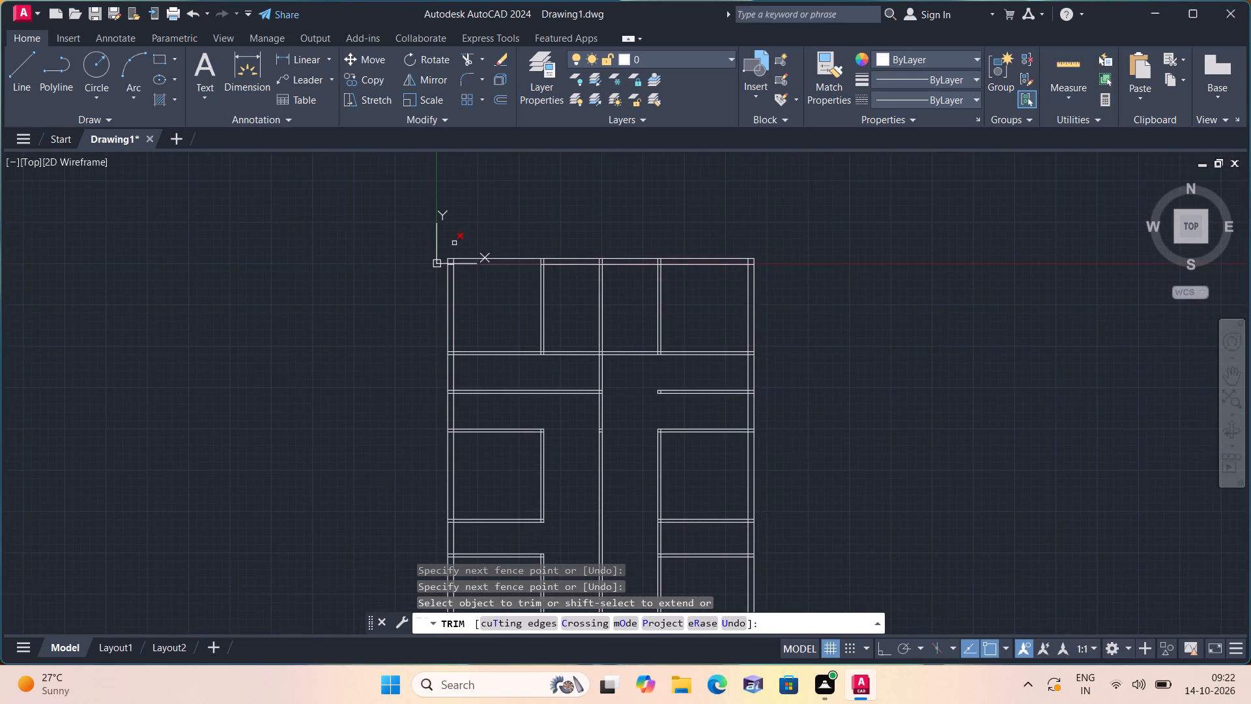
scroll(446, 250, up, 3)
scroll(440, 302, up, 3)
click(463, 293)
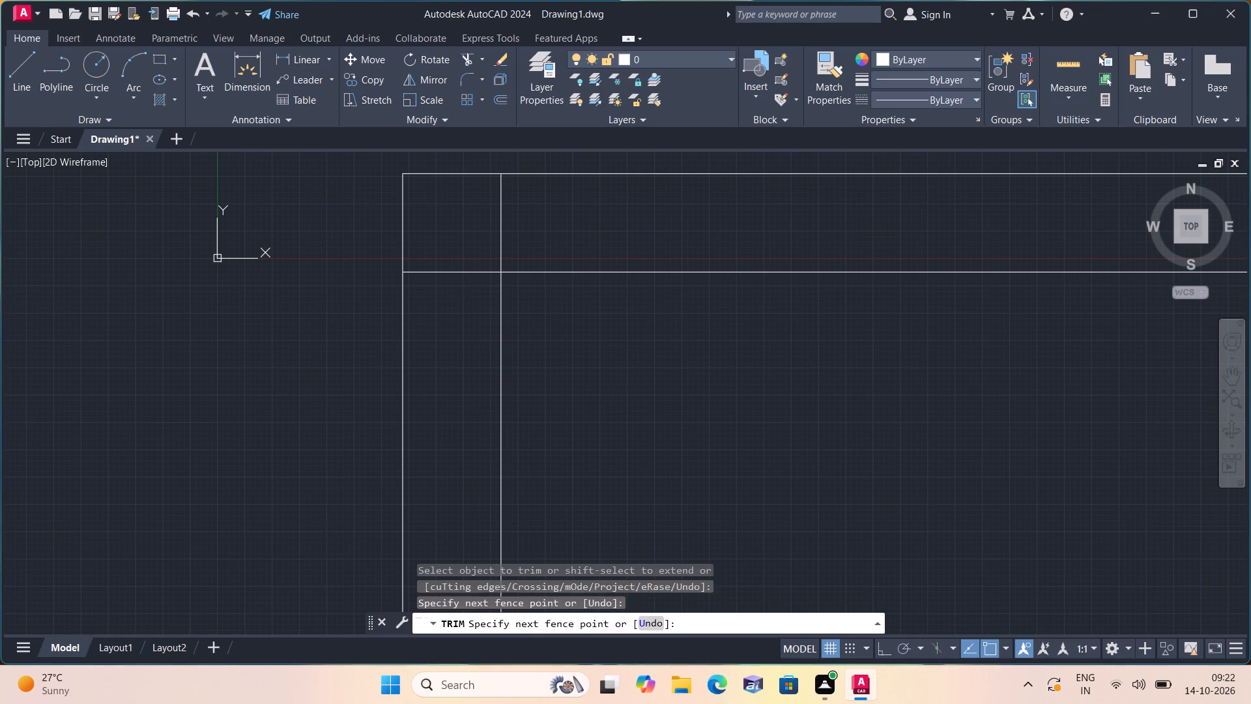
click(517, 200)
Trim the first vertical partition's ends inside the top outer wall and the inner wall line crossing that partition.
scroll(517, 200, down, 6)
middle_drag(598, 258, 553, 257)
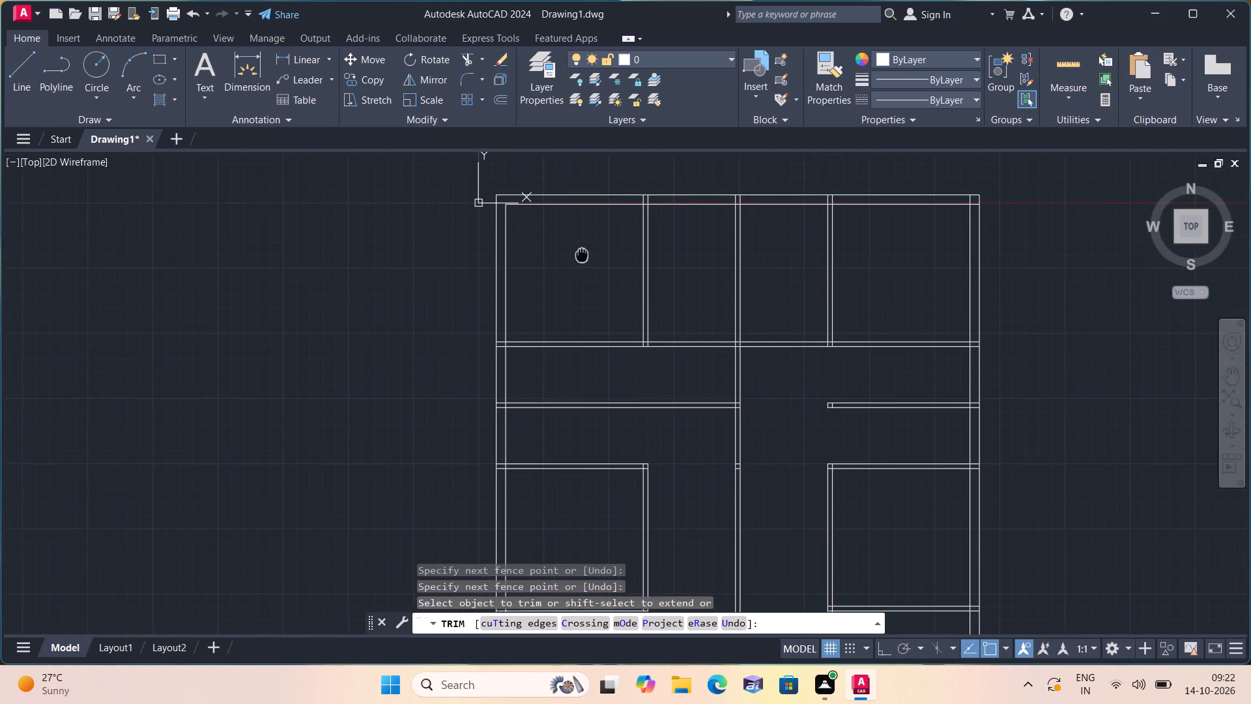
middle_drag(553, 257, 469, 282)
scroll(513, 234, up, 3)
click(544, 203)
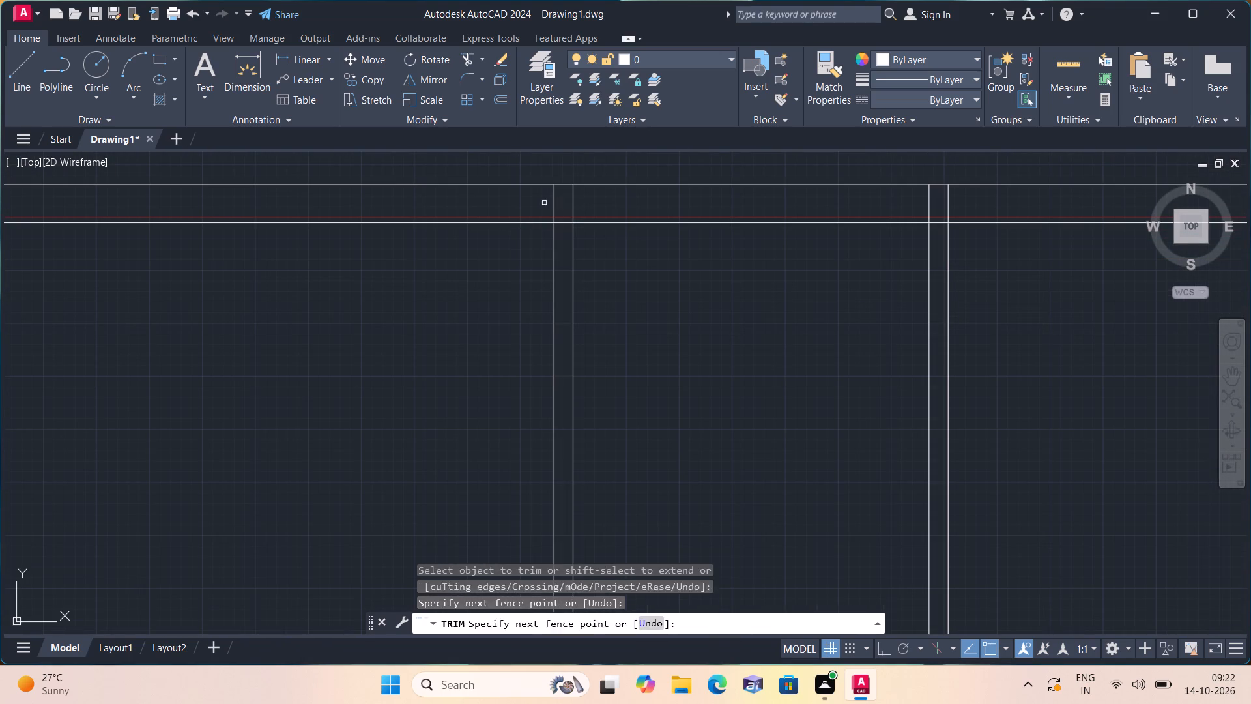
click(618, 207)
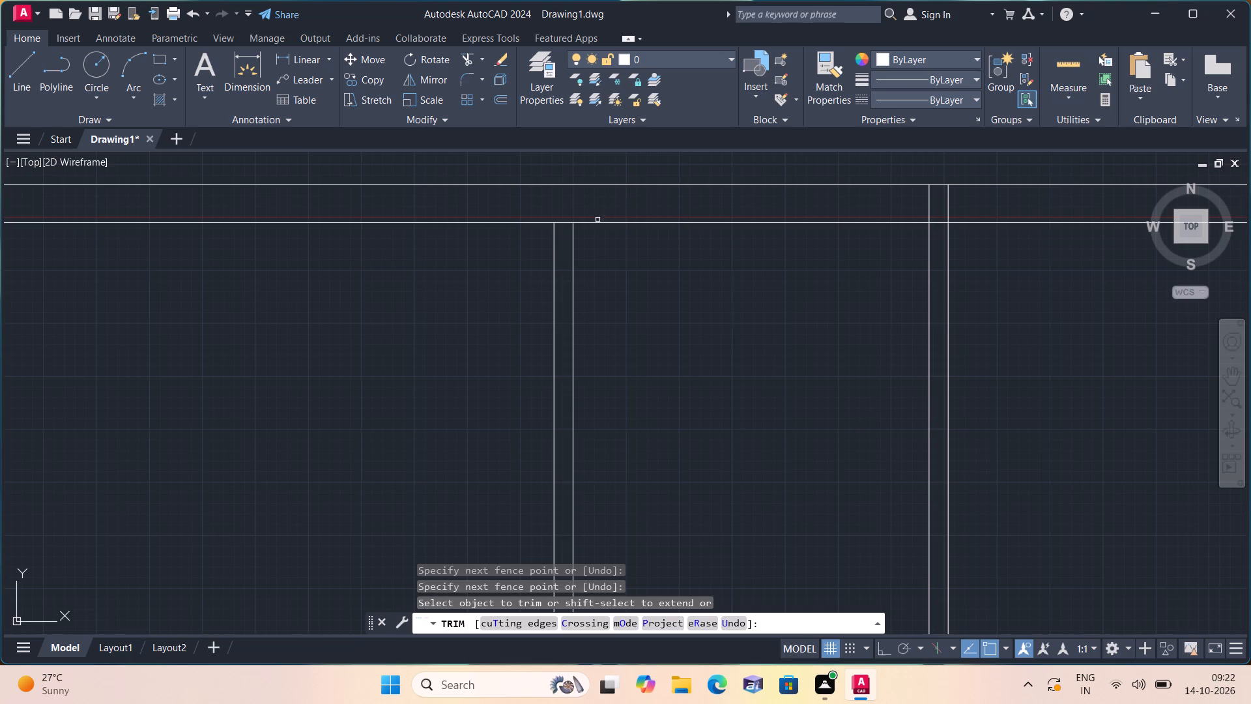
scroll(597, 222, up, 1)
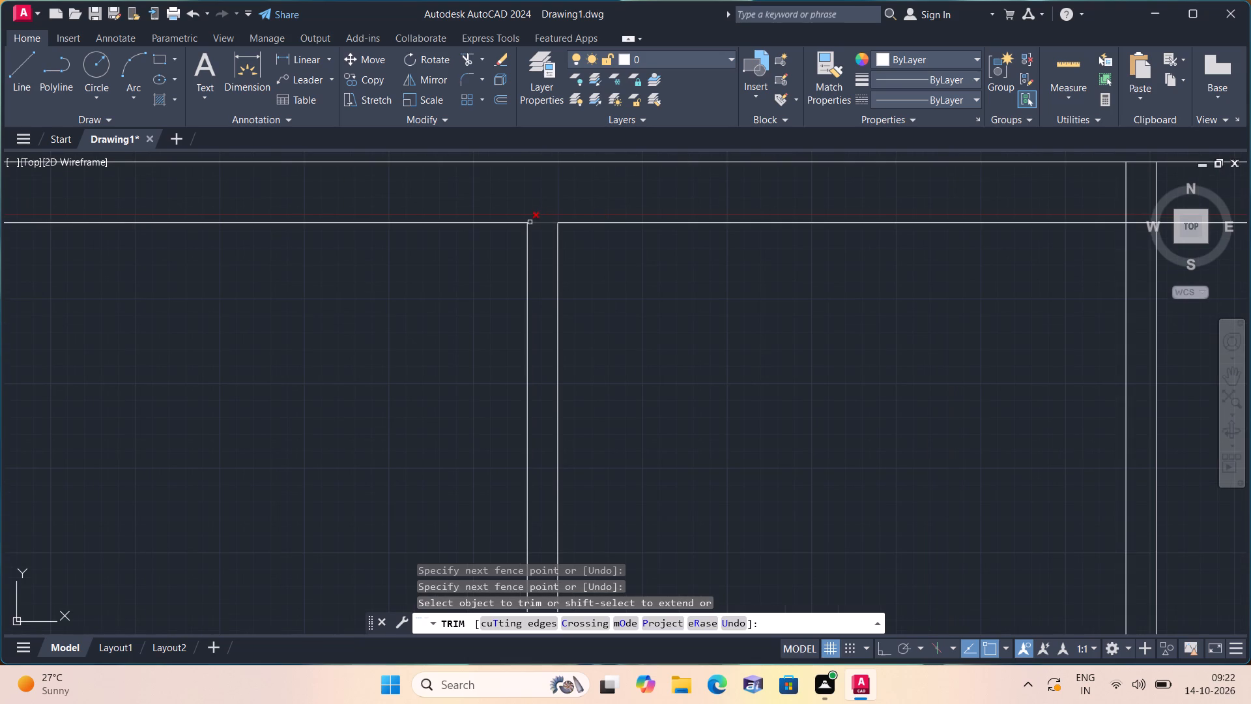
click(537, 225)
Trim the second vertical partition's ends inside the top outer wall and the inner wall line crossing that partition.
scroll(537, 225, down, 2)
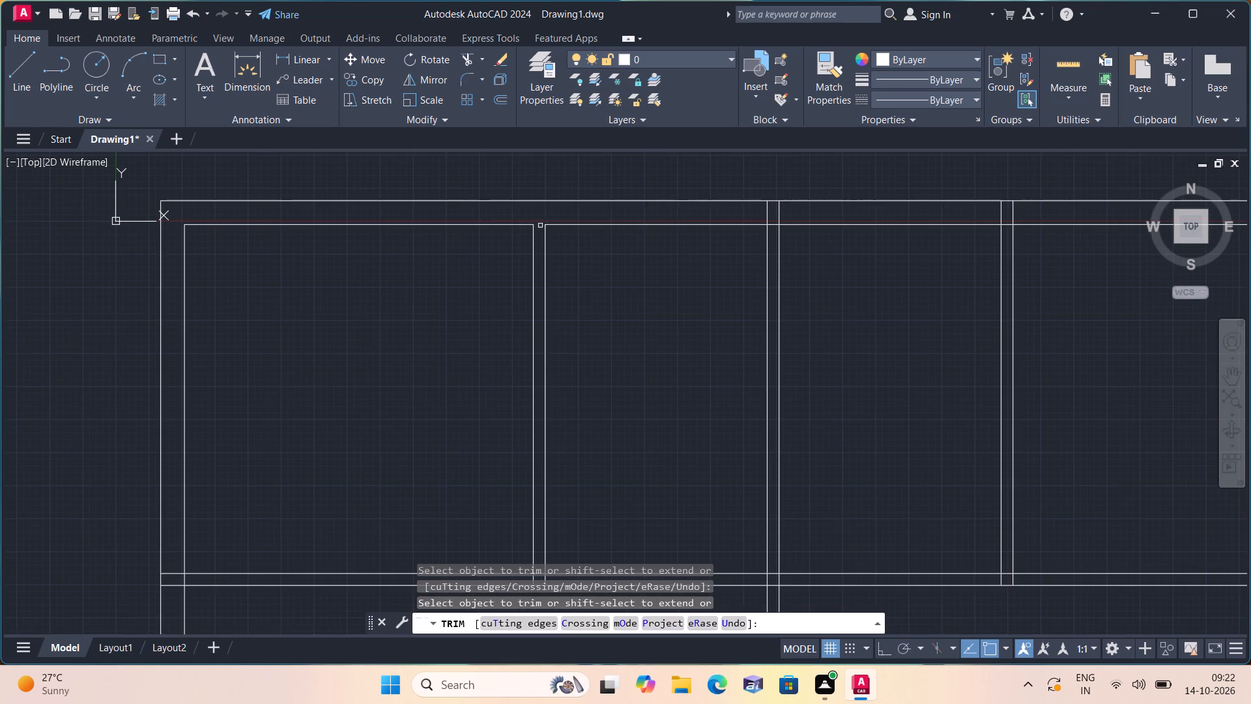
click(749, 212)
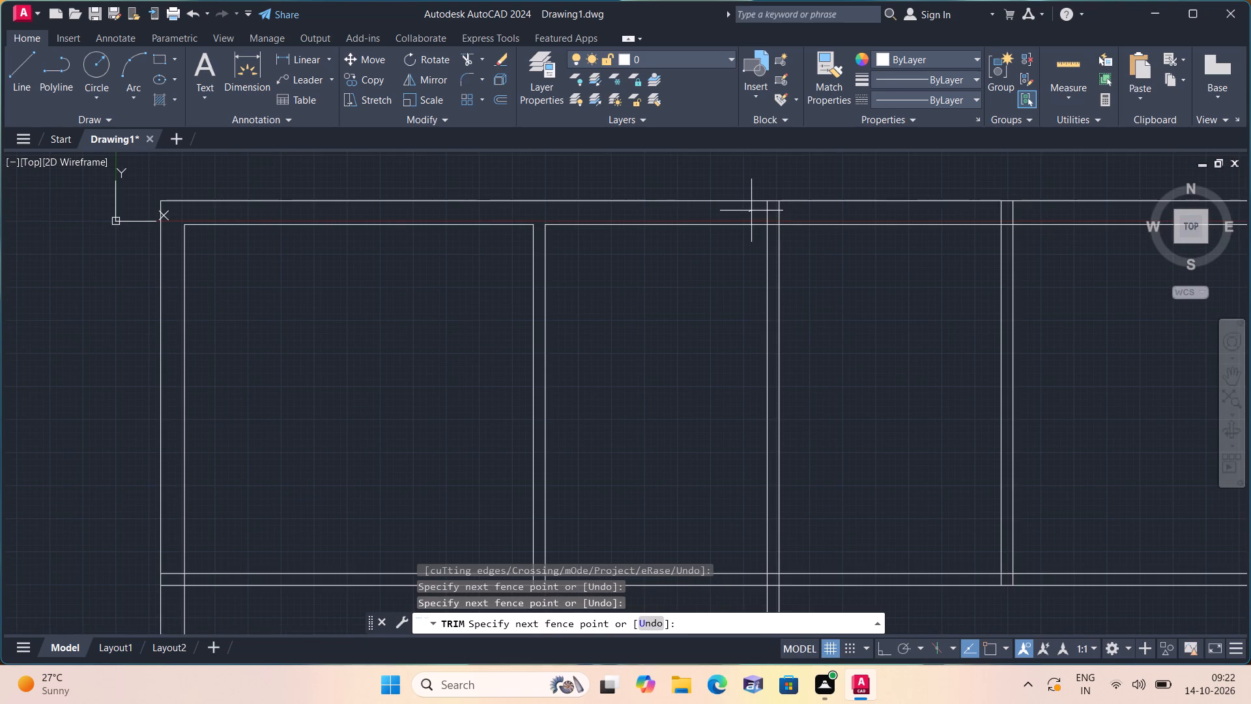
click(781, 211)
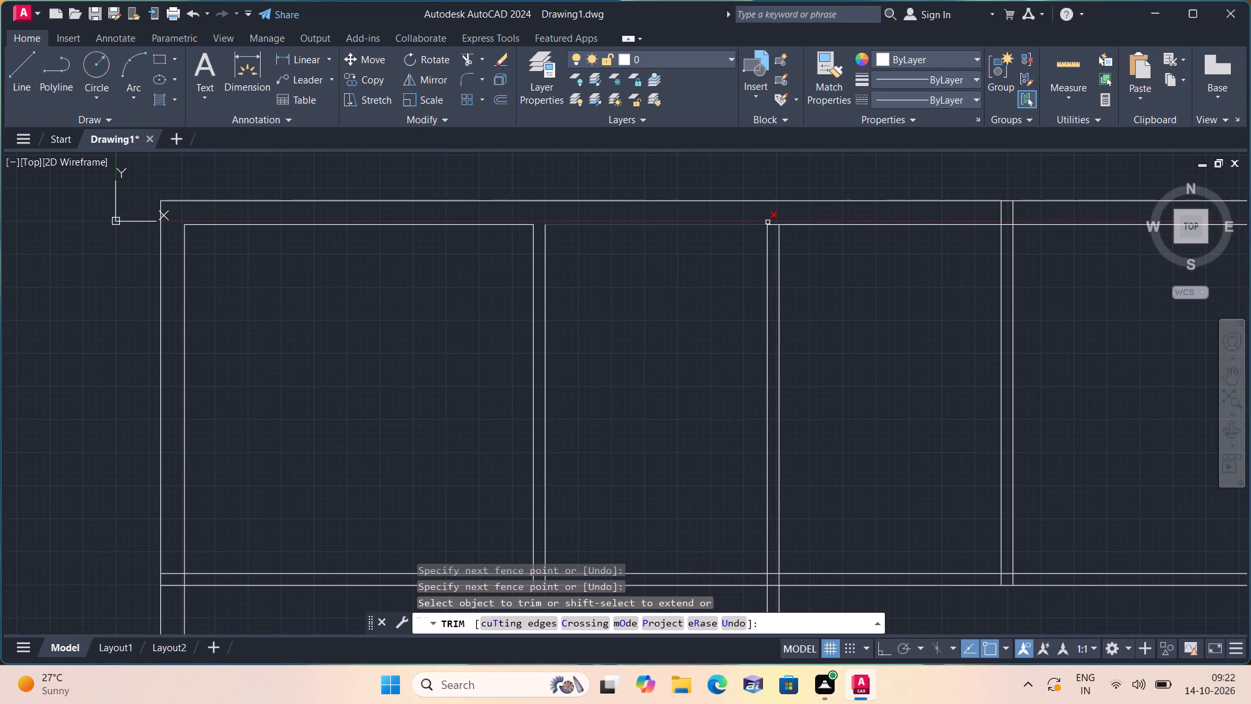
click(768, 223)
Trim the third vertical partition's ends inside the top outer wall and the inner wall line crossing that partition.
middle_drag(766, 220, 730, 221)
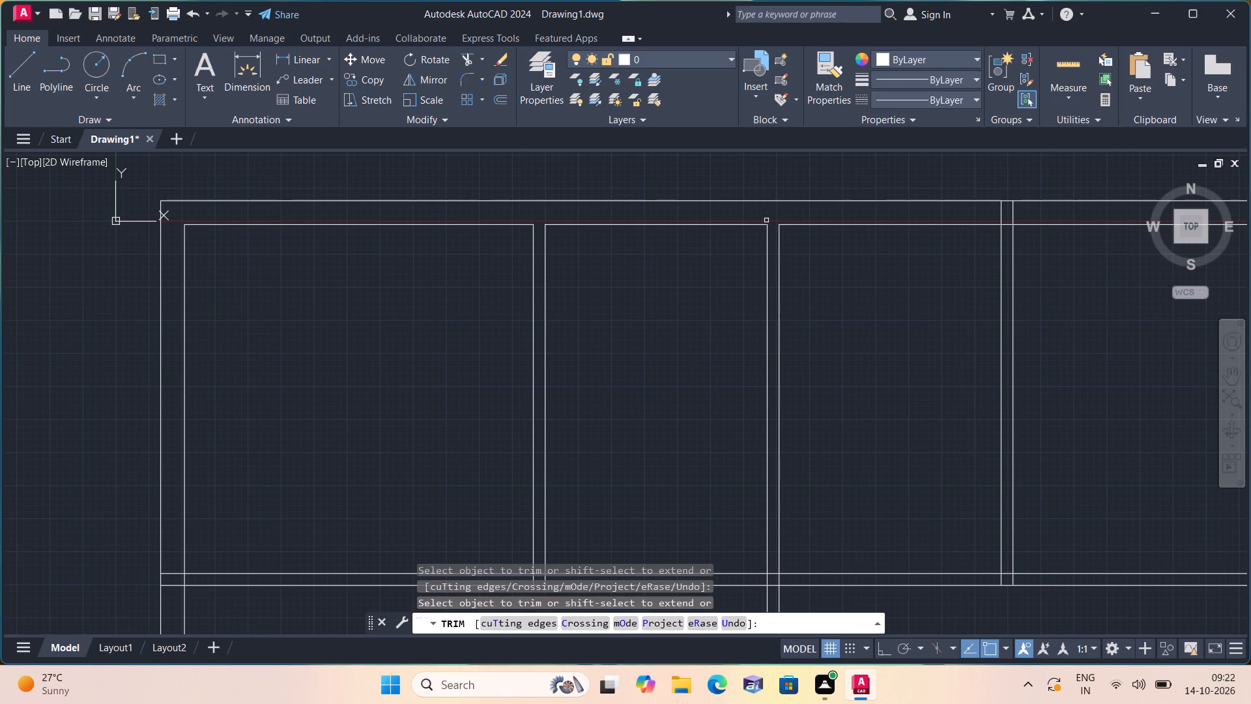
middle_drag(730, 221, 592, 186)
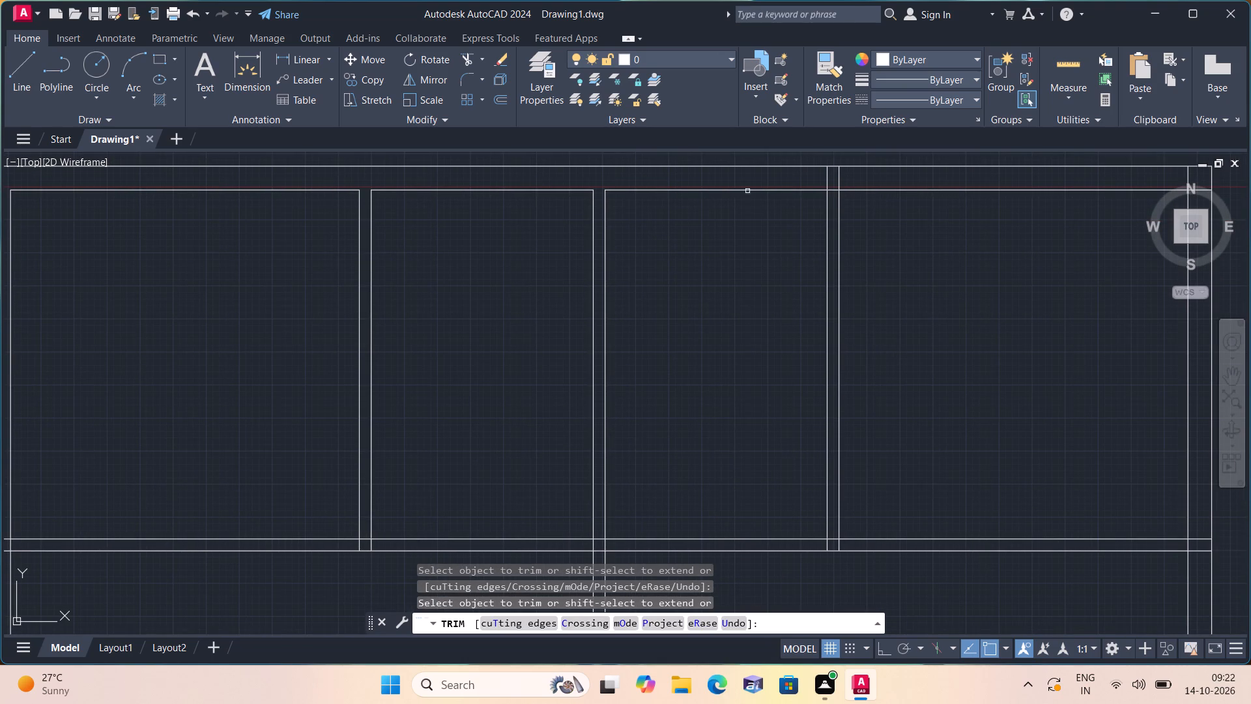
scroll(749, 189, up, 1)
scroll(753, 189, down, 1)
click(774, 179)
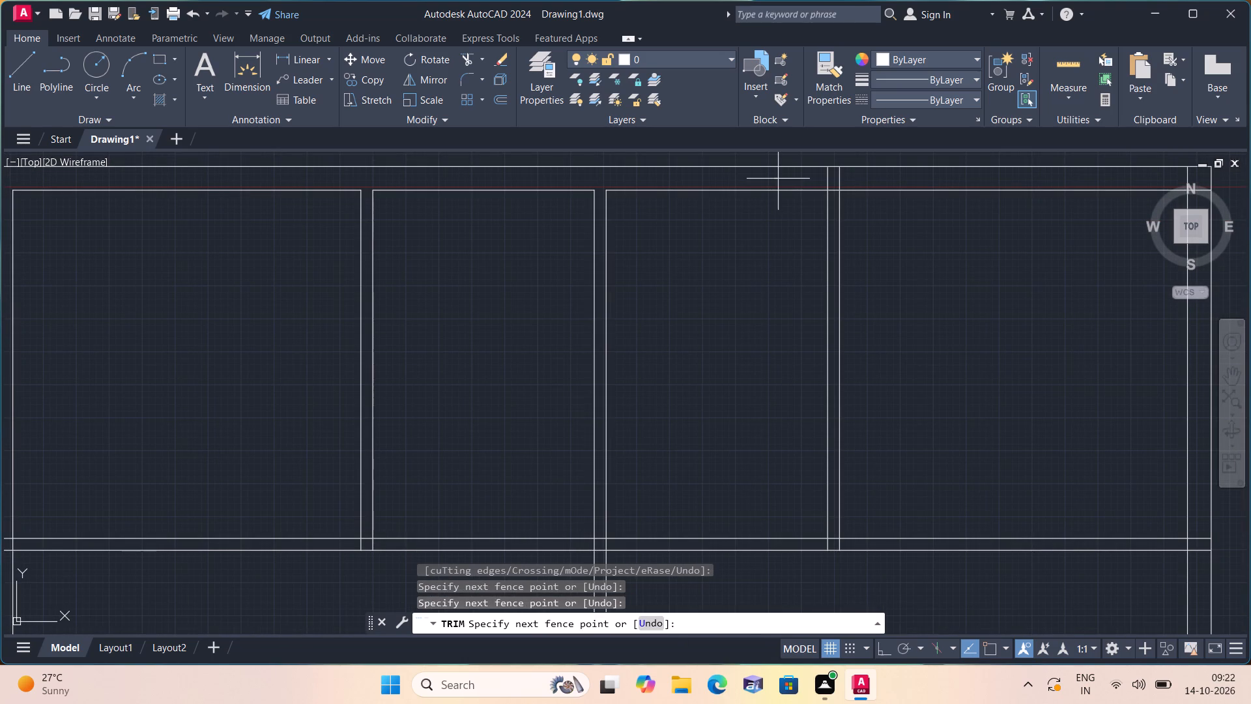
click(859, 181)
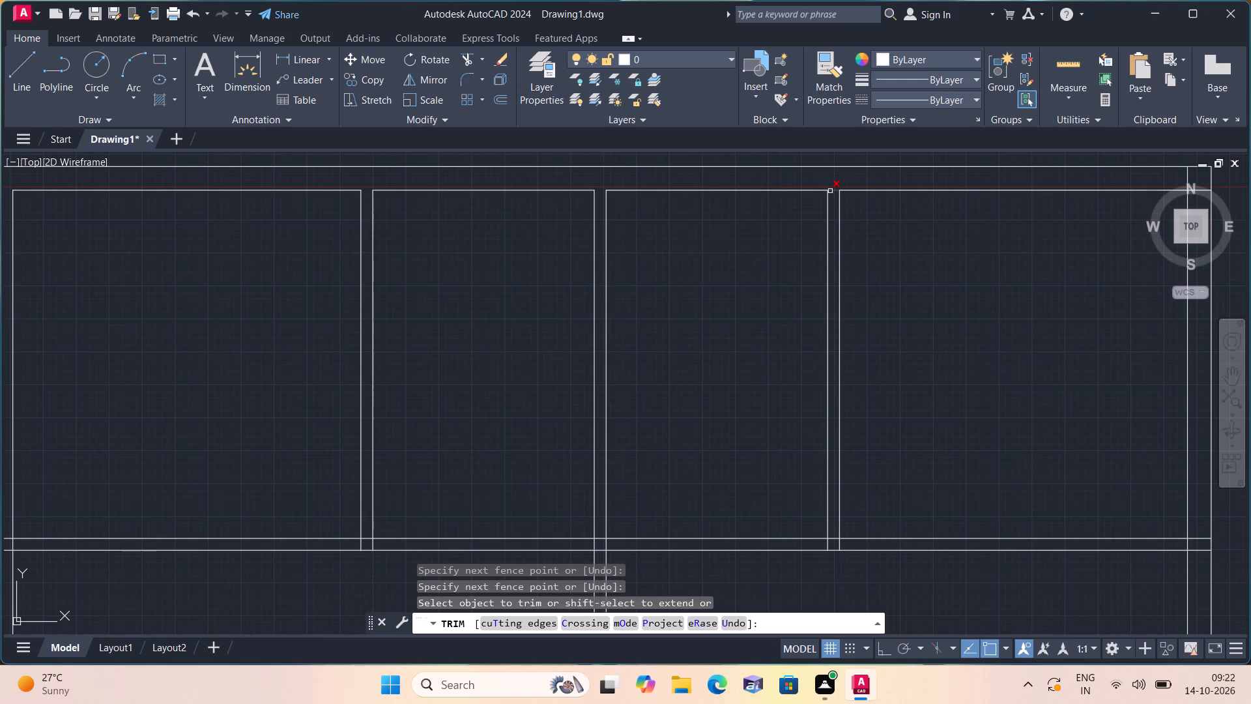
click(830, 191)
Trim the overlapping inner wall lines at the top-right corner of the outer walls.
scroll(832, 189, down, 1)
scroll(893, 206, down, 1)
middle_drag(880, 206, 857, 207)
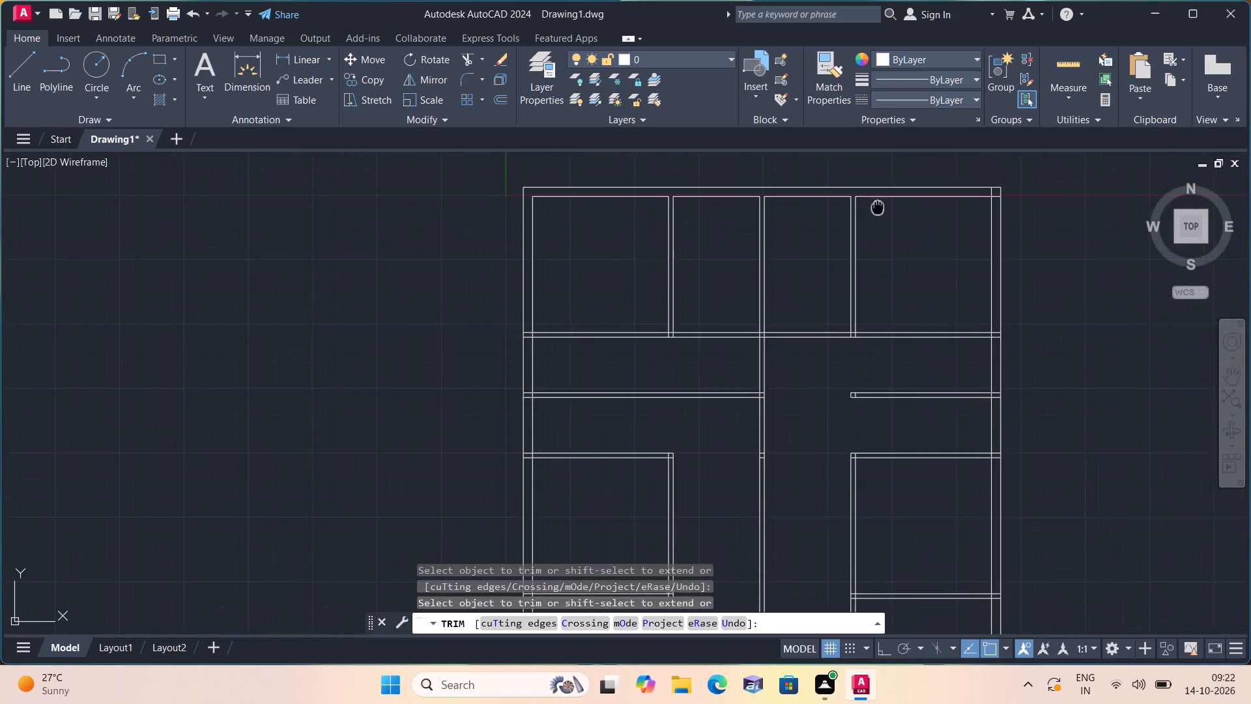
middle_drag(857, 207, 744, 196)
scroll(852, 185, up, 2)
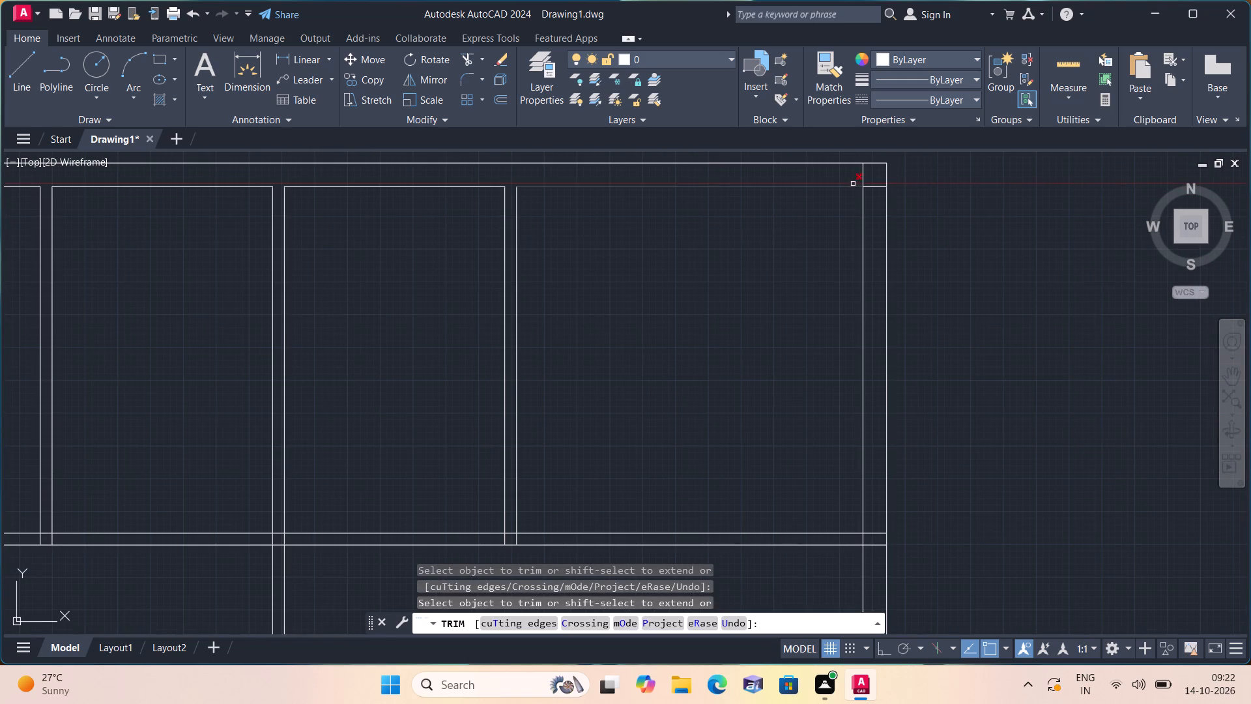
click(854, 179)
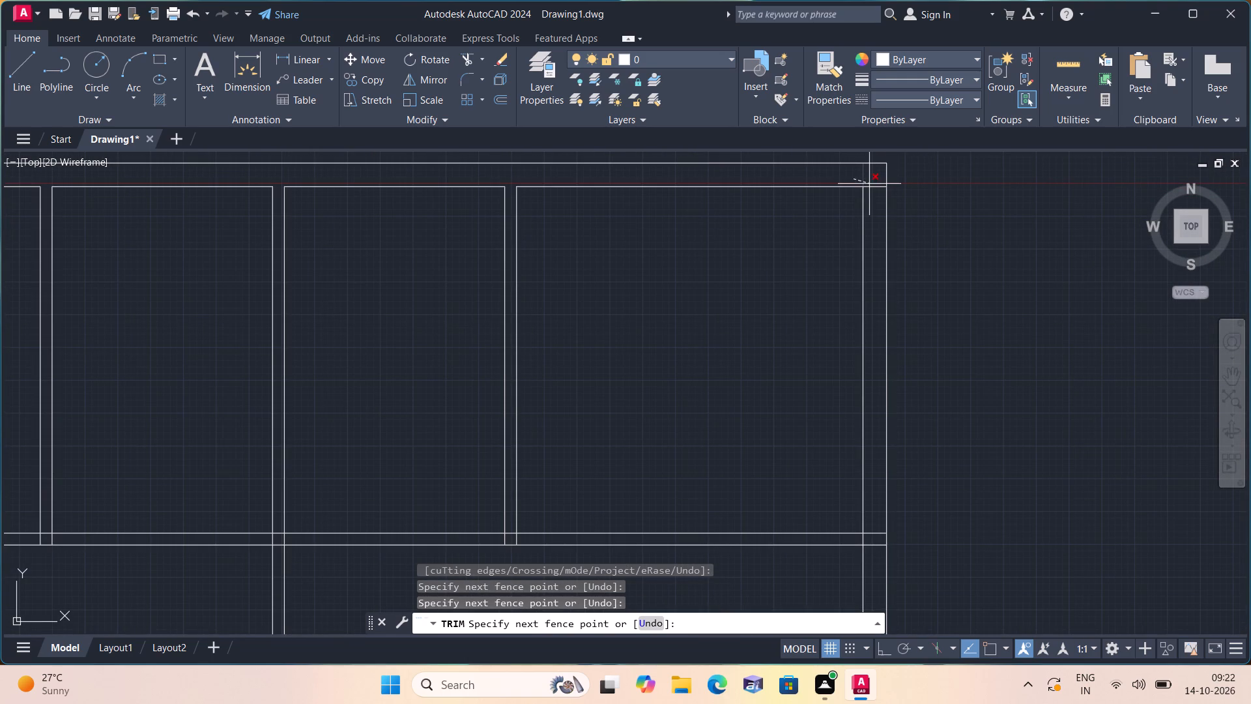
click(874, 190)
Trim the uppermost horizontal partition's ends inside the left outer wall and the inner wall line crossing that partition.
scroll(874, 190, down, 2)
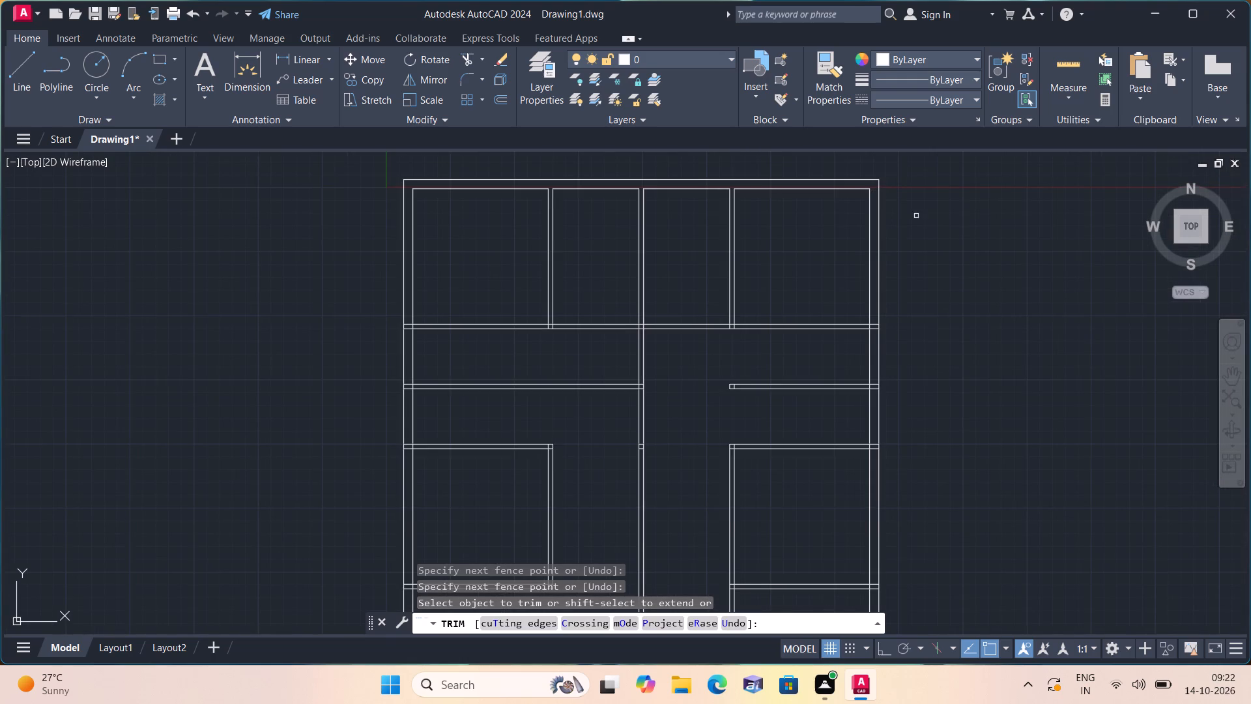
middle_drag(949, 248, 906, 209)
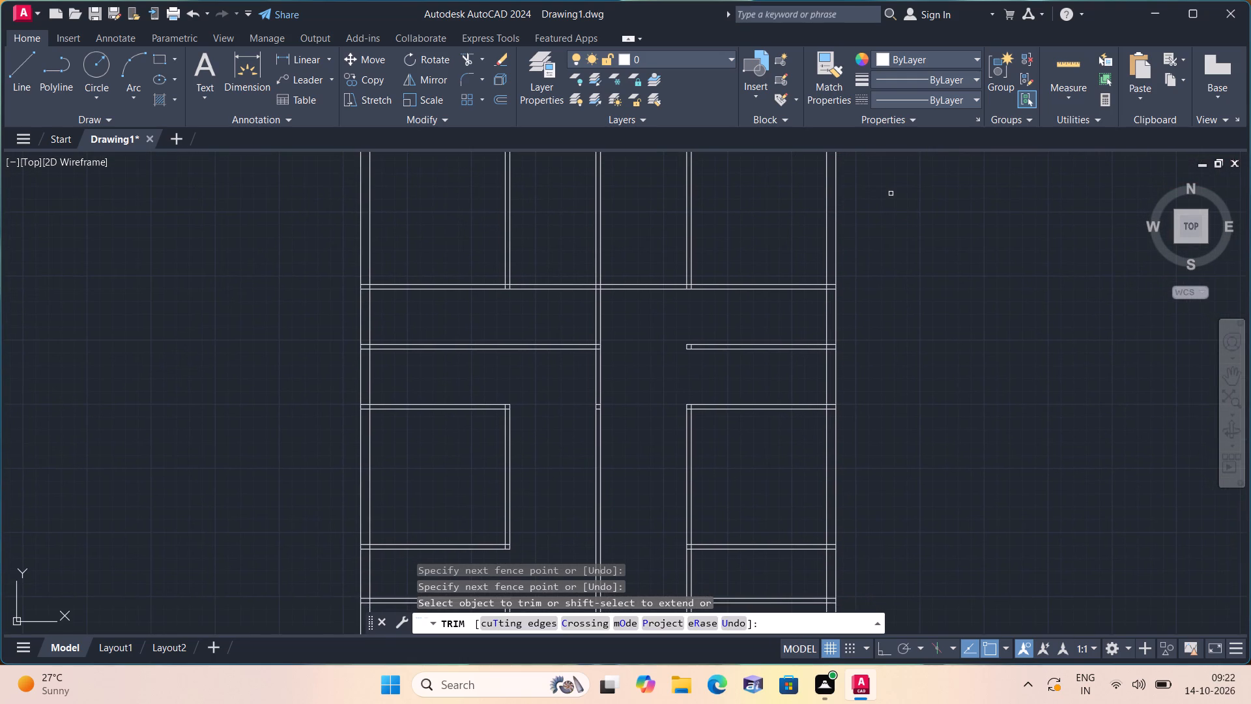
scroll(891, 194, down, 1)
scroll(891, 194, up, 1)
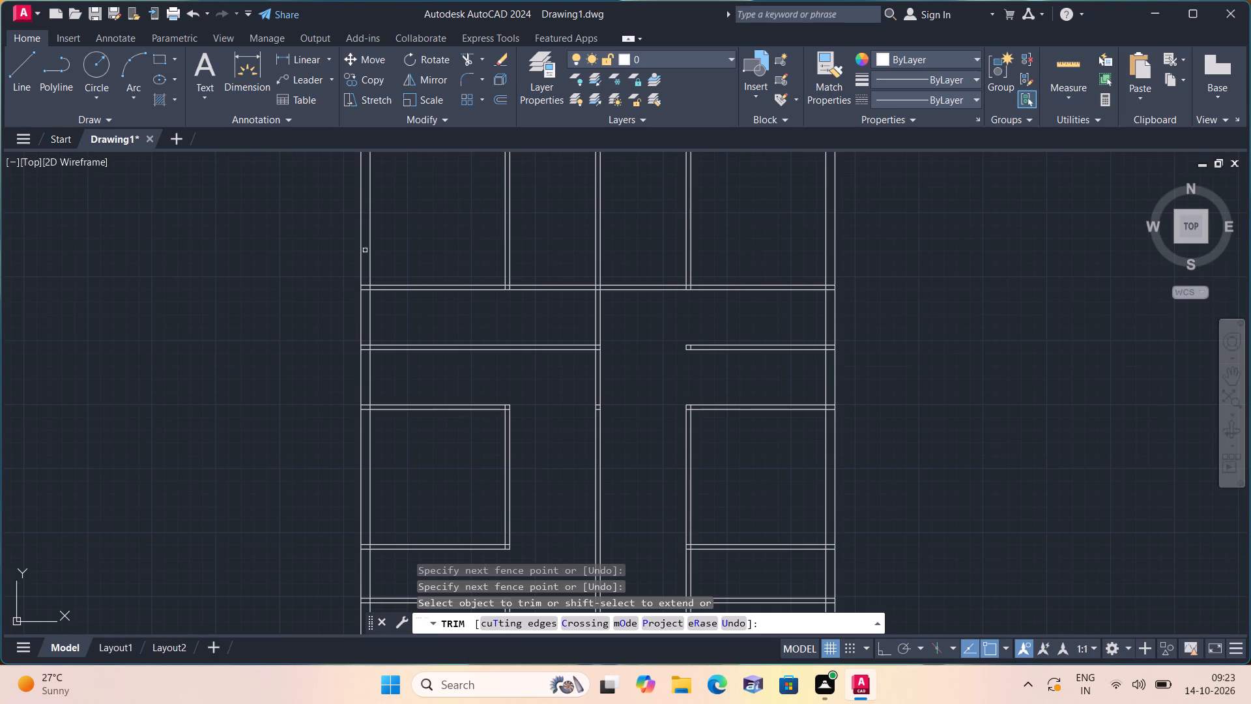
scroll(354, 284, up, 2)
scroll(407, 282, up, 1)
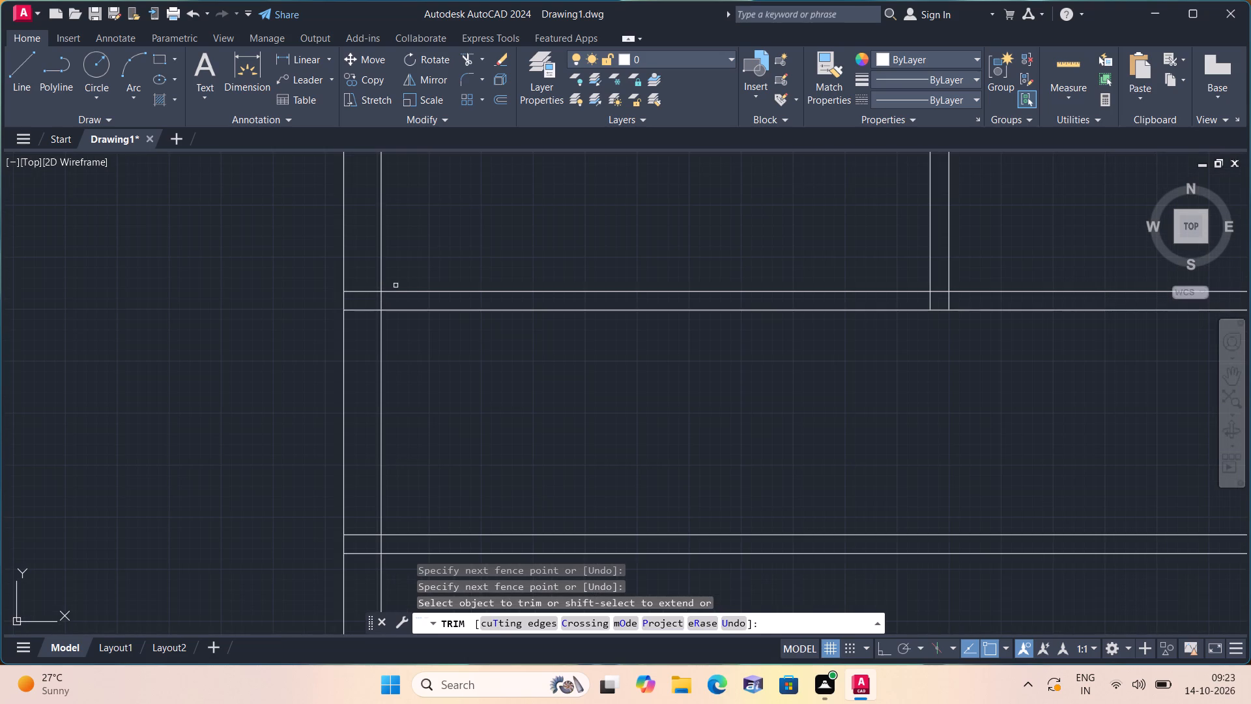
drag(371, 284, 369, 298)
click(367, 319)
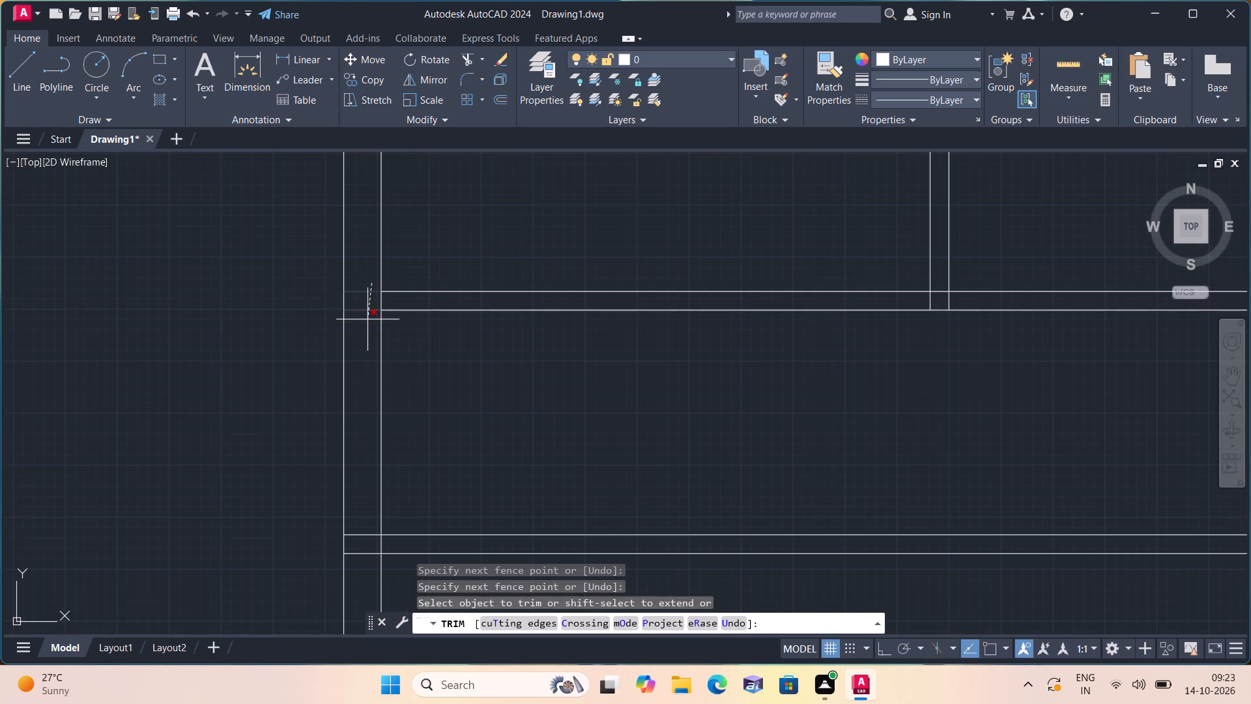
click(376, 304)
click(383, 304)
Trim the overlapping lines where the first vertical partition meets the uppermost horizontal partition, opening the T-junction.
scroll(383, 304, down, 1)
middle_drag(515, 387, 475, 334)
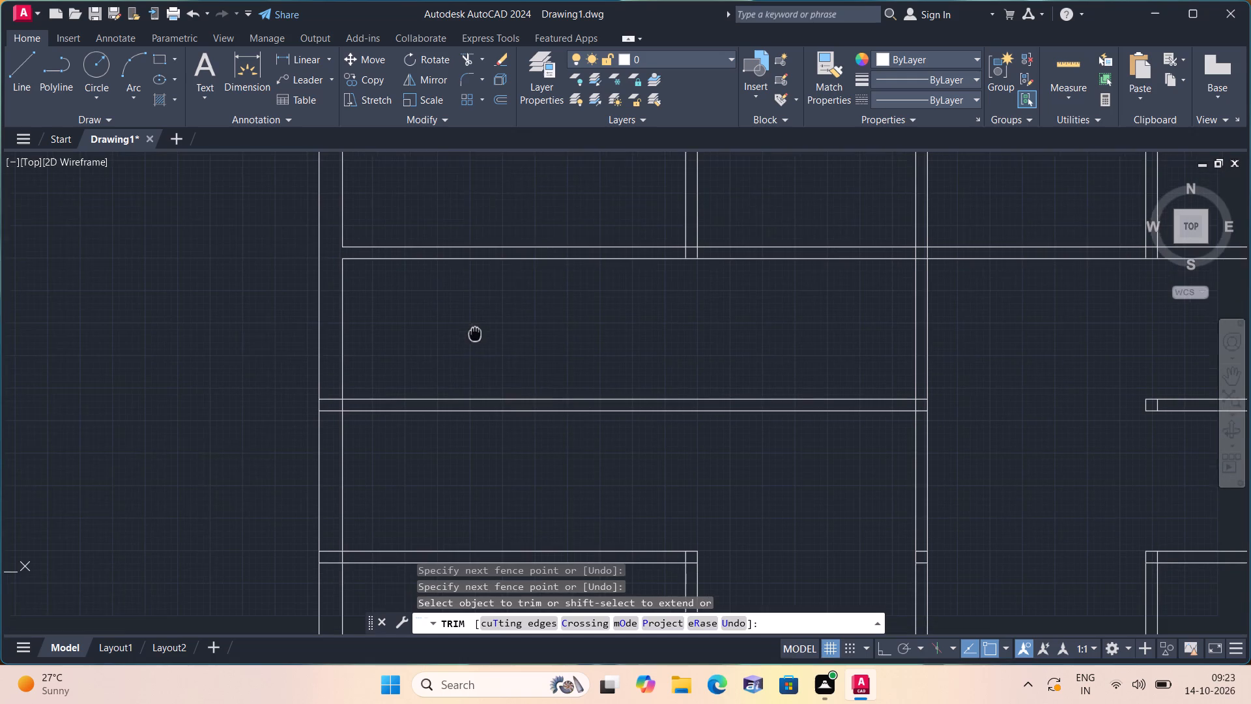
scroll(687, 255, up, 2)
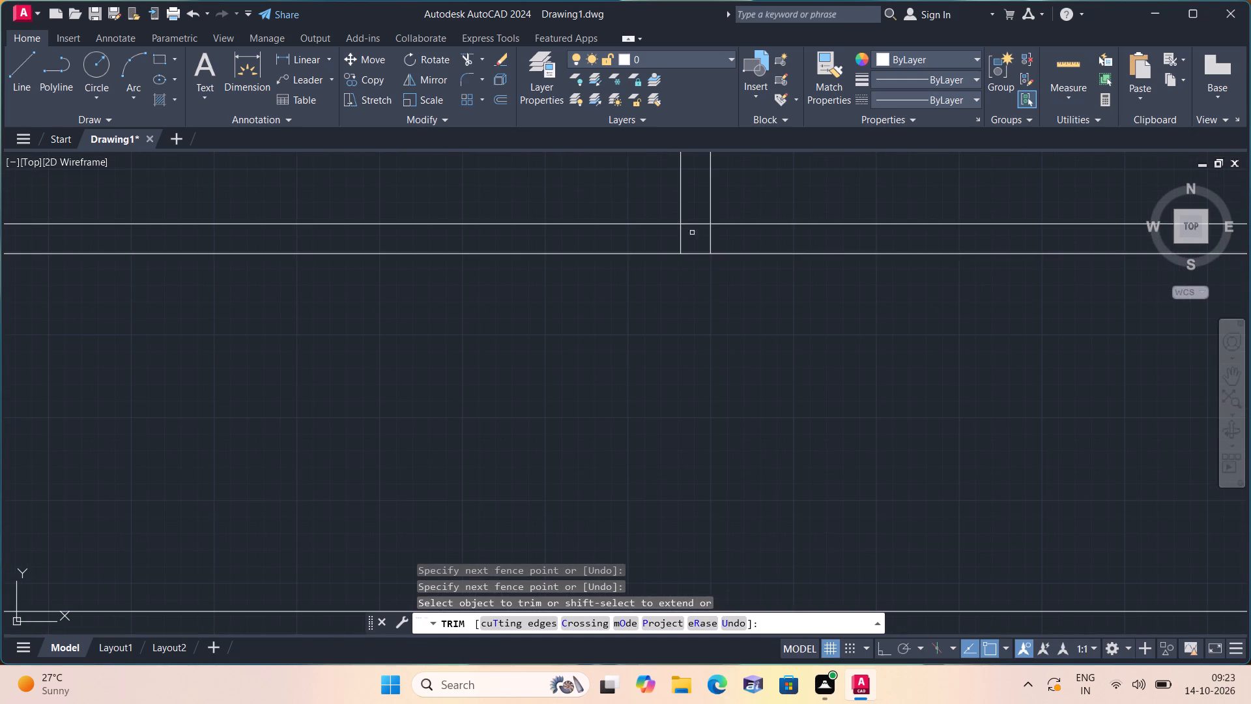
click(699, 220)
click(692, 242)
drag(660, 242, 676, 242)
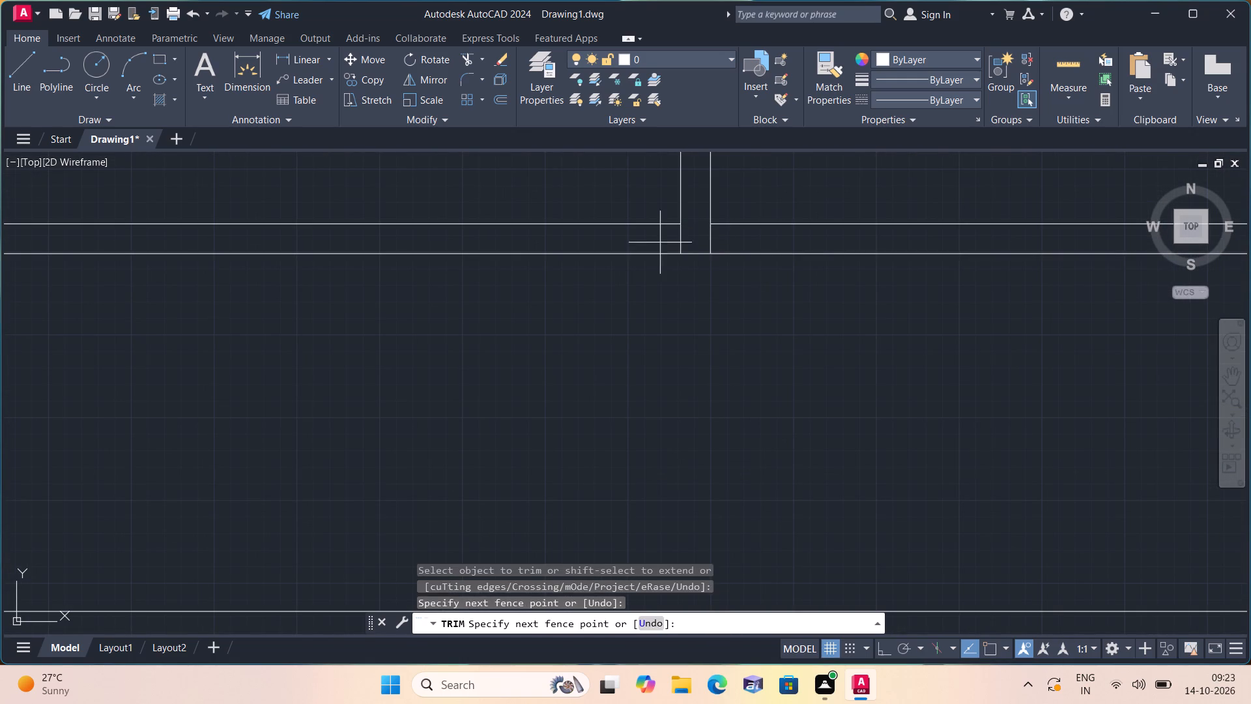
click(726, 239)
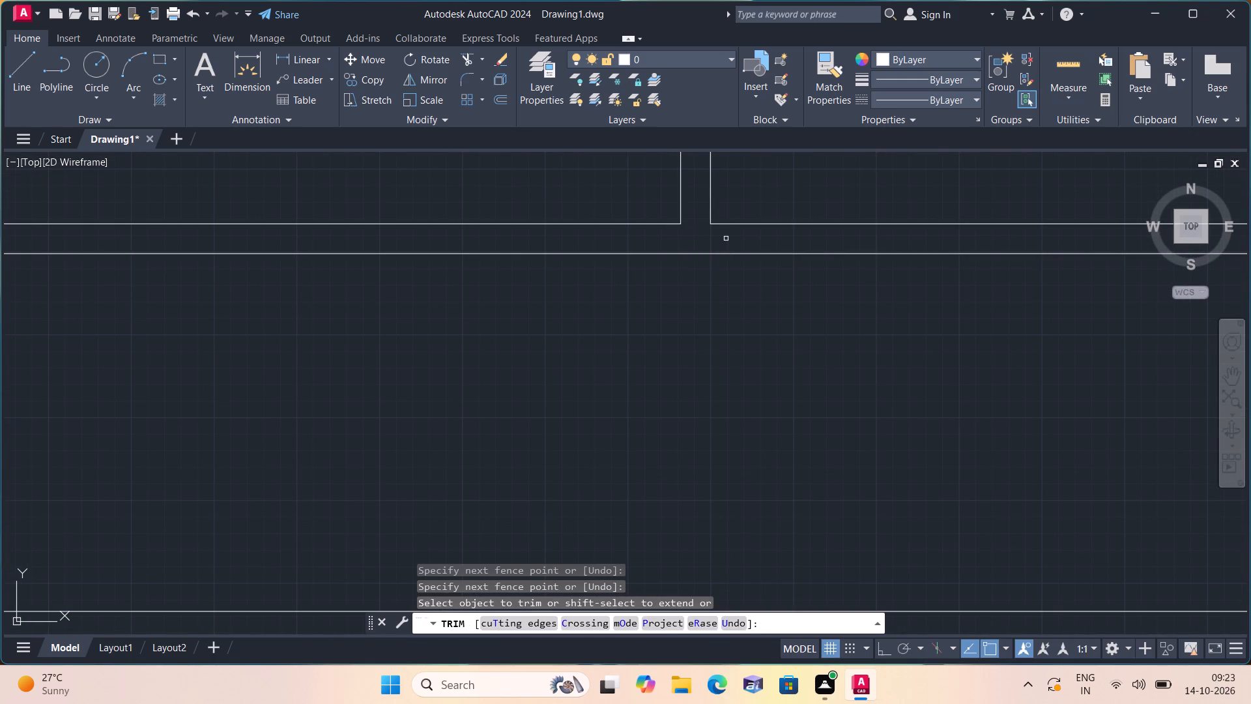
Trim the second horizontal partition's ends inside the left outer wall and the inner wall line crossing that partition.
scroll(726, 239, down, 2)
middle_drag(634, 263, 516, 233)
scroll(631, 263, down, 1)
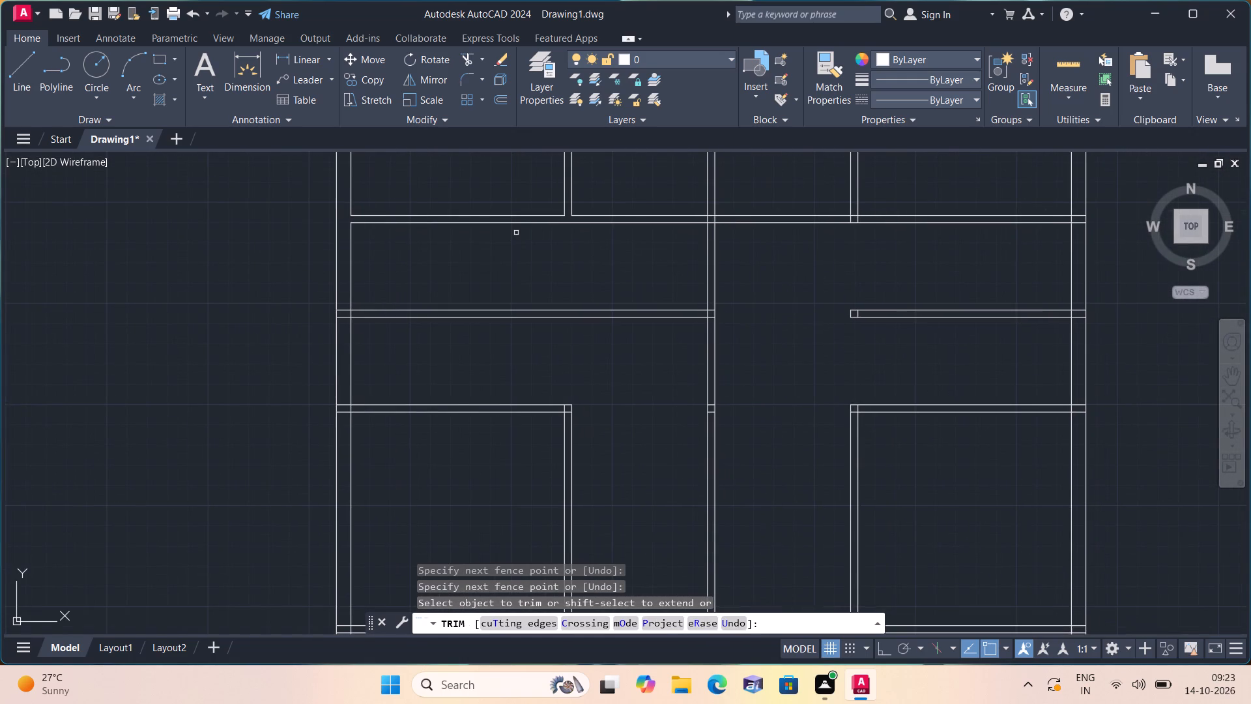
scroll(337, 323, up, 3)
drag(348, 259, 358, 345)
click(384, 289)
click(384, 288)
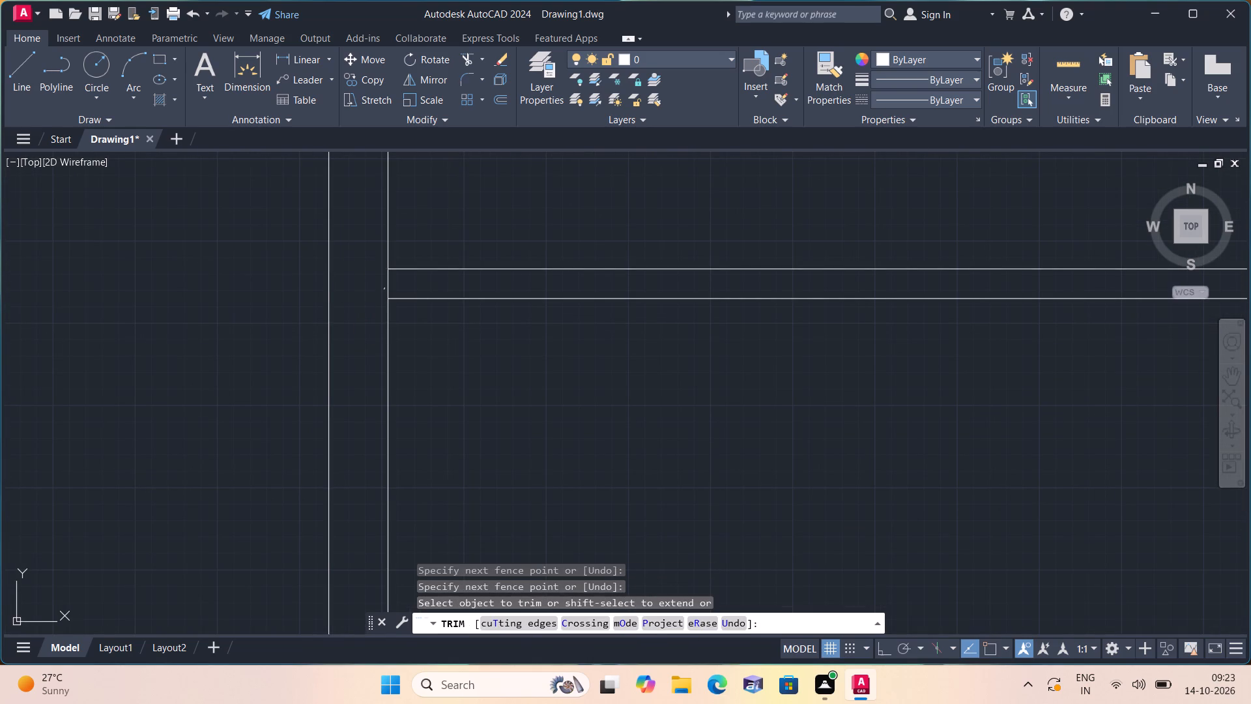
click(386, 288)
Trim the third horizontal partition's ends inside the left outer wall and the inner wall line crossing that partition.
scroll(386, 288, down, 2)
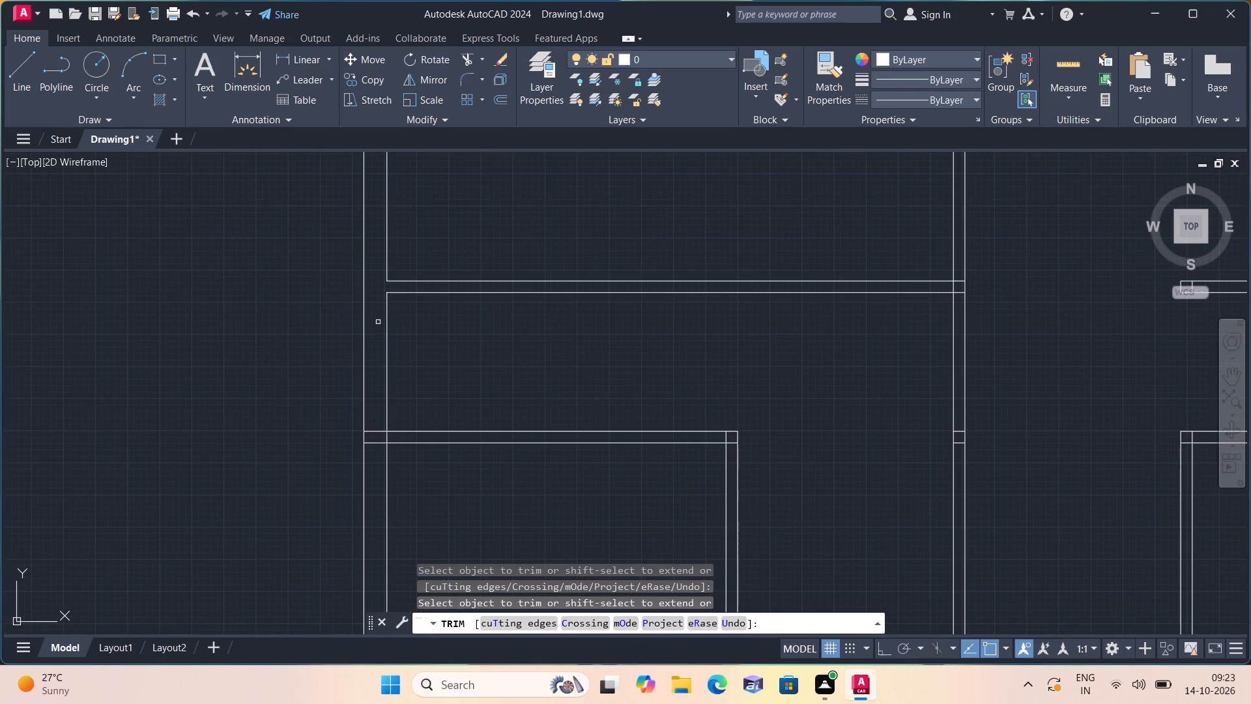
scroll(377, 332, down, 2)
middle_drag(411, 374, 399, 311)
scroll(370, 322, up, 3)
drag(337, 252, 337, 310)
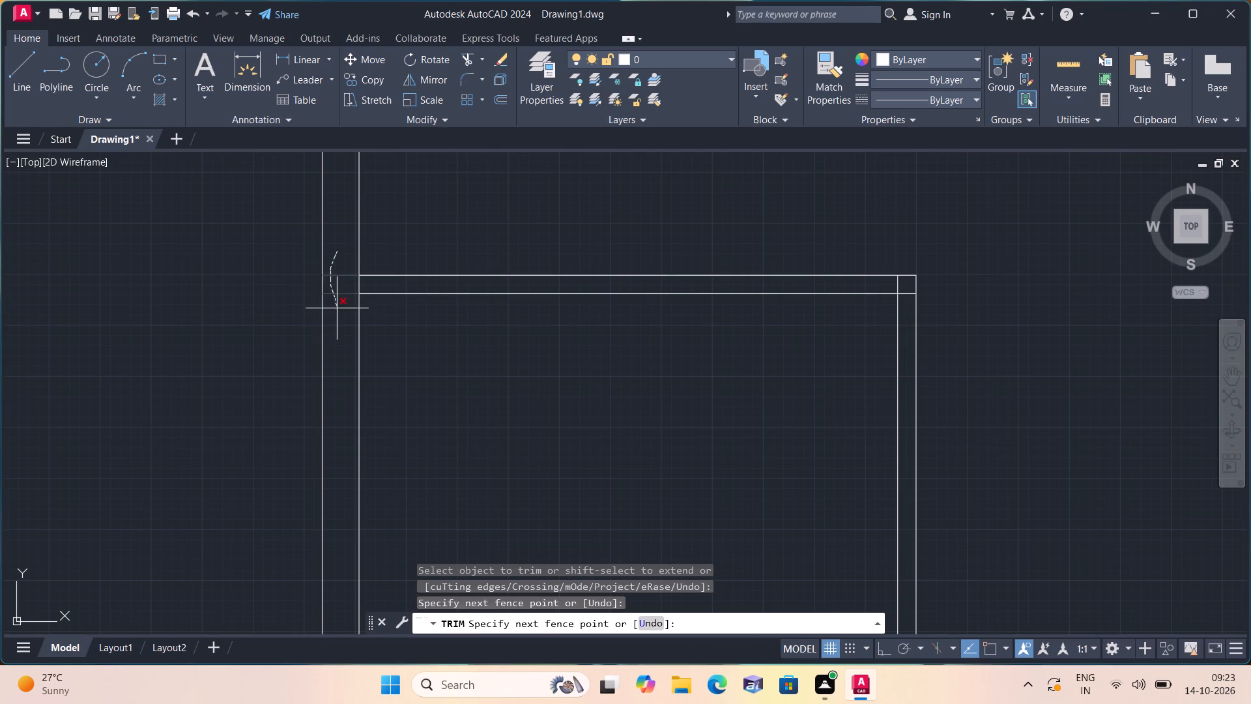
click(360, 284)
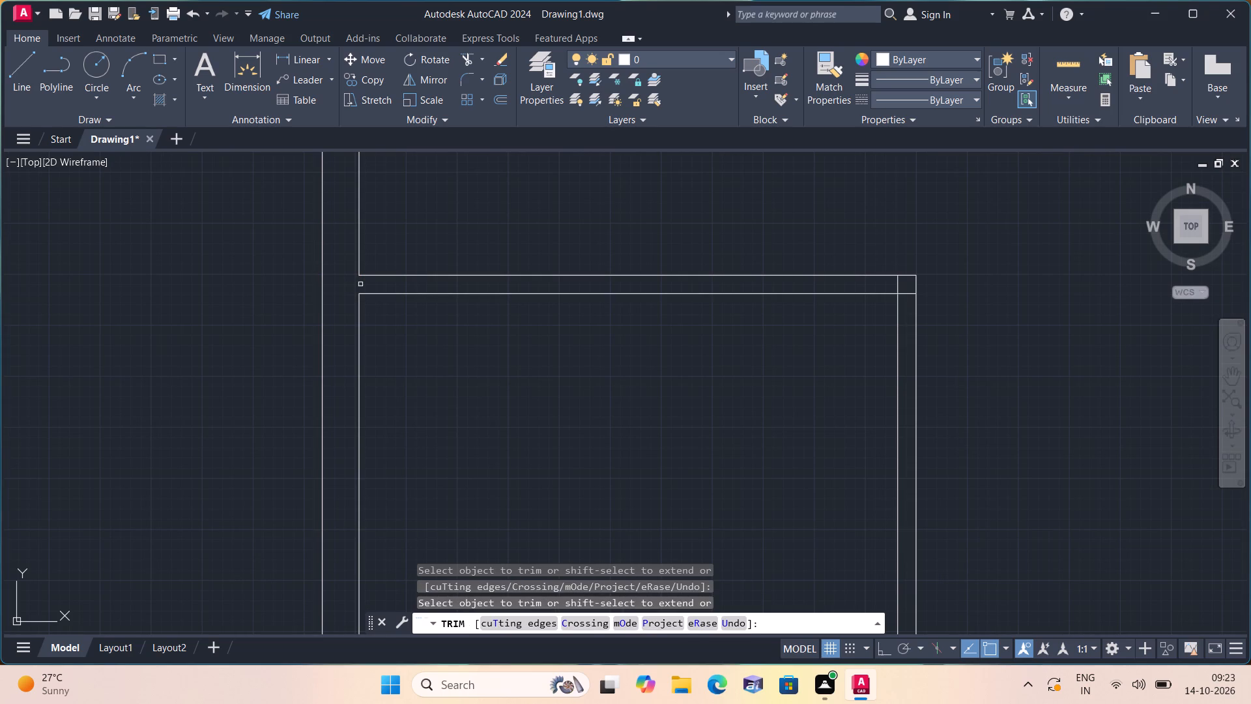
Trim the fourth horizontal partition's ends inside the left outer wall and the inner wall line crossing that partition.
scroll(360, 284, down, 2)
middle_drag(394, 391, 374, 379)
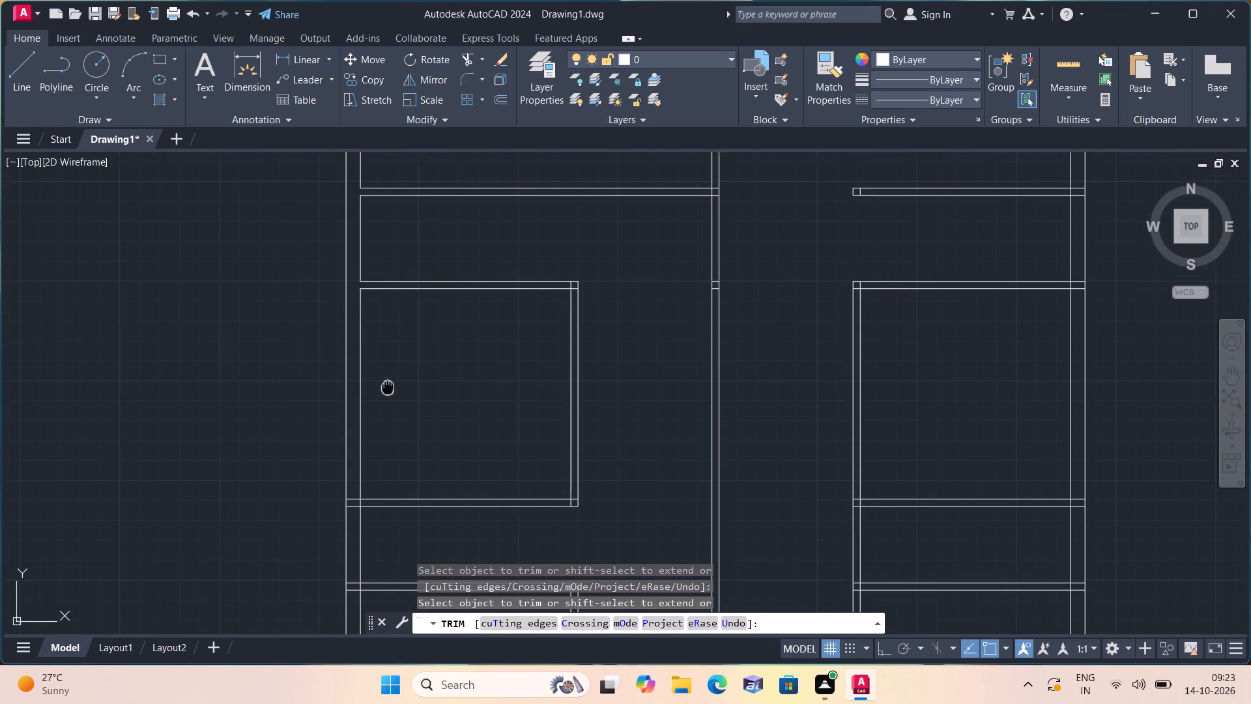
middle_drag(374, 379, 366, 285)
scroll(319, 395, up, 2)
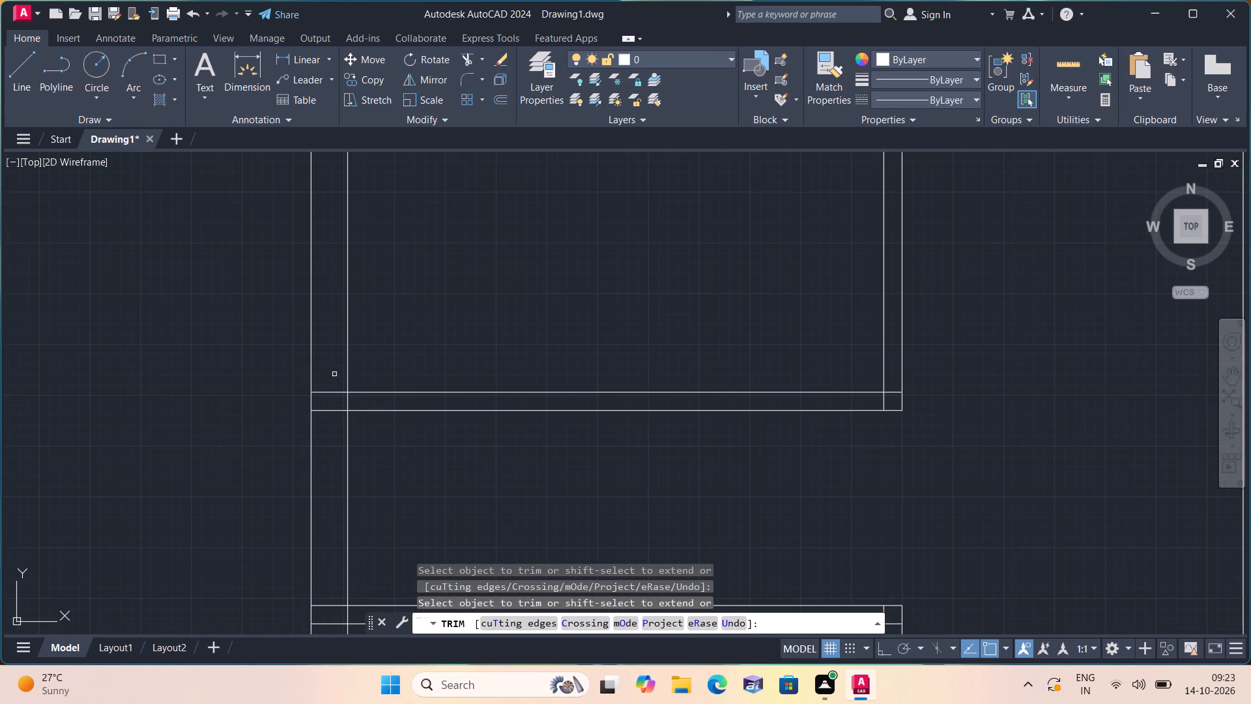
drag(334, 373, 334, 435)
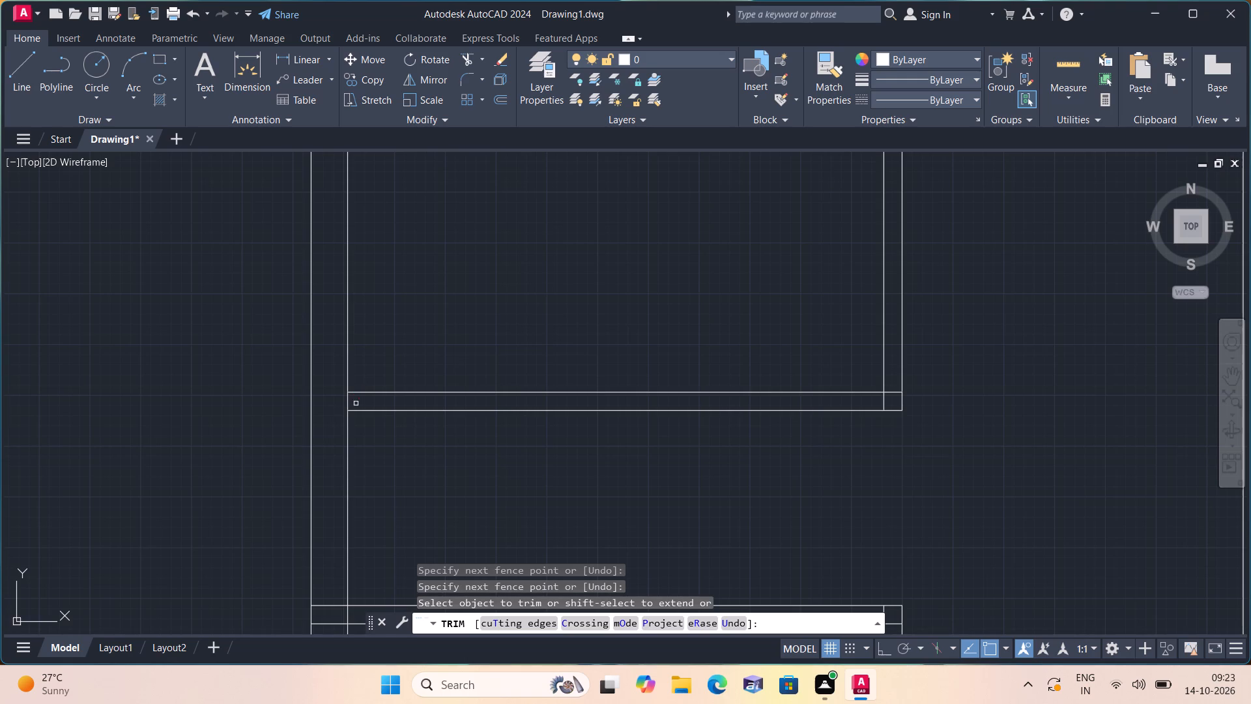
click(348, 402)
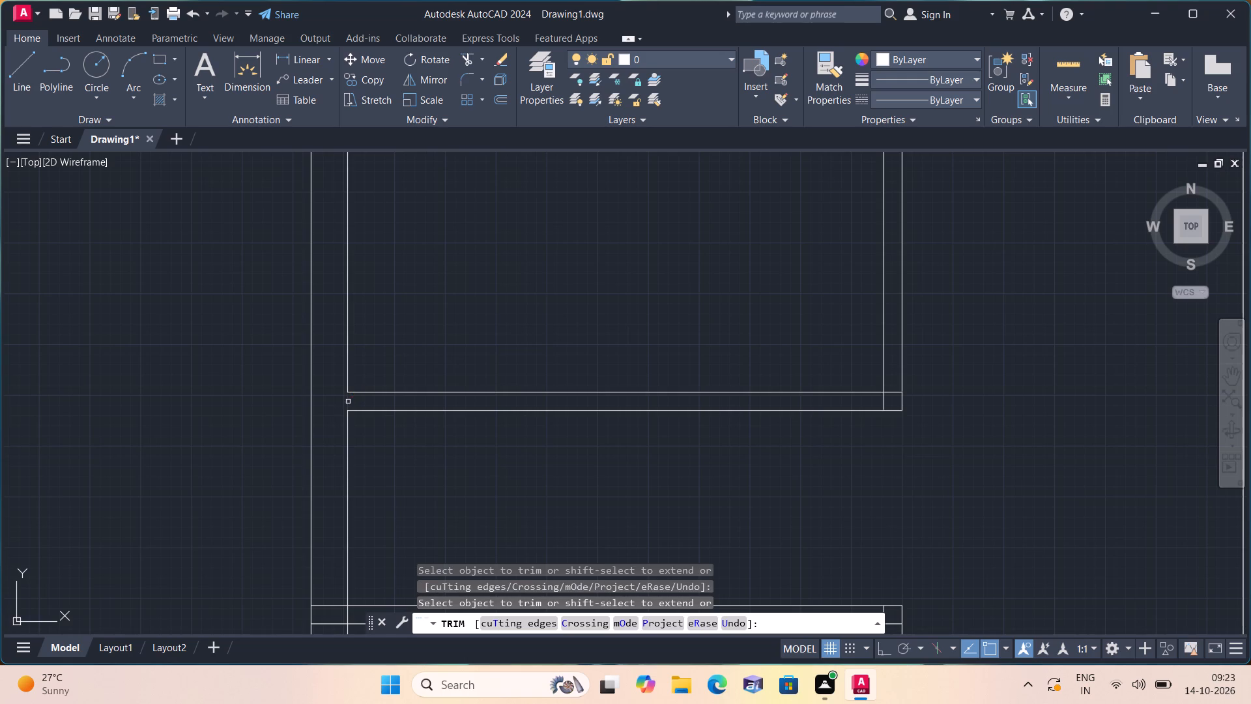
Trim the lowest horizontal partition's ends inside the left outer wall and the inner wall line crossing that partition.
scroll(348, 402, down, 3)
middle_drag(371, 426, 358, 343)
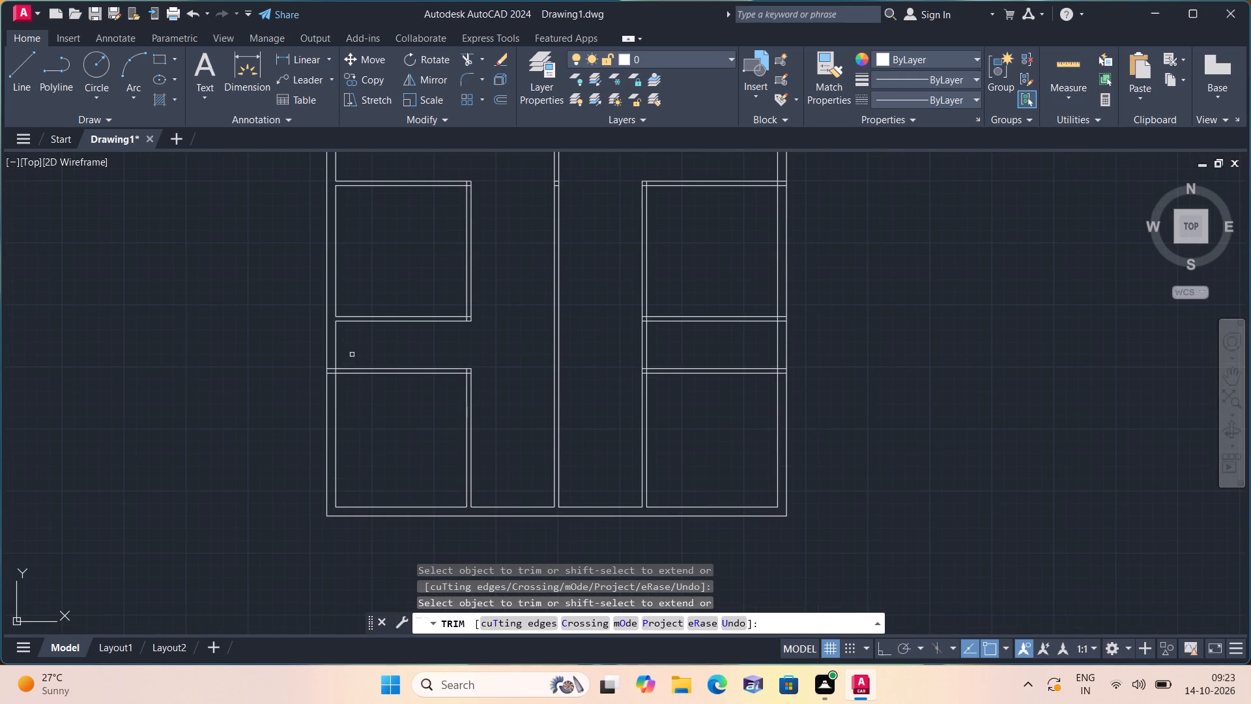
scroll(341, 389, up, 3)
drag(296, 273, 295, 340)
click(314, 315)
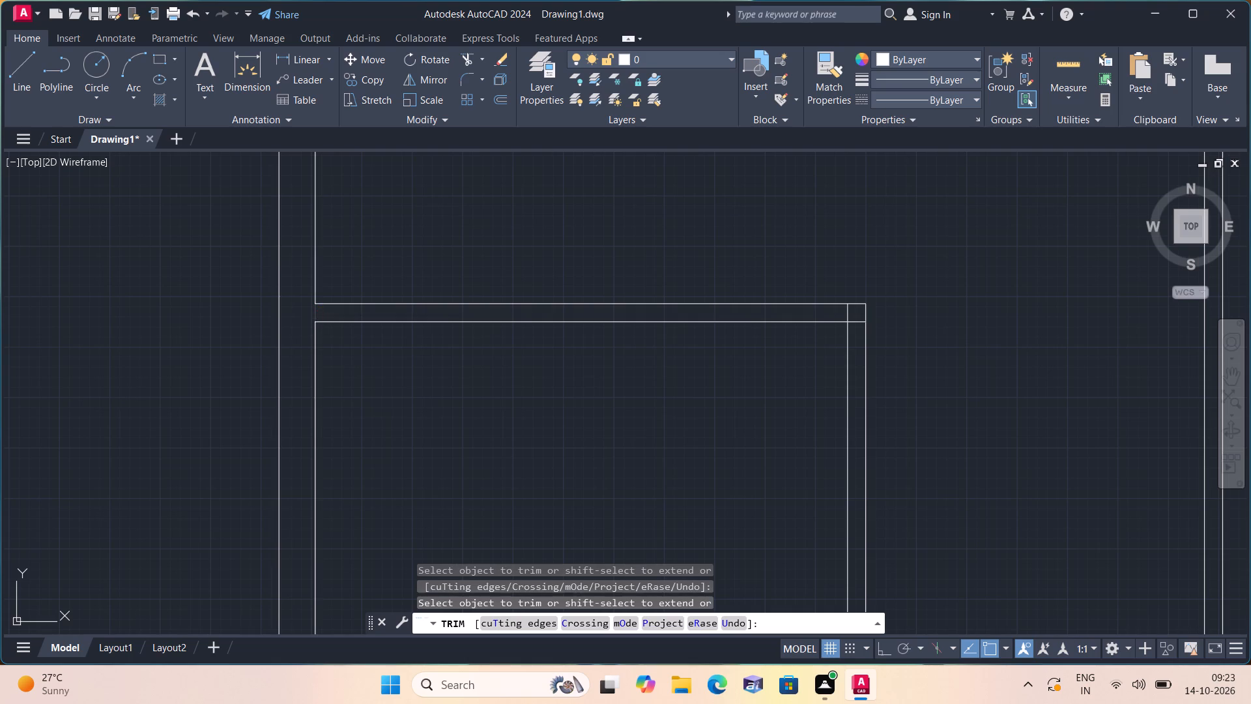
Trim the lowest horizontal partition's ends inside the right outer wall and the inner wall line crossing that partition.
scroll(314, 315, down, 2)
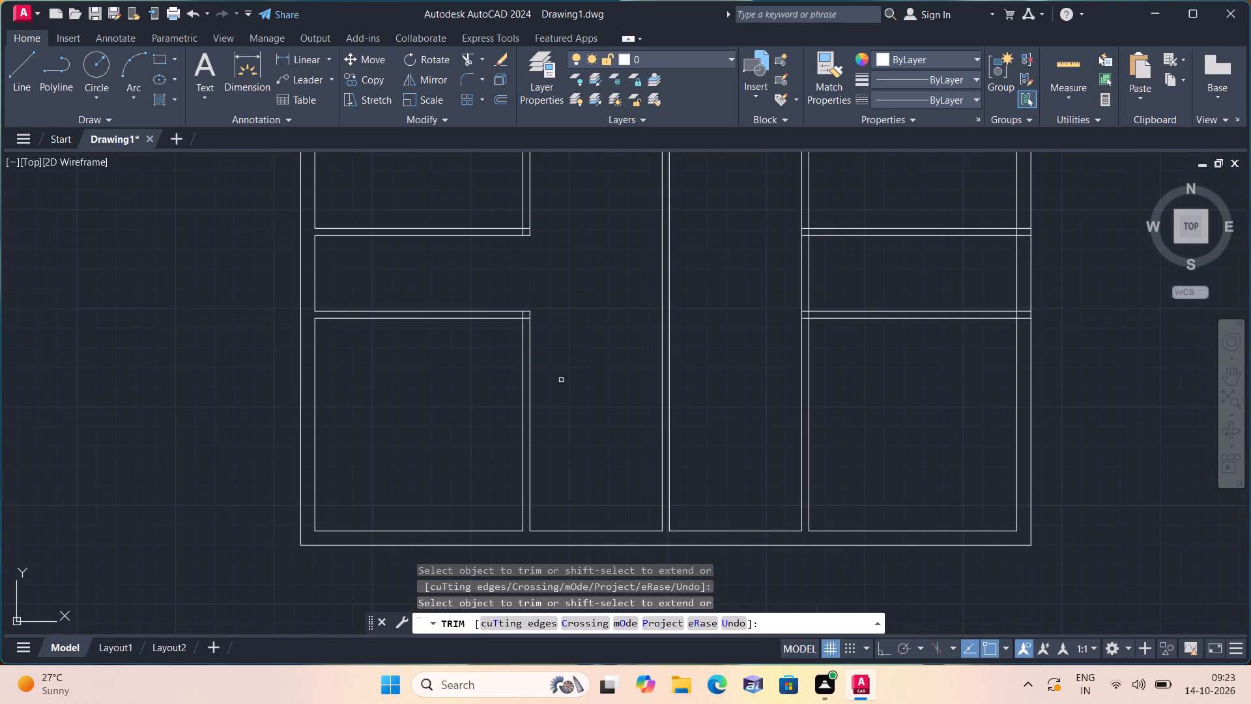
middle_drag(556, 377, 375, 386)
scroll(546, 374, down, 1)
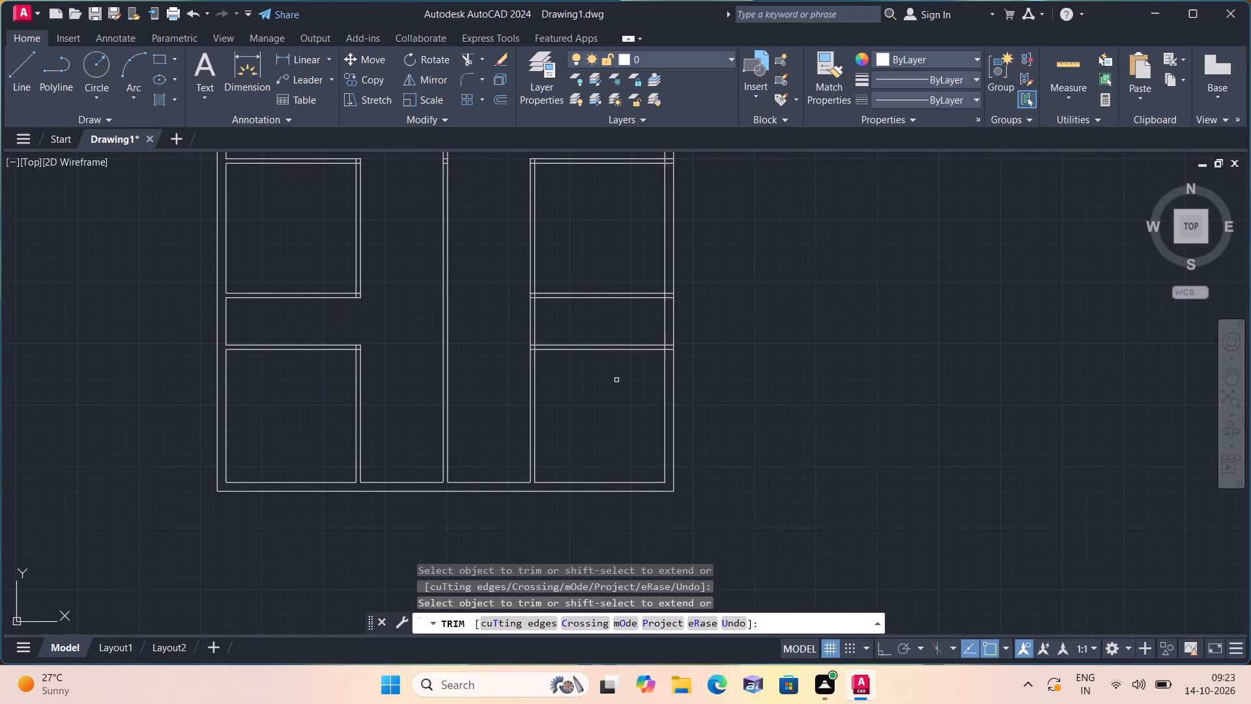
scroll(648, 351, up, 2)
scroll(703, 343, up, 1)
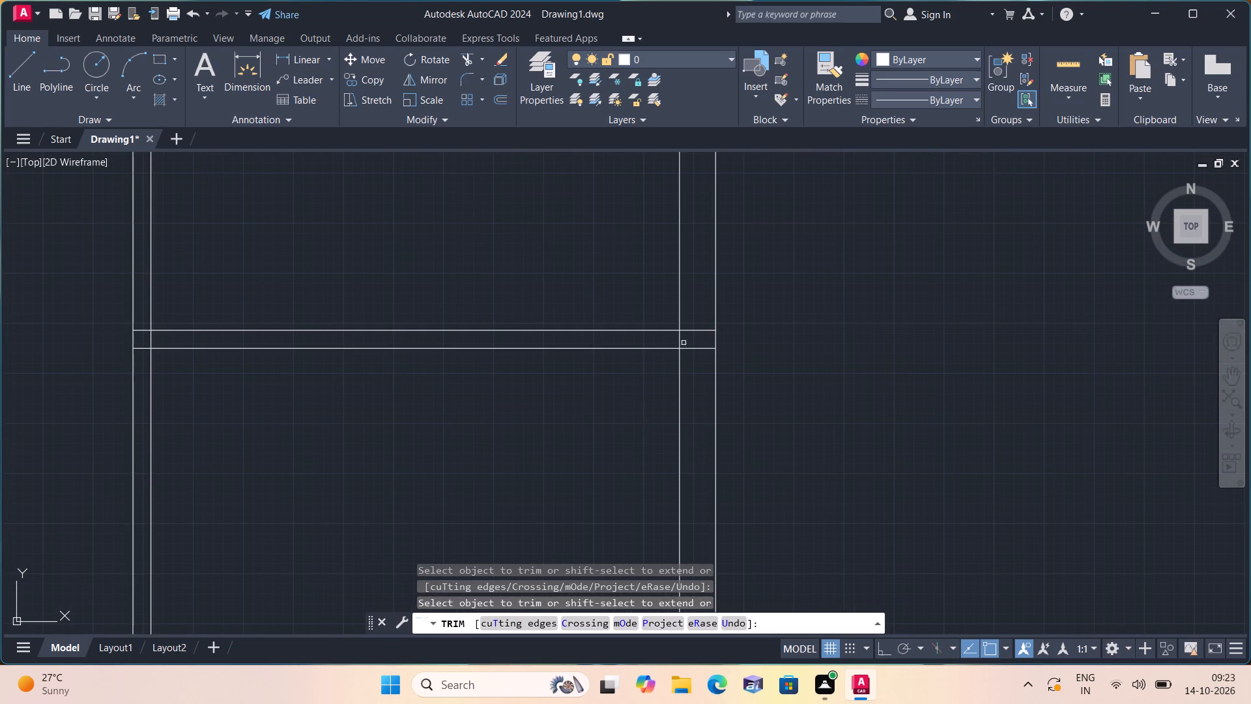
click(681, 340)
drag(695, 316, 694, 379)
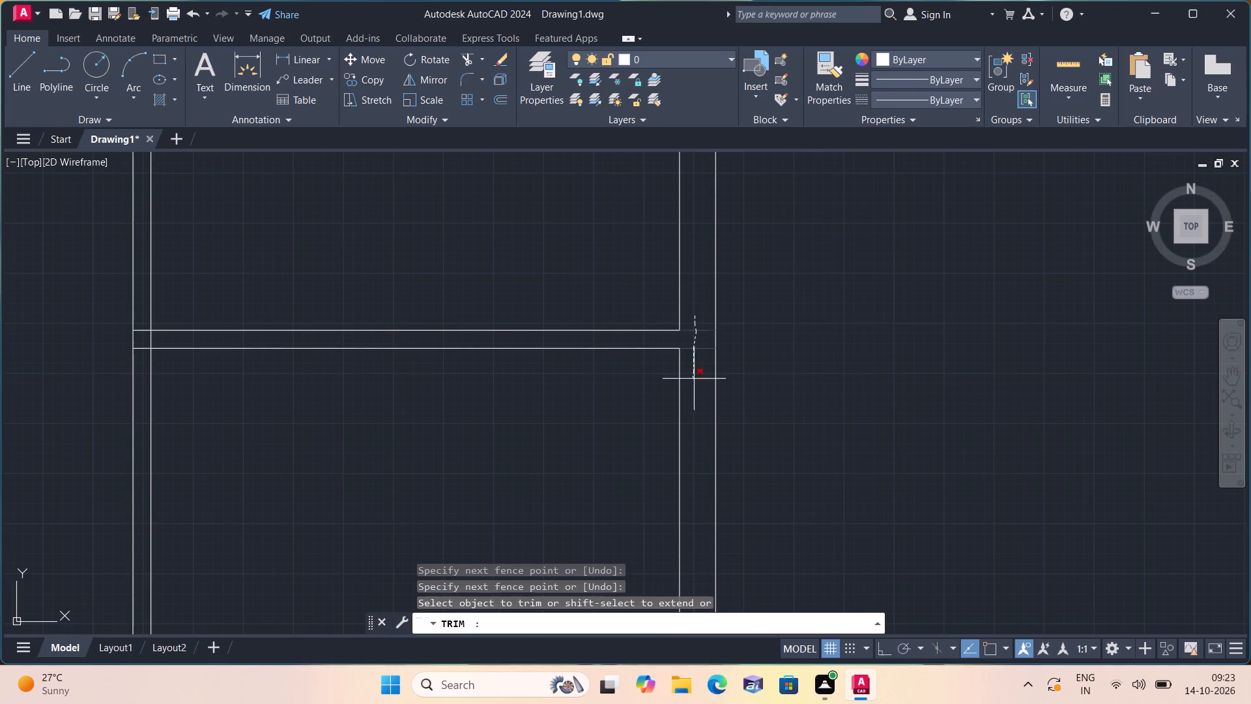
Trim the fourth horizontal partition's ends inside the right outer wall and the inner wall line crossing that partition.
scroll(691, 334, down, 3)
middle_drag(619, 312, 621, 392)
scroll(623, 393, down, 1)
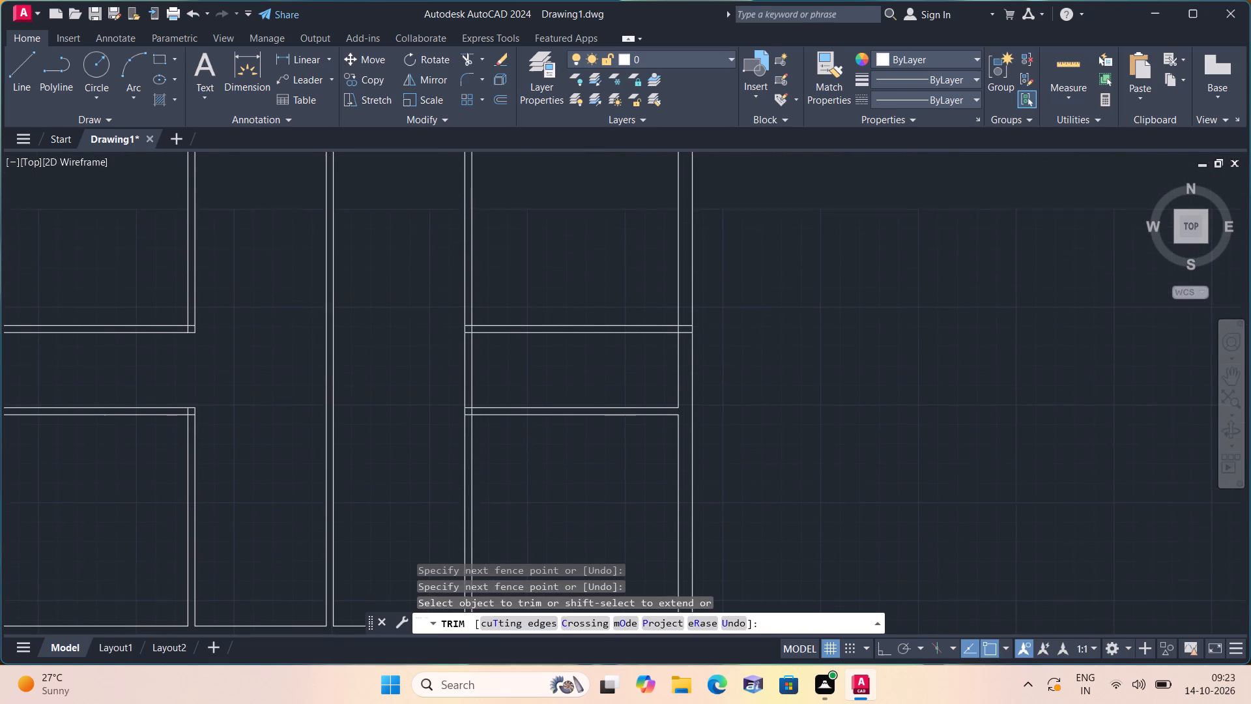
scroll(648, 374, up, 2)
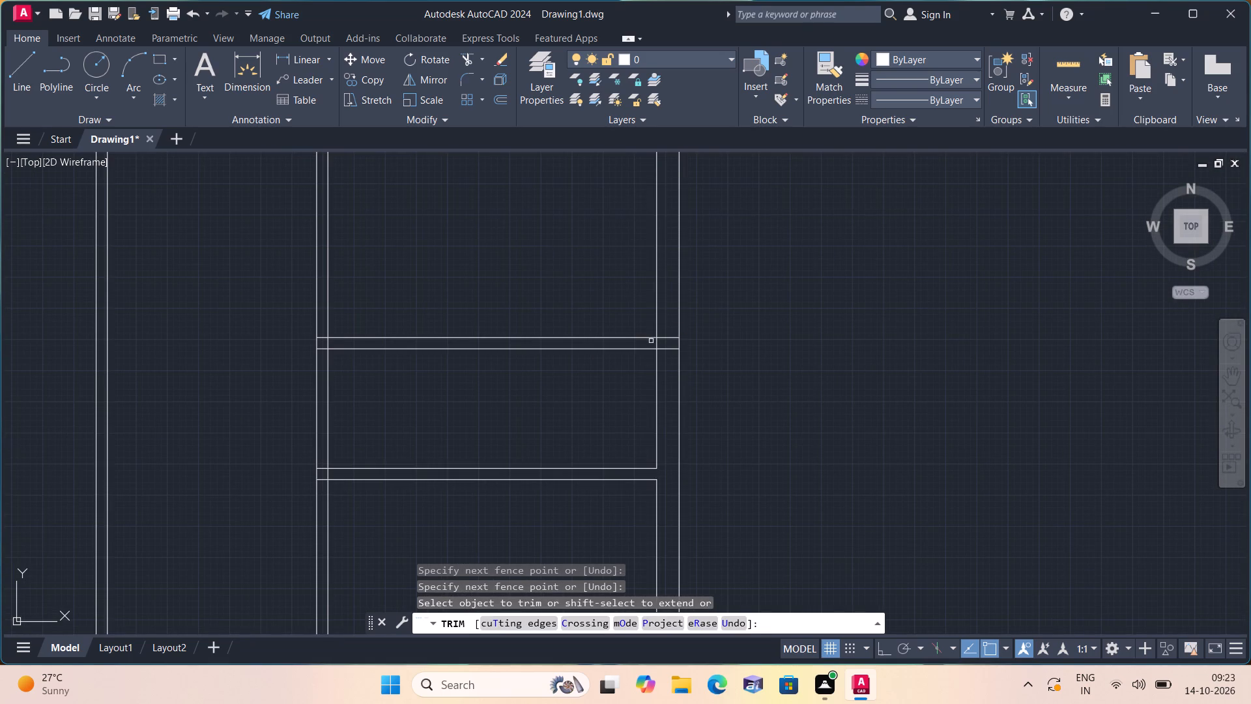
click(654, 342)
click(658, 343)
drag(663, 331, 669, 364)
Trim the third horizontal partition's ends inside the right outer wall and the inner wall line crossing that partition.
scroll(631, 337, down, 1)
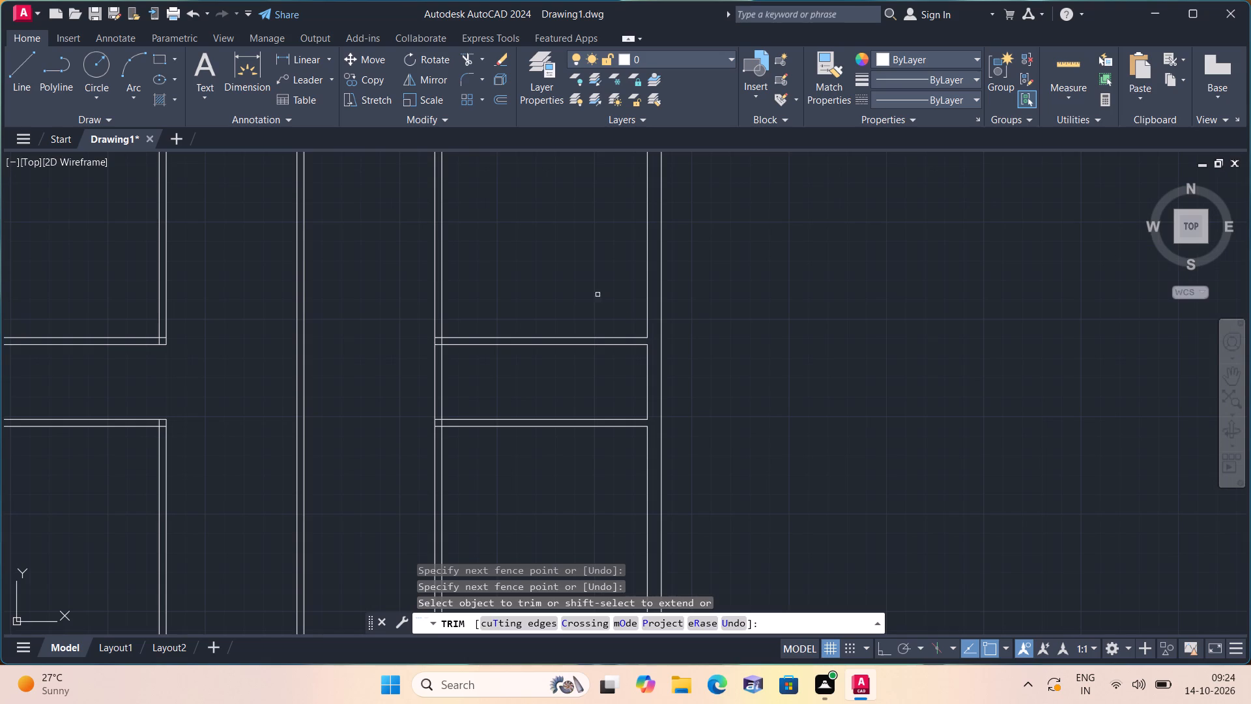
scroll(588, 374, down, 2)
middle_drag(566, 295, 568, 463)
scroll(599, 463, up, 4)
click(655, 460)
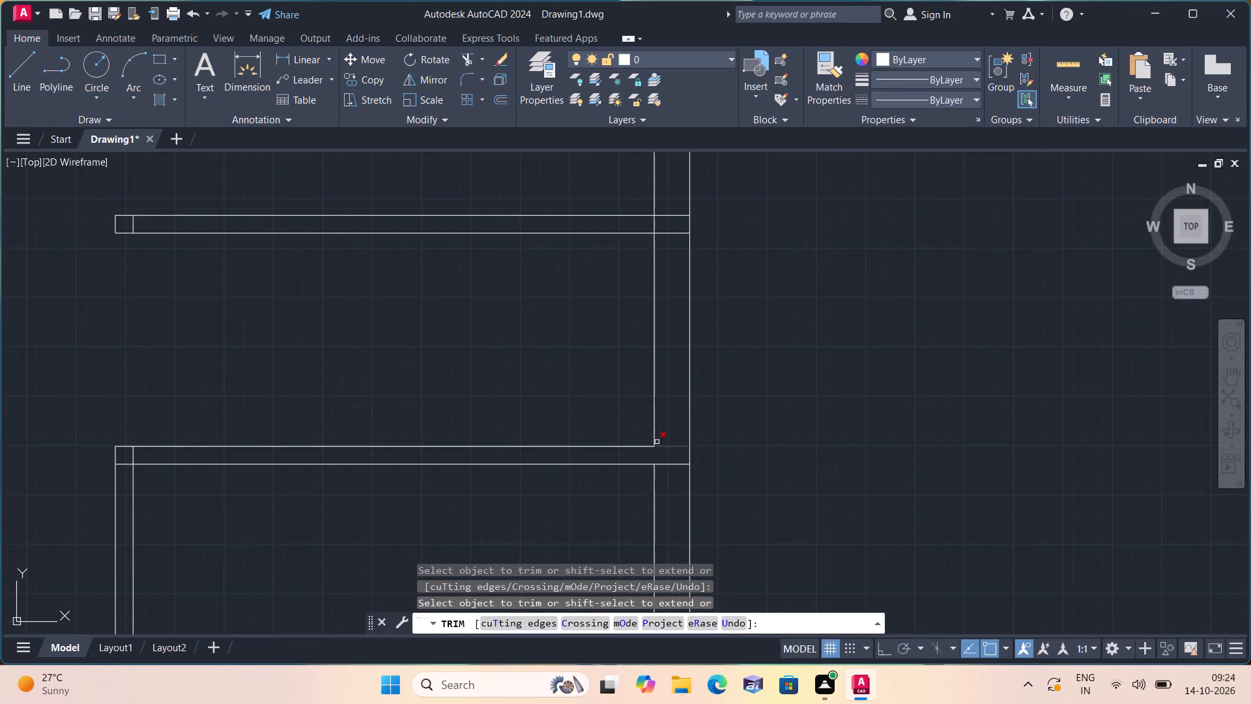
drag(662, 441, 669, 486)
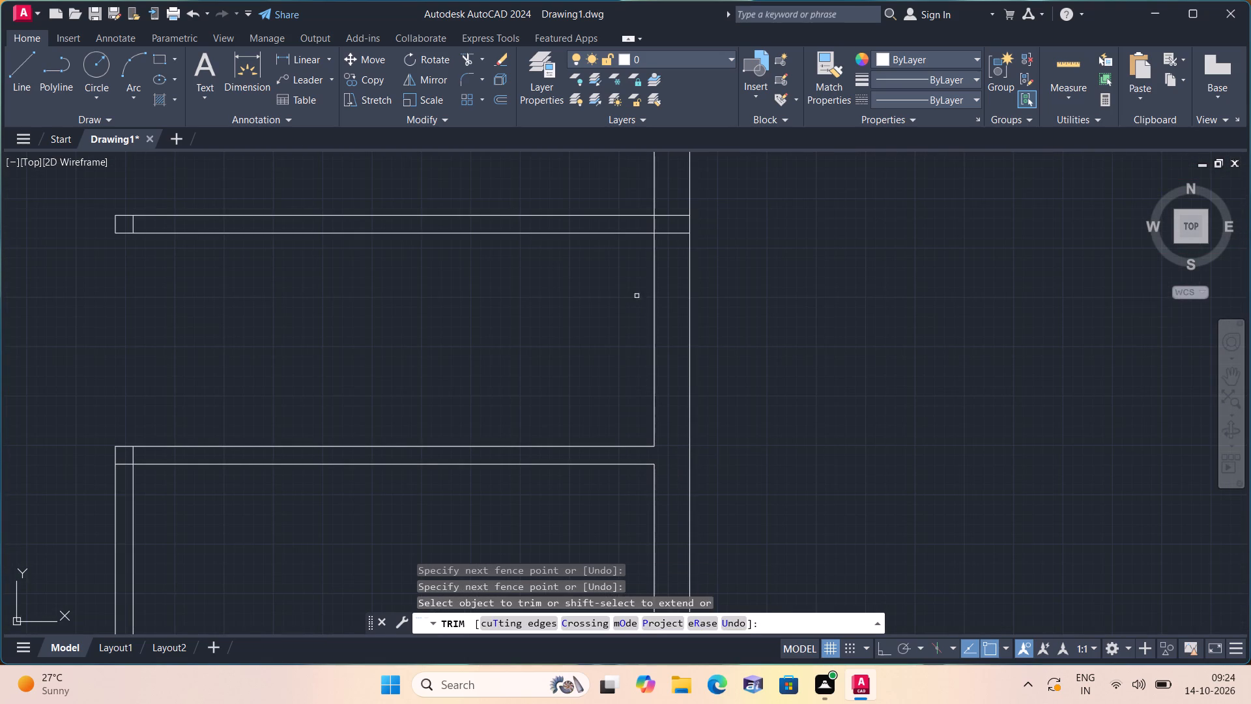
Trim the second horizontal partition's ends inside the right outer wall and the inner wall line crossing that partition.
click(650, 224)
click(662, 223)
drag(672, 212, 668, 261)
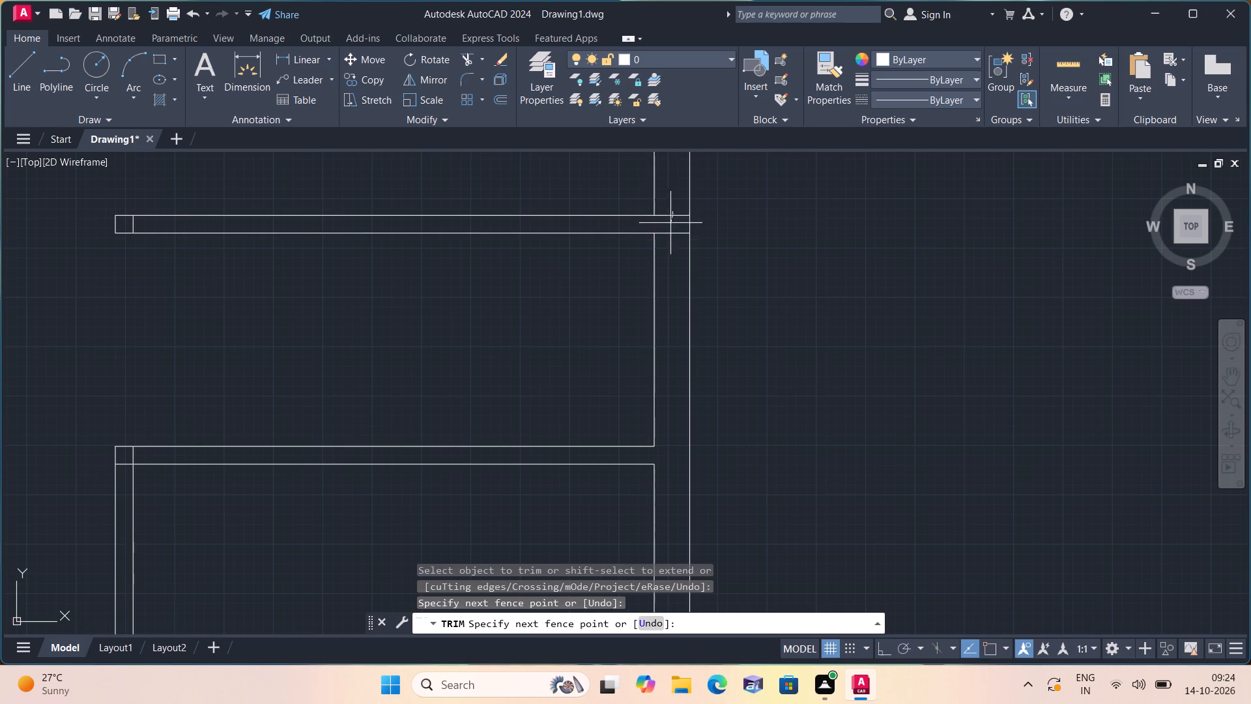
drag(668, 261, 667, 268)
Trim the overlapping lines where the third vertical partition meets the uppermost horizontal partition, opening the T-junction.
scroll(667, 268, down, 4)
middle_drag(594, 236, 564, 355)
scroll(591, 235, down, 1)
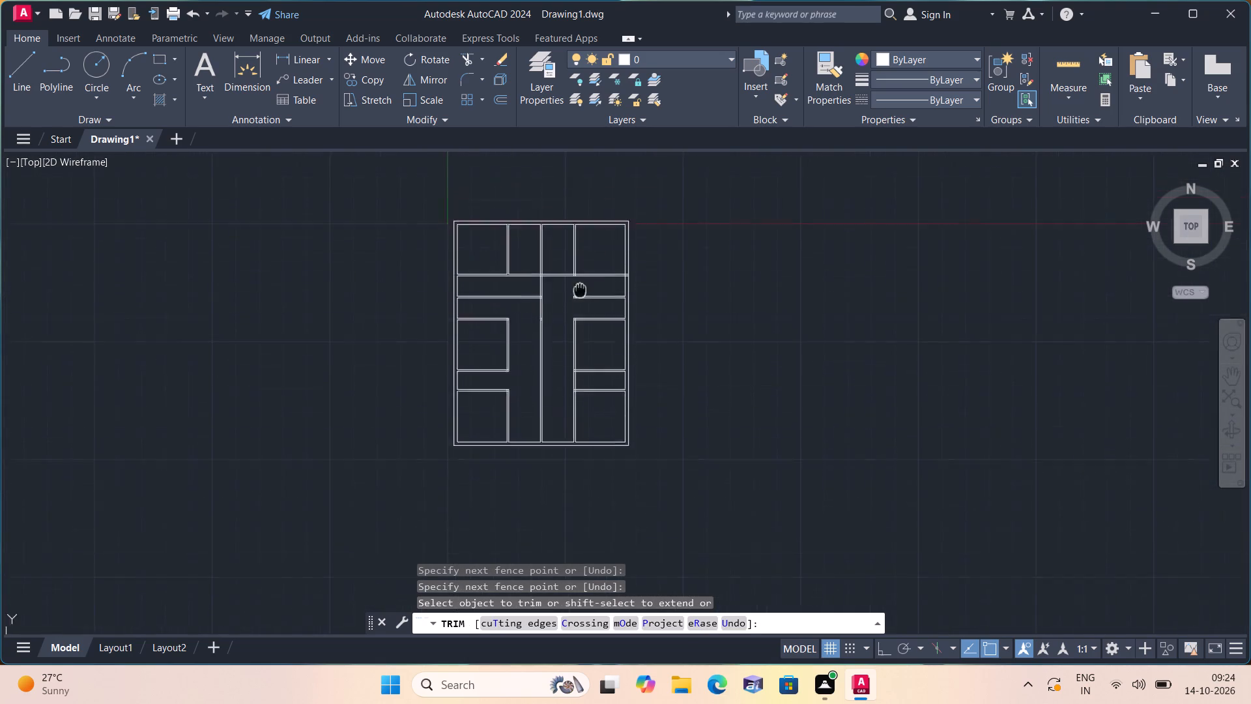
middle_drag(564, 355, 560, 447)
scroll(558, 443, up, 6)
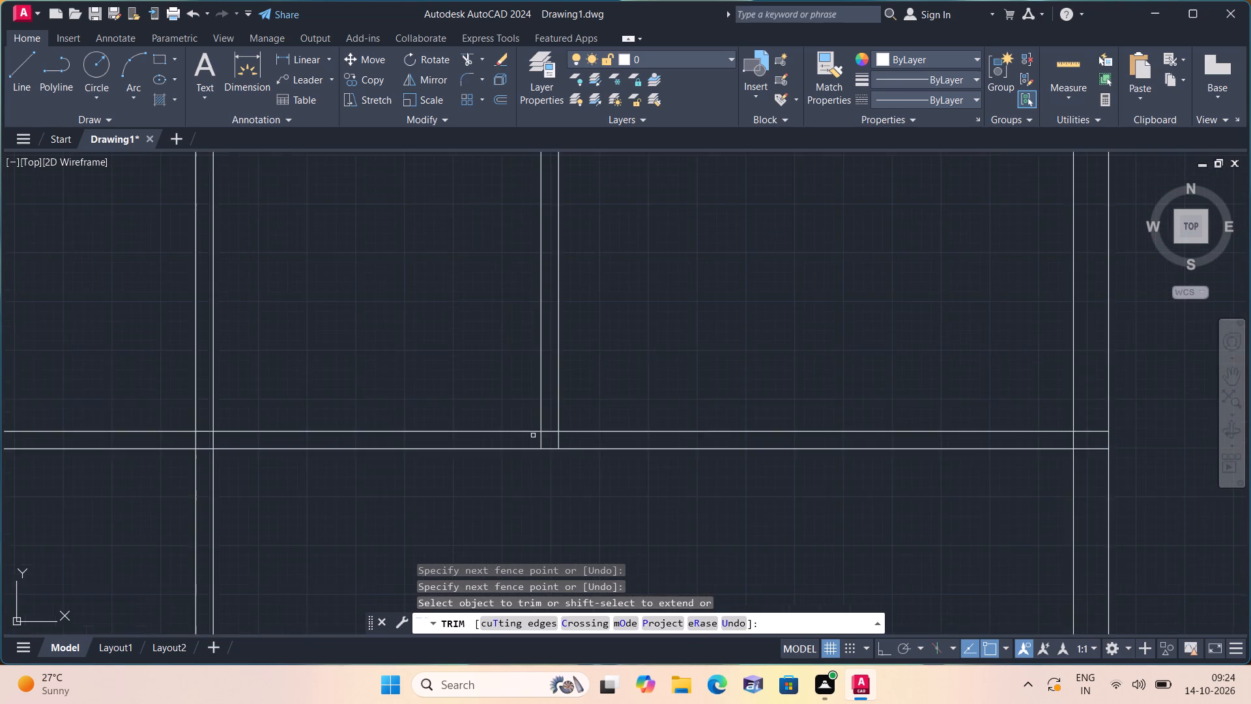
click(533, 435)
click(593, 442)
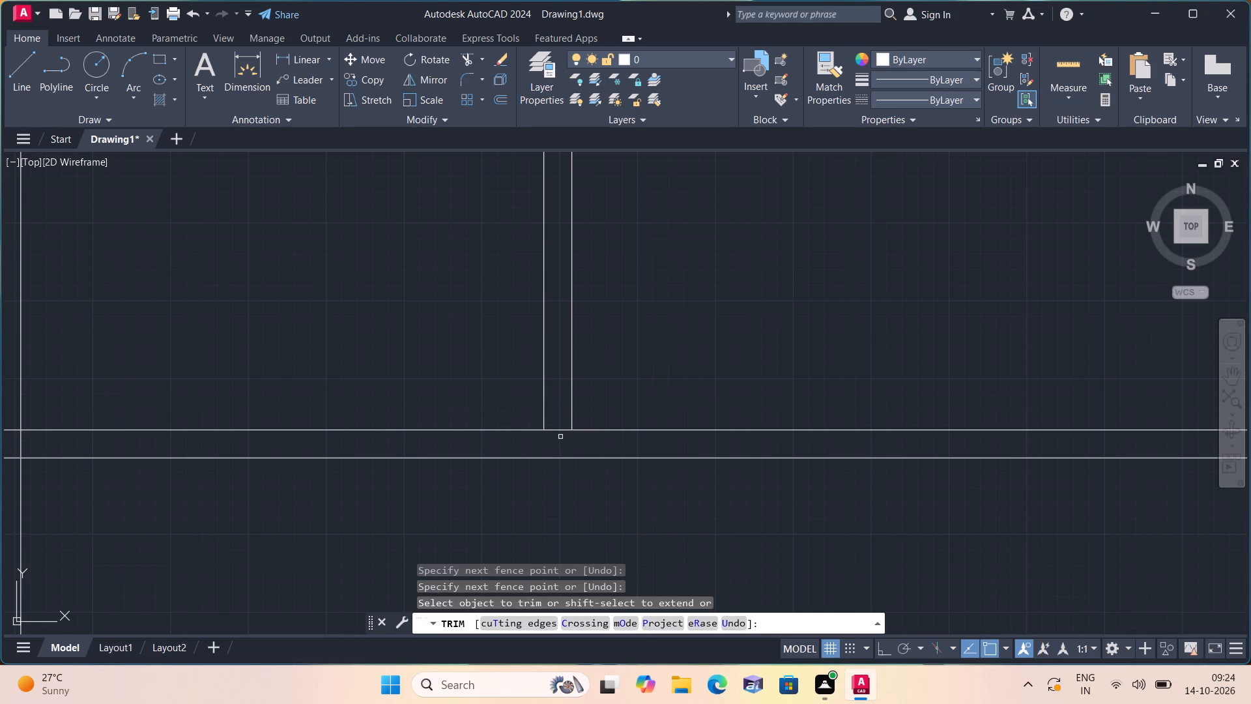
click(557, 430)
Trim the uppermost horizontal partition's ends inside the right outer wall and the inner wall line crossing that partition.
scroll(557, 430, down, 3)
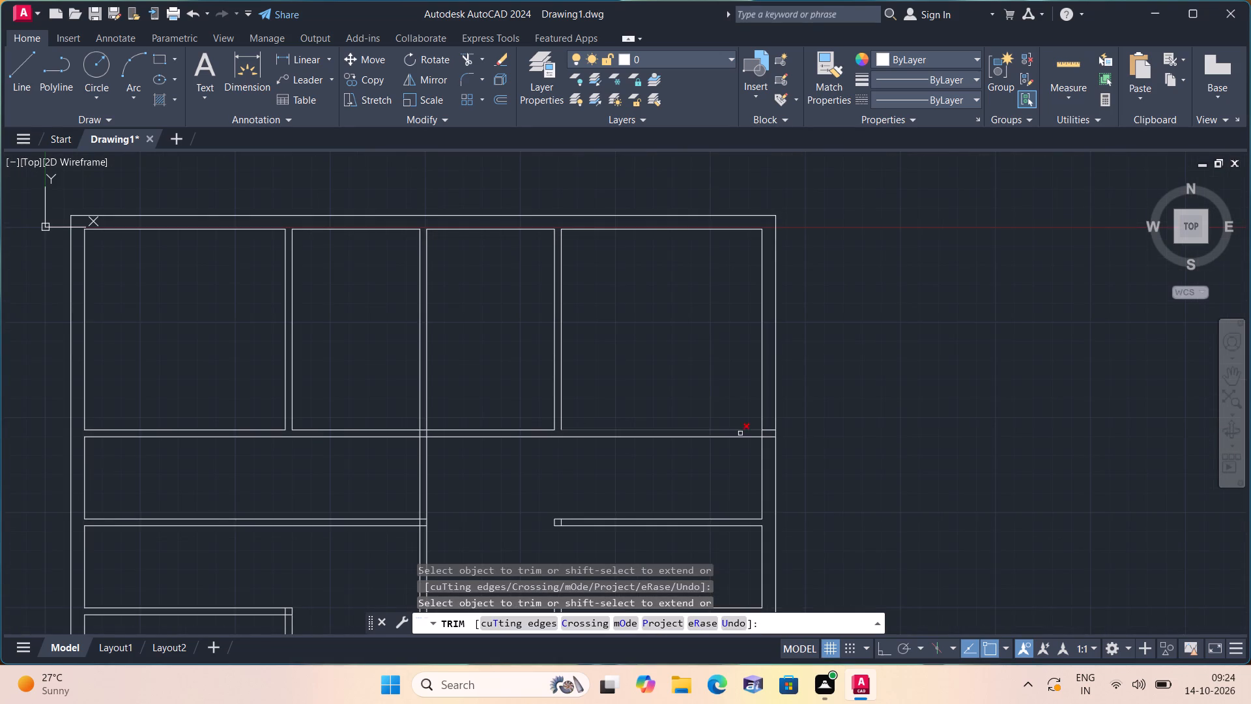
scroll(726, 446, up, 2)
click(795, 423)
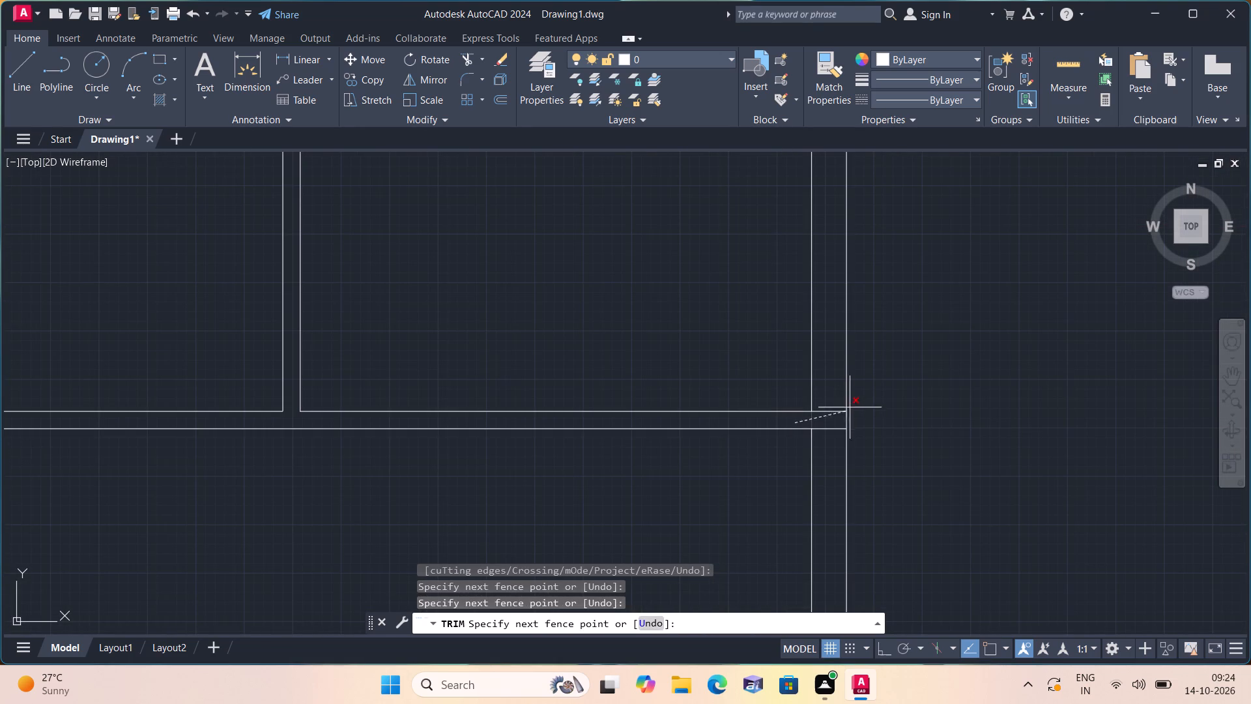
click(837, 403)
drag(837, 403, 833, 437)
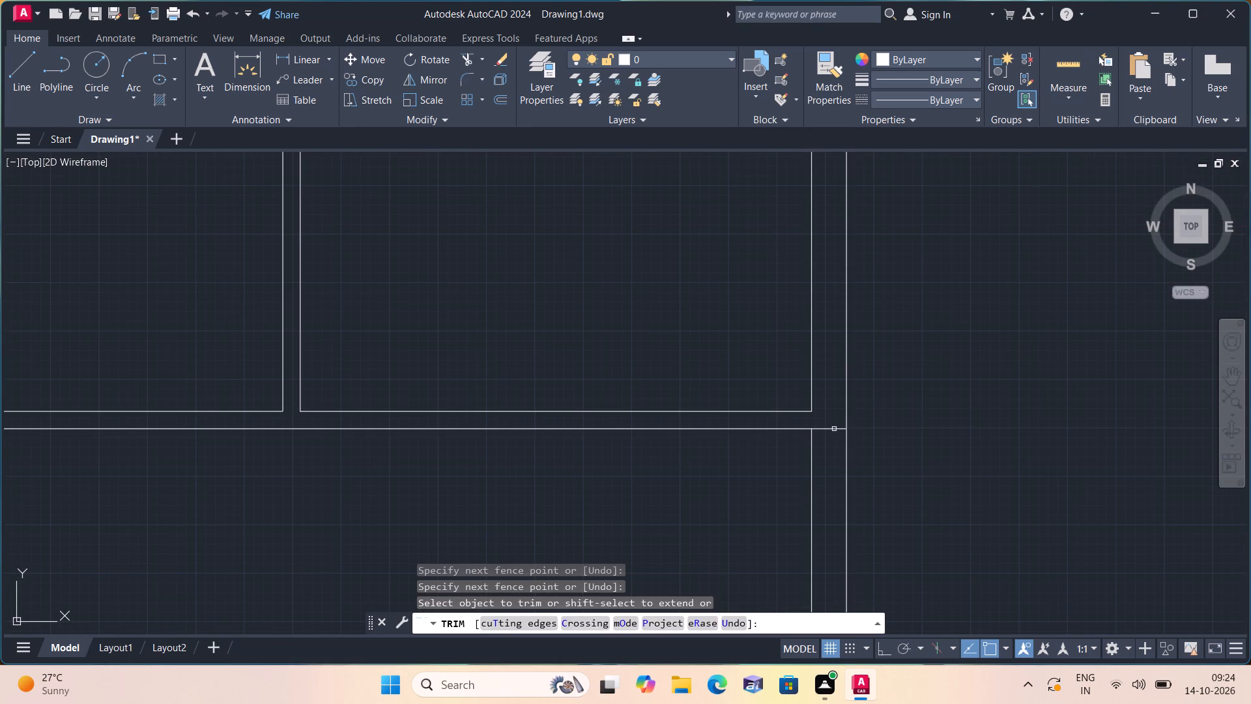
drag(833, 437, 833, 439)
click(821, 415)
click(833, 452)
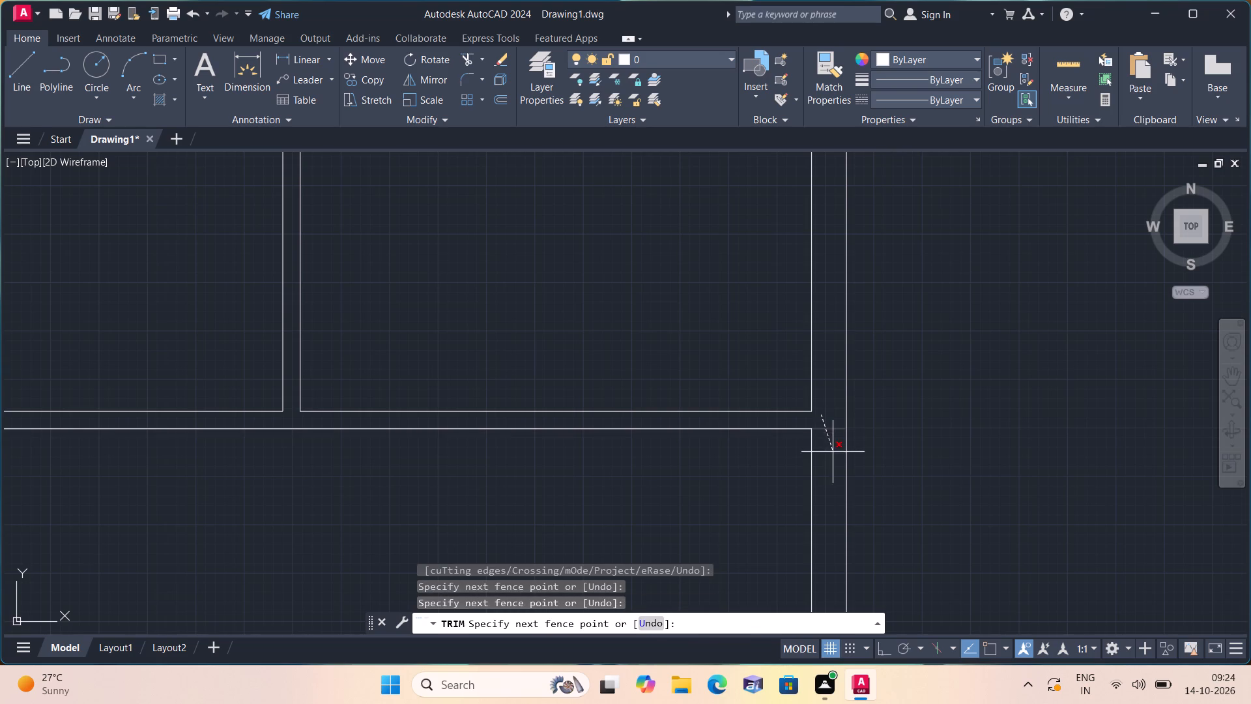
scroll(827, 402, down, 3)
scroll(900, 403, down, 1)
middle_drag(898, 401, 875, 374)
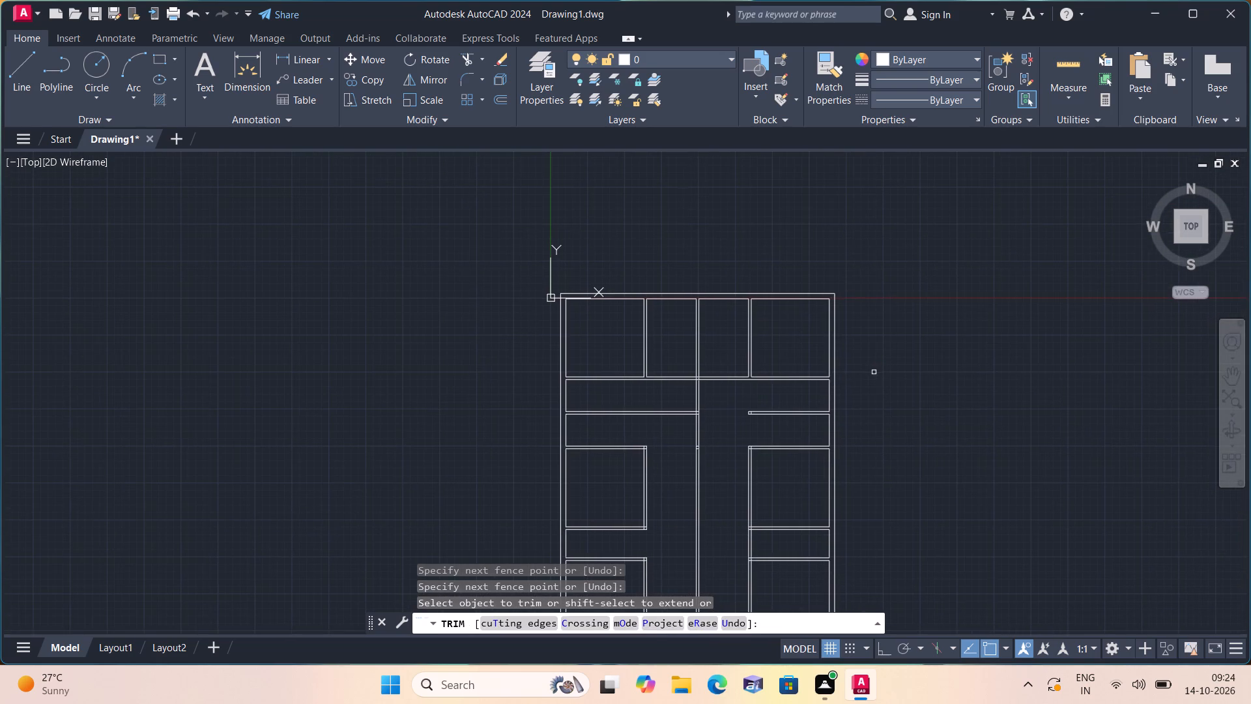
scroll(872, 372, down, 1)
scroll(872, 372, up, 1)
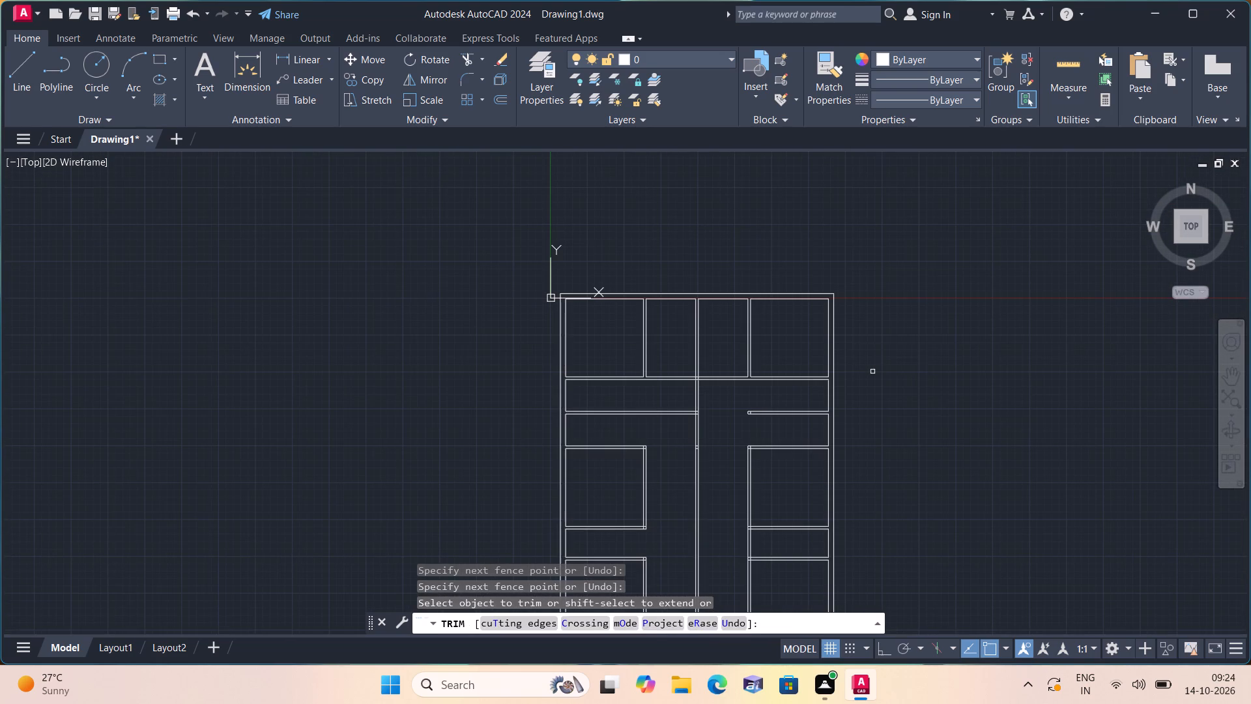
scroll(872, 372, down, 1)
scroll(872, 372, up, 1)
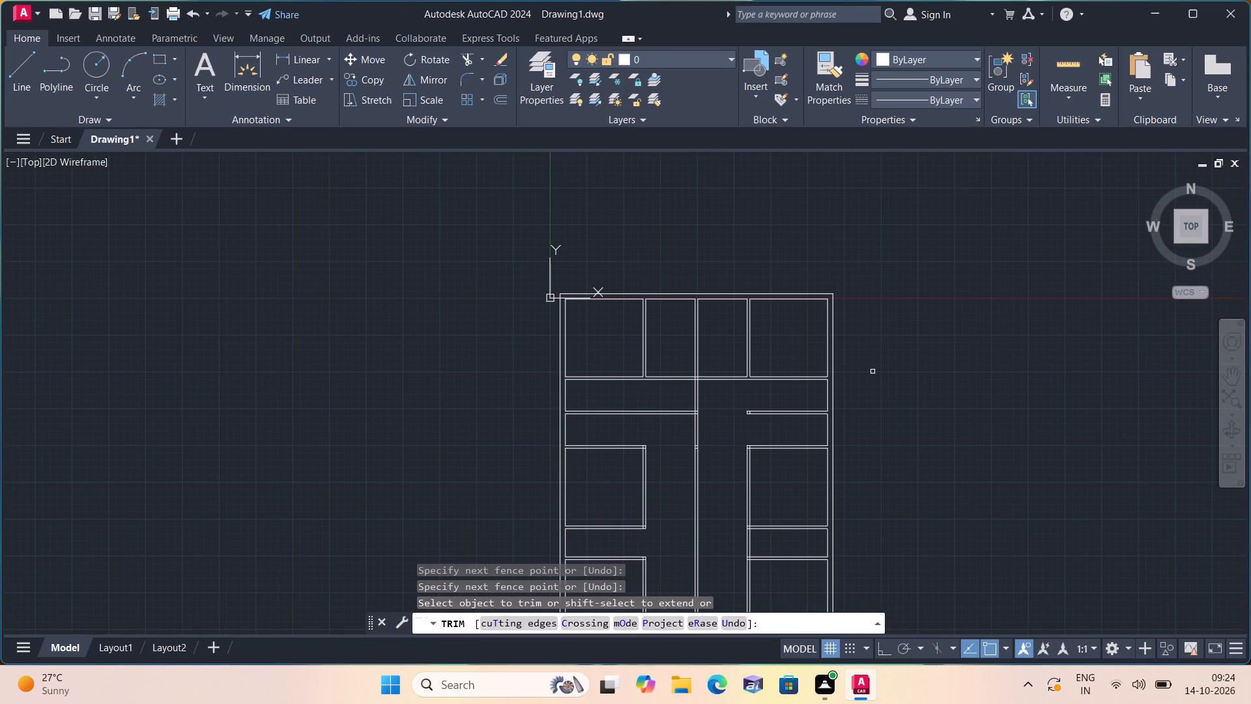
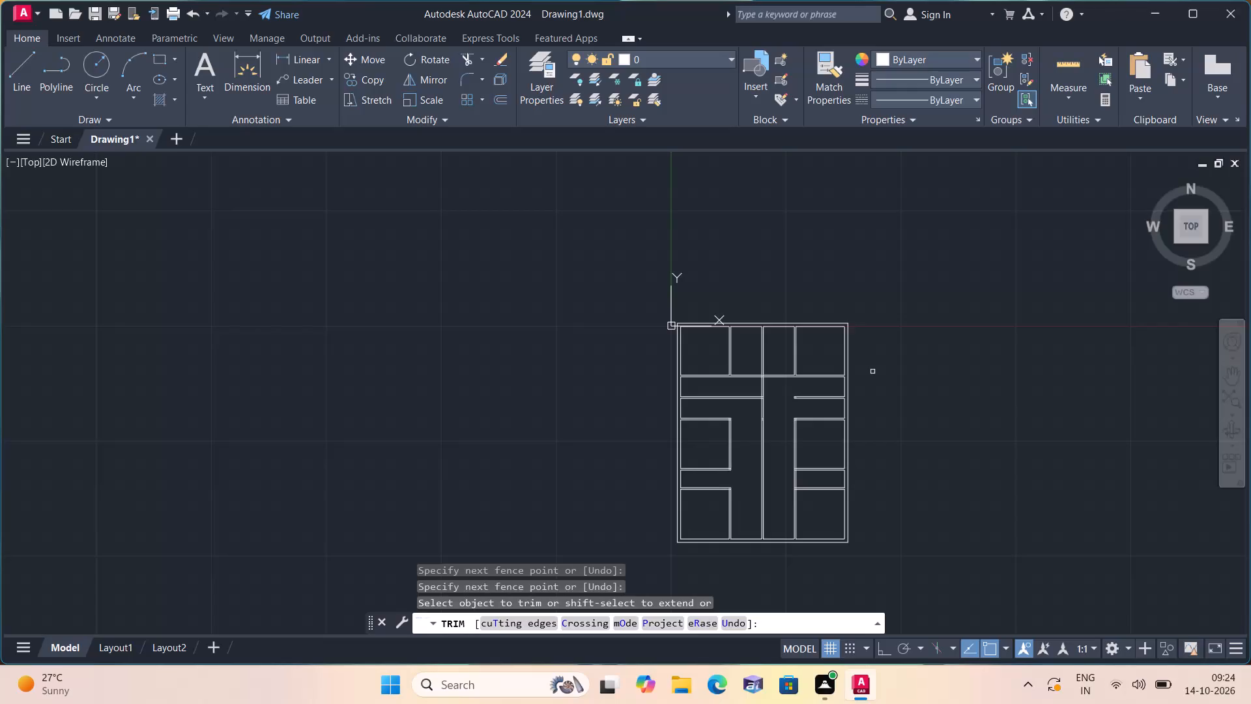
Offset the left outer wall's inner line 7' inward in both narrow rows below the uppermost horizontal partition.
scroll(872, 370, up, 1)
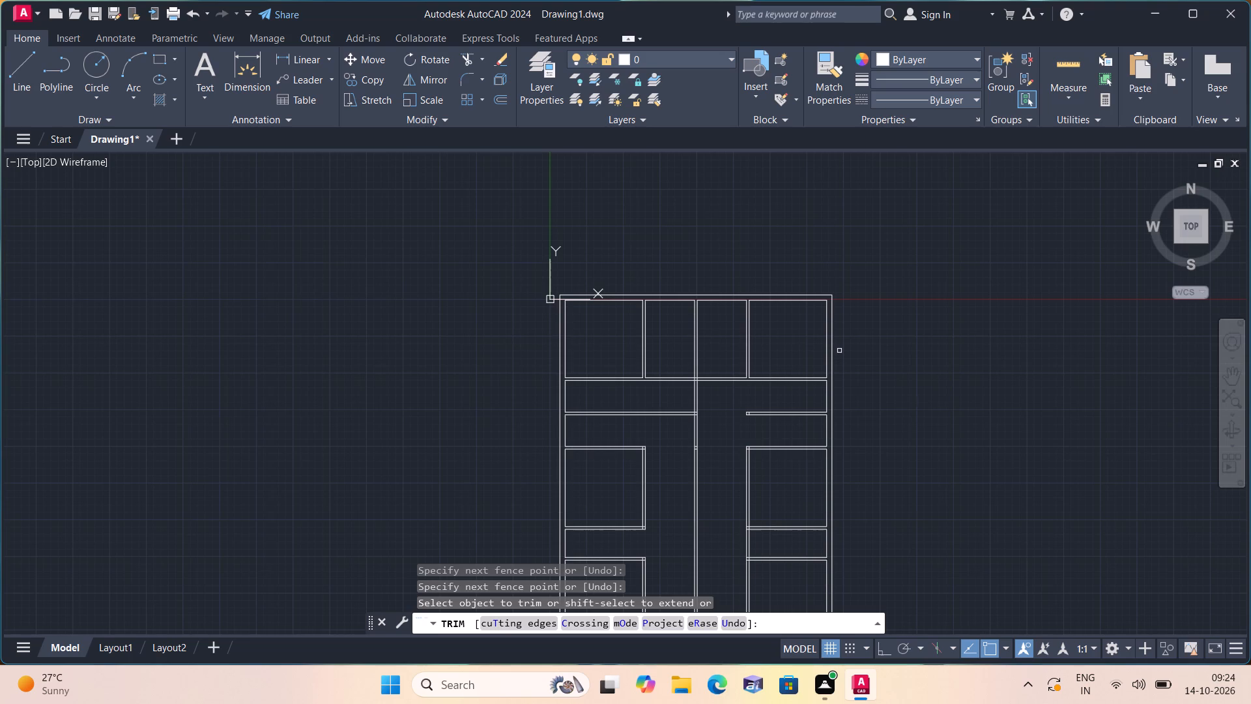
key(space)
text(off)
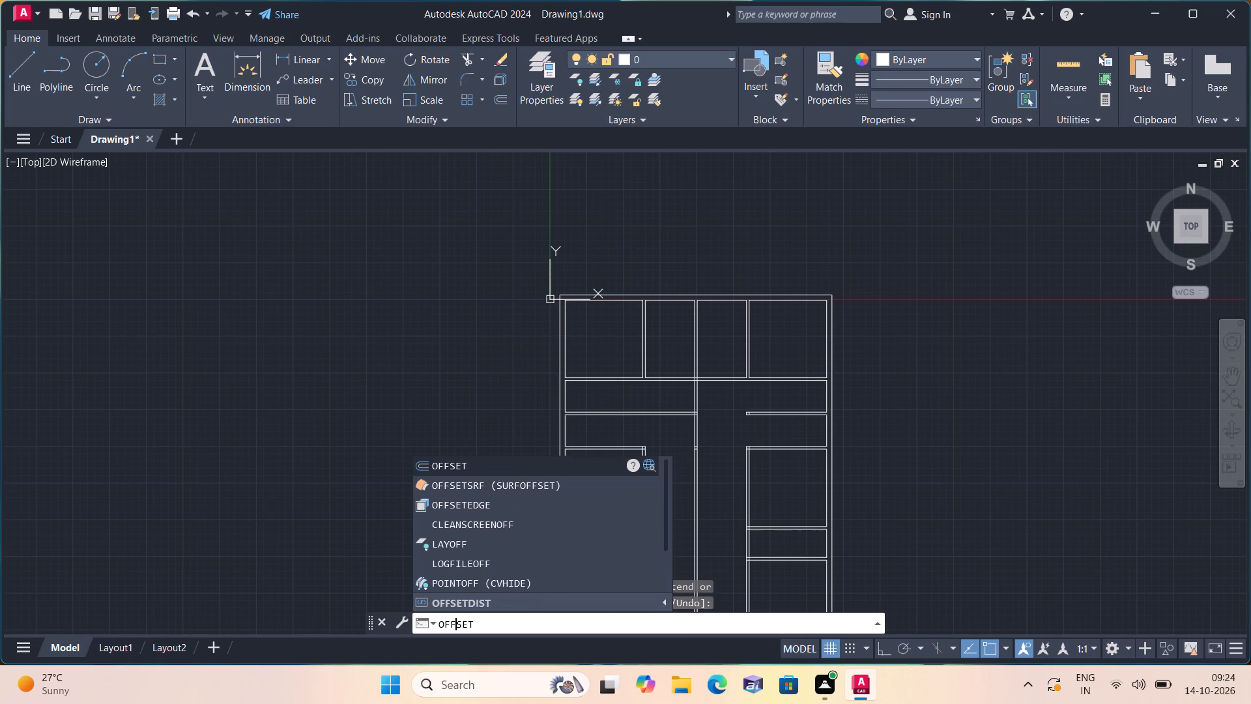
key(space)
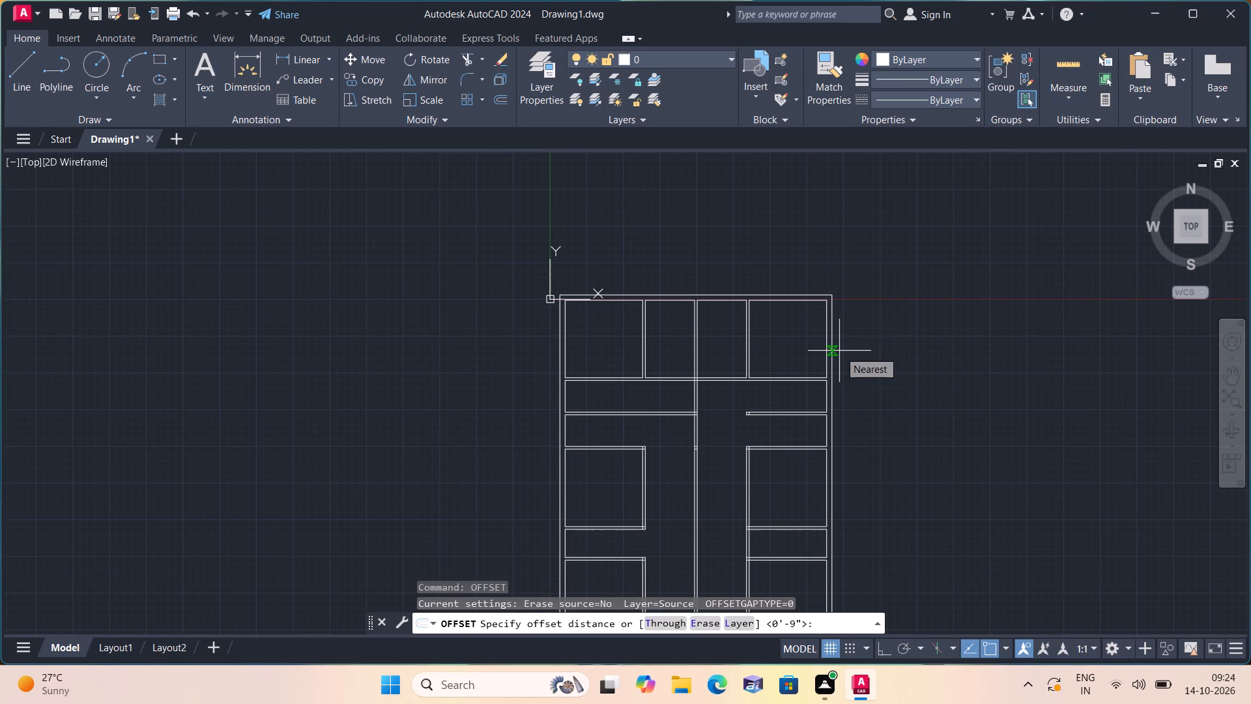
text(7')
key(space)
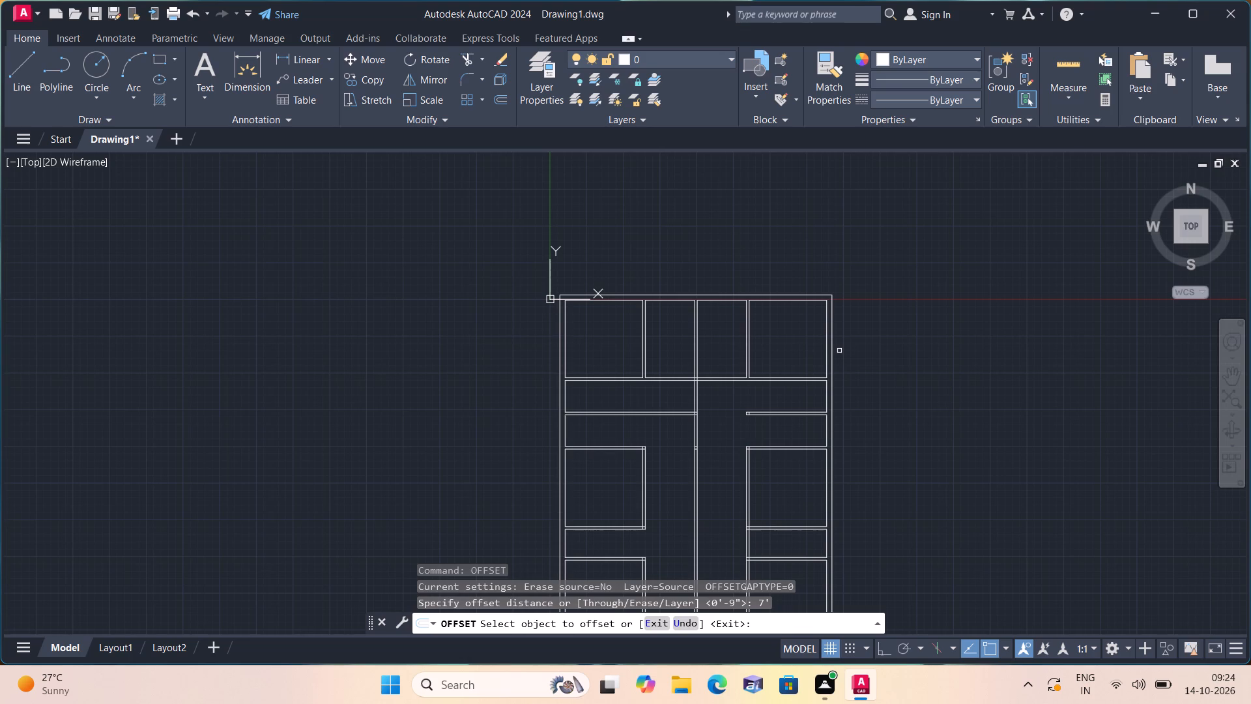
click(564, 400)
click(619, 404)
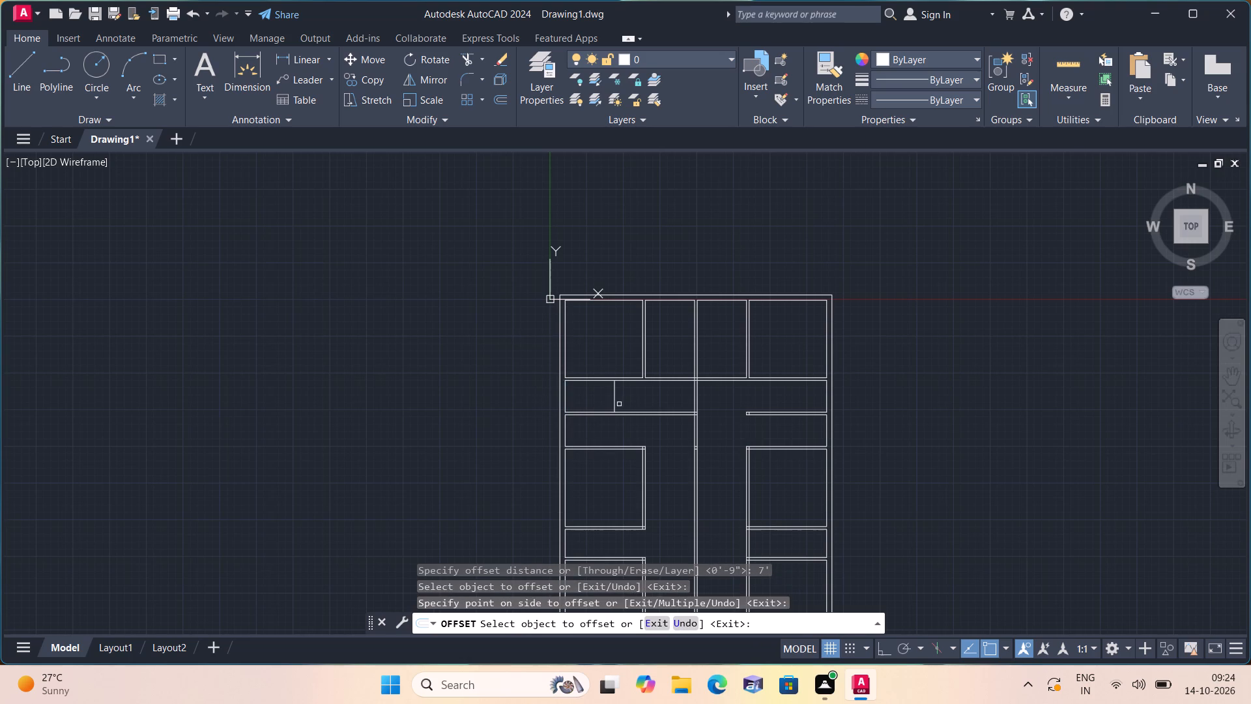
click(564, 423)
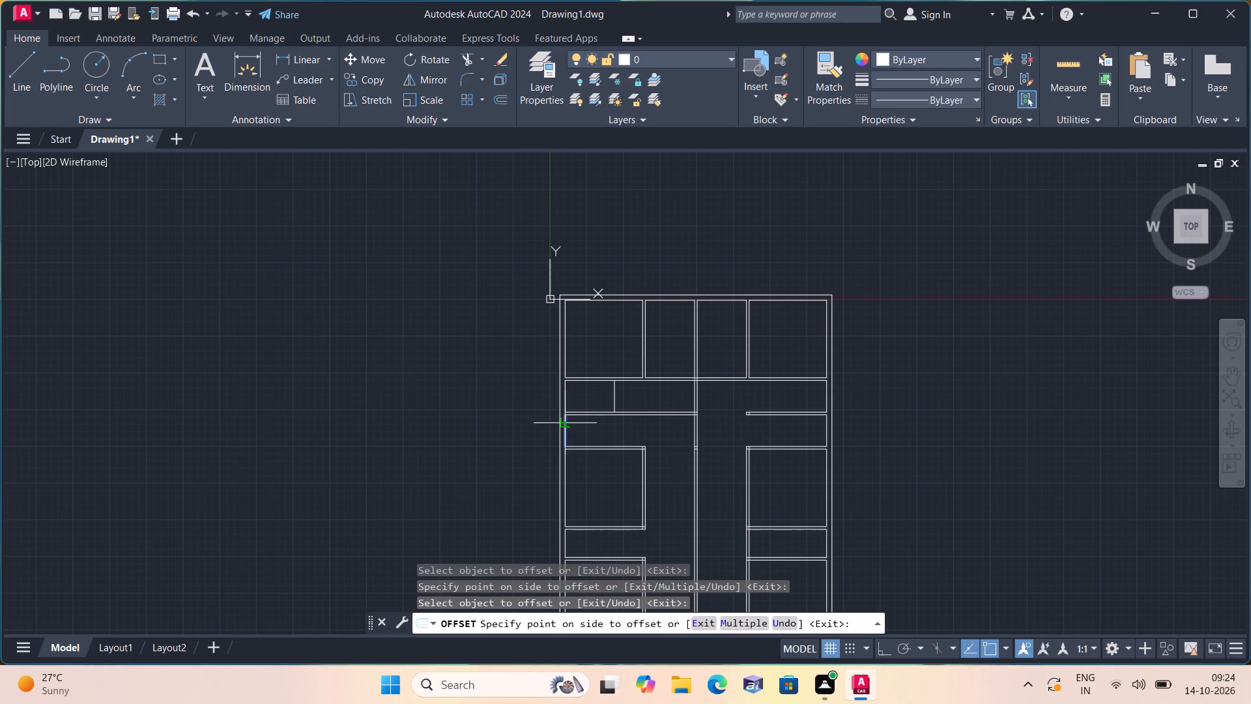
click(616, 425)
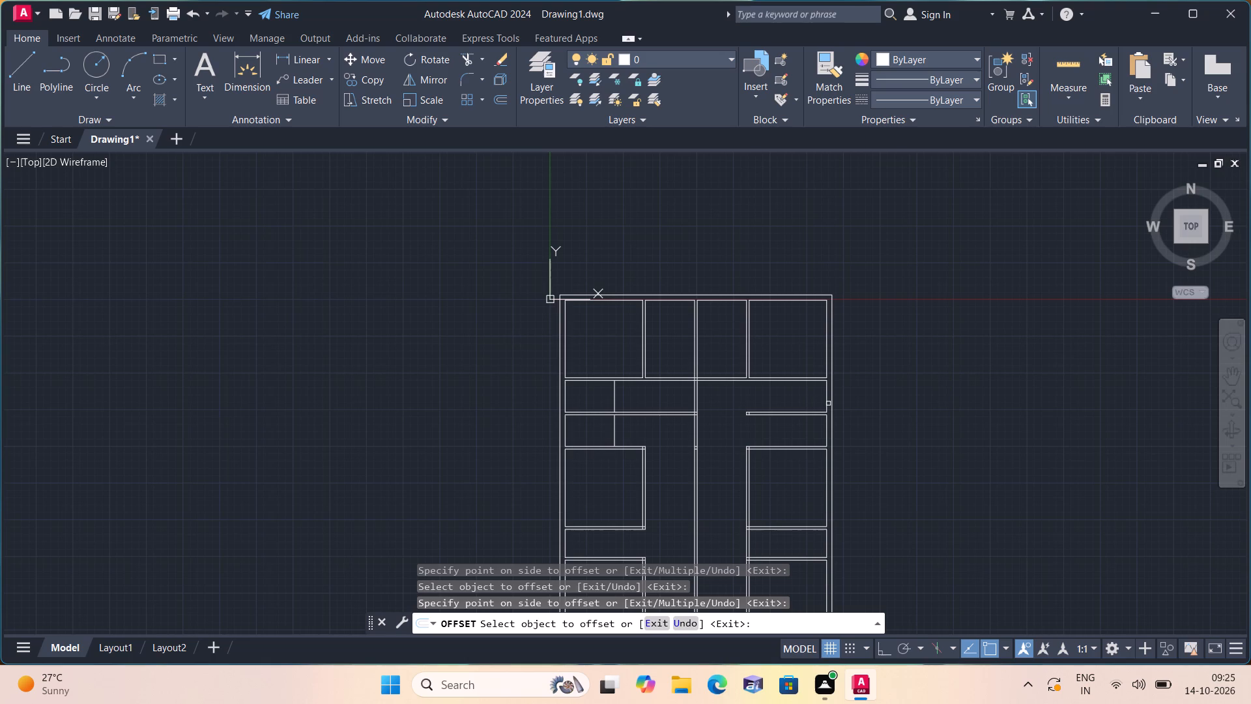
Offset the right outer wall's inner line 7' inward in the upper of the two narrow rows.
click(828, 404)
click(723, 400)
click(826, 444)
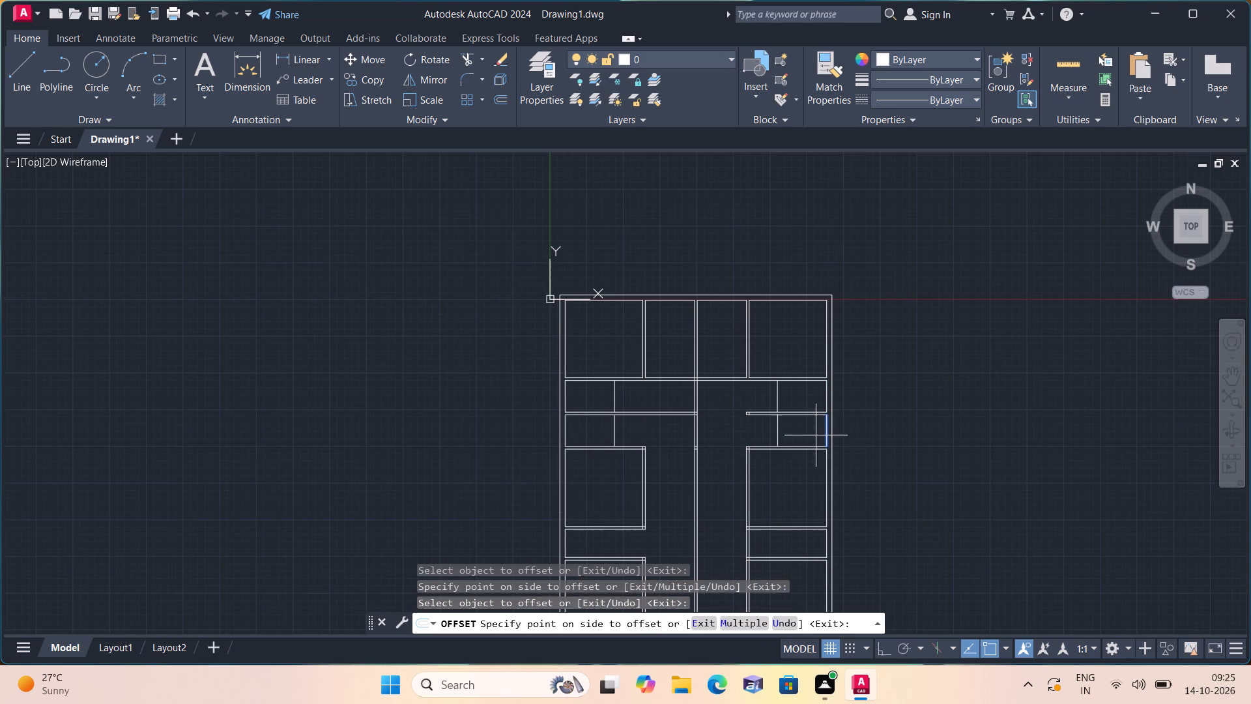
key(space)
Offset the three new vertical lines 9" toward the plan's centre, two in the left narrow rows and one in the upper right row.
key(space)
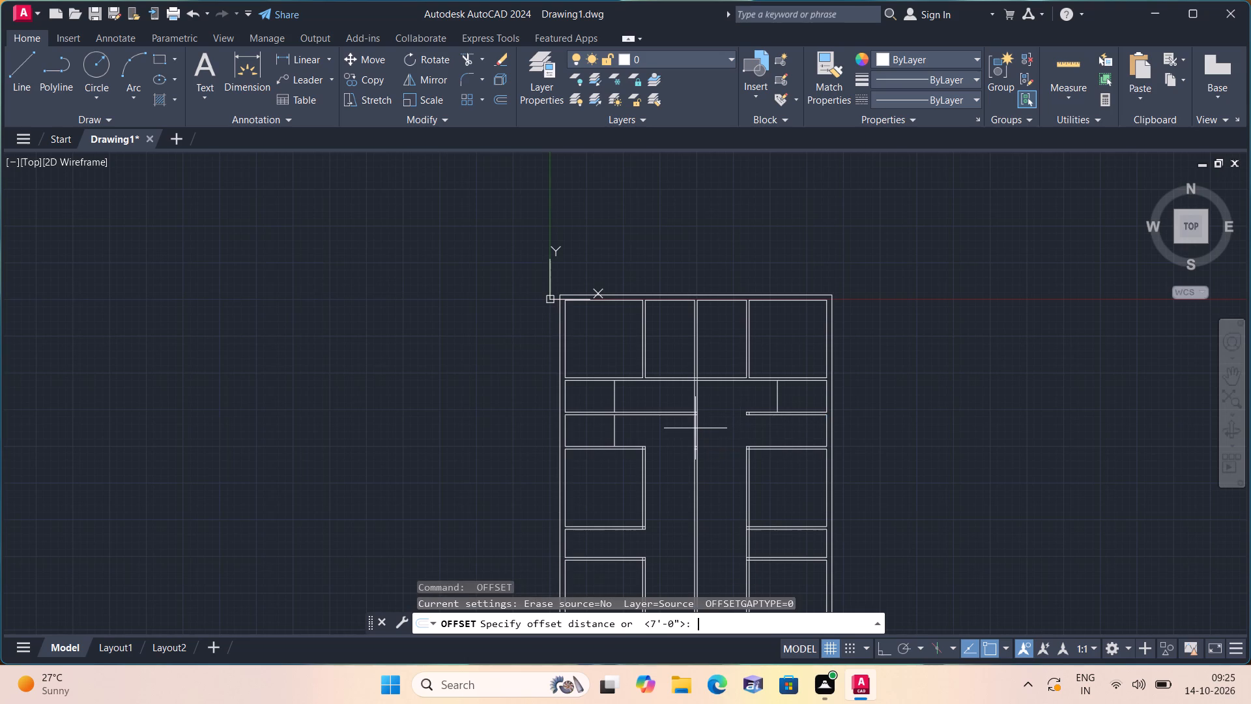
text(9")
key(space)
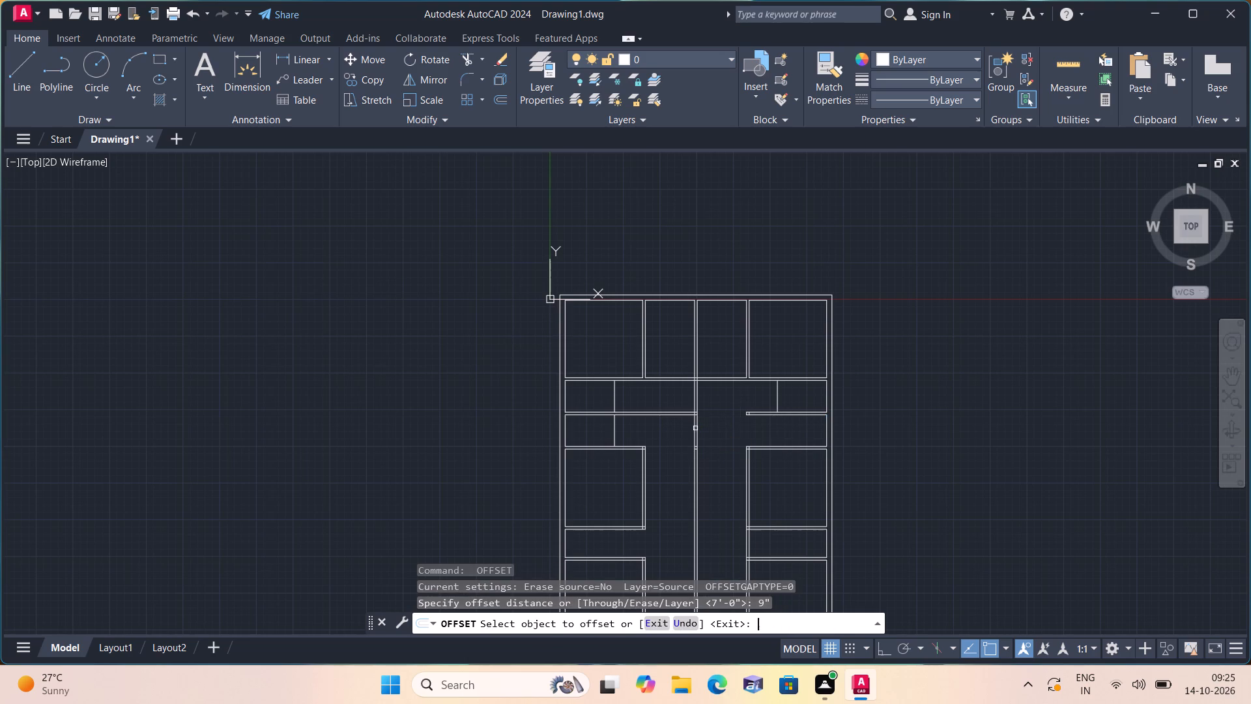
scroll(596, 449, up, 1)
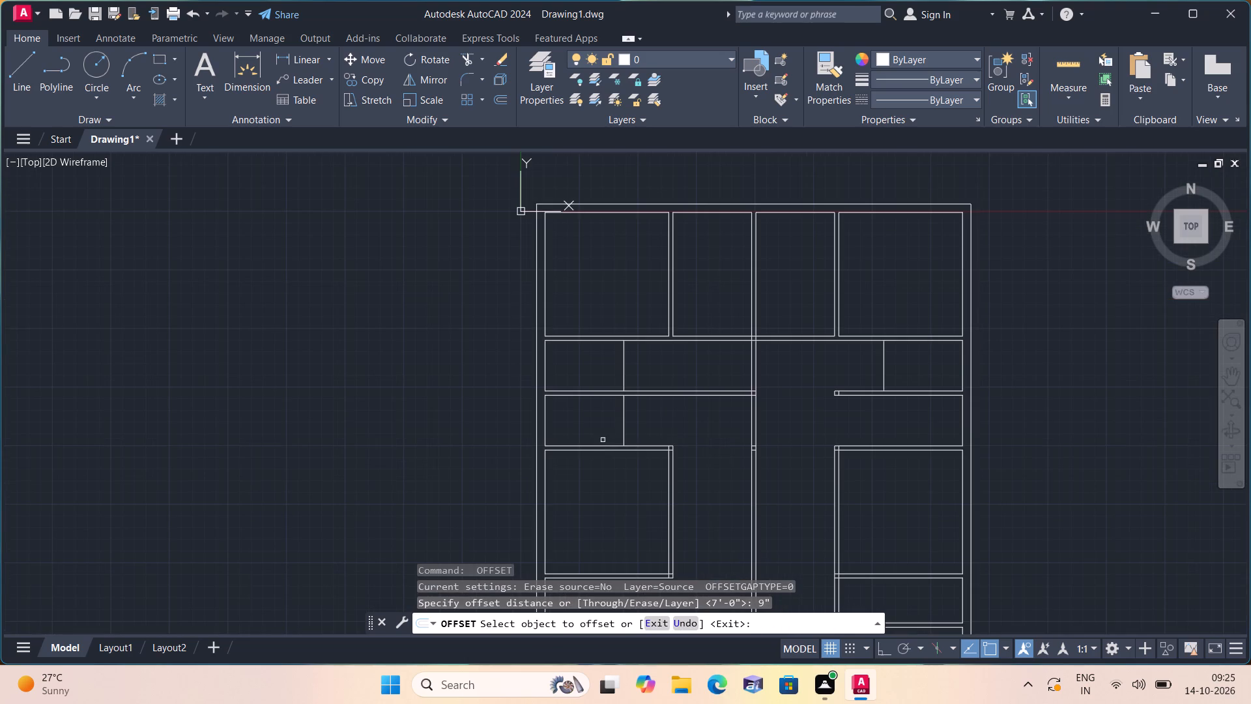
click(622, 428)
click(667, 429)
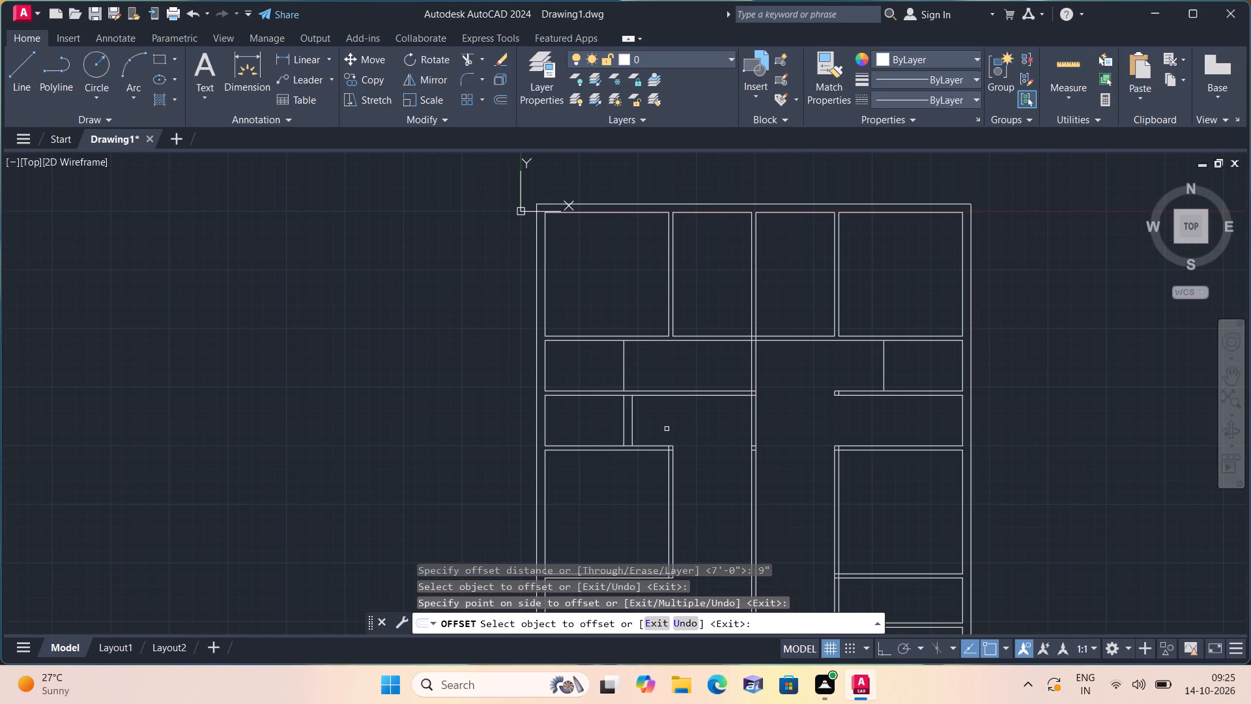
click(626, 362)
click(674, 363)
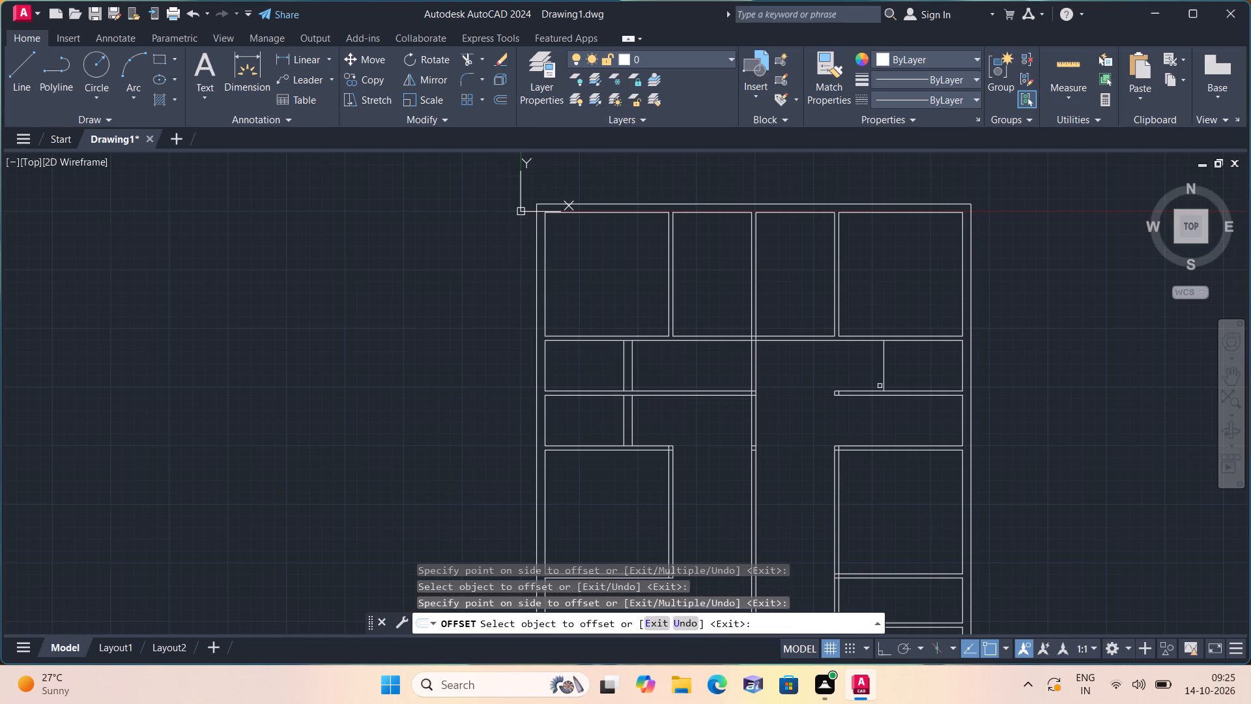
click(882, 381)
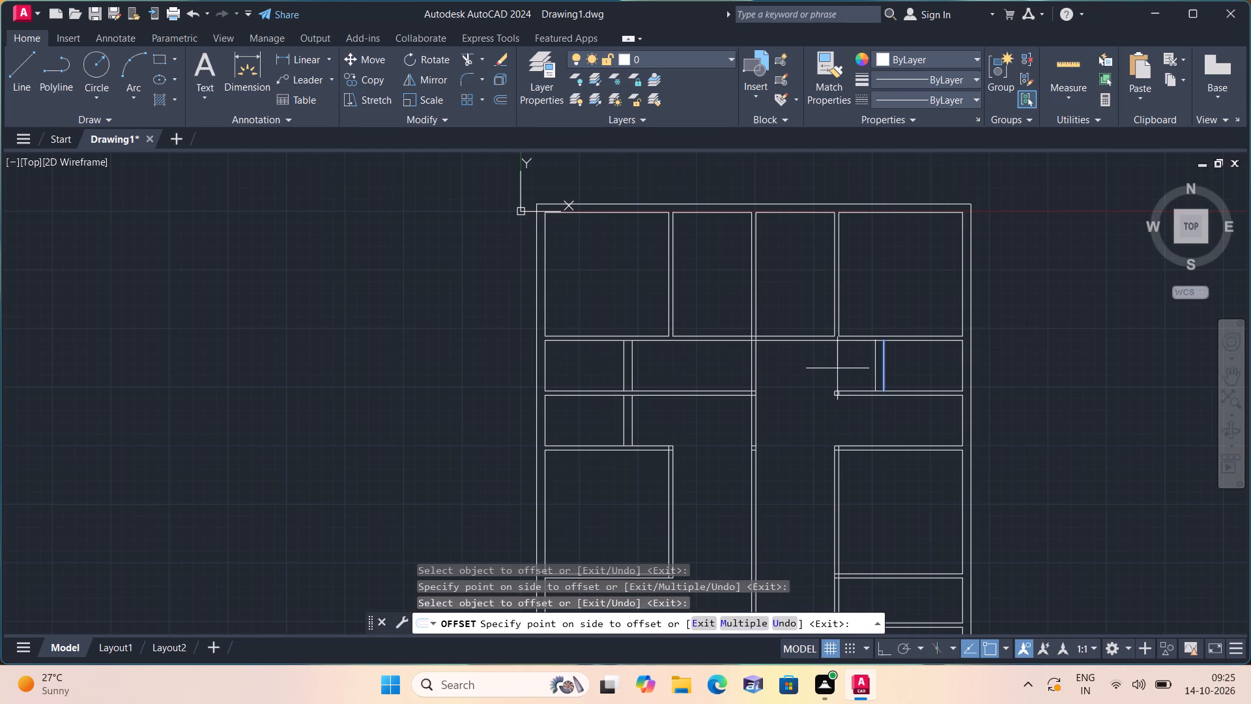
click(803, 373)
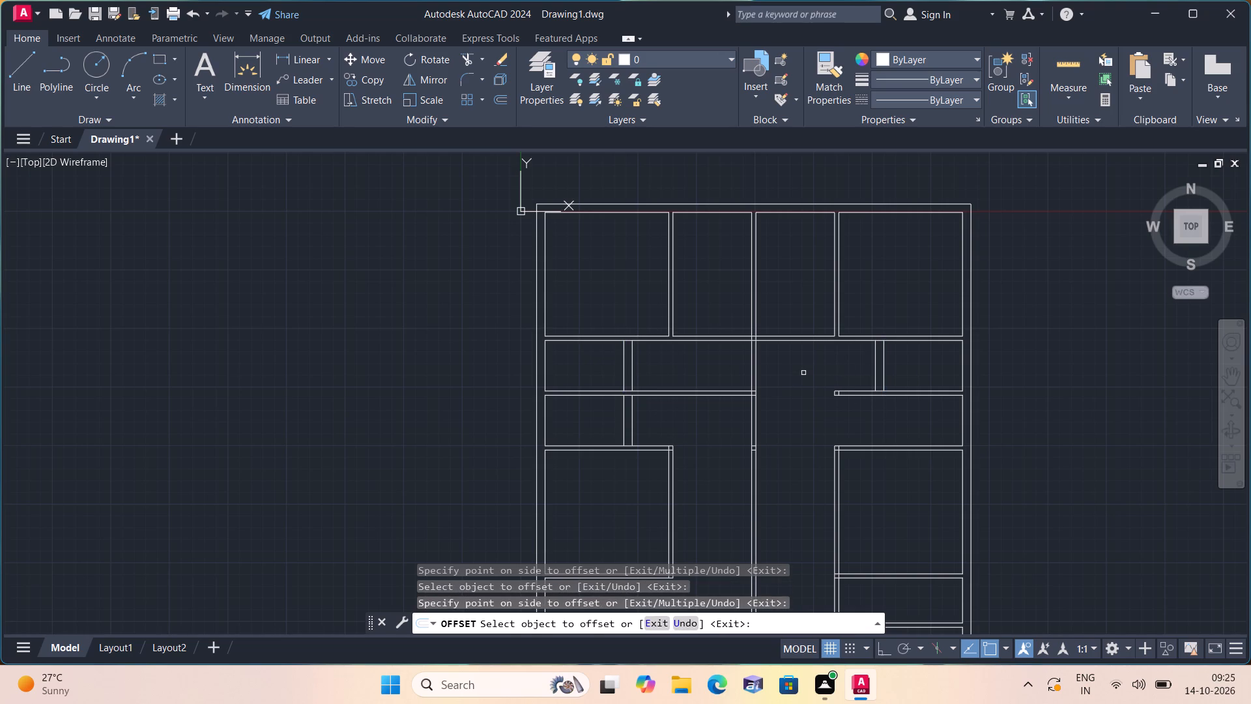
Offset the right outer wall's inner line 7' inward in the lower narrow row.
key(space)
text(off)
key(space)
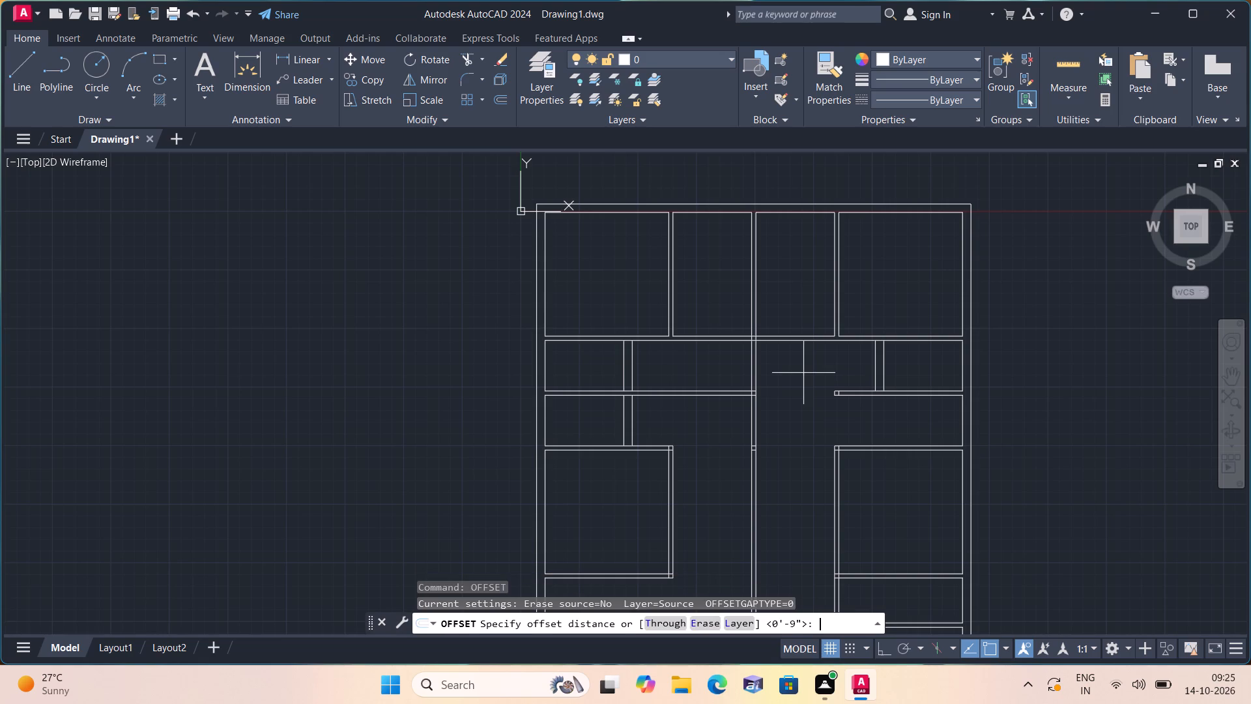
text(7')
key(space)
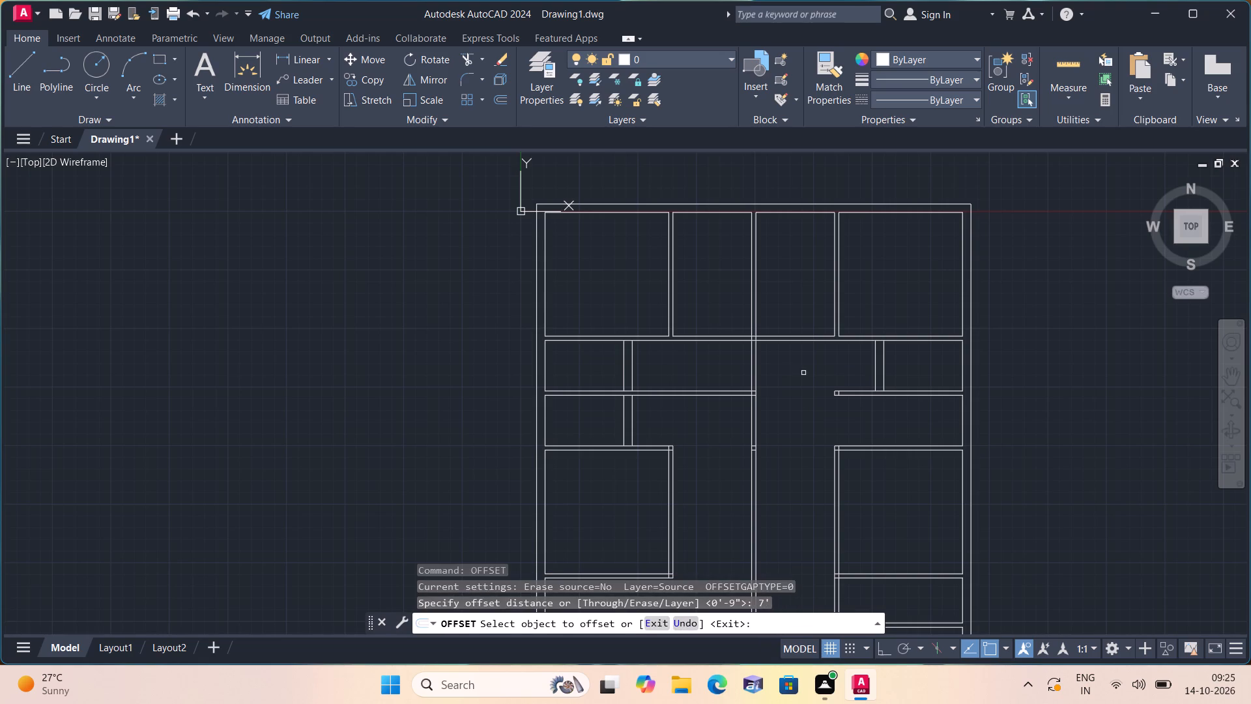
click(961, 424)
click(839, 421)
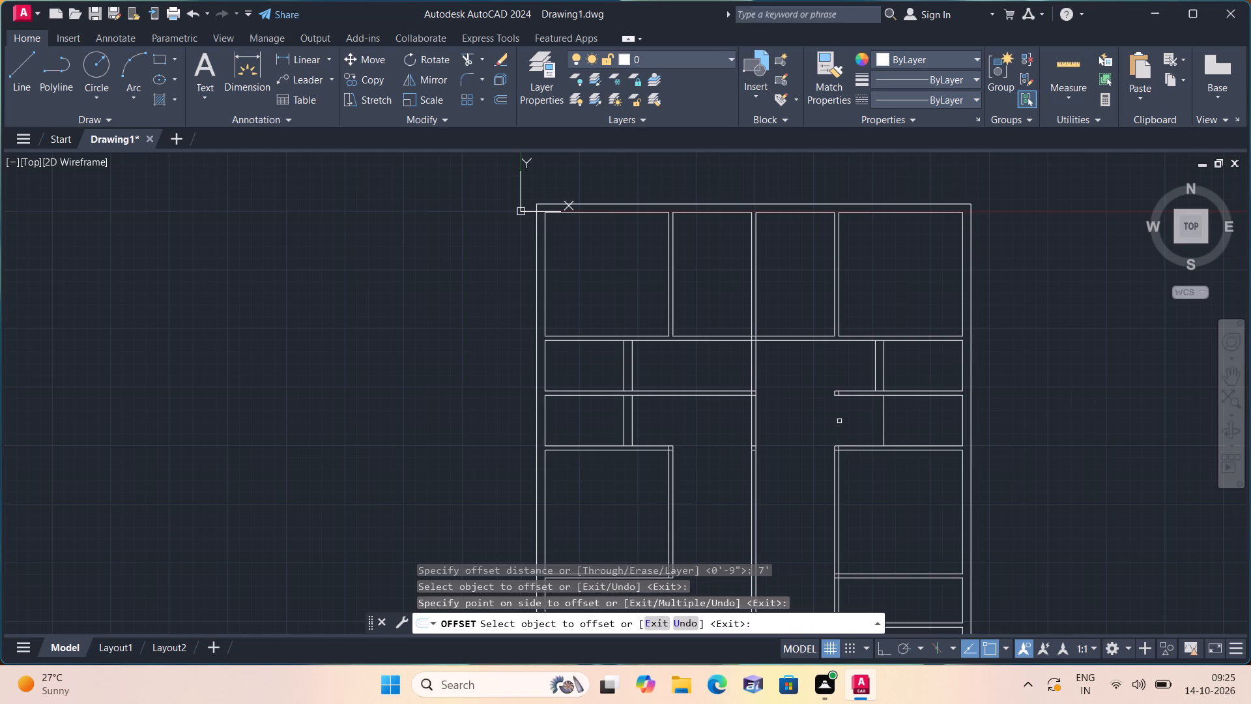
Offset the new vertical line in the lower right narrow row 9" toward the plan's centre.
key(space)
key(space)
text(9")
key(space)
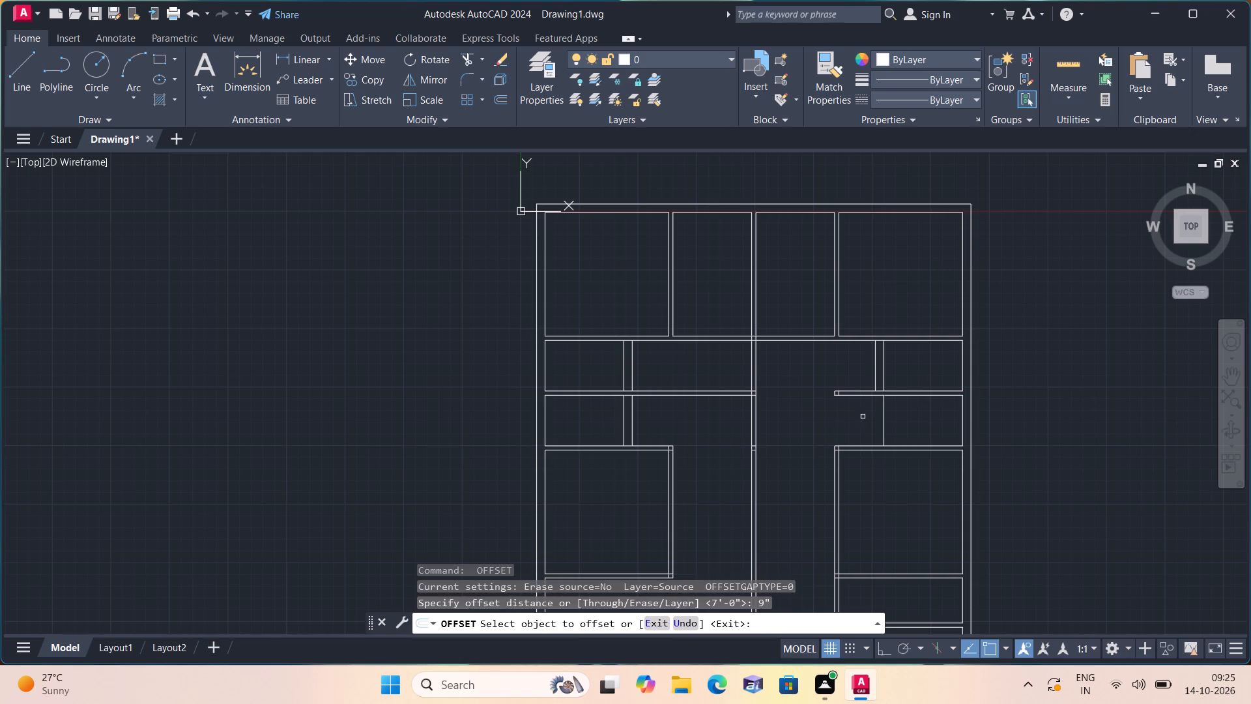
click(884, 416)
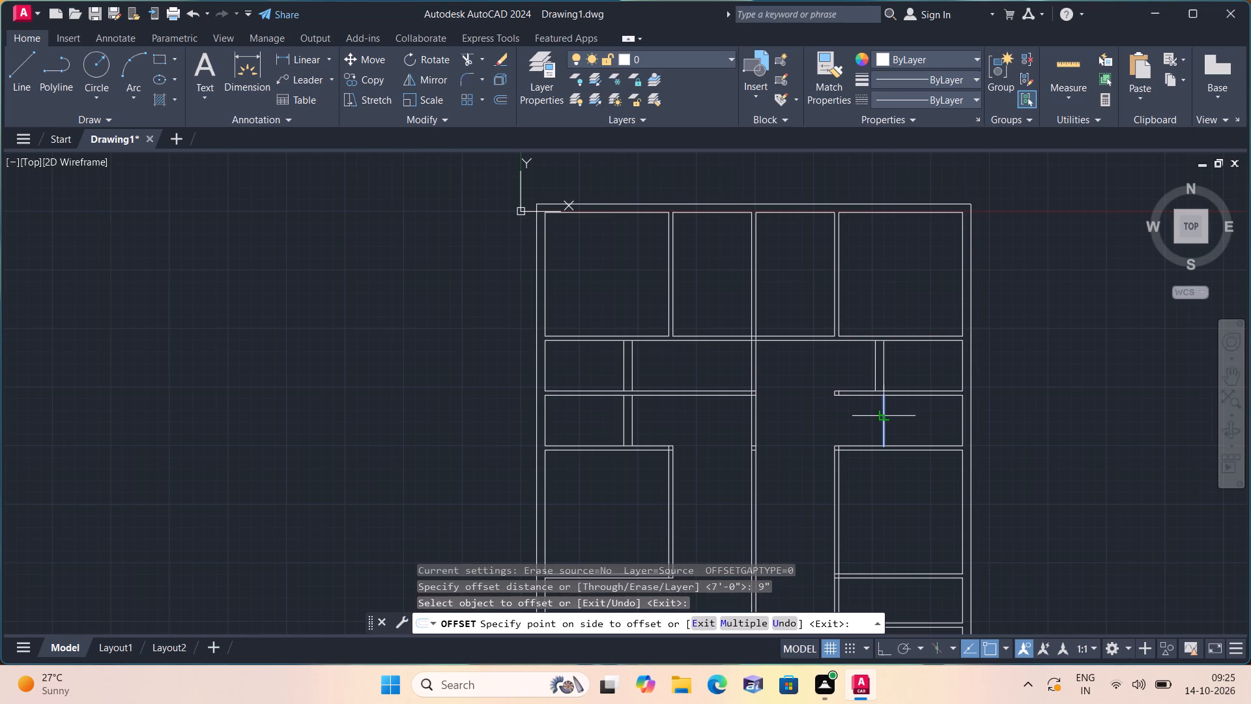
click(812, 414)
key(space)
With Ortho mode on, draw a line across the horizontal partition joining the right faces of the two new left cross walls.
text(exte)
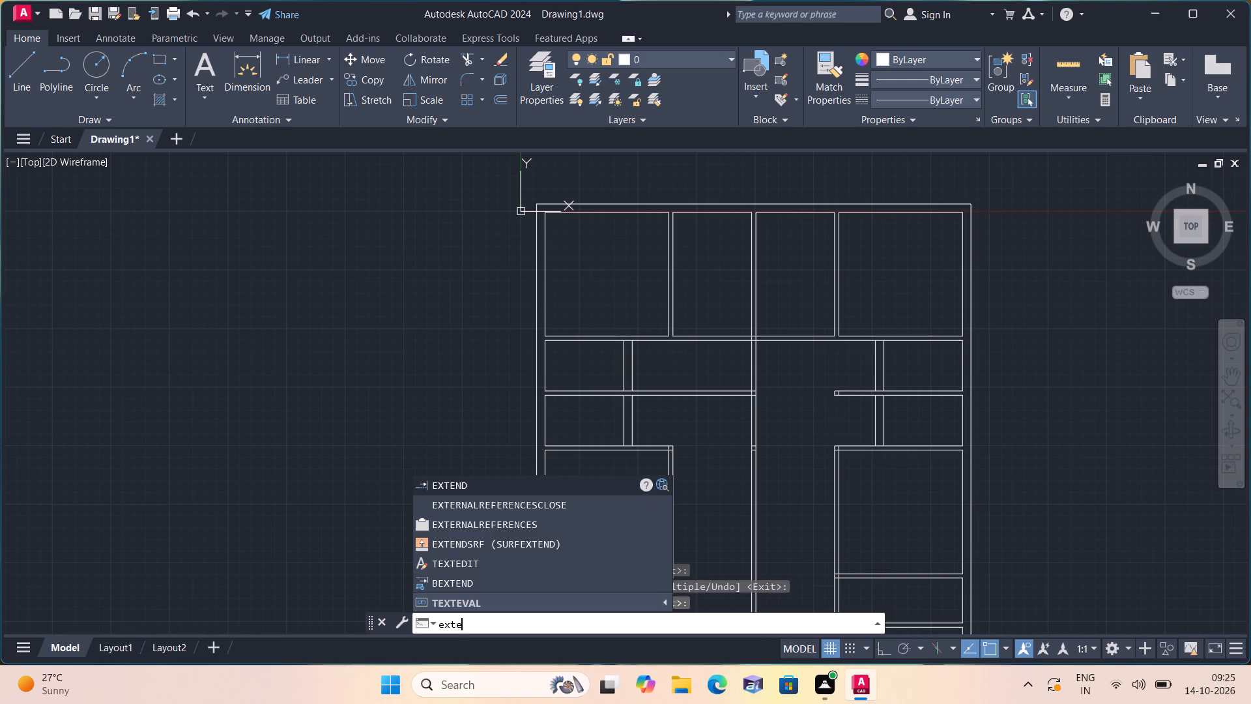
key(Escape)
text(l)
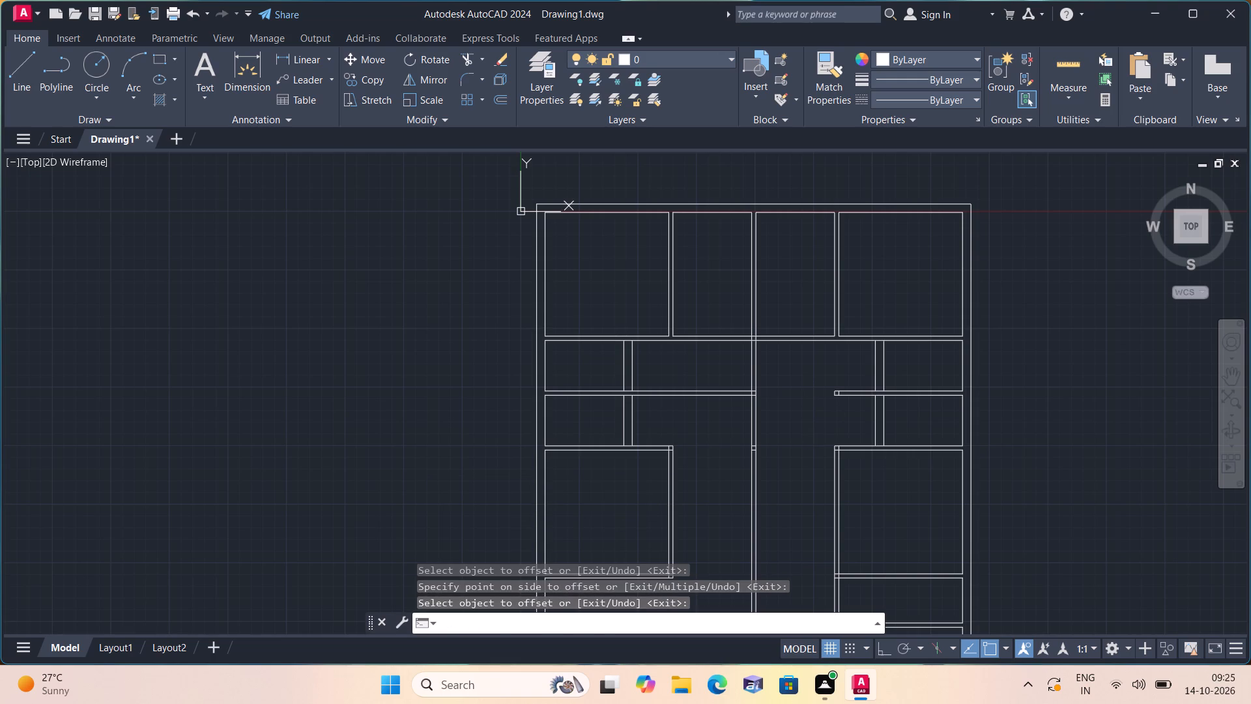
key(space)
scroll(812, 414, up, 1)
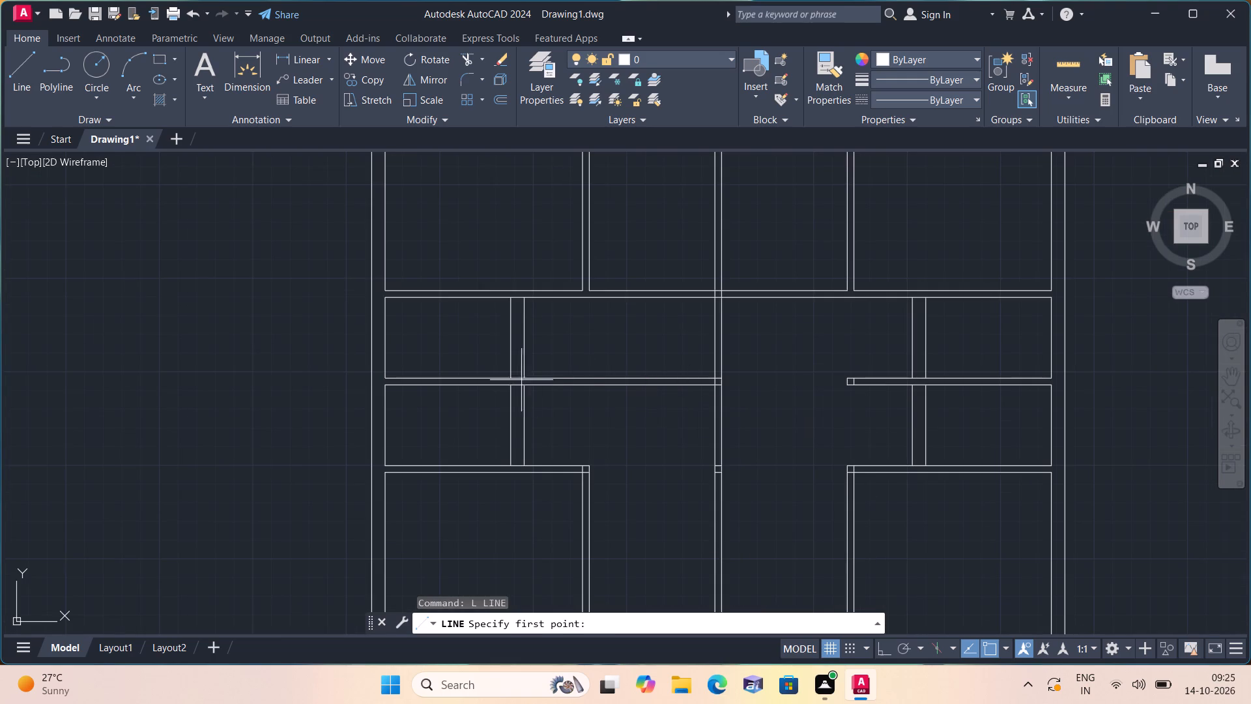
scroll(519, 378, up, 3)
click(525, 375)
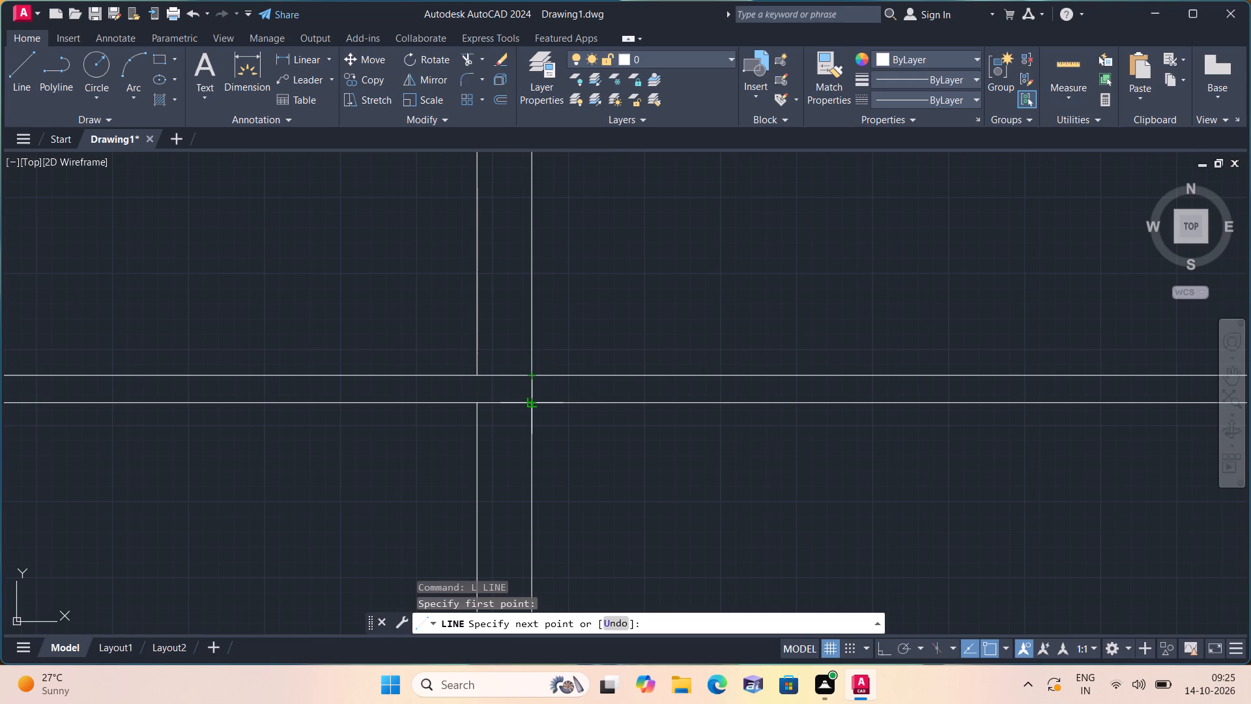
key(F8)
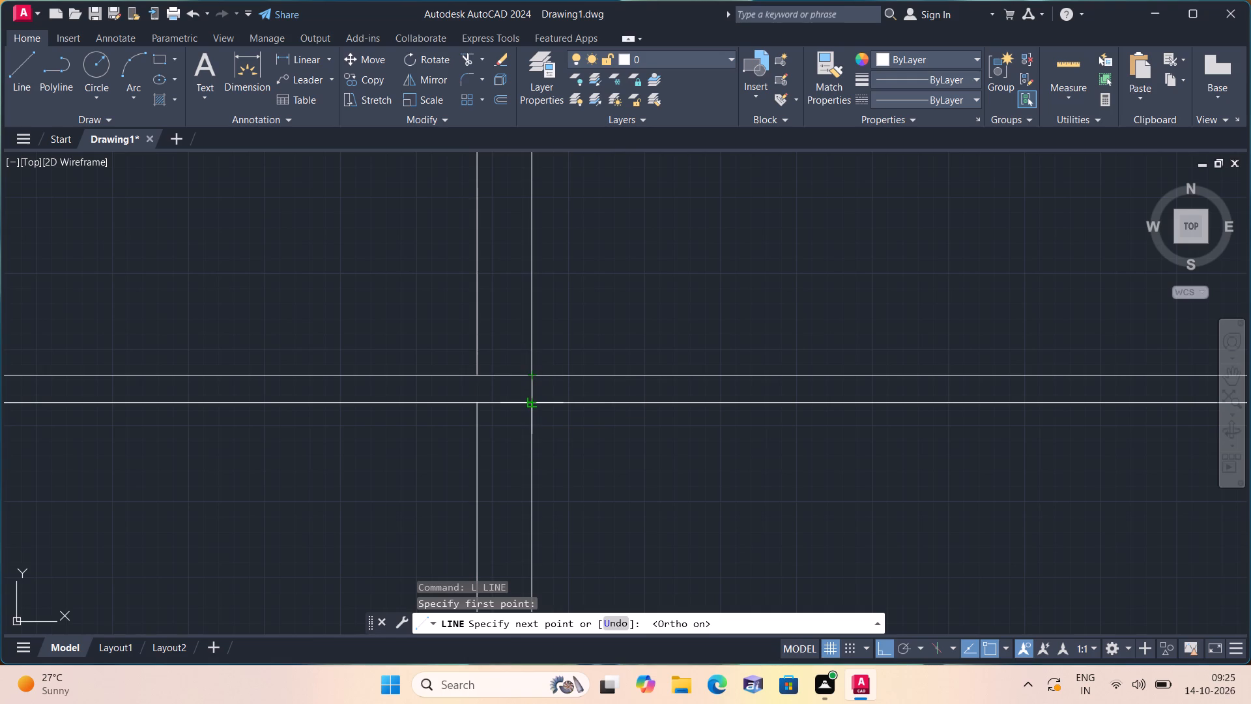
key(space)
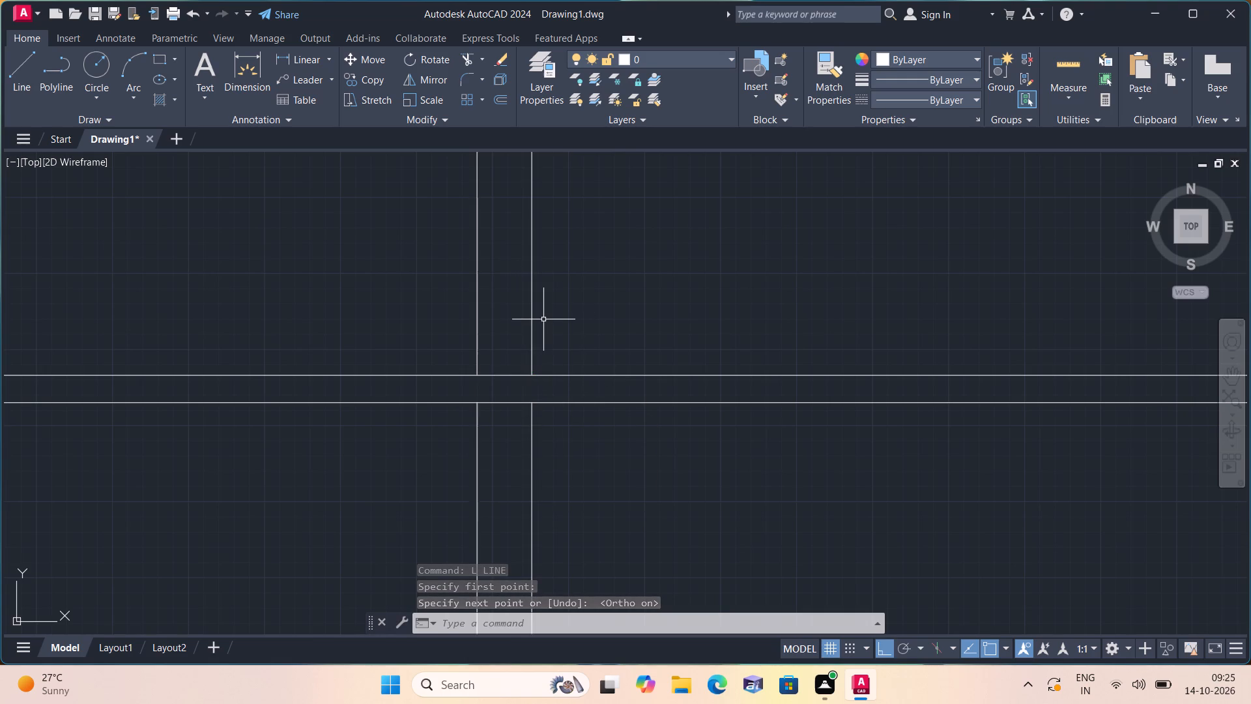
text(l)
key(space)
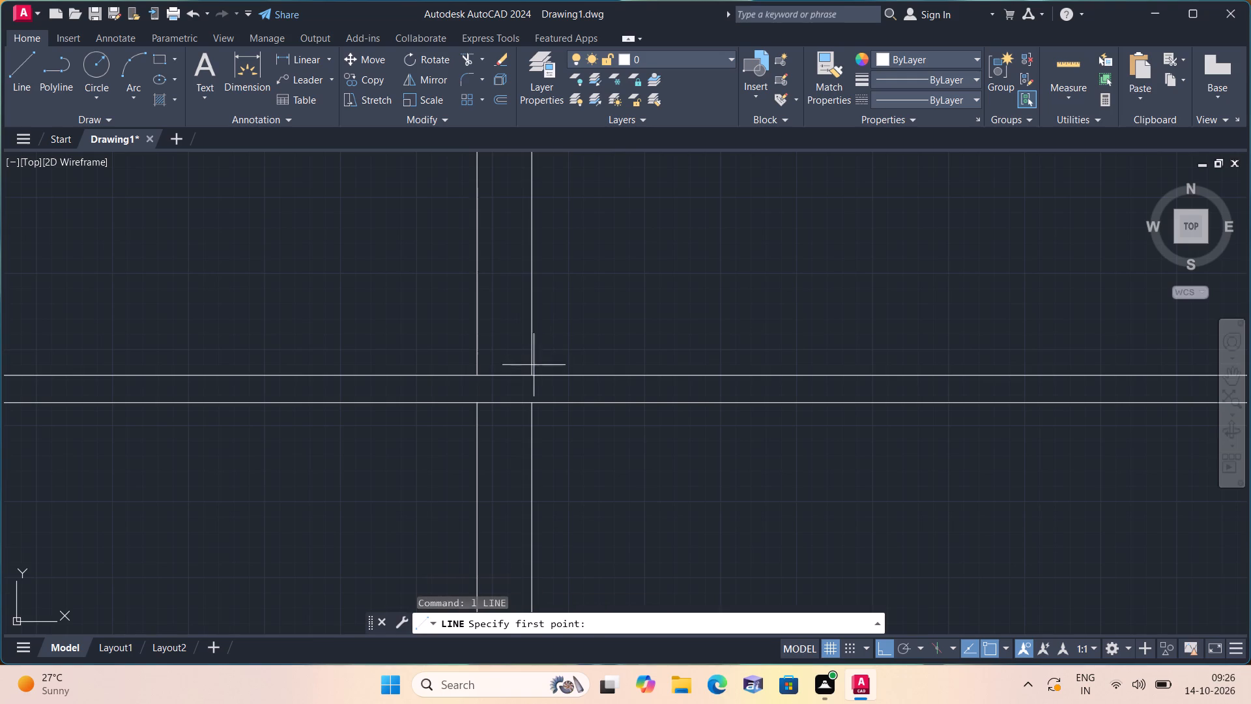
click(533, 373)
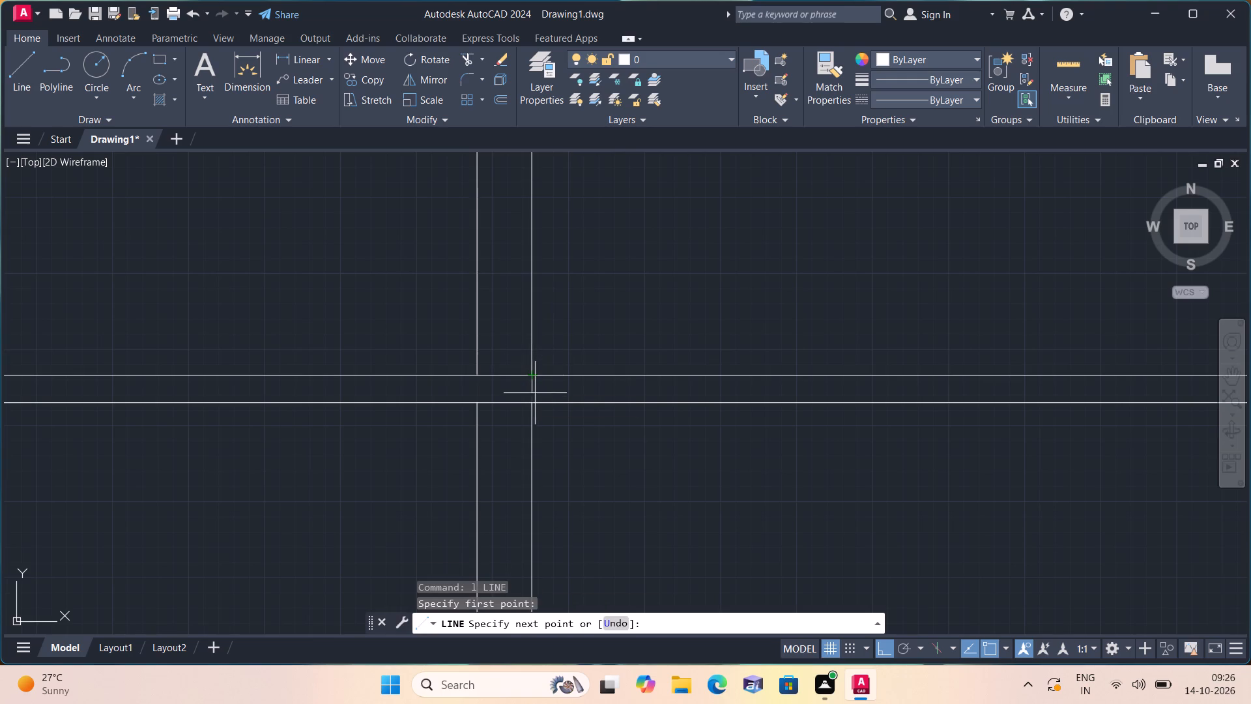
click(534, 402)
key(space)
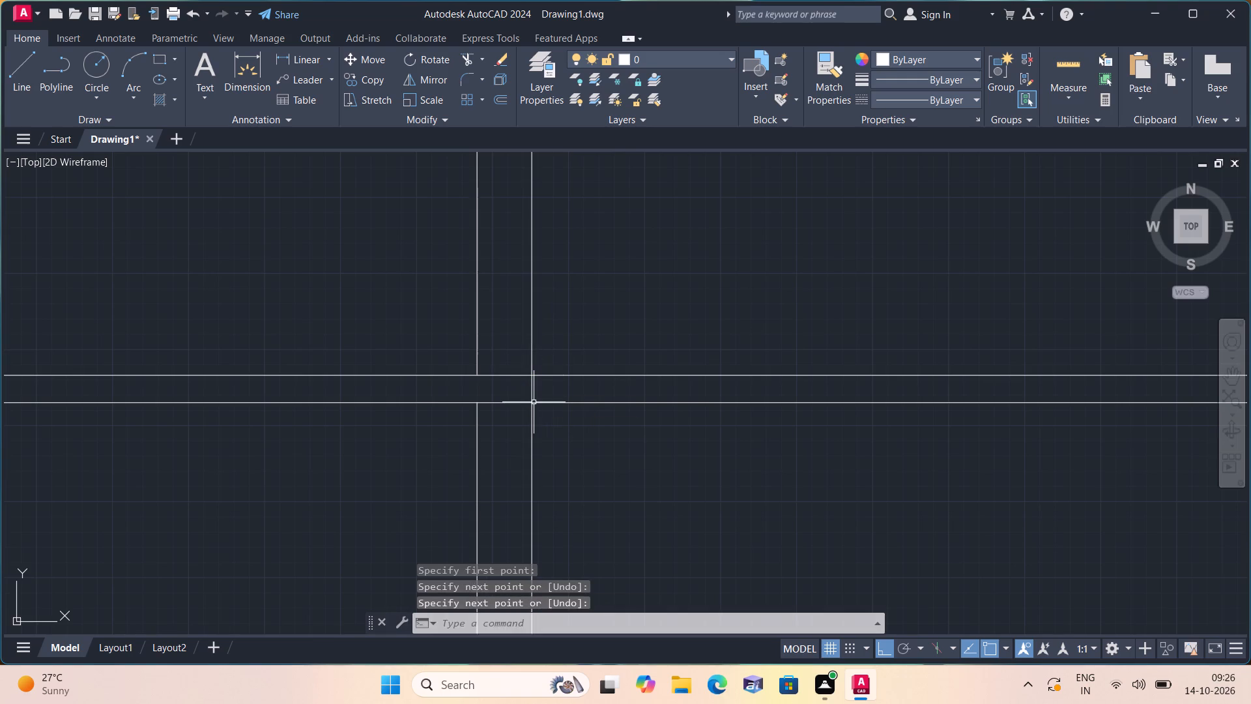
Draw a line across the same horizontal partition joining the left faces of the two new left cross walls.
key(space)
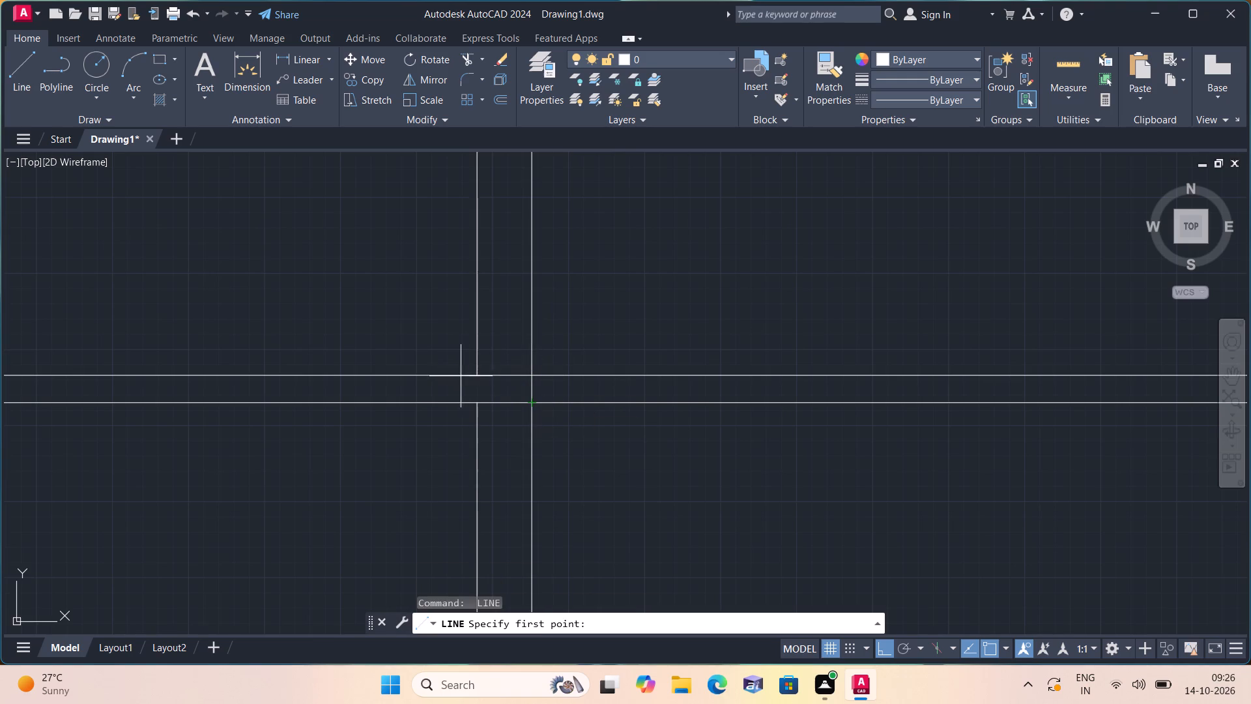
click(475, 373)
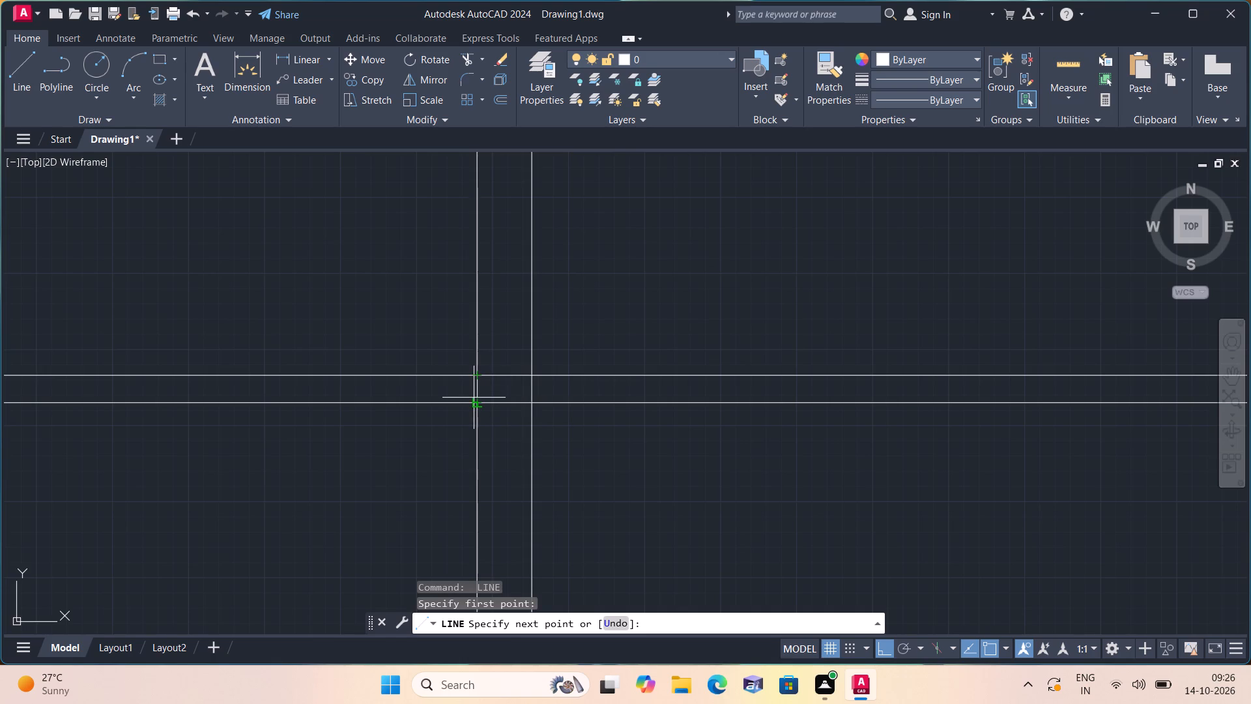
click(474, 401)
key(space)
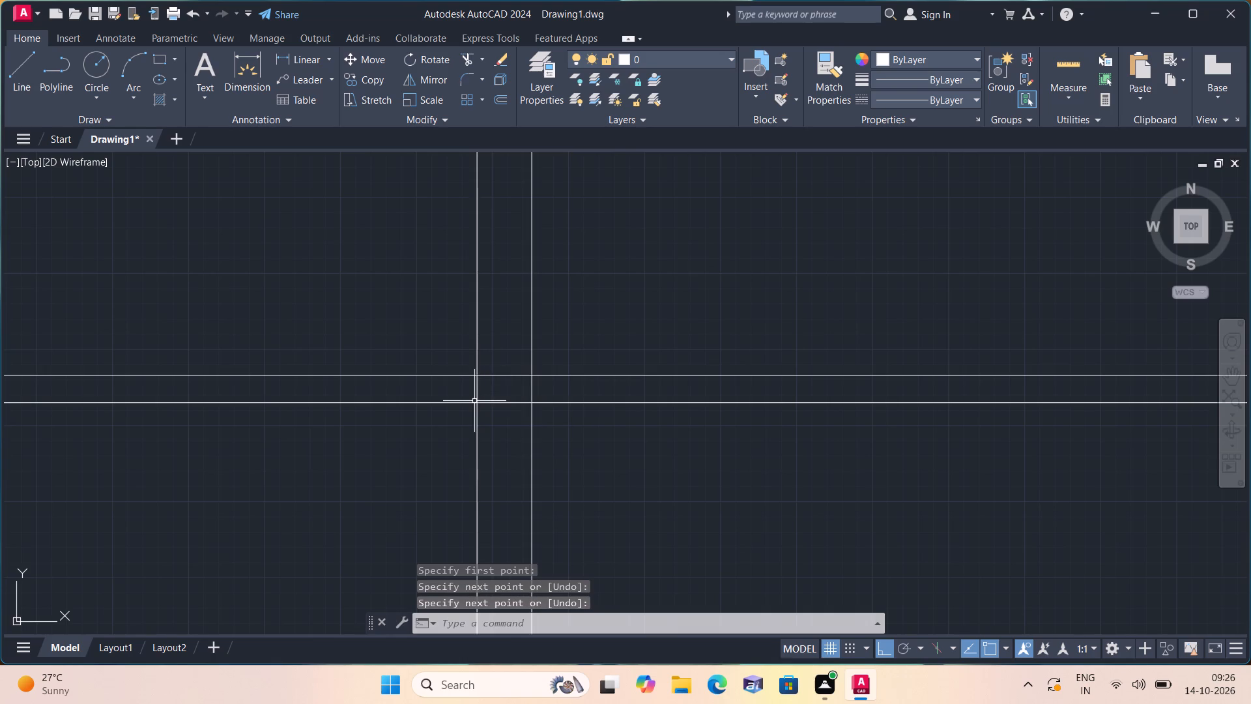
scroll(474, 401, down, 4)
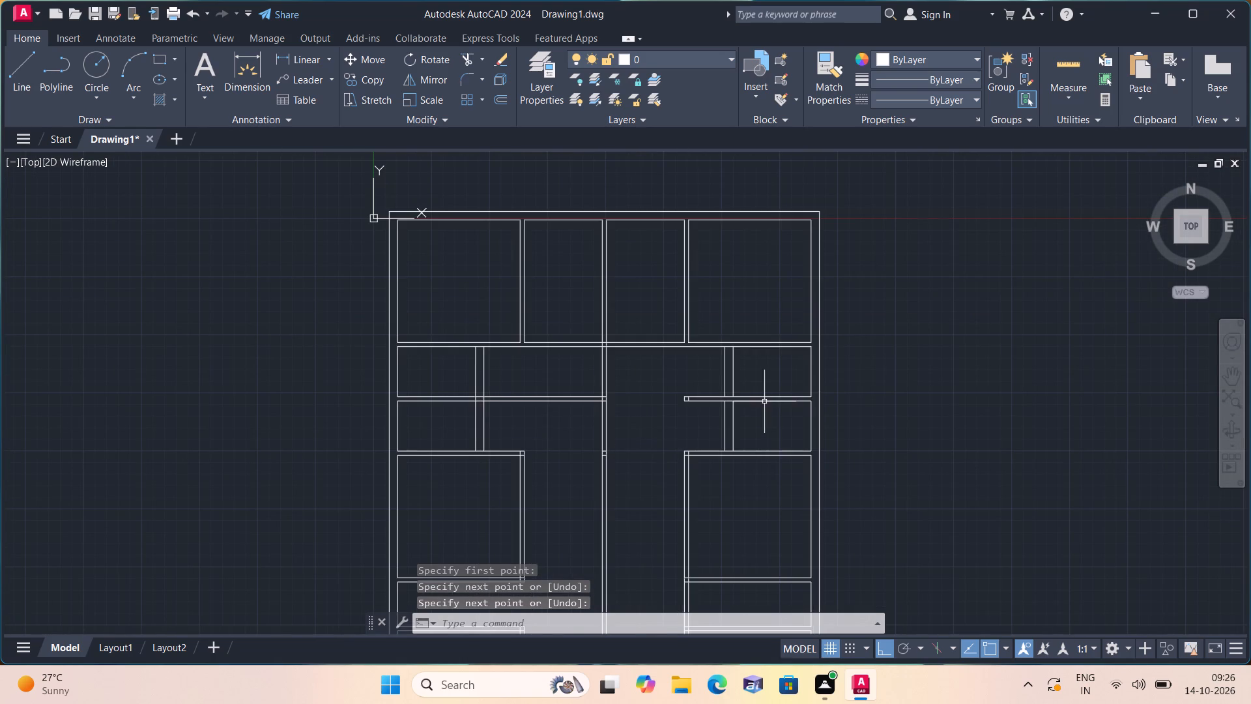
Draw a line across the horizontal partition joining the right faces of the two right cross walls.
scroll(764, 402, up, 1)
text(l)
key(space)
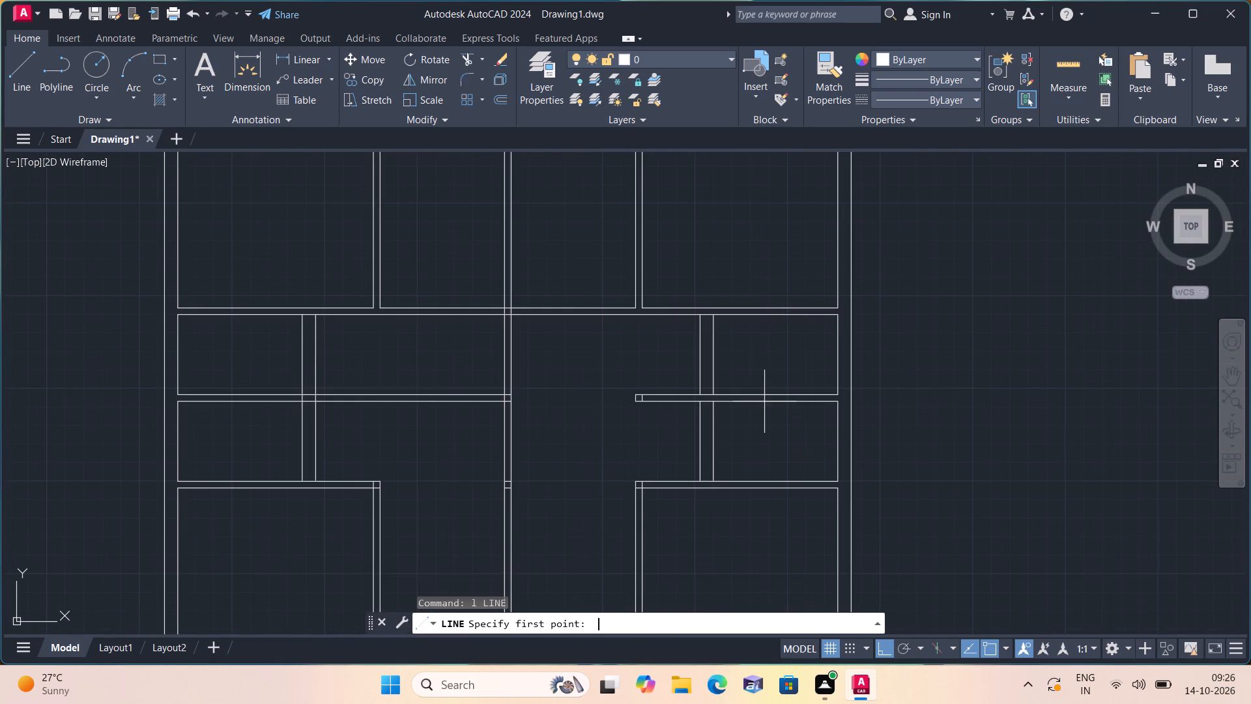
scroll(709, 399, up, 2)
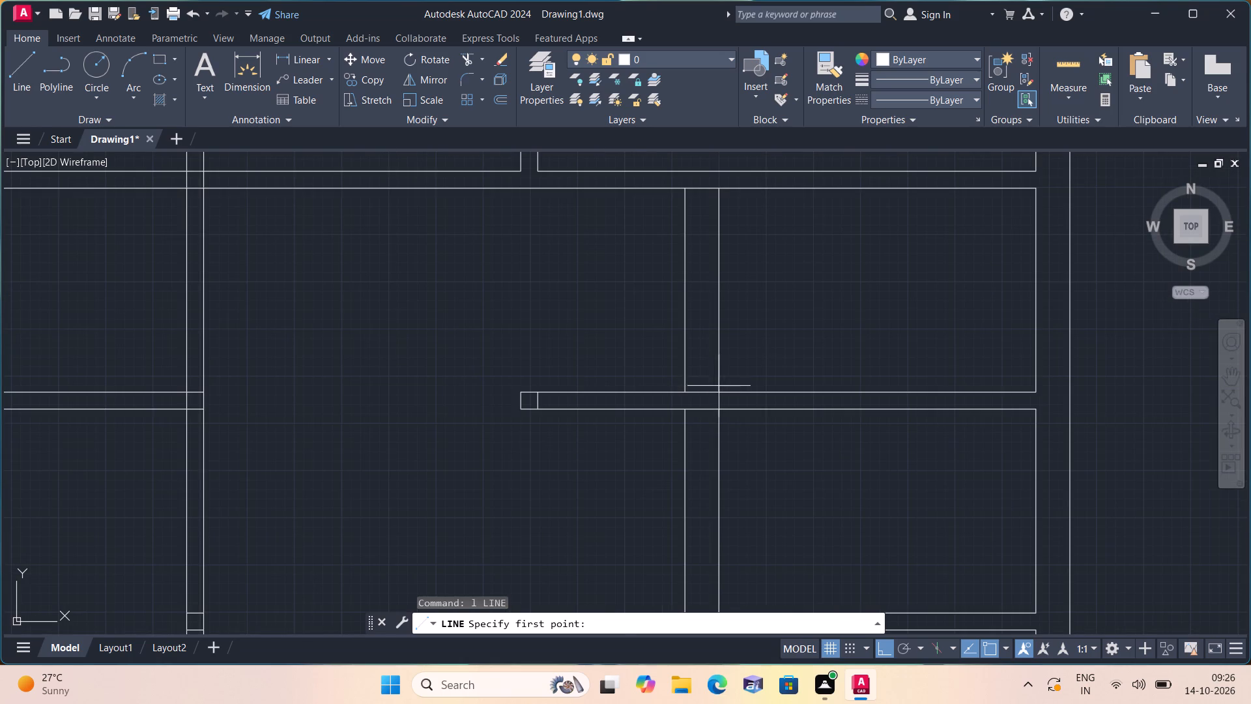
click(721, 392)
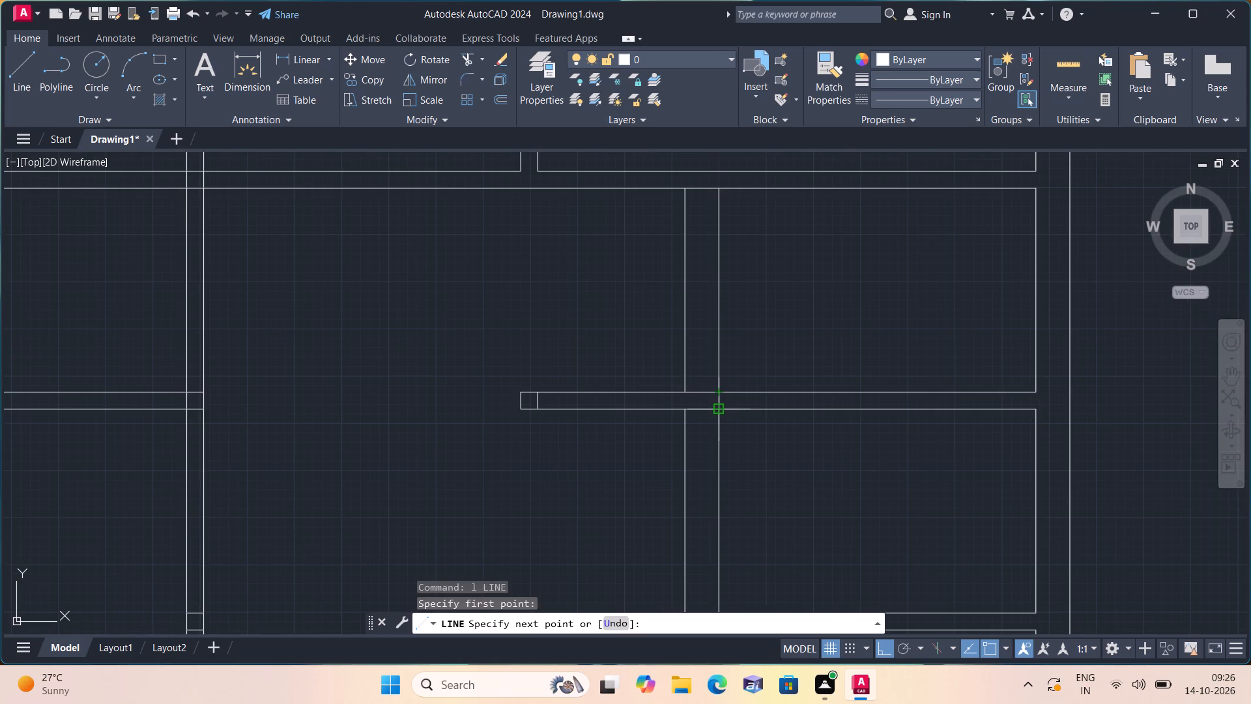
key(space)
key(space)
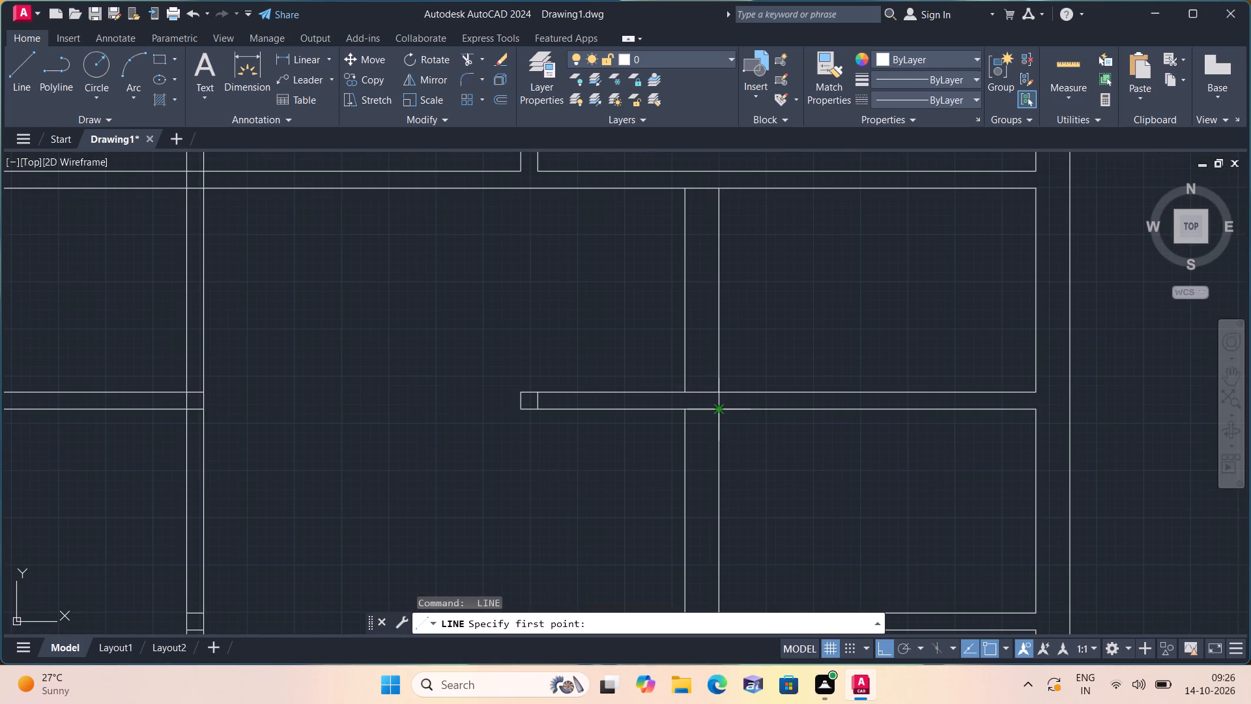
scroll(723, 396, up, 3)
click(697, 381)
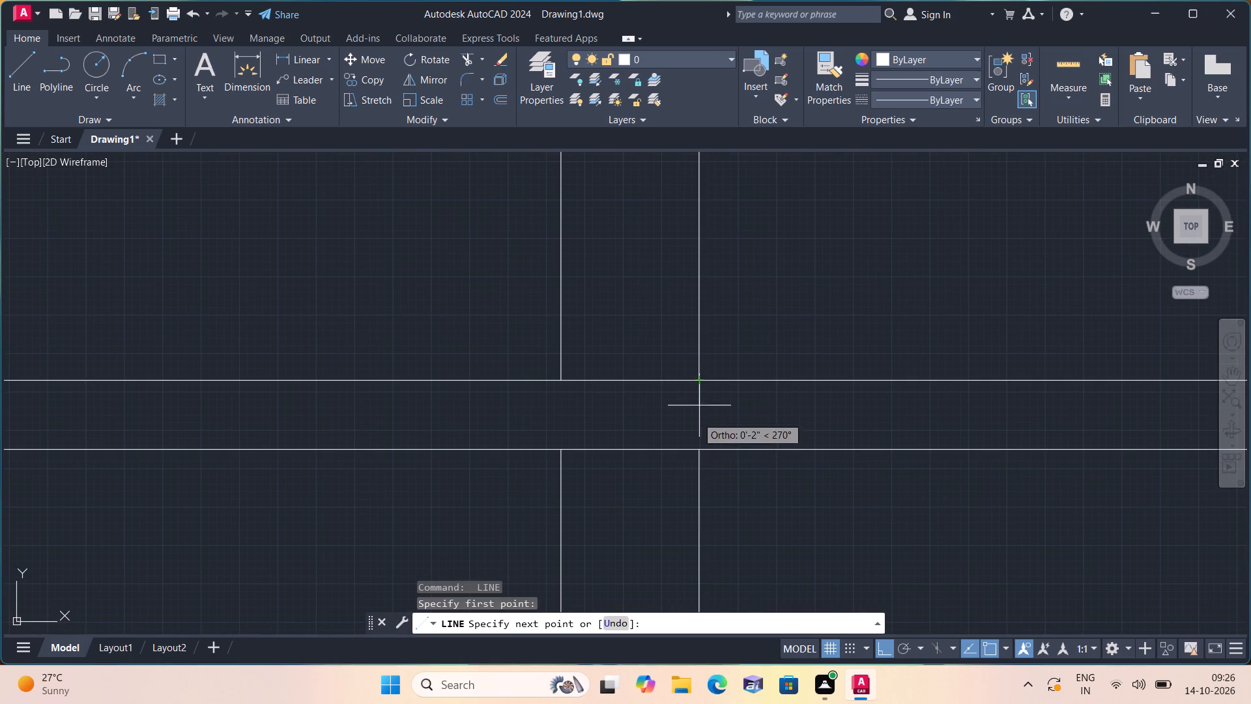
click(700, 452)
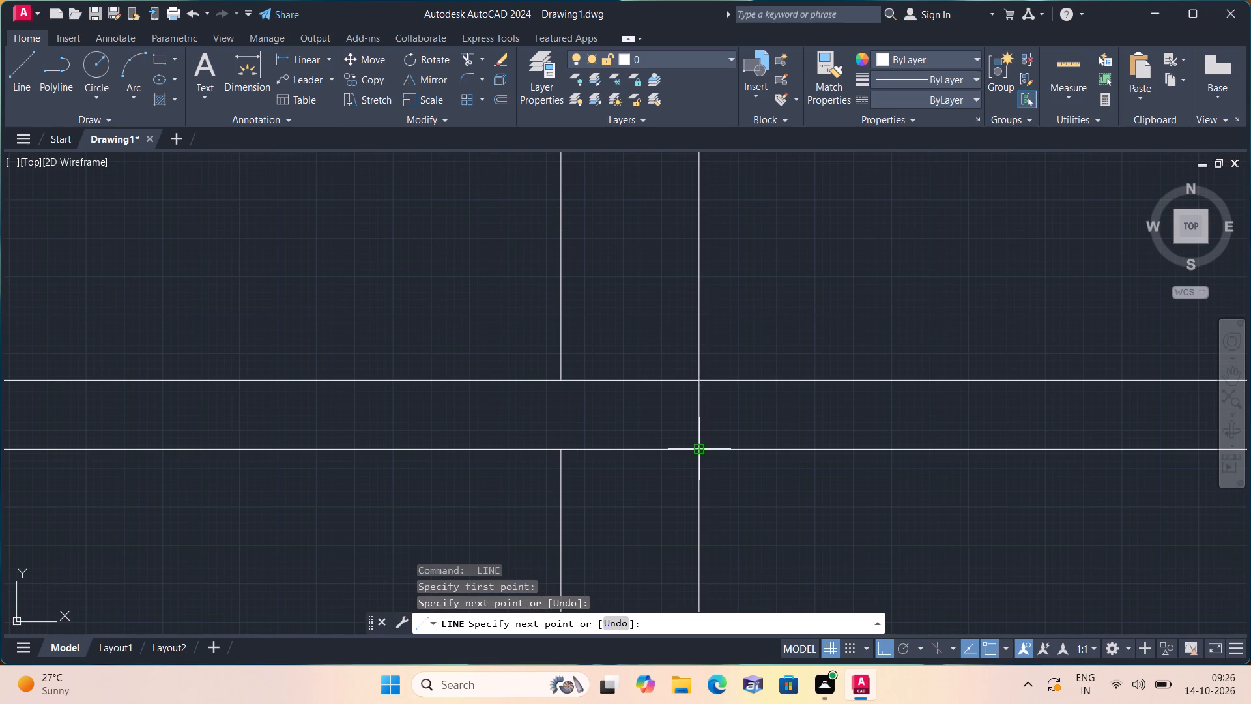
key(space)
Draw a line across the same horizontal partition joining the left faces of the two right cross walls.
key(space)
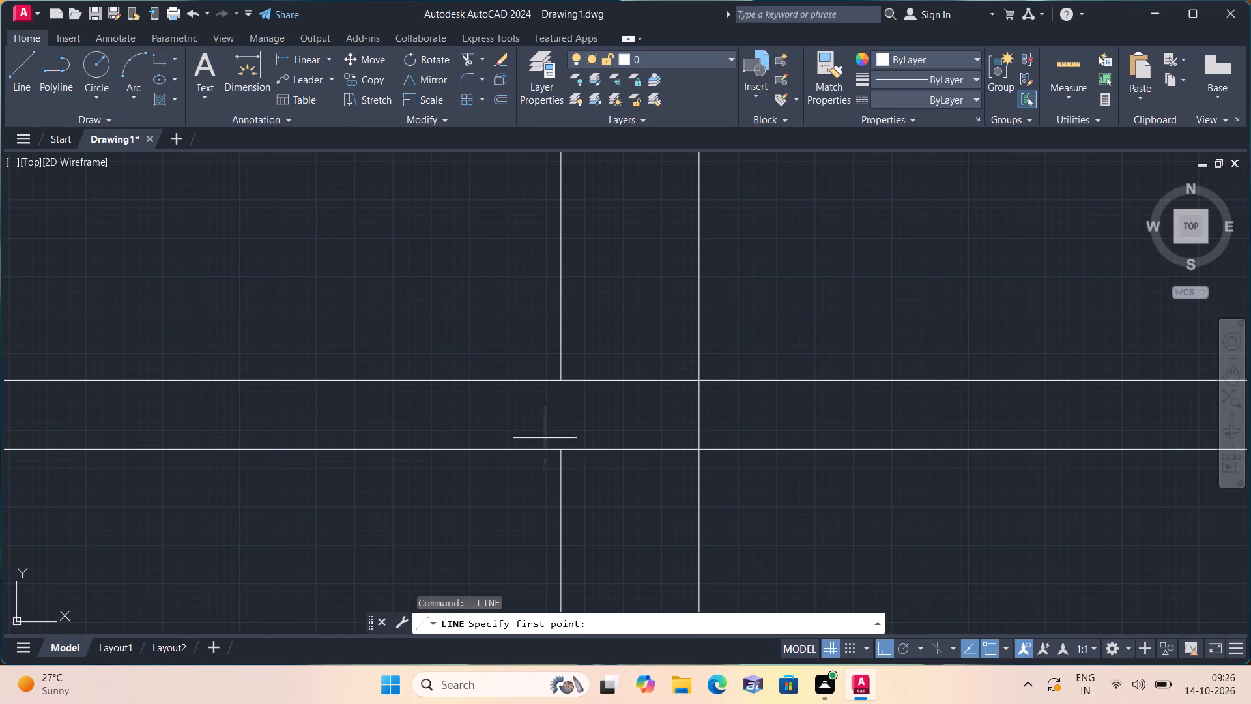
click(558, 381)
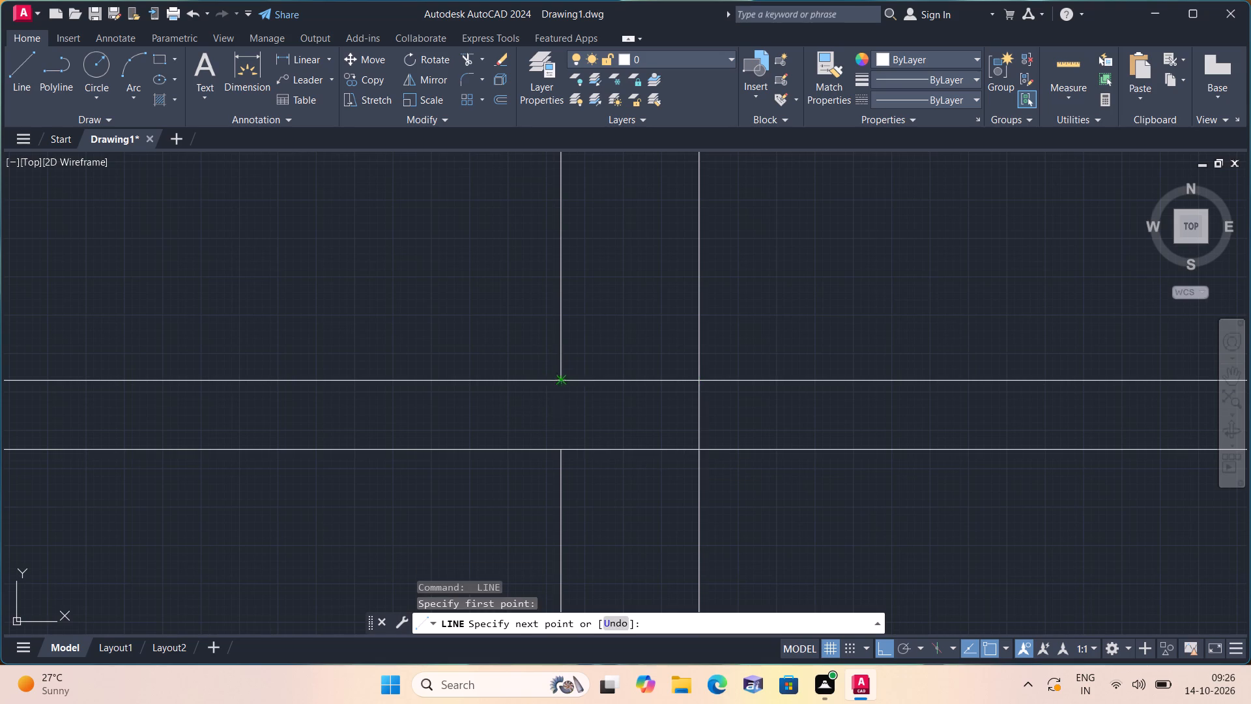
click(561, 445)
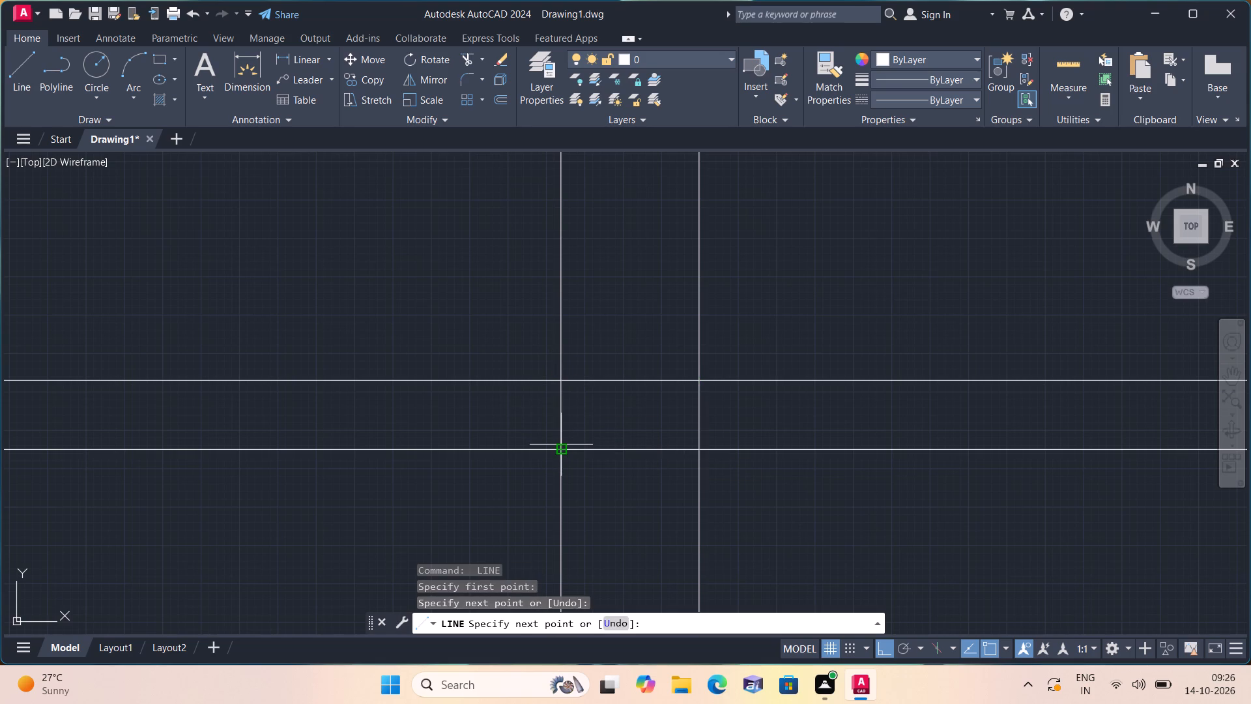
key(space)
Trim both lines of the horizontal partition between the left cross wall and the central vertical wall.
scroll(465, 237, down, 4)
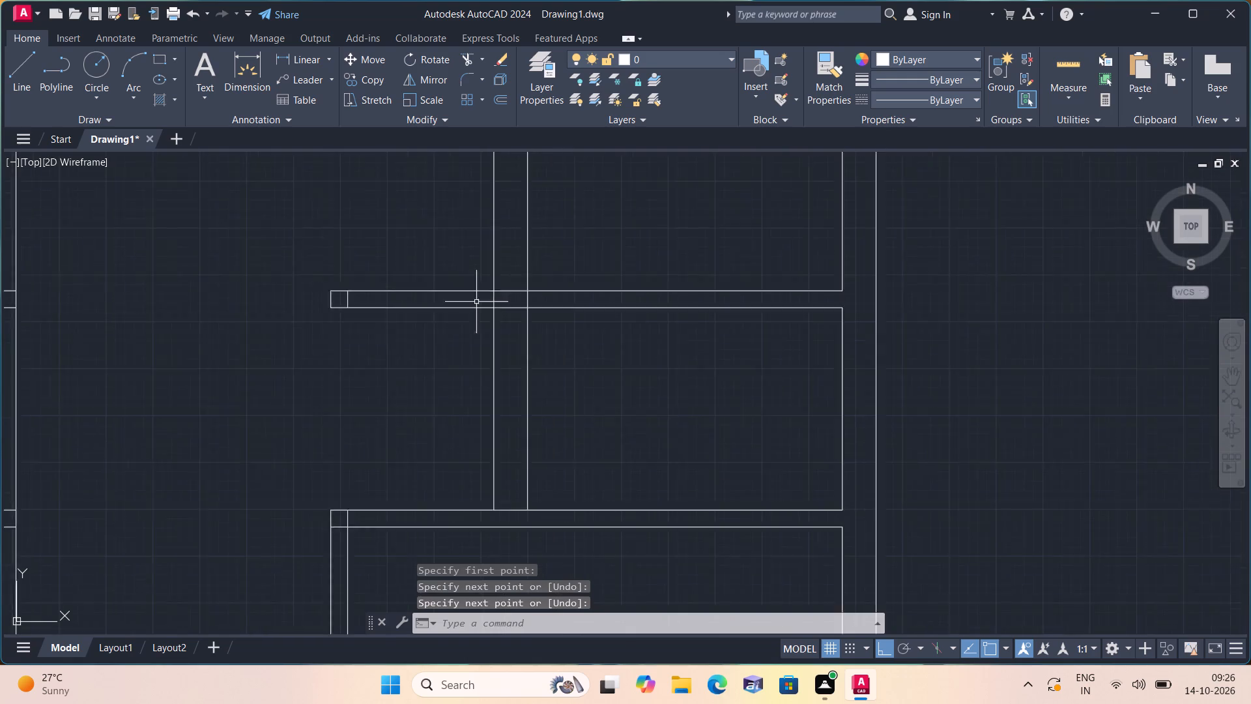
scroll(477, 316, down, 2)
middle_drag(453, 318, 632, 236)
scroll(453, 318, down, 1)
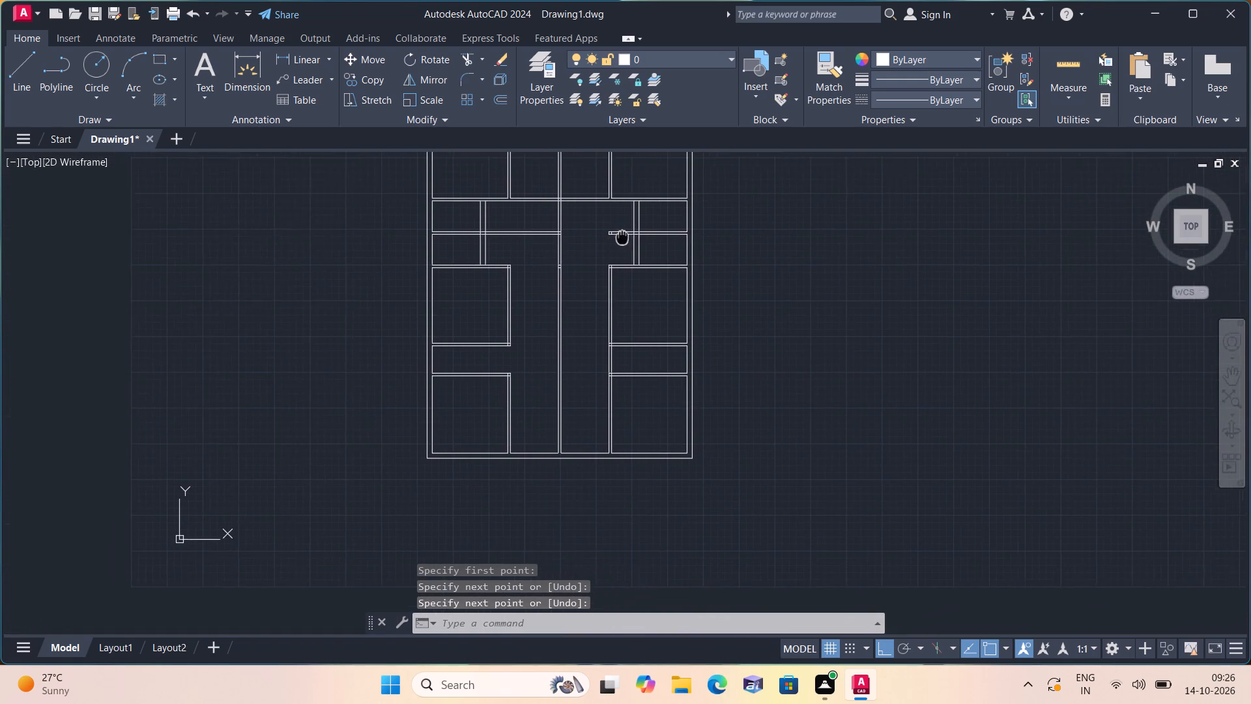
middle_drag(632, 236, 666, 239)
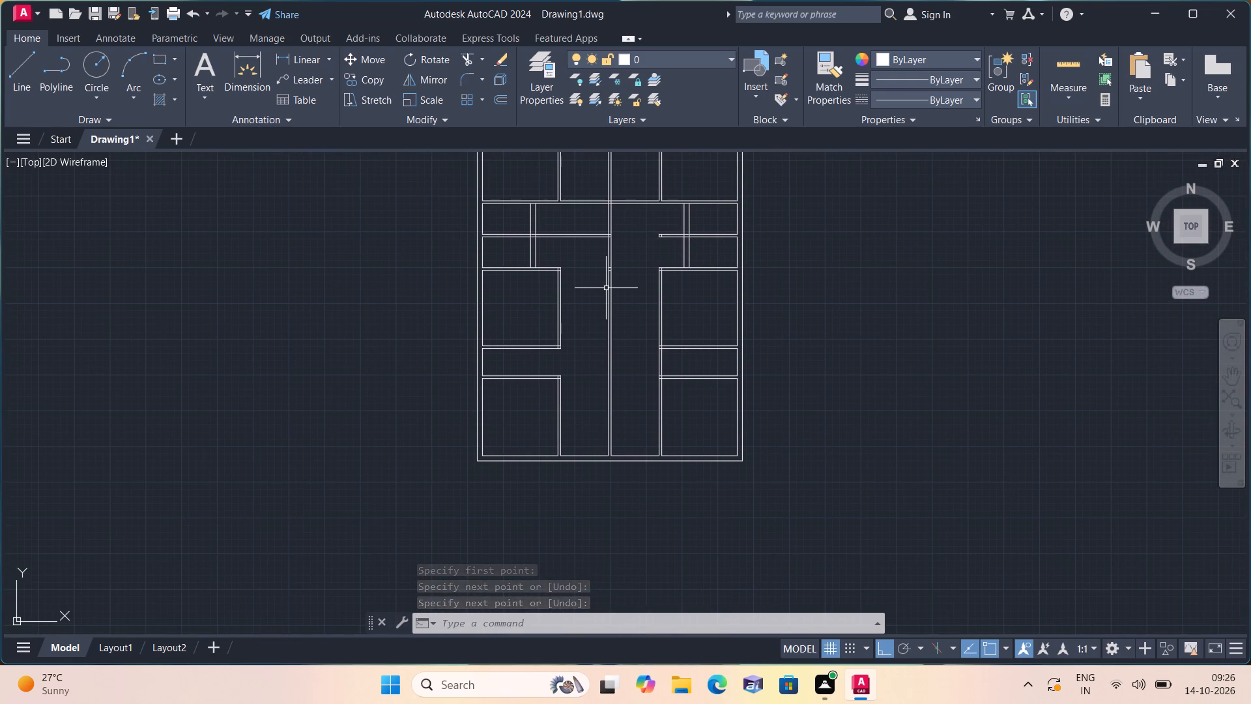
scroll(606, 288, down, 1)
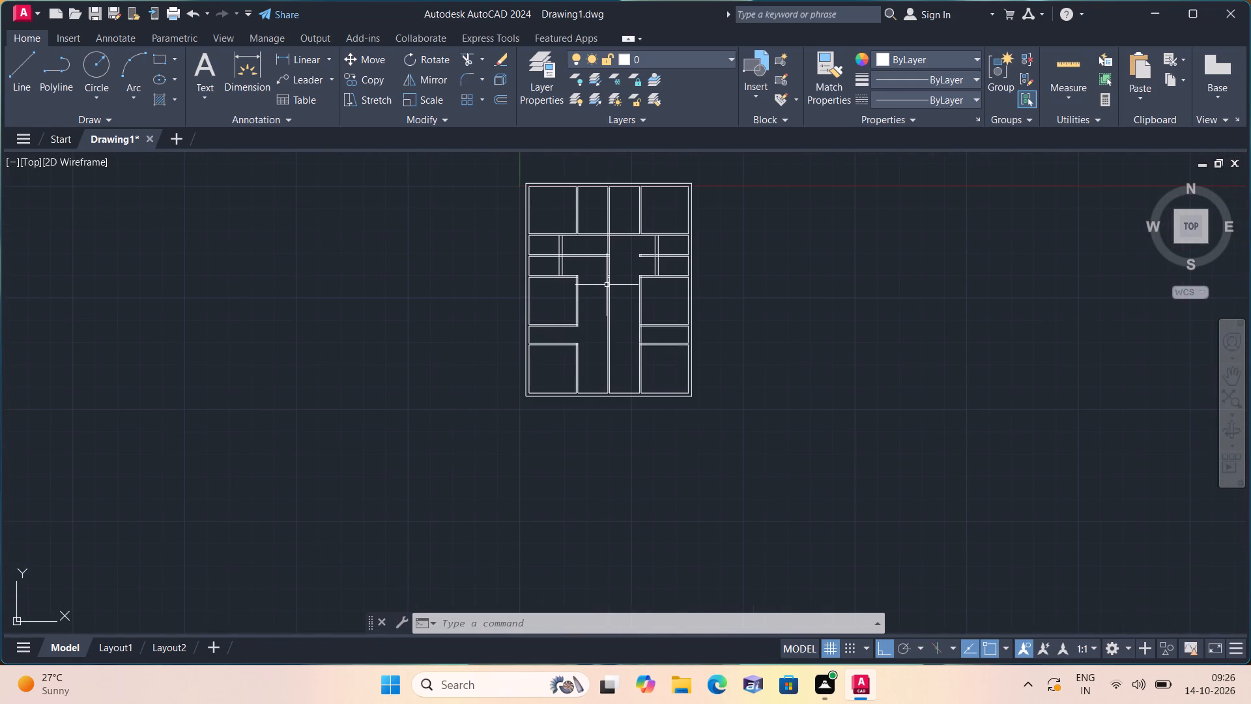
scroll(610, 261, up, 1)
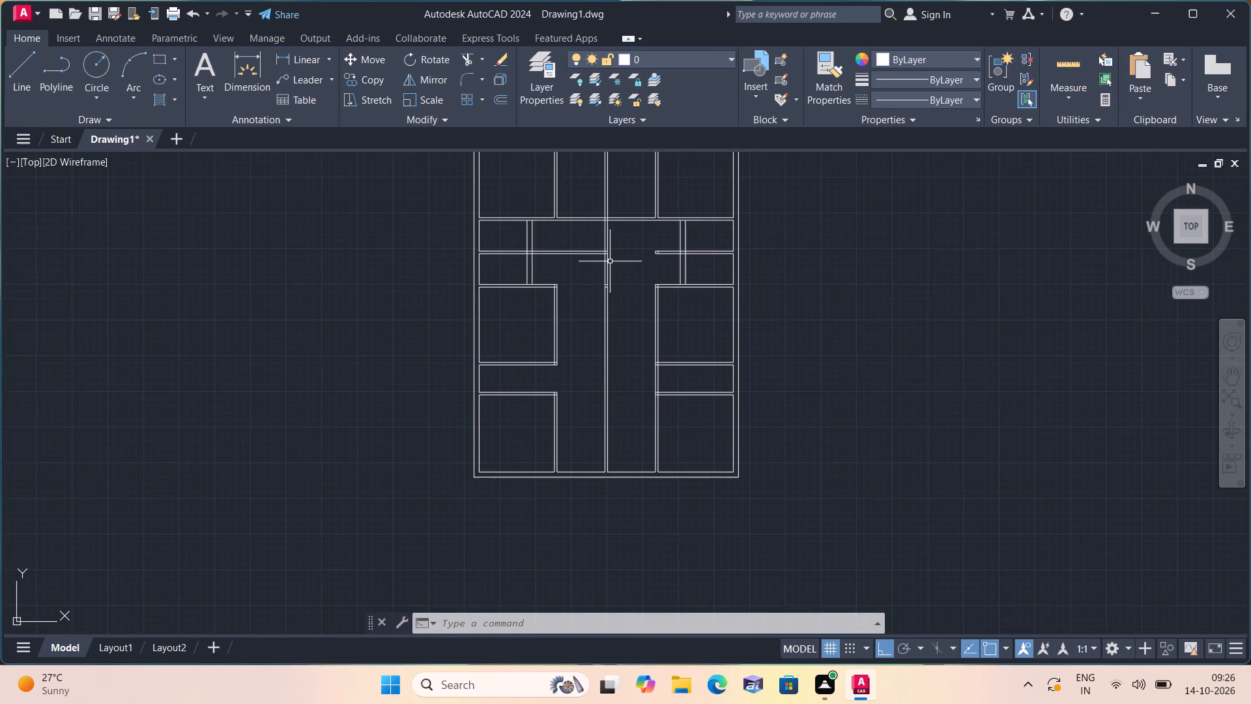
text(trim)
key(space)
drag(585, 250, 584, 297)
click(582, 282)
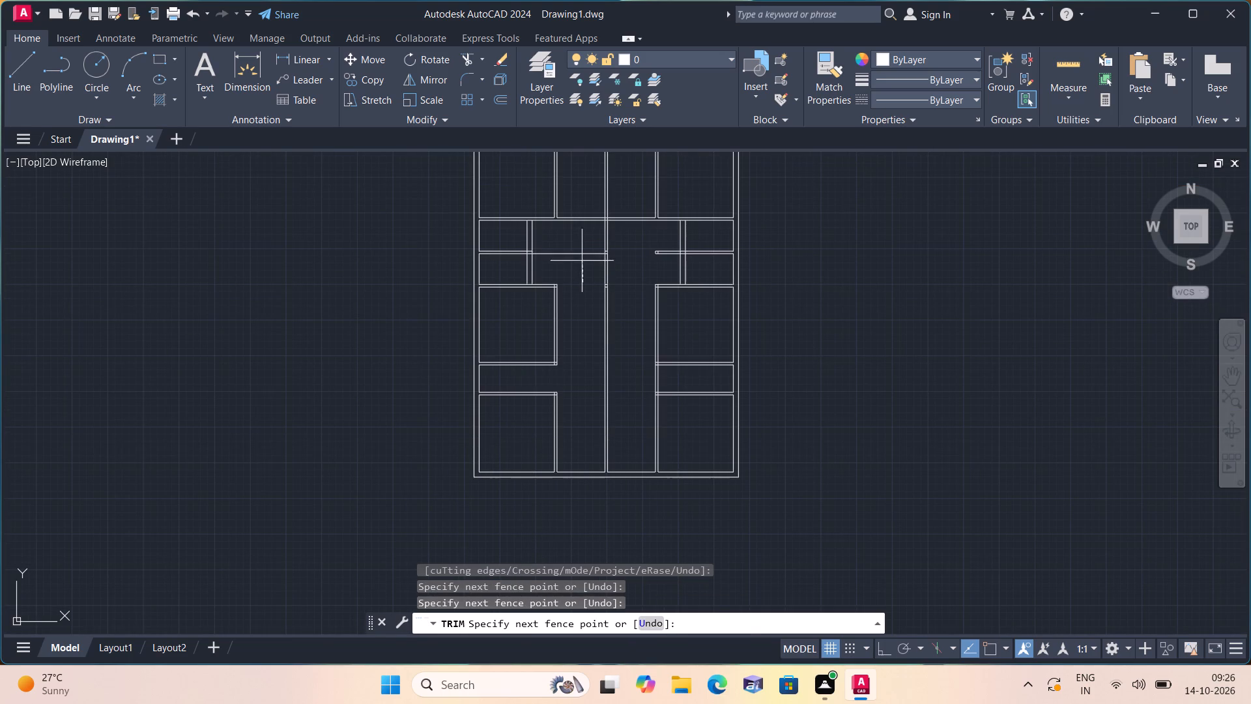
click(581, 250)
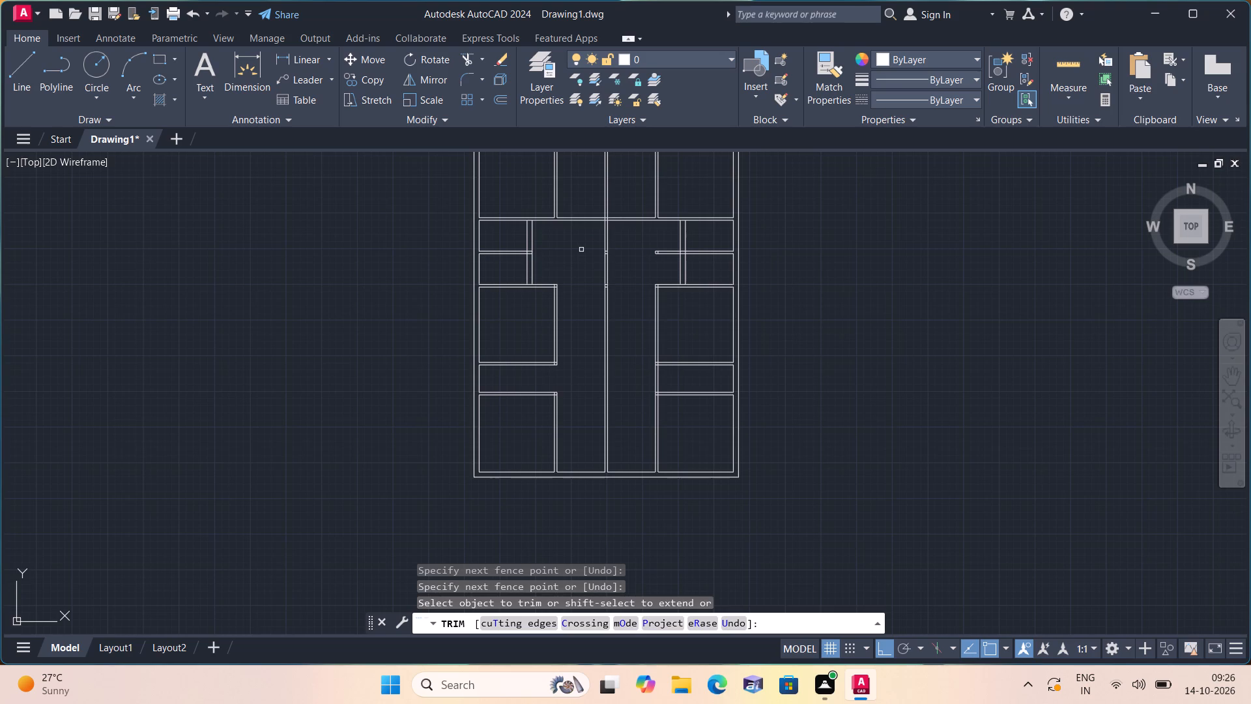
Trim the two pairs of leftover short horizontal lines inside the central vertical wall, at the levels of the narrow rows' partitions.
scroll(607, 246, up, 2)
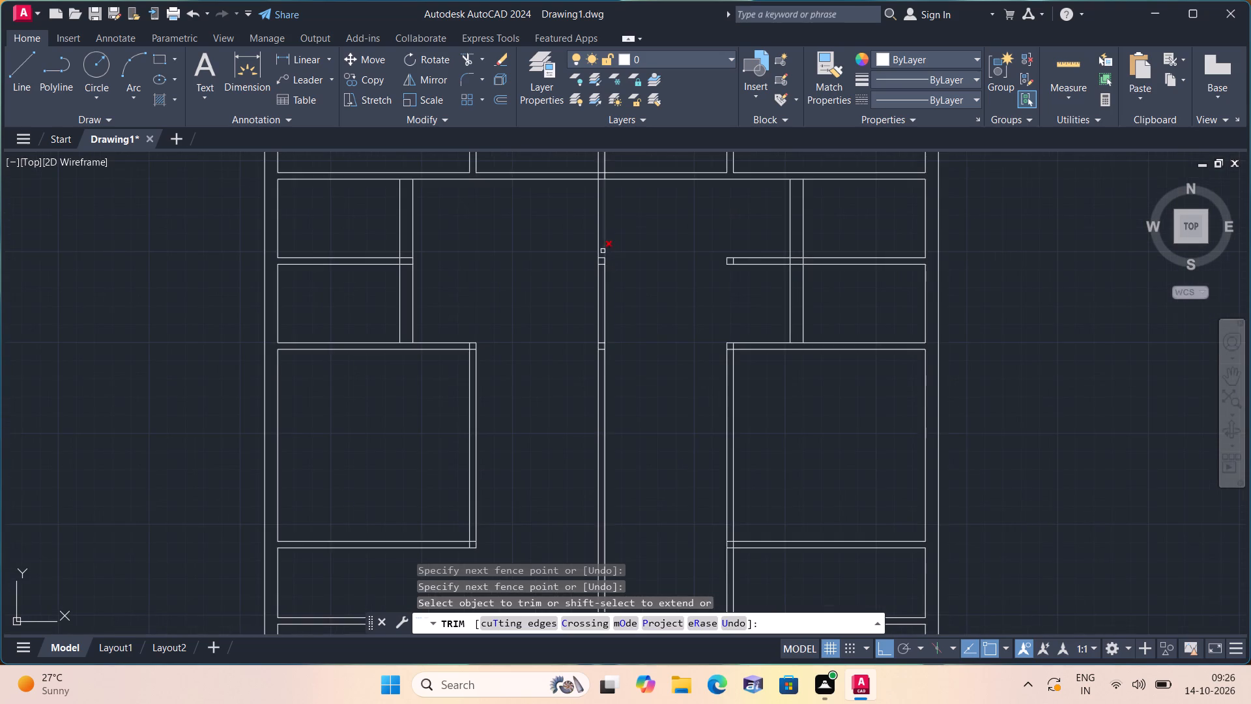
scroll(601, 257, up, 1)
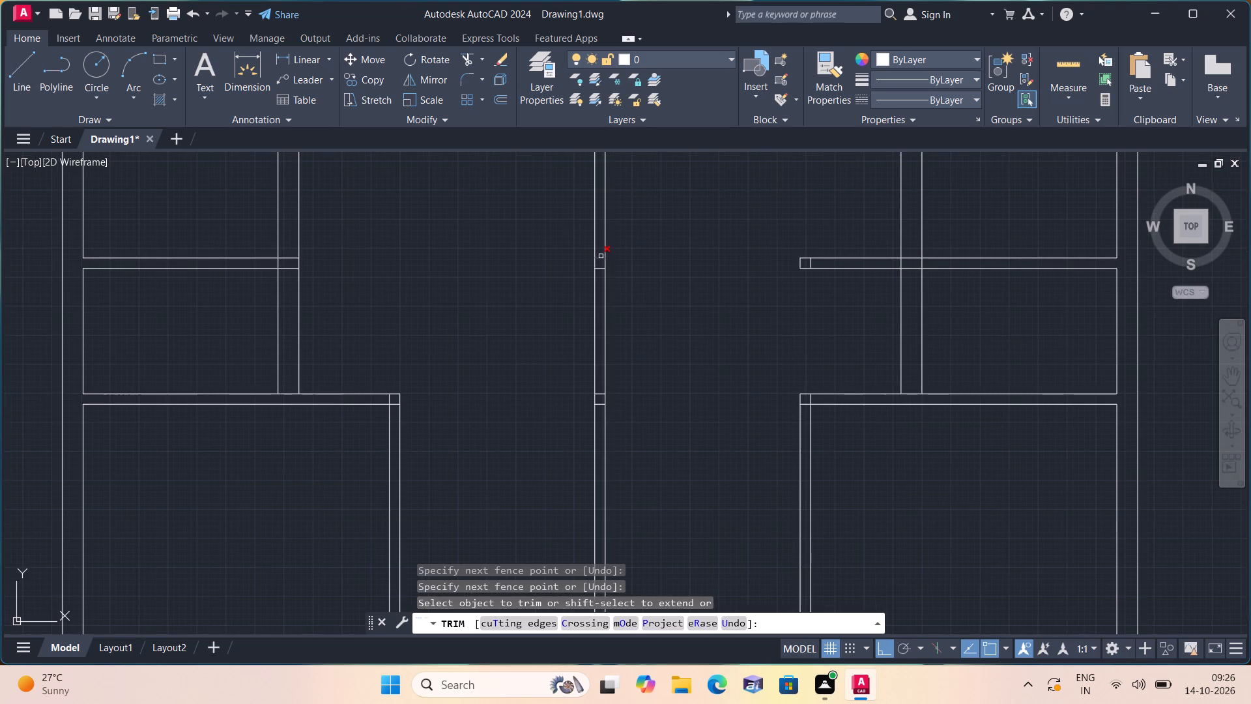
scroll(601, 256, up, 2)
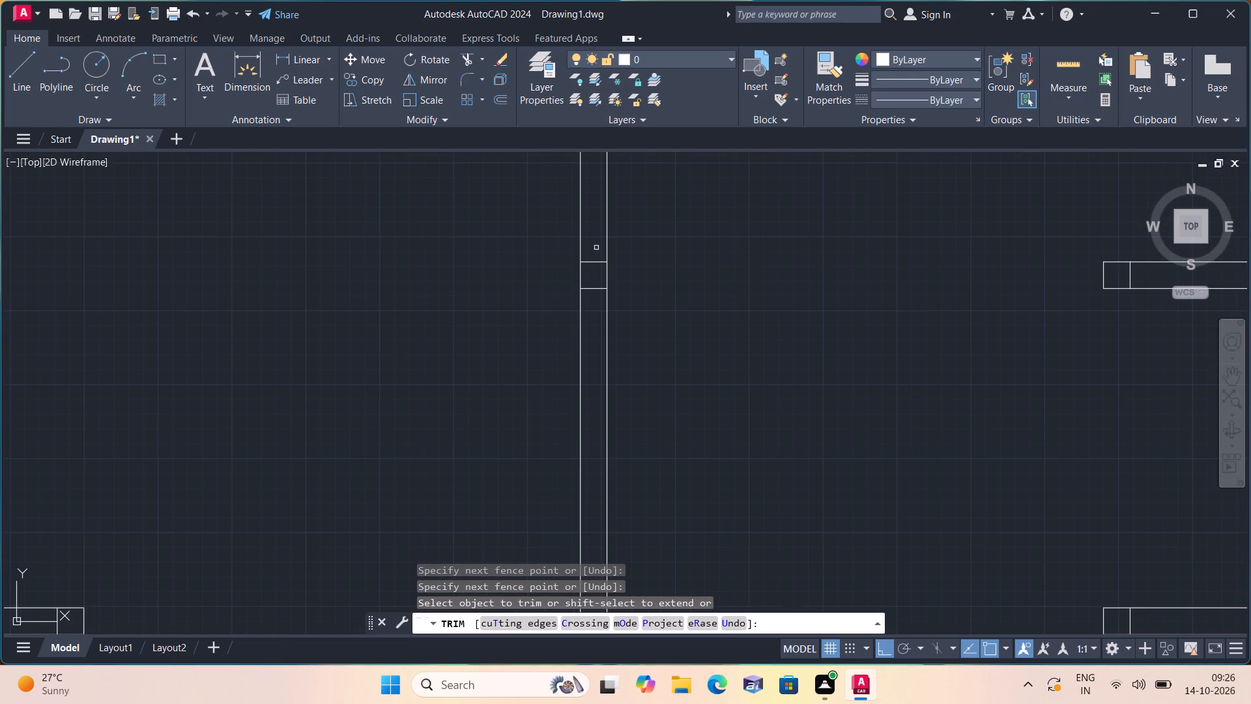
drag(596, 247, 601, 328)
scroll(584, 309, down, 1)
middle_drag(582, 308, 584, 190)
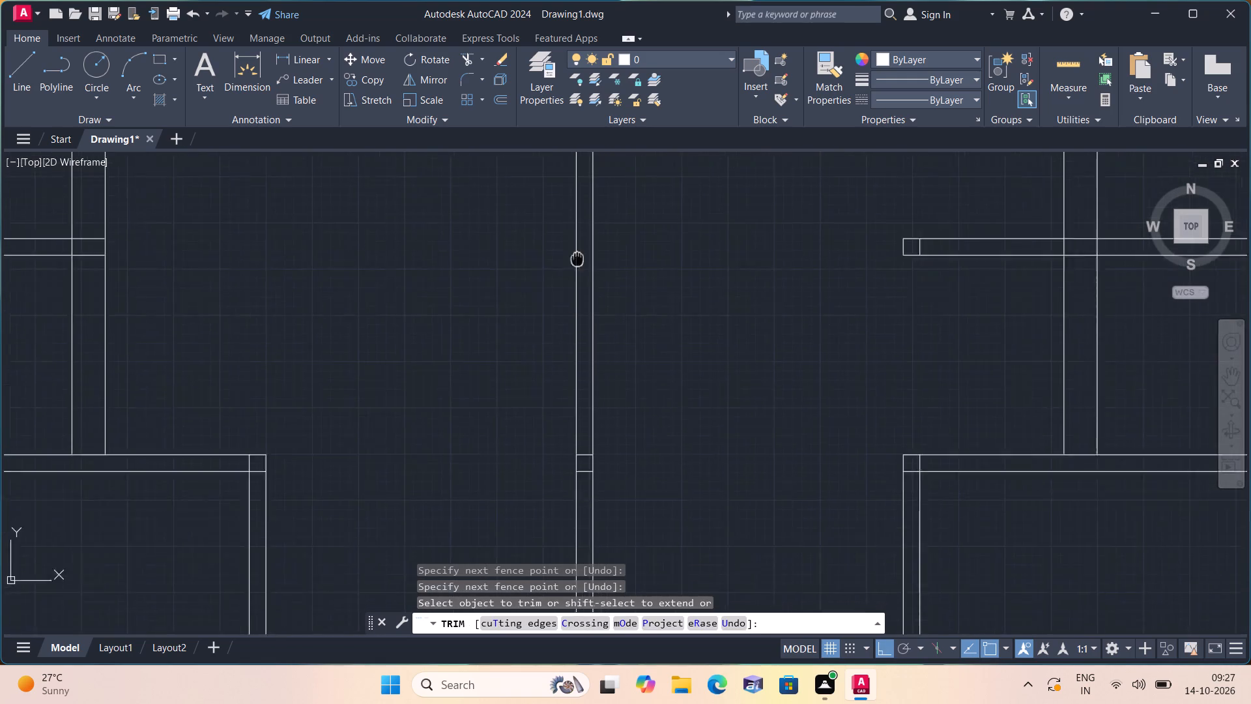
middle_drag(584, 190, 588, 169)
scroll(584, 383, up, 1)
drag(601, 377, 592, 359)
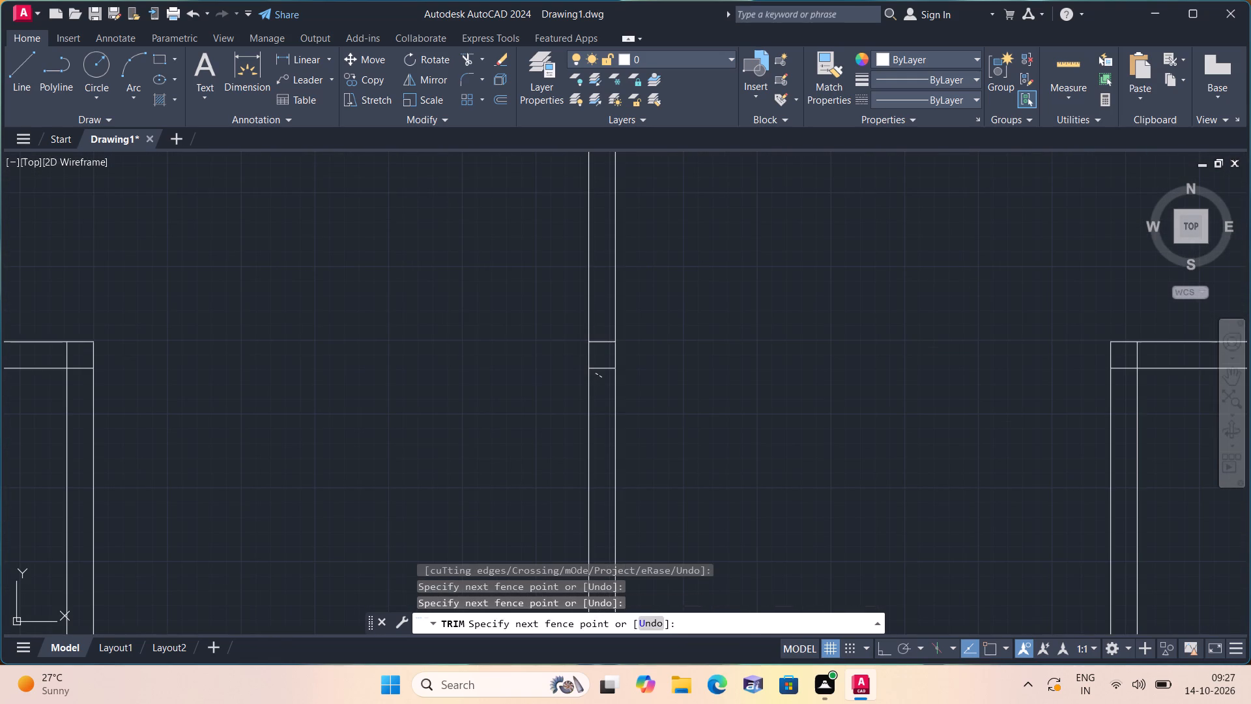
click(600, 319)
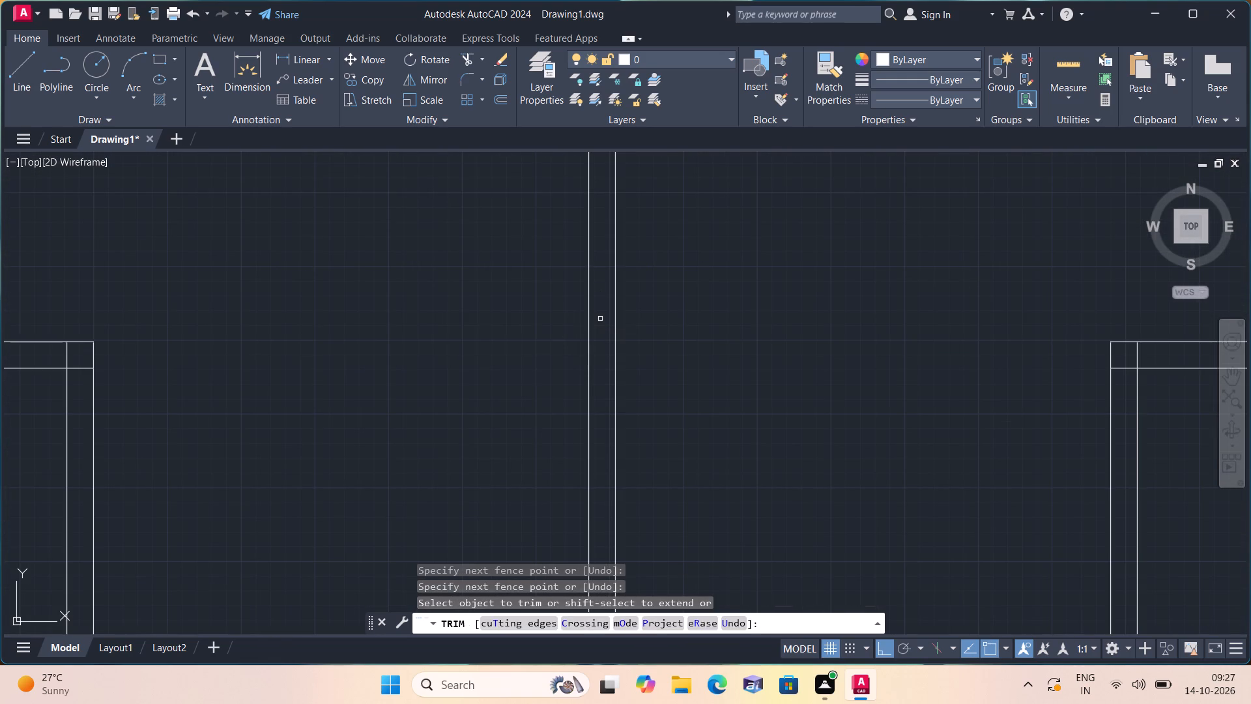
key(Escape)
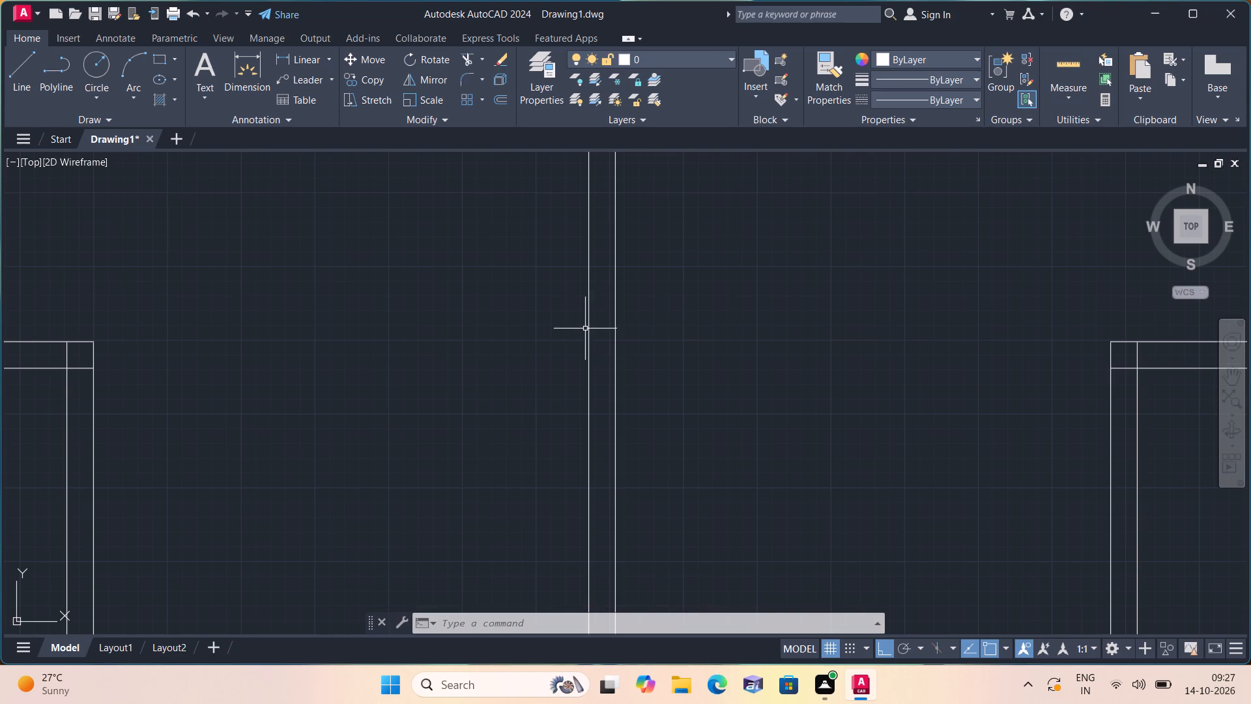
Trim the overlapping line ends at the lower right wall corner of the left middle room.
scroll(583, 328, down, 2)
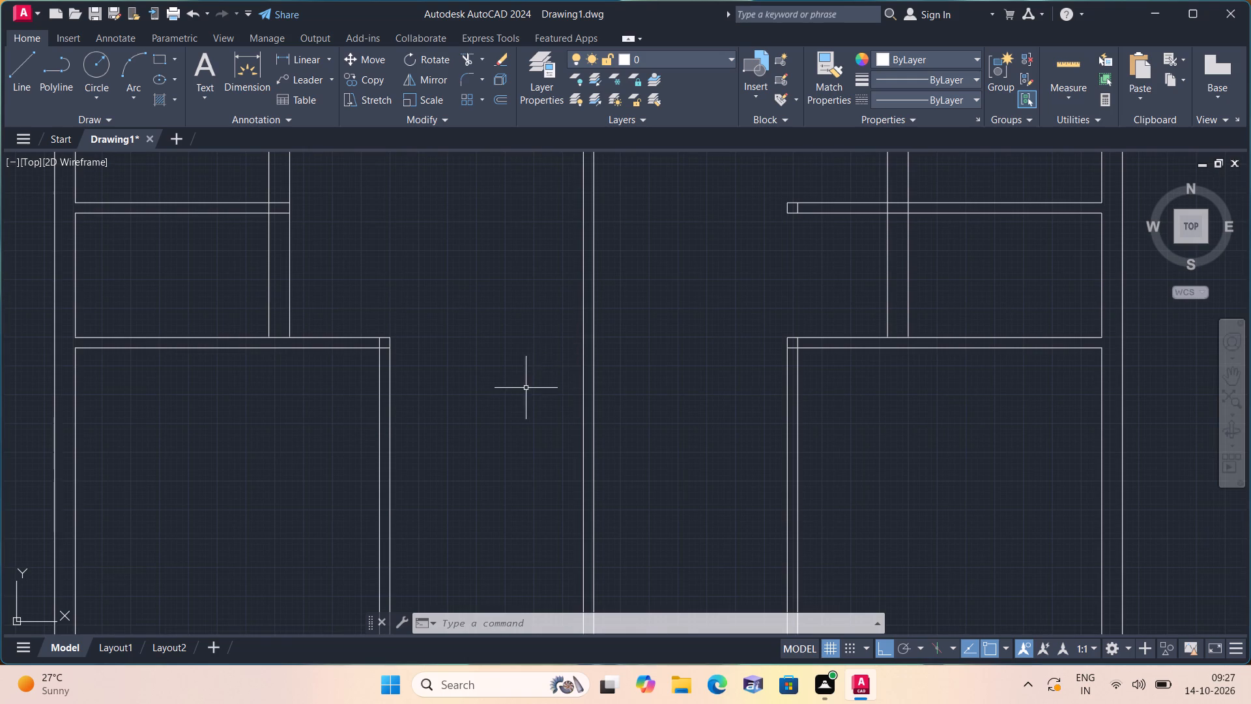
scroll(521, 387, down, 1)
middle_drag(517, 383, 532, 297)
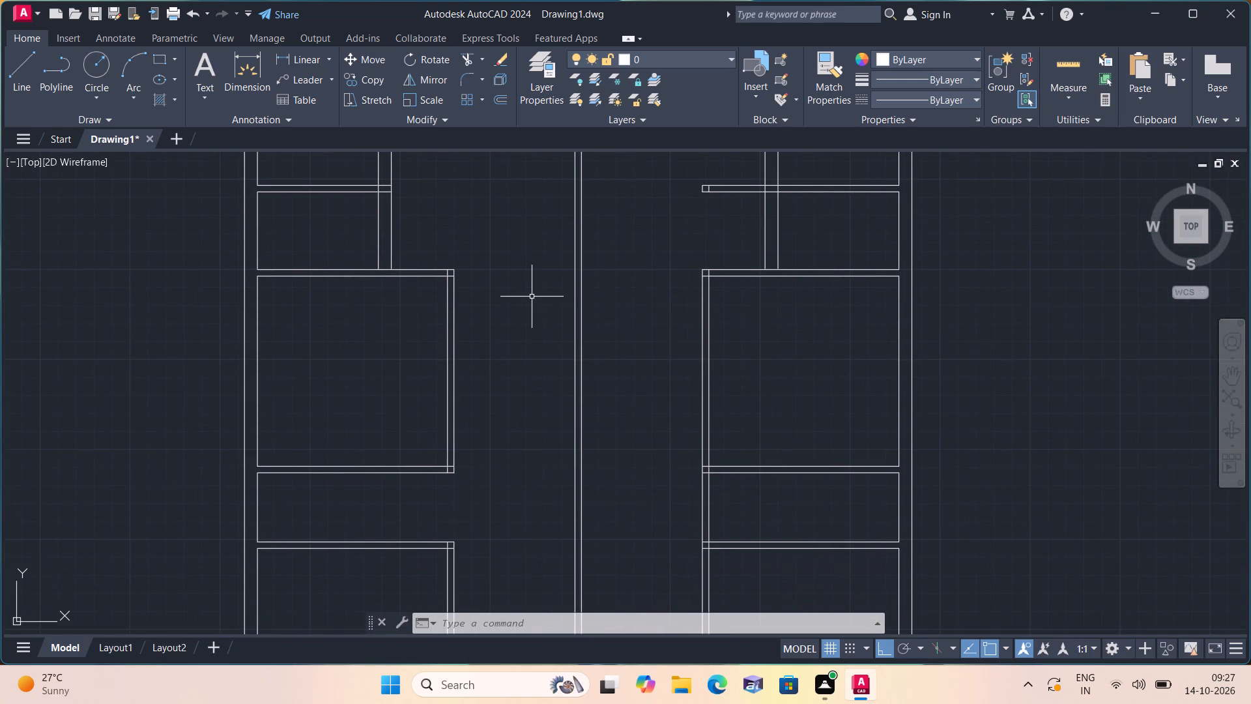
scroll(442, 417, up, 1)
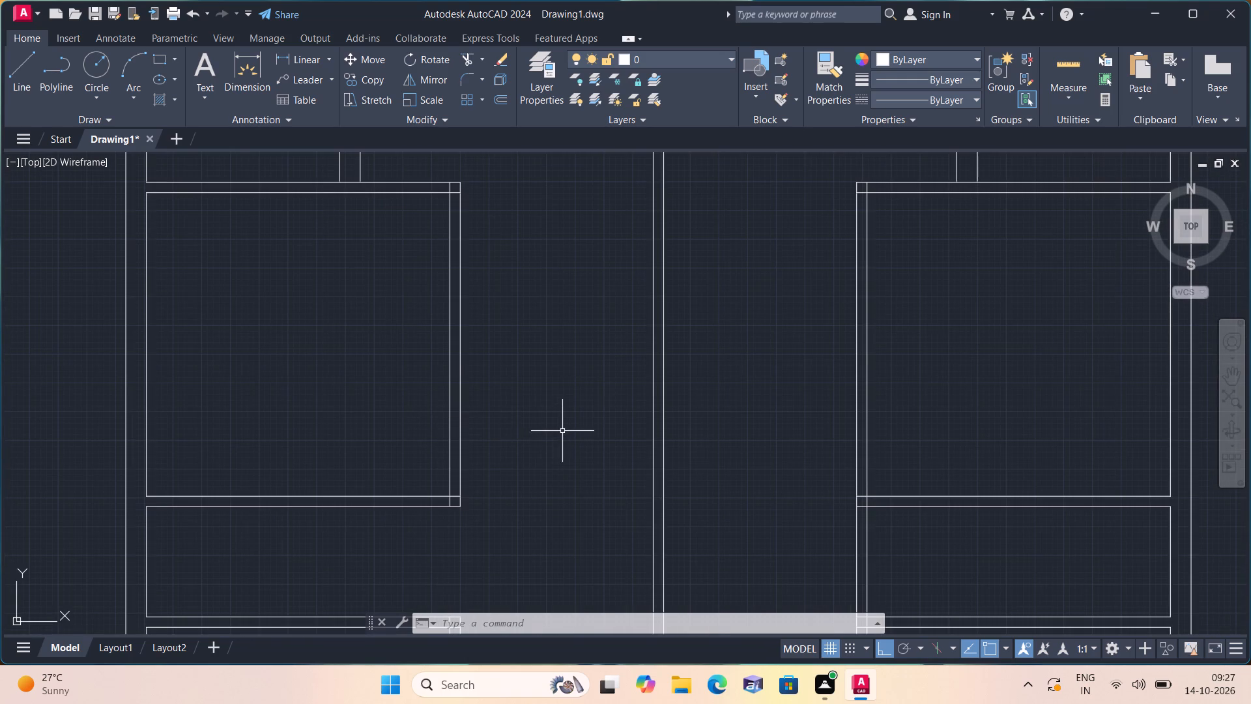
scroll(569, 402, down, 2)
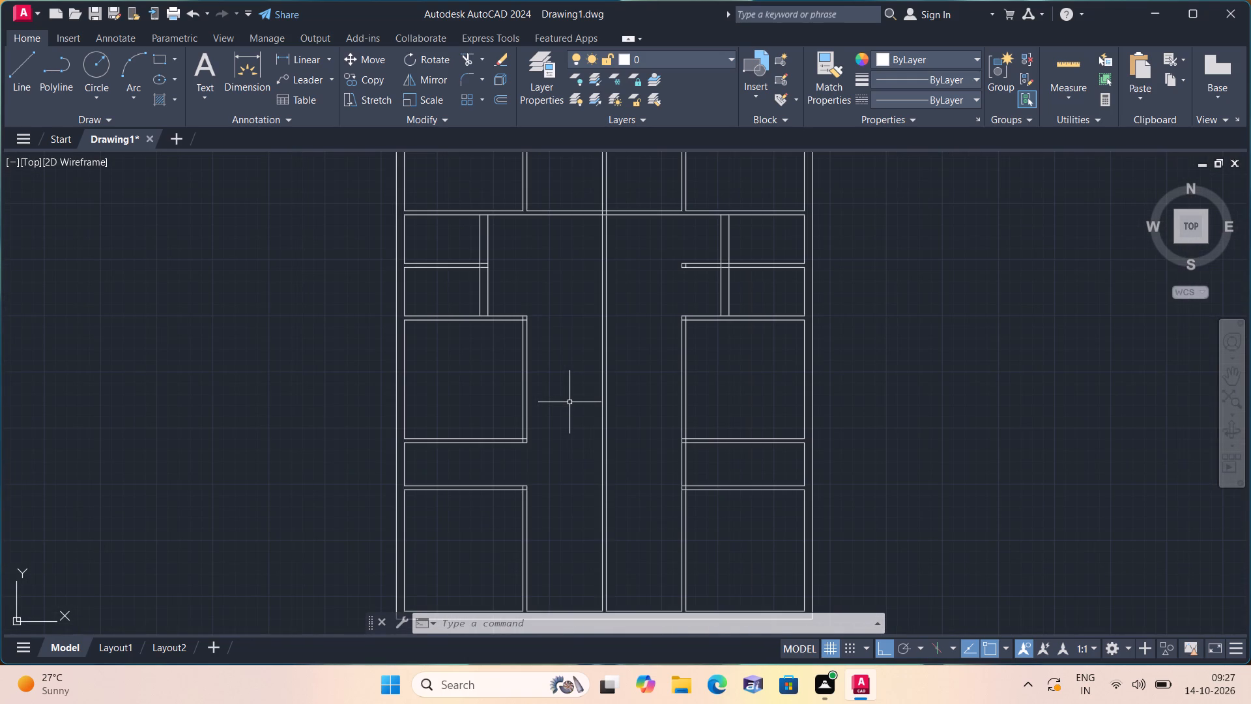
text(trim)
key(space)
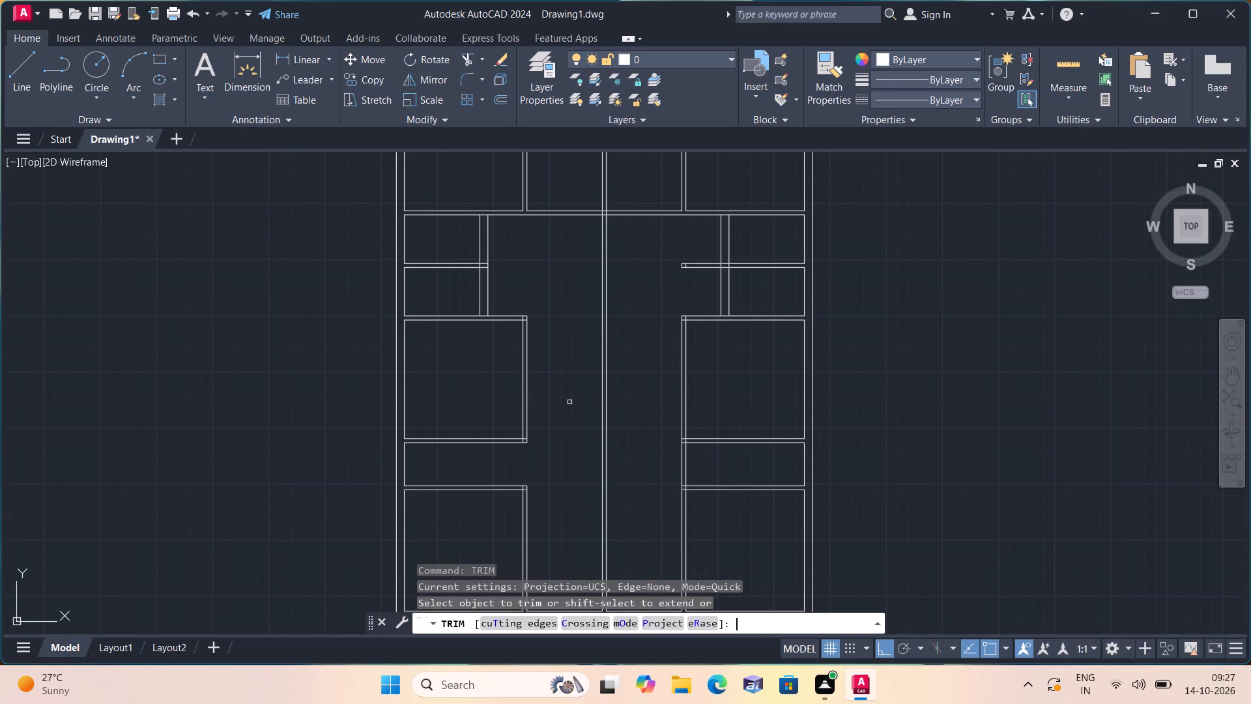
scroll(485, 443, up, 3)
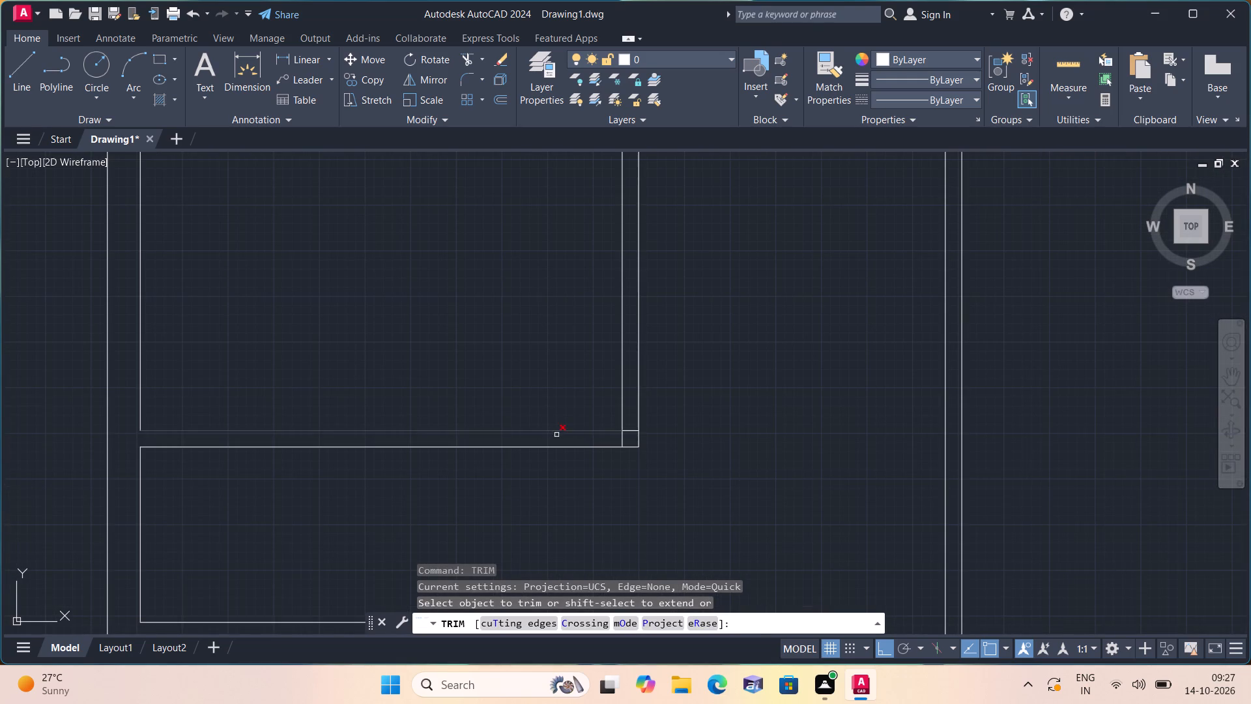
click(622, 437)
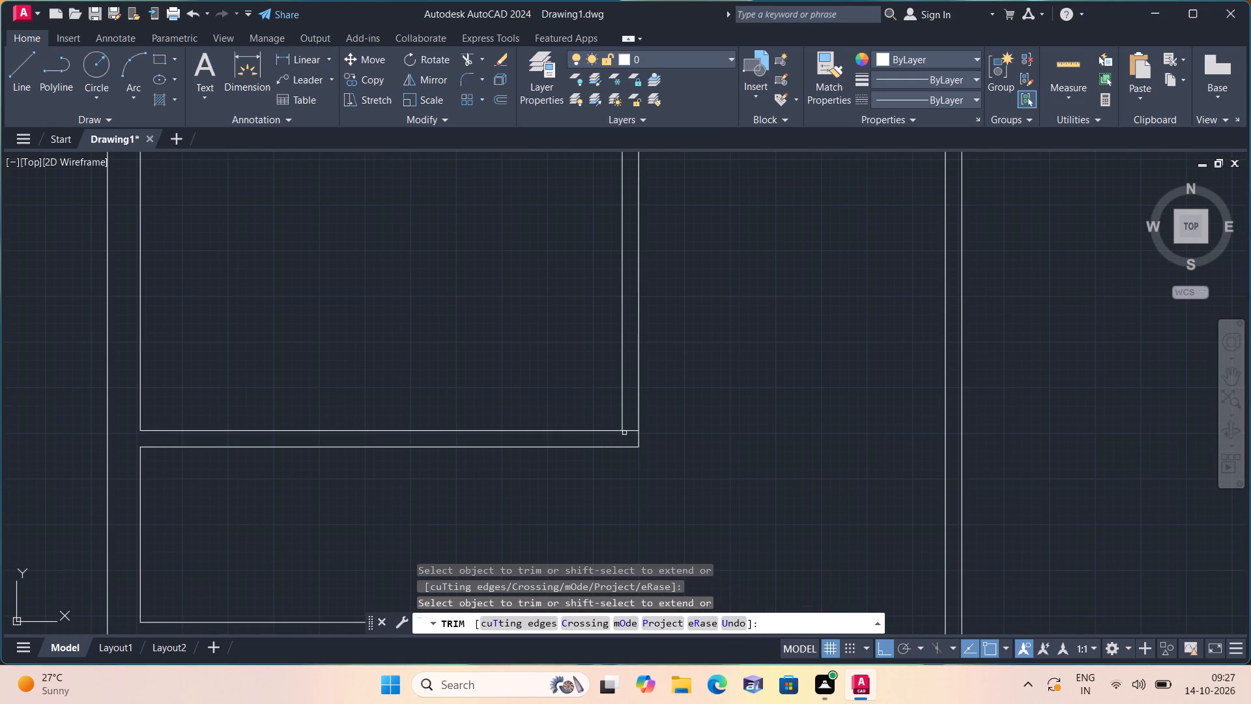
click(629, 429)
Trim the overlapping line ends at the lower left wall corner of the right middle room.
scroll(628, 428, down, 1)
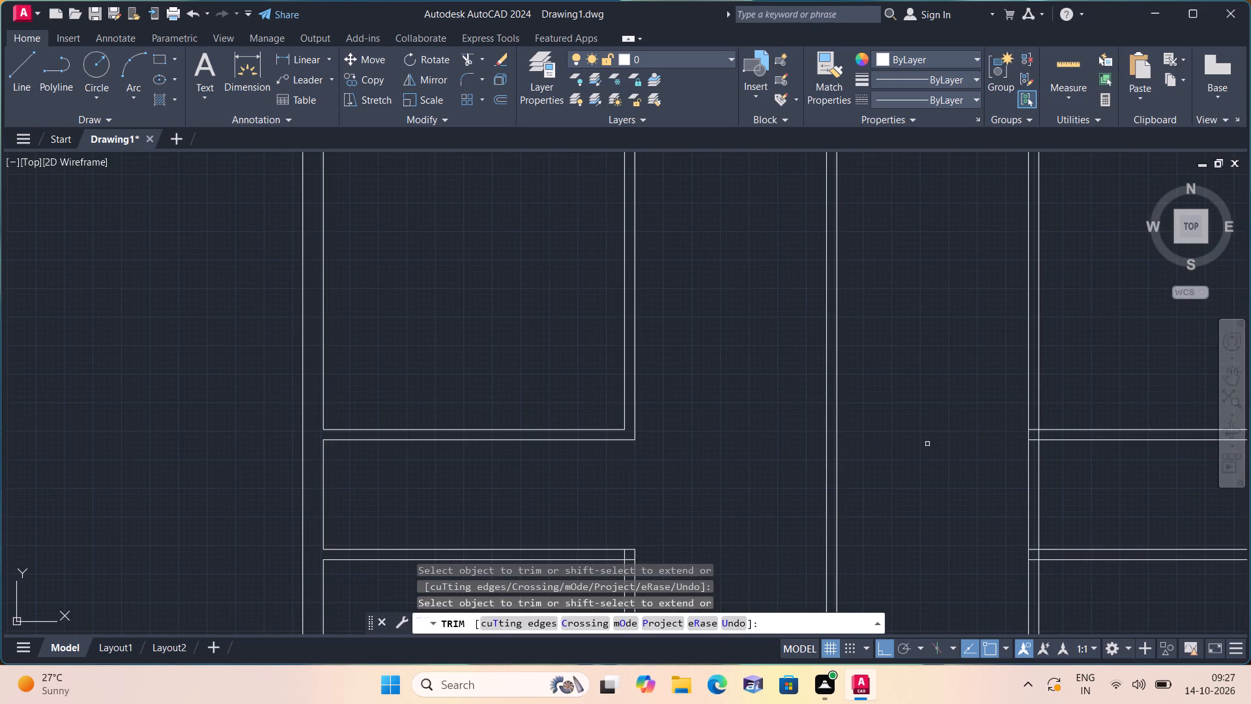
middle_drag(953, 432, 796, 325)
scroll(868, 332, up, 1)
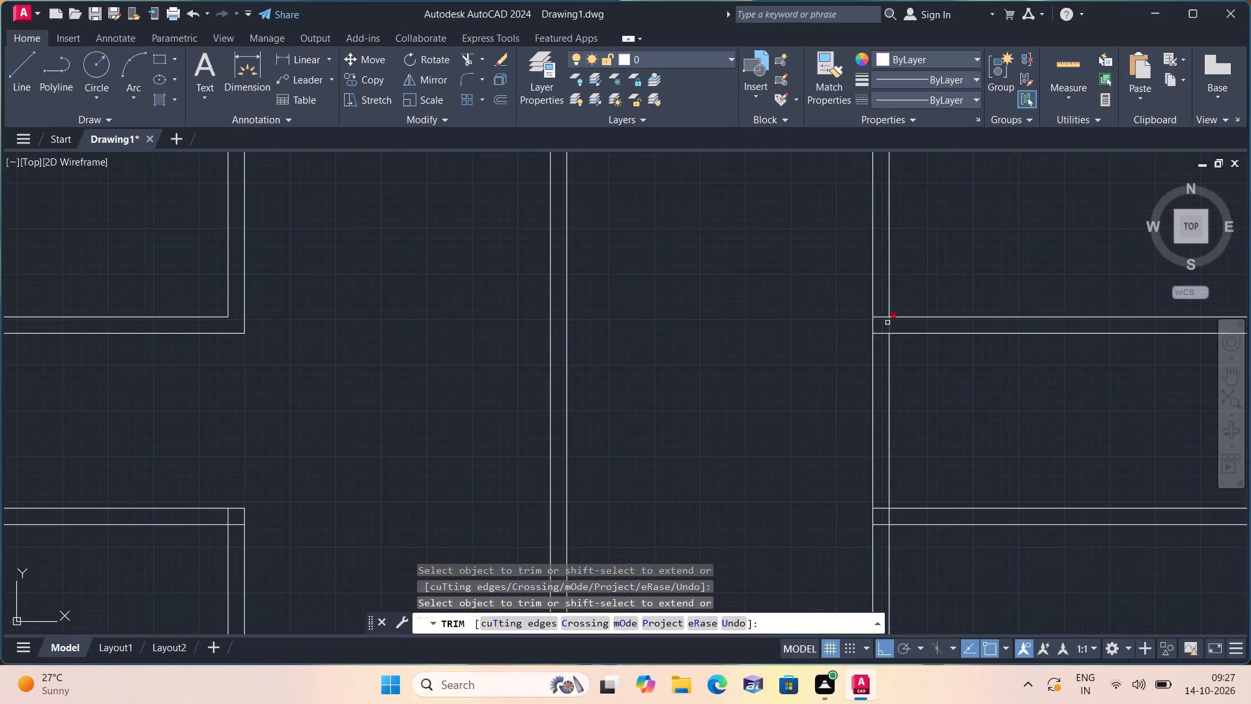
click(888, 322)
click(884, 315)
Trim both vertical wall lines closing the inner end of the narrow space between the right middle and bottom rooms.
scroll(894, 338, down, 2)
drag(919, 381, 885, 379)
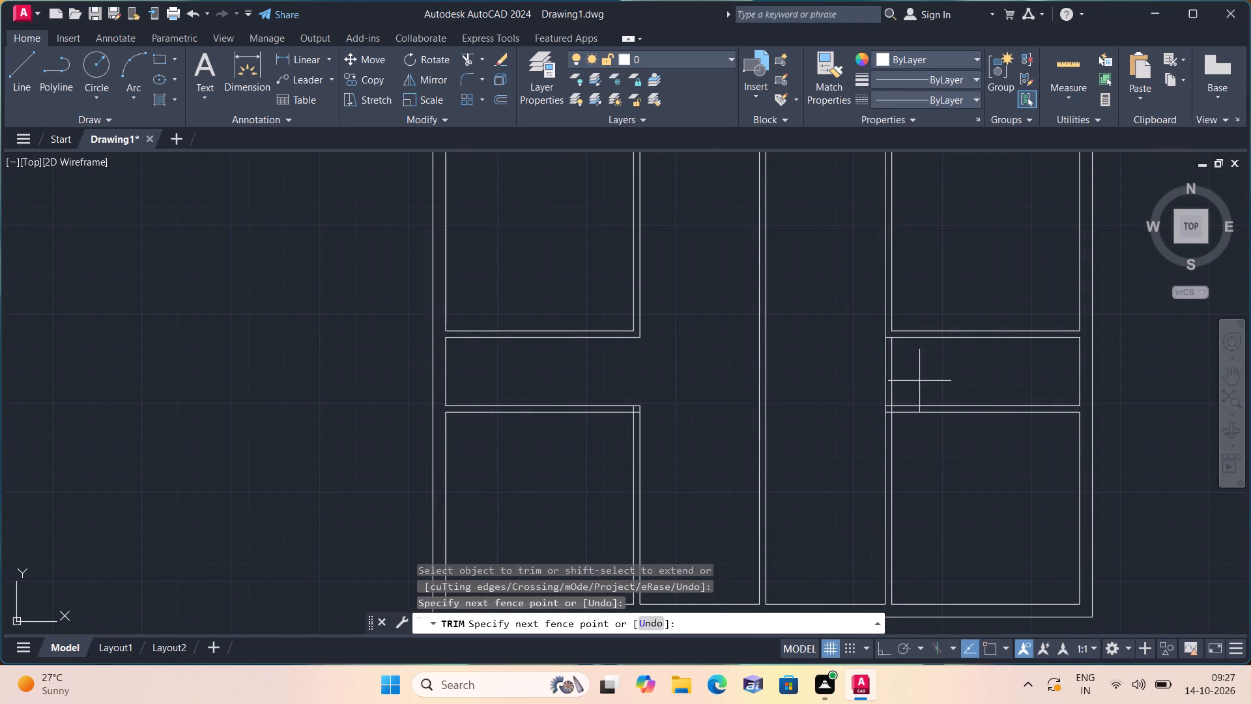
drag(885, 379, 845, 377)
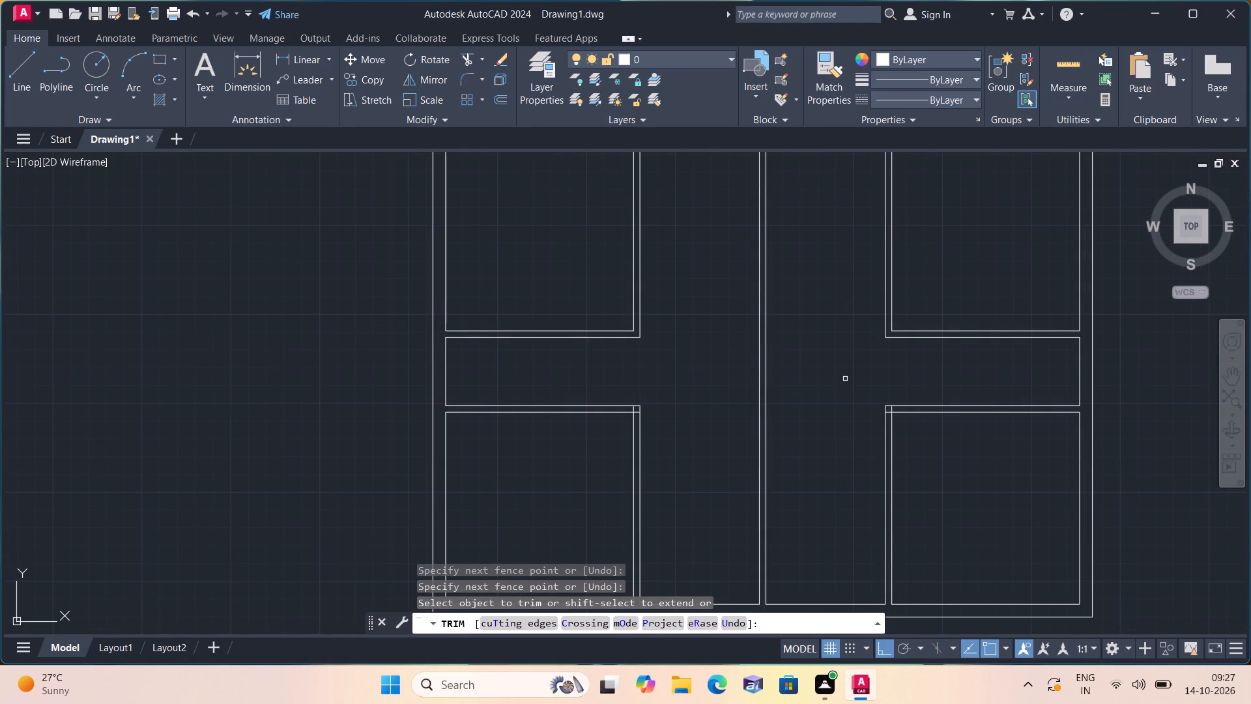
Trim the inner vertical wall line's overlap at the upper right wall corner of the bottom left room.
scroll(594, 405, up, 2)
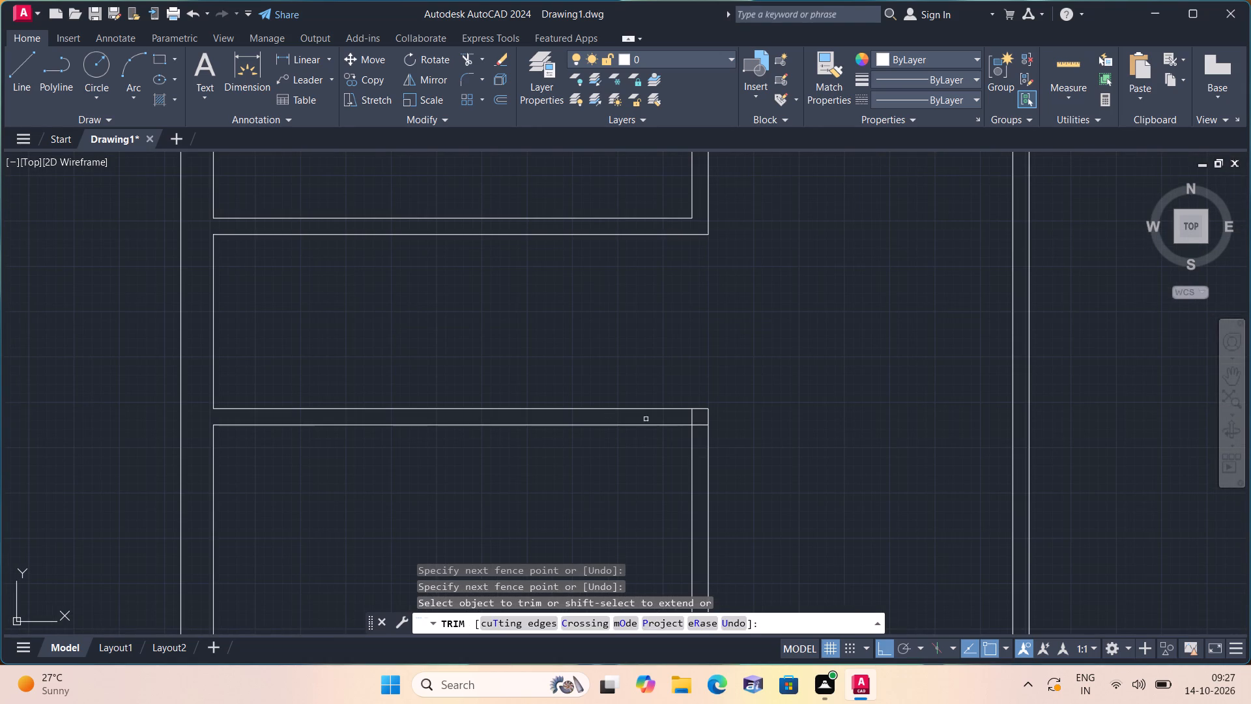
click(695, 415)
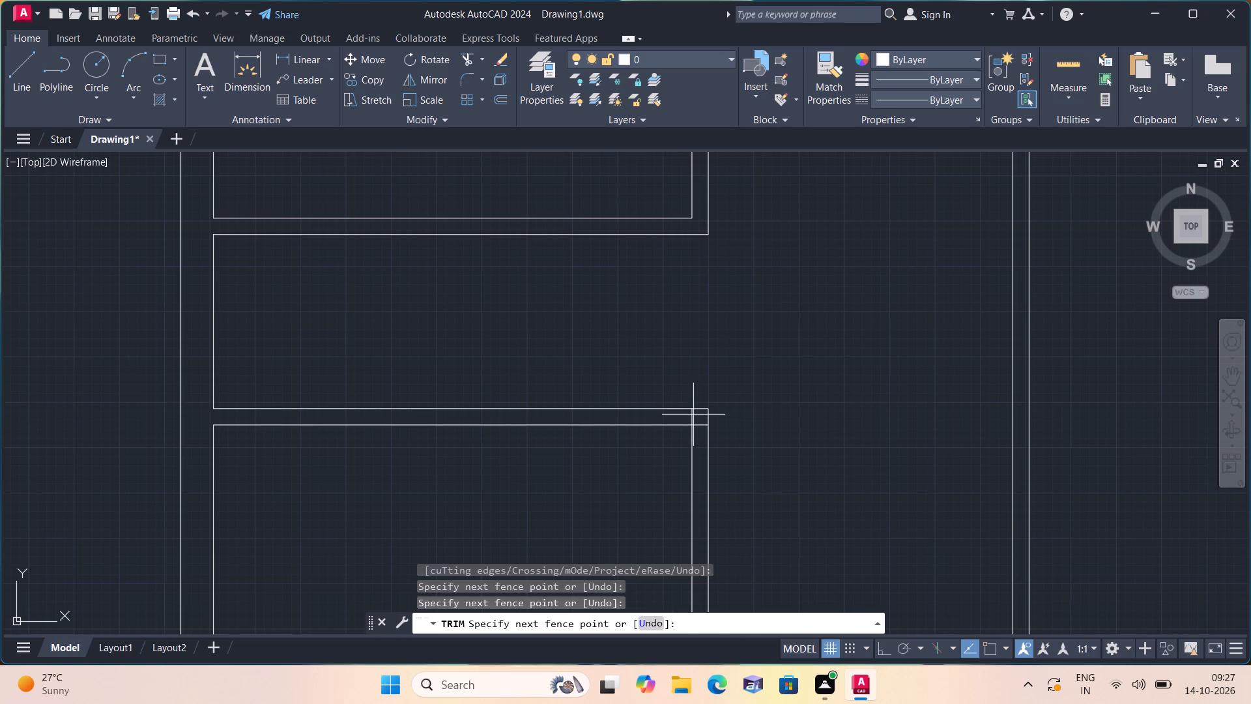
click(685, 414)
Trim the inner vertical wall line's overlap at the upper left wall corner of the bottom right room.
scroll(729, 410, down, 1)
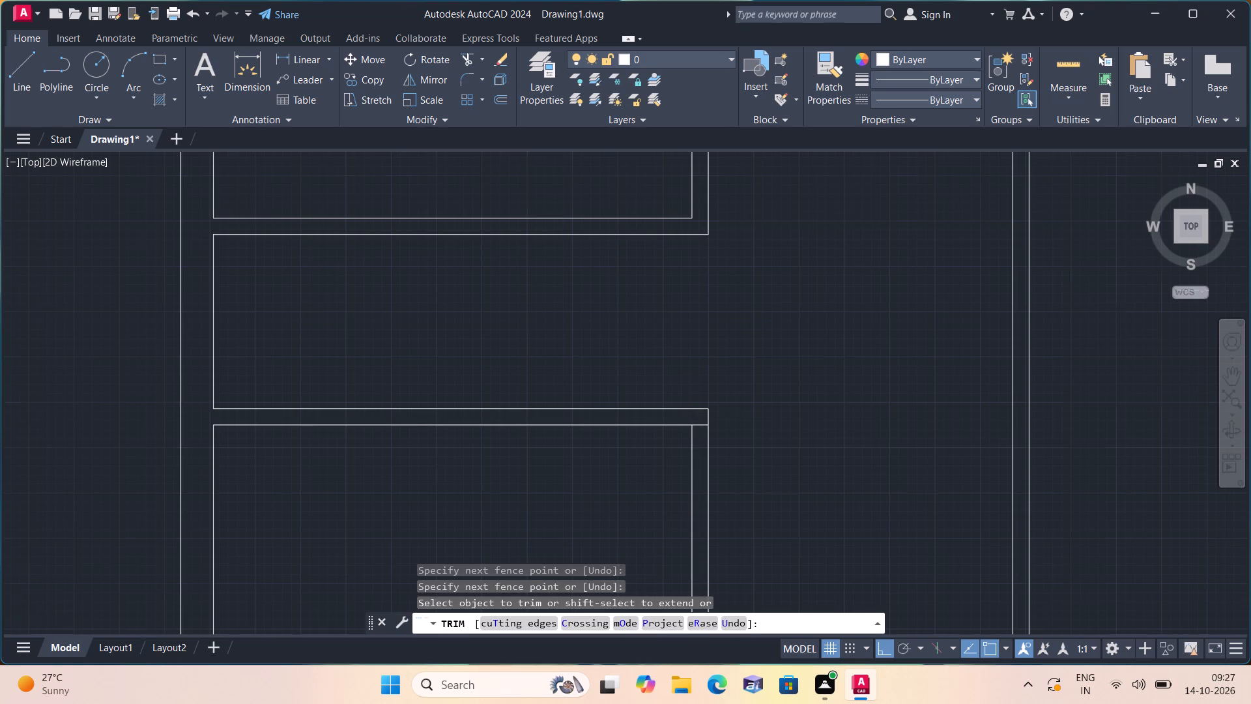
scroll(1100, 422, up, 1)
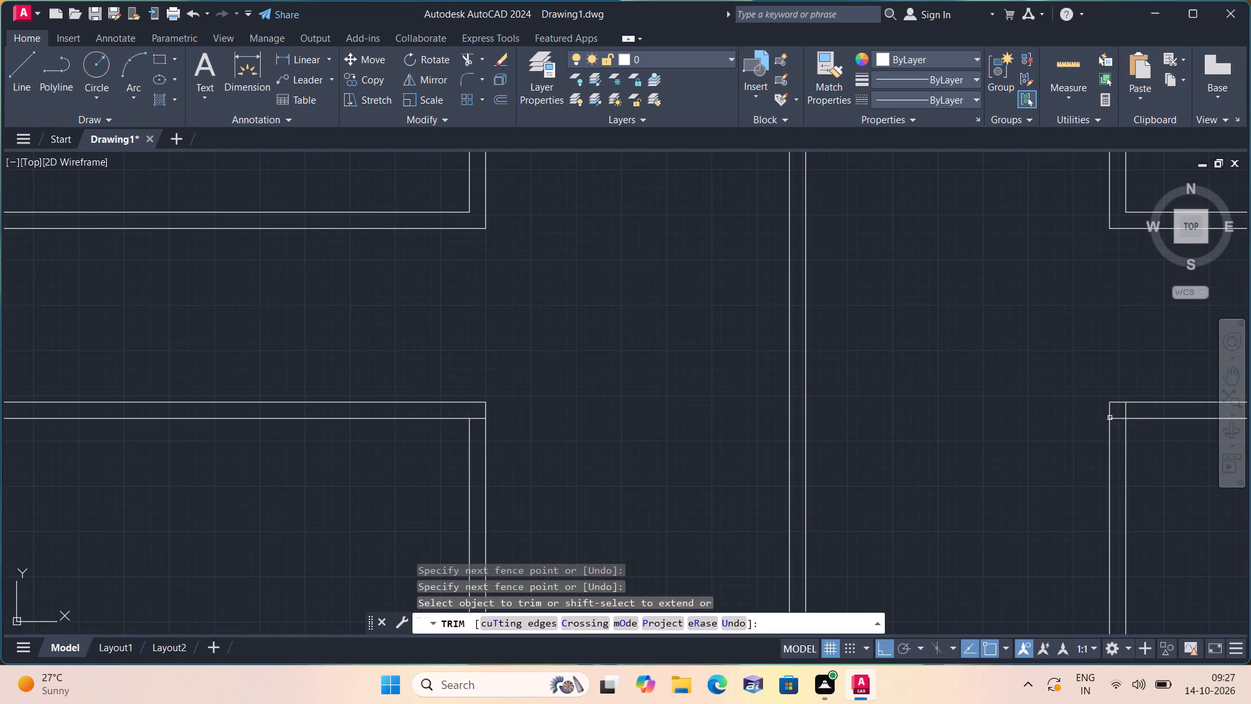
click(1125, 410)
scroll(1041, 390, down, 1)
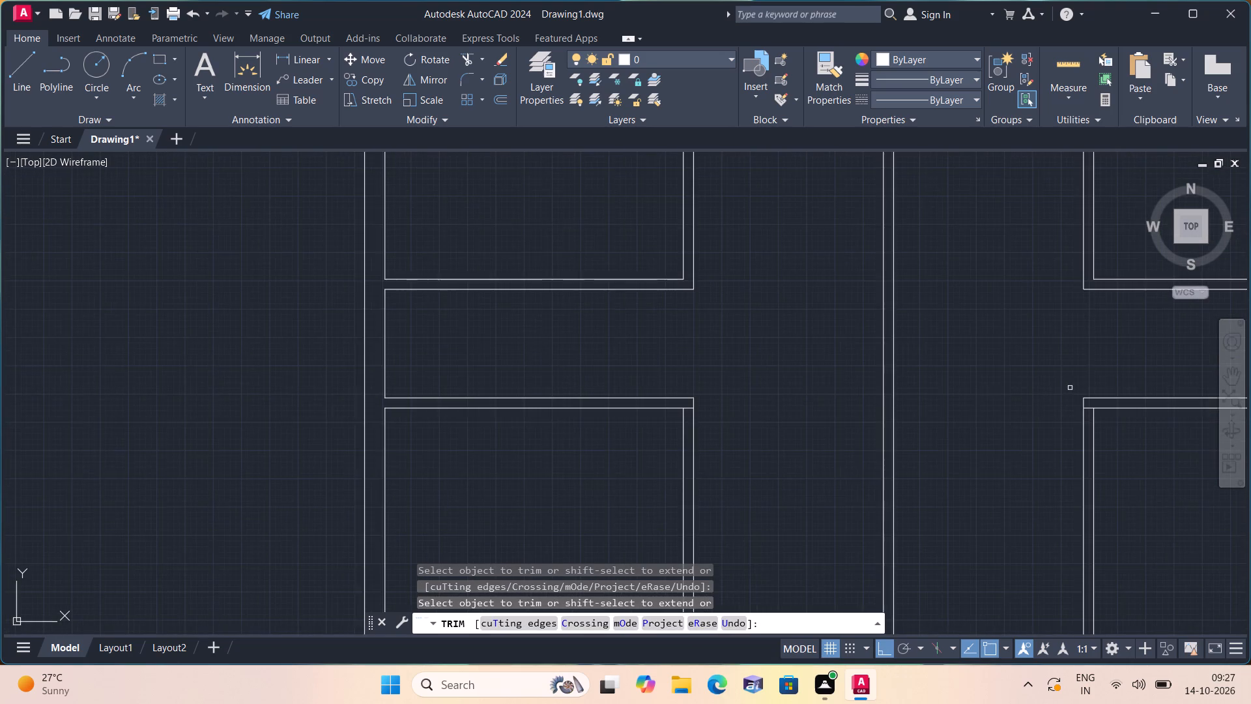
scroll(974, 383, down, 1)
middle_drag(693, 363, 550, 375)
scroll(689, 362, down, 1)
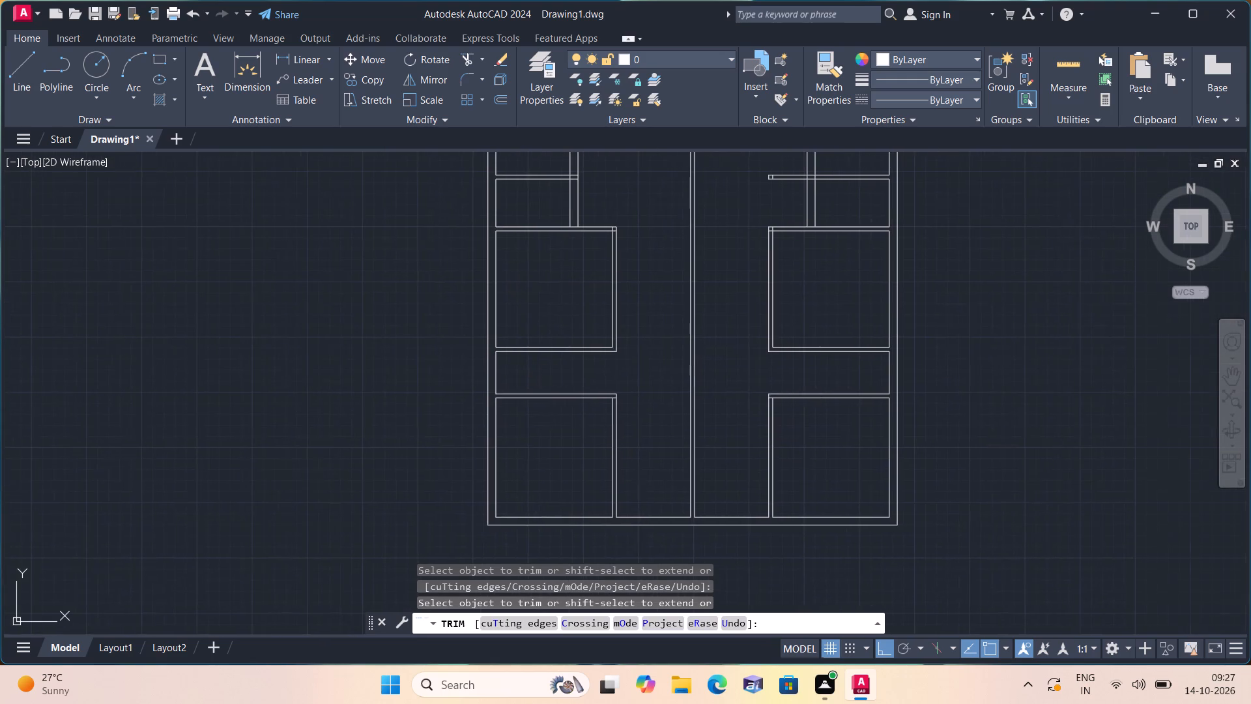
key(space)
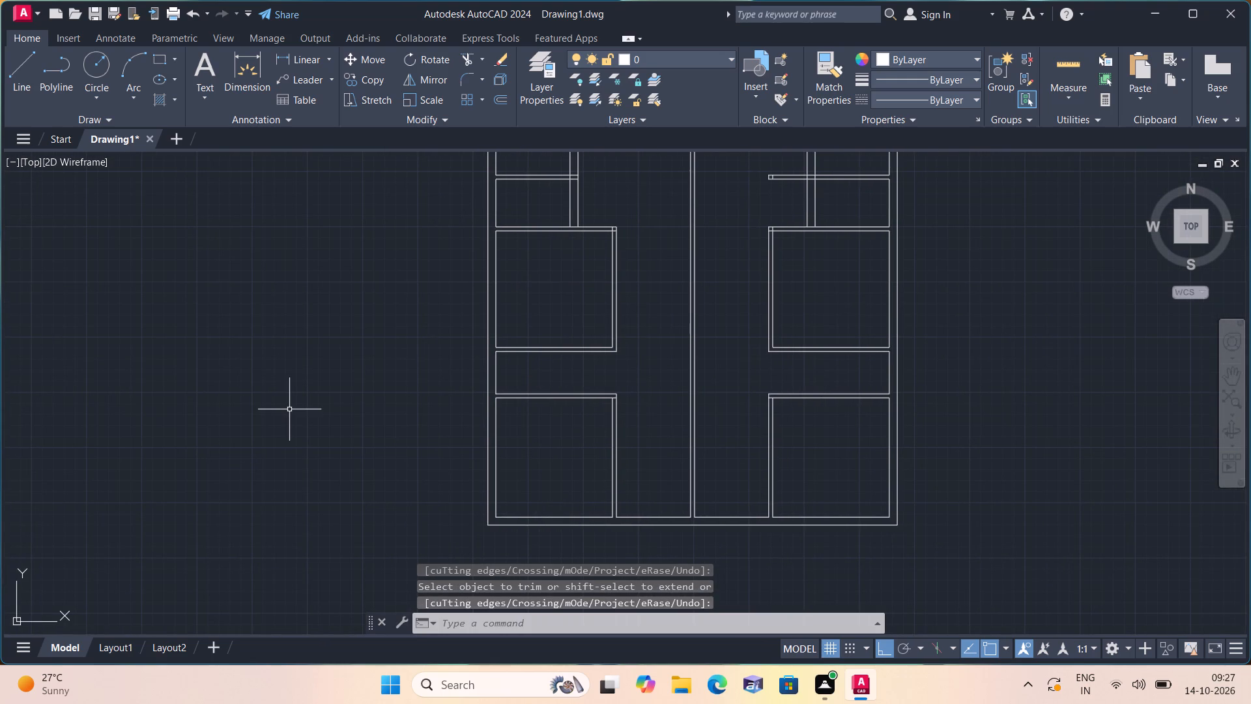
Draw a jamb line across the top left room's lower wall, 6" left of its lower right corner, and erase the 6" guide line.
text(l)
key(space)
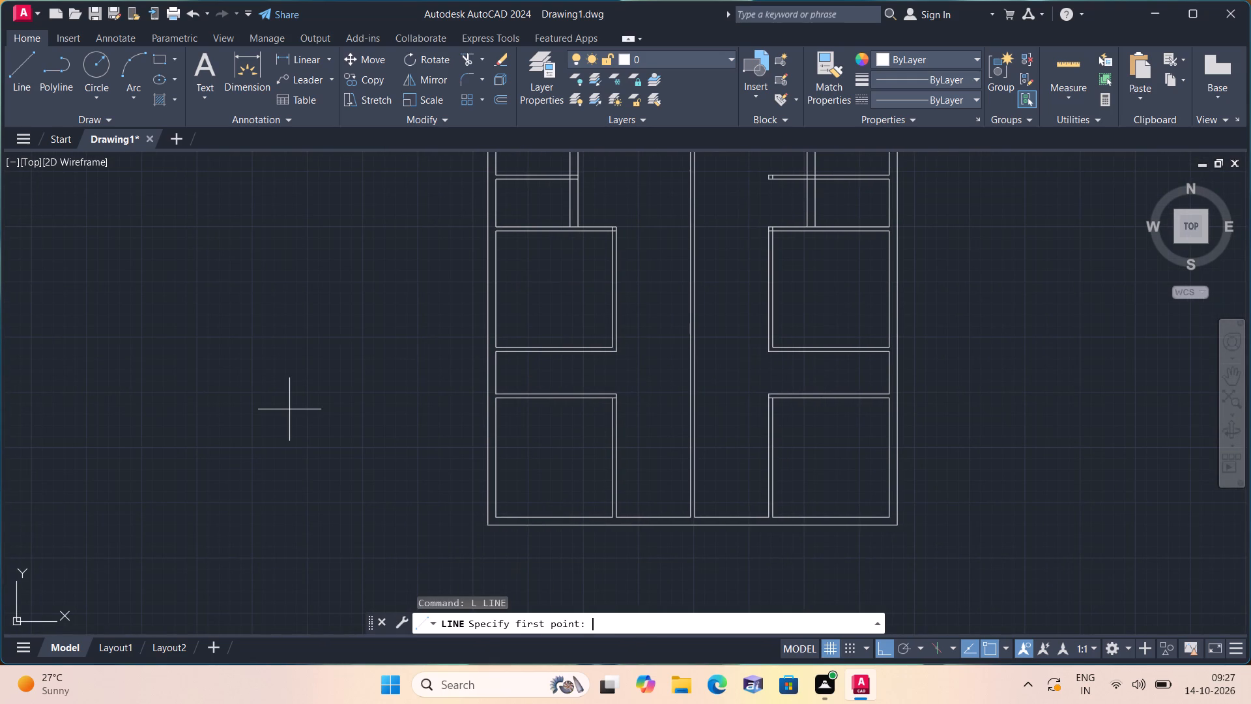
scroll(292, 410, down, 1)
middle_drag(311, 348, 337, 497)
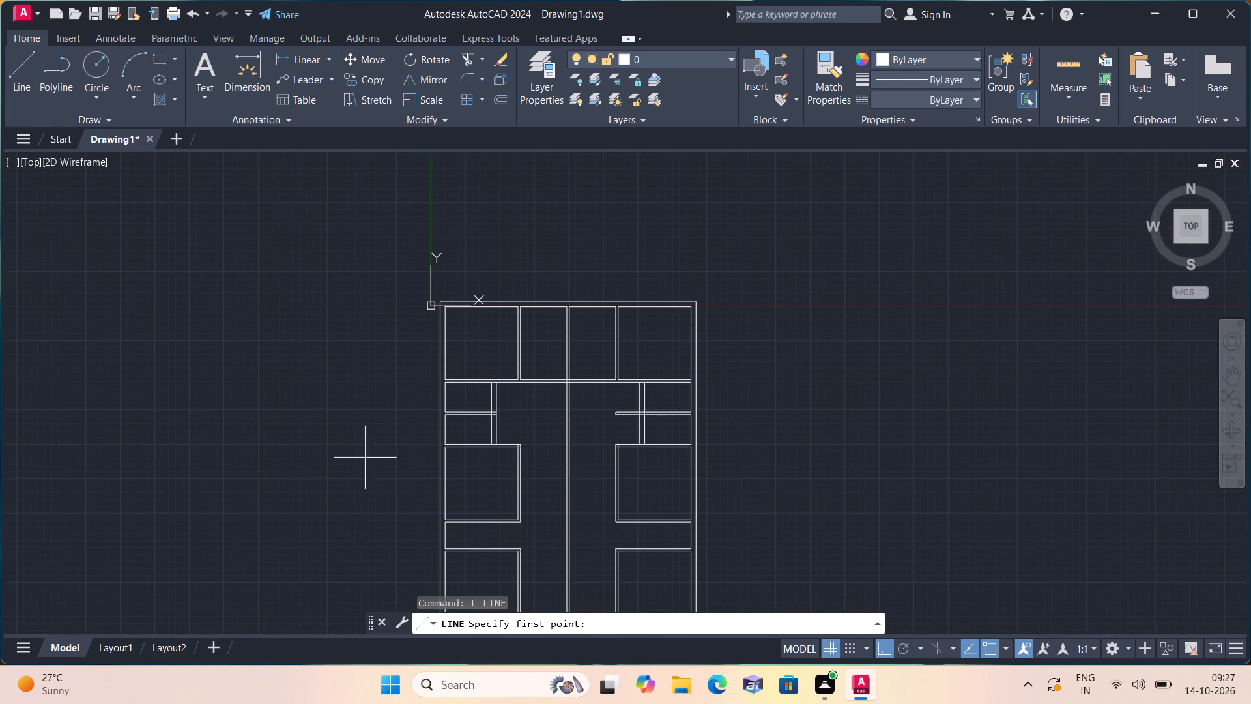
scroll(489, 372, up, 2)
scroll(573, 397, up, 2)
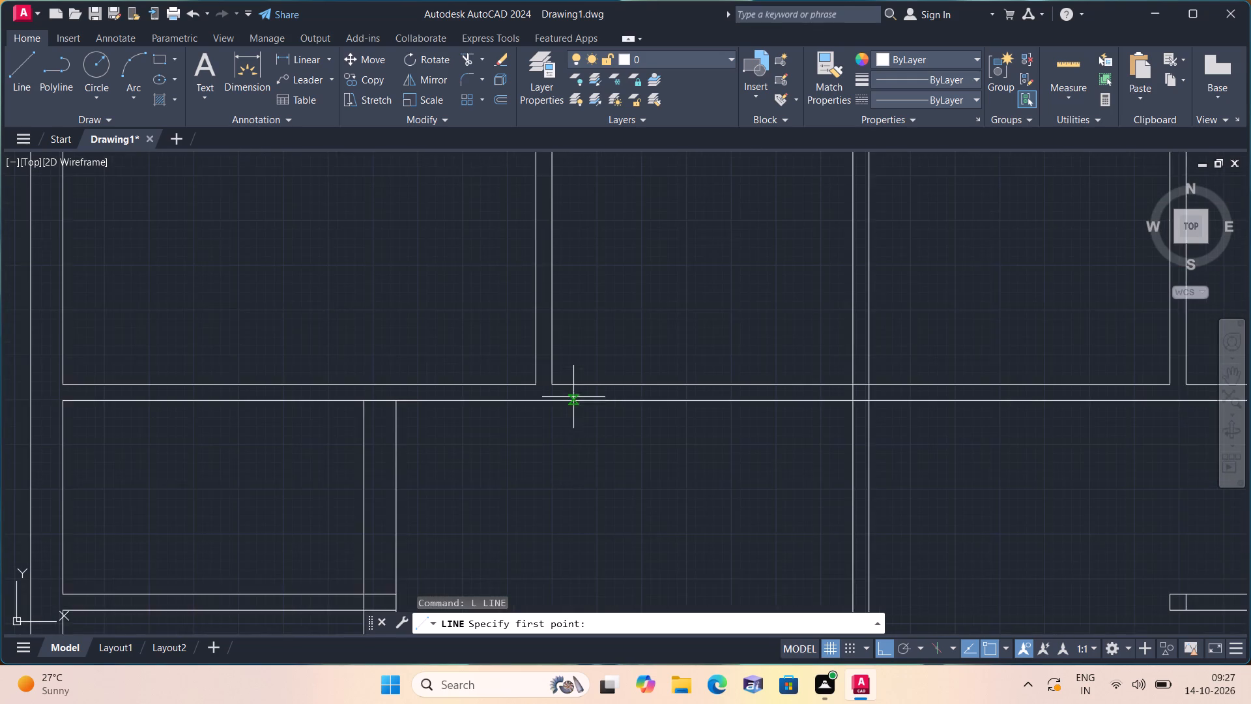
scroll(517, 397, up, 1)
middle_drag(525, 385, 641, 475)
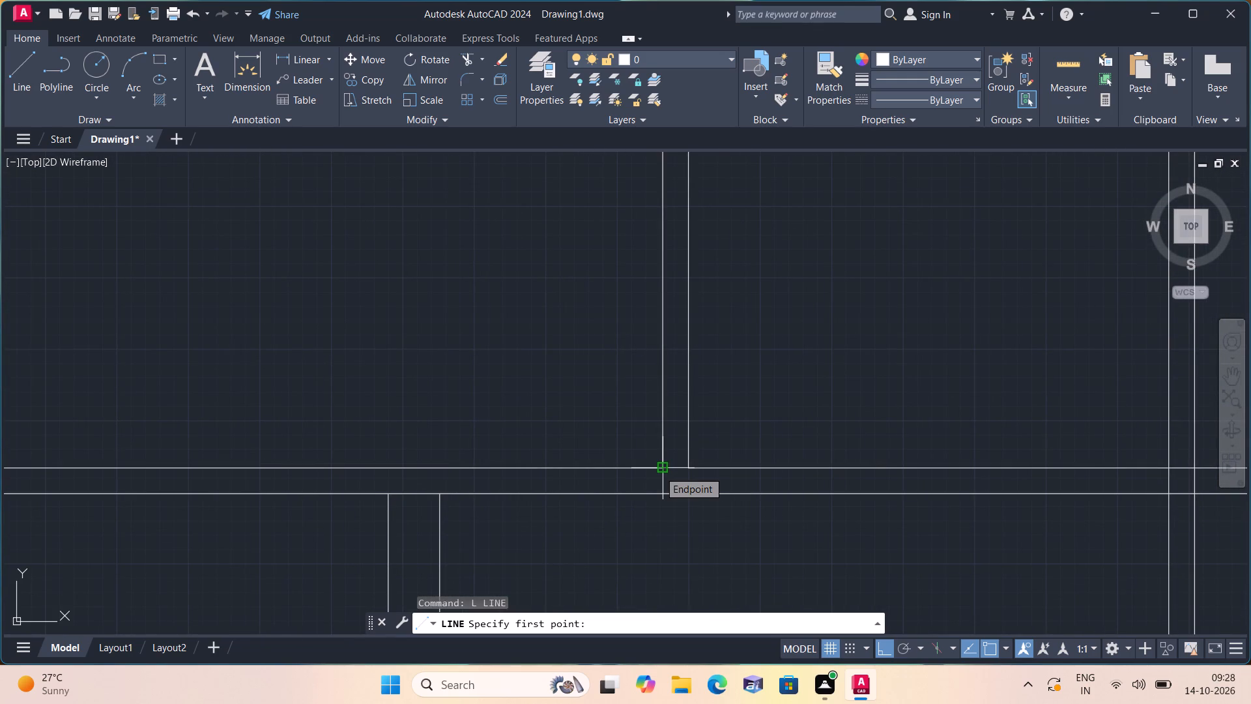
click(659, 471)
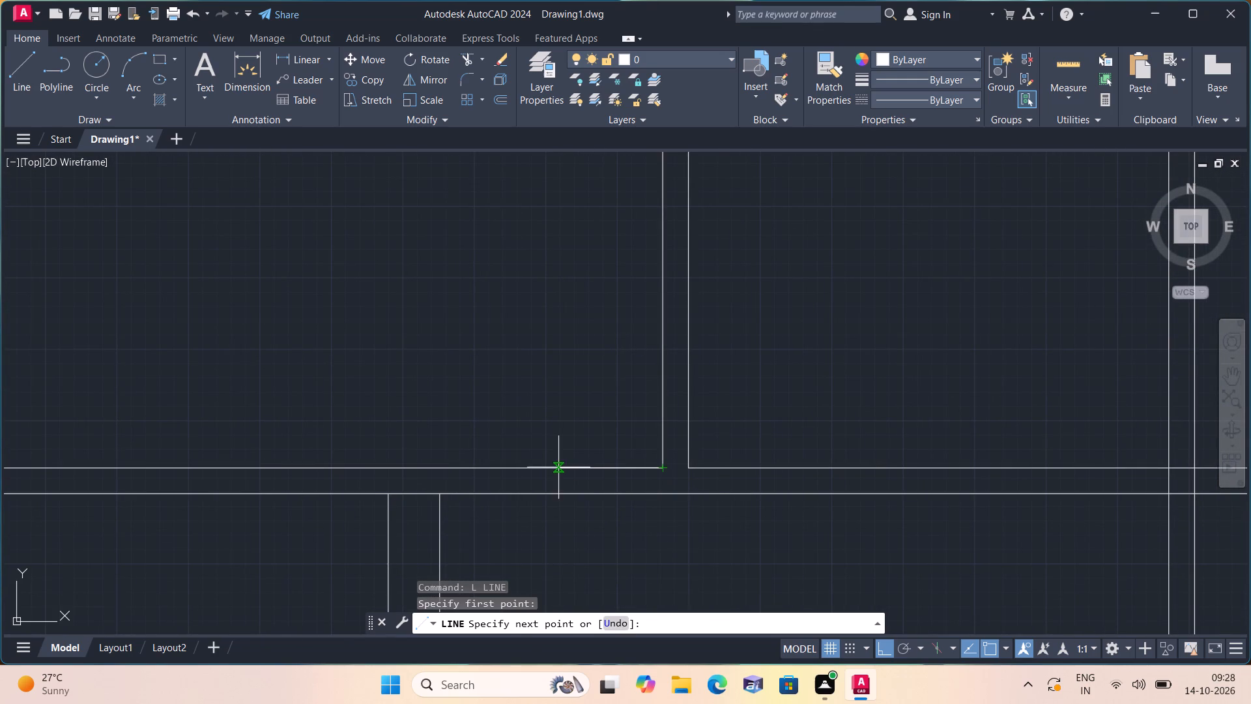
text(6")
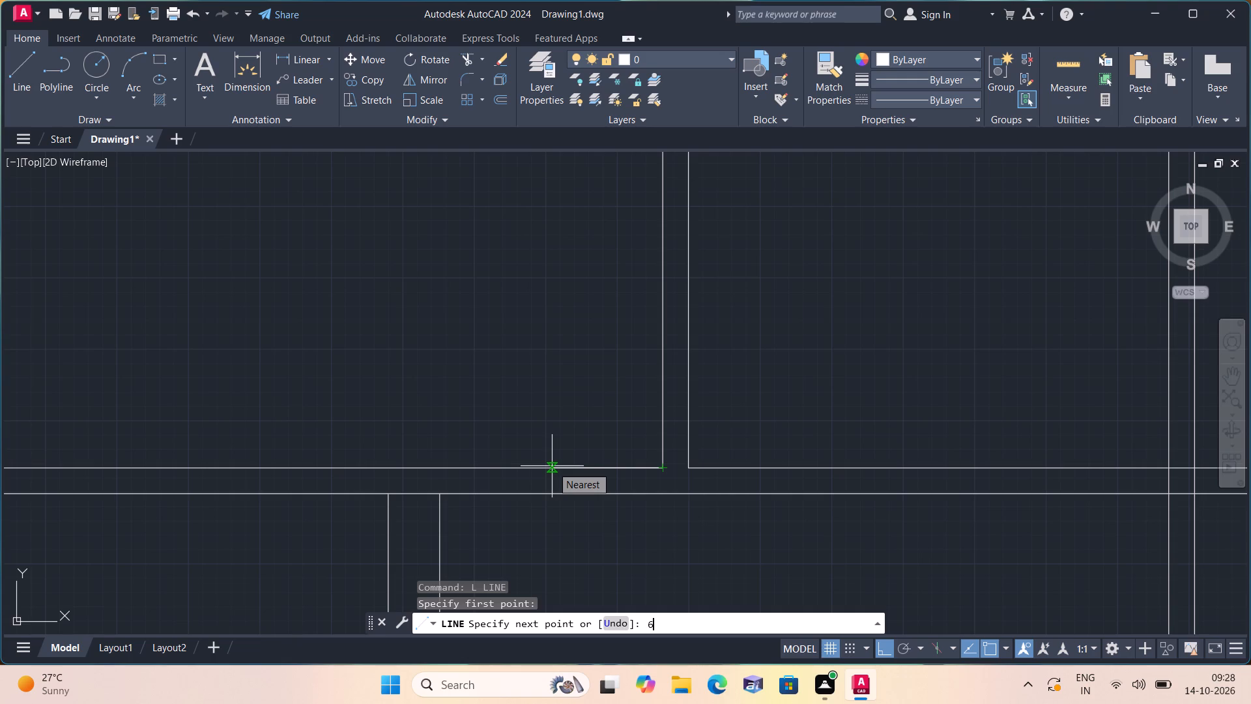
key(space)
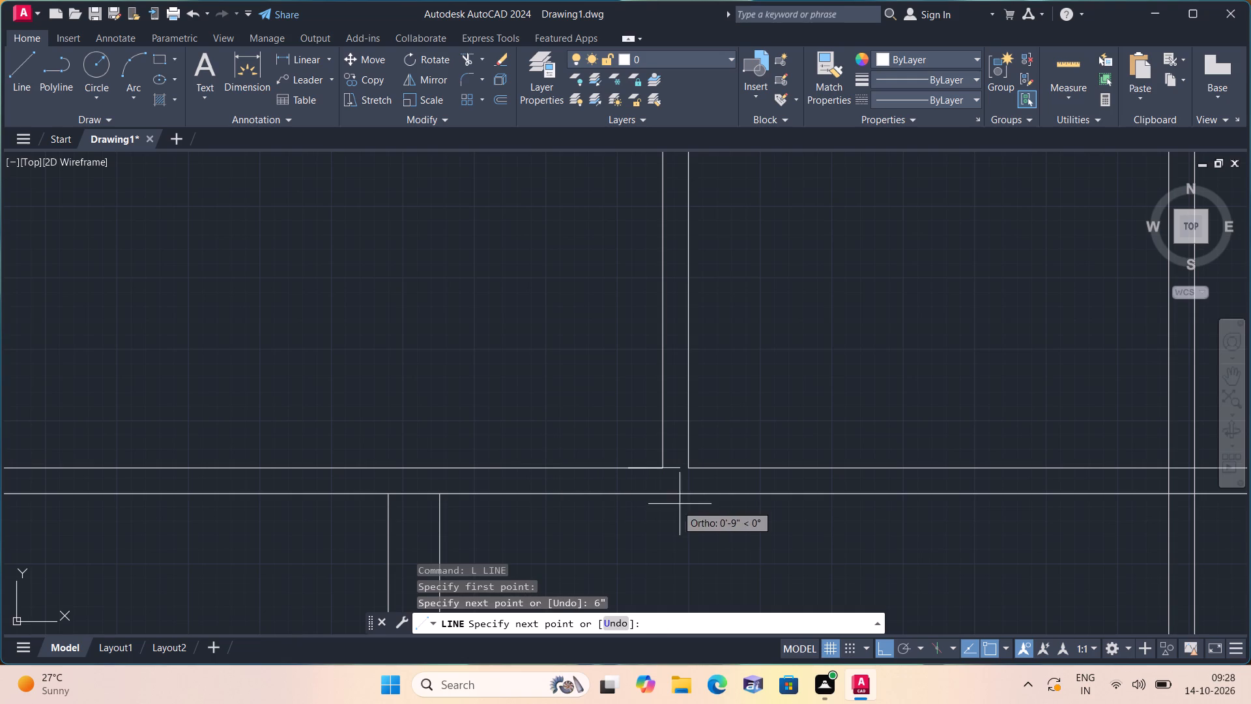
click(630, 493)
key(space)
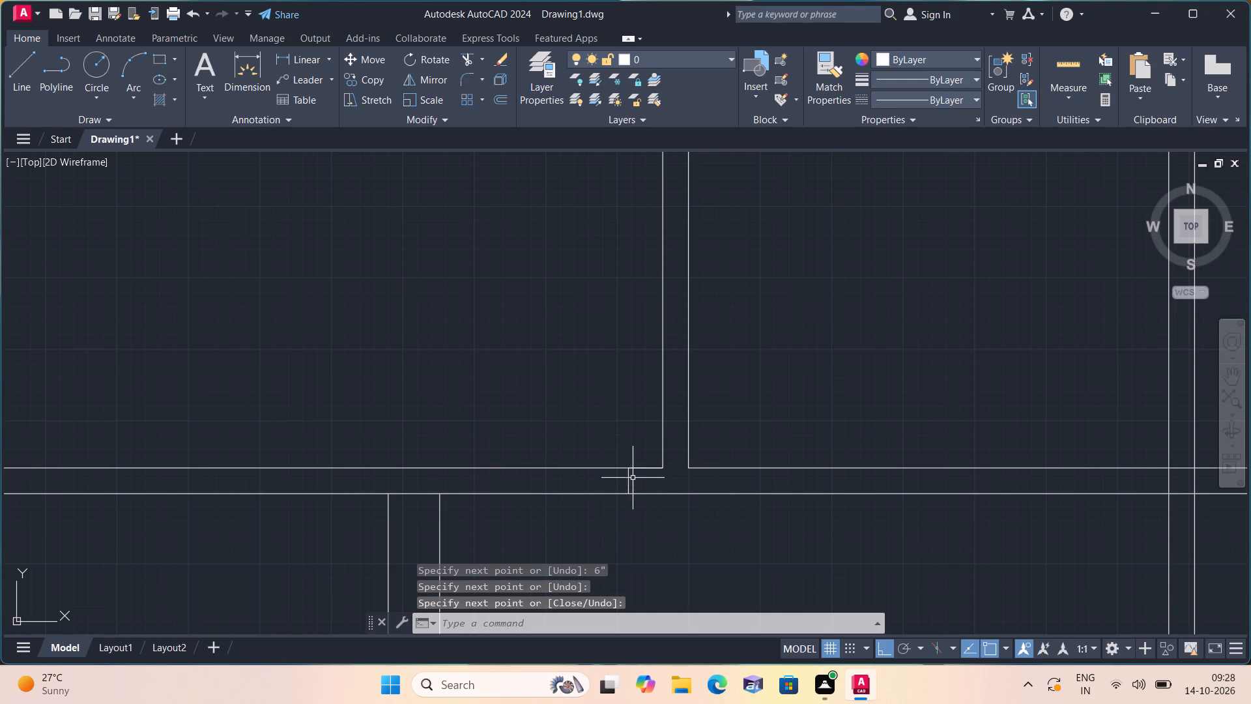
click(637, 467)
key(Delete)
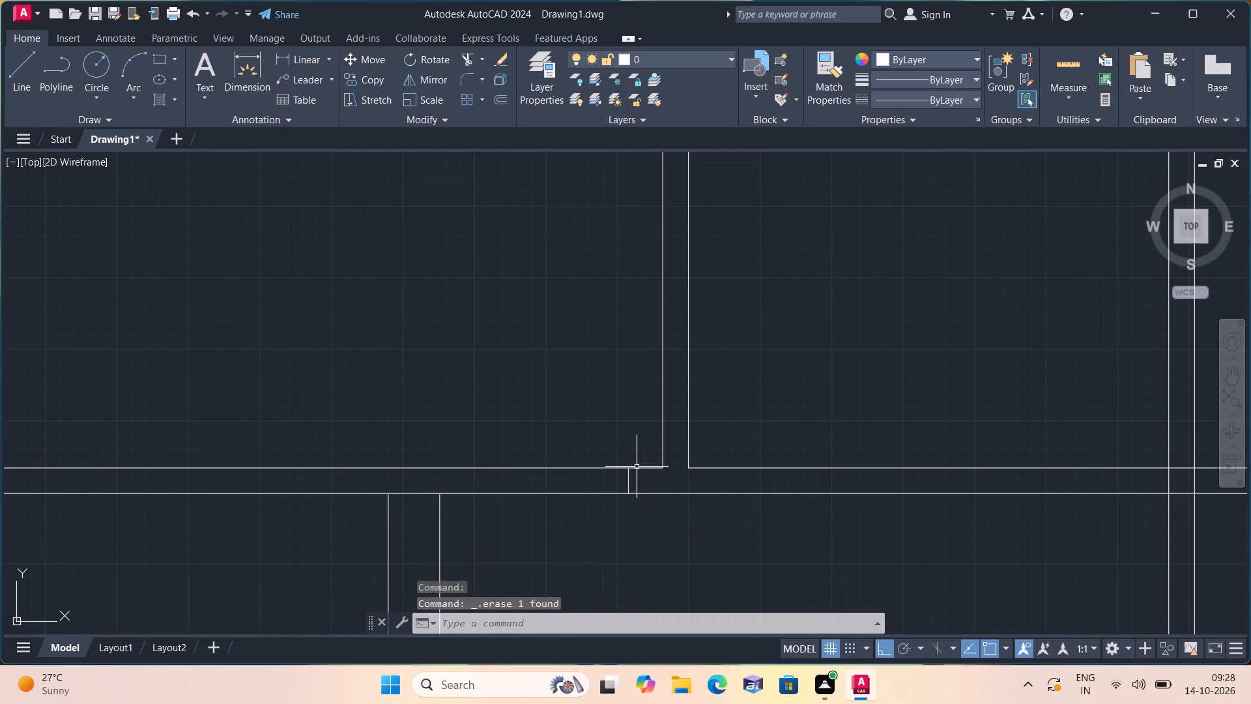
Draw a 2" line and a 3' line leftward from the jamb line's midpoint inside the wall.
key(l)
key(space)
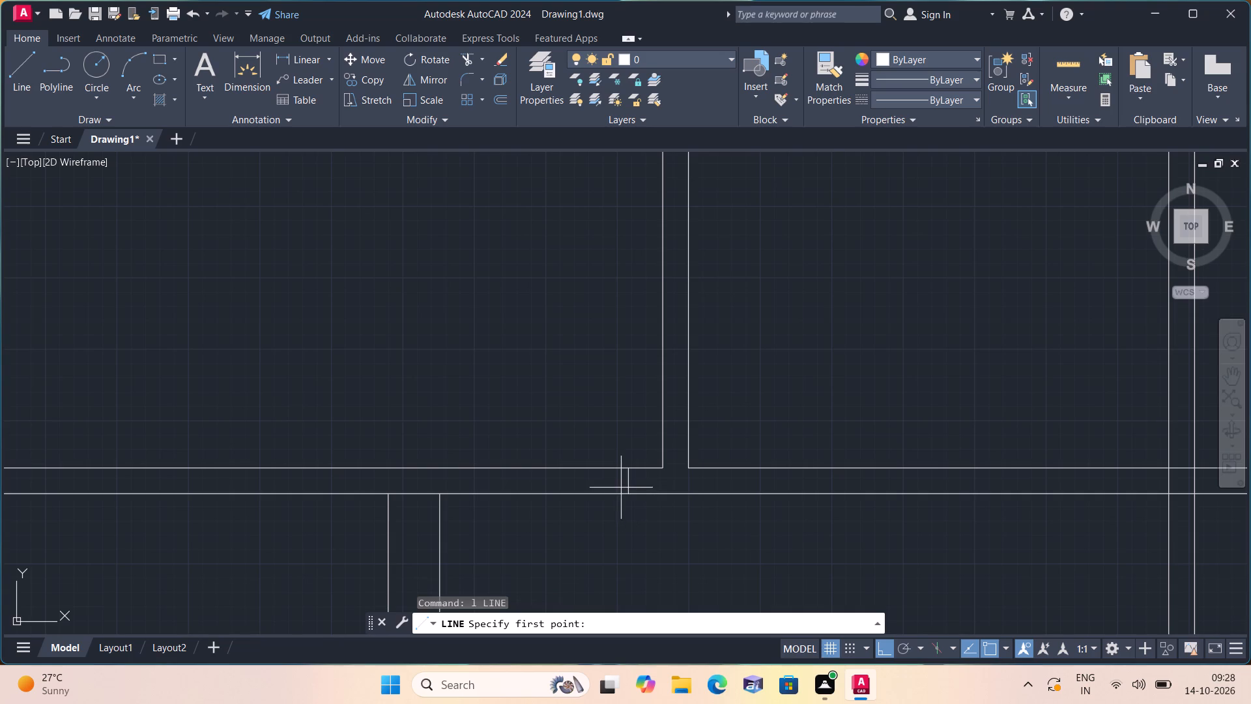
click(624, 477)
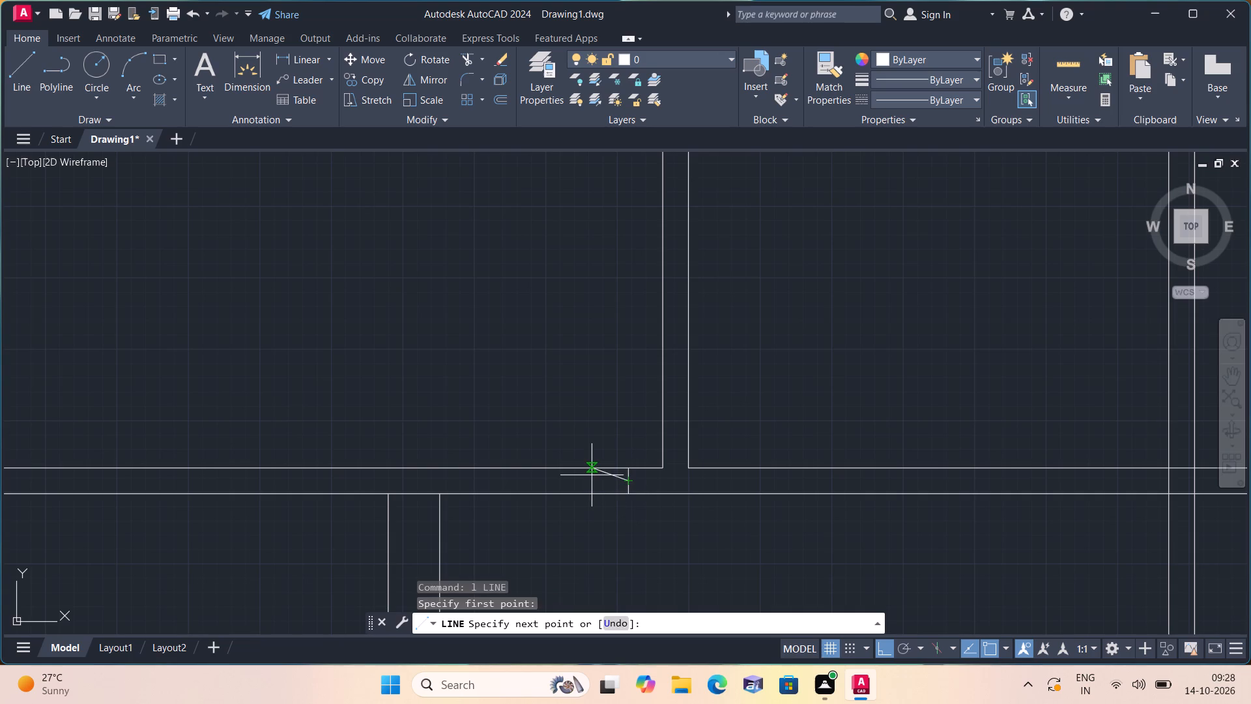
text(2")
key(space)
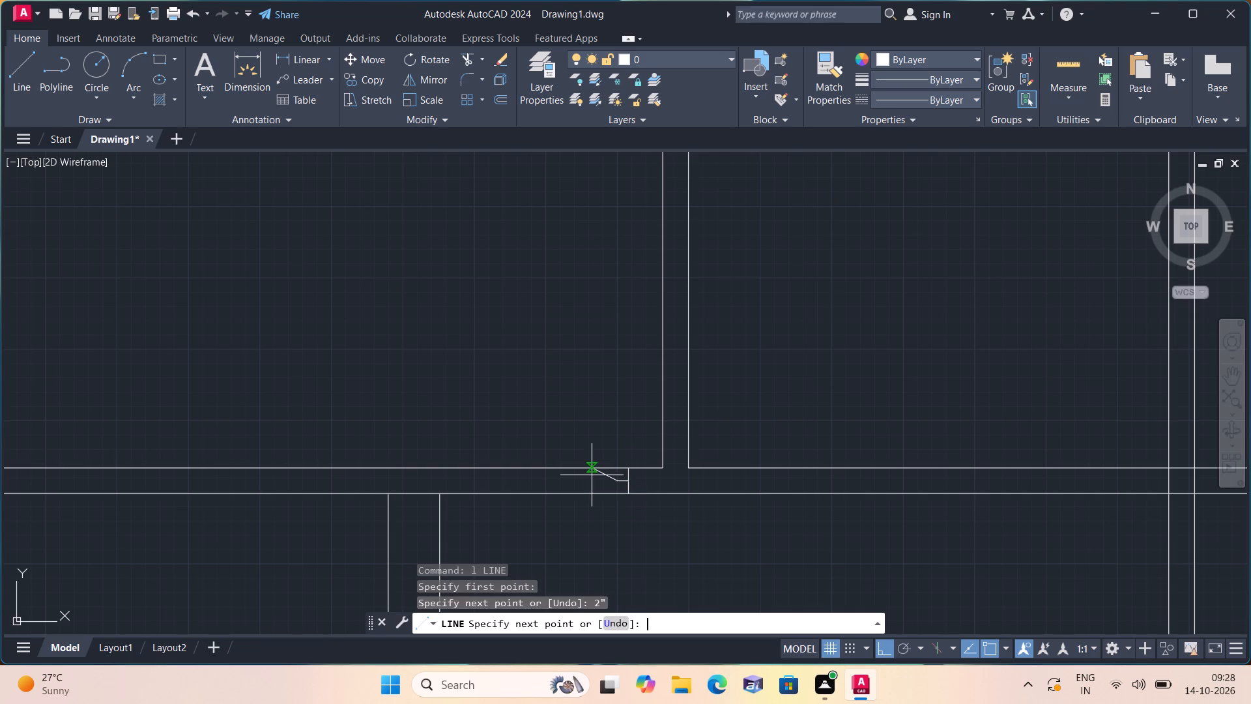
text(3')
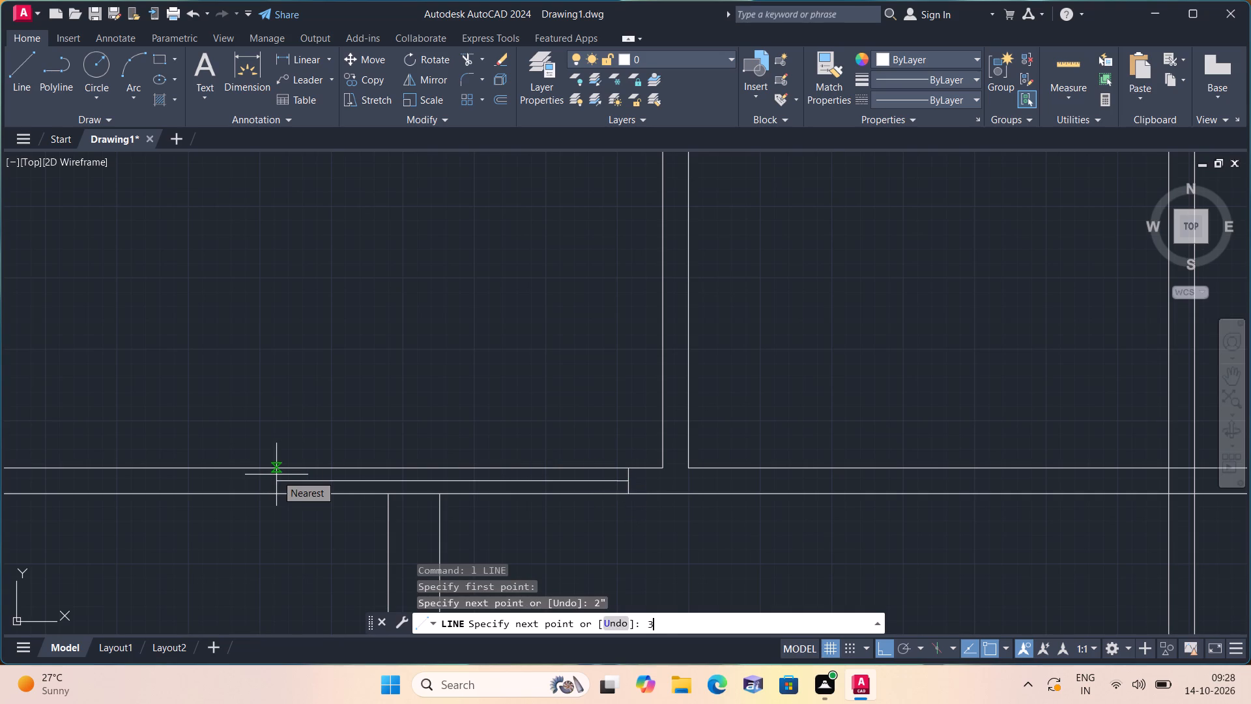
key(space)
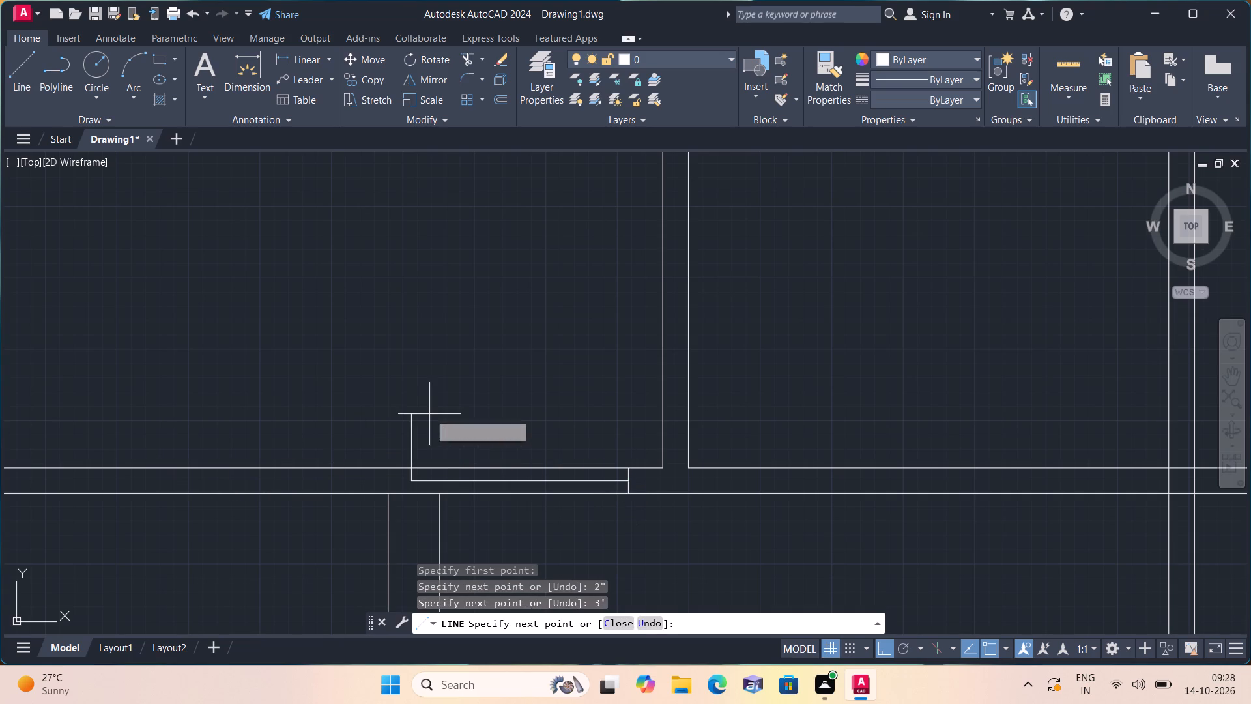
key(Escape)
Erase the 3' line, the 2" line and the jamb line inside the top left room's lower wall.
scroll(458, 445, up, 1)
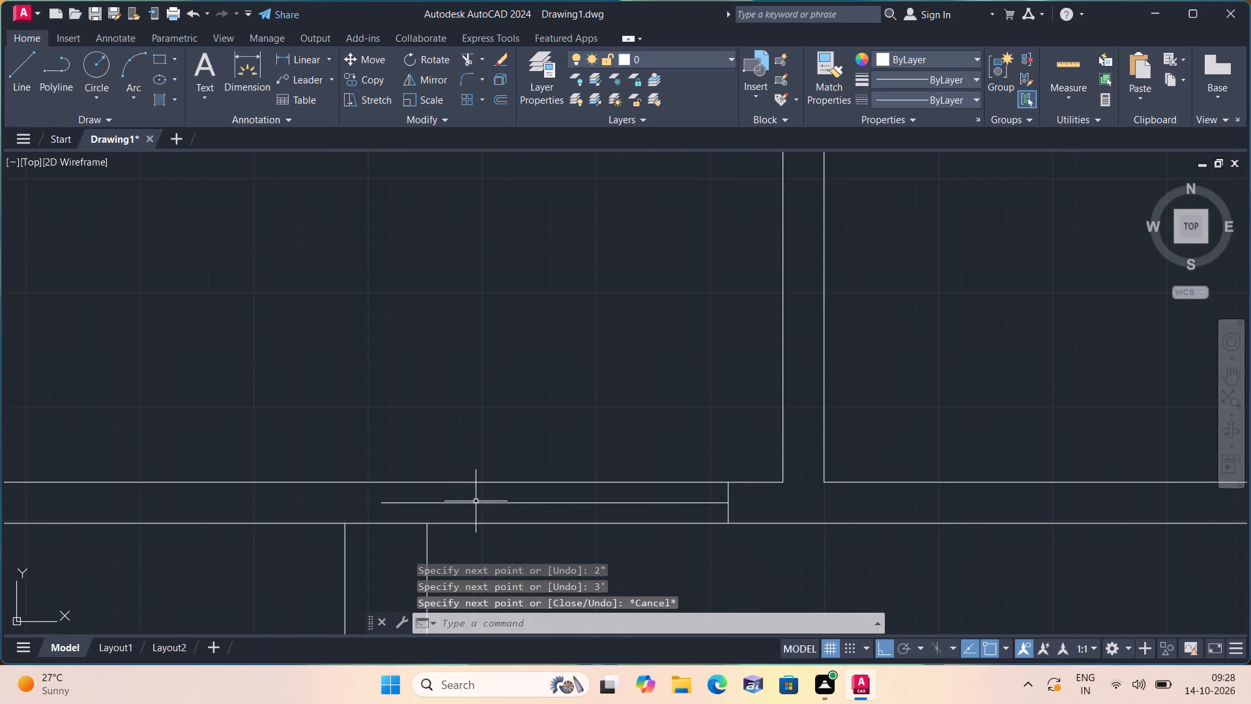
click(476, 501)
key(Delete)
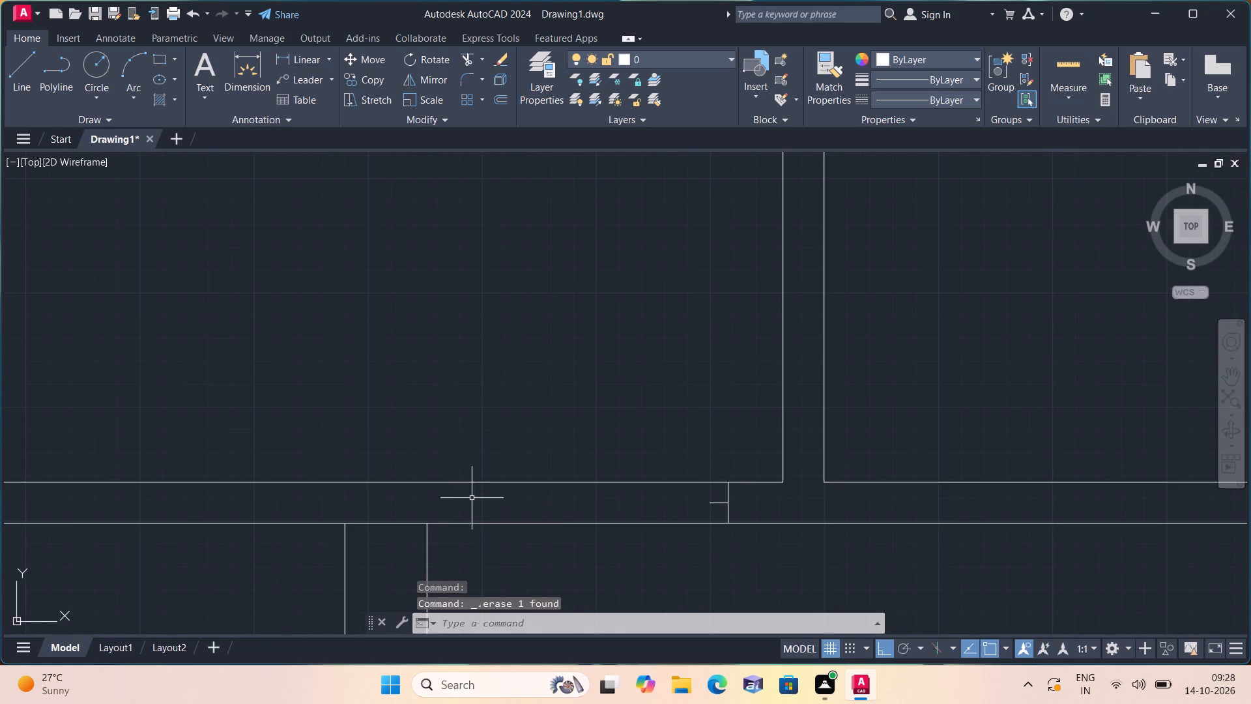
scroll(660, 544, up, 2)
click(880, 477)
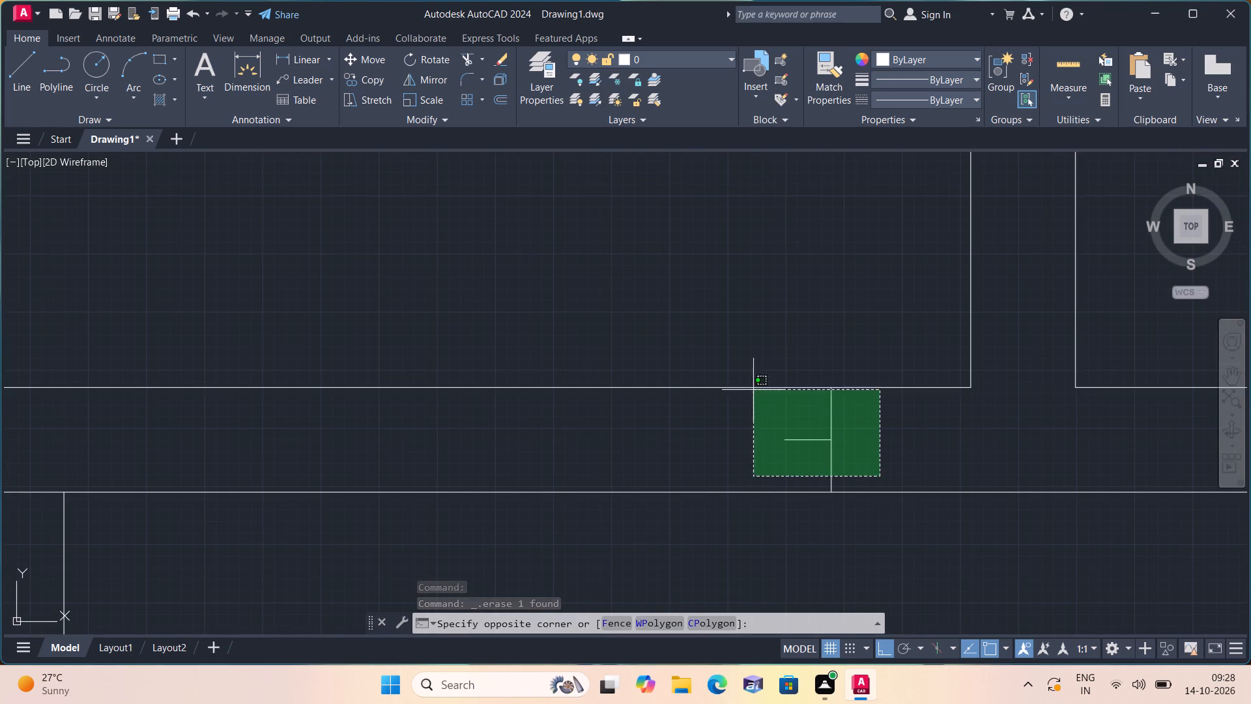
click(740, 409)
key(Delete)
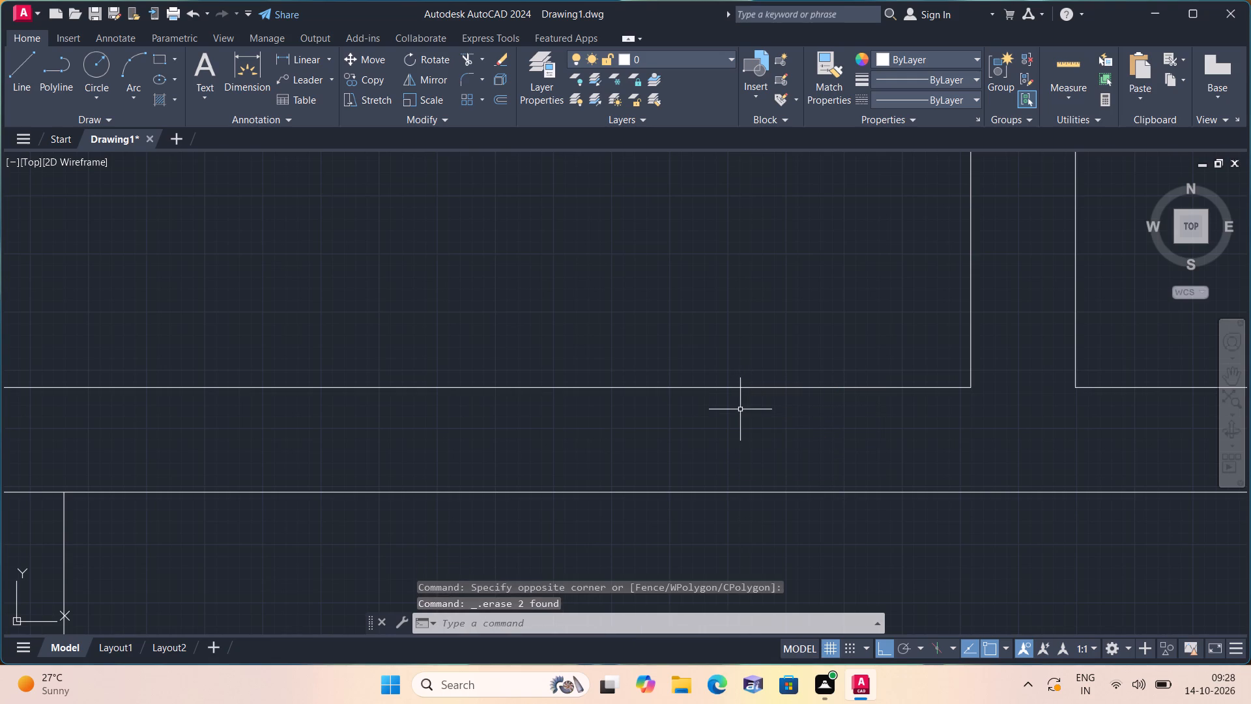
Draw a 3" guide line leftward from the top left room's lower right corner, continuing it as a jamb line straight across the wall.
text(l)
key(space)
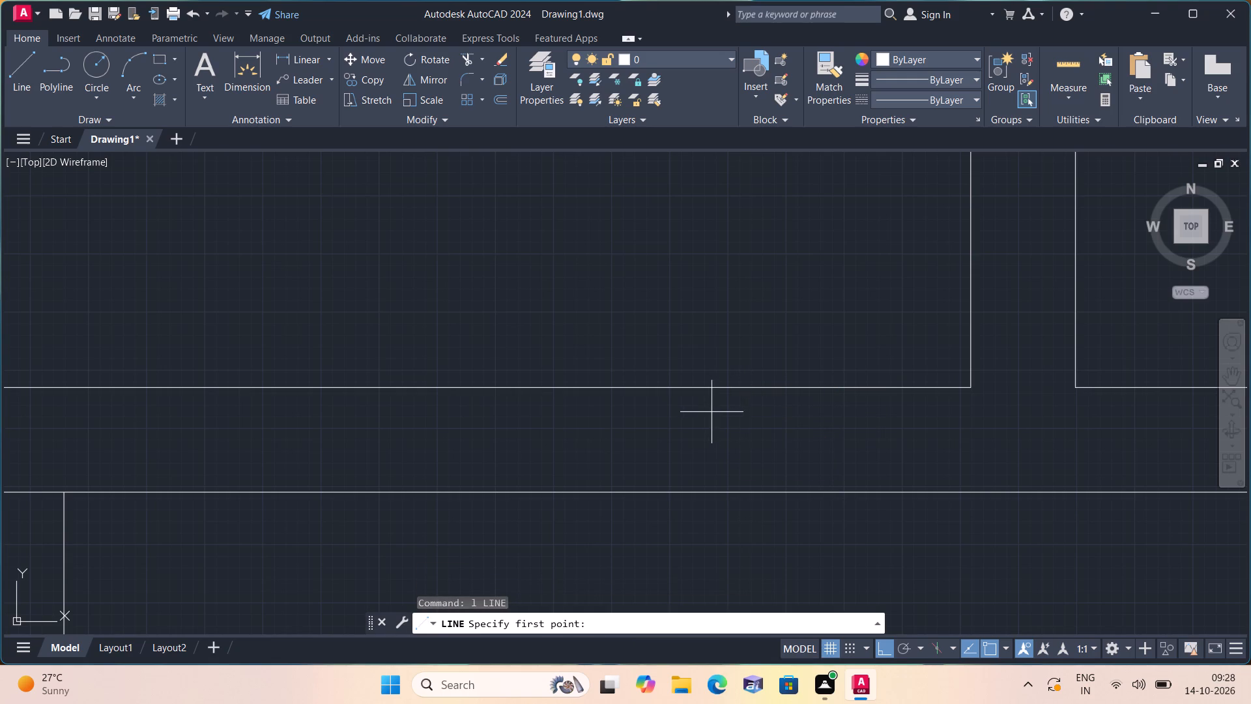
click(968, 388)
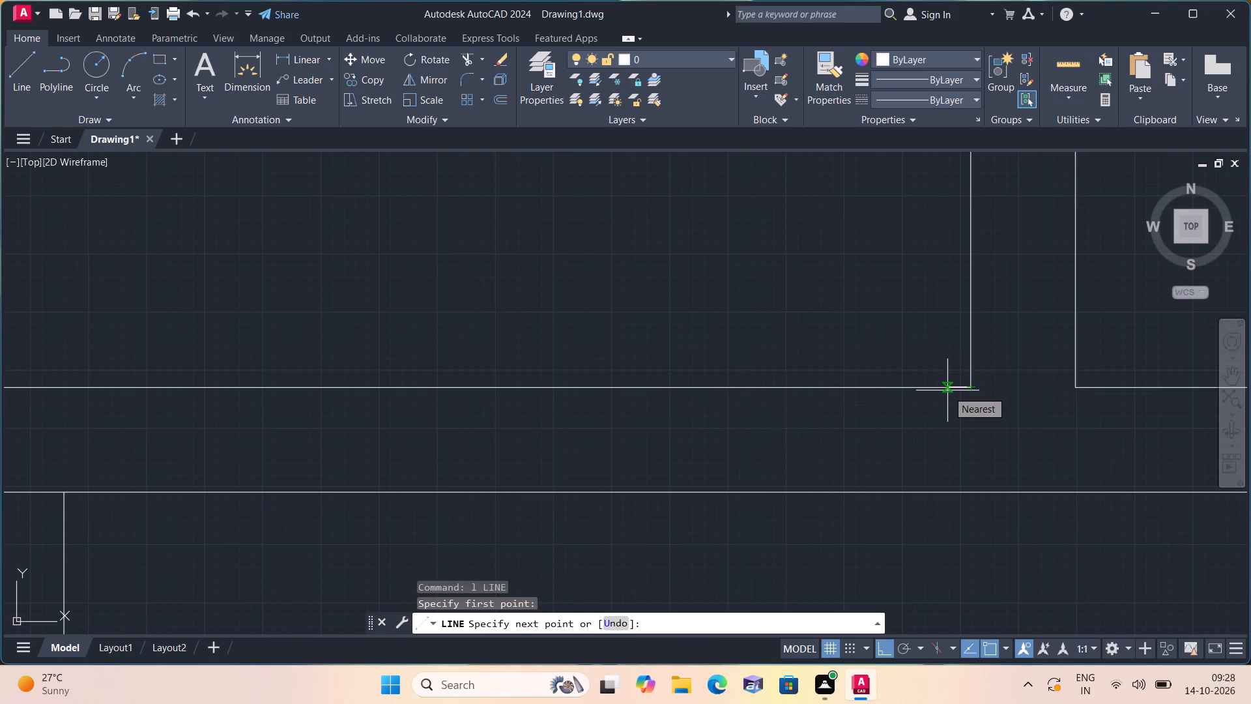
key(2)
key(BackSpace)
text(3")
key(space)
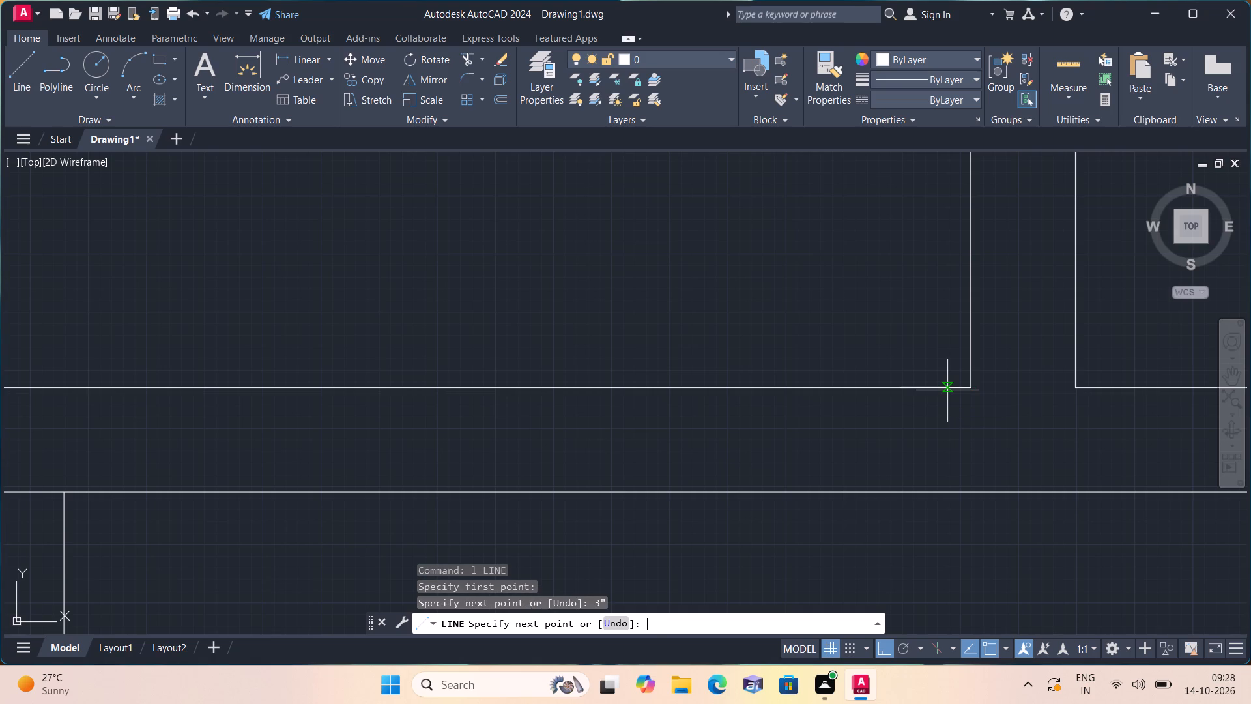
click(897, 496)
key(space)
Draw consecutive 2", 2' and 2" segments leftward from the jamb line's midpoint, ending with a vertical segment up to the wall's upper line.
key(space)
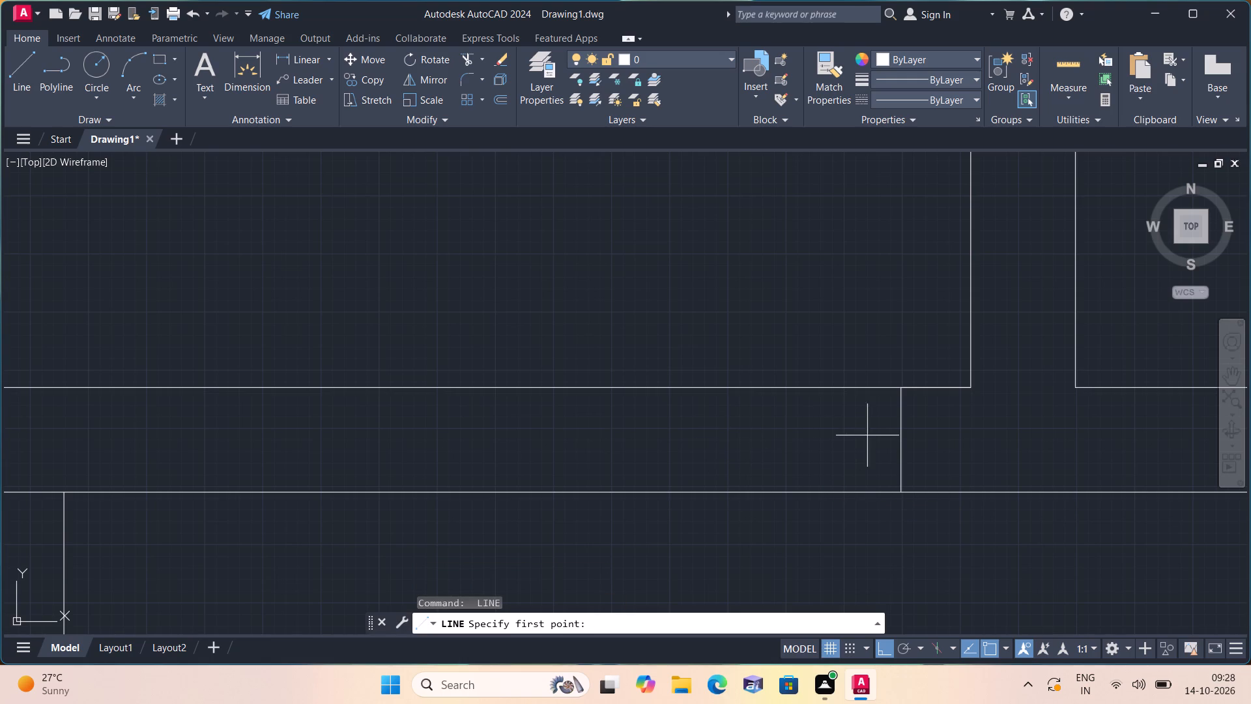
click(899, 439)
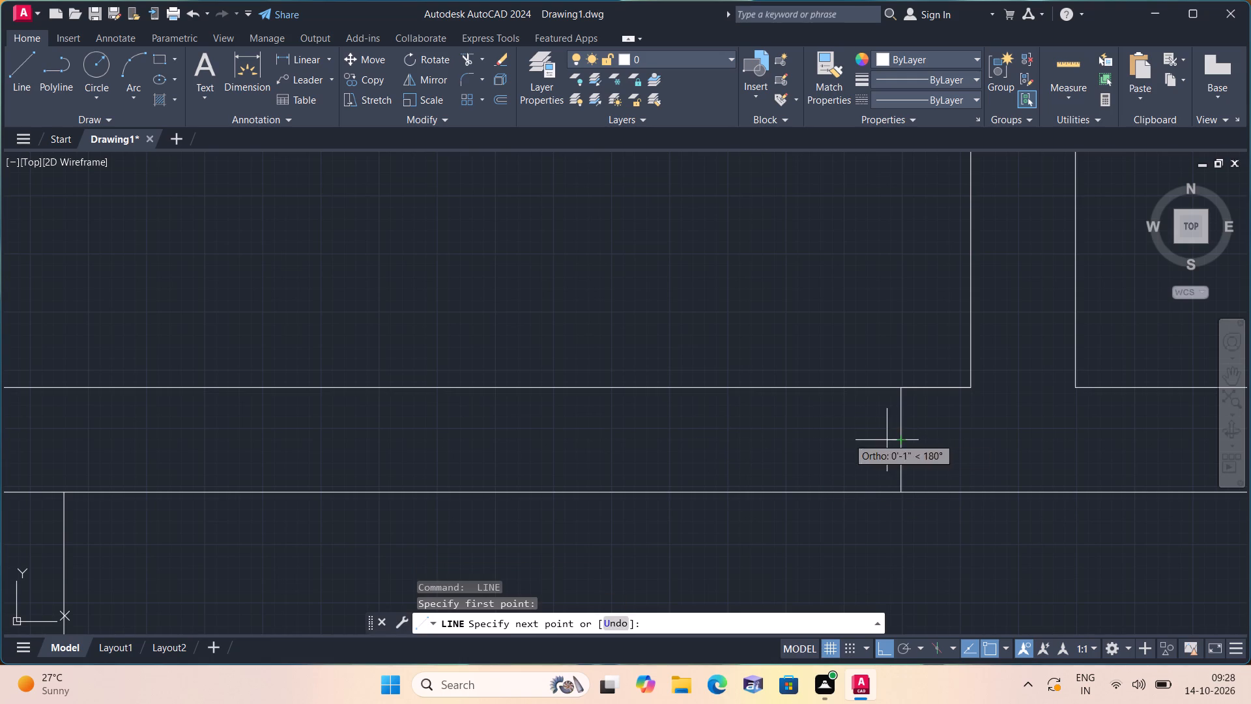
scroll(817, 436, down, 2)
text(2")
key(space)
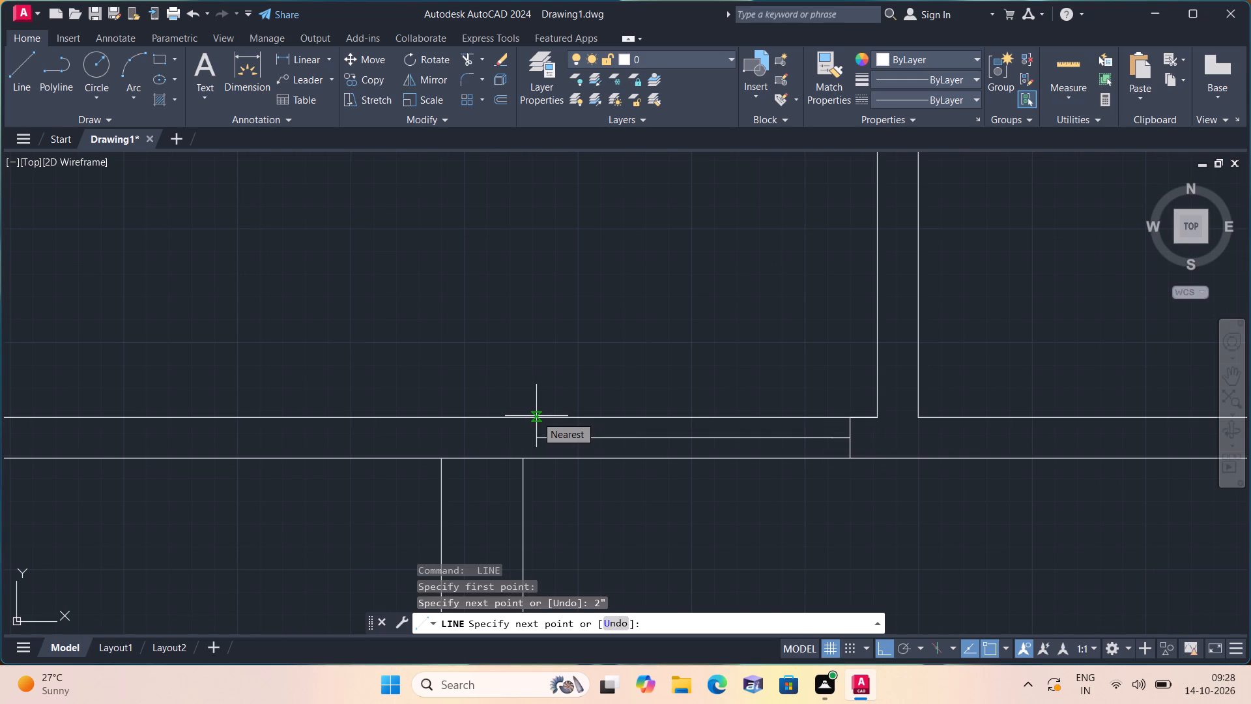
text(2')
key(space)
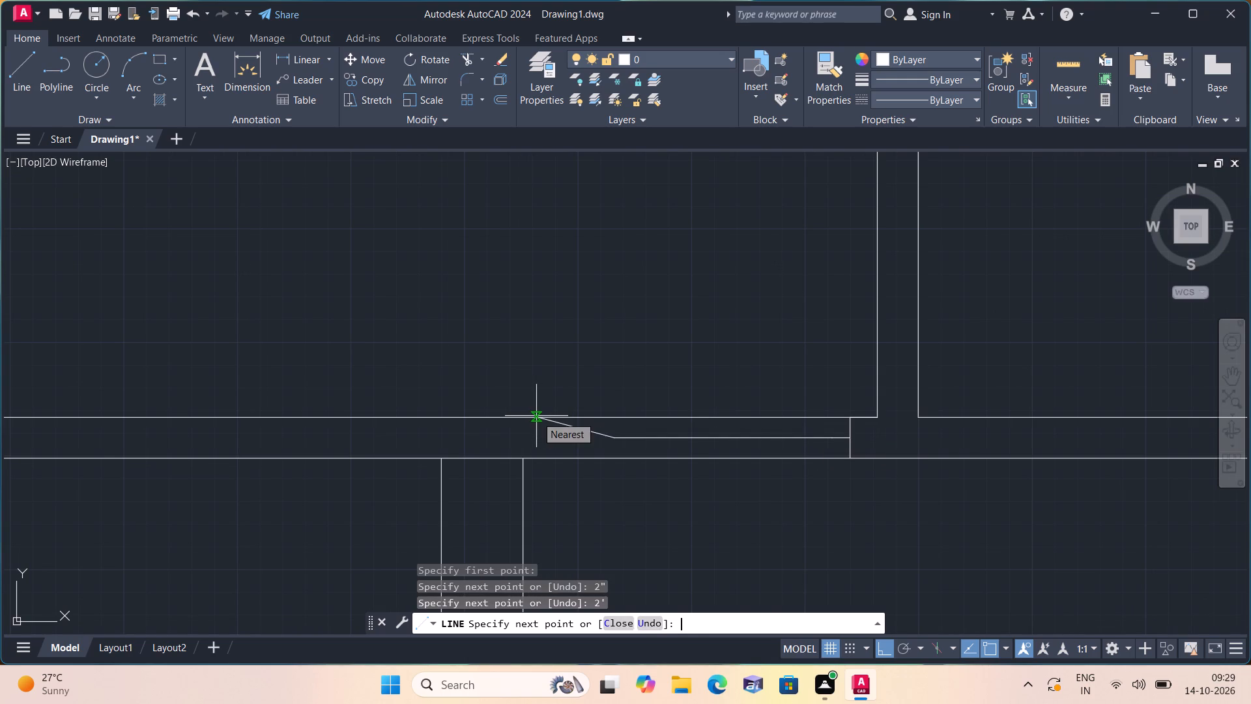
text(2")
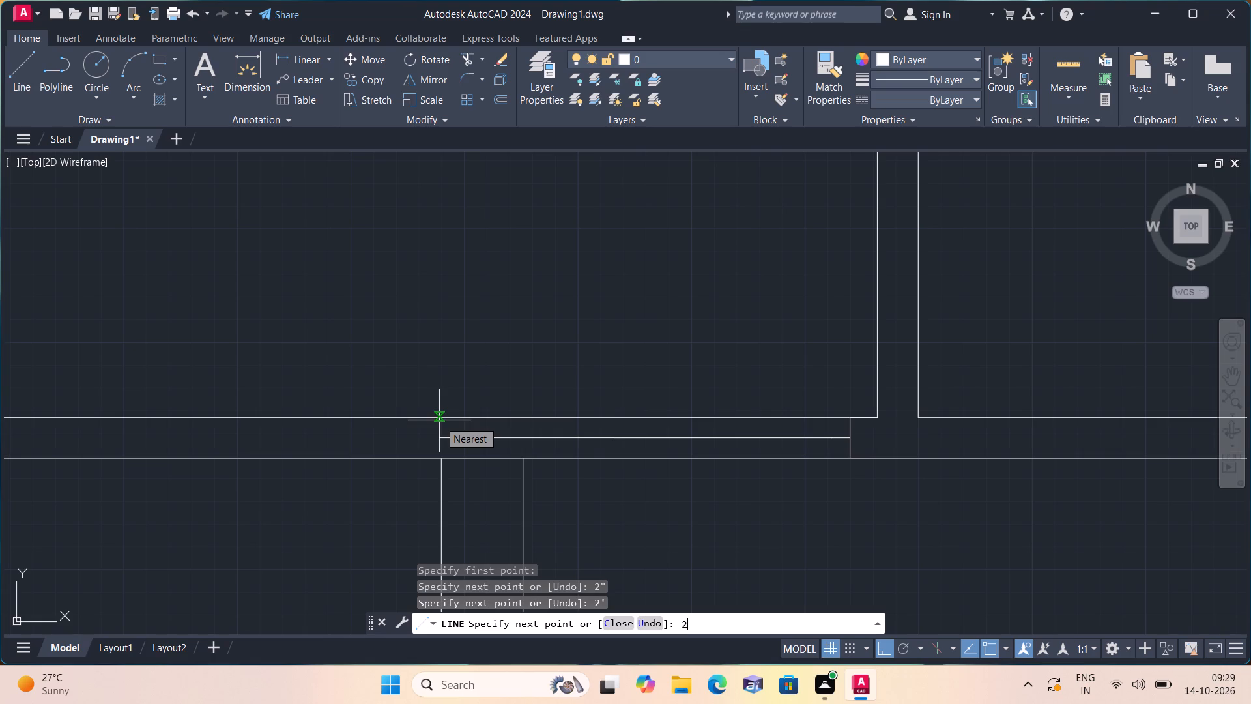
key(space)
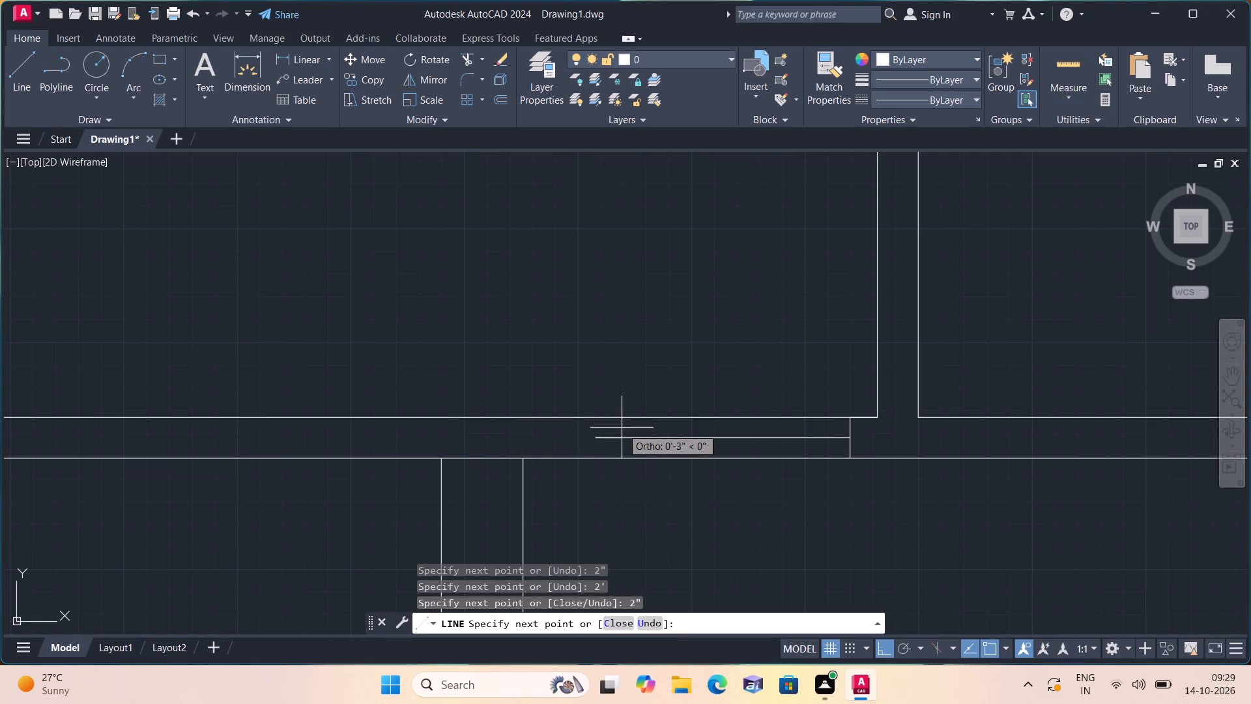
click(590, 414)
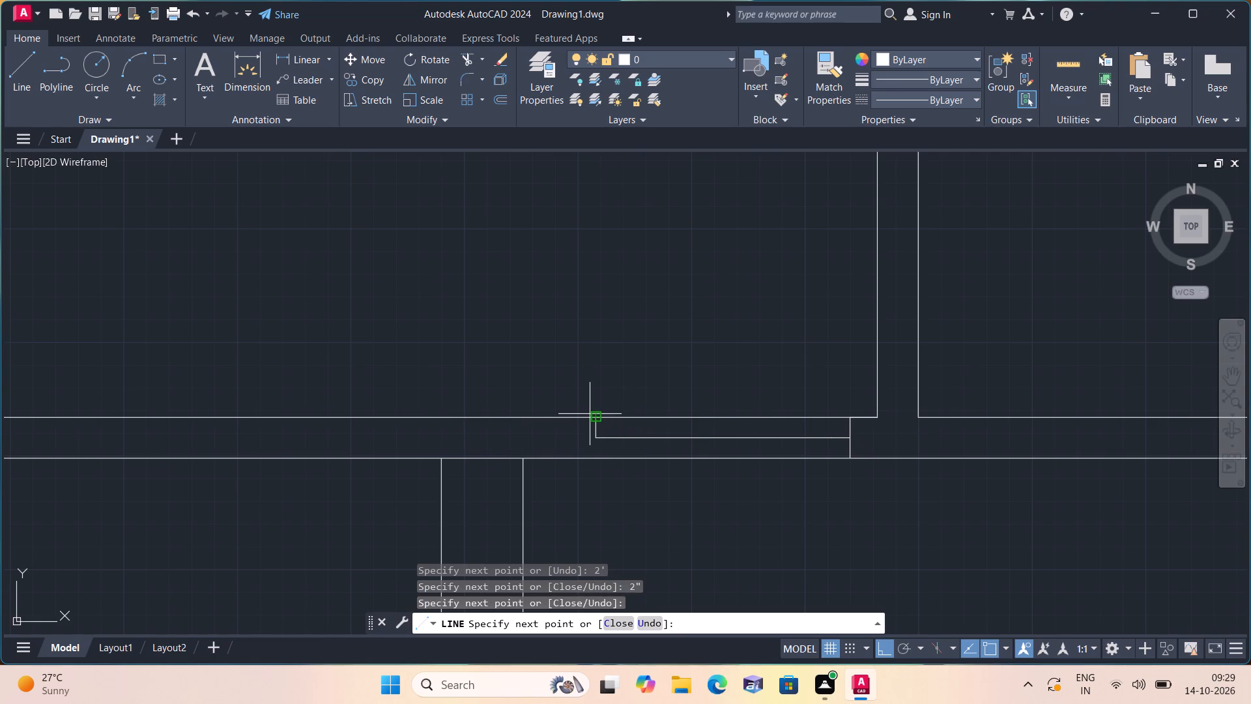
key(space)
Draw the remaining half of the far jamb line, from the 2" segment's end straight down to the wall's lower line.
key(space)
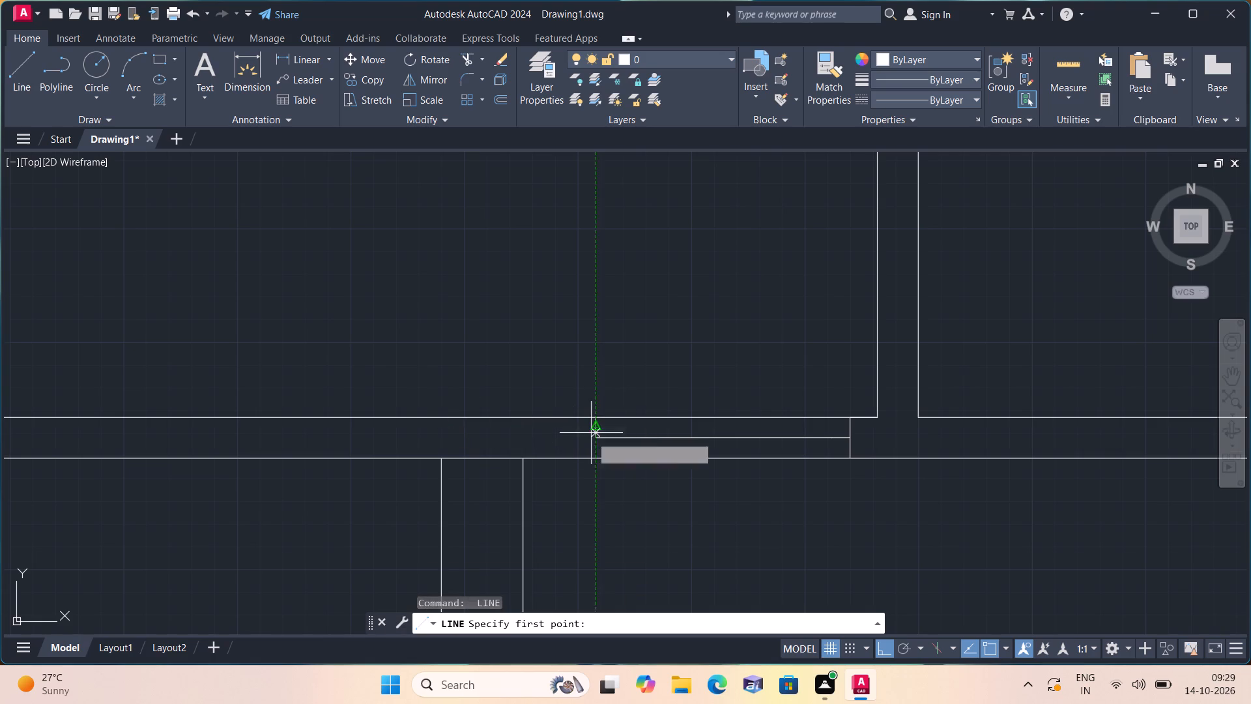
click(592, 441)
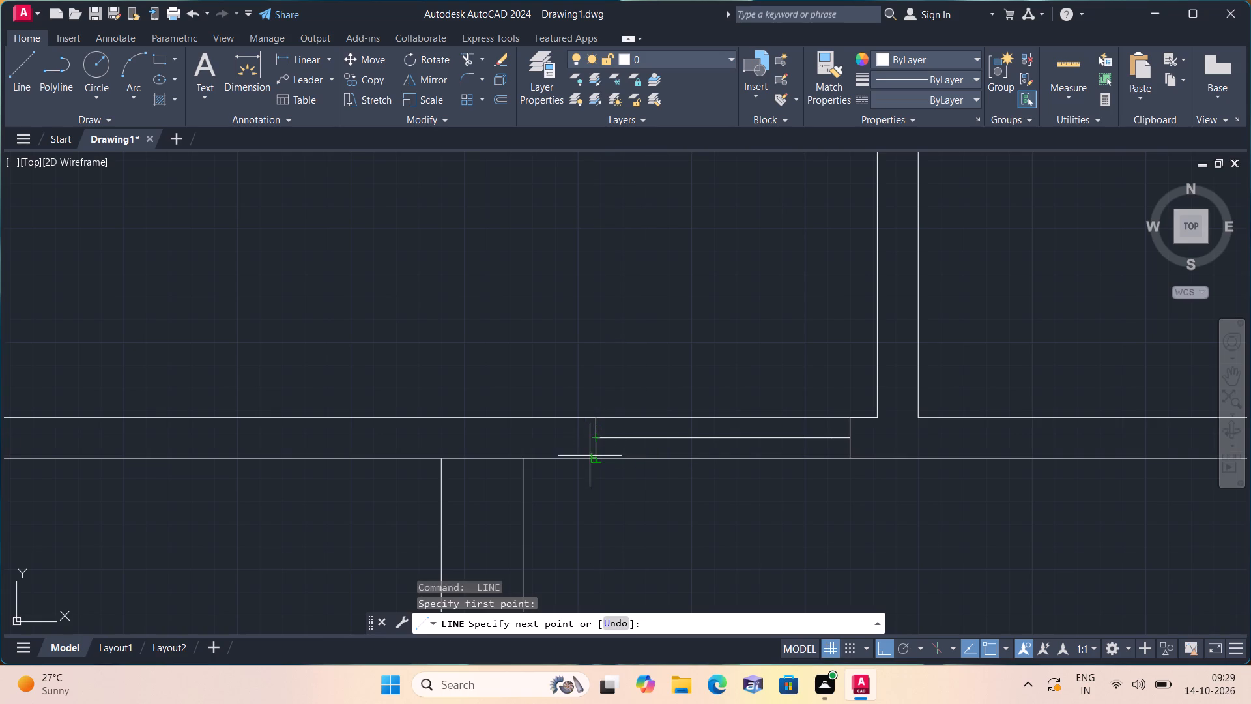
click(594, 456)
key(space)
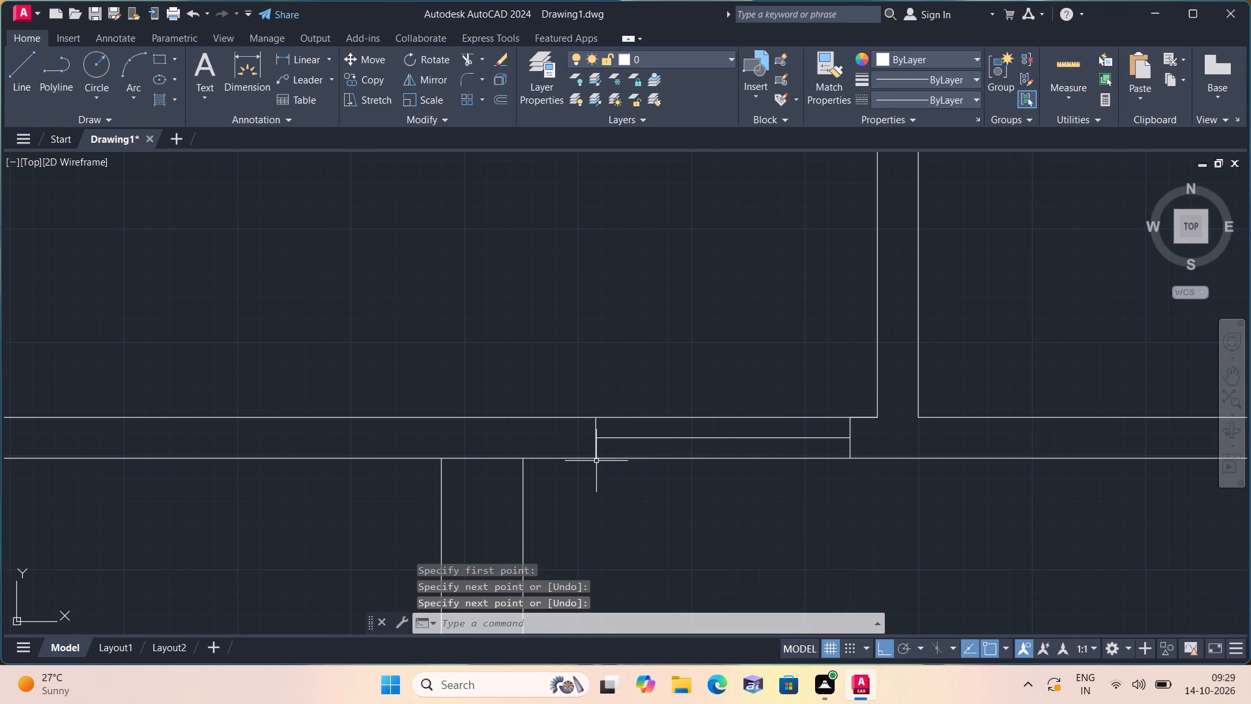
Erase the 3" guide line between the first jamb line and the top left room's lower right corner.
scroll(1056, 445, up, 1)
scroll(716, 392, up, 2)
click(766, 415)
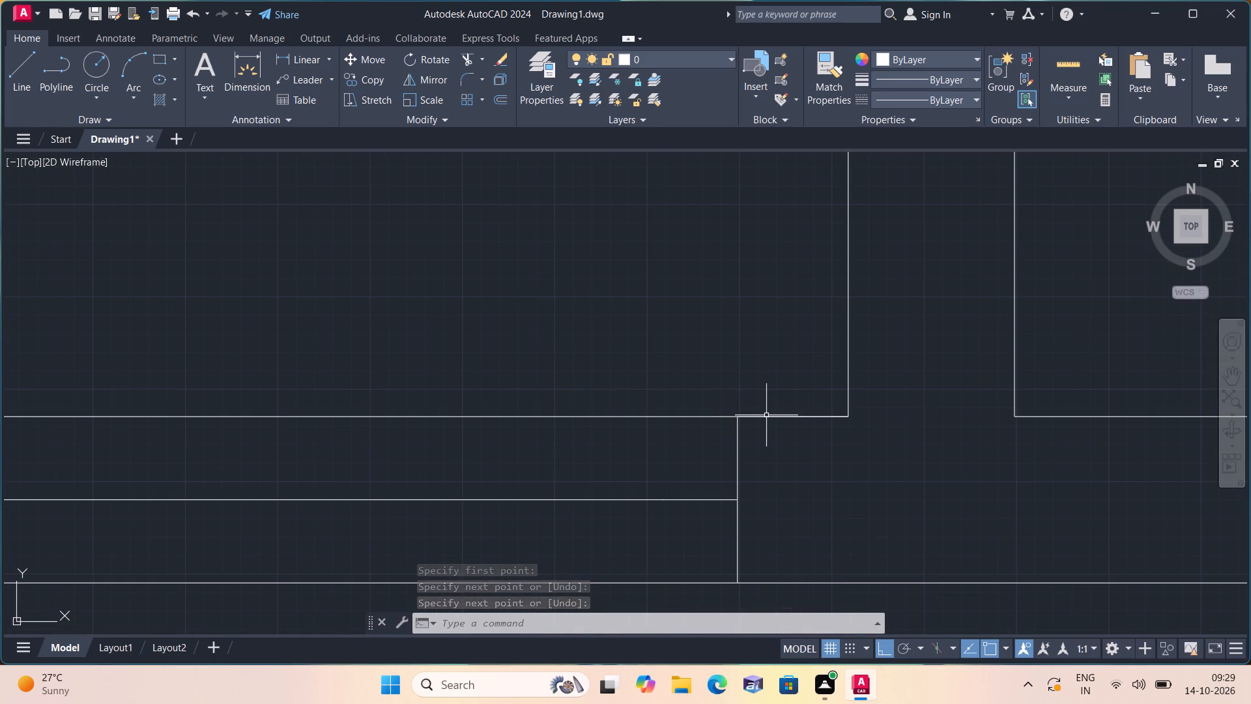
key(Delete)
Trim both wall lines and the 2' middle line between the jambs to open the doorway, keeping the 2" stubs.
scroll(581, 357, down, 2)
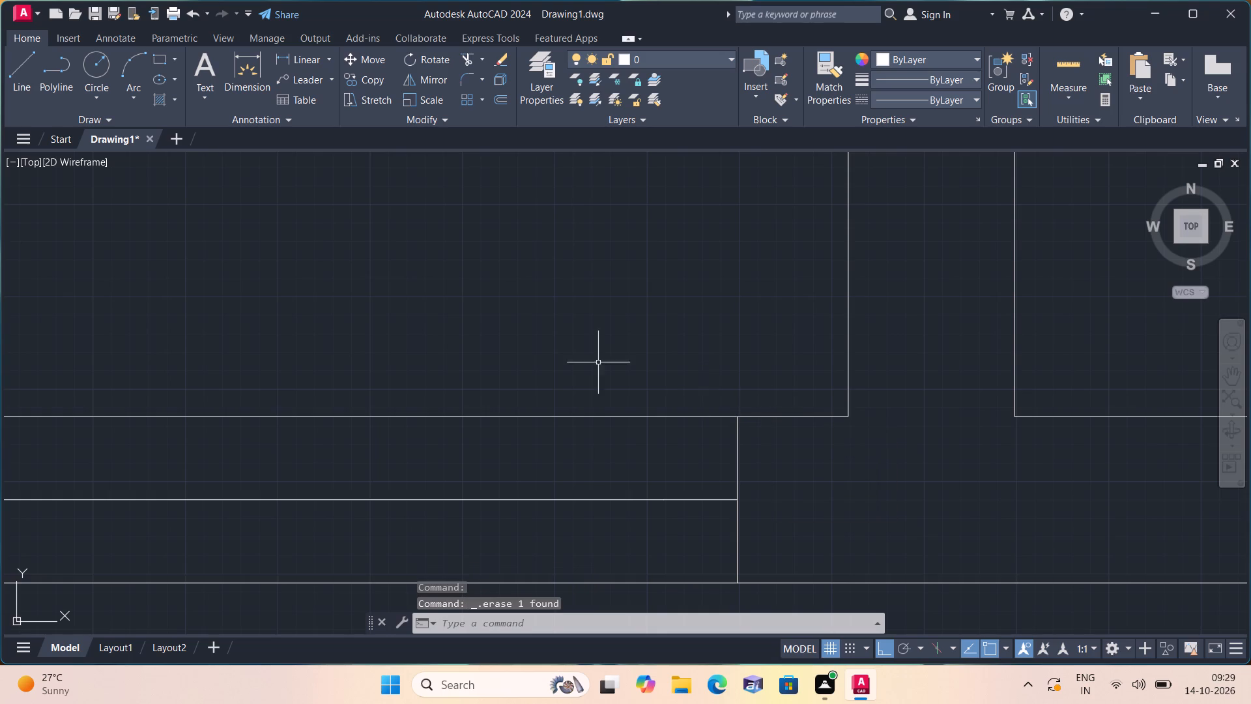
scroll(581, 357, down, 2)
text(trim)
key(space)
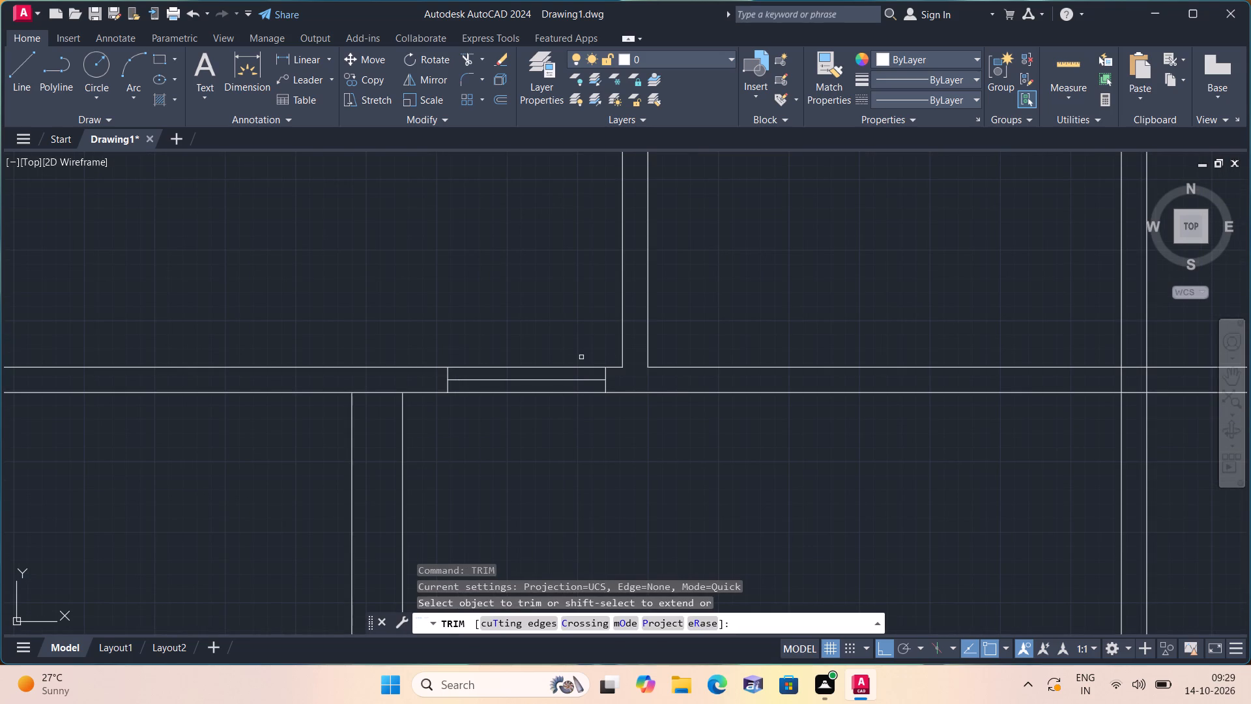
drag(510, 329, 513, 455)
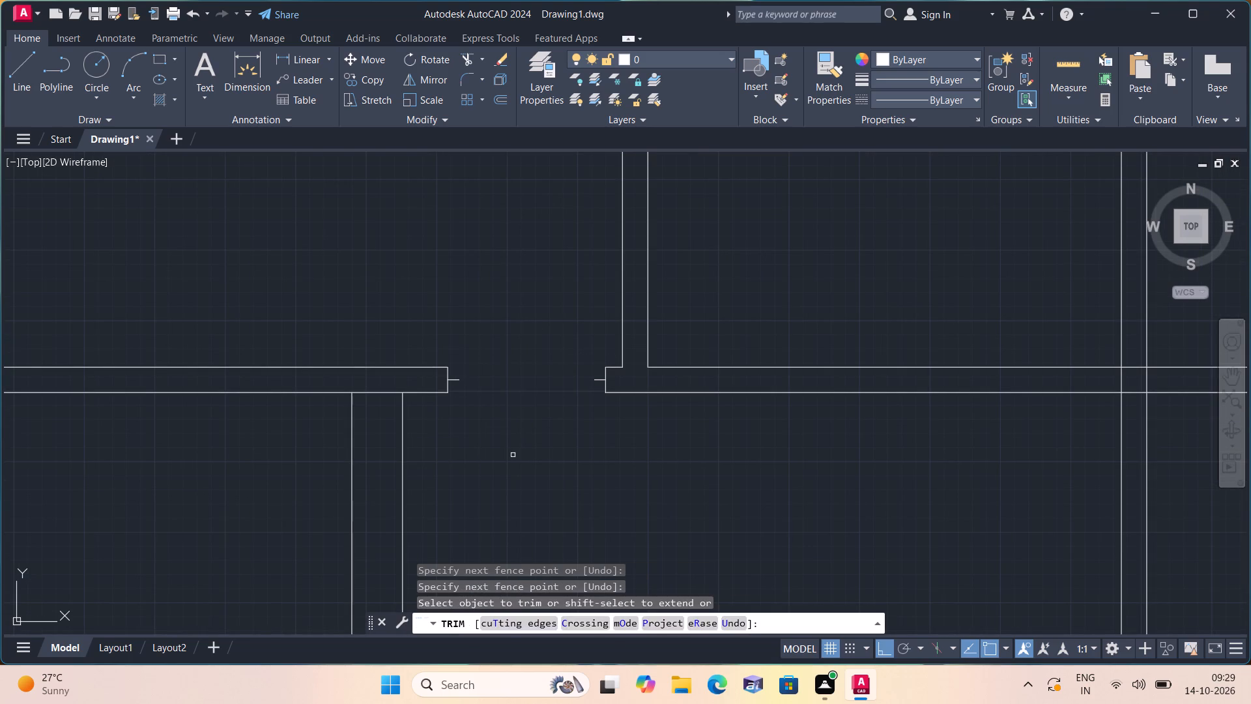
key(space)
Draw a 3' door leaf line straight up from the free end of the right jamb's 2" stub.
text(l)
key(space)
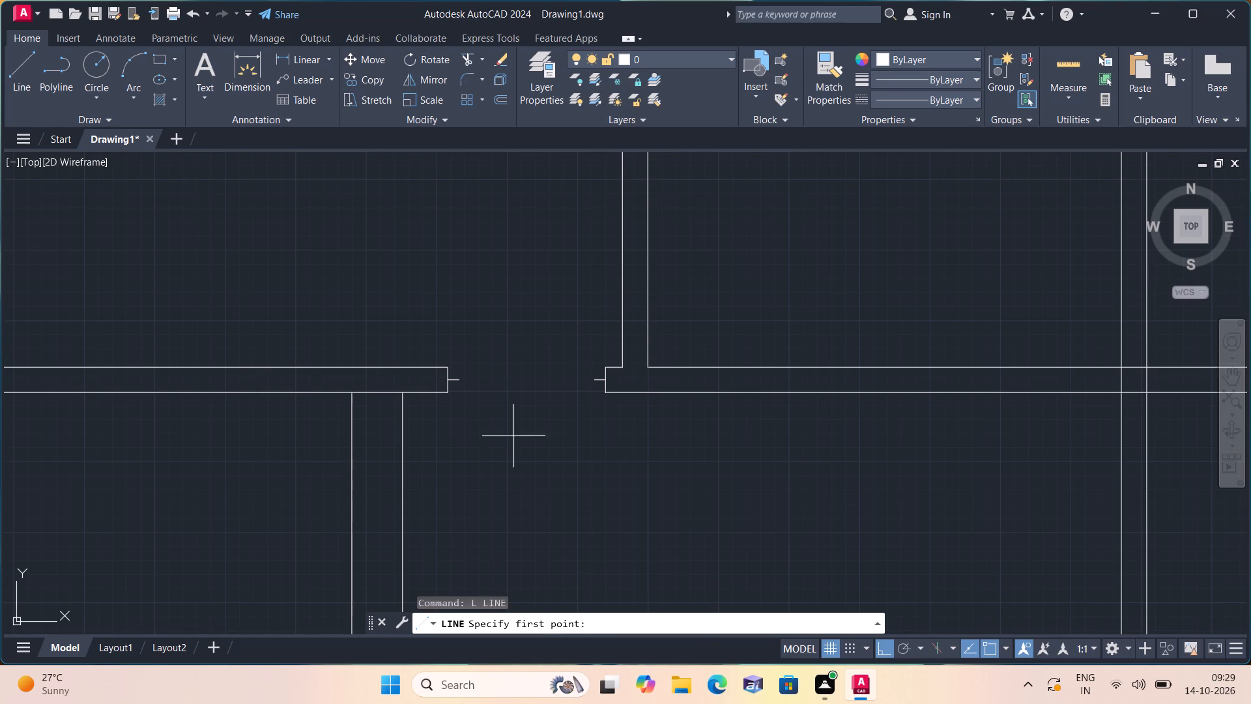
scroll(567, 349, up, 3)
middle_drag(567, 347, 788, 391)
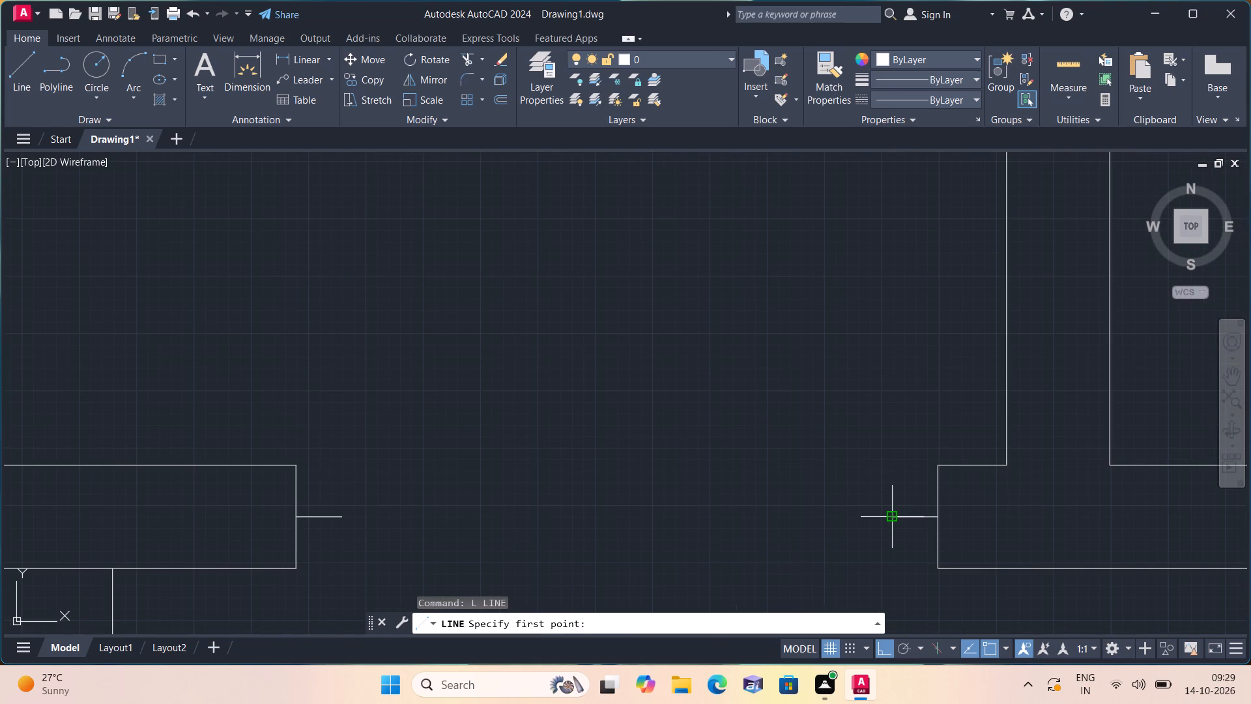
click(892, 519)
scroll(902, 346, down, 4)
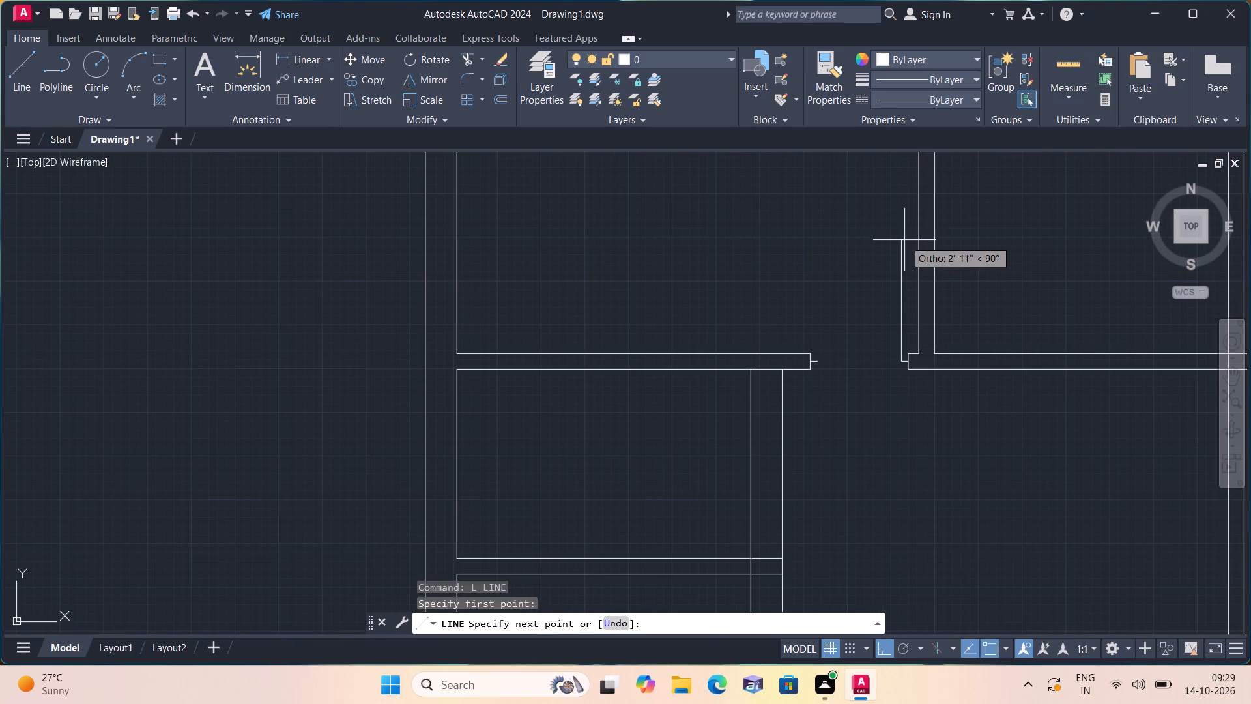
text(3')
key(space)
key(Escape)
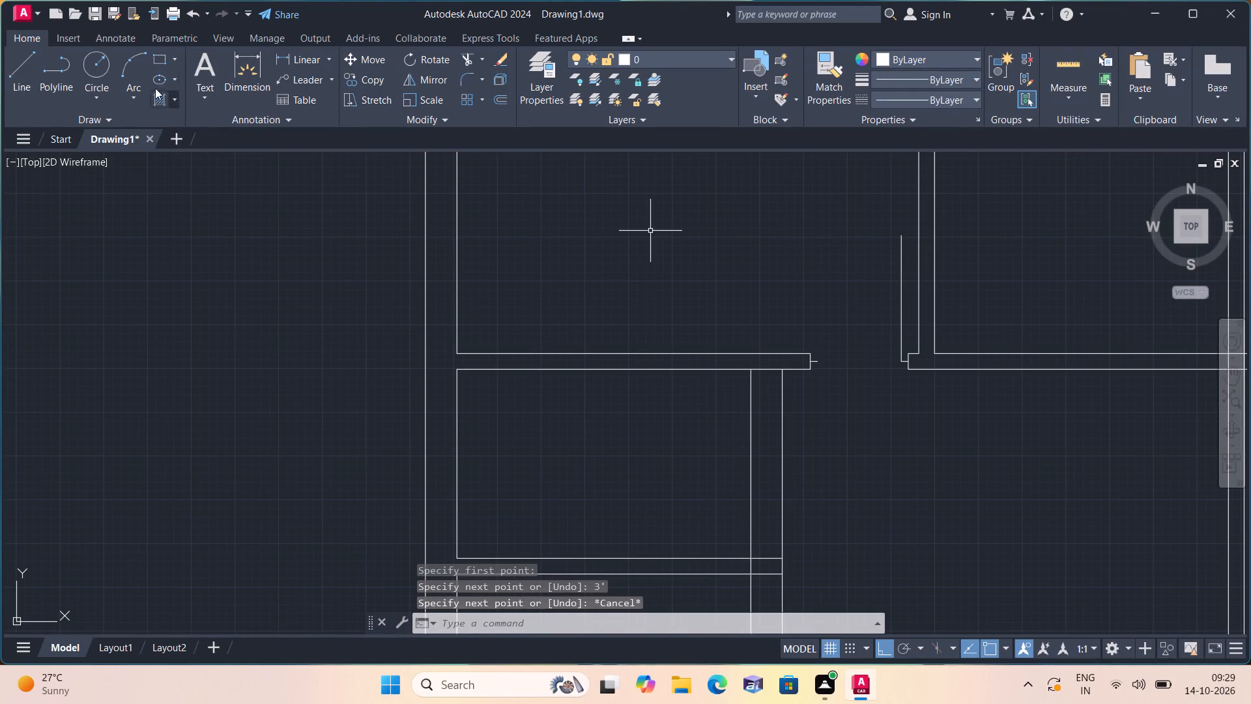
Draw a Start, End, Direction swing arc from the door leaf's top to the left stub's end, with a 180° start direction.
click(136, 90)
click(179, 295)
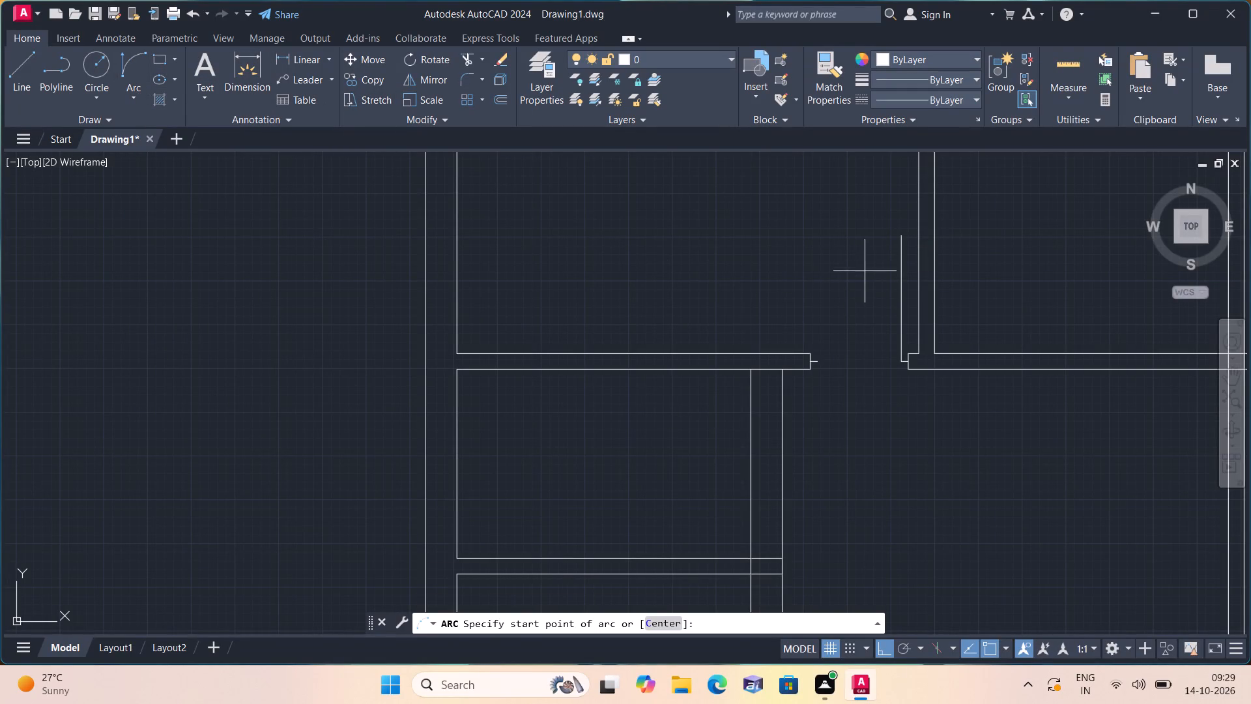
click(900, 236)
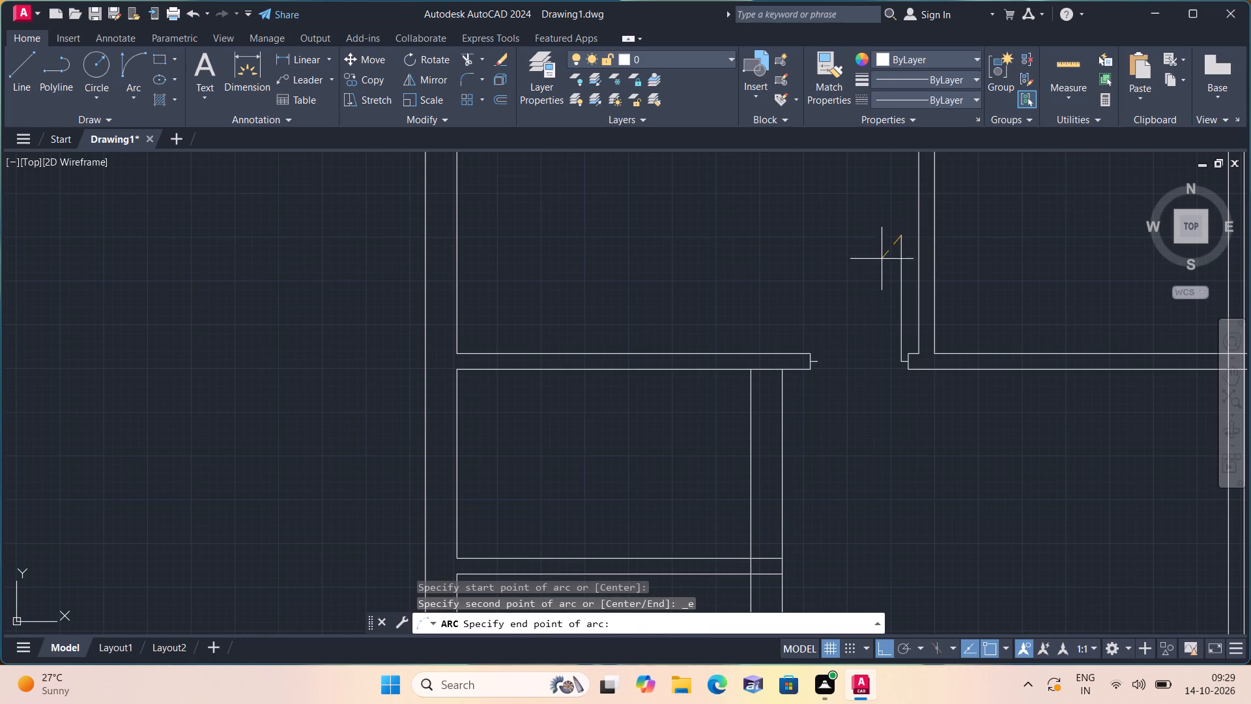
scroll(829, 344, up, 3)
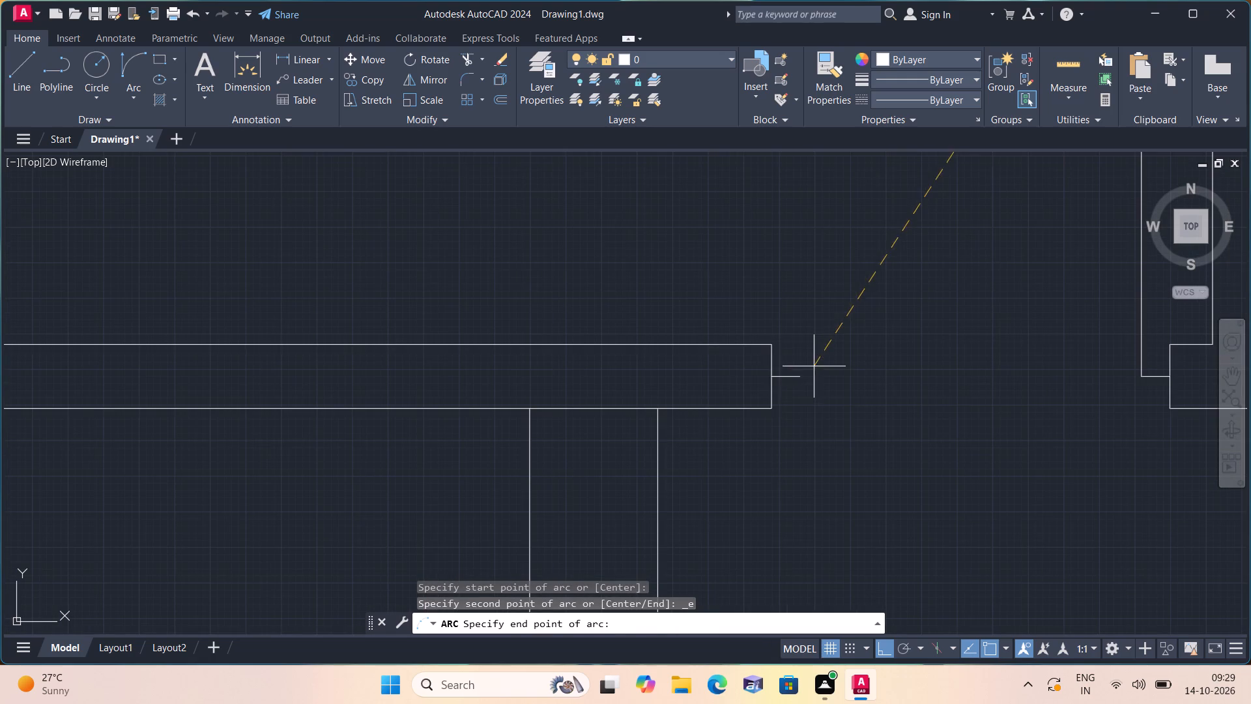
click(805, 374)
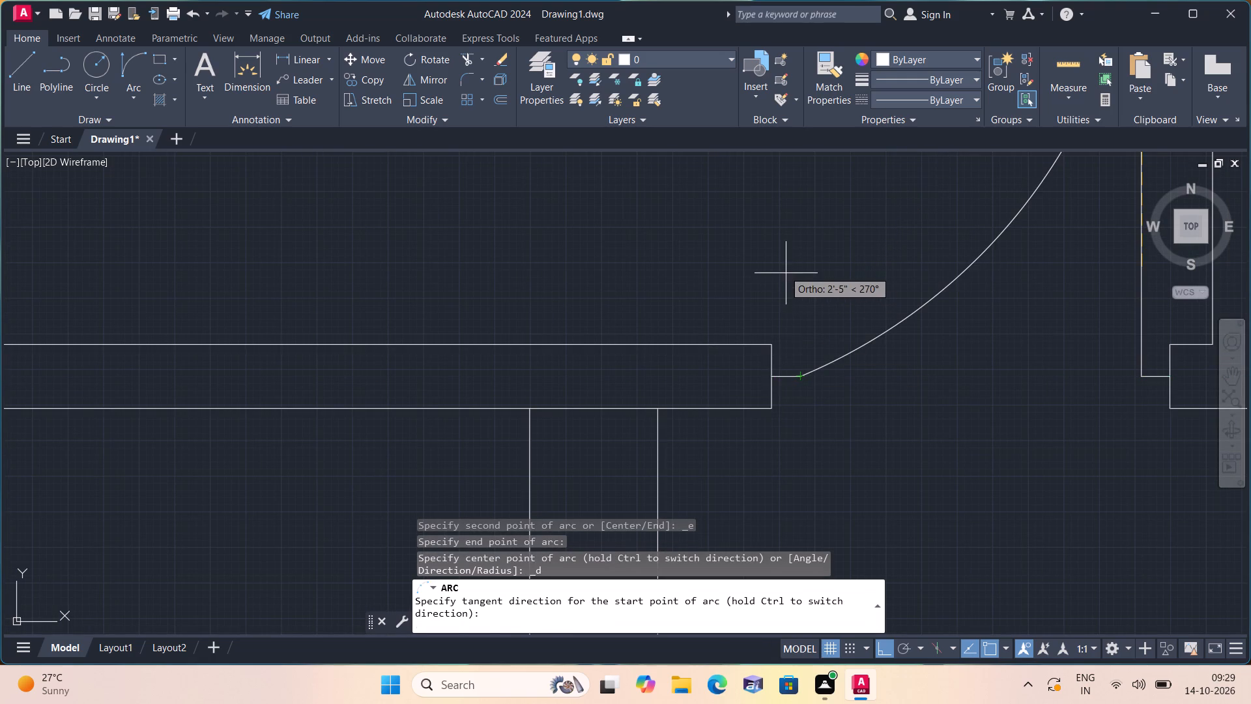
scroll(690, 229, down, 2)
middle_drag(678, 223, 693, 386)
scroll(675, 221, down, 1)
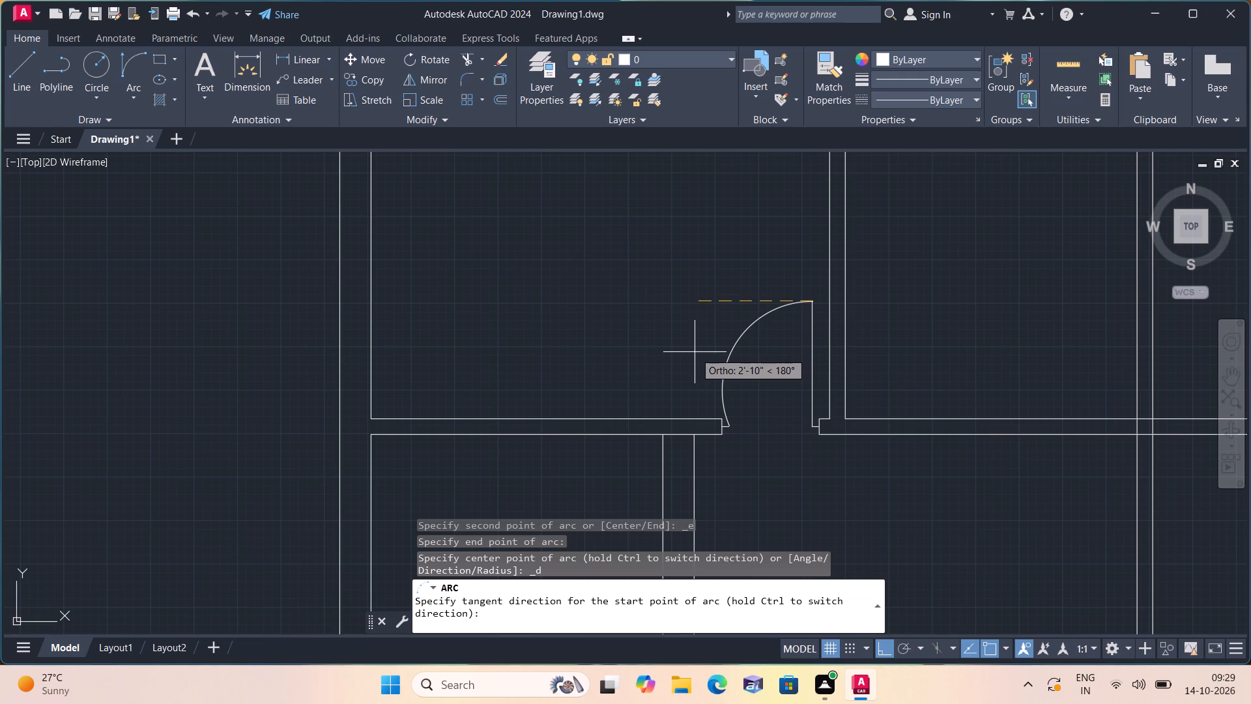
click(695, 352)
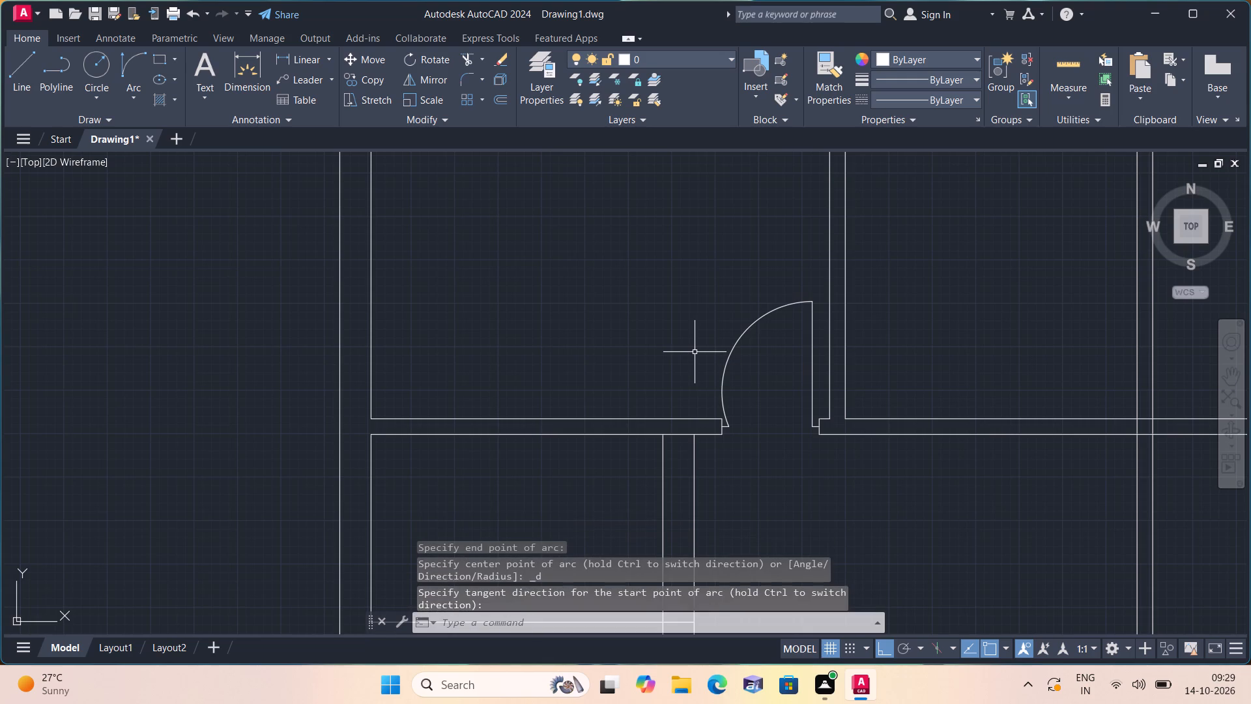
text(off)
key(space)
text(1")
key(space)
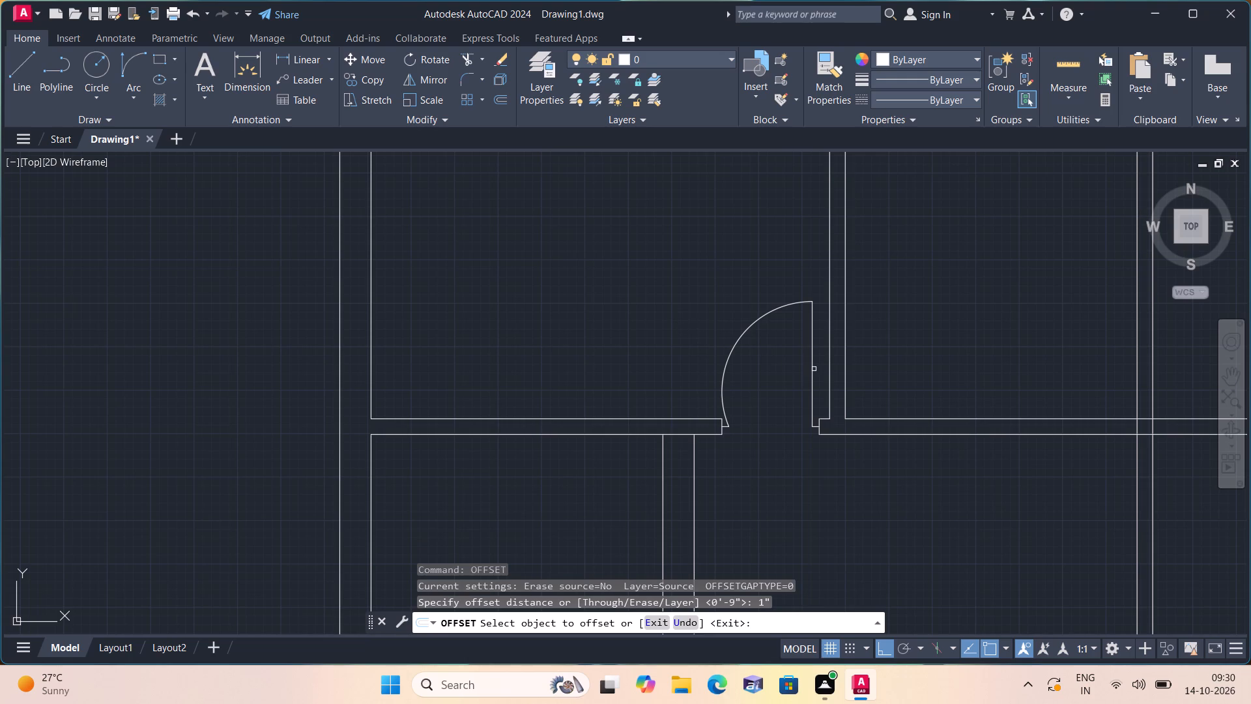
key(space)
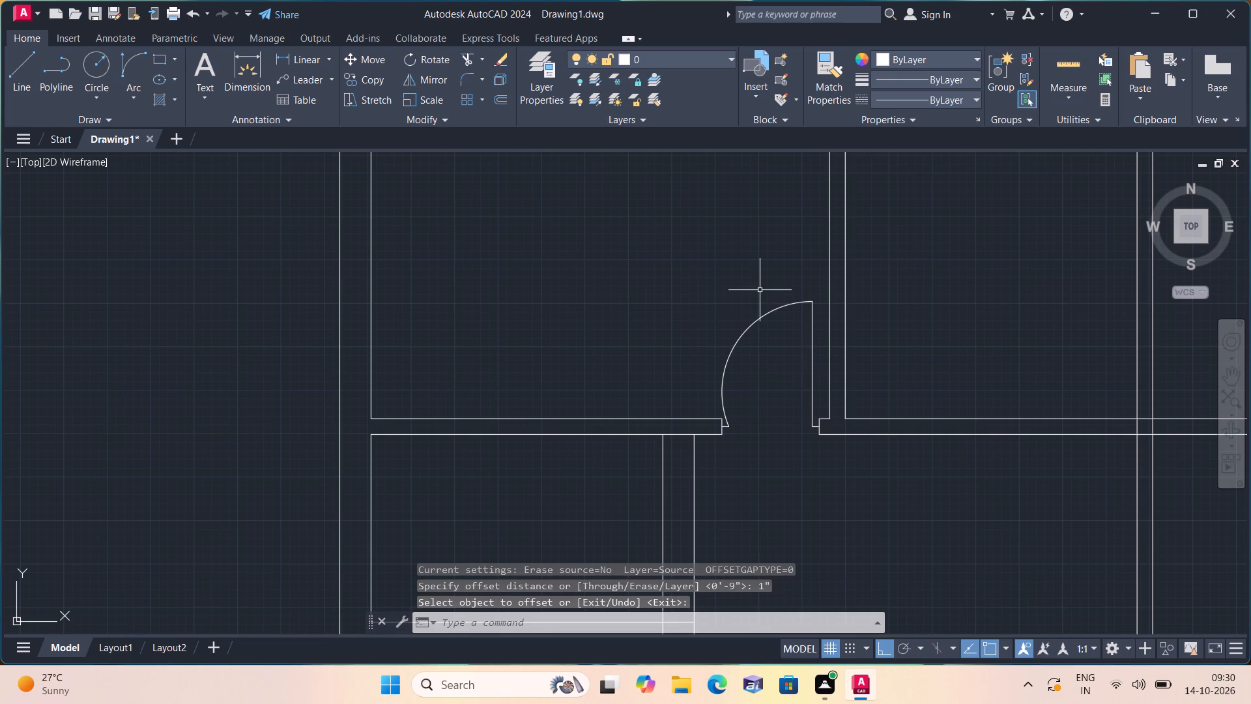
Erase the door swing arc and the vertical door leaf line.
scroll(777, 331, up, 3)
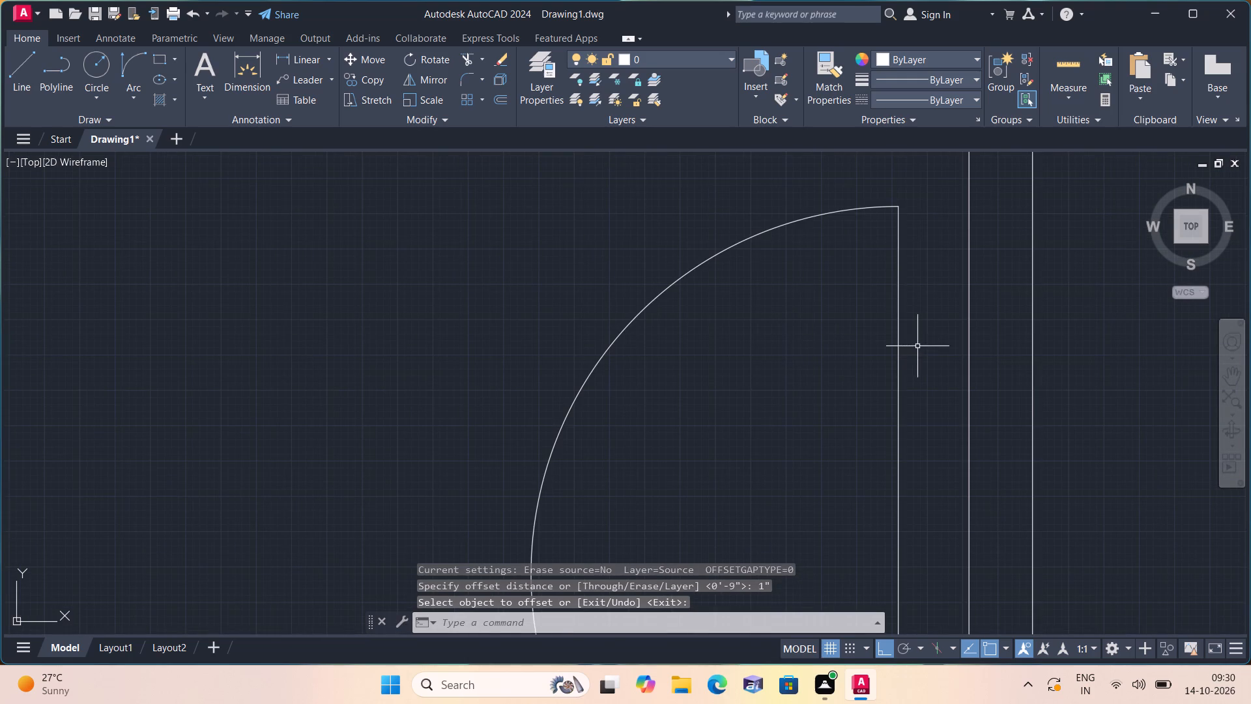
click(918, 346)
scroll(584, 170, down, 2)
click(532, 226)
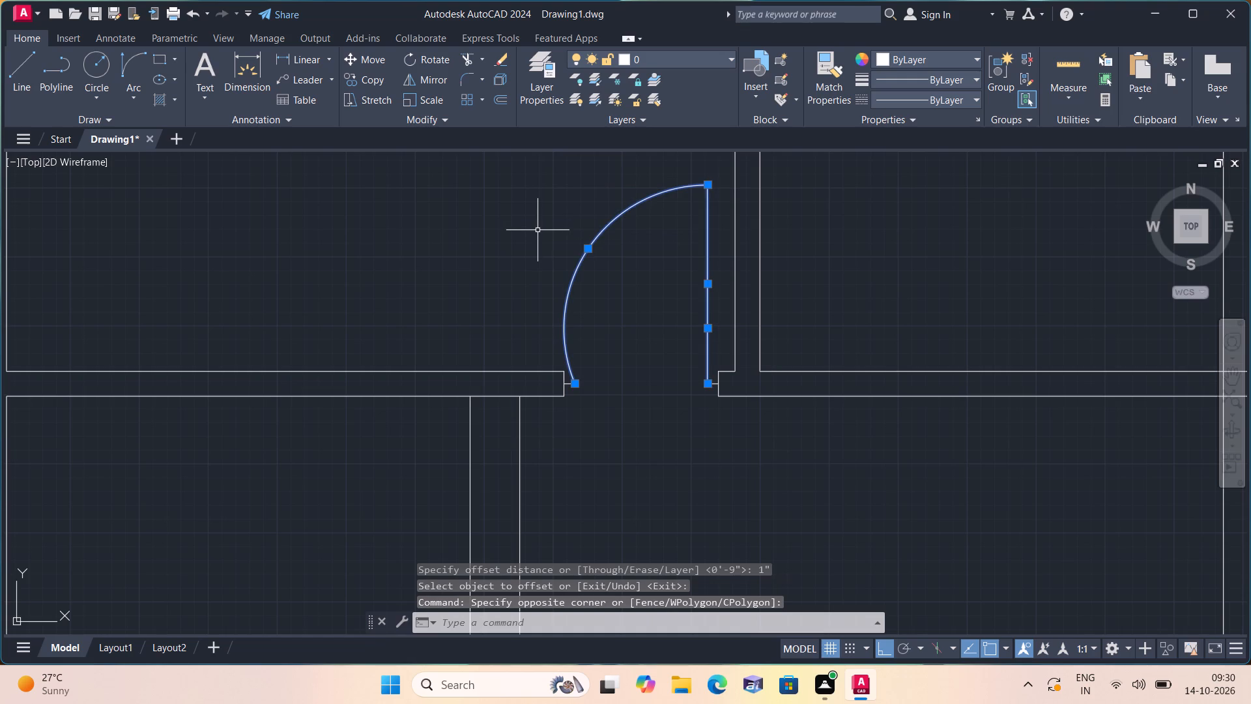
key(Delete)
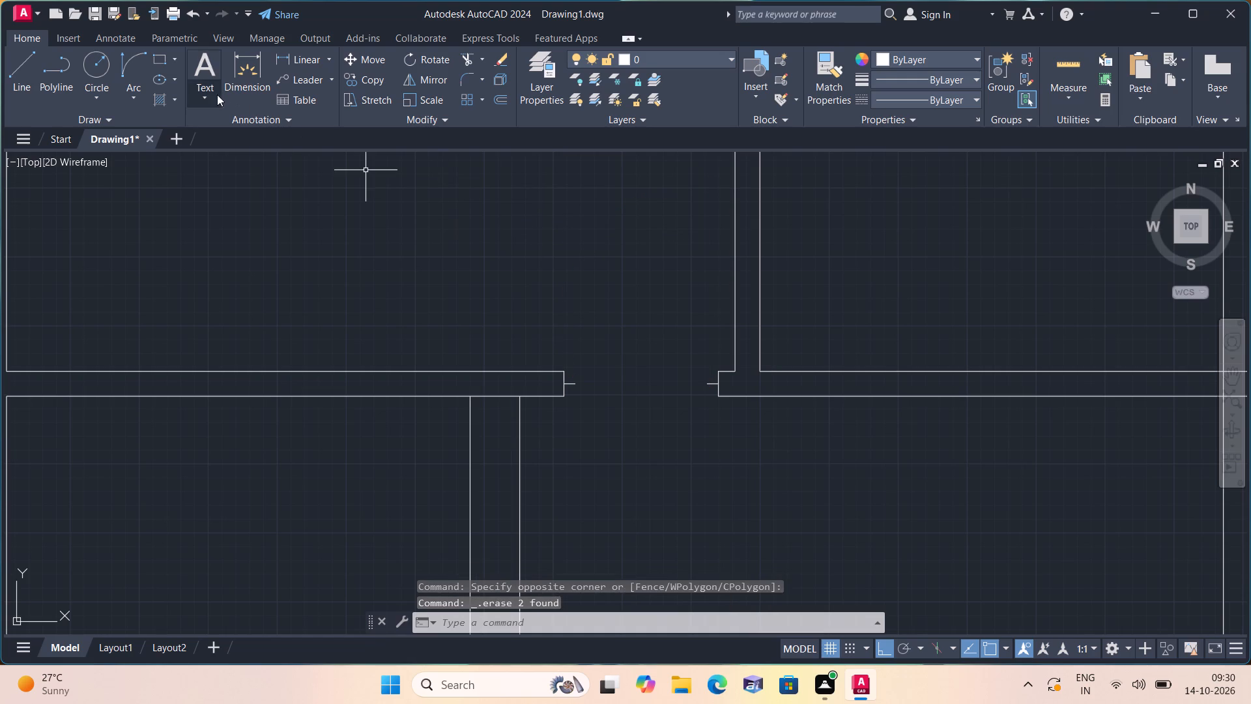
Measure the clear width between the free ends of the two jamb stubs with a linear dimension, without placing it.
click(303, 59)
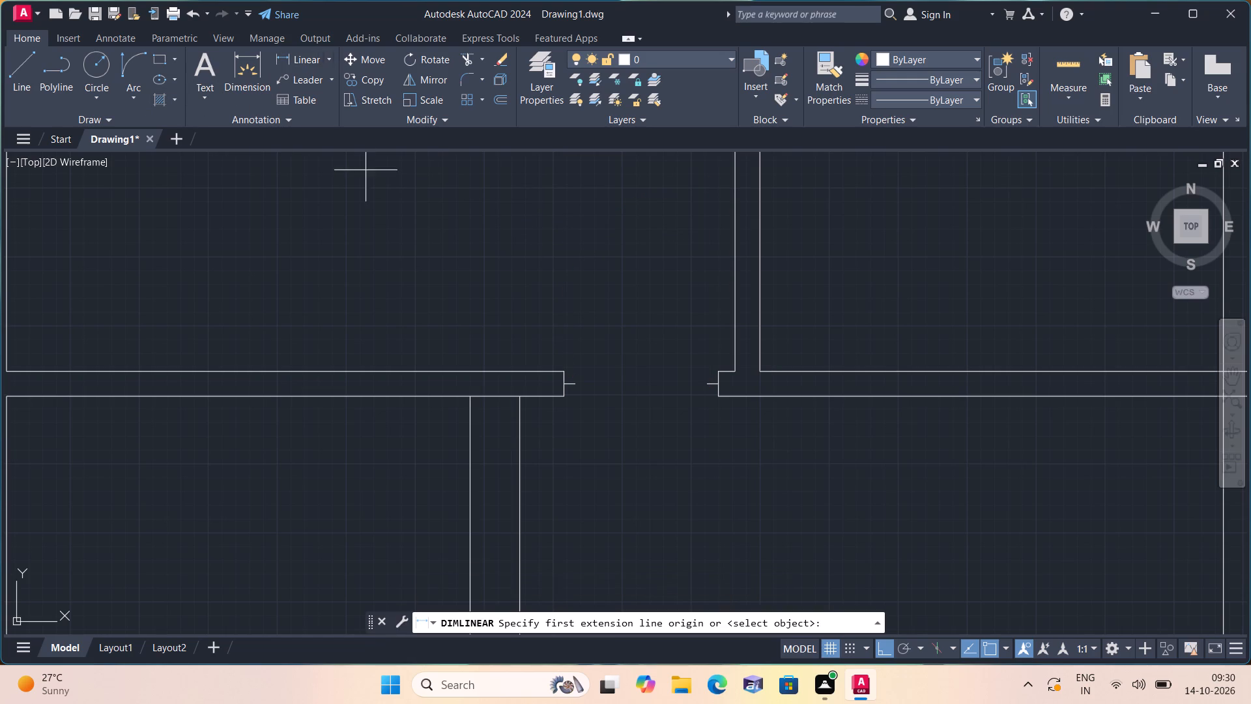
scroll(605, 411, up, 2)
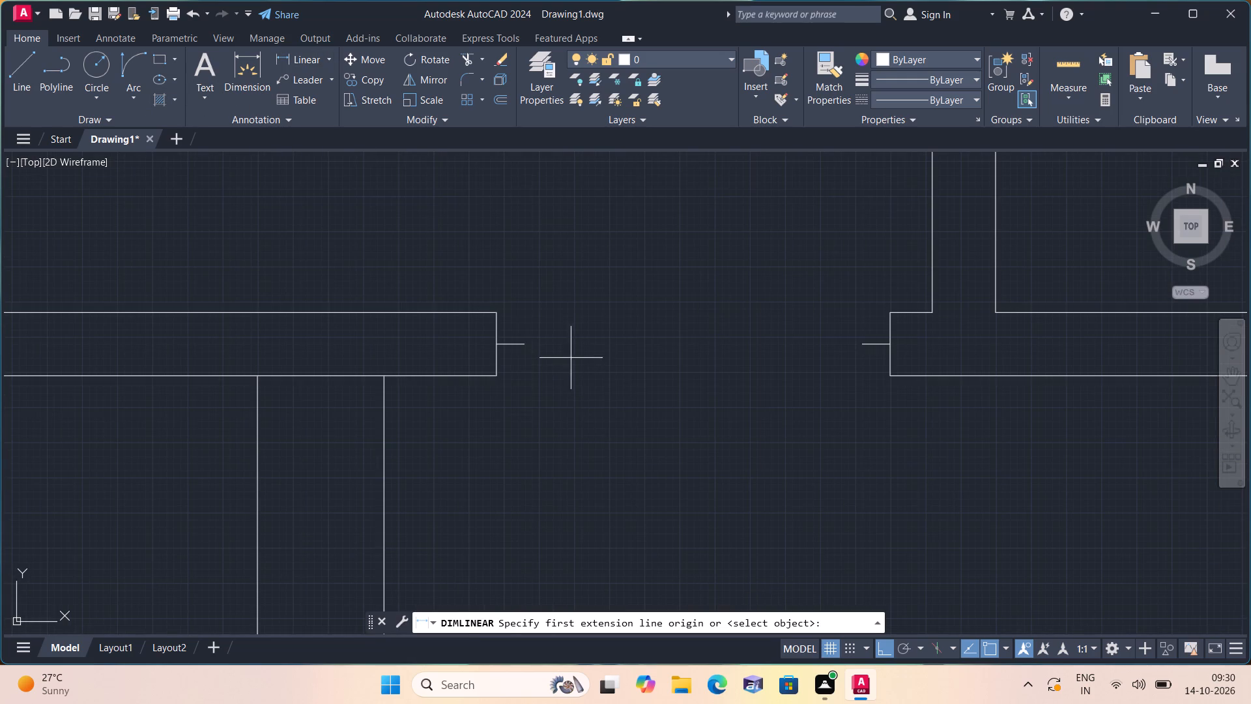
click(529, 342)
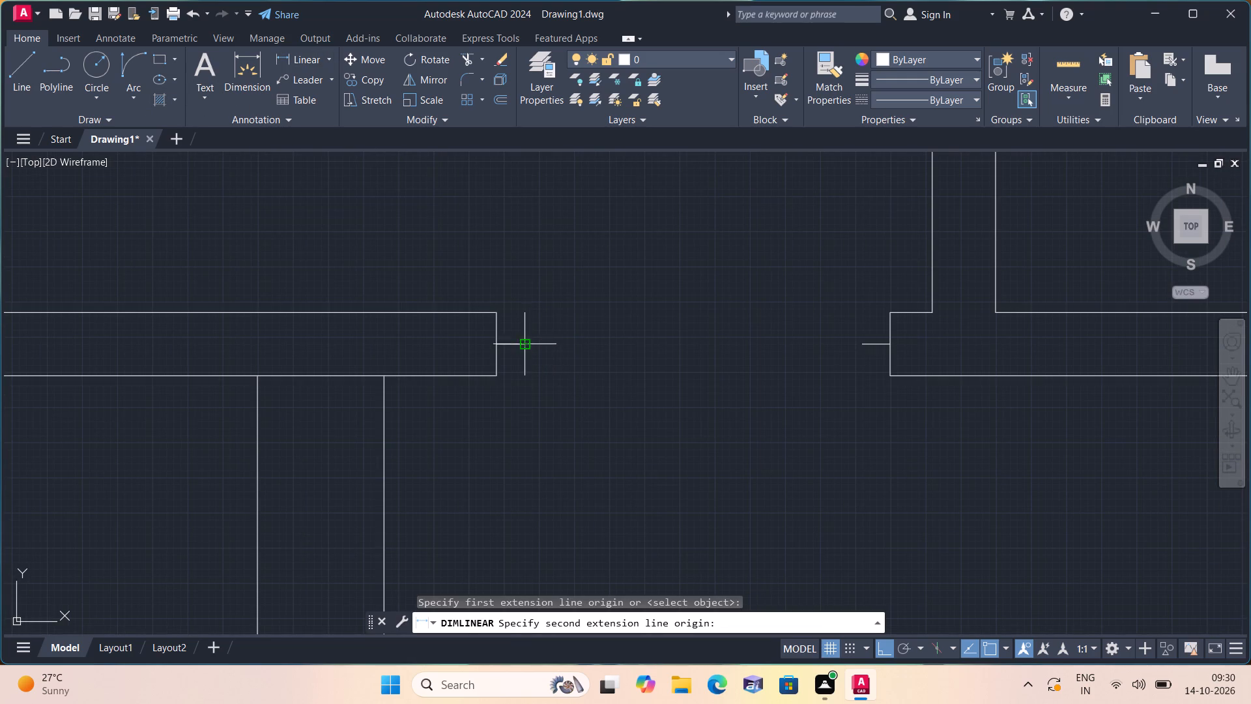
click(859, 343)
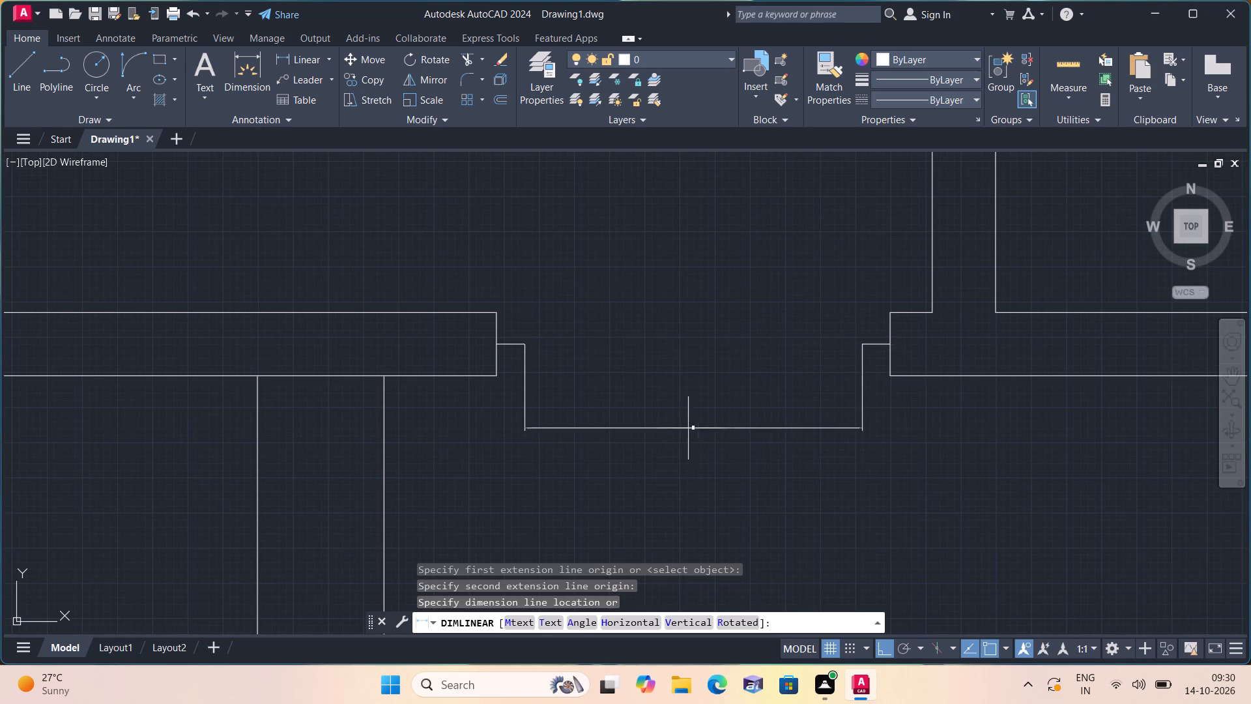
scroll(686, 420, up, 4)
scroll(662, 410, down, 5)
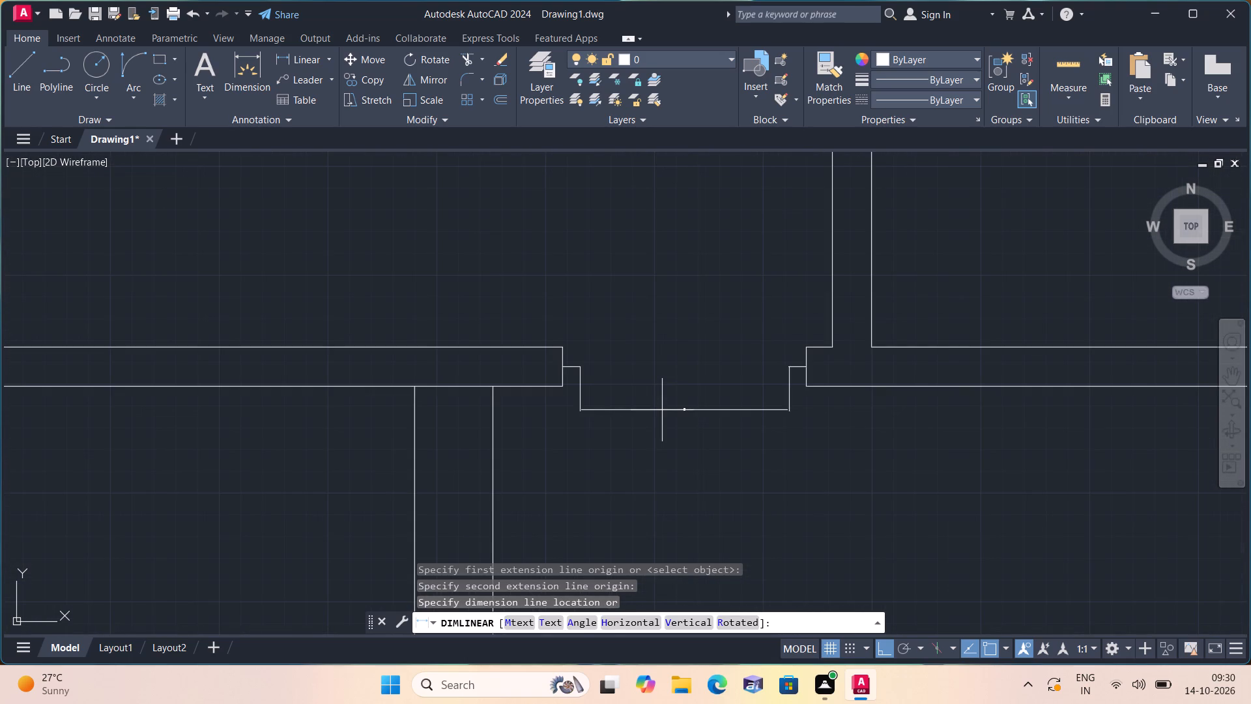
key(space)
Draw a 2' door leaf line straight up from the free end of the right jamb's stub.
text(l)
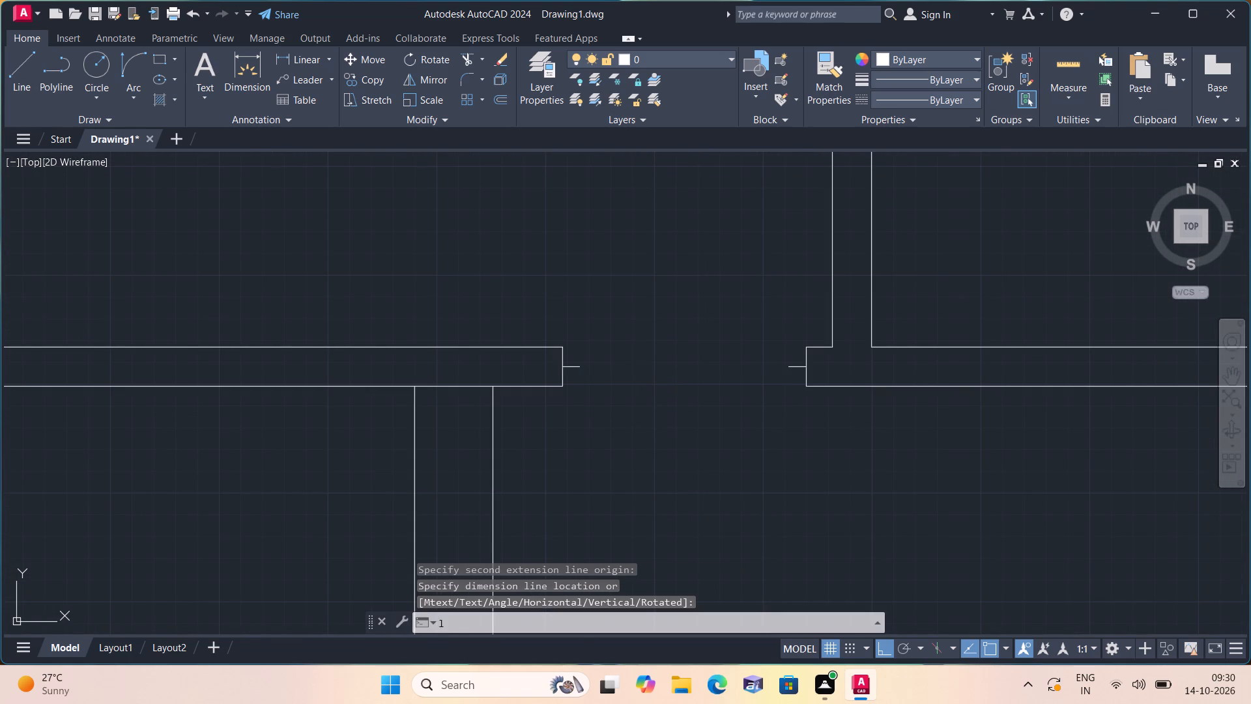
key(space)
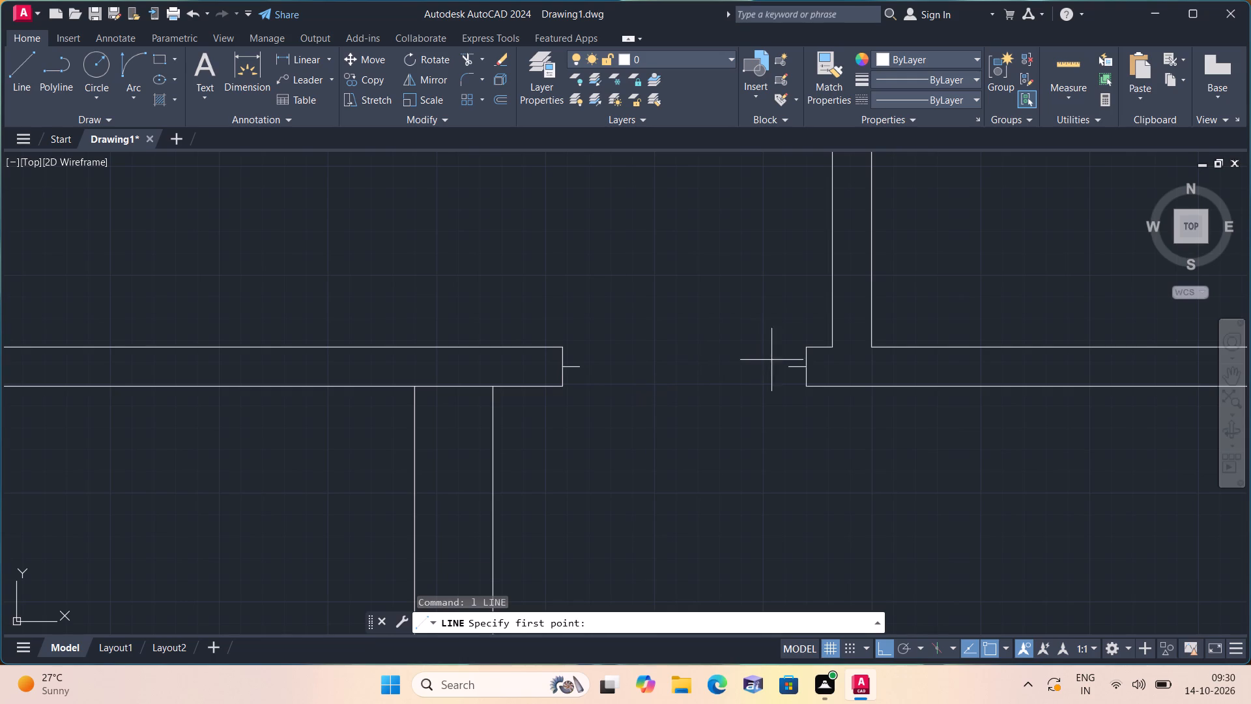
click(790, 362)
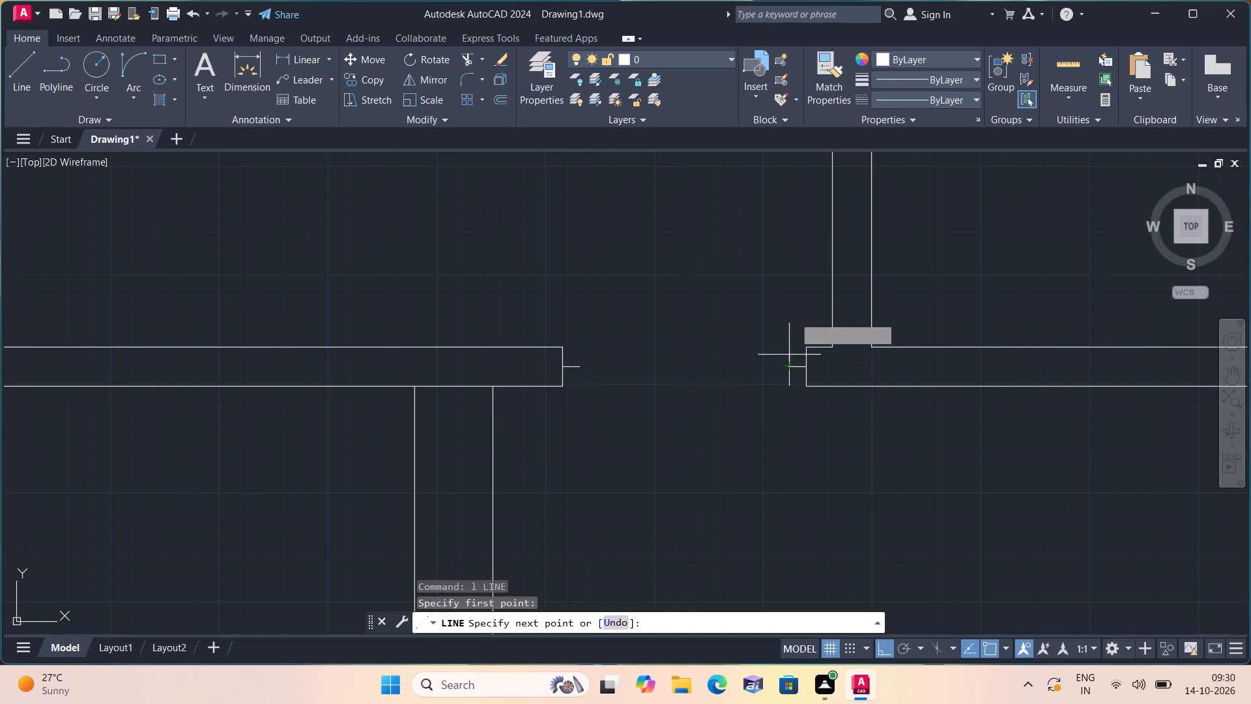
scroll(801, 293, down, 2)
middle_drag(784, 284, 790, 334)
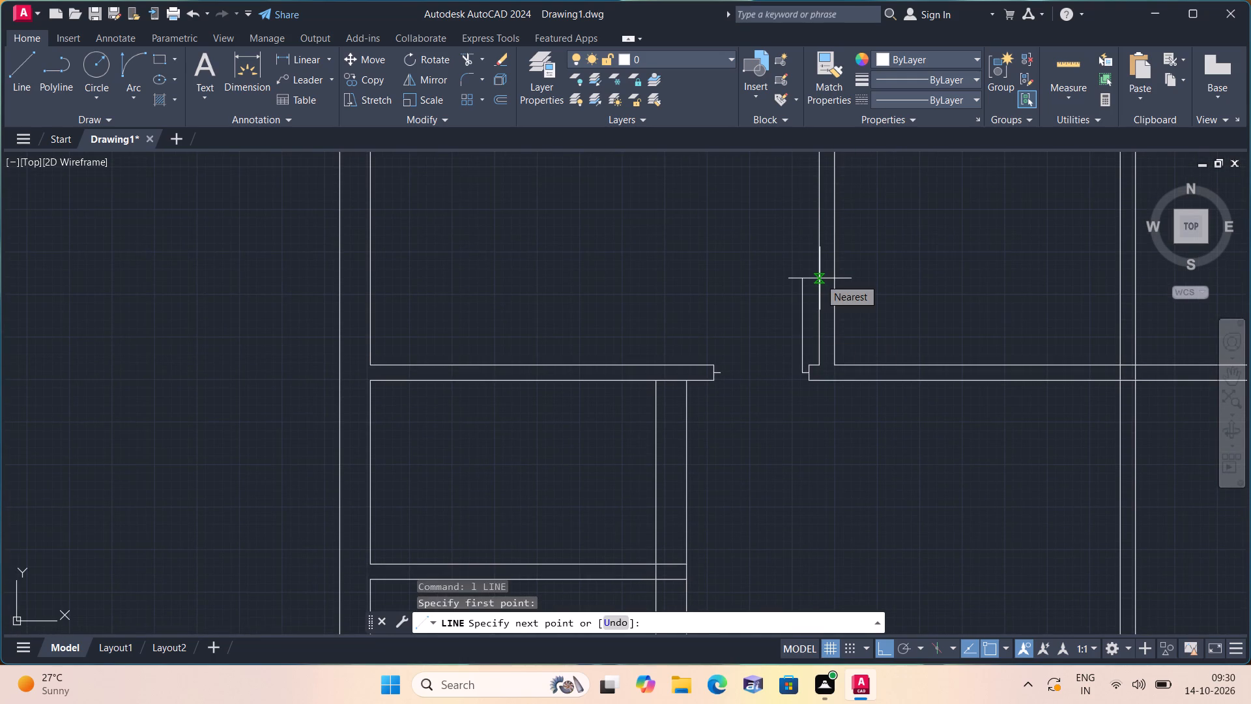
text(2')
key(space)
key(Escape)
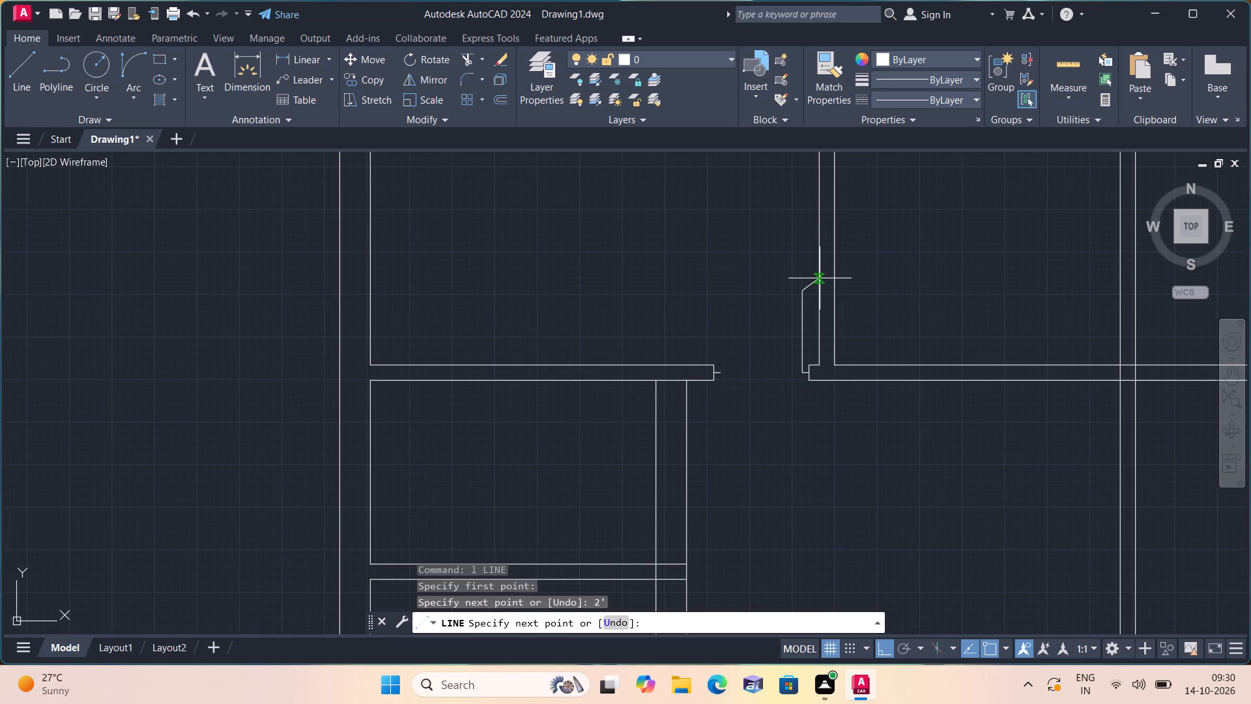
Draw a Start, End, Direction swing arc from the door leaf's top to the left stub's end, with the start tangent pointing horizontally left.
click(123, 96)
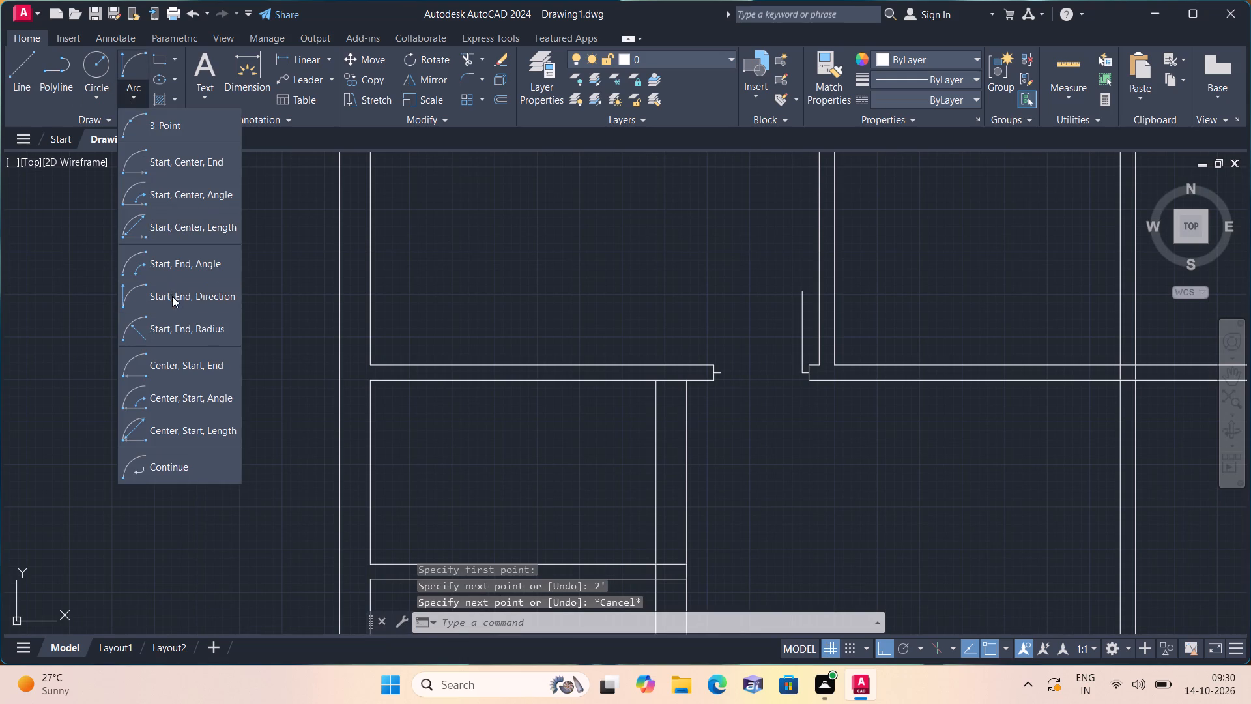
drag(172, 296, 186, 296)
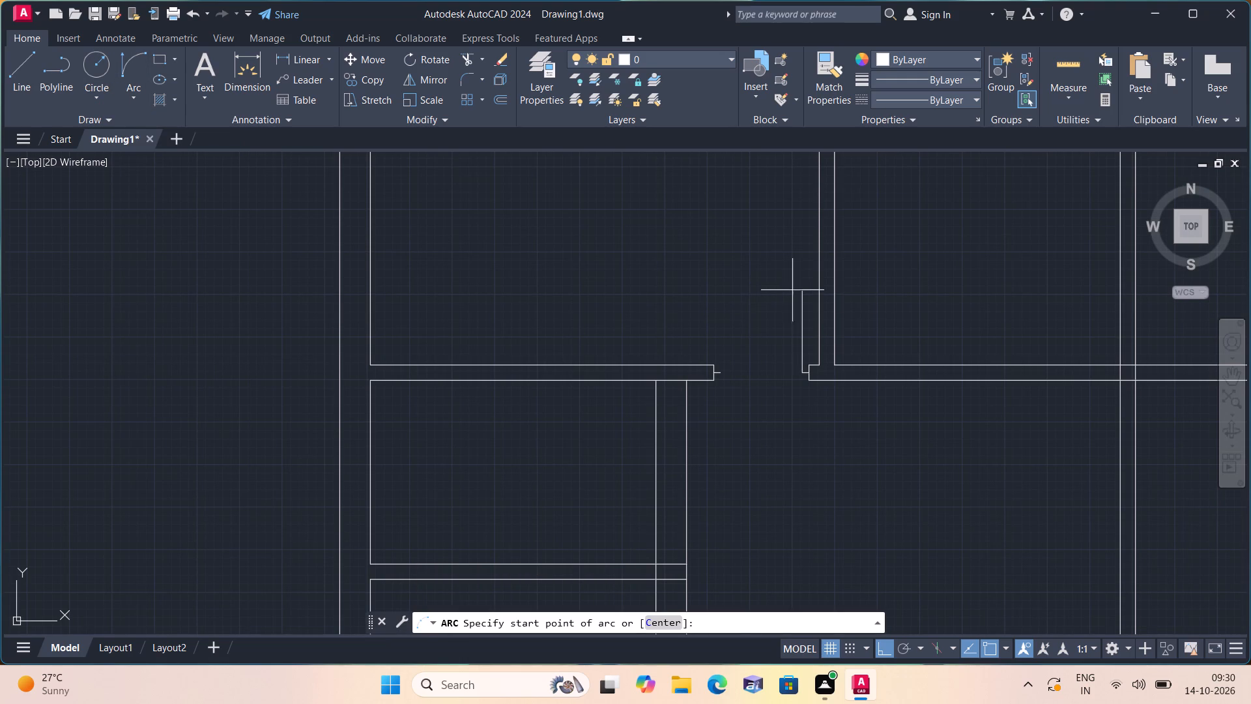
click(802, 288)
scroll(786, 321, up, 1)
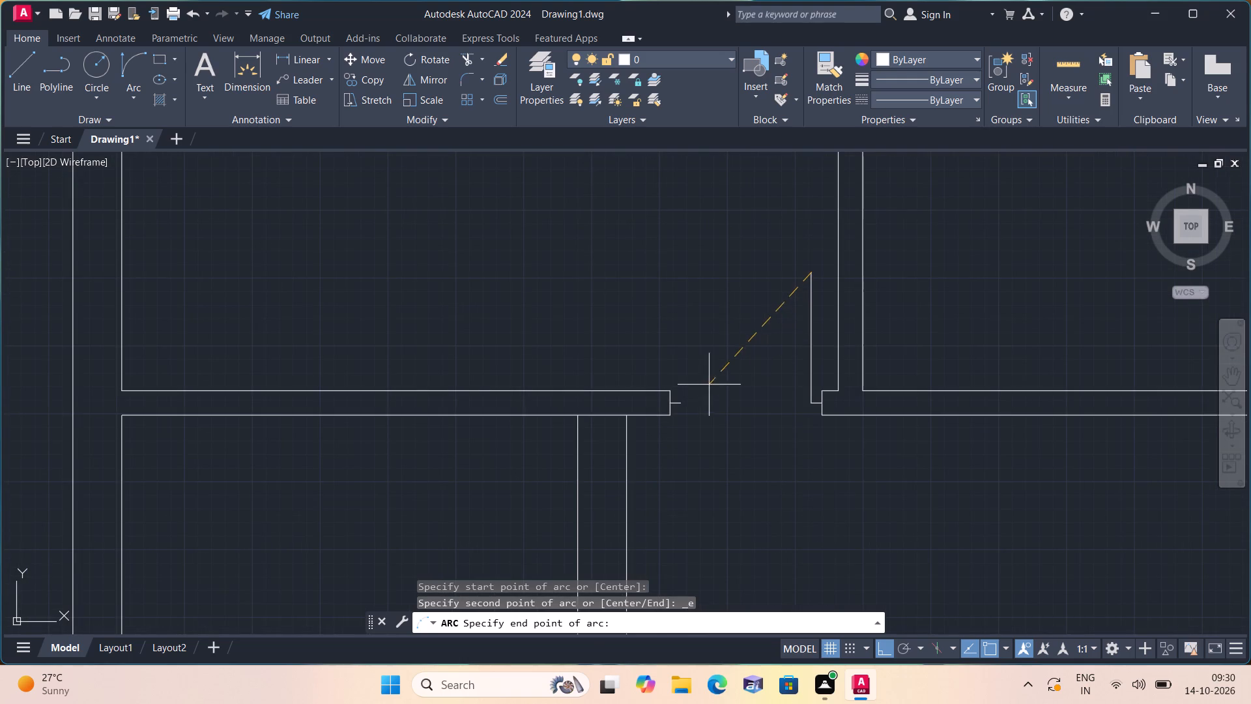
click(683, 401)
click(670, 308)
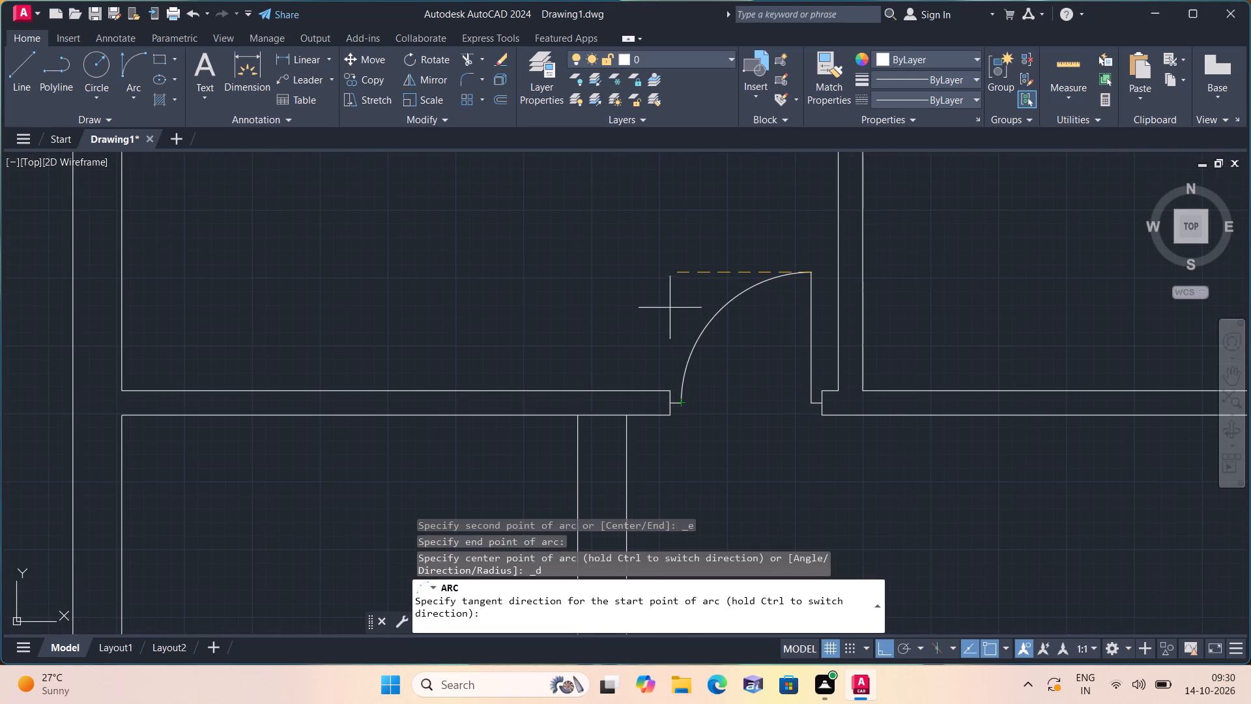
Offset the vertical door leaf line 1" toward the inside of the opening.
text(off)
key(space)
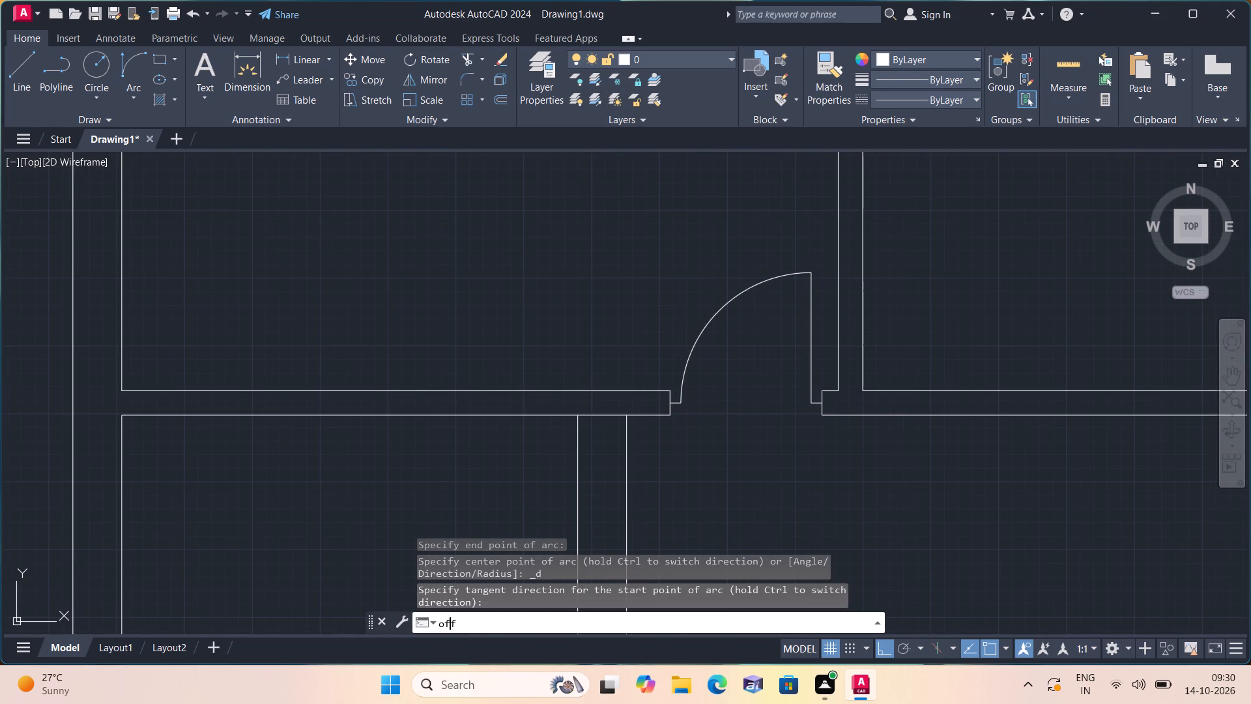
text(1")
key(space)
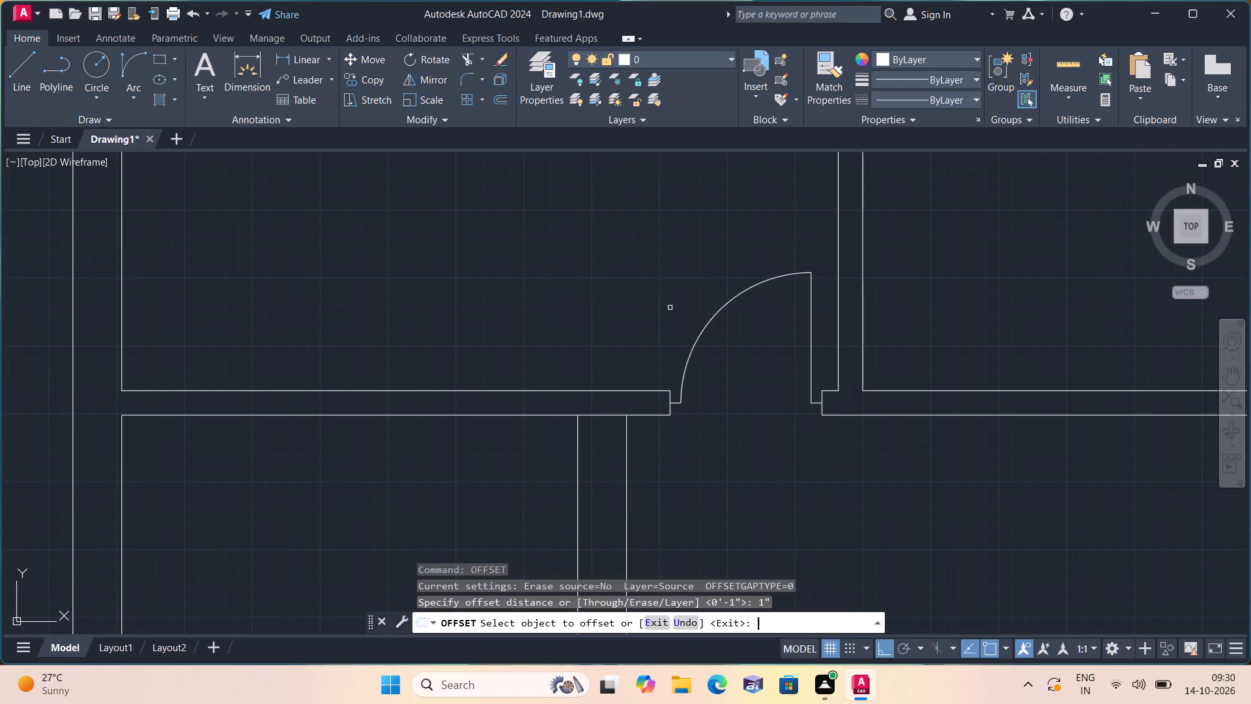
click(810, 363)
click(761, 361)
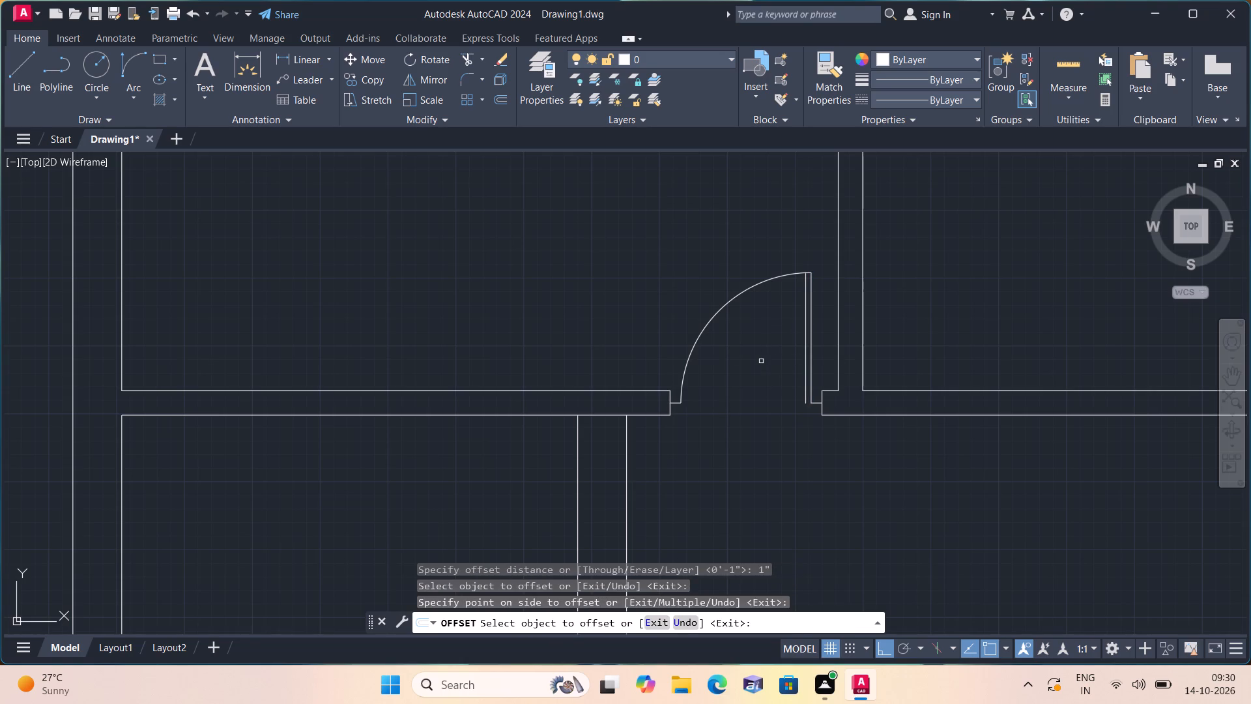
key(space)
Close the bottom of the door leaf with a short line from the offset line's lower end to the right stub.
text(l)
key(space)
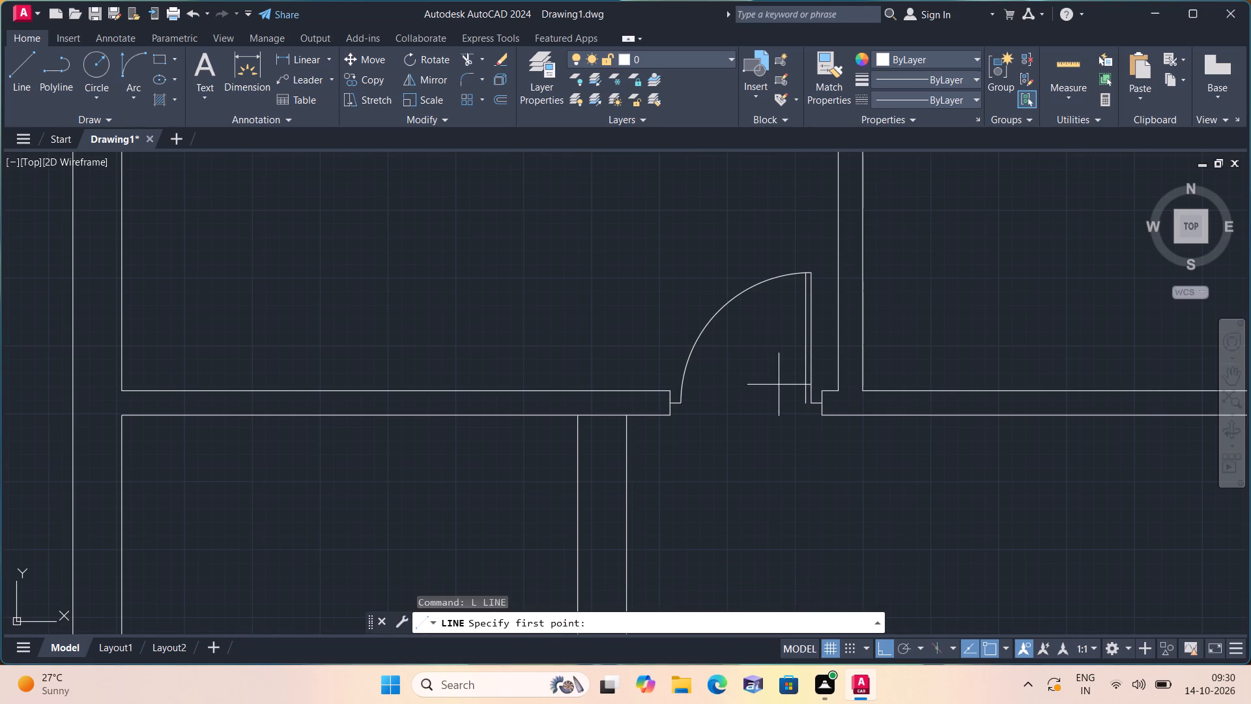
scroll(784, 390, up, 2)
click(834, 423)
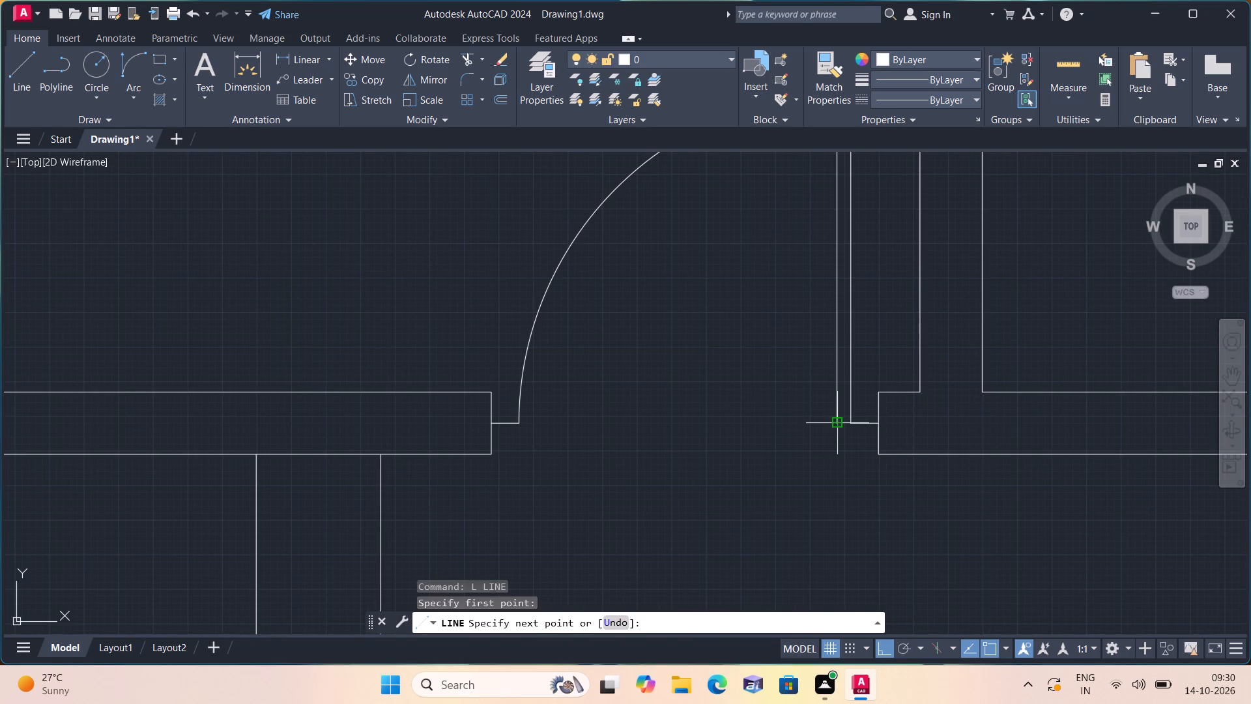
click(854, 425)
key(space)
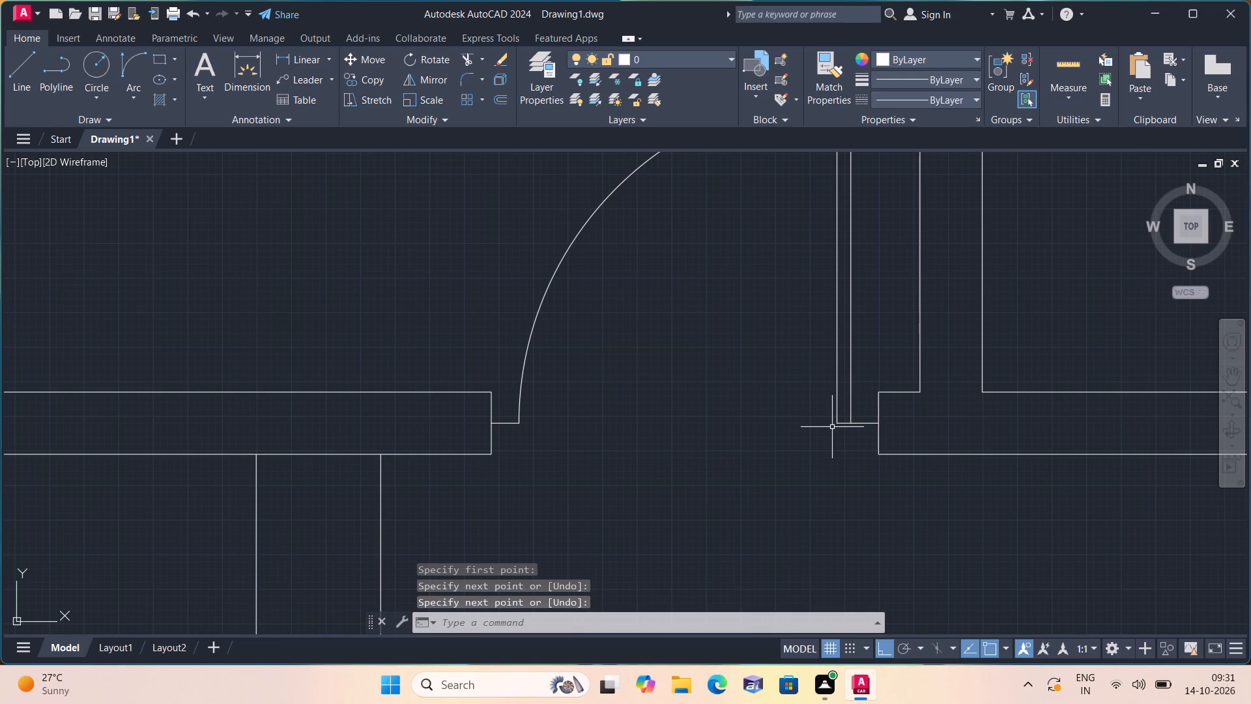
Extend the left face of the vertical wall beside the door with a line up across the horizontal partition to its upper edge.
scroll(812, 458, down, 2)
scroll(869, 465, down, 2)
middle_drag(850, 453, 809, 437)
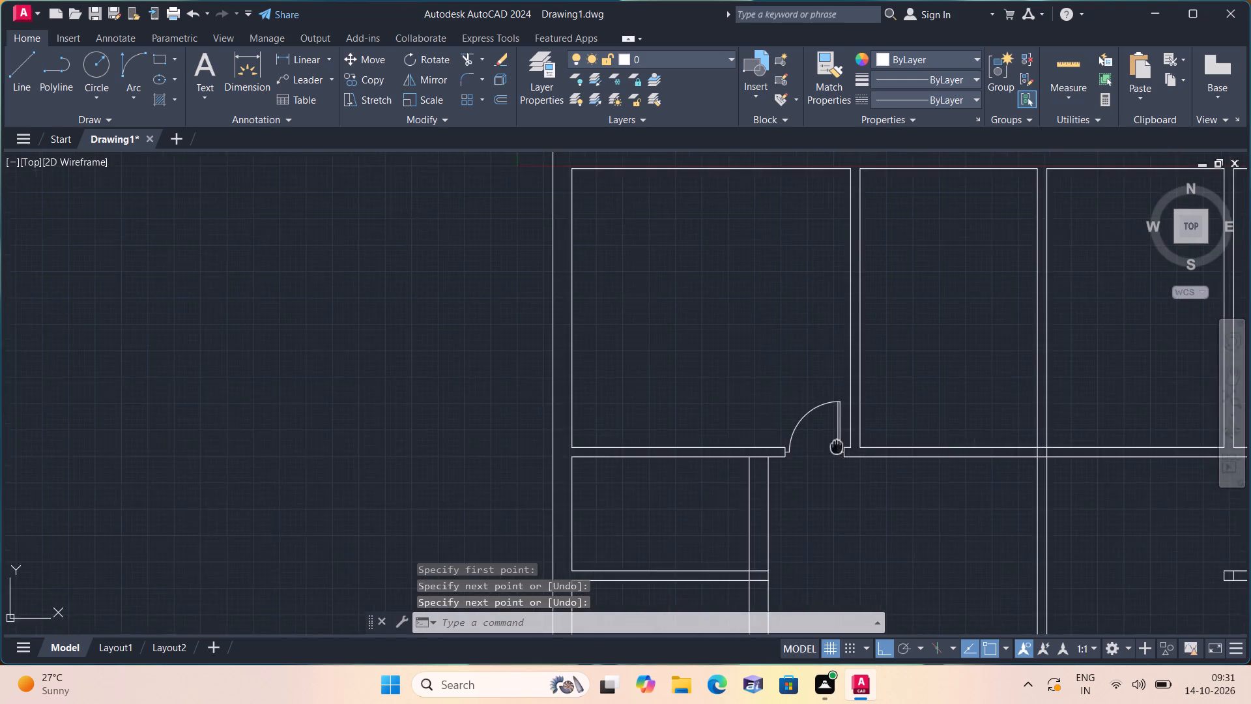
middle_drag(809, 437, 698, 443)
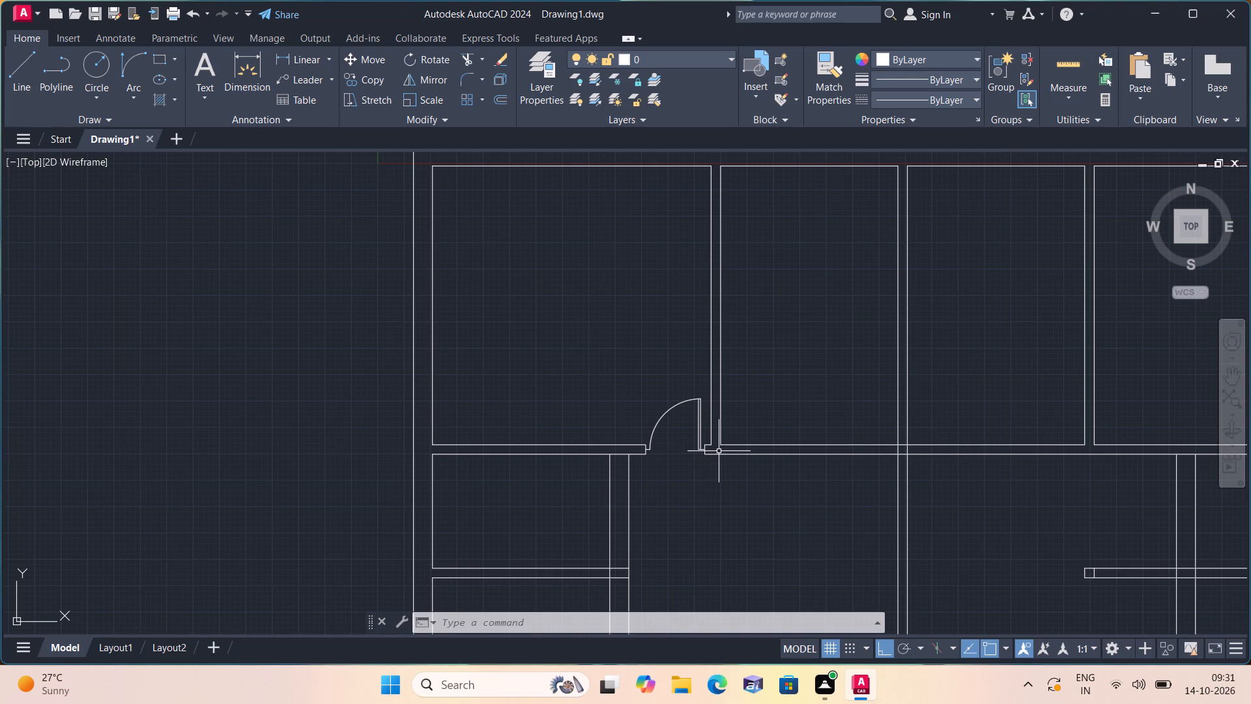
scroll(719, 451, down, 1)
scroll(719, 451, up, 1)
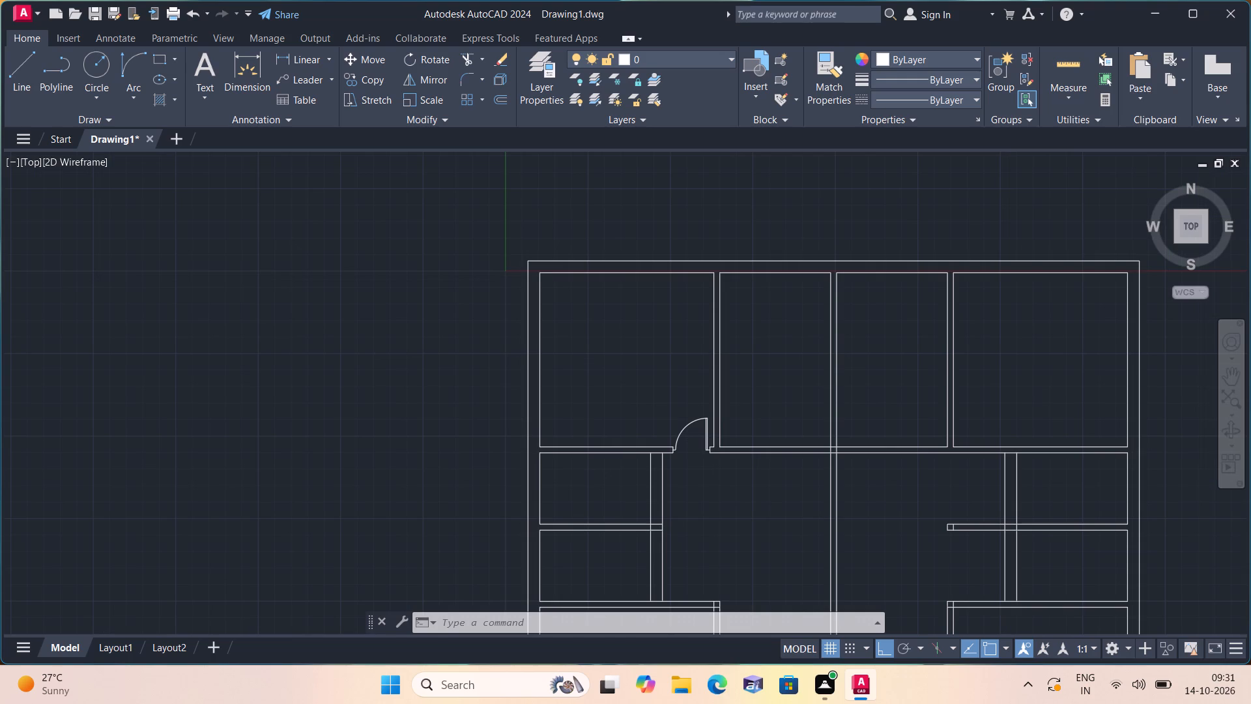
scroll(824, 430, down, 1)
scroll(591, 450, up, 1)
middle_drag(591, 450, 665, 564)
text(l)
key(space)
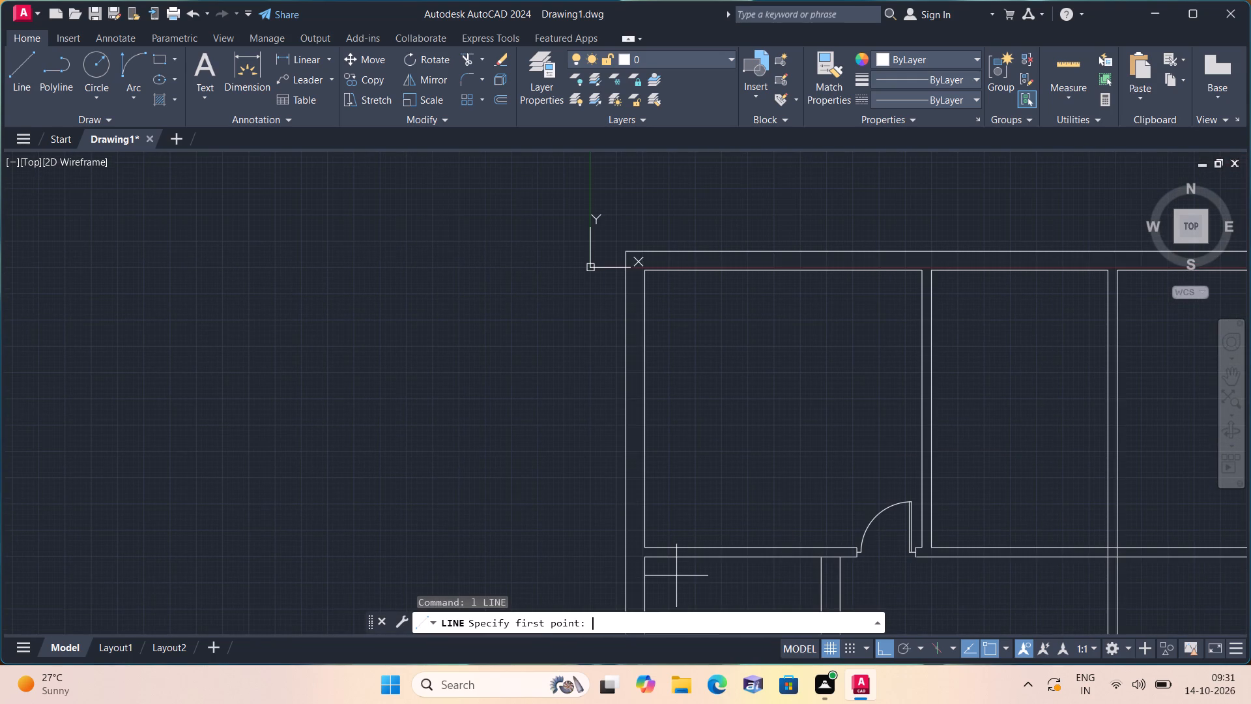
scroll(784, 544, up, 1)
middle_drag(777, 539, 736, 389)
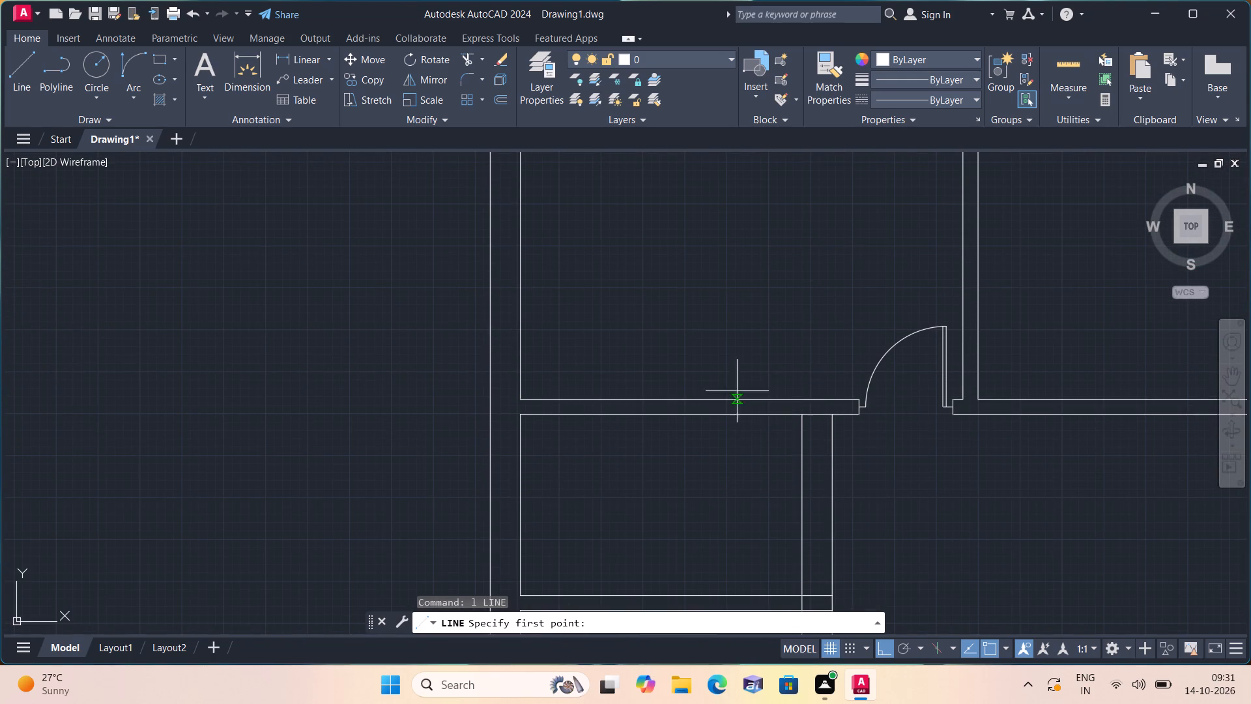
scroll(810, 422, up, 1)
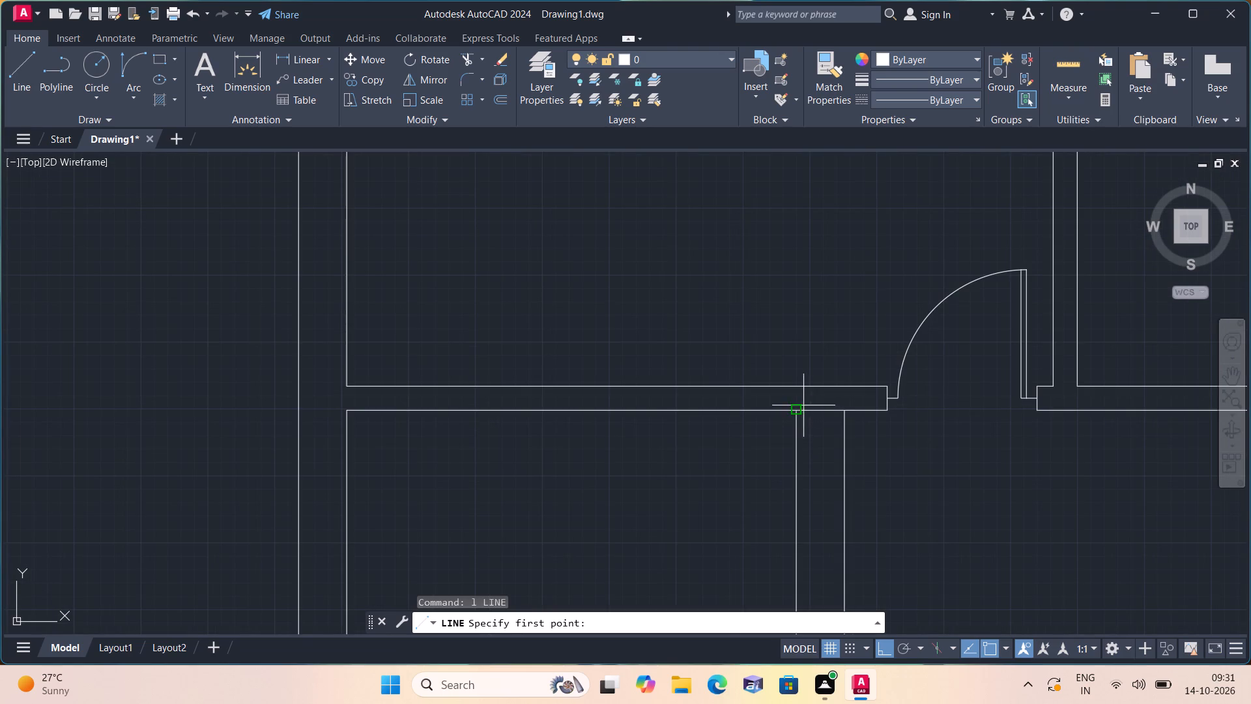
click(798, 409)
scroll(796, 383, down, 1)
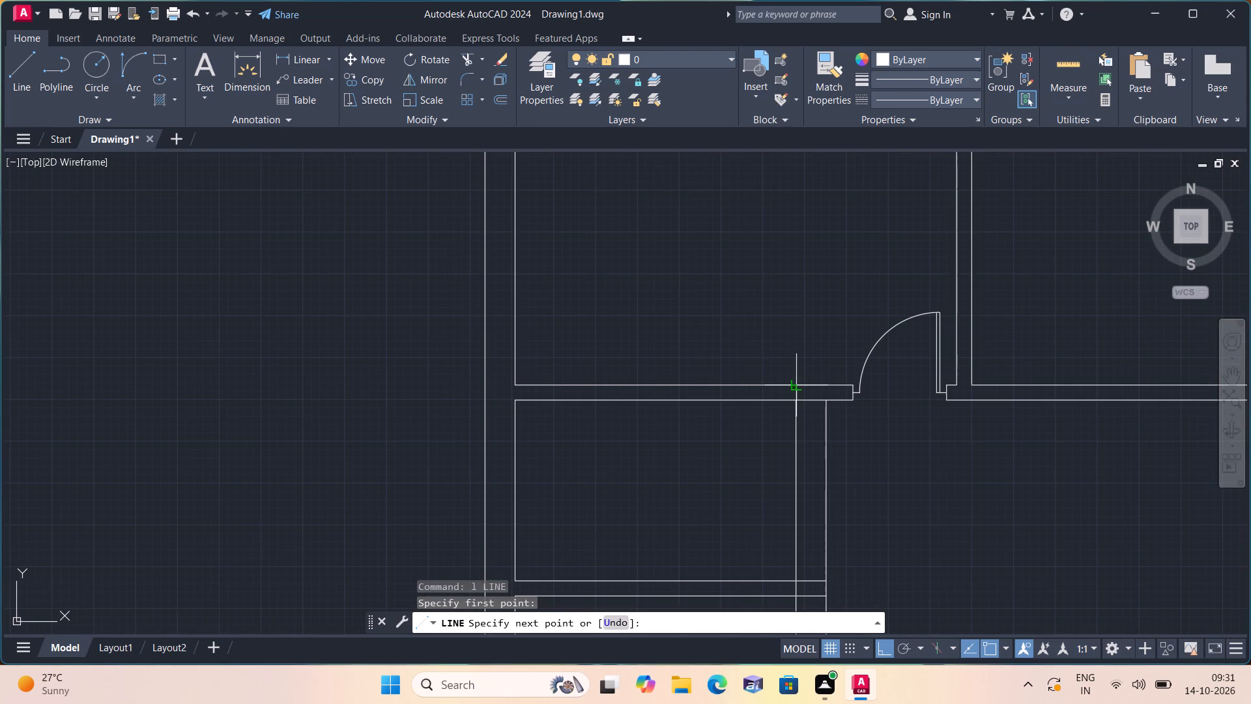
click(796, 383)
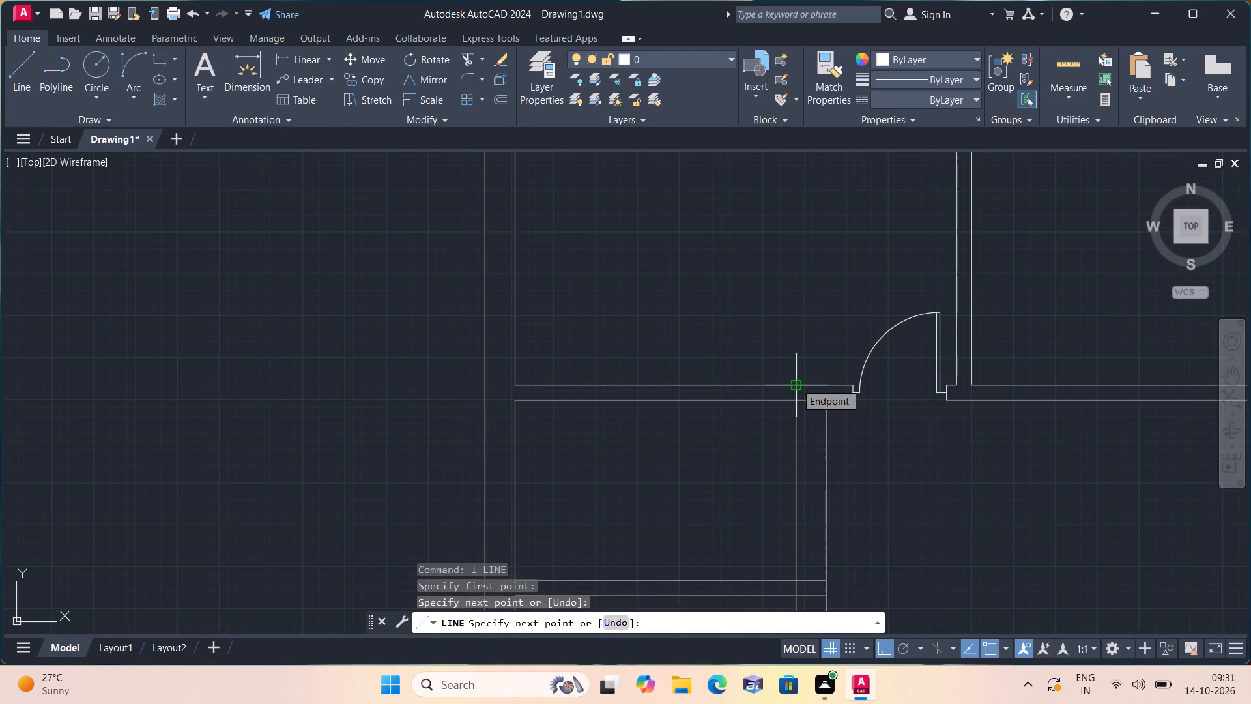
key(space)
Check the thickness of the left outer wall with a temporary linear dimension just below the horizontal partition.
scroll(796, 383, up, 1)
scroll(796, 383, down, 1)
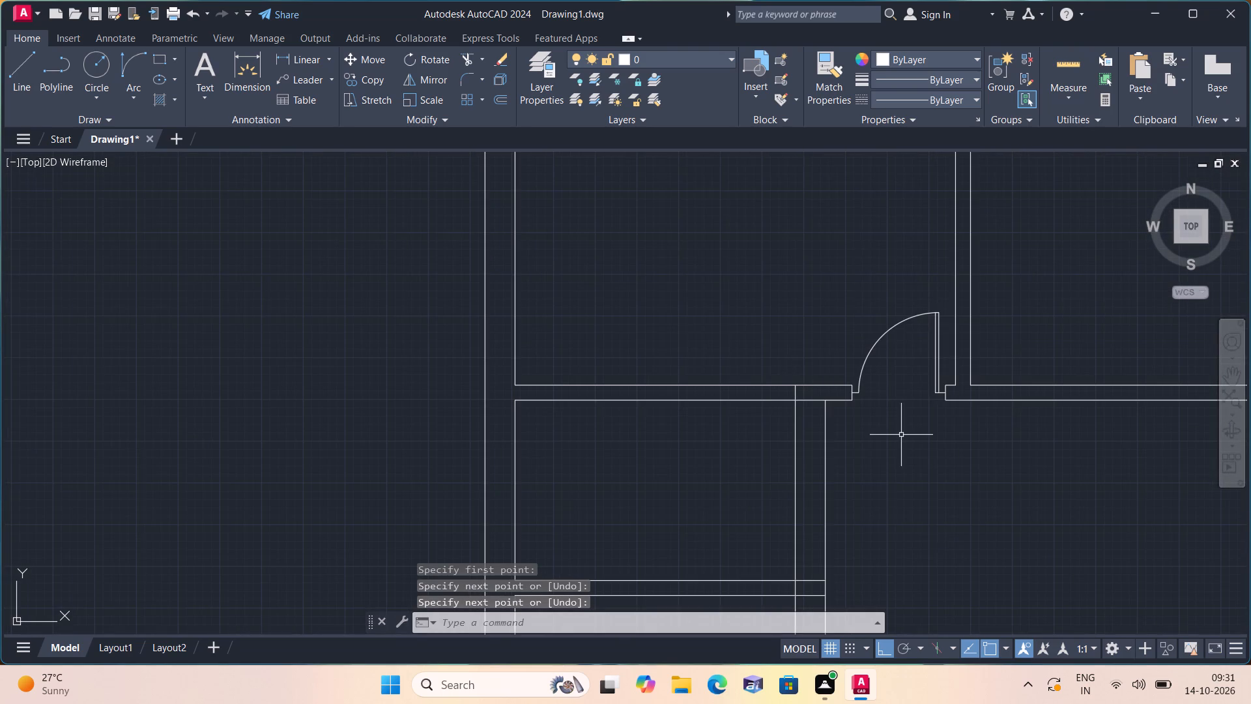
middle_drag(880, 437, 737, 374)
scroll(818, 428, down, 1)
scroll(644, 416, up, 2)
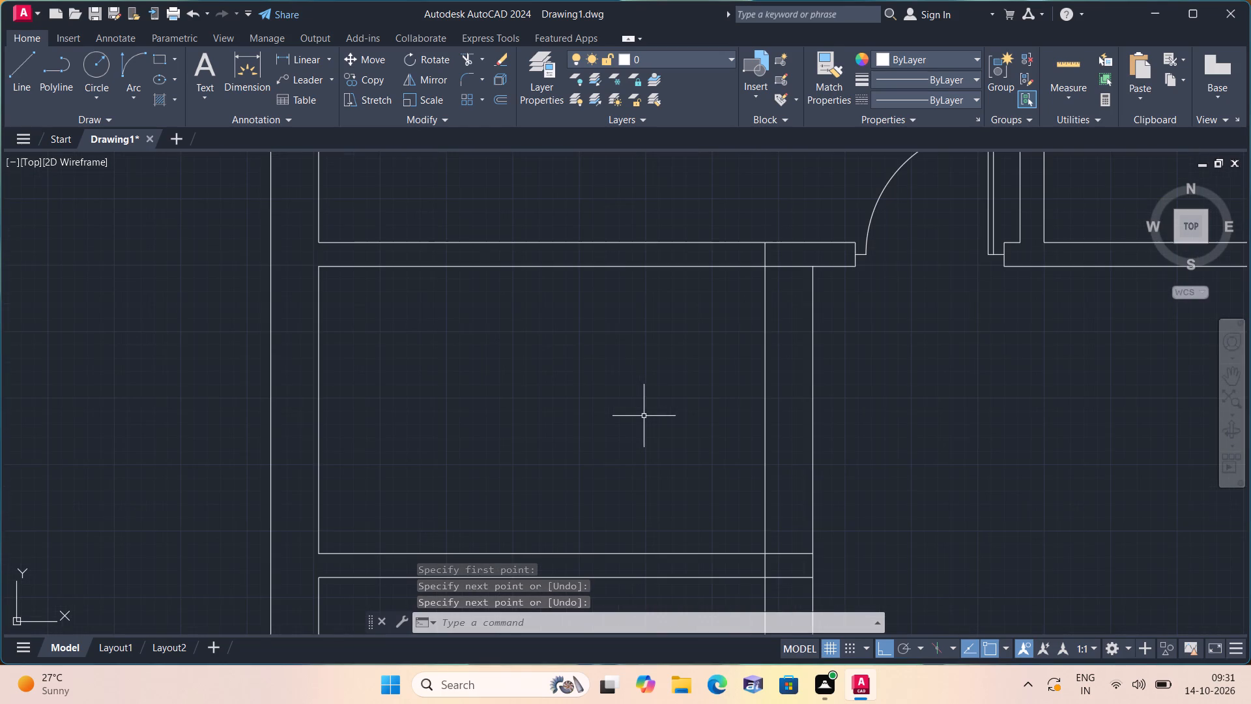
click(310, 57)
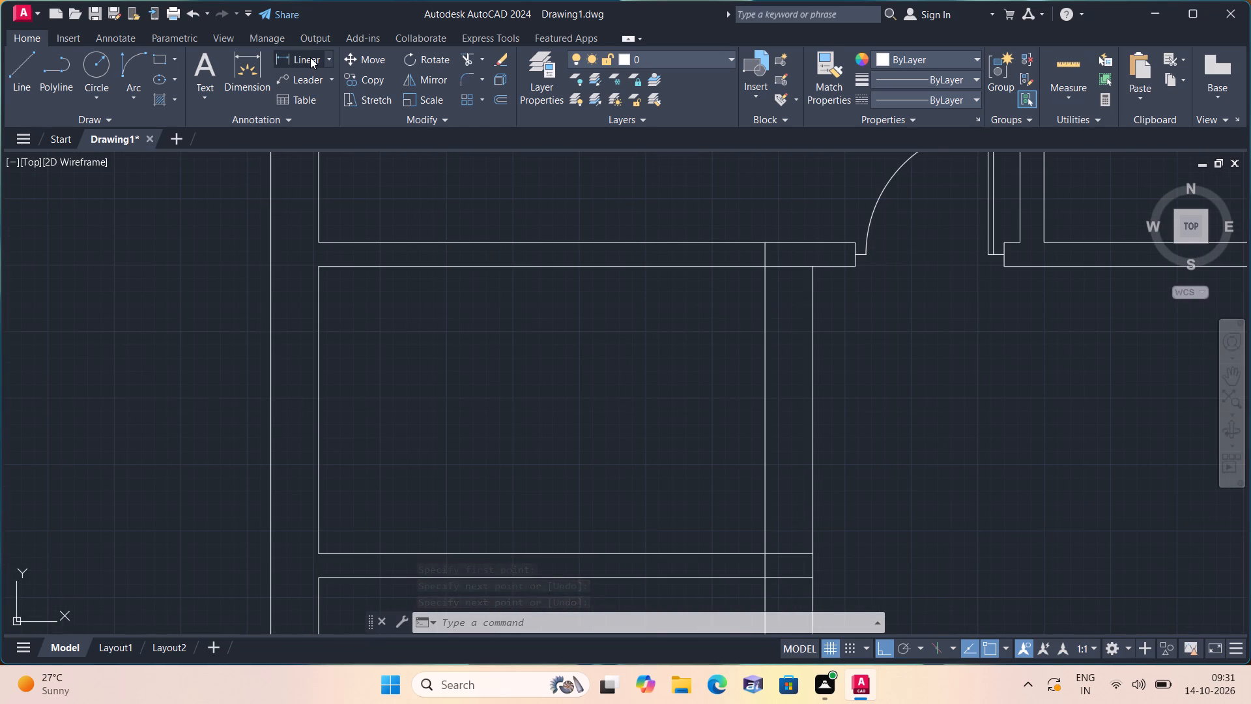
click(316, 266)
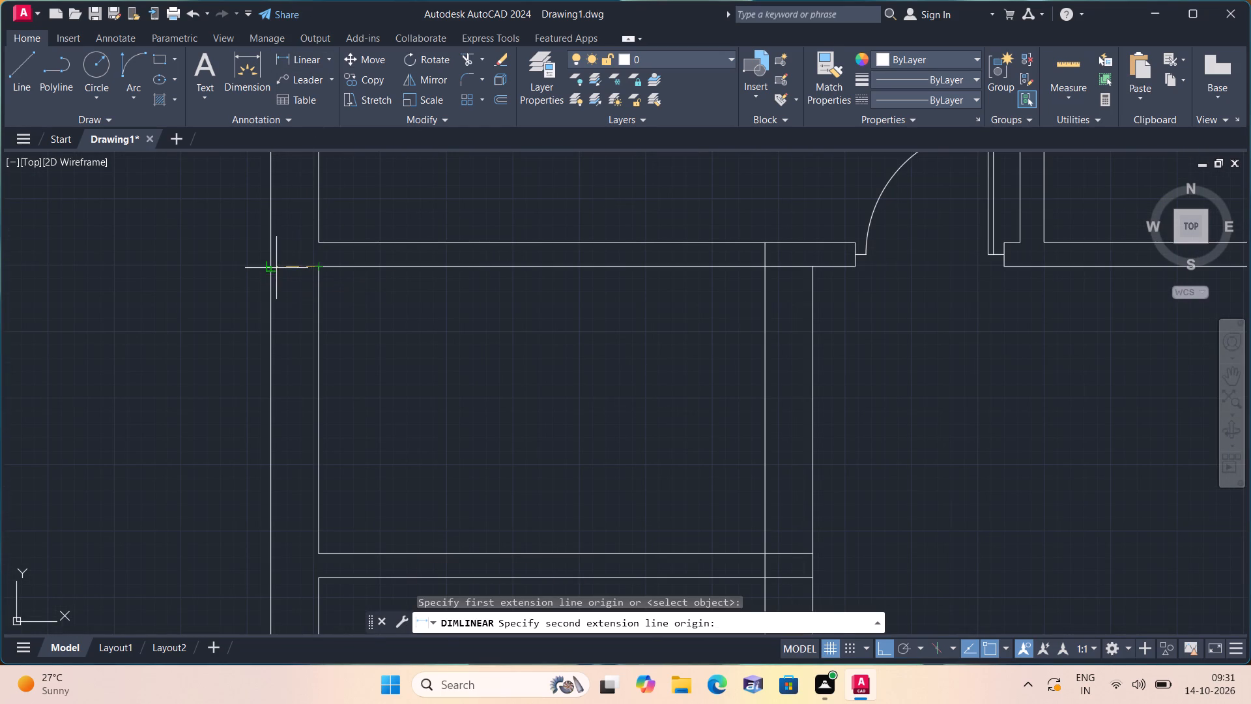
click(276, 267)
scroll(300, 271, up, 4)
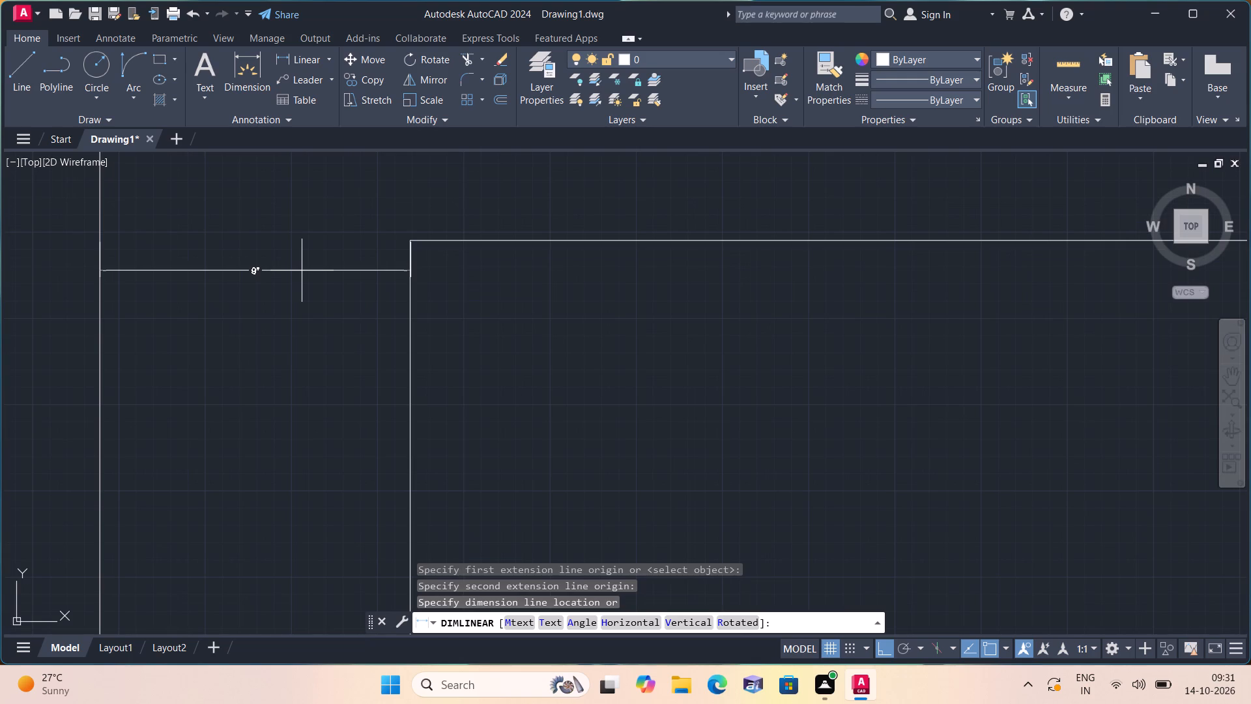
scroll(302, 271, down, 3)
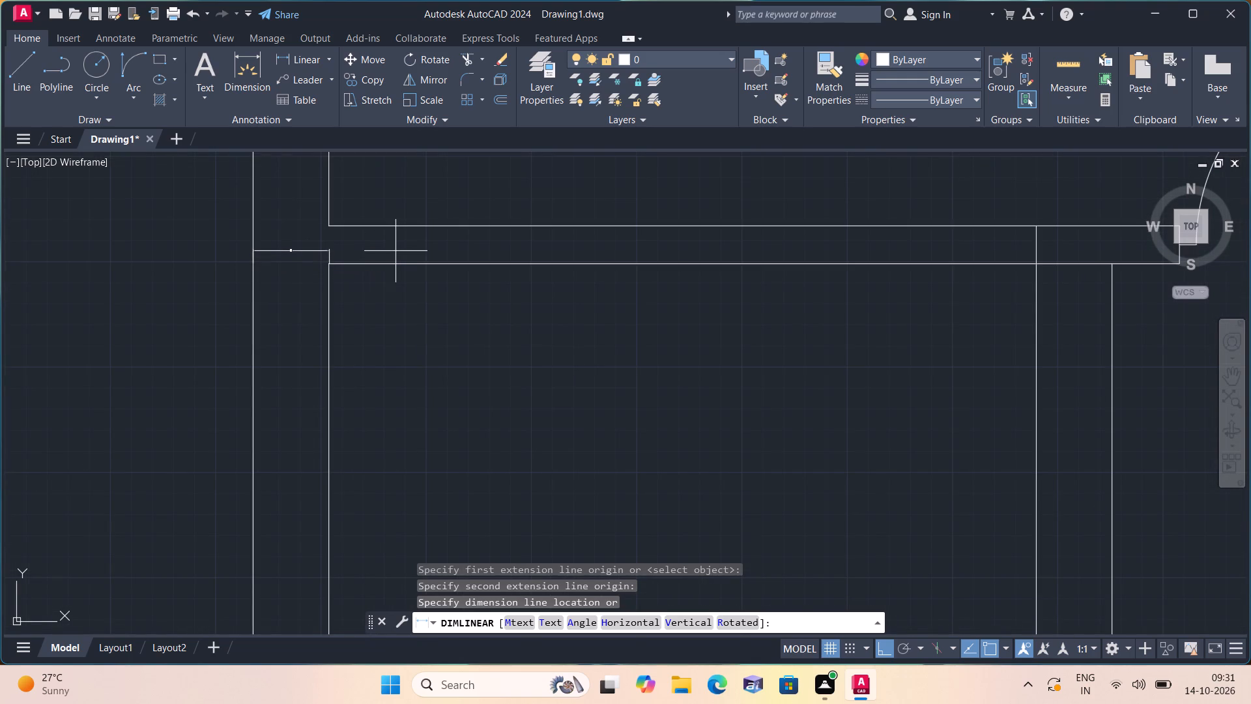
key(Escape)
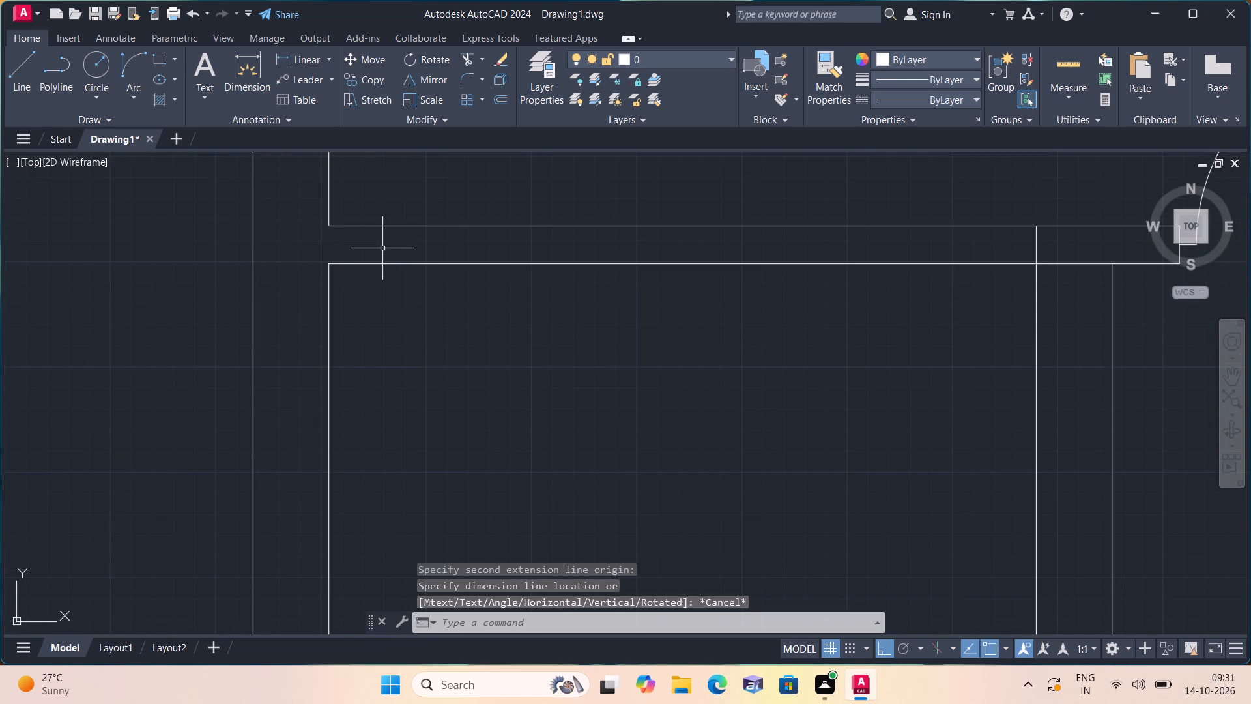
Check the thickness of the vertical wall below the partition with a temporary linear dimension between its two faces.
click(317, 58)
scroll(386, 310, down, 2)
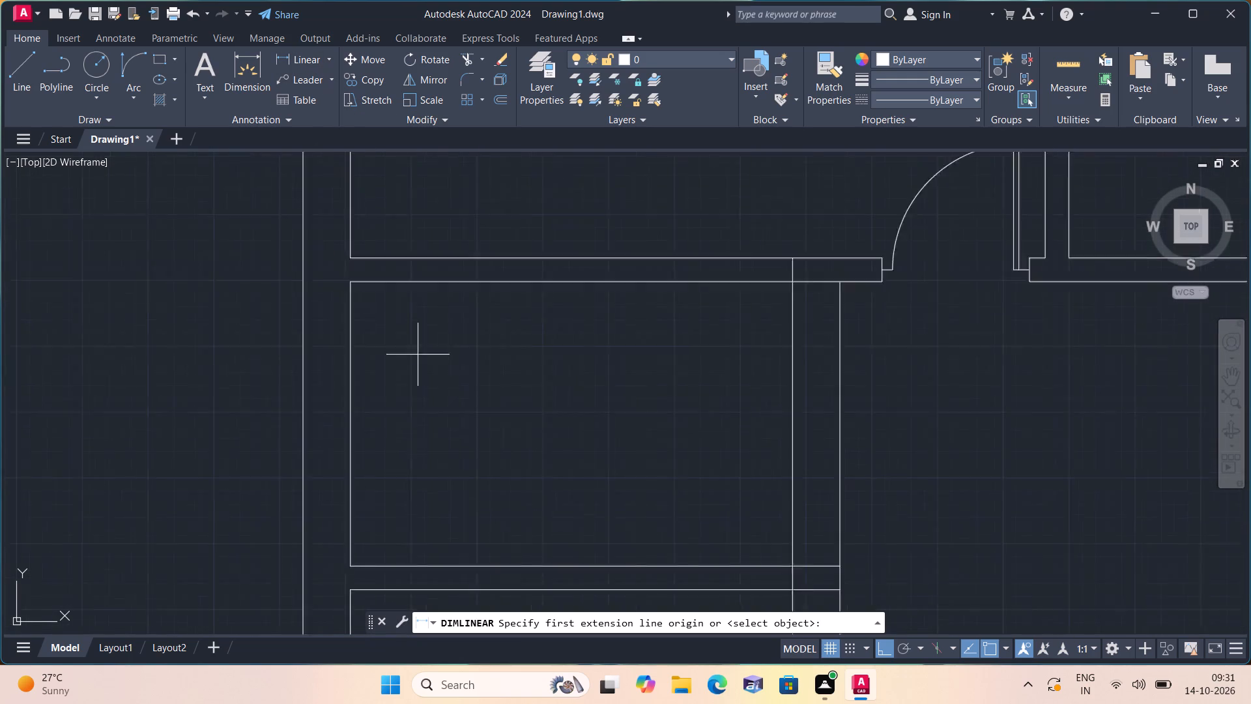
scroll(700, 438, up, 1)
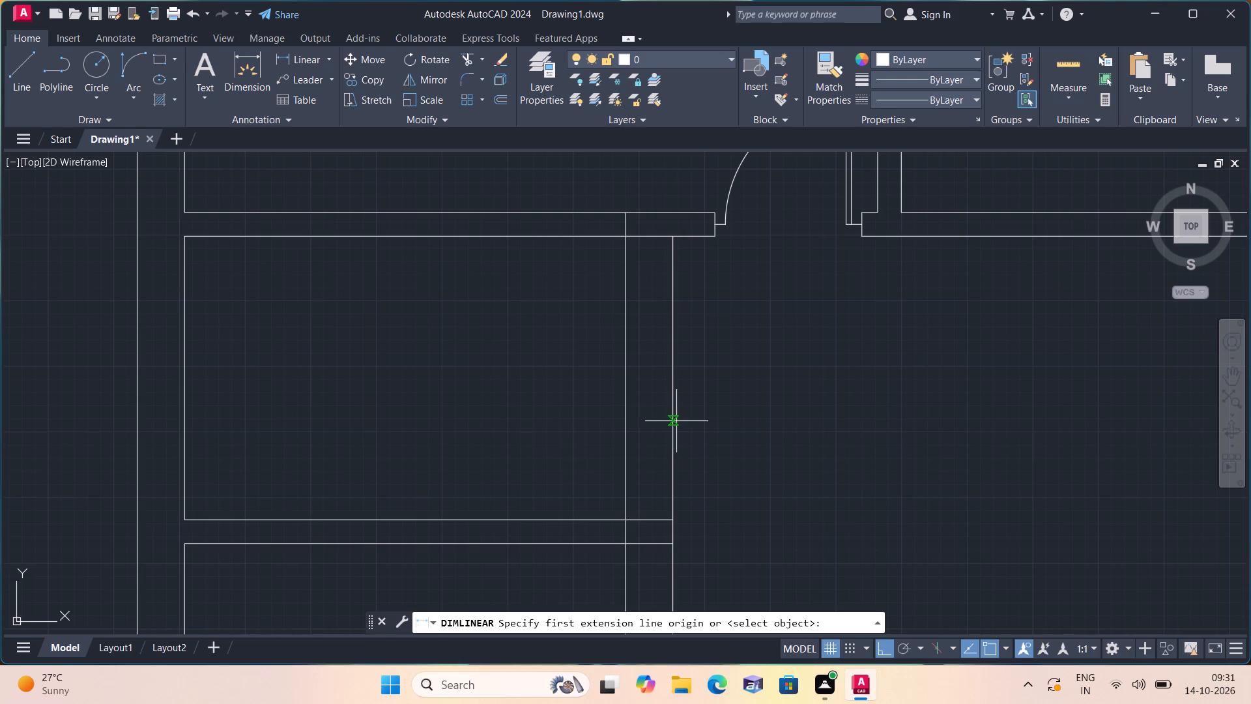
click(674, 419)
click(624, 419)
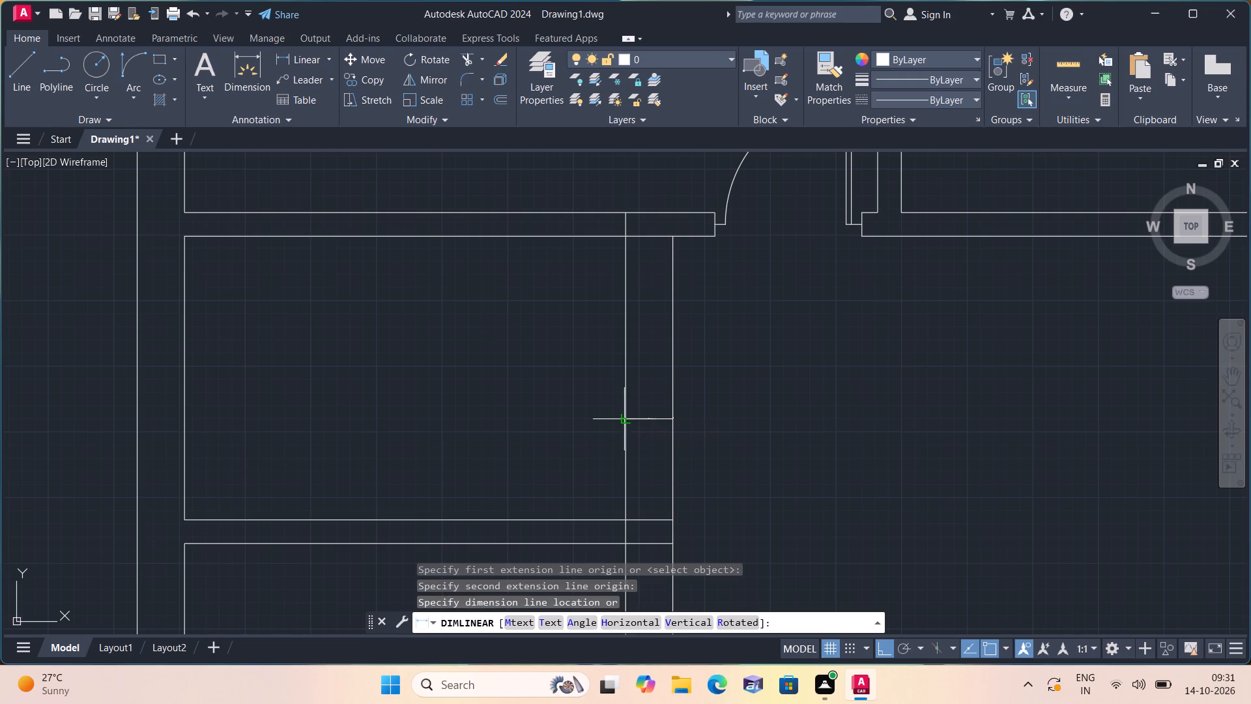
scroll(663, 421, up, 5)
scroll(663, 420, down, 5)
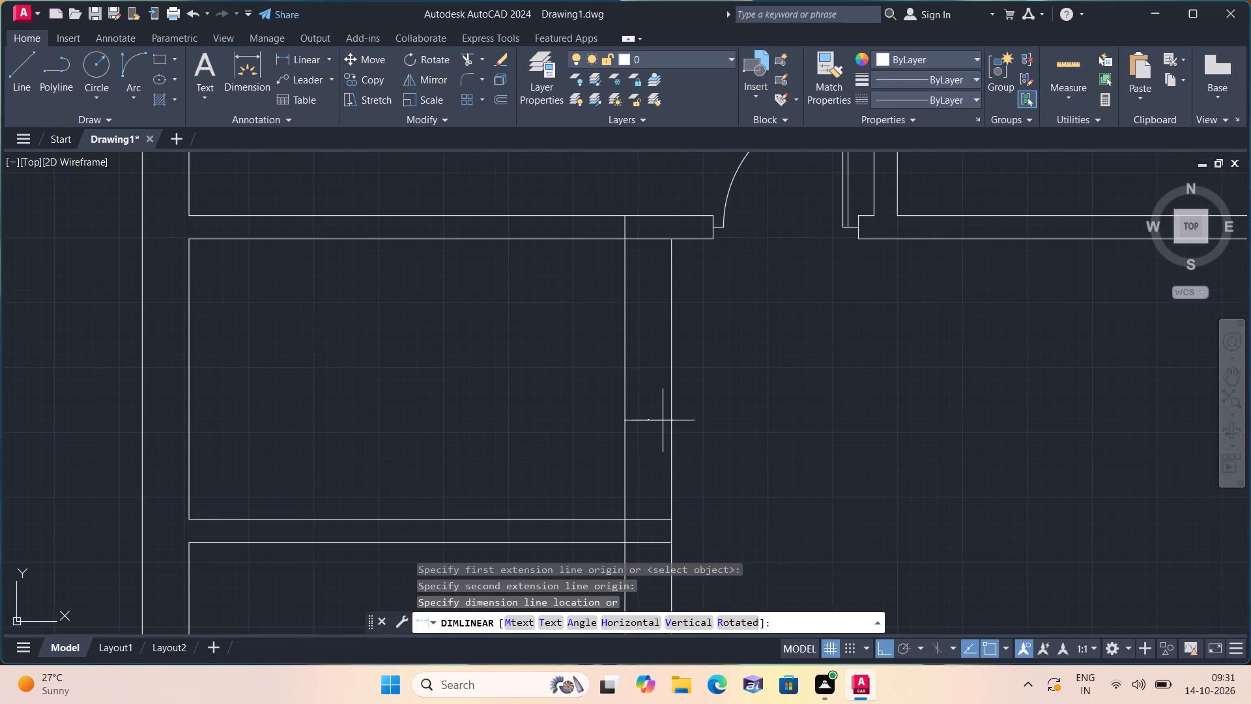
key(Escape)
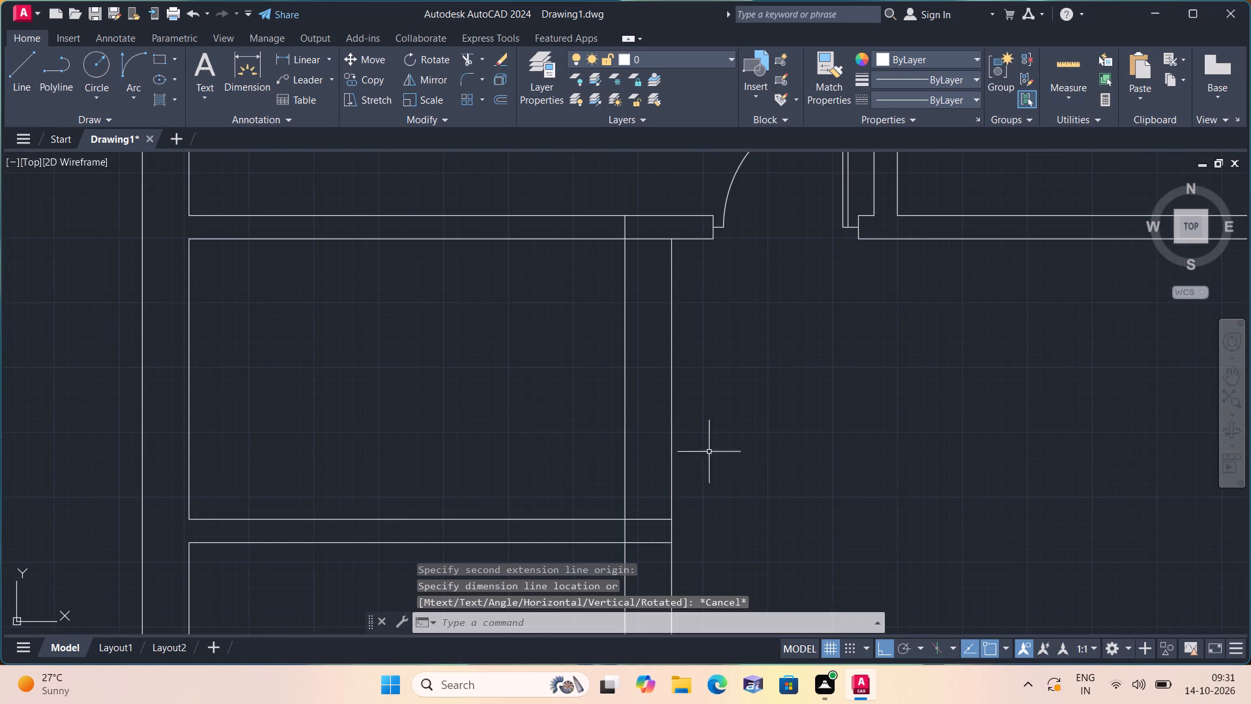
Draw consecutive 2", 2' and 2" line segments leftward along the partition's centre, starting from the midpoint of the line crossing it.
scroll(671, 419, down, 3)
scroll(629, 363, up, 3)
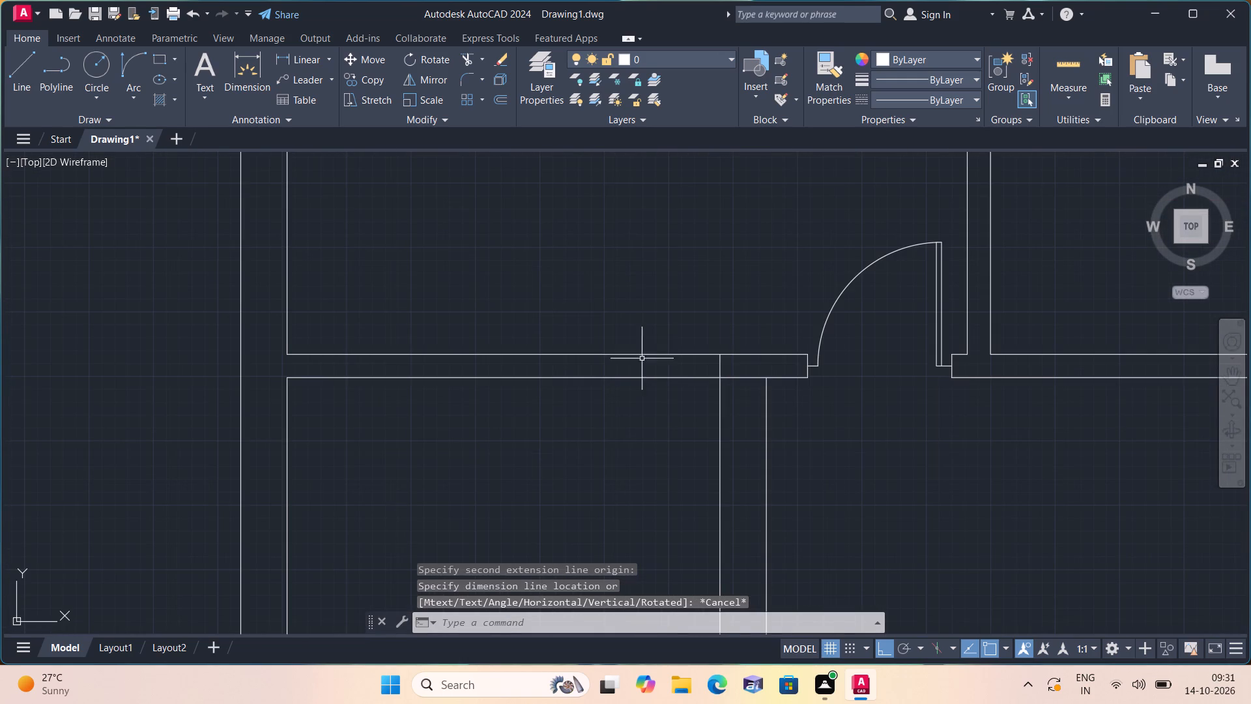
text(l)
key(space)
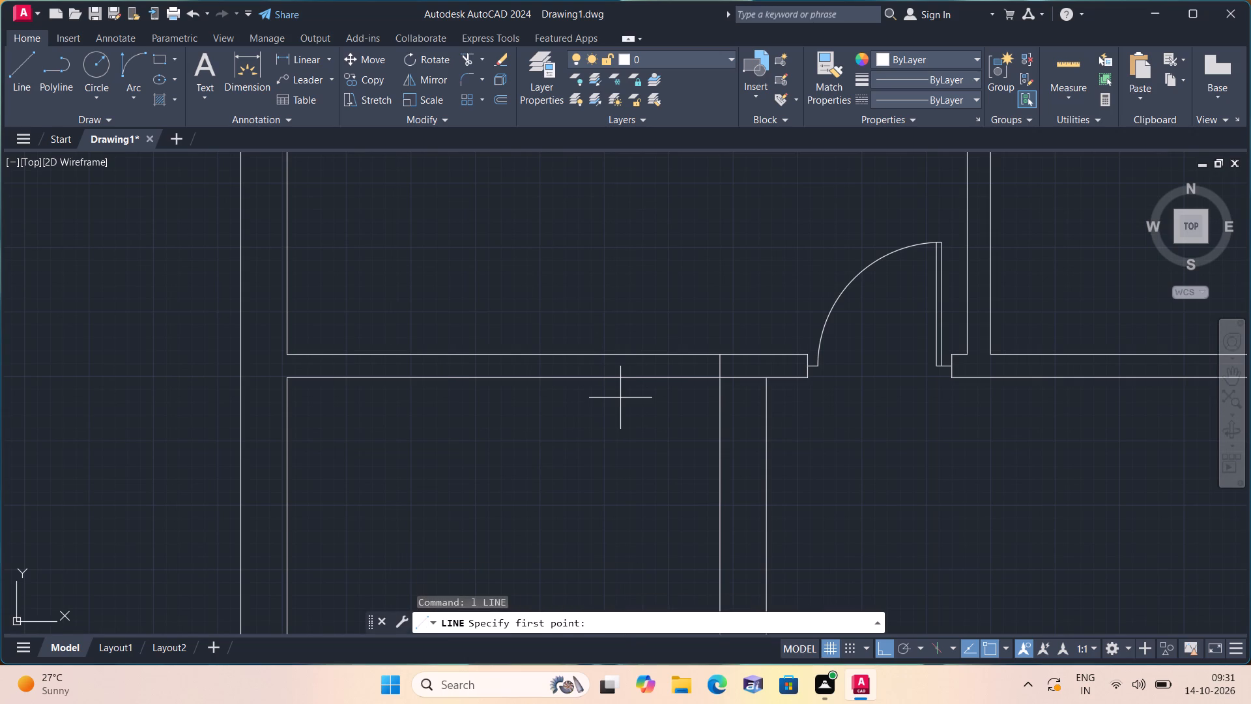
scroll(699, 342, up, 1)
scroll(742, 374, up, 1)
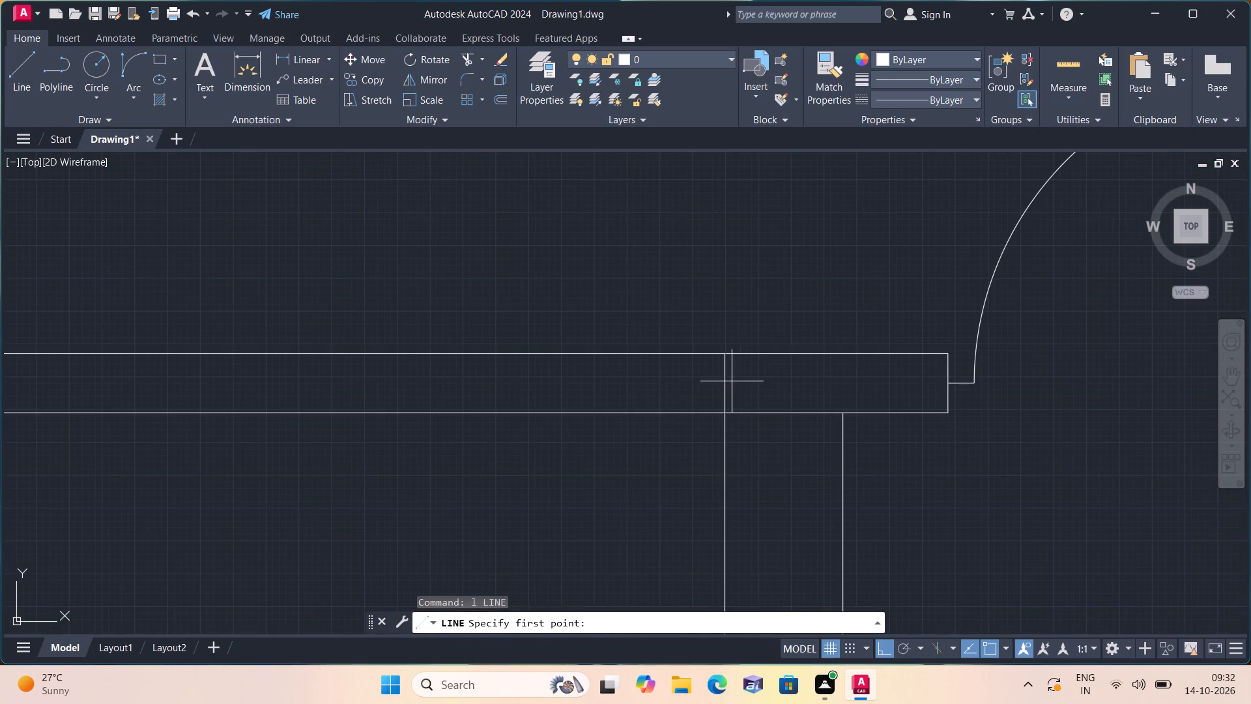
click(721, 384)
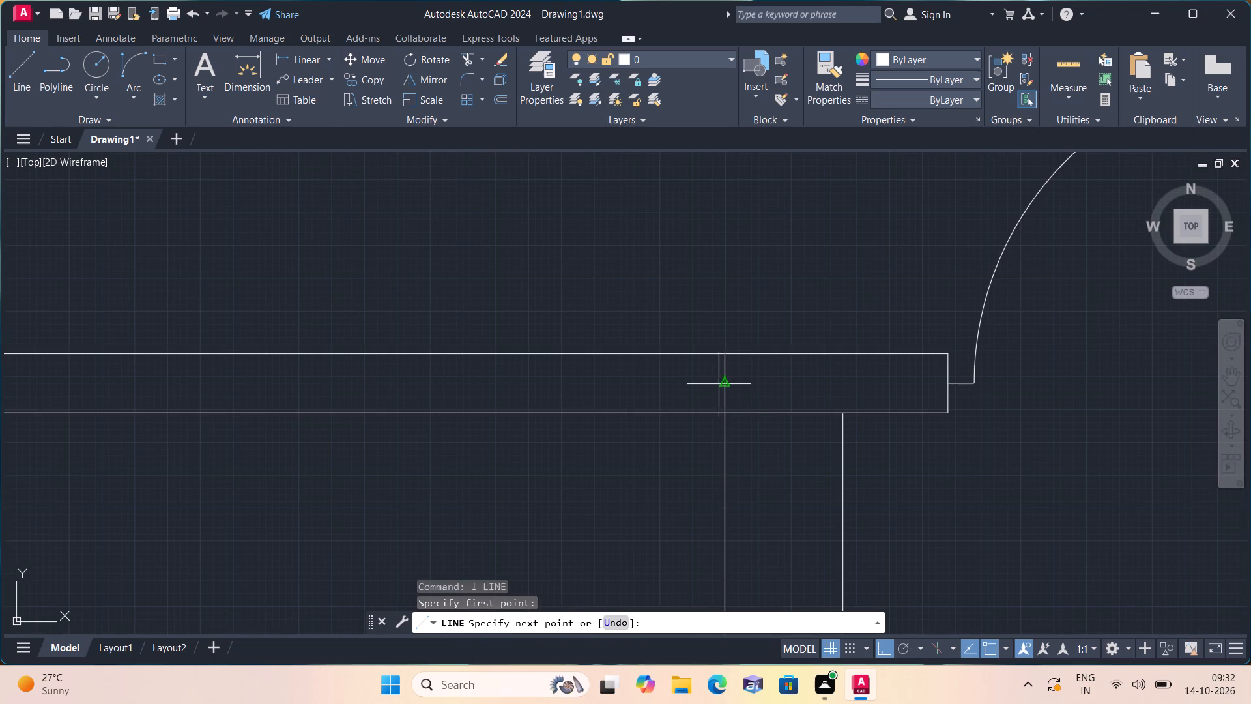
text(2")
key(space)
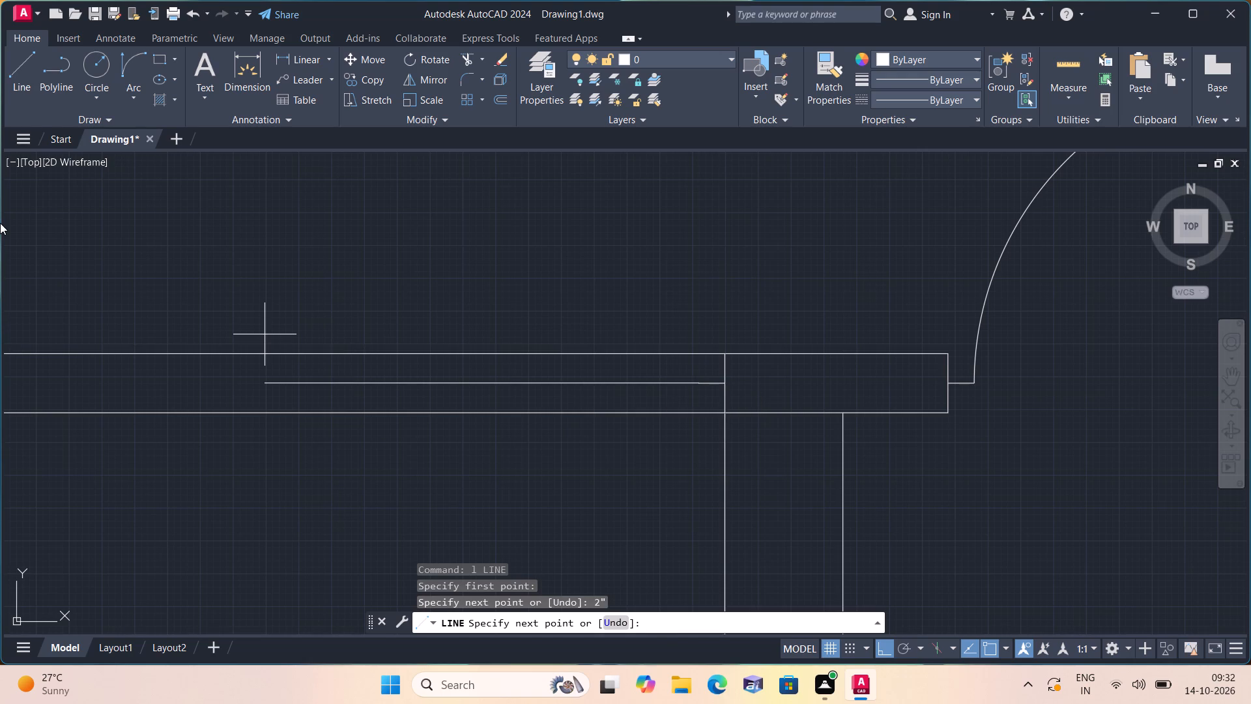
text(2')
key(space)
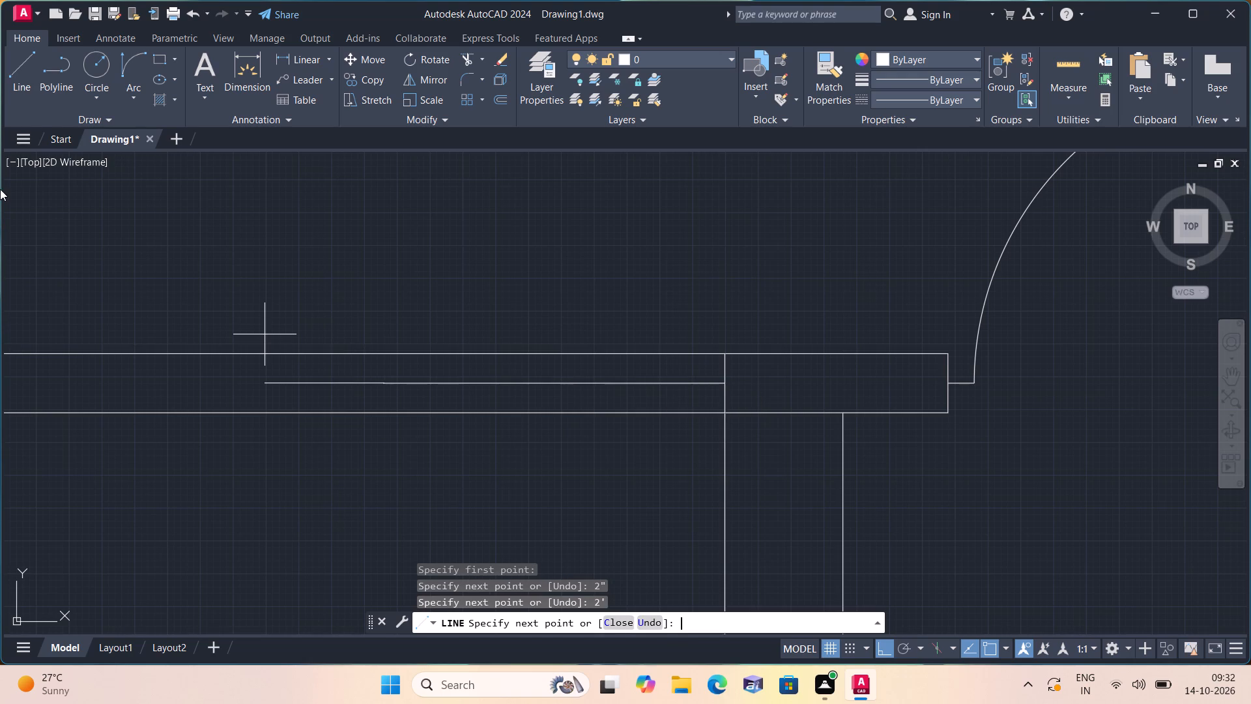
scroll(98, 344, down, 2)
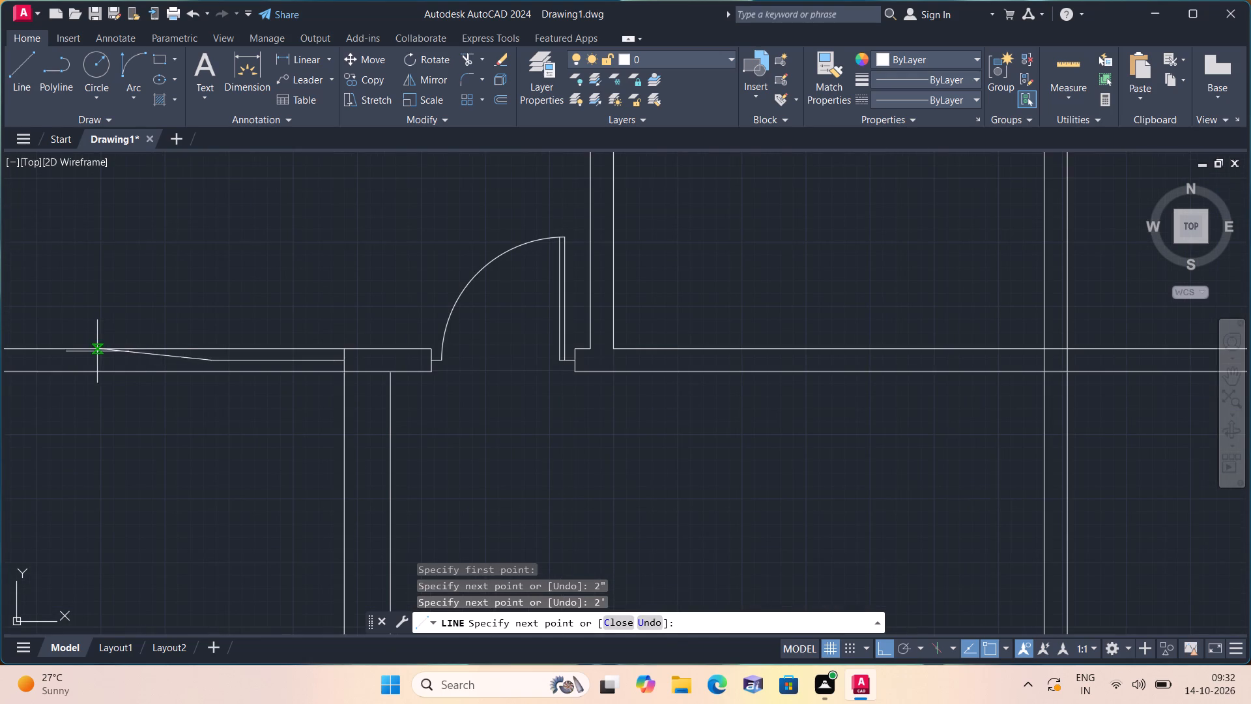
middle_drag(93, 349, 461, 490)
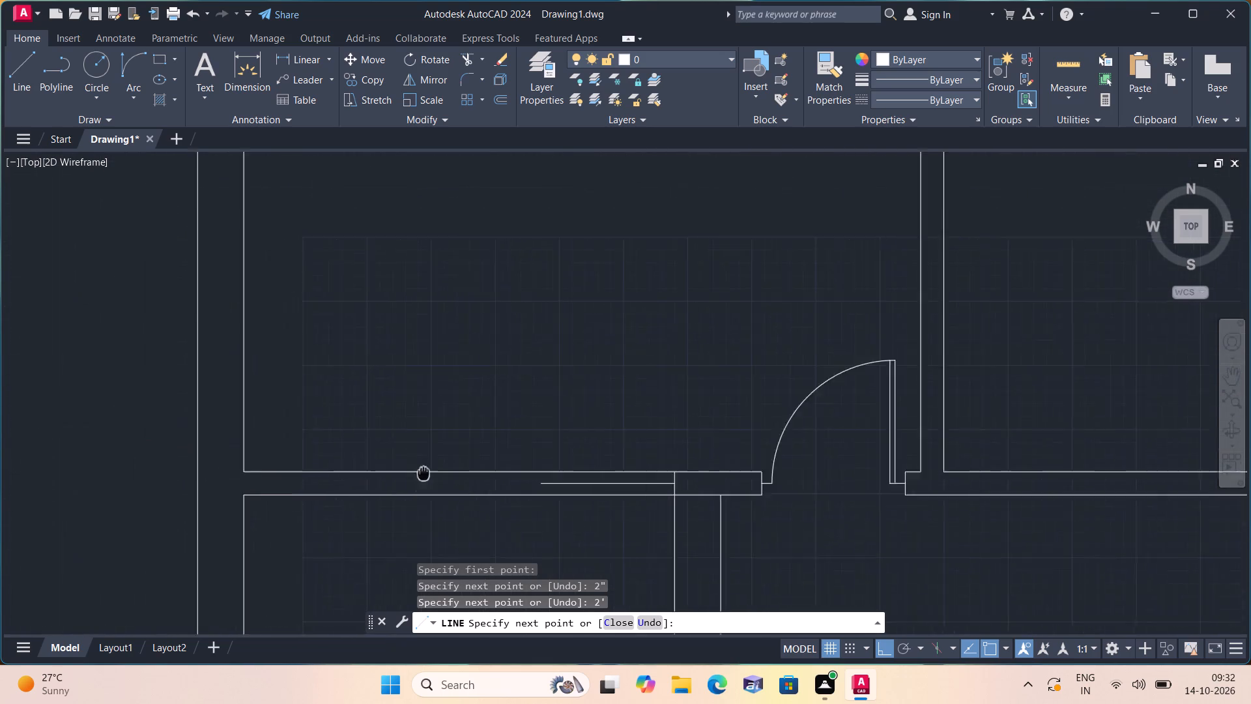
middle_drag(461, 490, 475, 494)
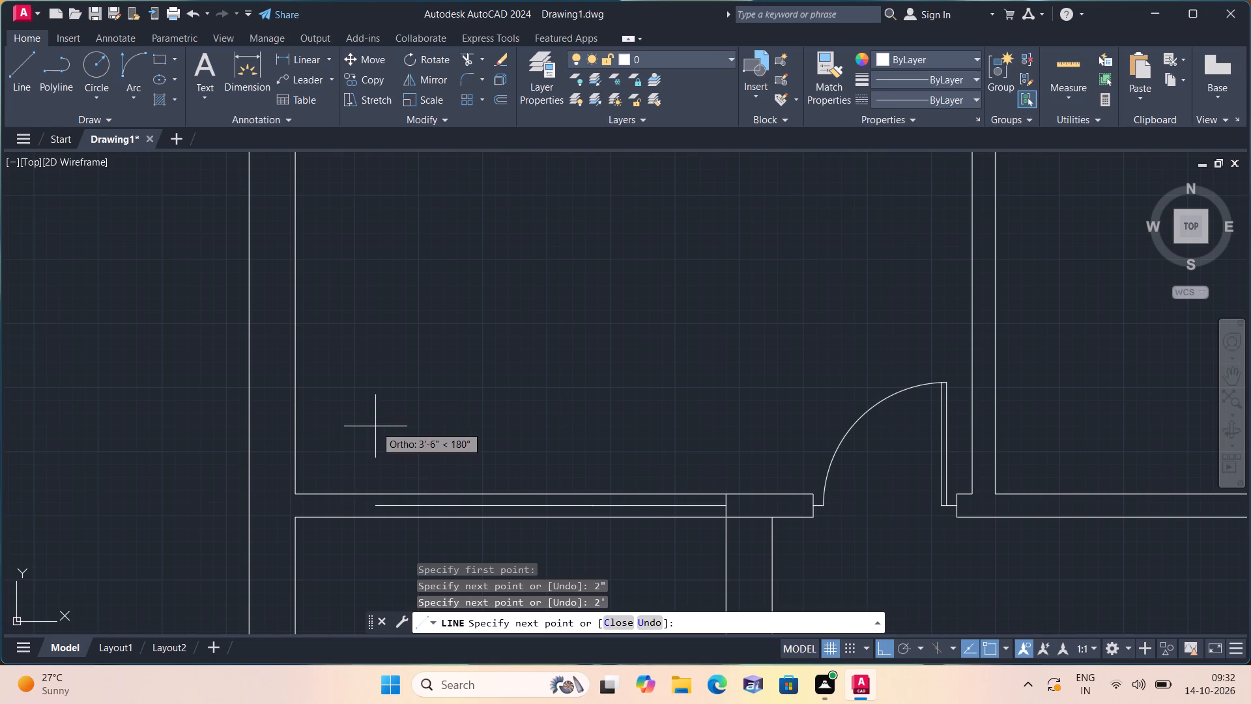
scroll(348, 427, down, 1)
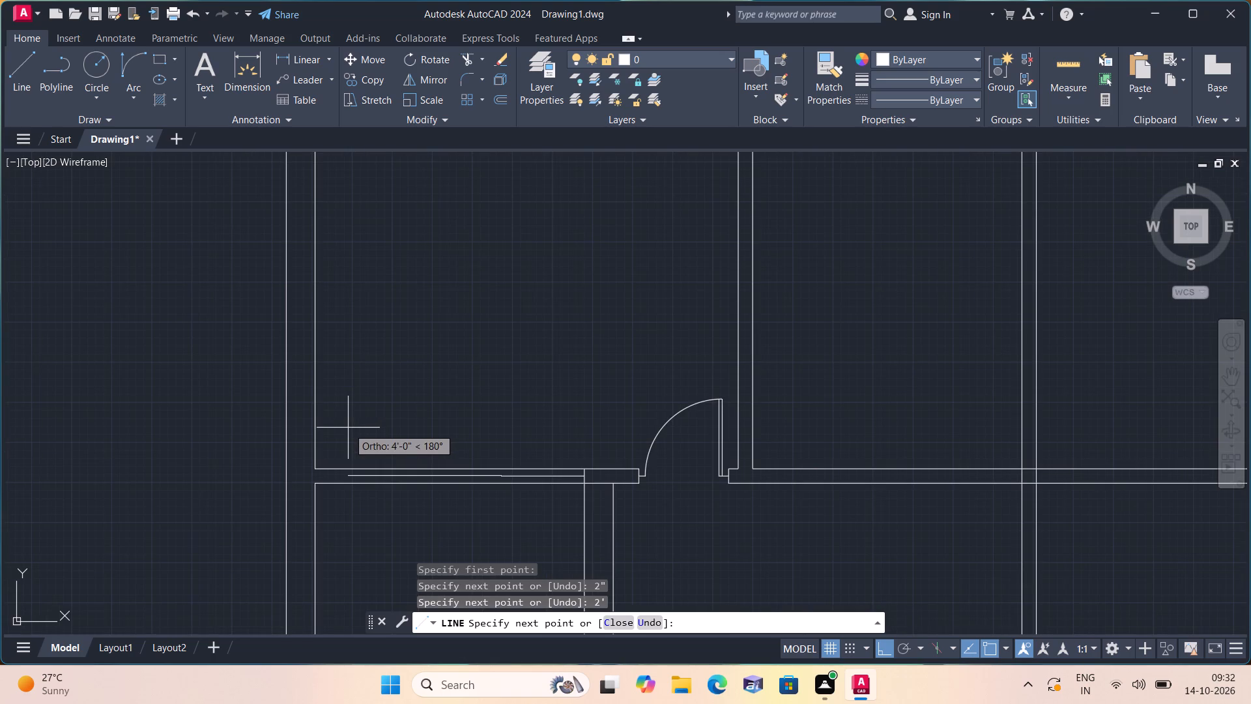
scroll(348, 428, up, 1)
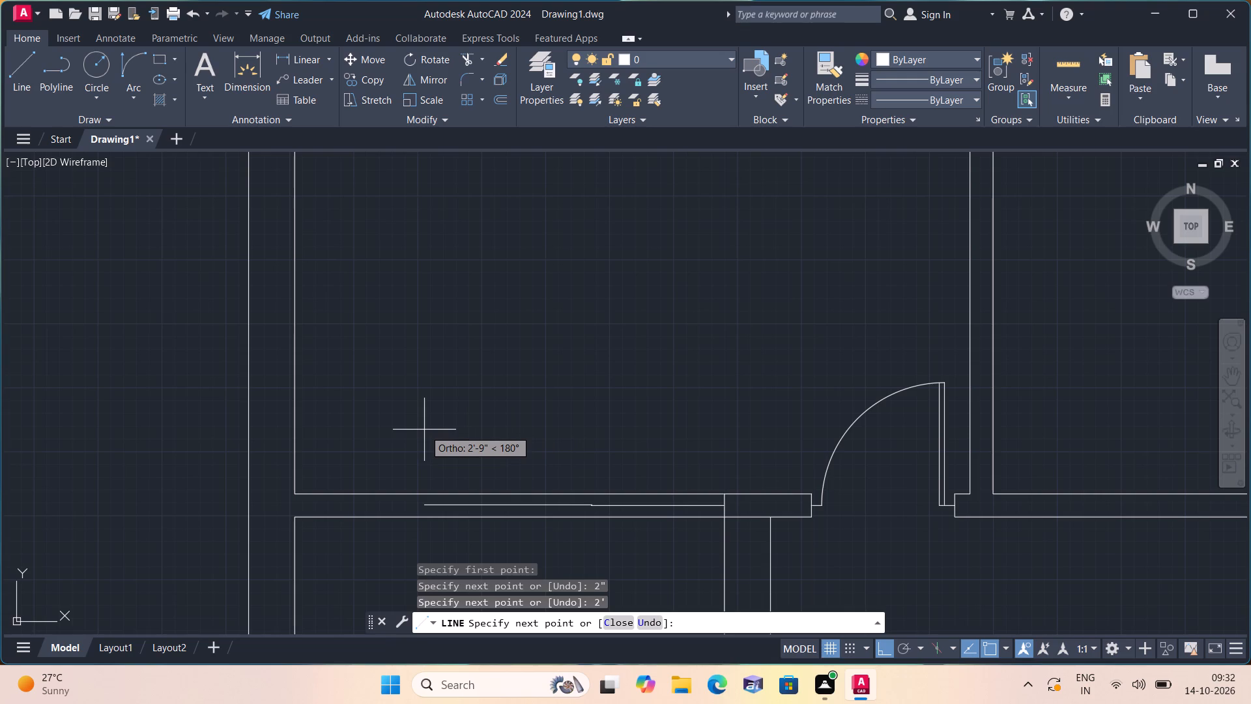
text(2")
key(space)
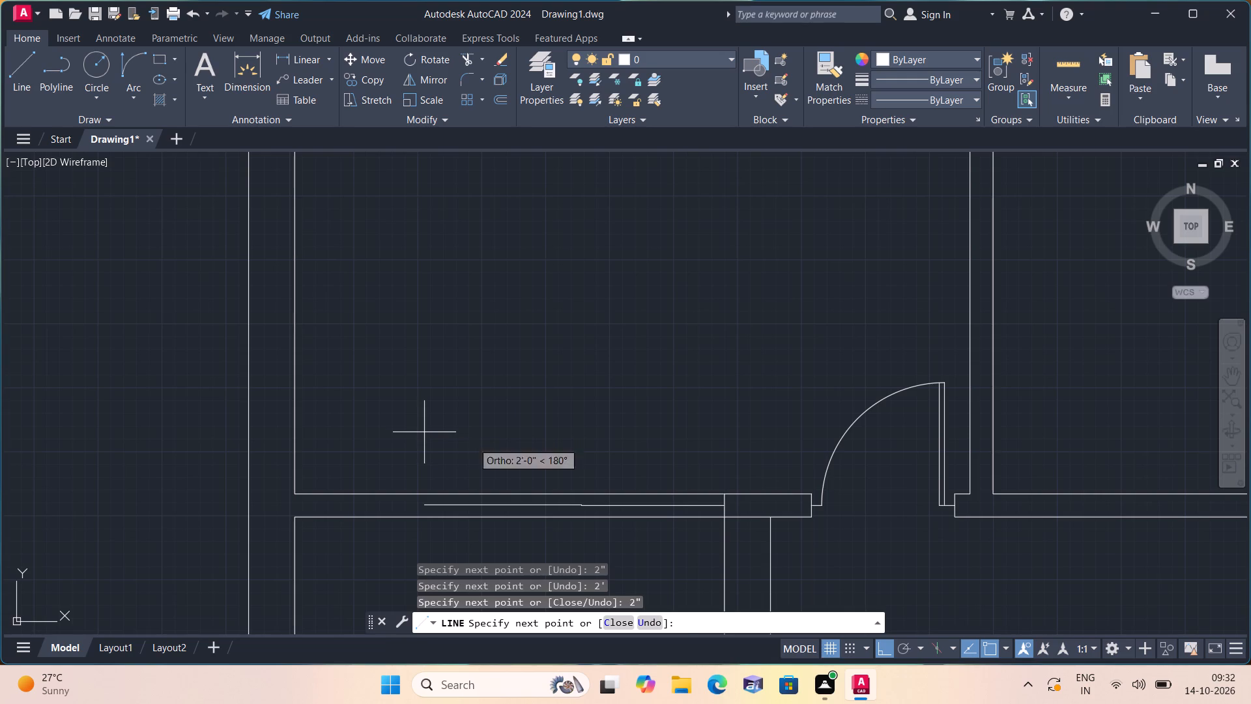
Draw the left jamb across the partition with lines from the last segment's end to the upper and lower wall edges.
scroll(591, 517, up, 2)
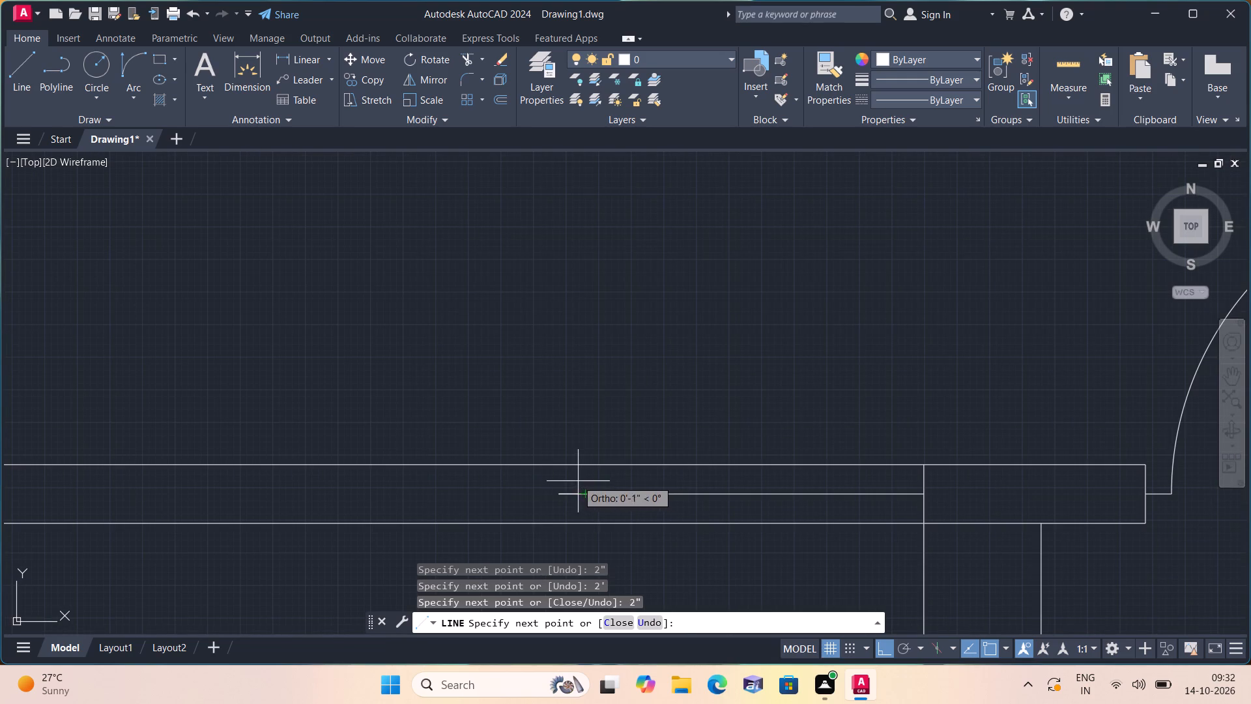
click(558, 463)
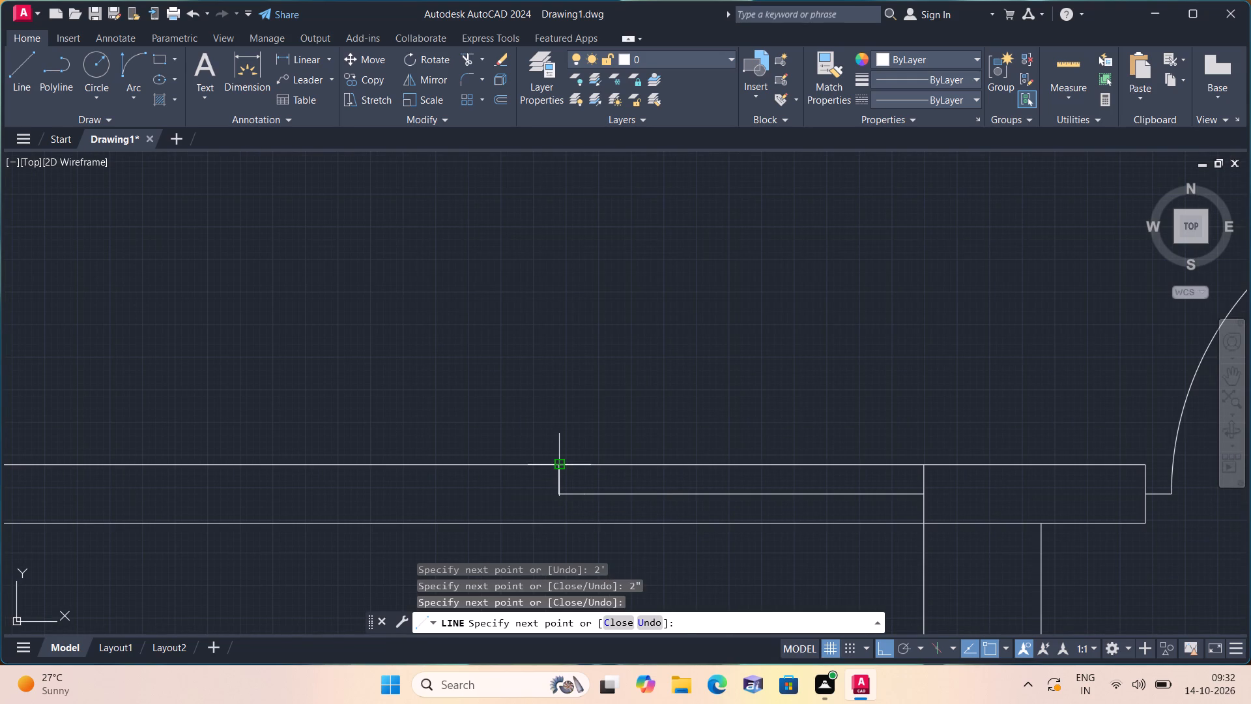
key(space)
key(space)
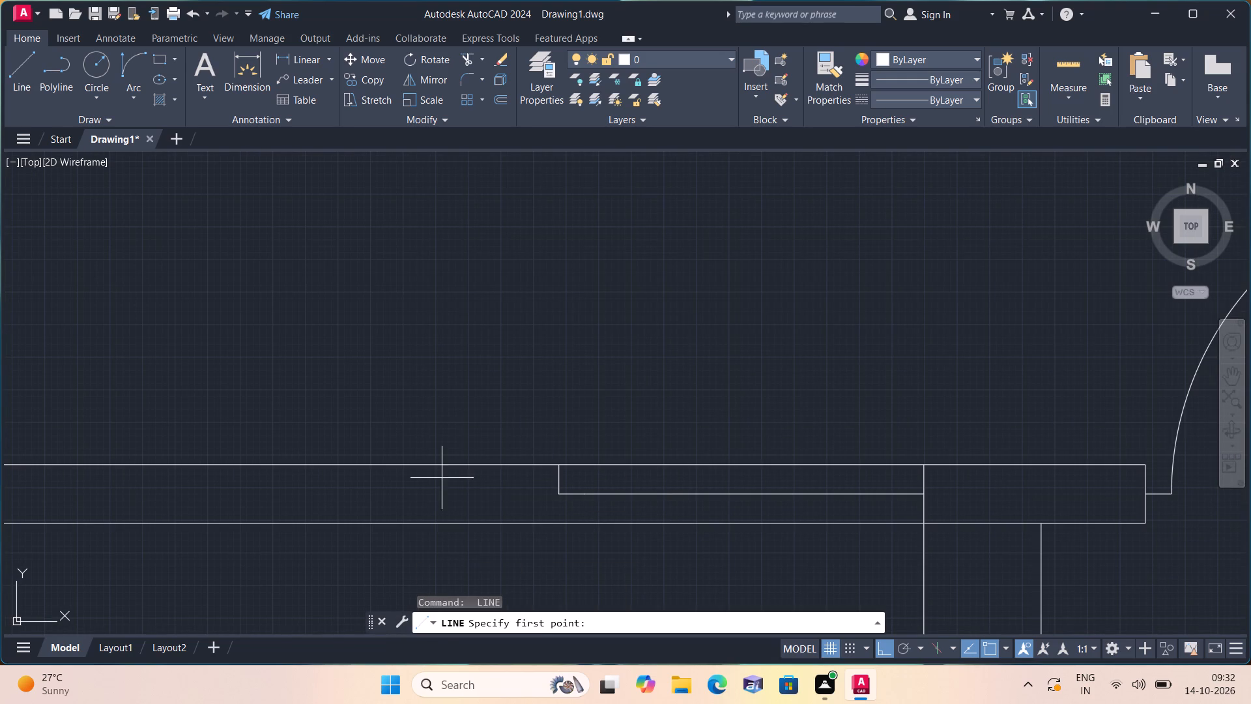
click(563, 493)
click(556, 525)
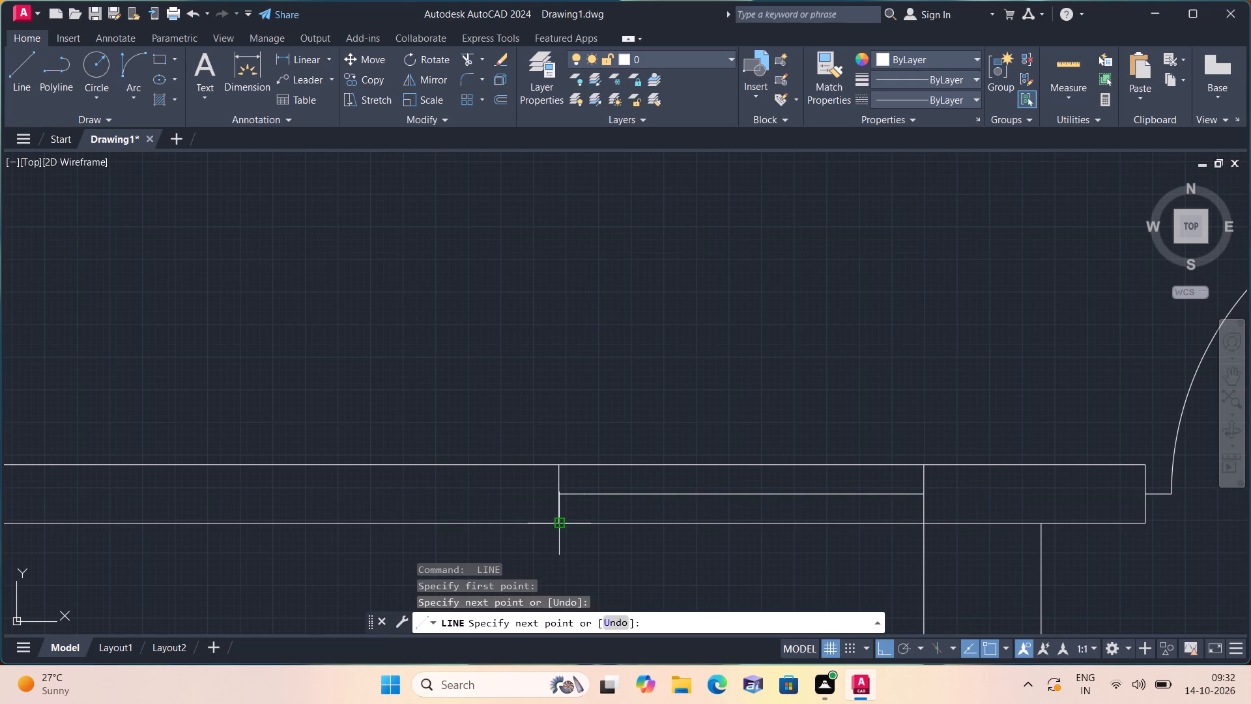
key(space)
Trim both partition edges and the 2' centre segment between the jambs, leaving a 2" stub on each side.
scroll(587, 376, down, 2)
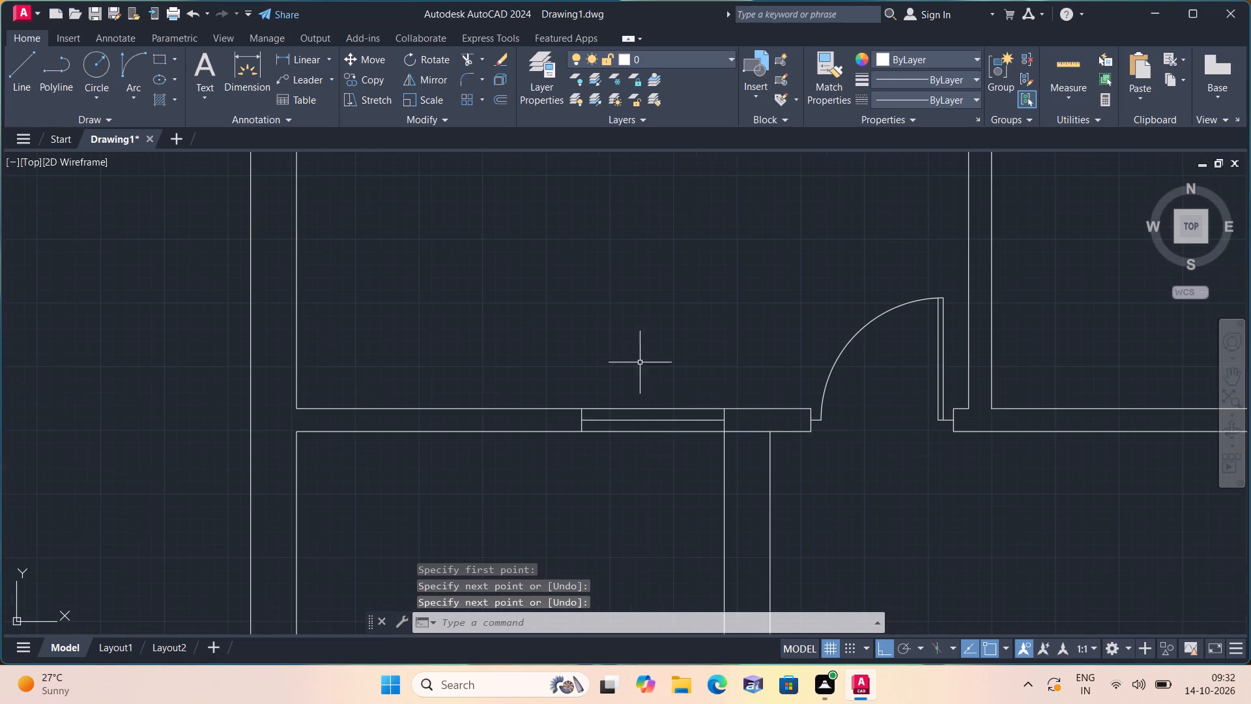
text(trim)
key(space)
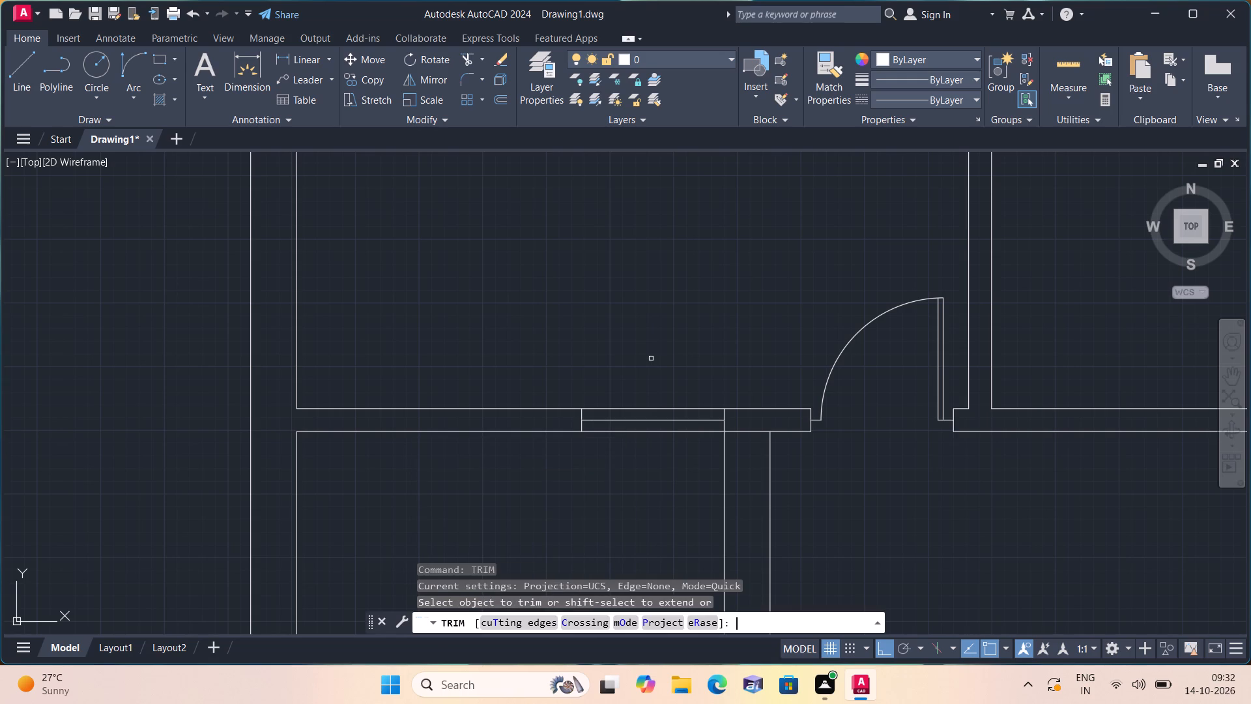
click(638, 464)
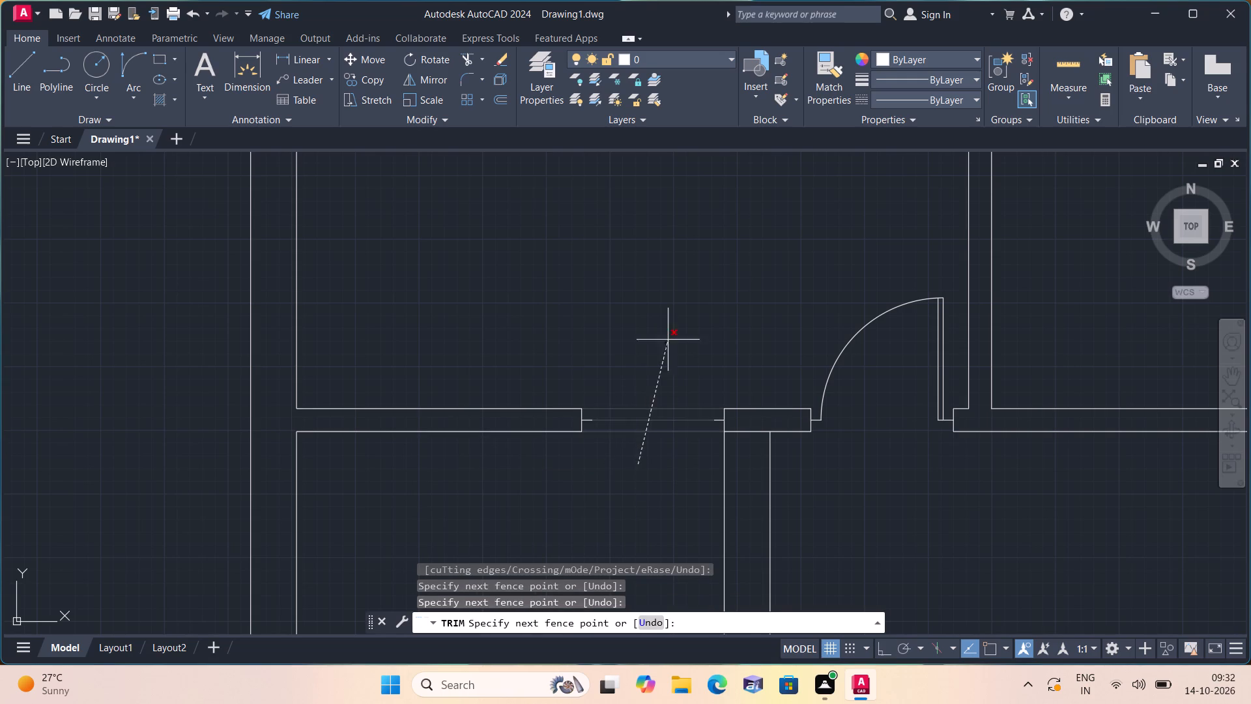
click(691, 274)
key(space)
Draw the door leaf as a 2' line downward from the end of the opening's right jamb stub.
text(l)
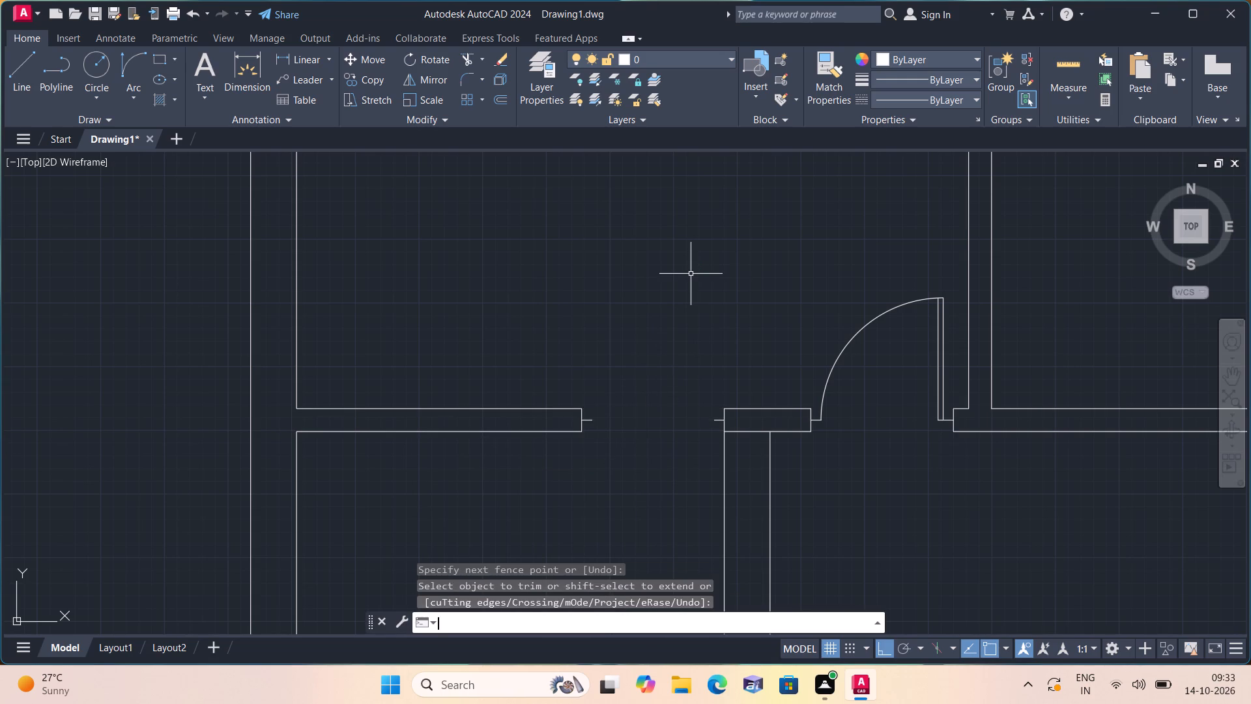
key(space)
scroll(691, 274, down, 2)
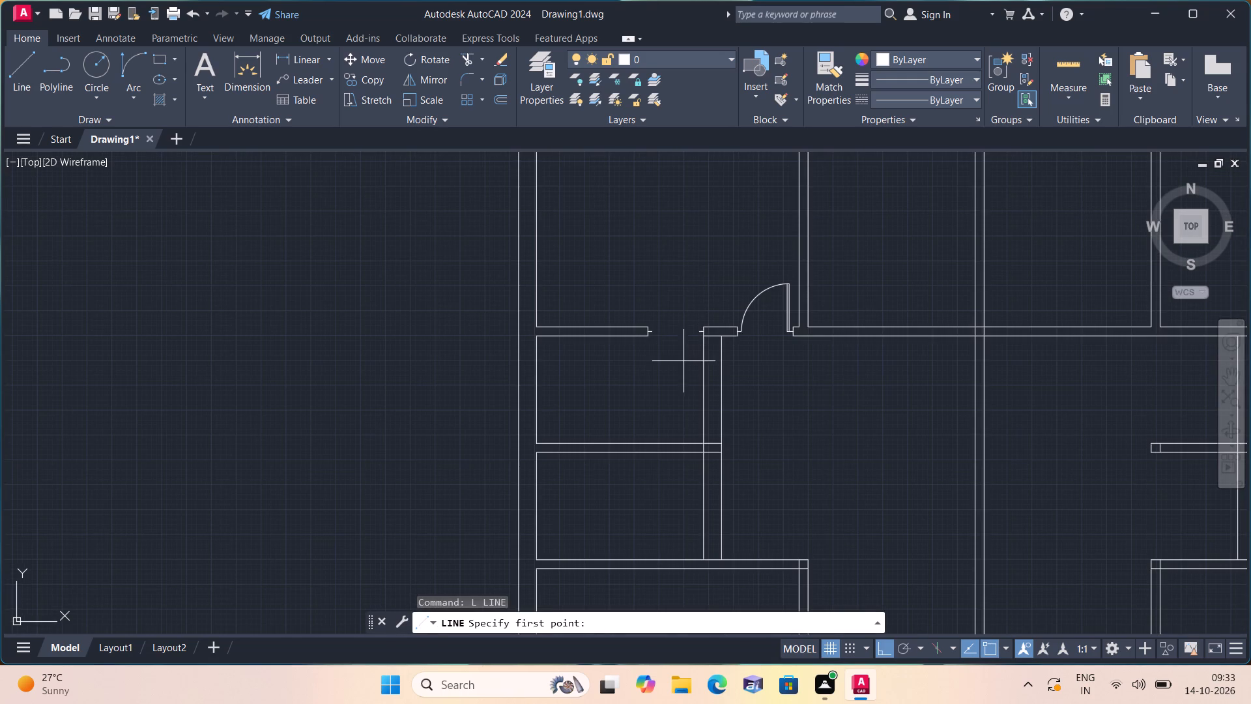
scroll(682, 362, up, 3)
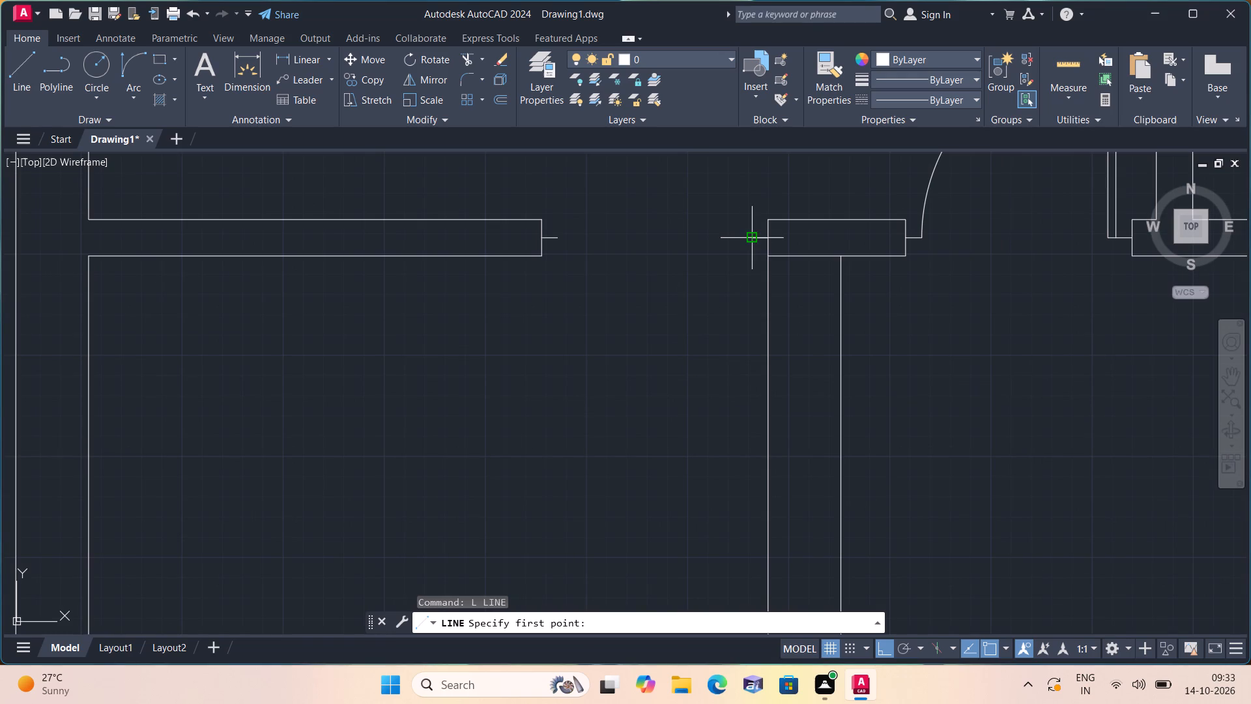
click(749, 233)
text(2')
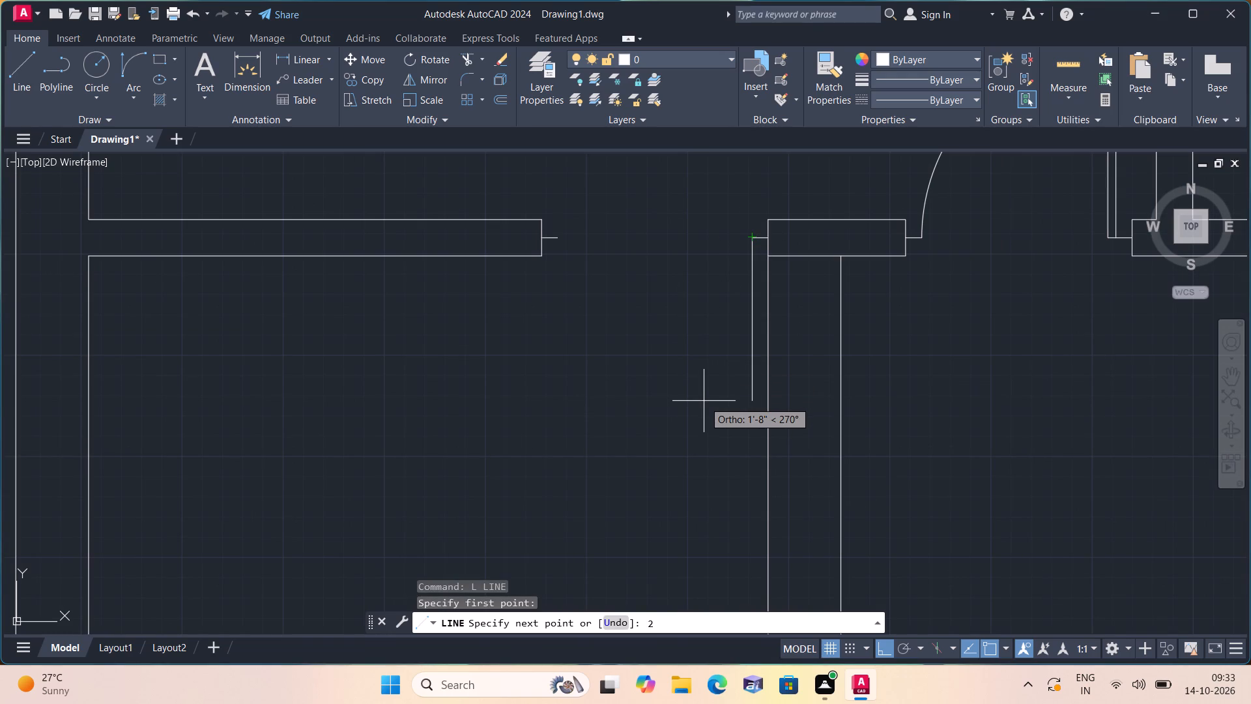
key(space)
key(Escape)
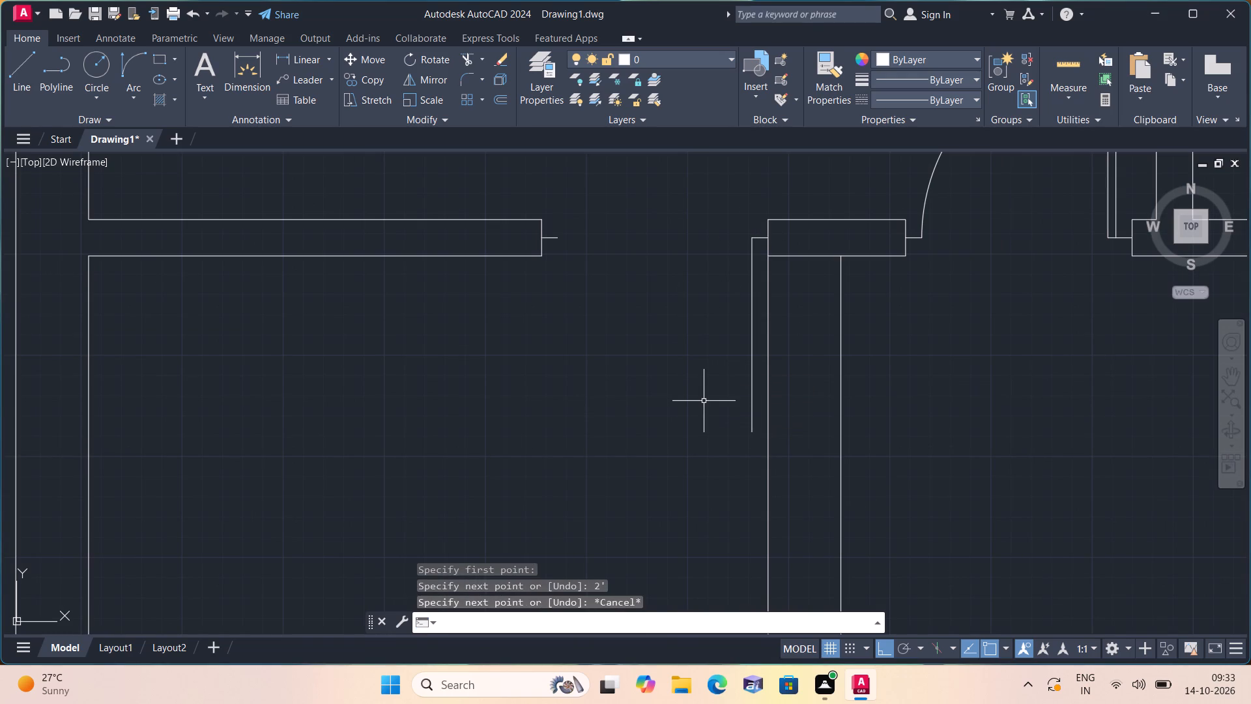
Draw the door swing as a Start, End, Direction arc from the leaf's lower end to the left stub's end.
click(132, 90)
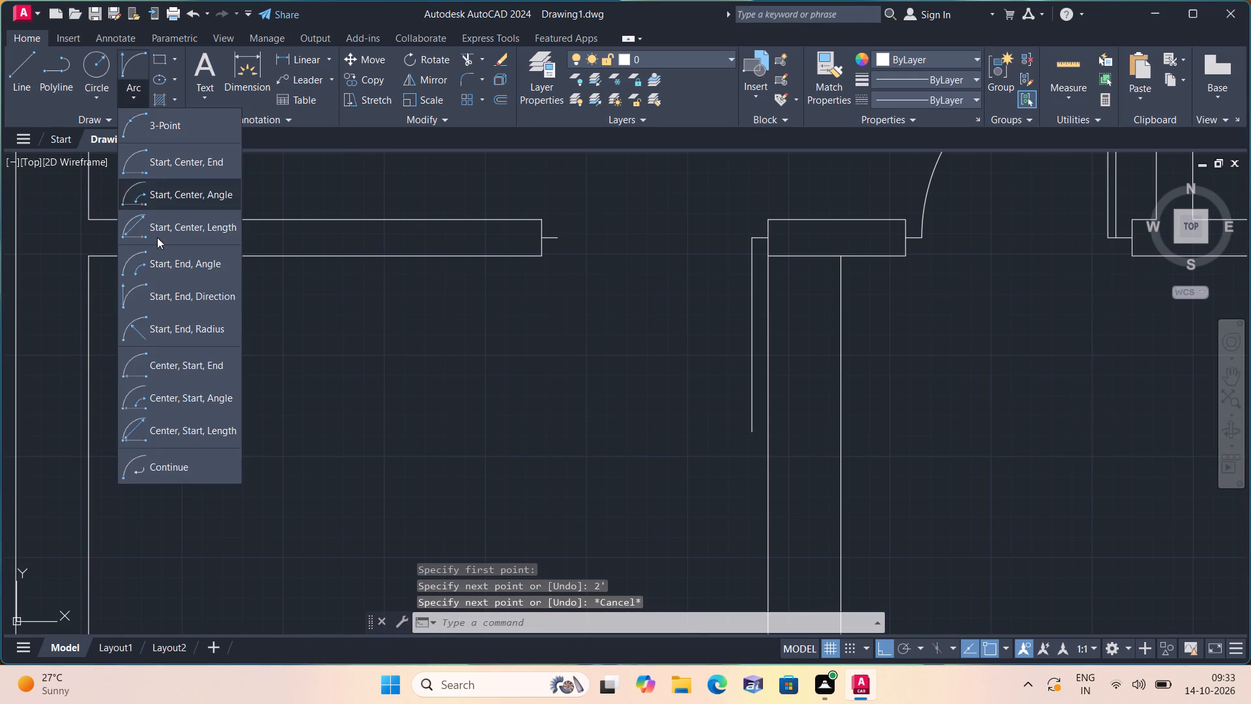
click(169, 288)
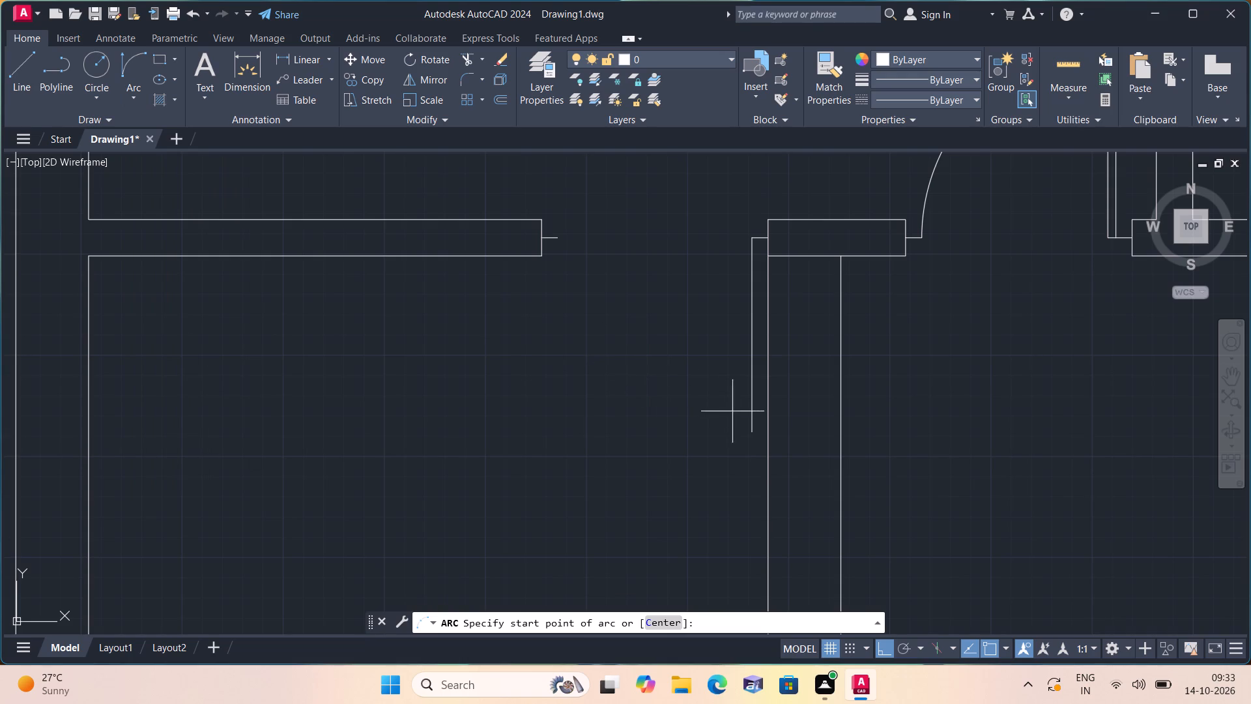
click(751, 435)
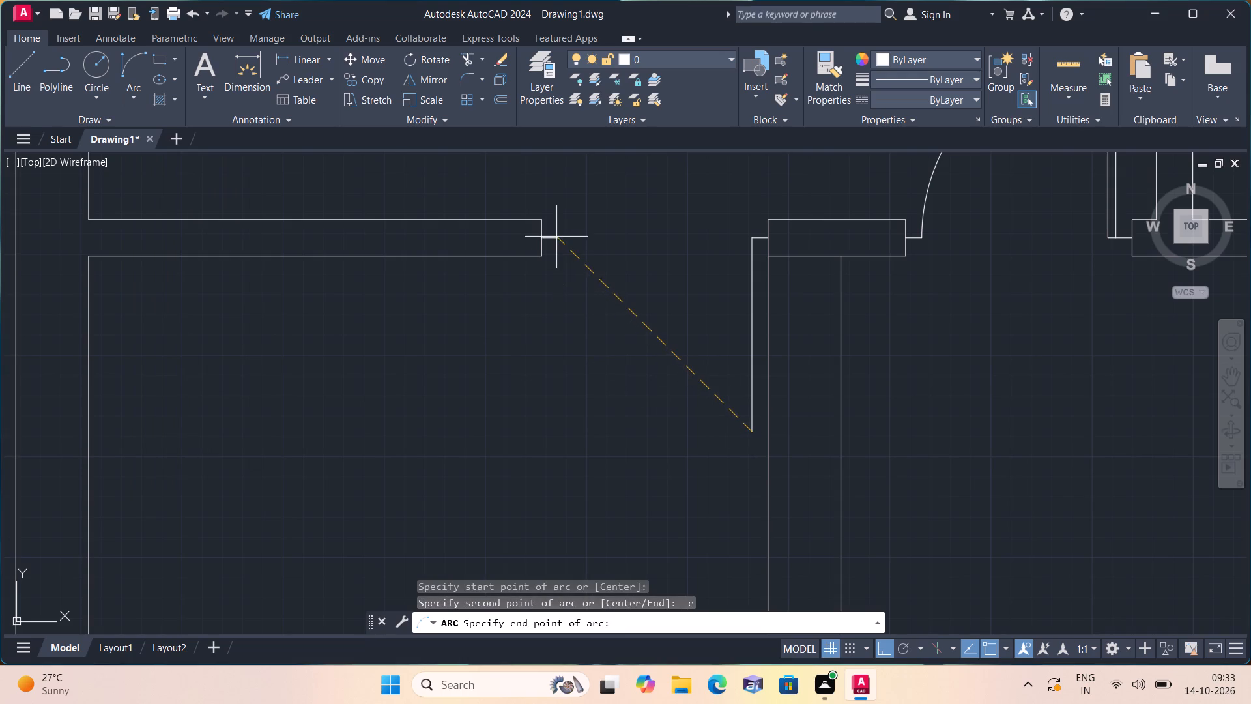
click(556, 235)
click(575, 330)
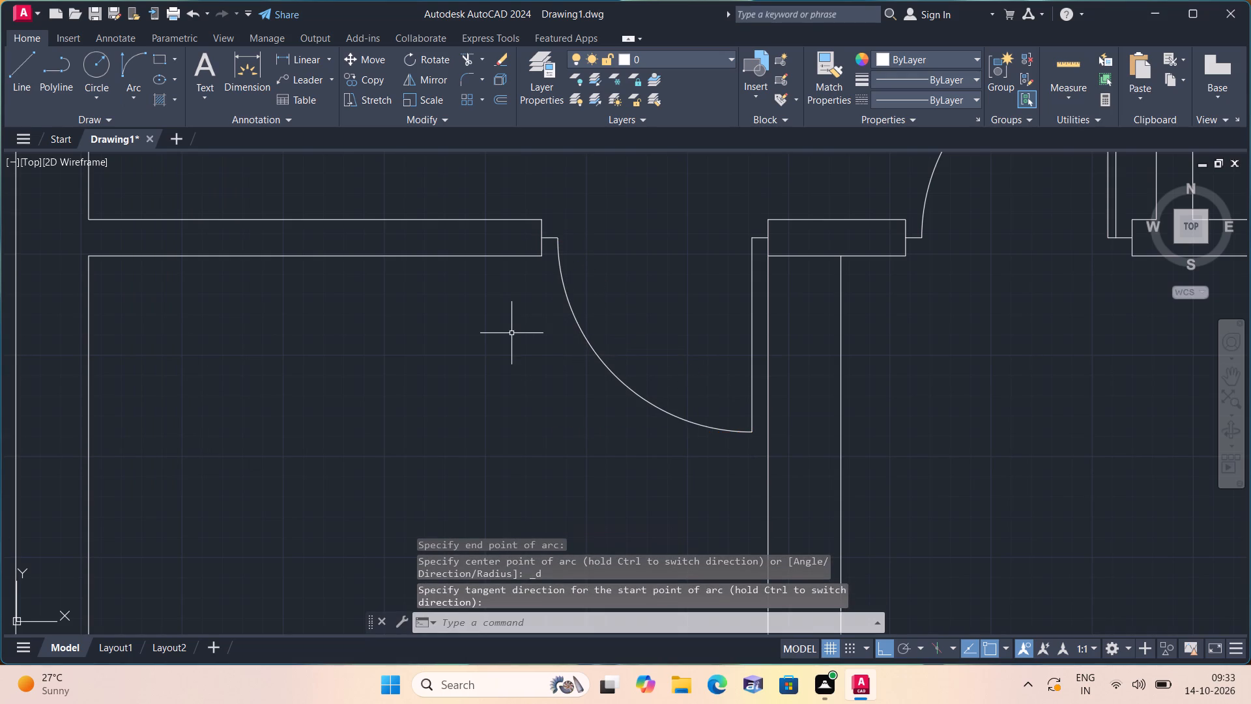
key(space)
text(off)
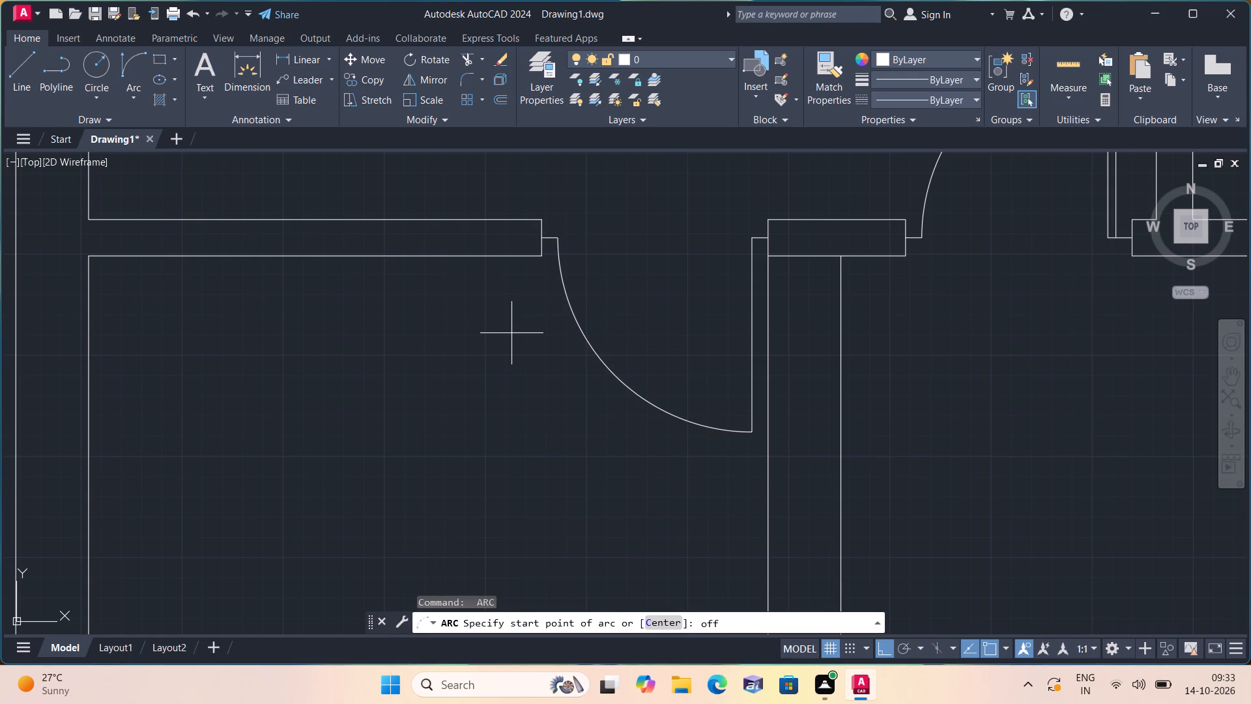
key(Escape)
Offset the door leaf line 1" toward the inside of the opening.
text(off 1")
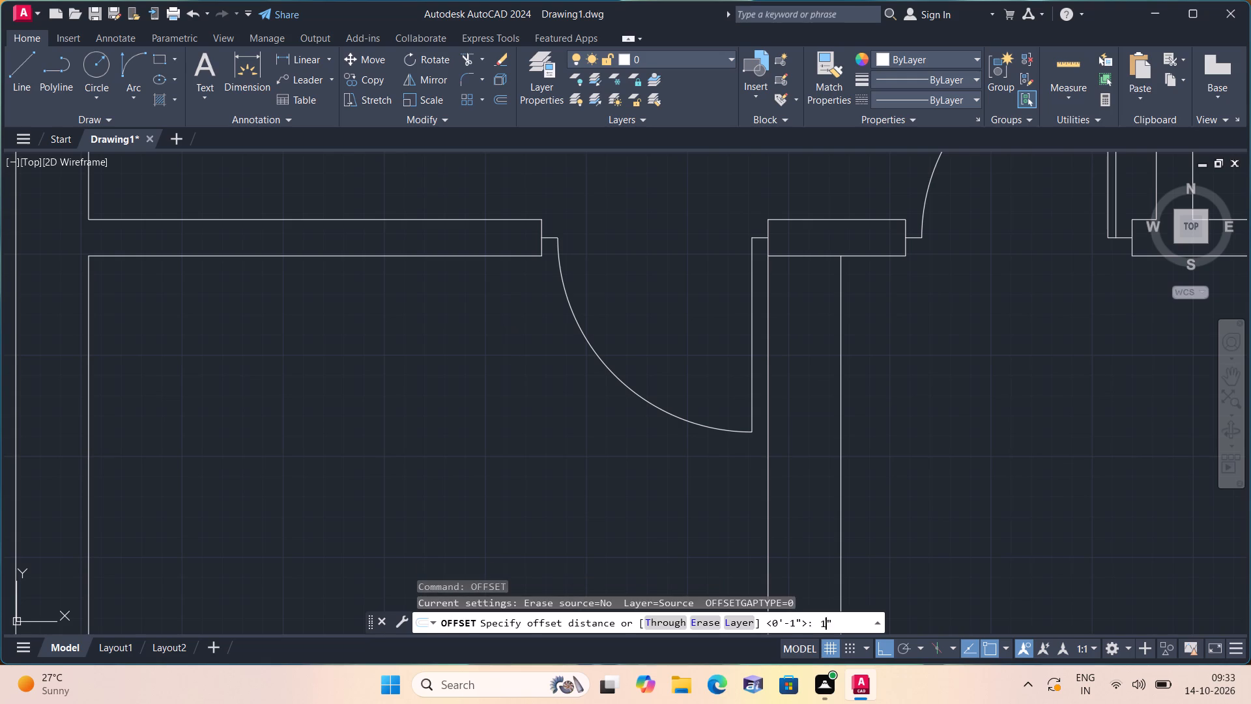
key(space)
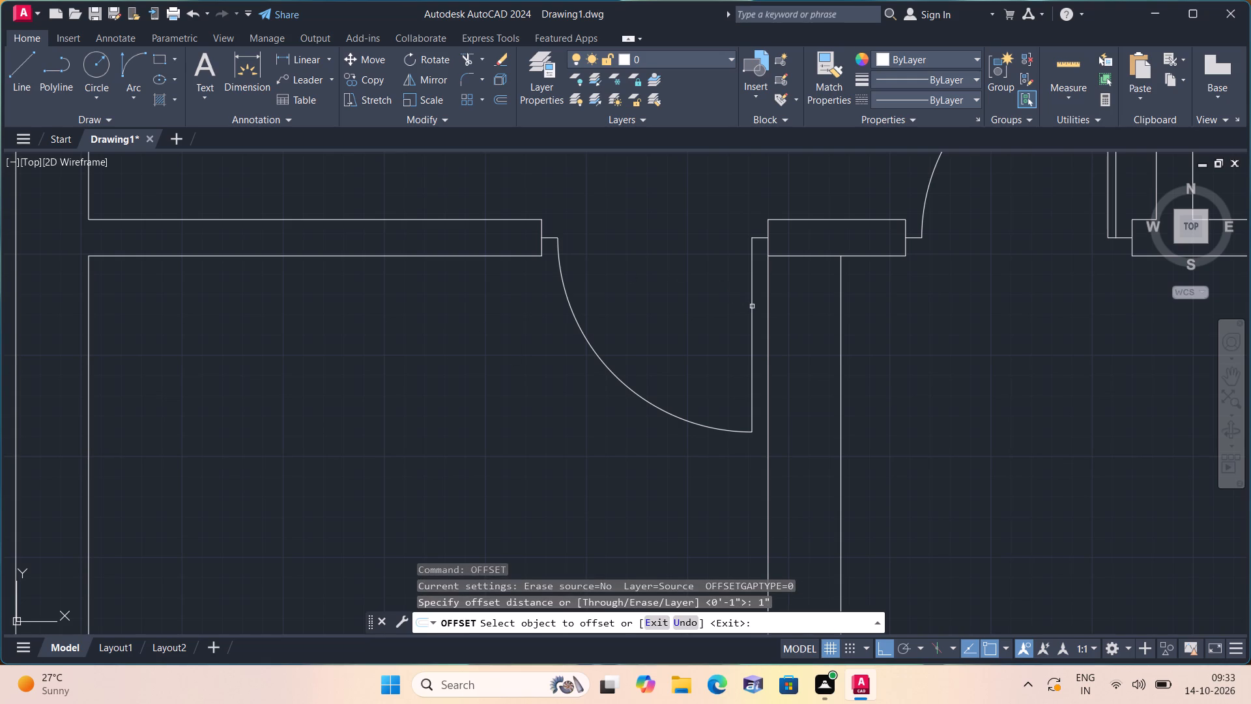
click(752, 306)
click(712, 286)
key(space)
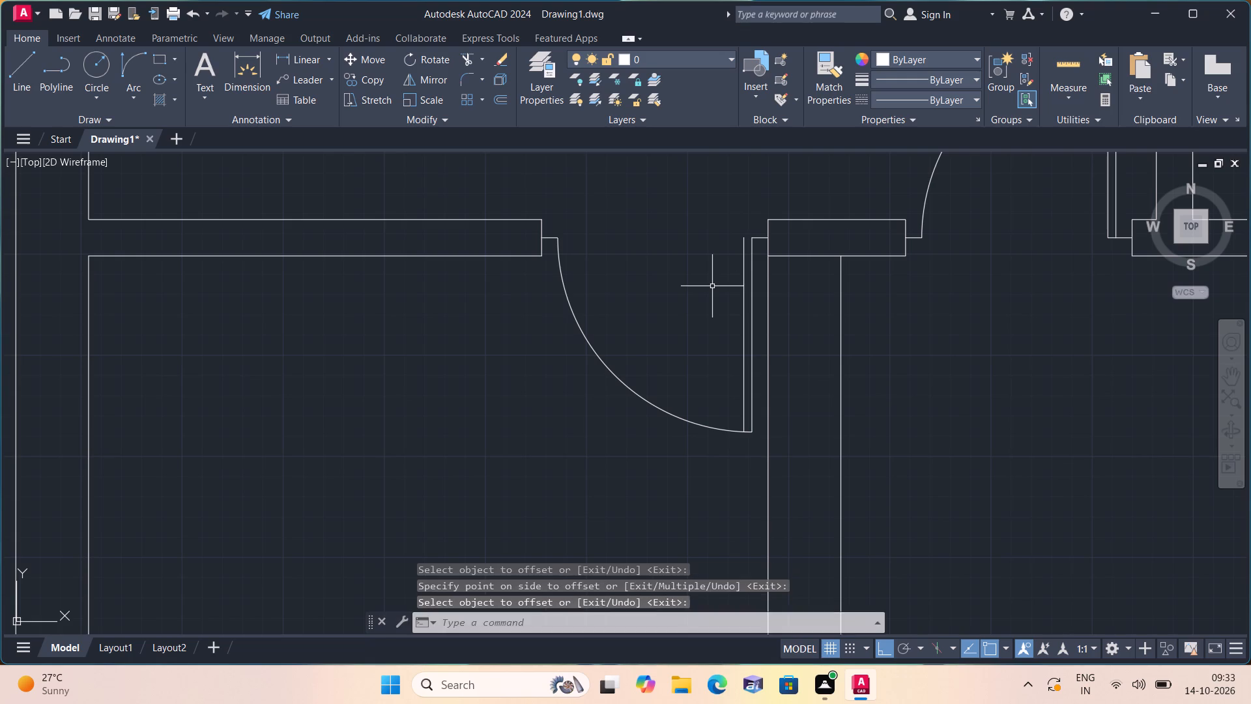
Close the top of the door leaf with a short line joining its two long edges.
text(l)
key(space)
scroll(738, 260, up, 2)
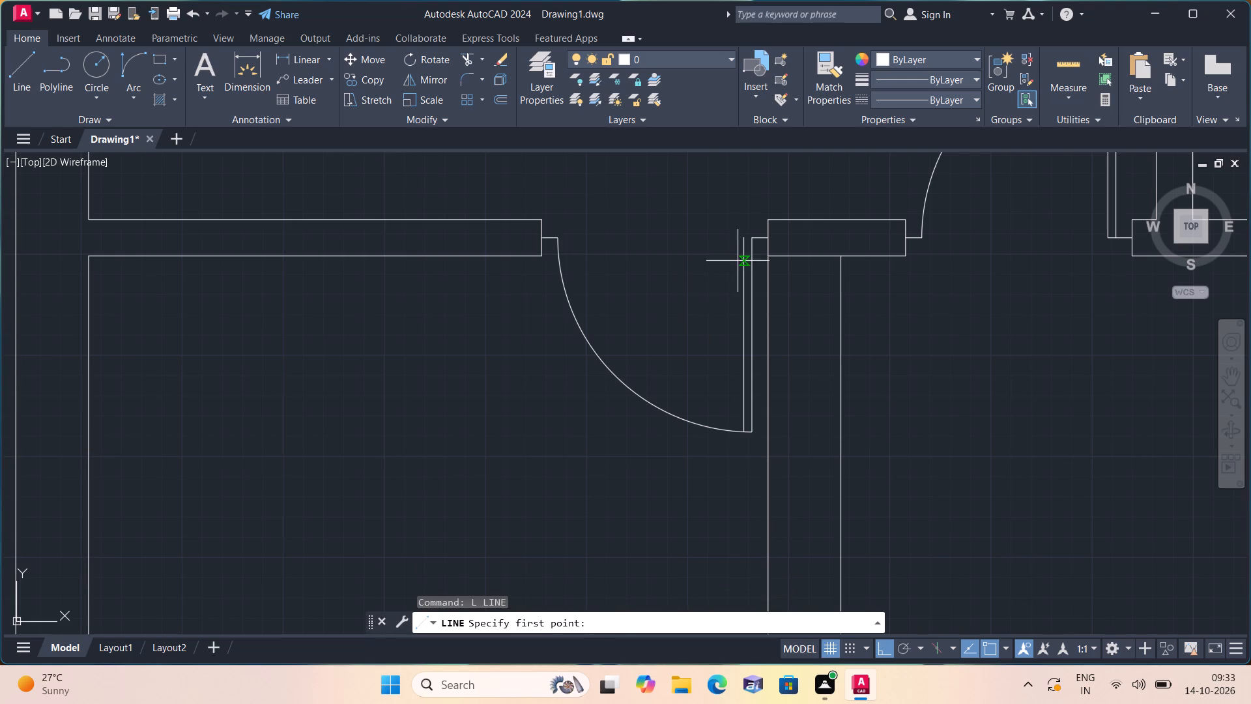
scroll(738, 260, up, 2)
middle_drag(750, 198, 723, 382)
scroll(743, 220, down, 1)
scroll(728, 357, up, 1)
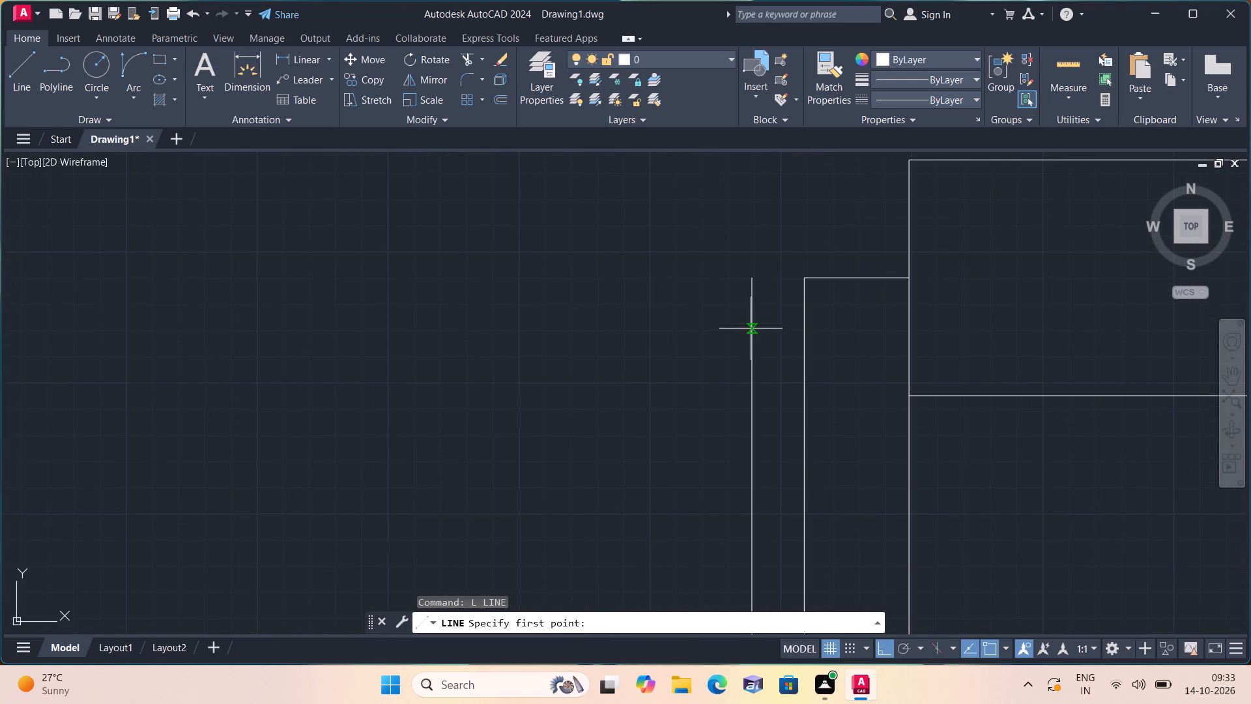
click(756, 280)
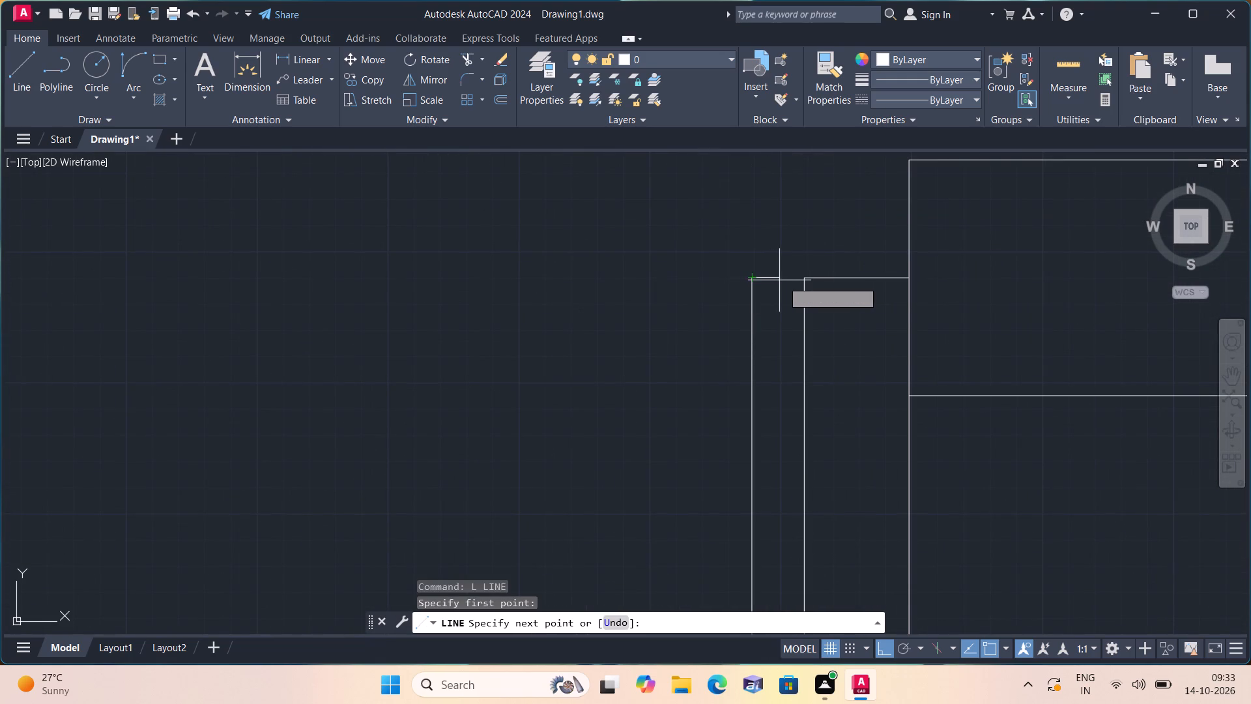
click(802, 280)
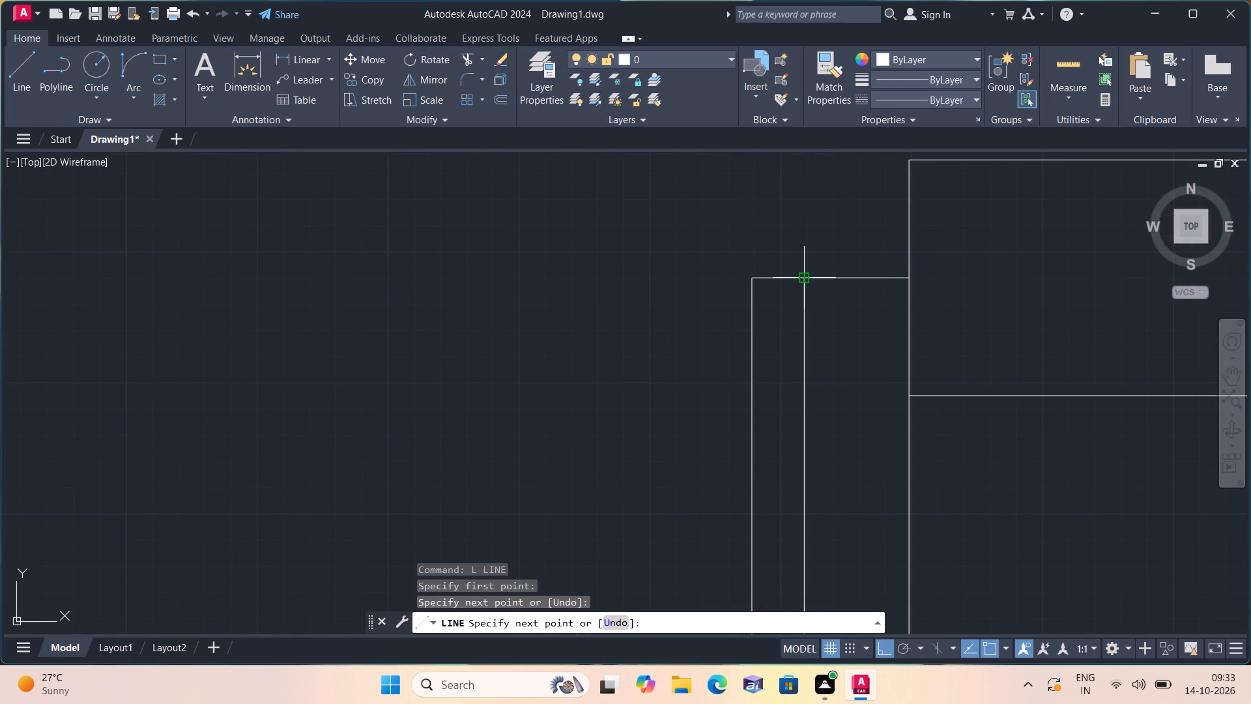
key(space)
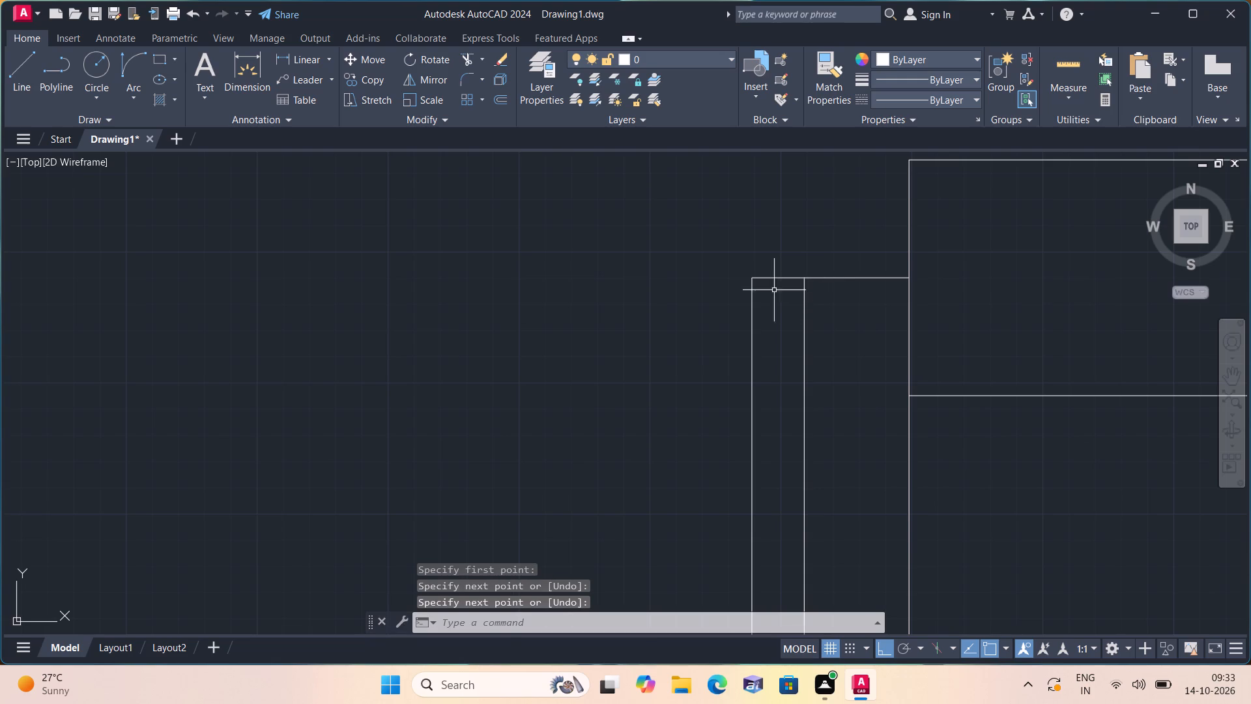
Draw a line 3" up the vertical wall's left face from the lower horizontal wall, continuing straight across to its right face.
scroll(263, 251, down, 6)
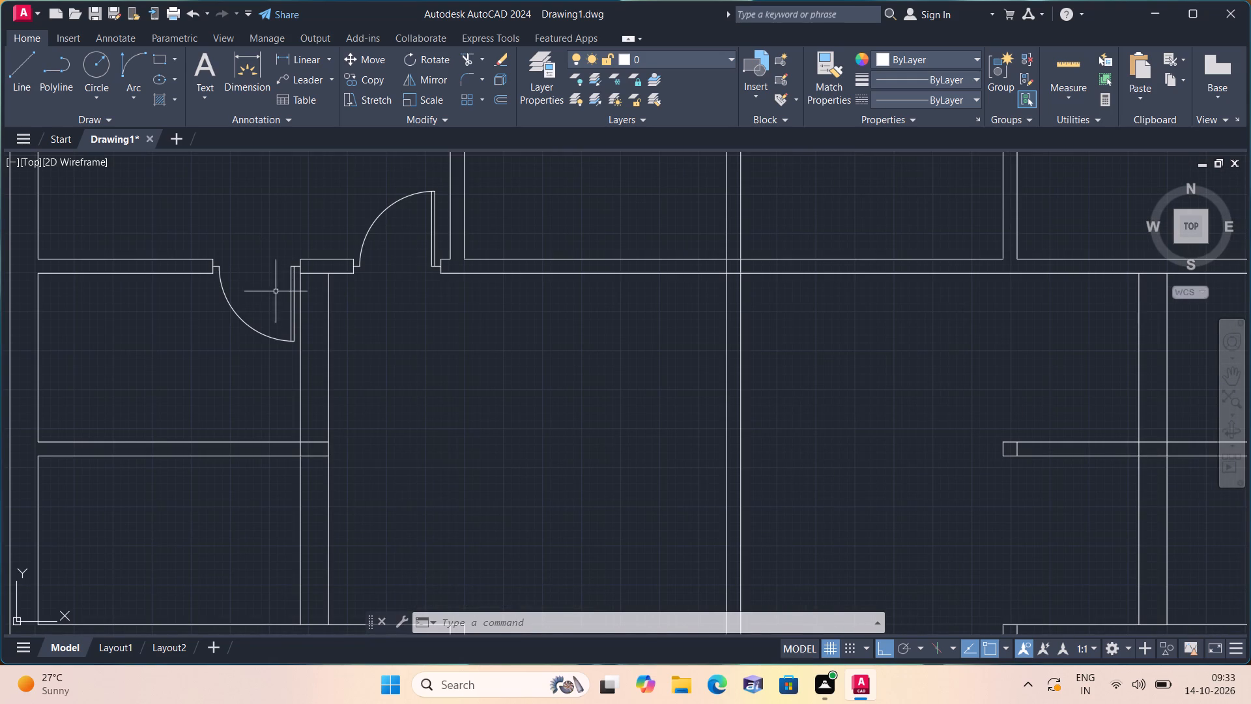
middle_drag(314, 336, 530, 396)
scroll(314, 337, down, 1)
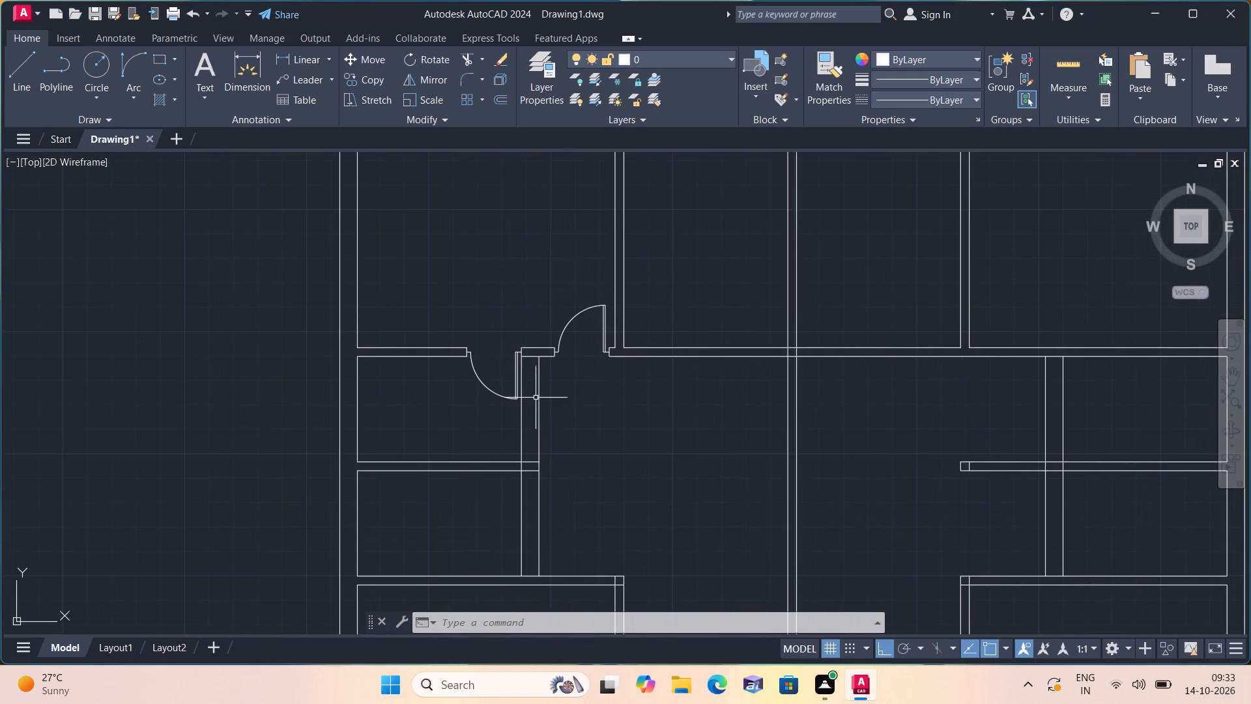
middle_drag(583, 406, 659, 359)
scroll(670, 364, up, 1)
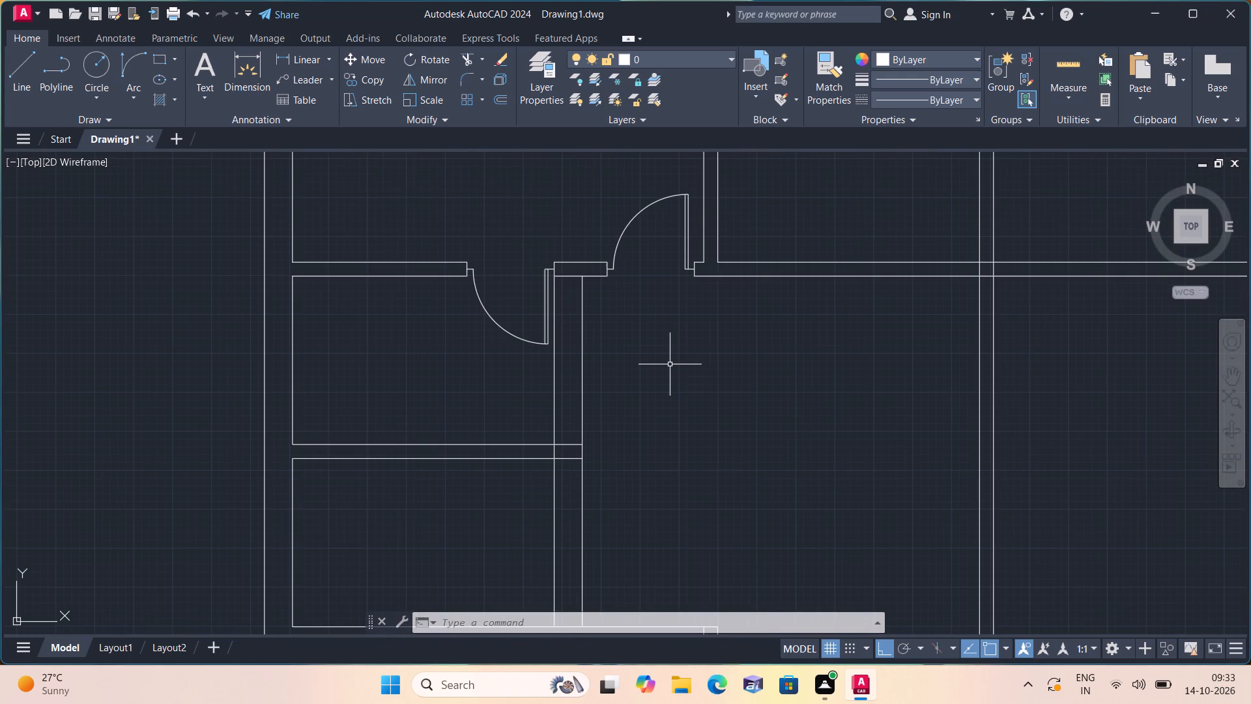
text(l)
key(space)
scroll(670, 364, down, 1)
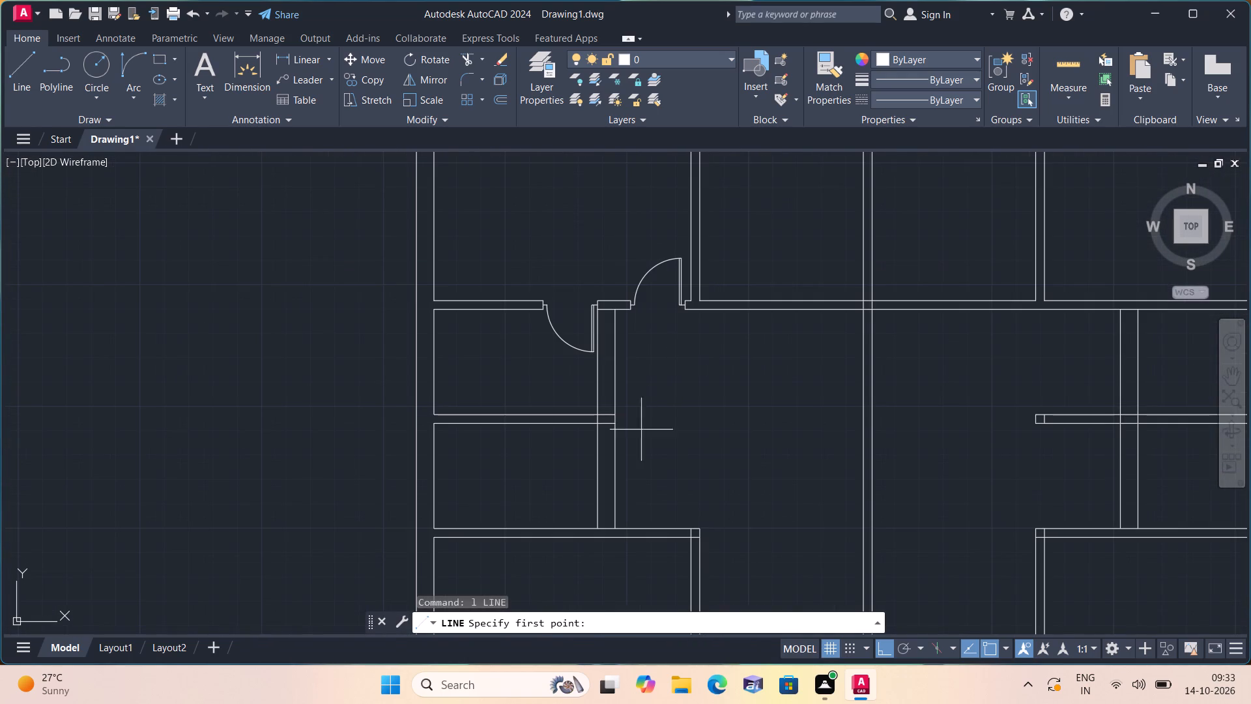
scroll(592, 531, up, 2)
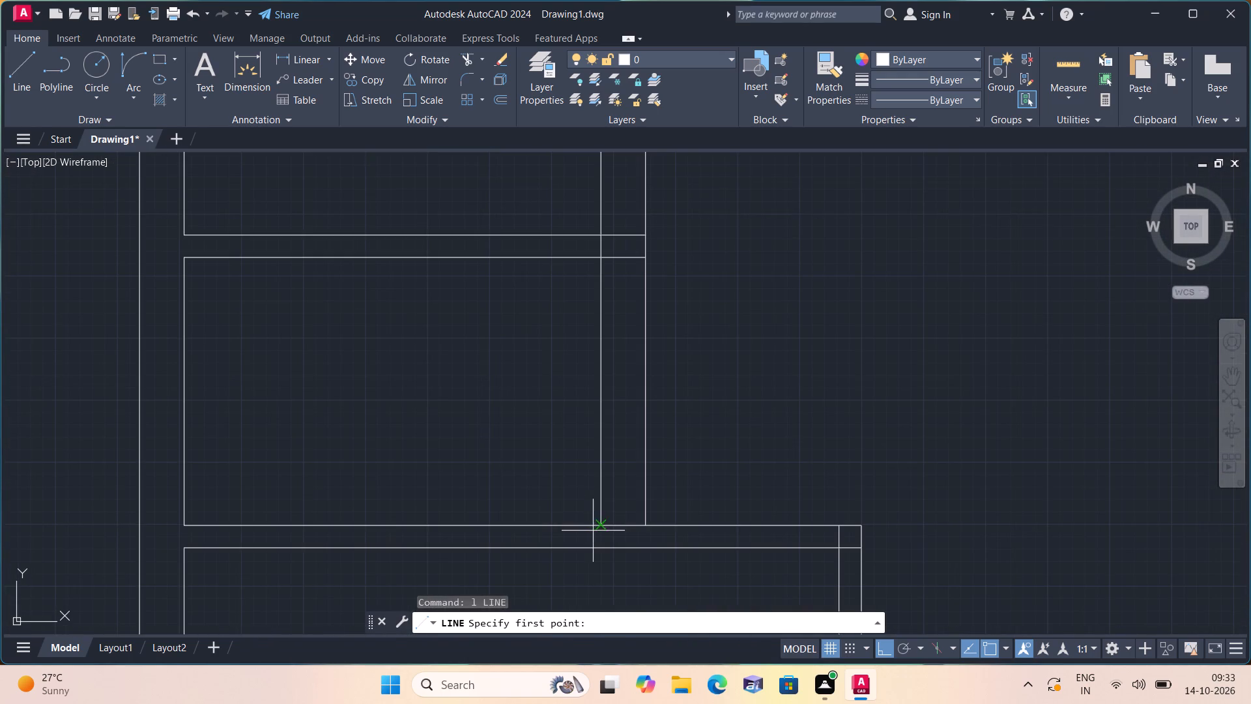
click(601, 522)
scroll(607, 484, down, 1)
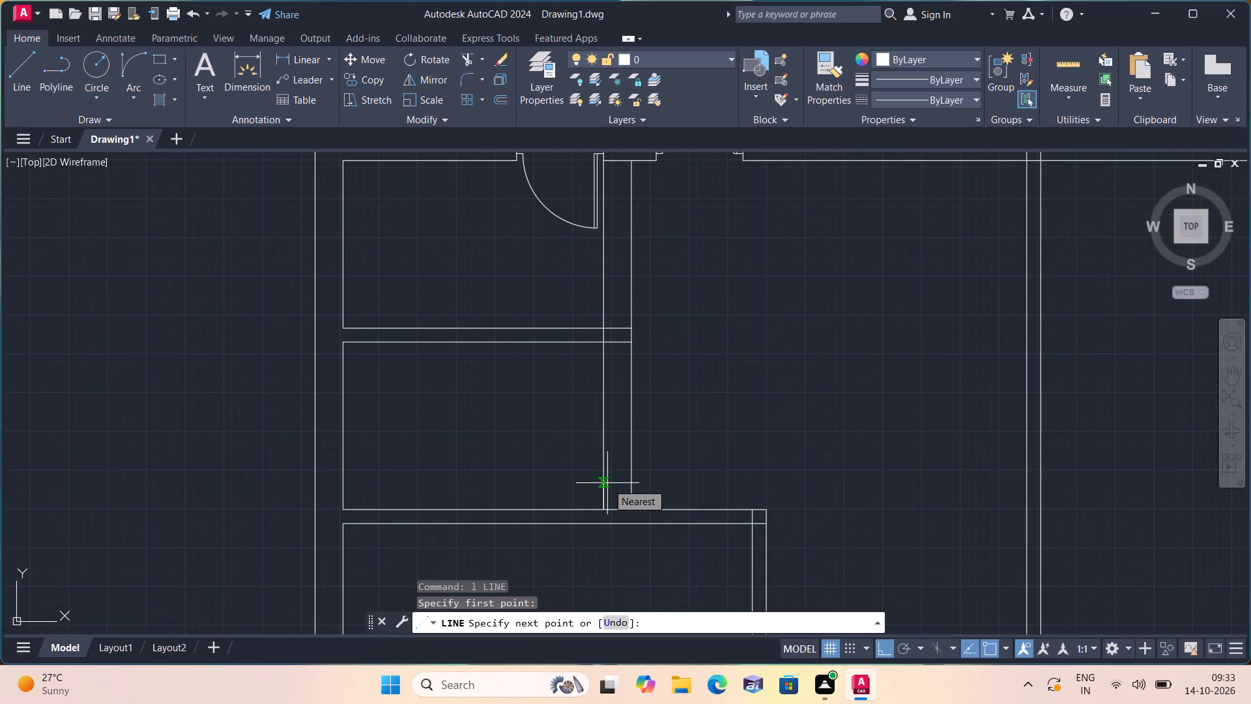
scroll(607, 483, down, 1)
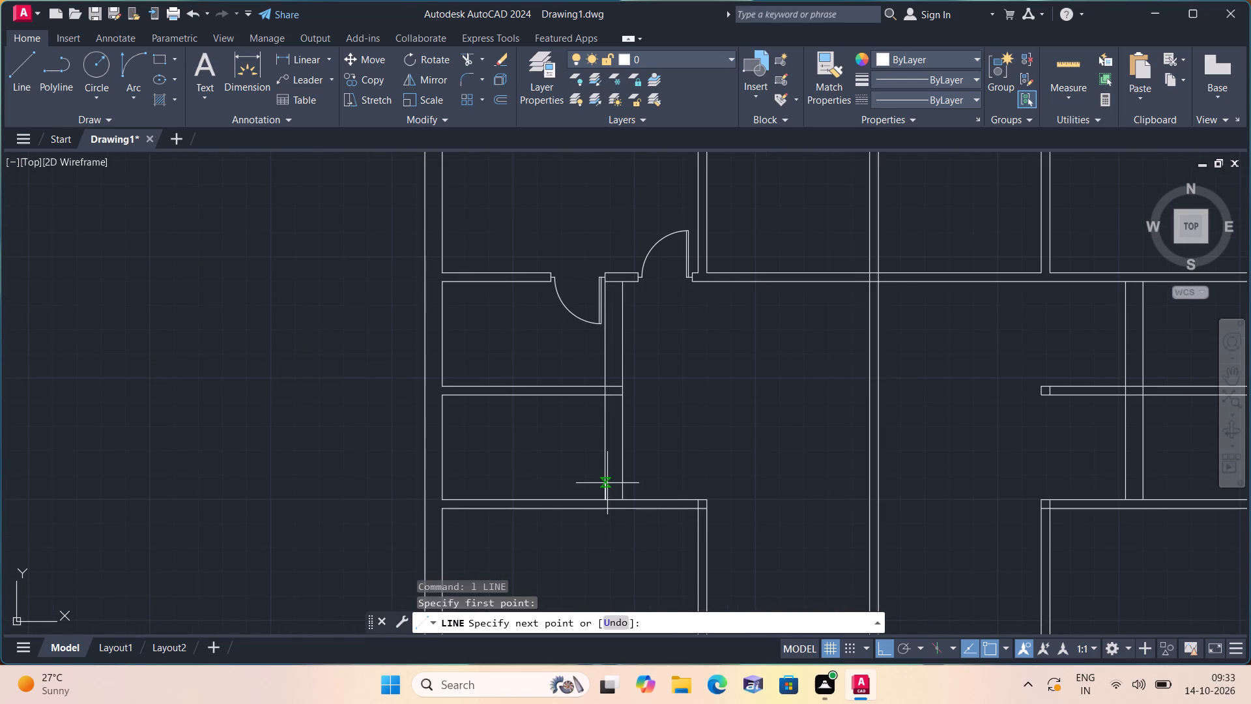
scroll(607, 483, up, 1)
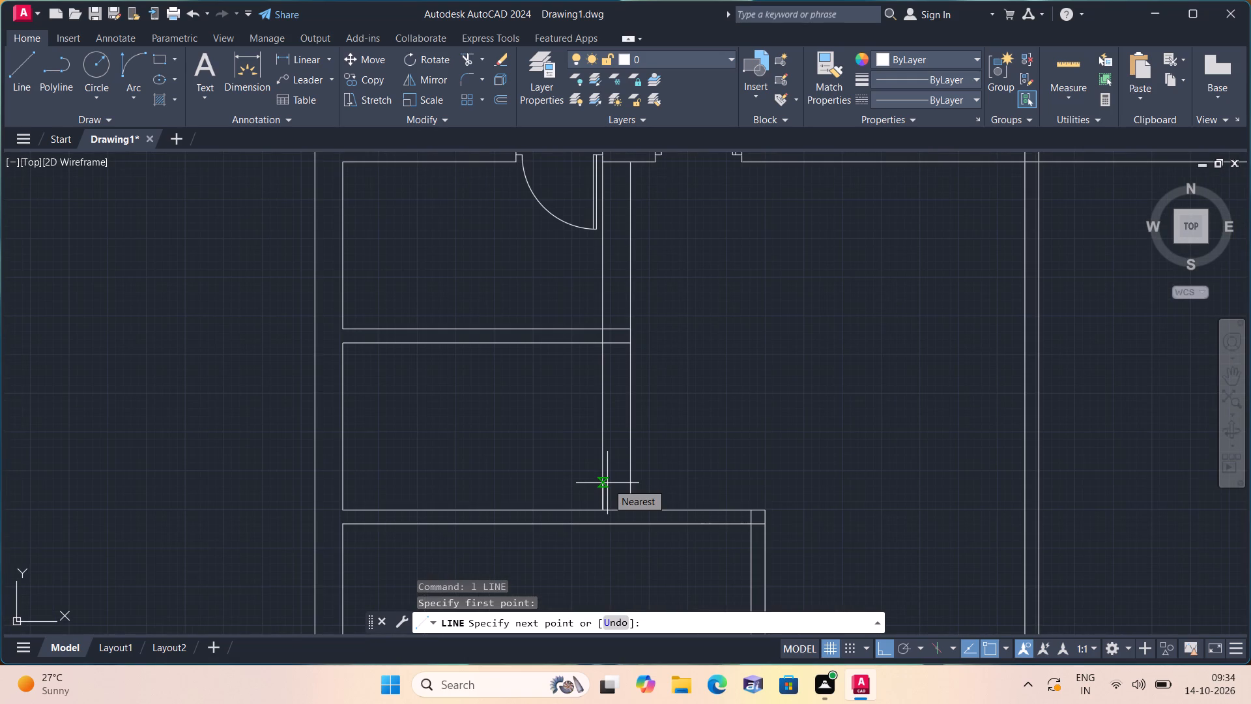
scroll(607, 483, up, 1)
text(3")
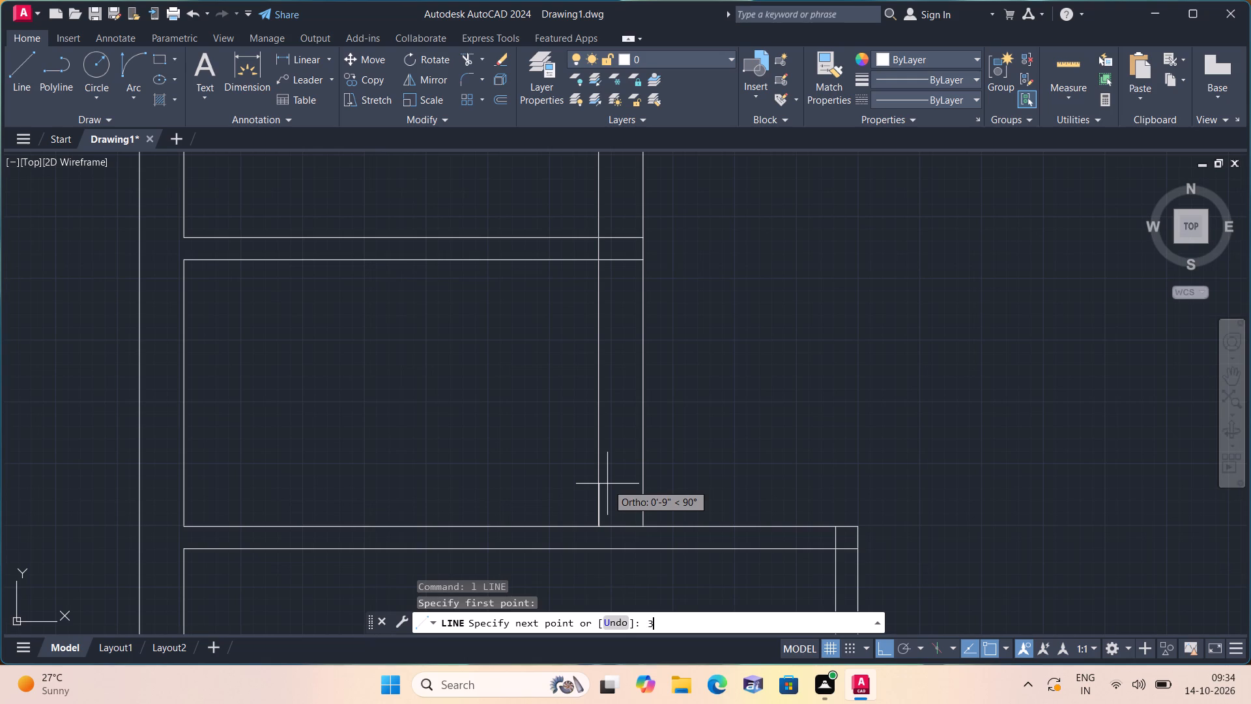
key(space)
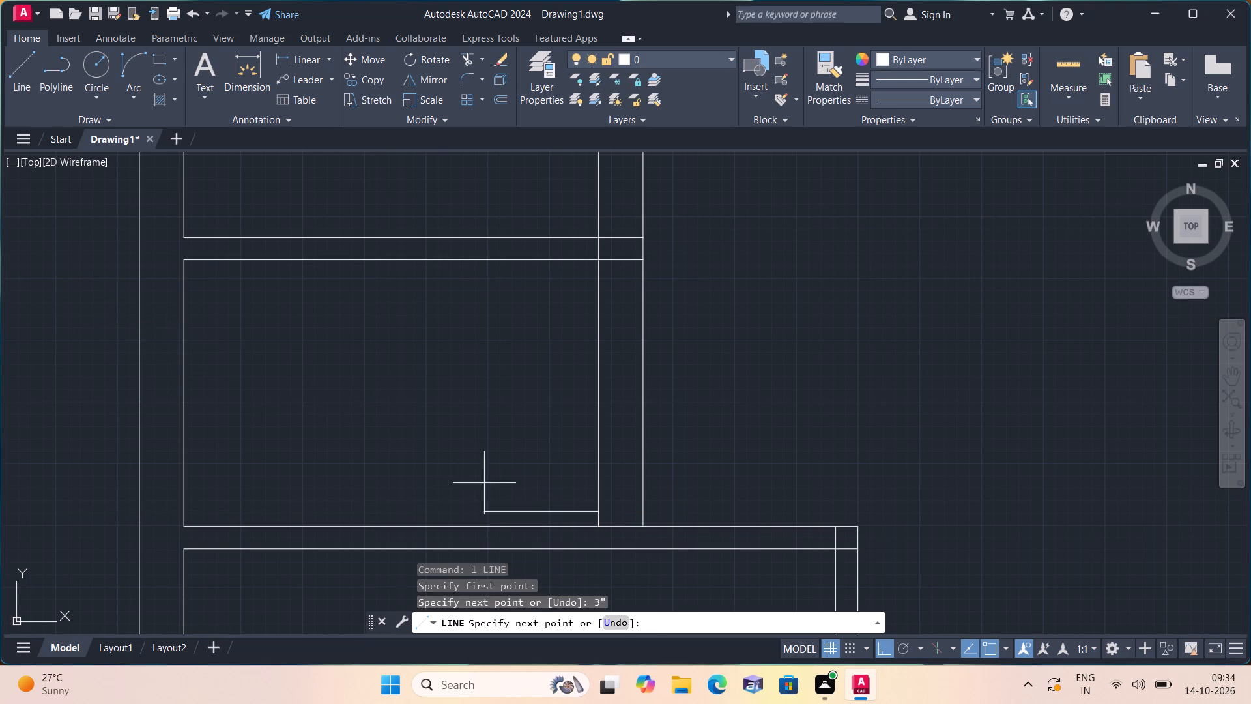
click(647, 506)
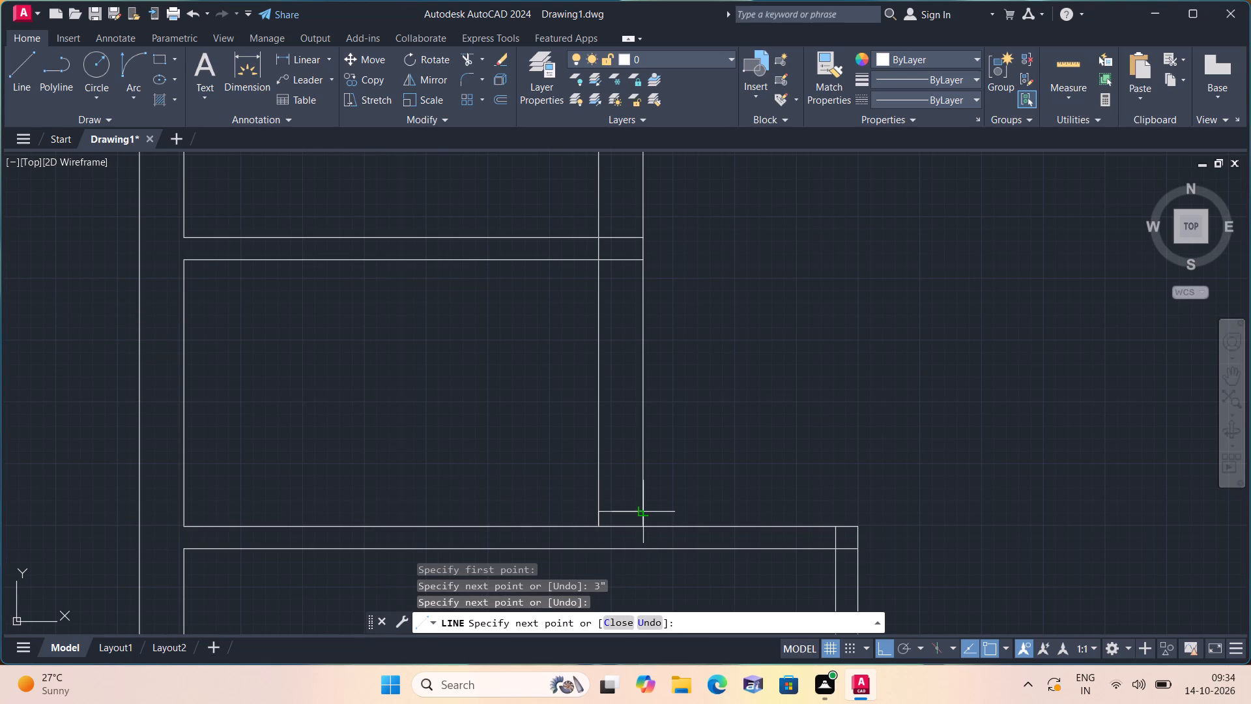
key(space)
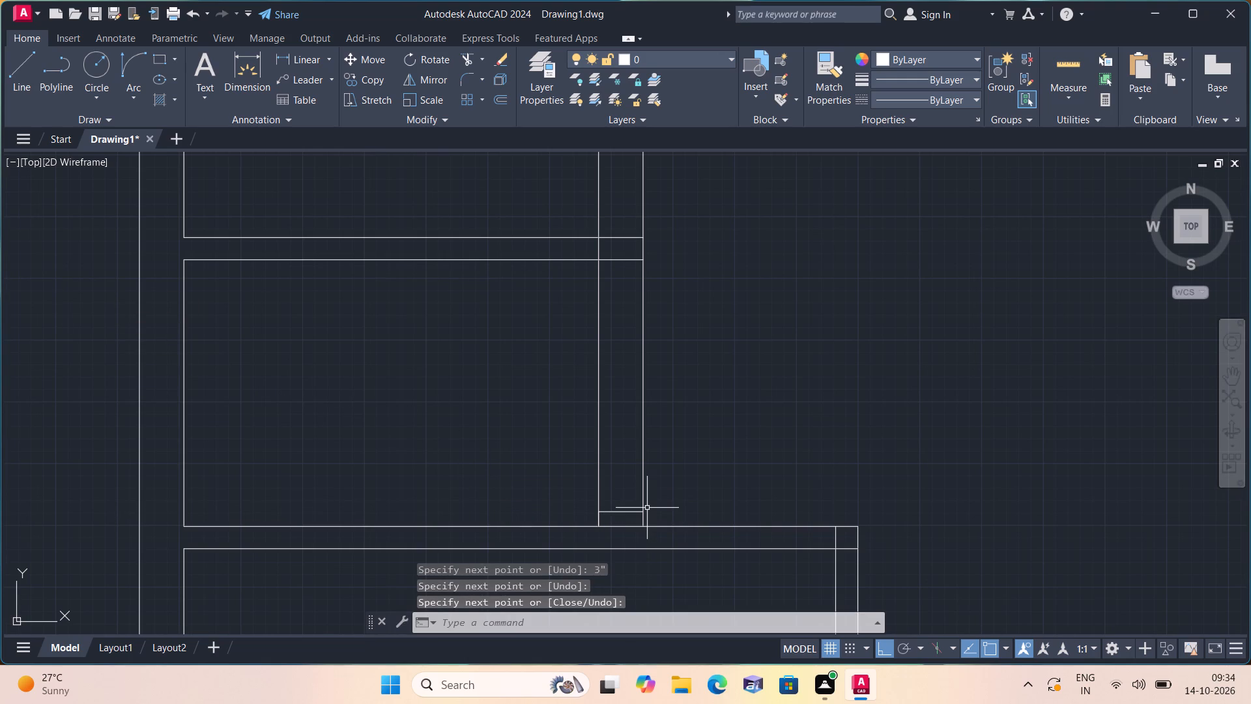
Delete the 3" vertical helper line on the wall's left face below the new jamb line.
scroll(595, 533, up, 2)
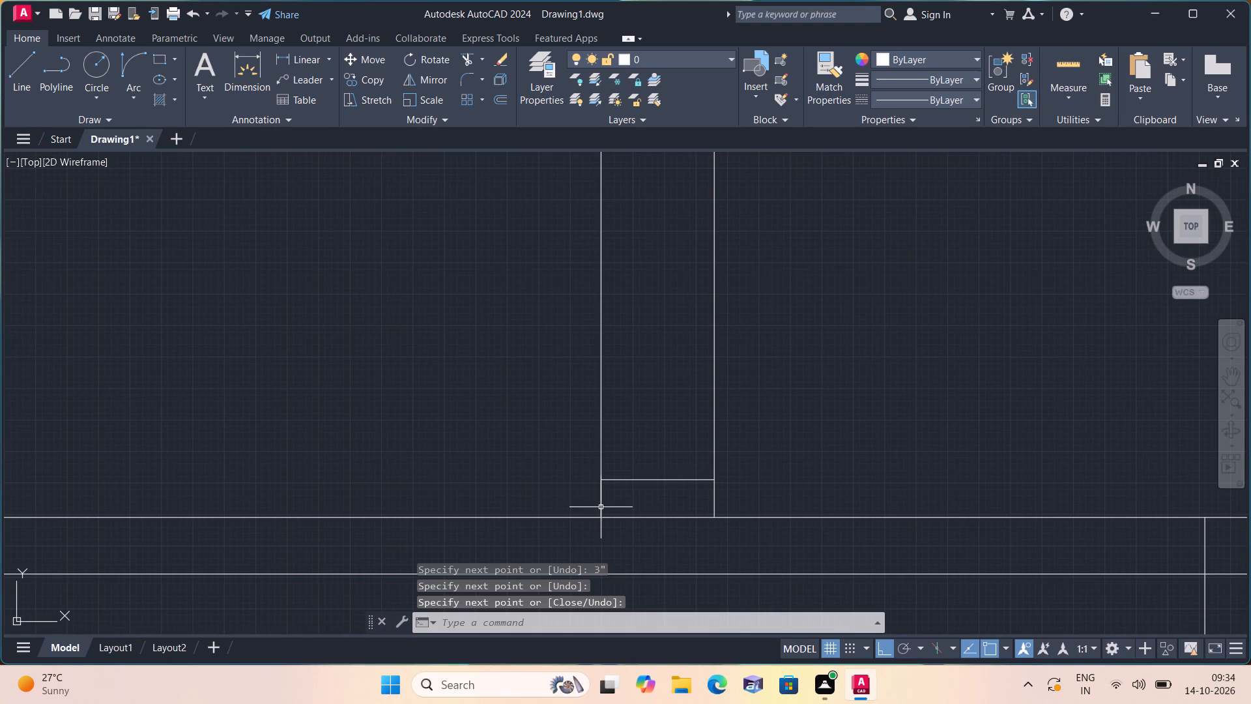
click(601, 506)
key(Delete)
Draw a line from the new jamb line's midpoint in upward segments of 2", 2' and 2", finishing across to the wall's left face.
text(l)
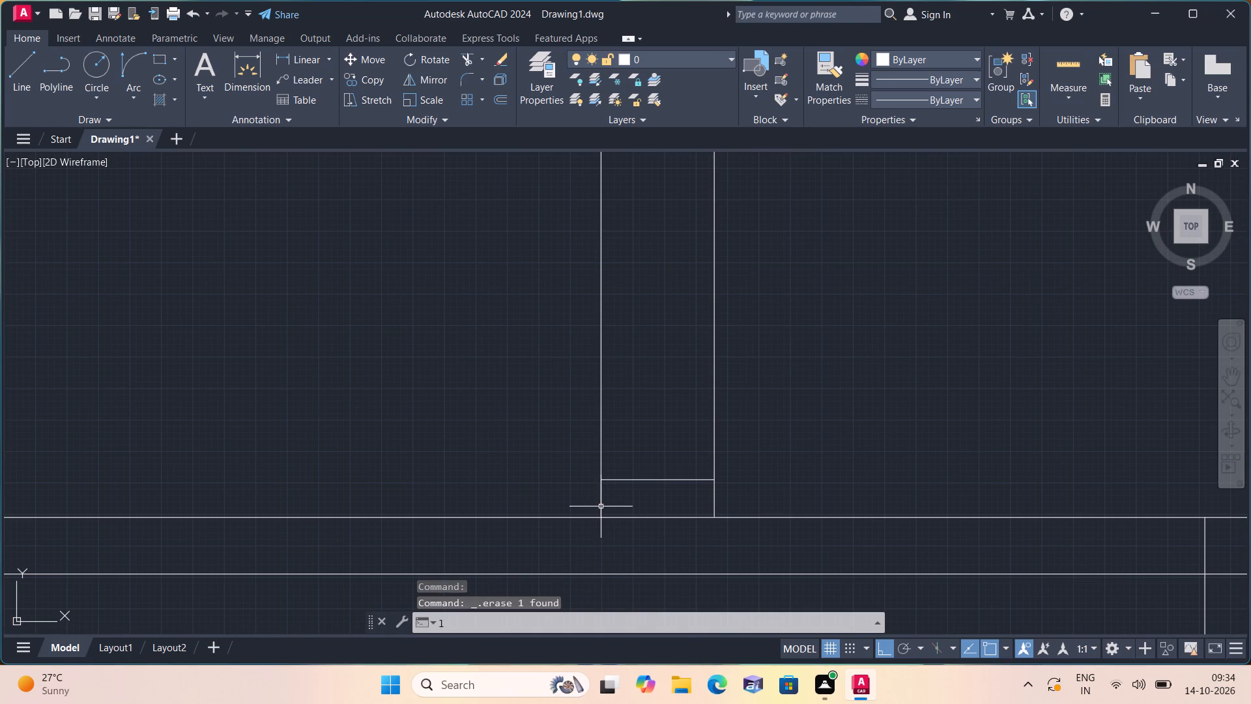
key(space)
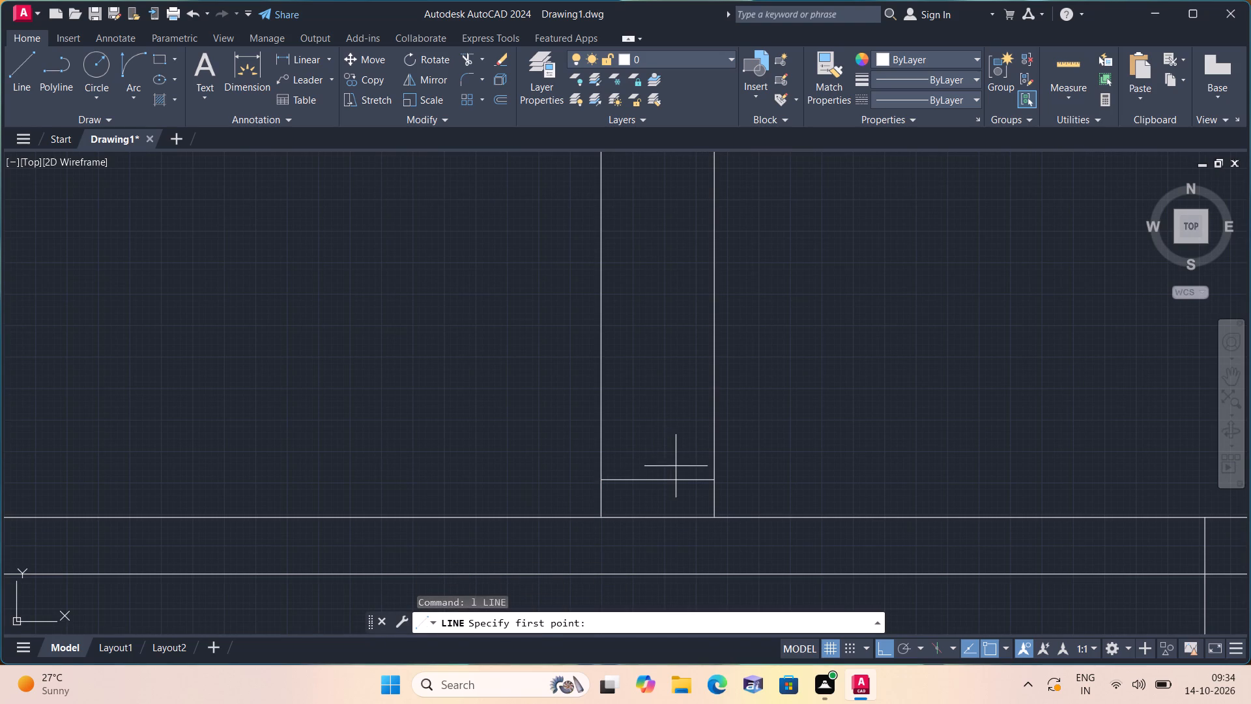
click(662, 482)
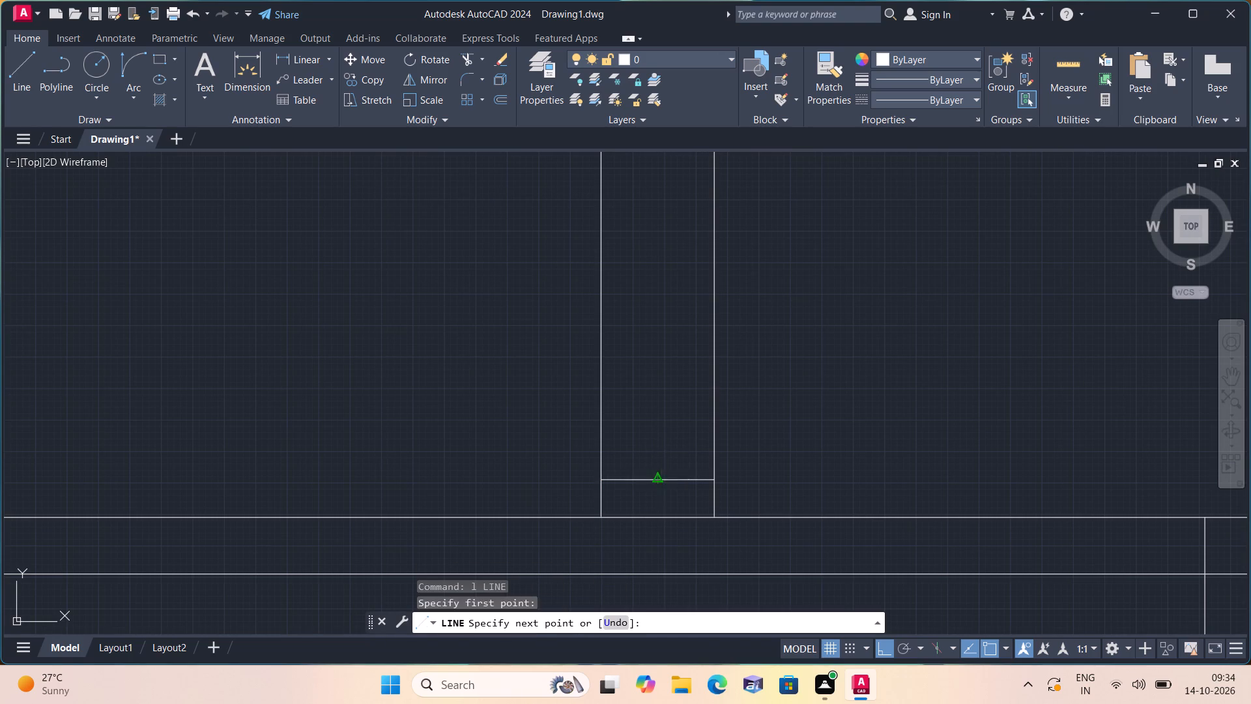
text(2")
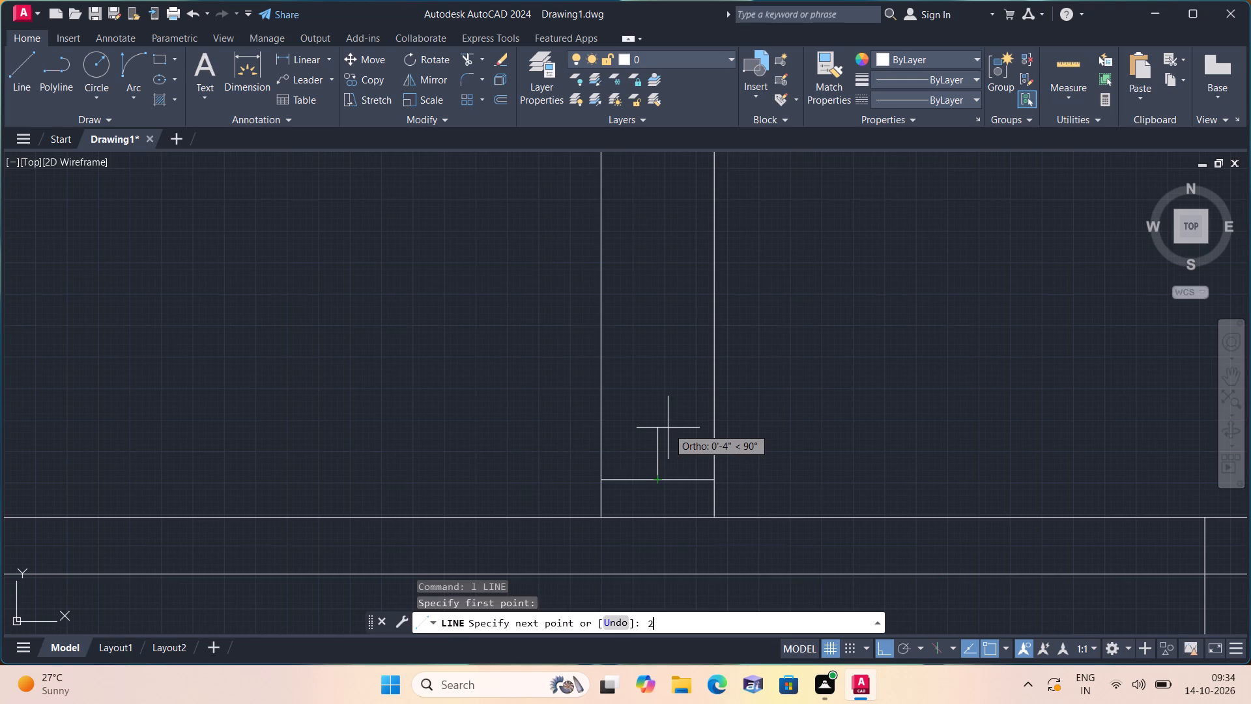
key(space)
middle_drag(657, 313, 659, 355)
scroll(655, 327, down, 1)
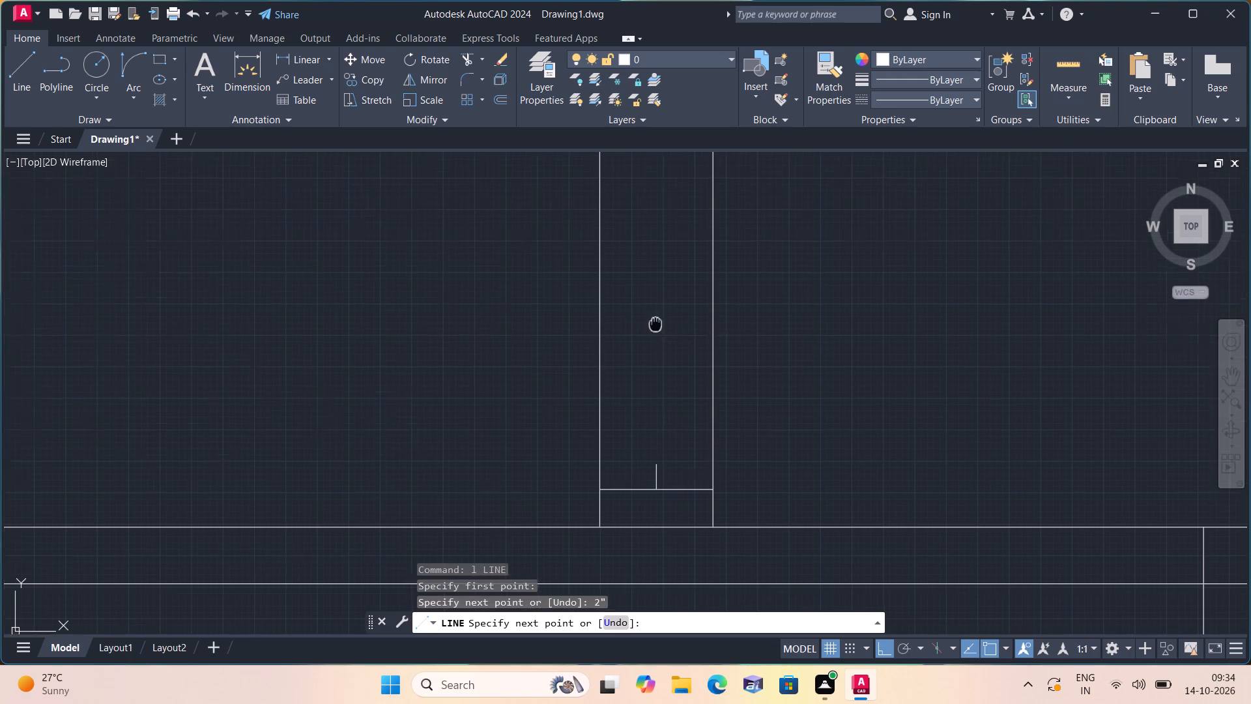
middle_drag(659, 355, 670, 439)
key(2)
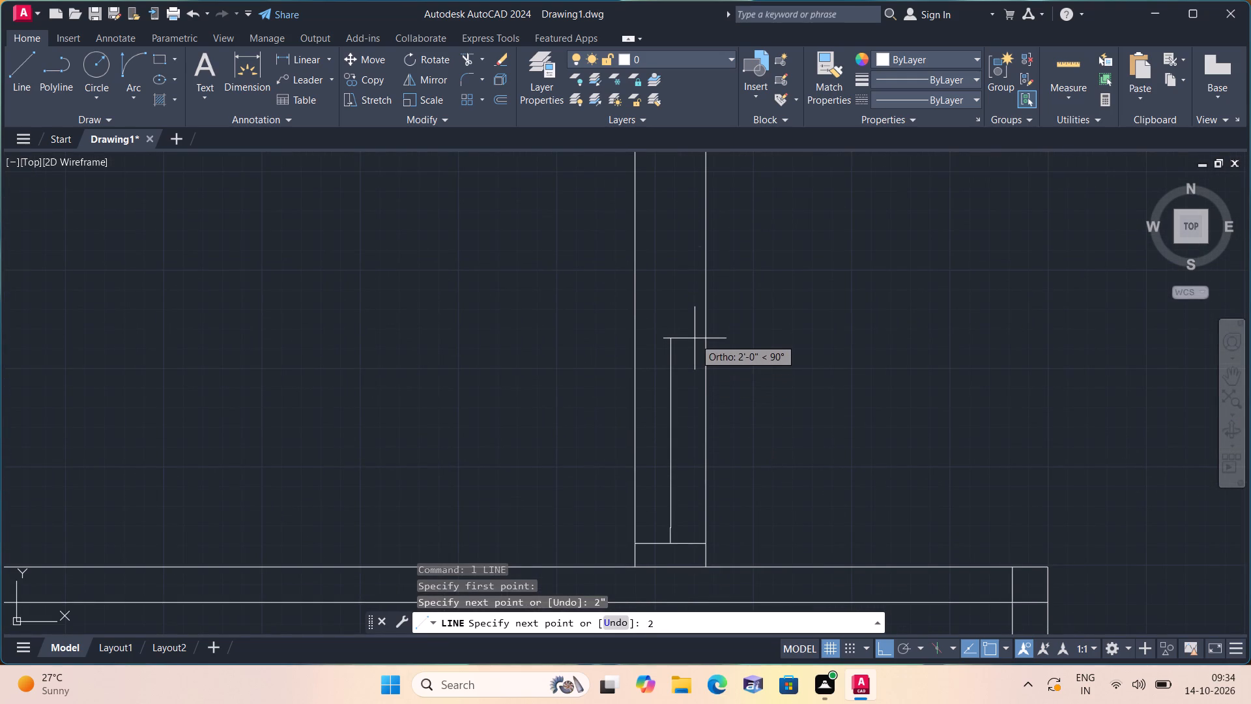
text(')
key(space)
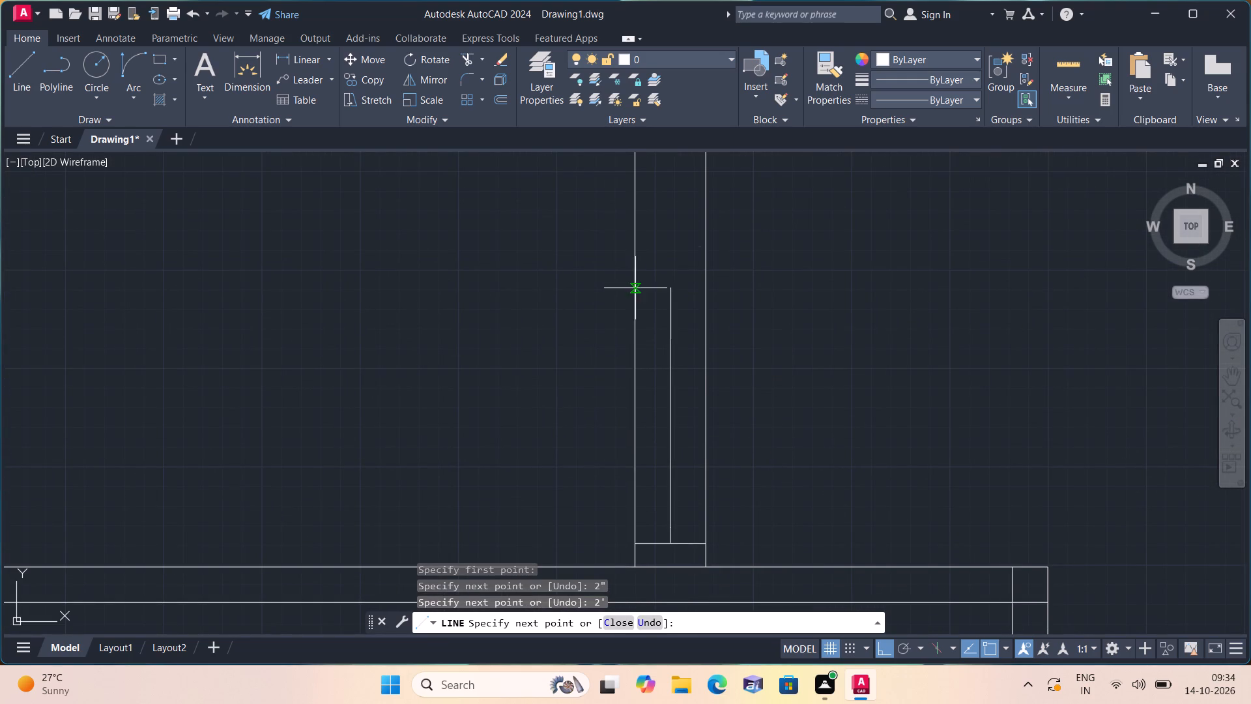
text(2")
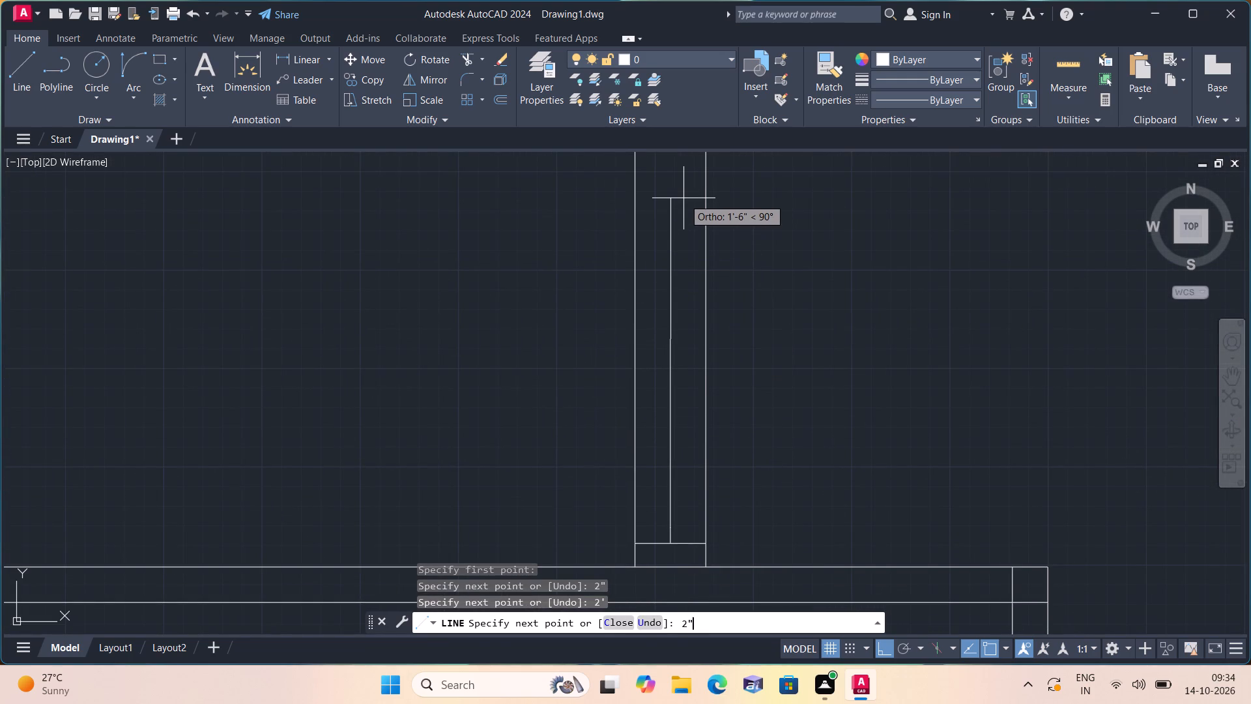
key(space)
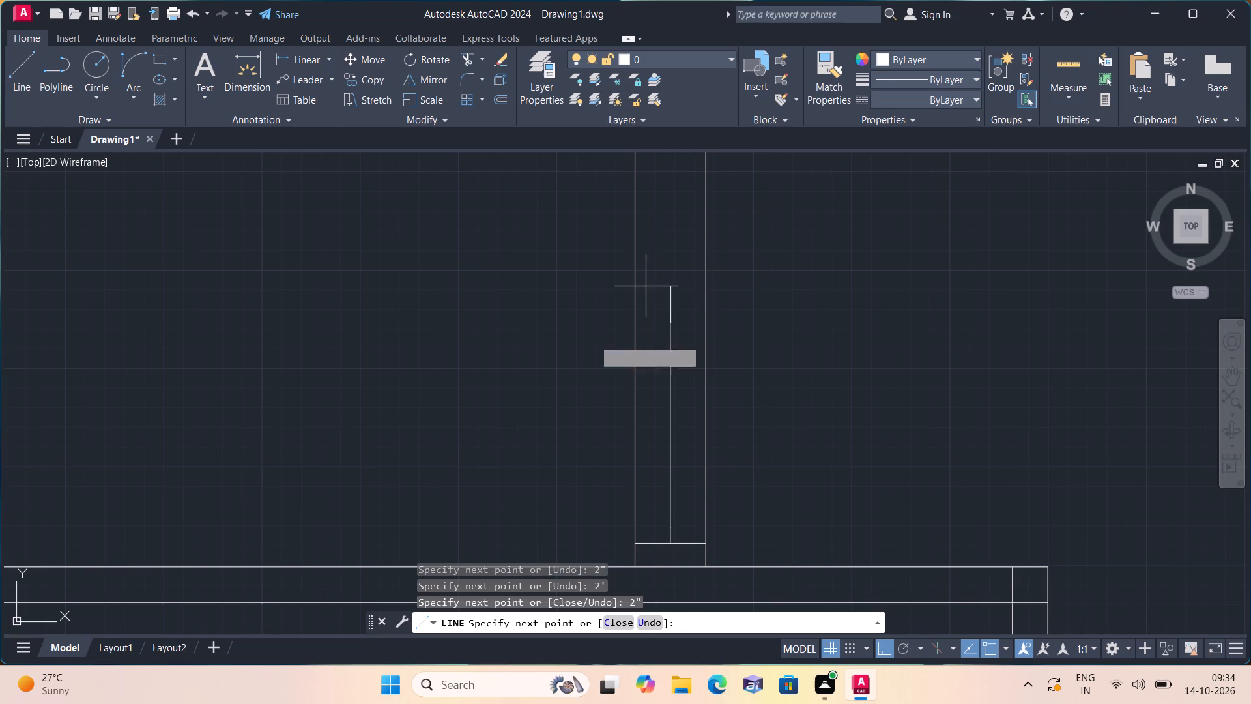
click(636, 319)
key(space)
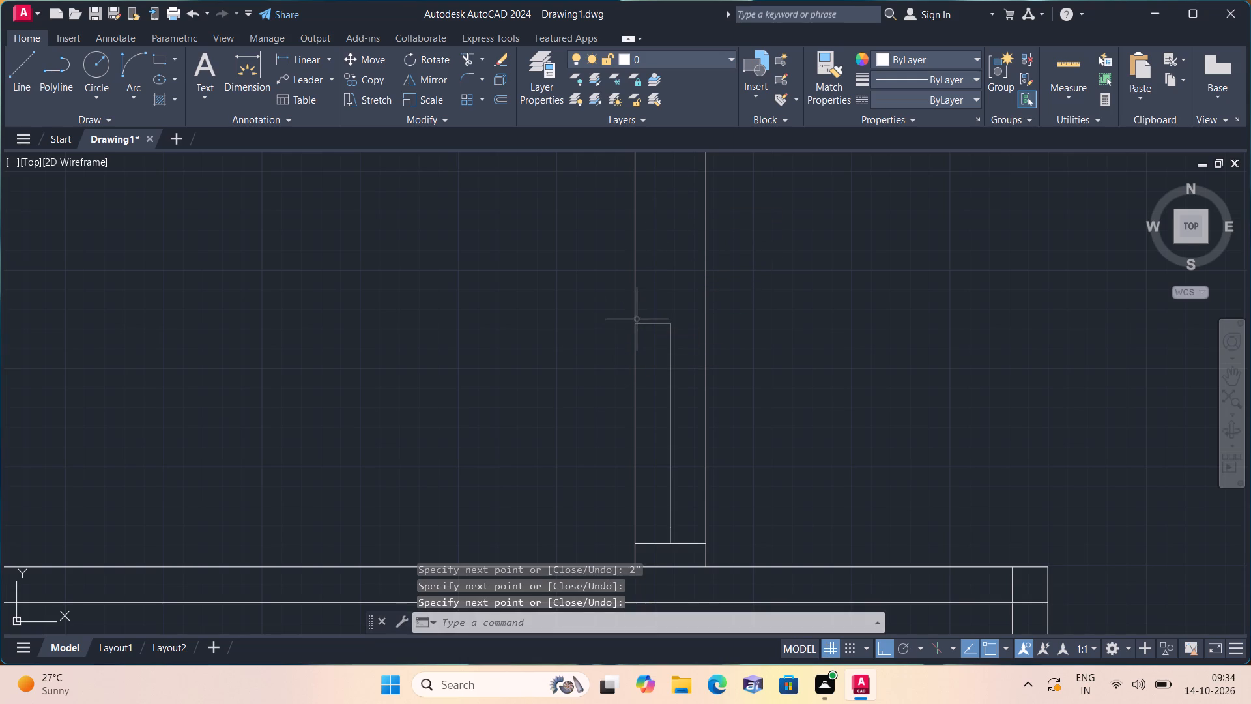
Draw a line from the top of the centre line across to the wall's right face to complete the upper jamb.
key(space)
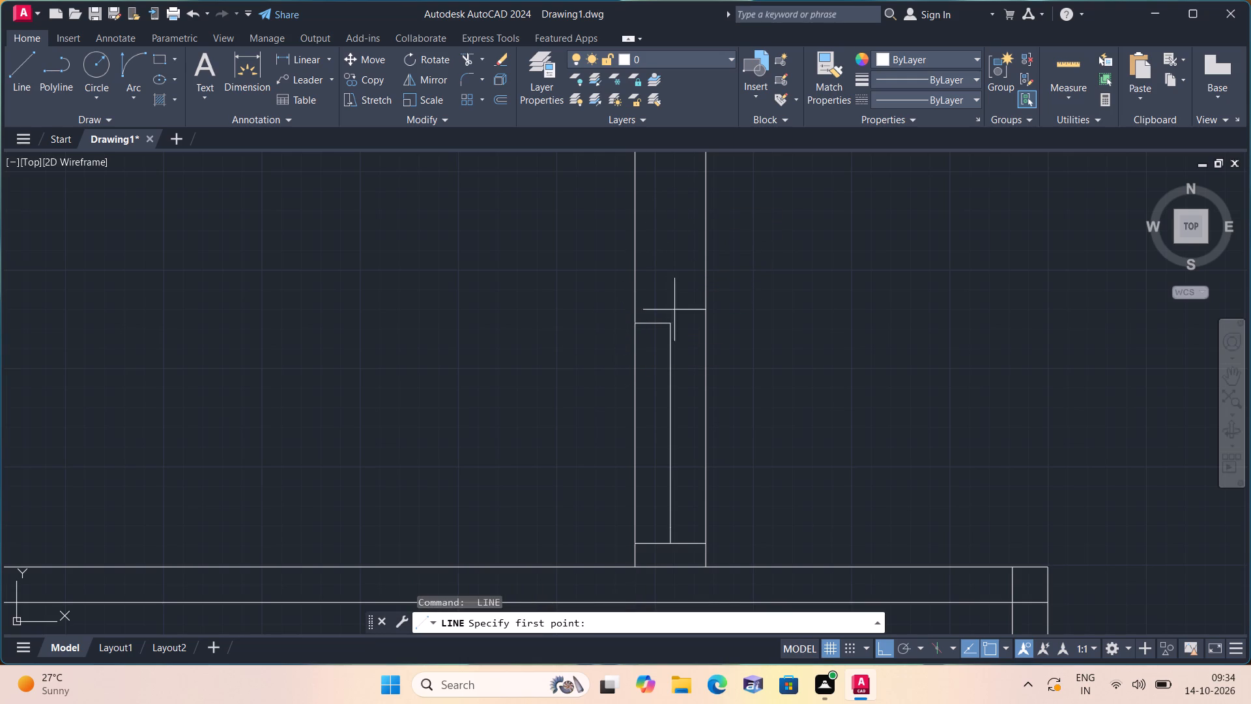
click(672, 318)
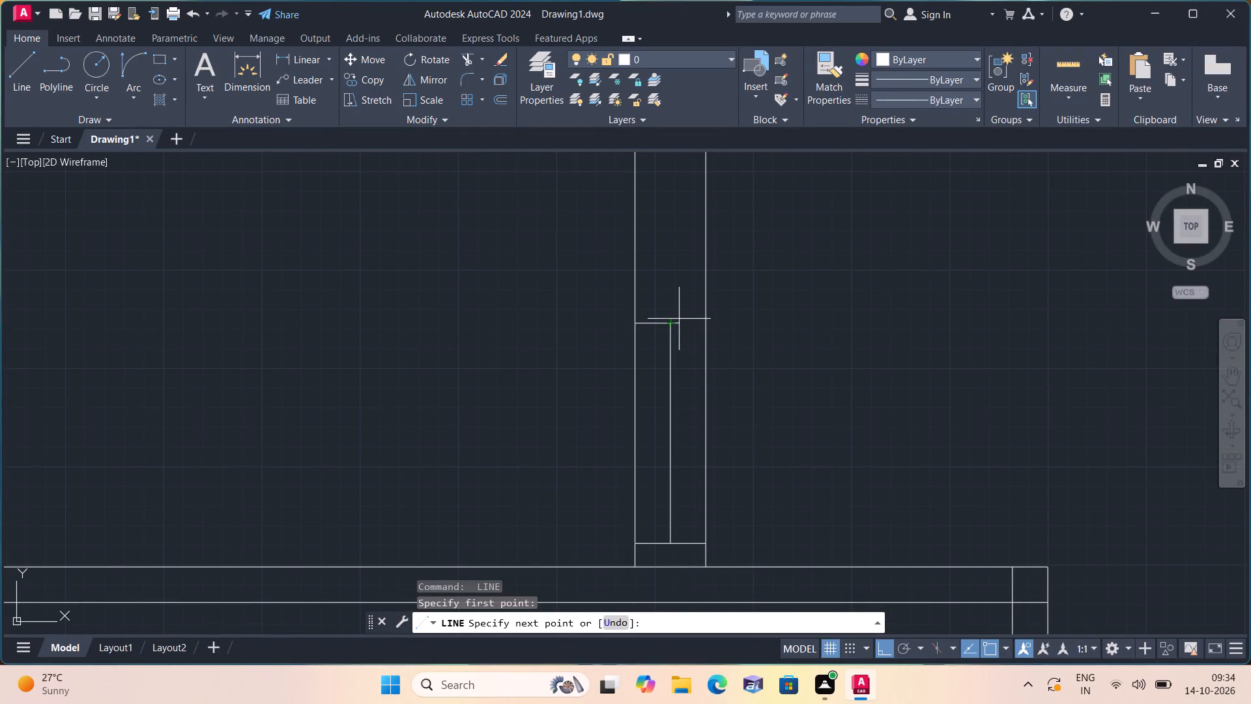
click(707, 327)
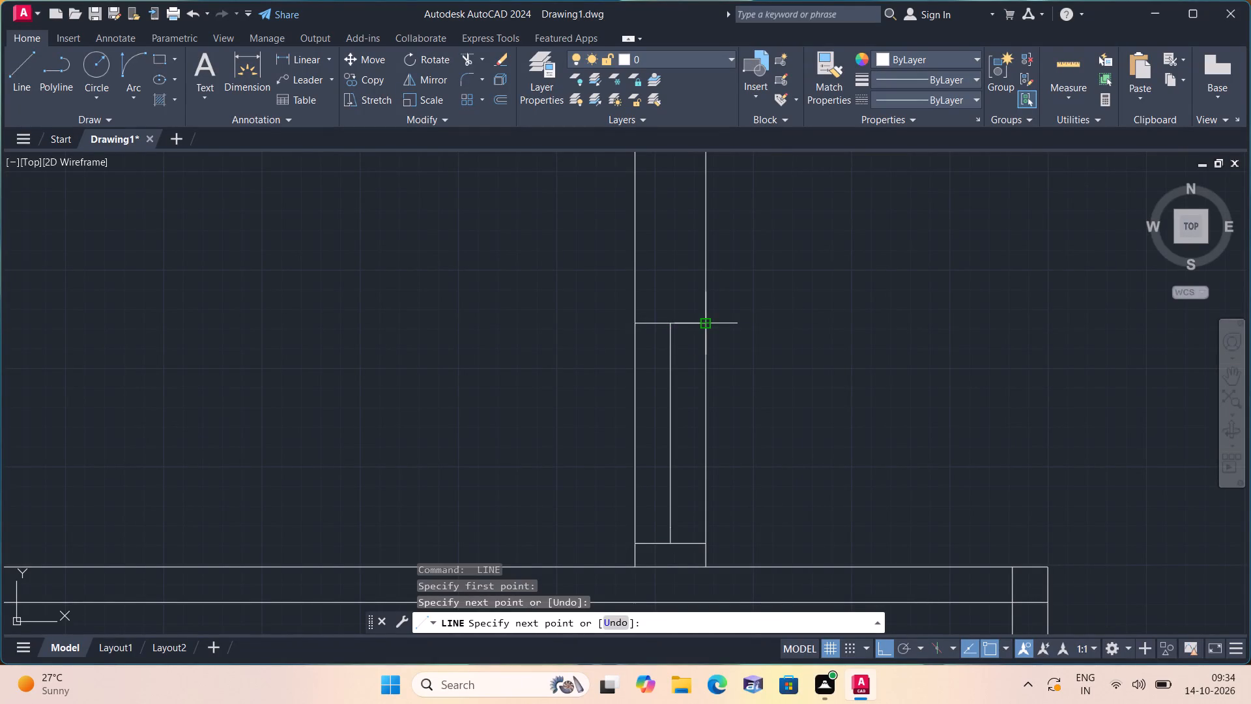
key(space)
Trim both wall faces and the 2' middle segment between the two jamb lines, leaving the 2" stubs.
text(trim)
key(space)
click(811, 382)
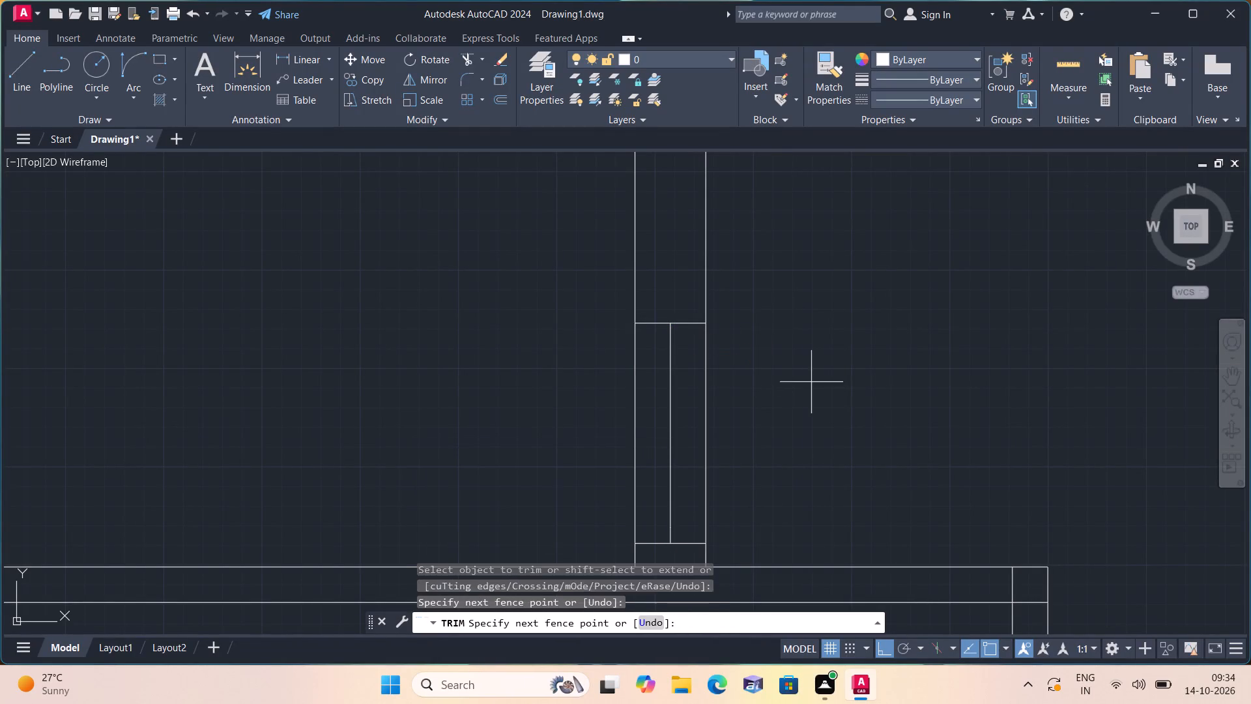
click(450, 436)
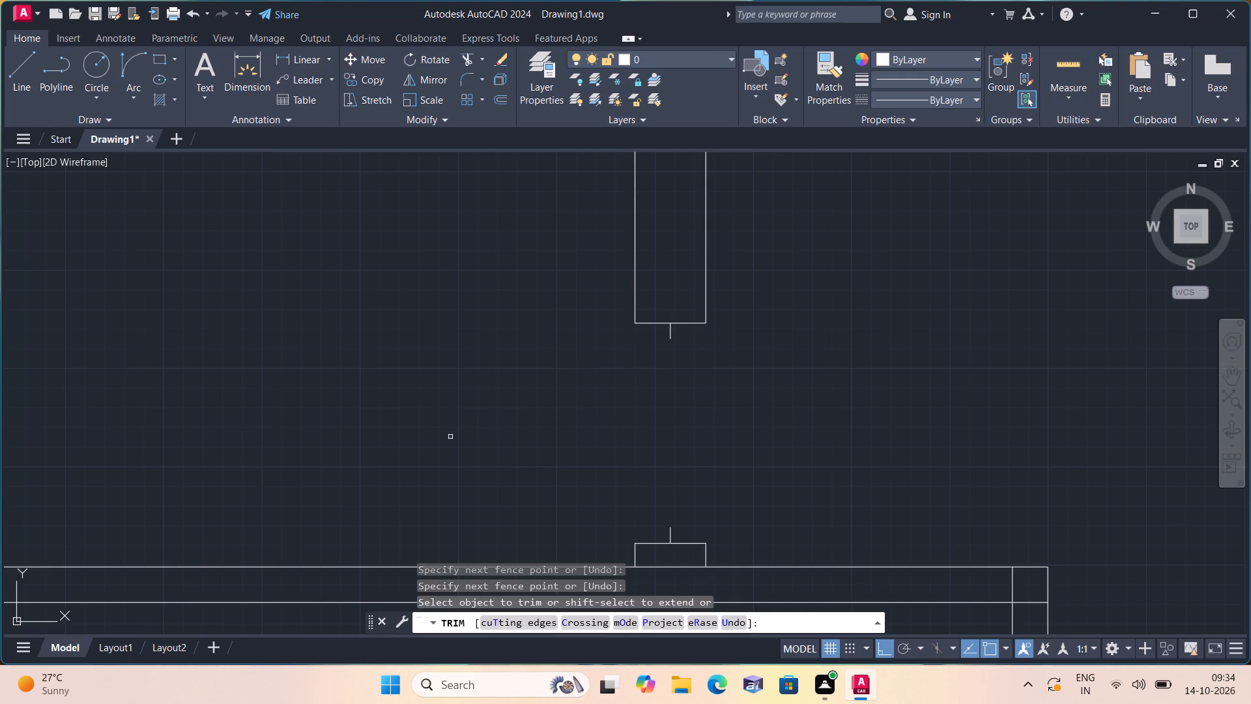
key(Escape)
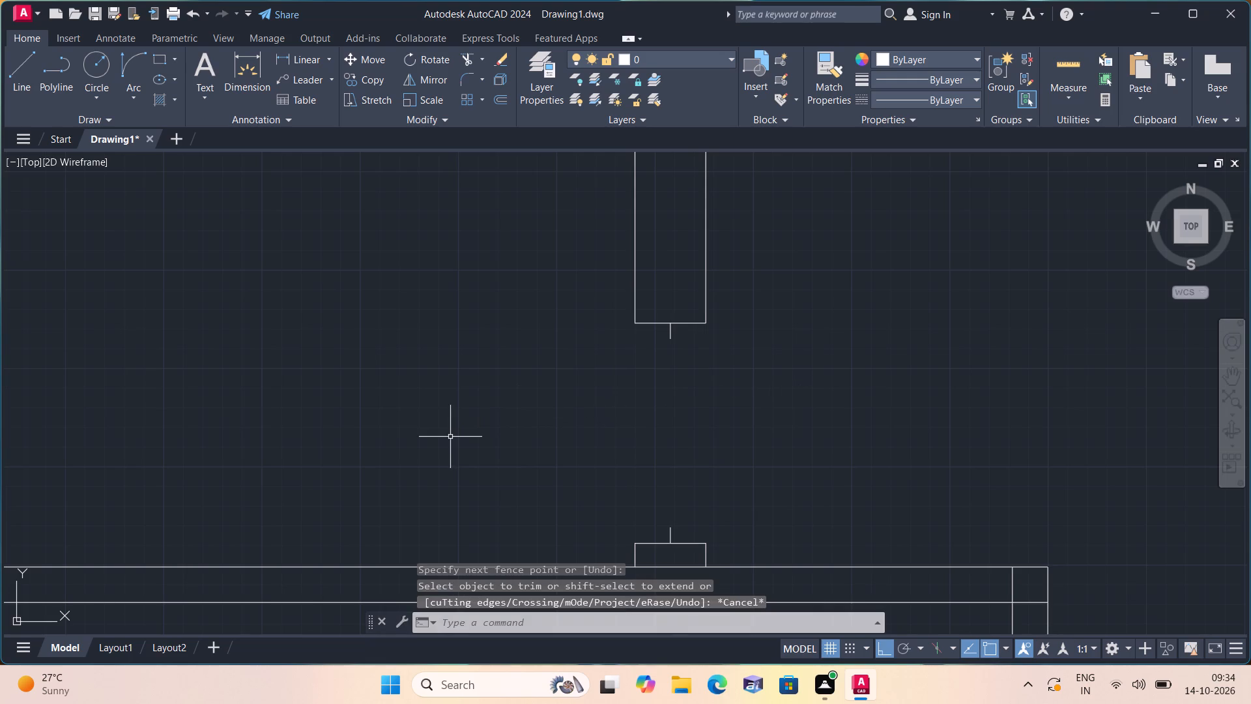
Draw a 2' horizontal door leaf line to the left from the top of the lower jamb stub.
text(l)
key(space)
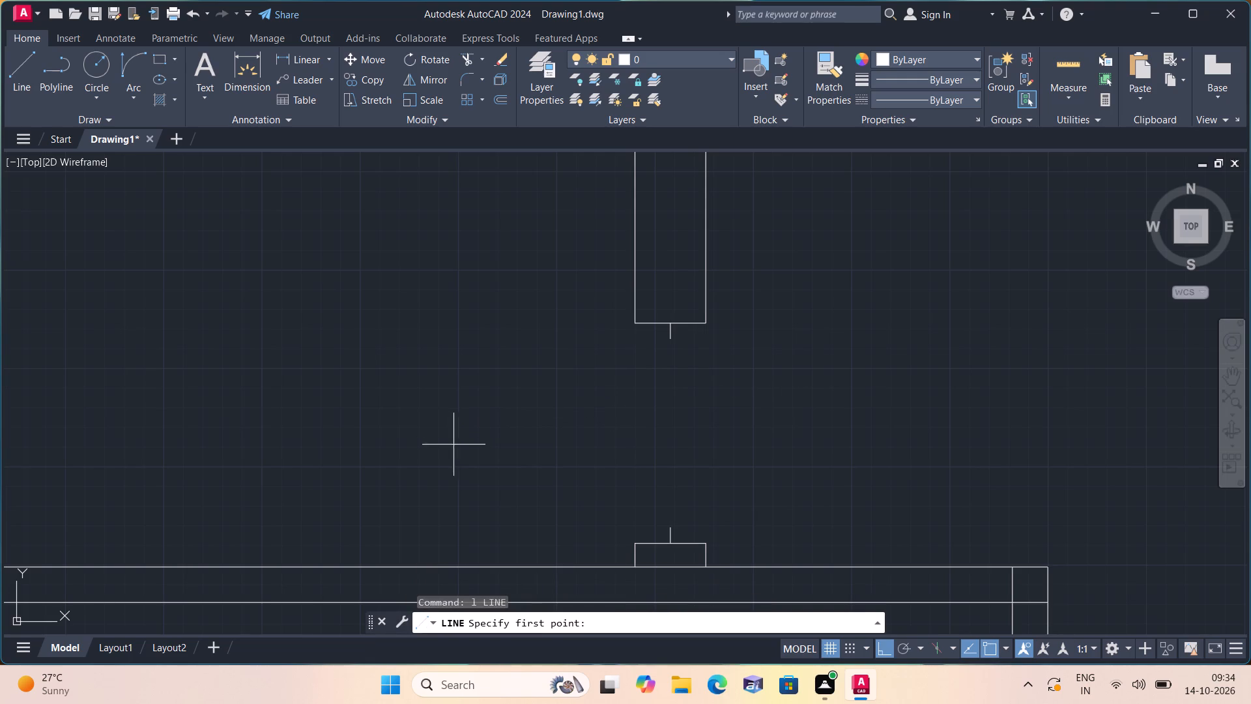
click(674, 527)
scroll(476, 465, down, 2)
middle_drag(476, 465, 558, 504)
text(2')
key(space)
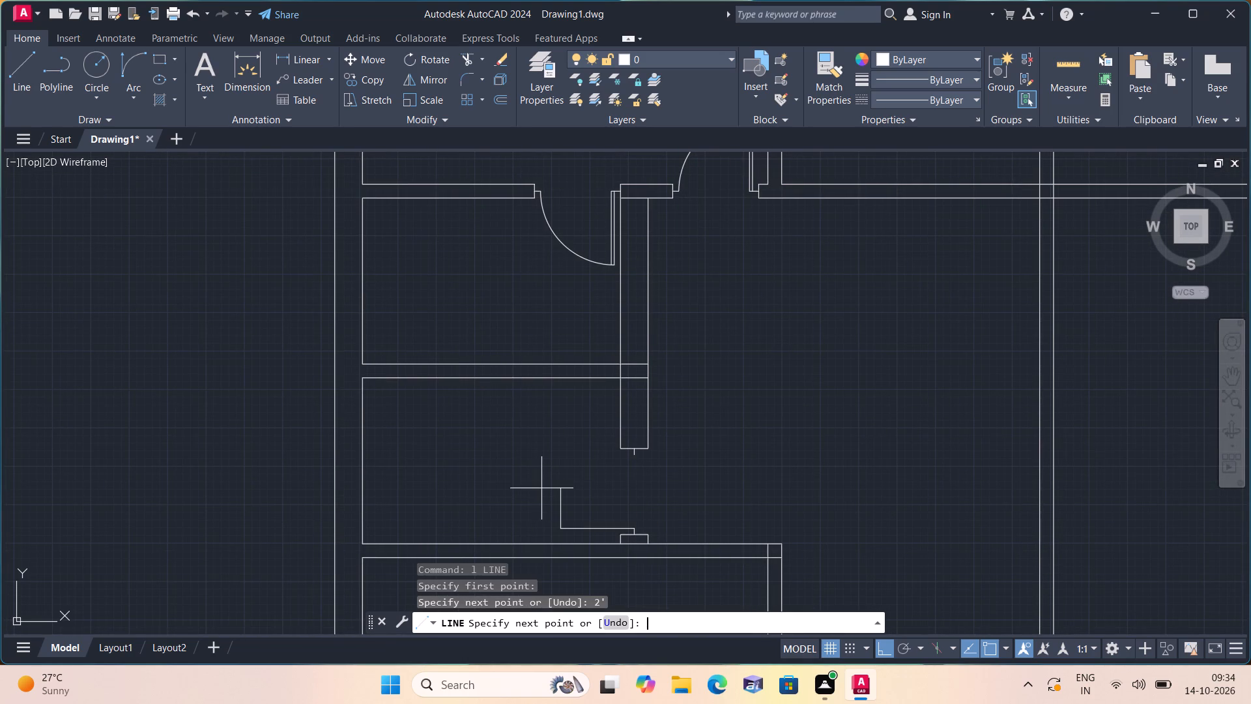
key(Escape)
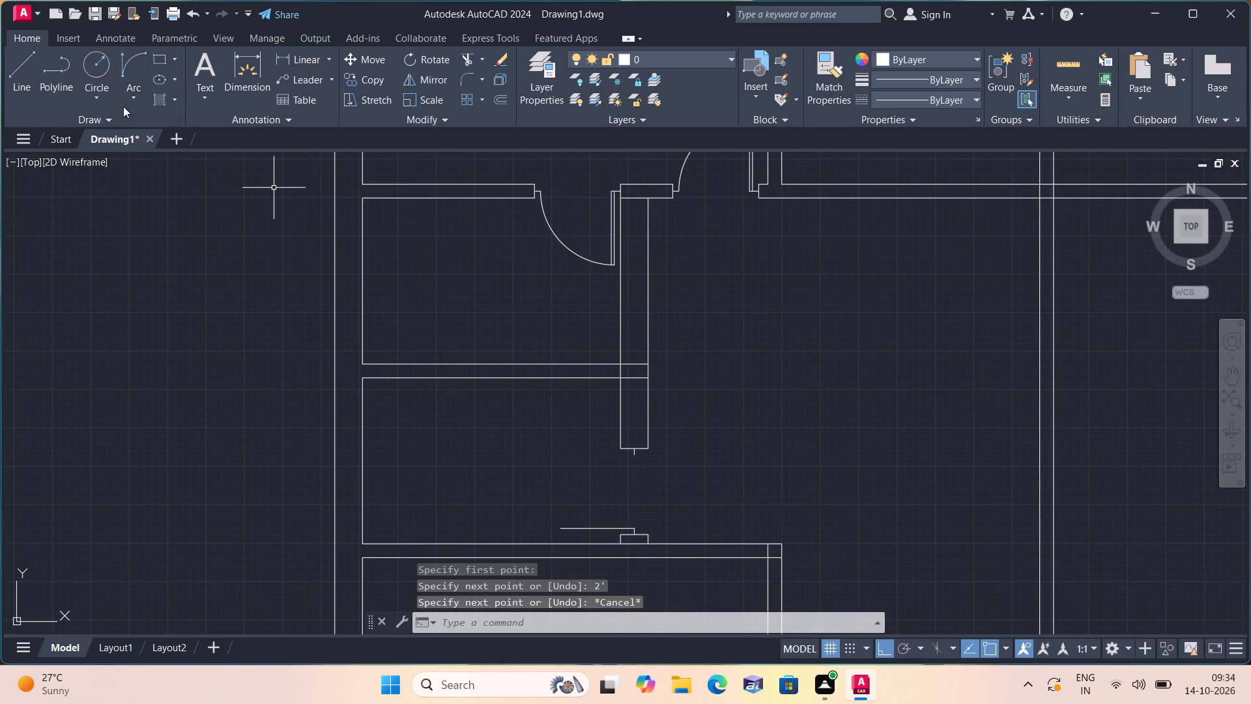
Draw the door swing as a Start, End, Direction arc from the leaf's free end to the upper jamb stub's tip.
drag(134, 98, 184, 126)
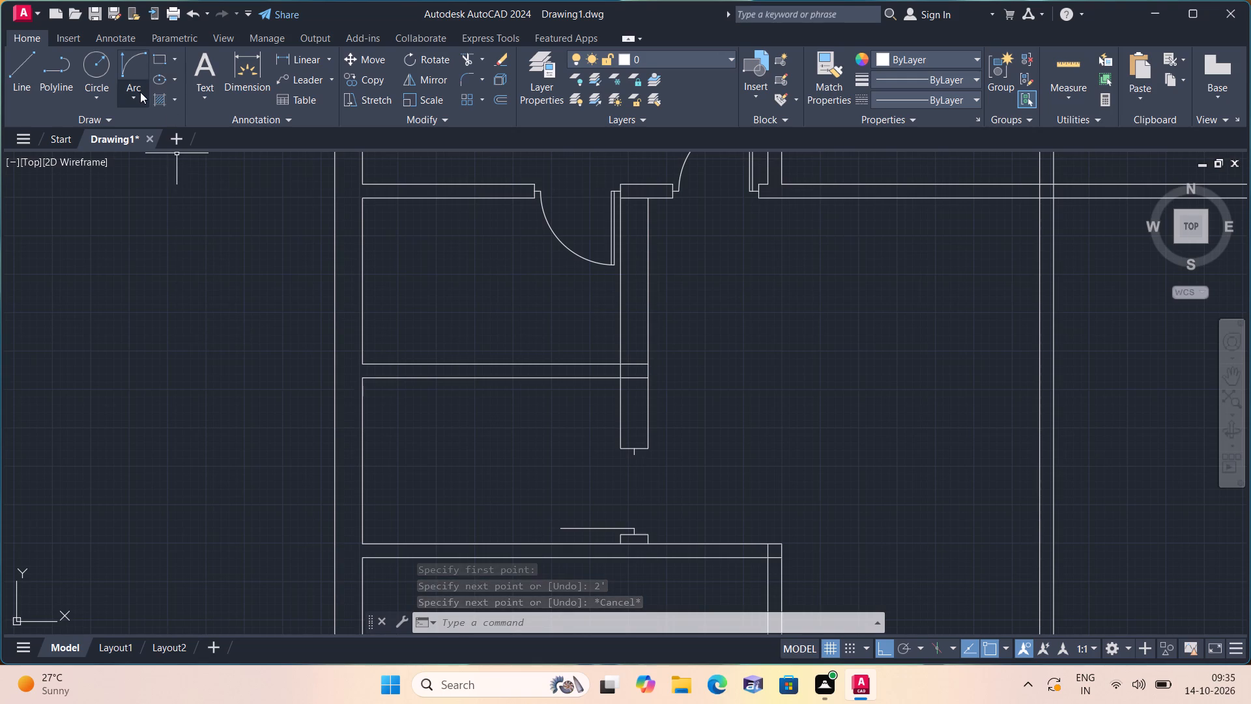
click(137, 94)
click(190, 294)
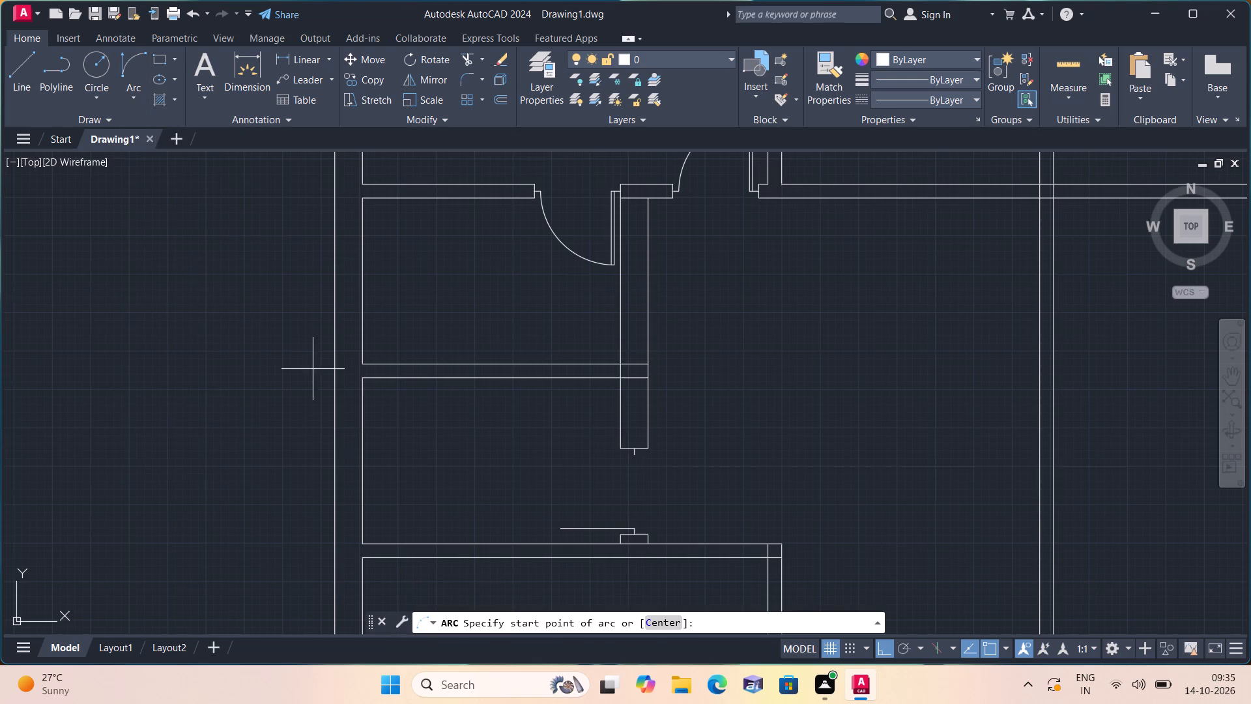
middle_drag(424, 415, 362, 332)
scroll(422, 402, up, 2)
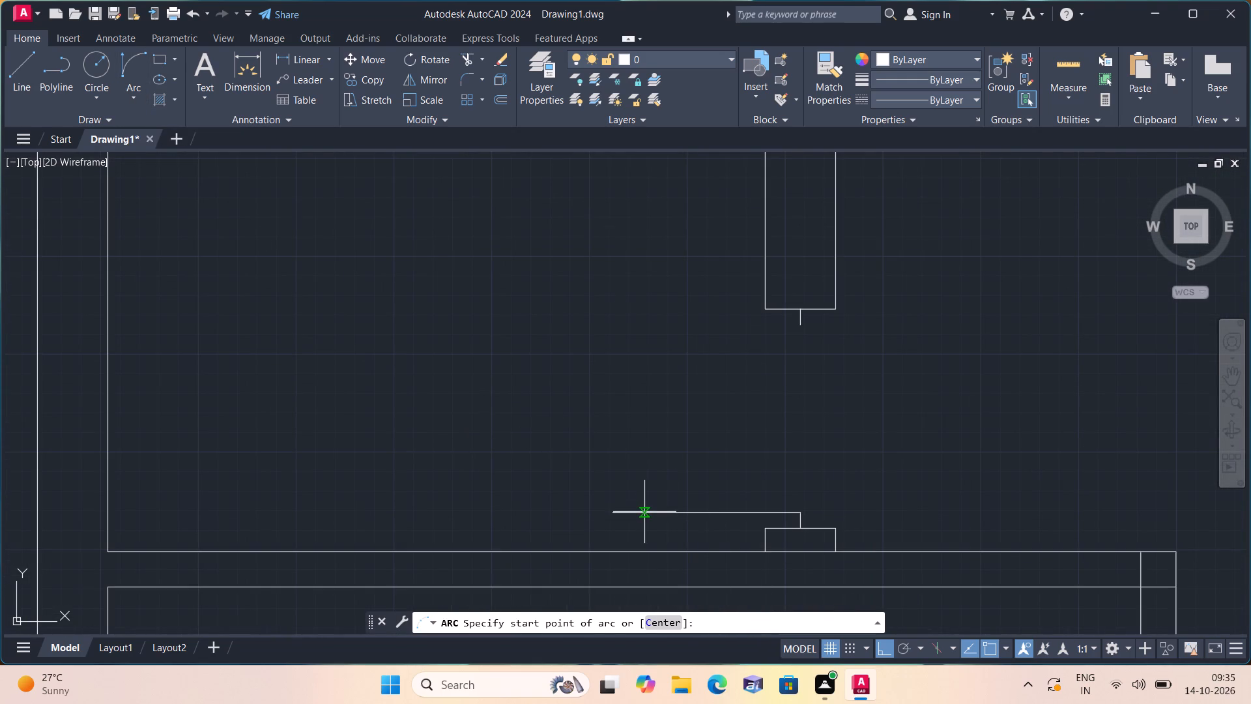
click(616, 508)
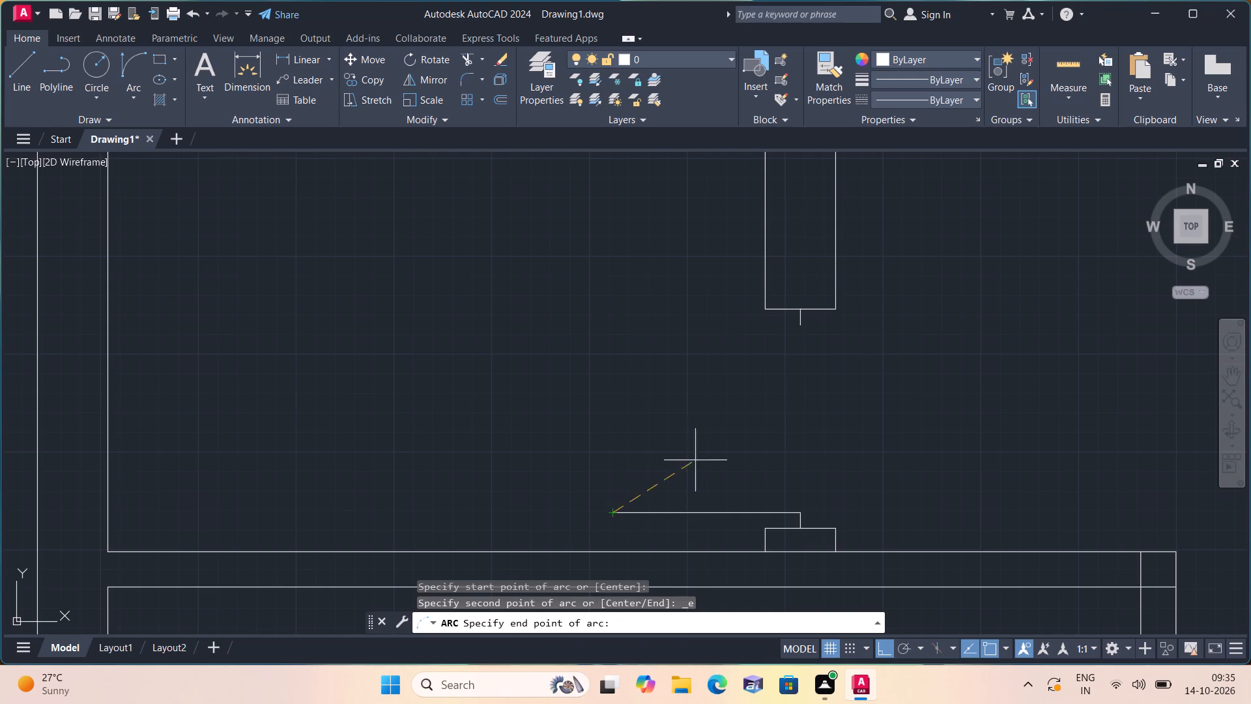
click(802, 324)
click(548, 345)
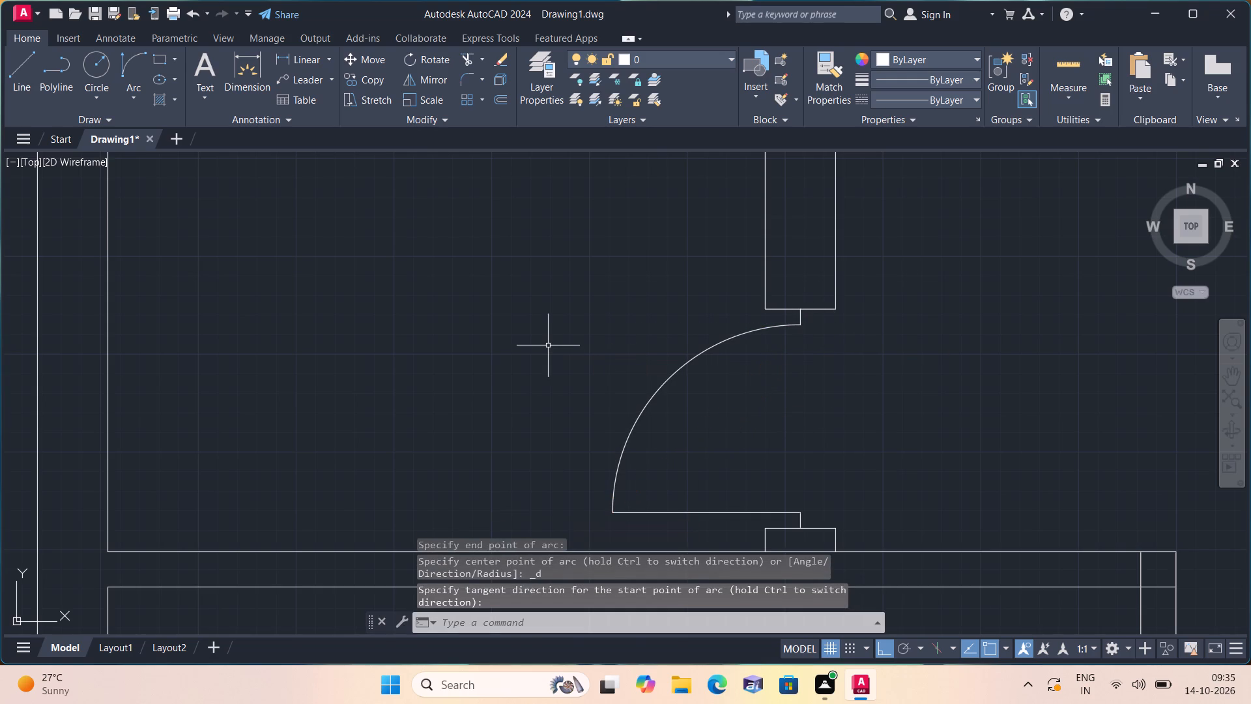
Offset the horizontal door leaf line 1" upward, toward the inside of the opening.
text(off)
key(space)
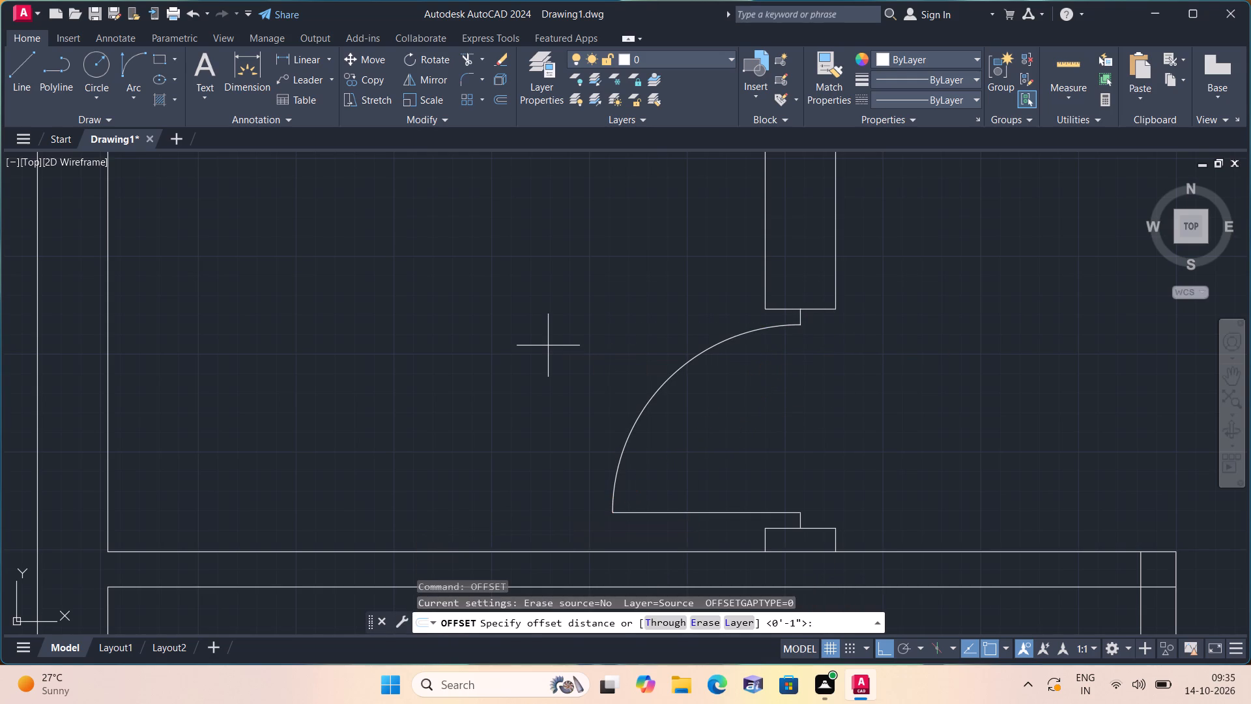
text(1")
key(space)
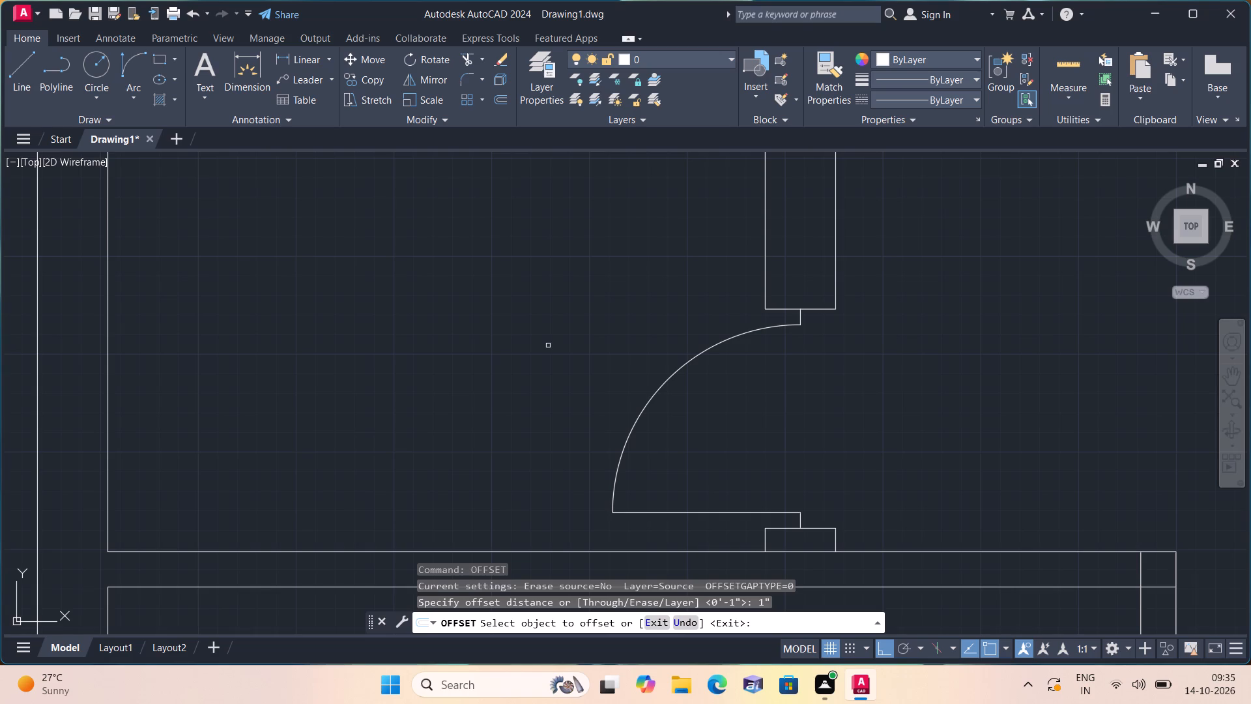
click(678, 512)
click(685, 455)
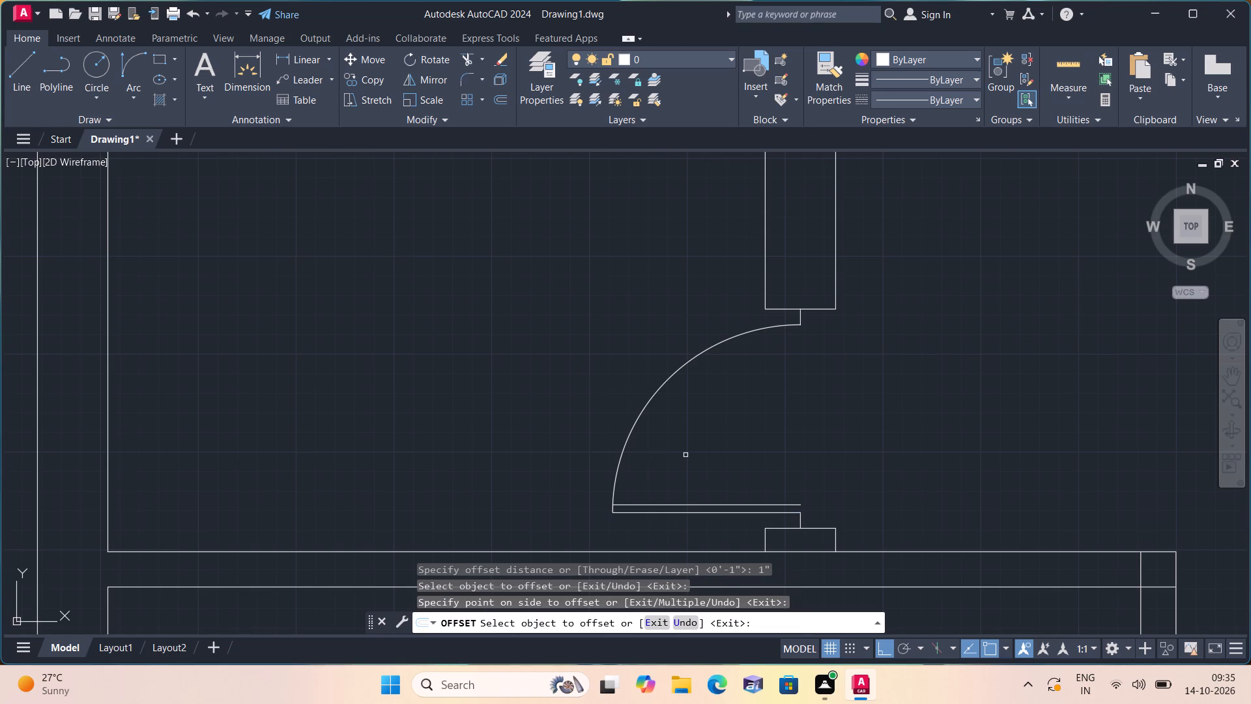
key(space)
Close the hinge end of the door leaf with a short vertical line joining its two long edges.
text(l)
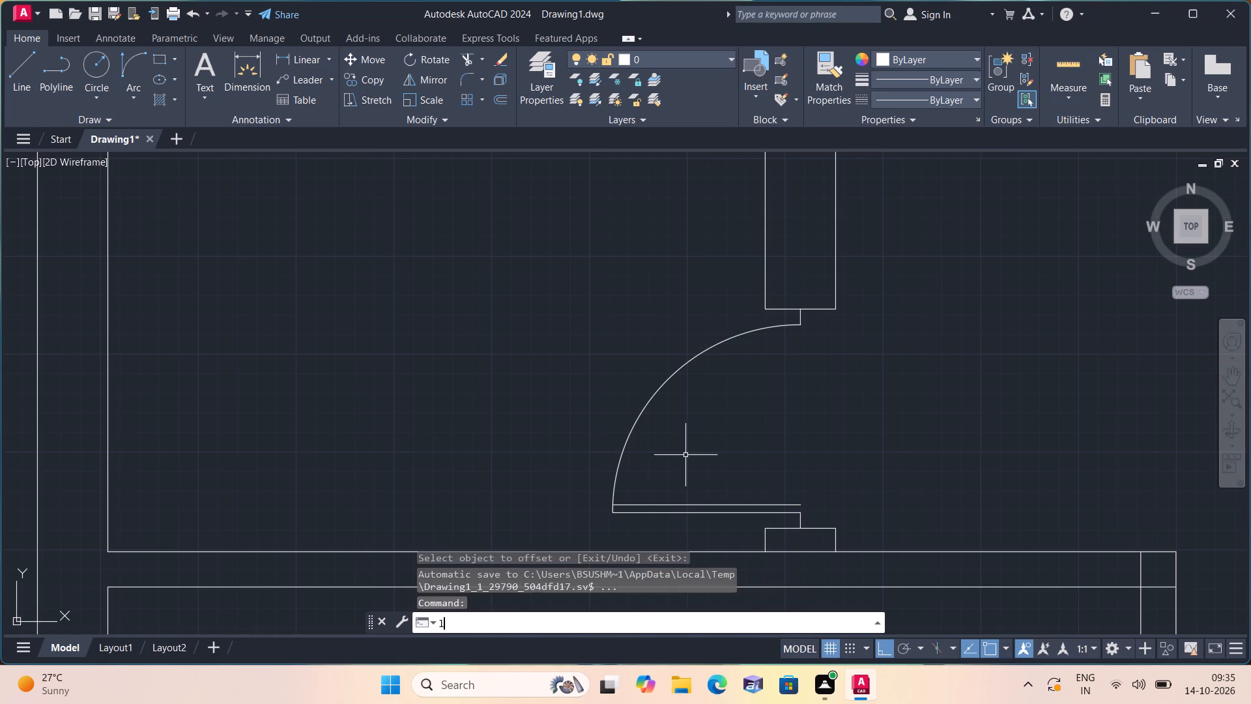
key(Escape)
text(l)
key(space)
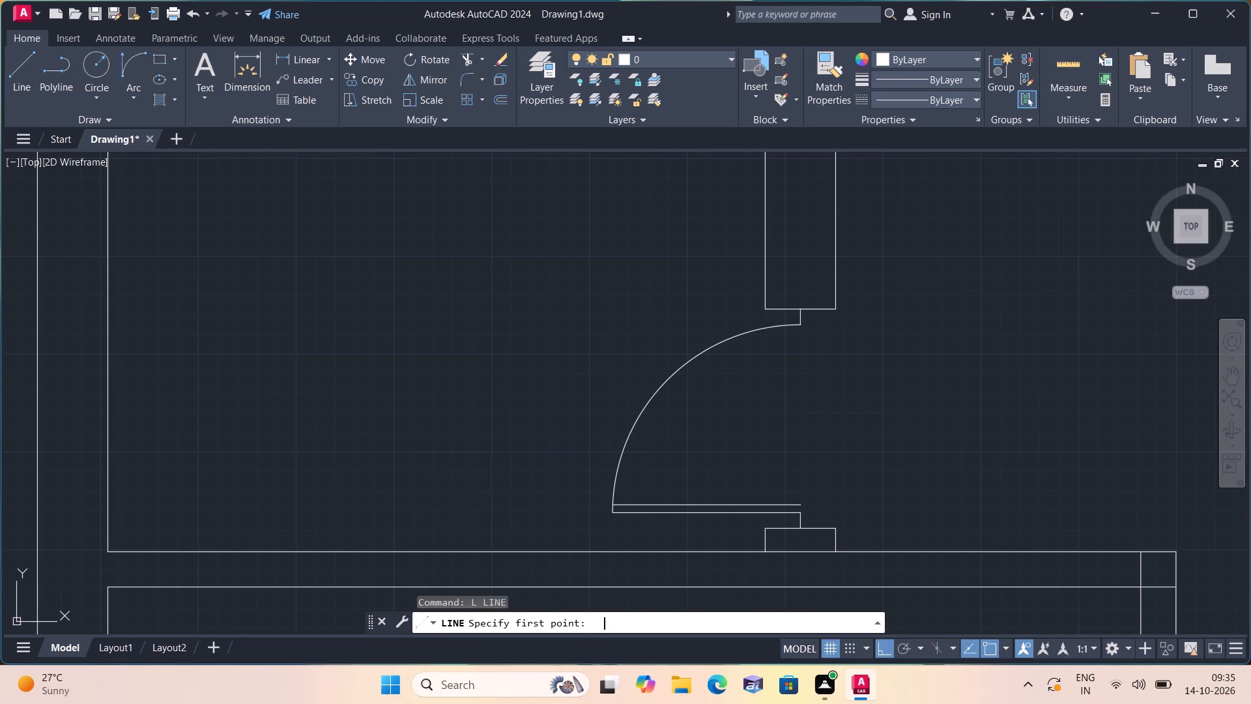
scroll(784, 488, up, 1)
click(813, 516)
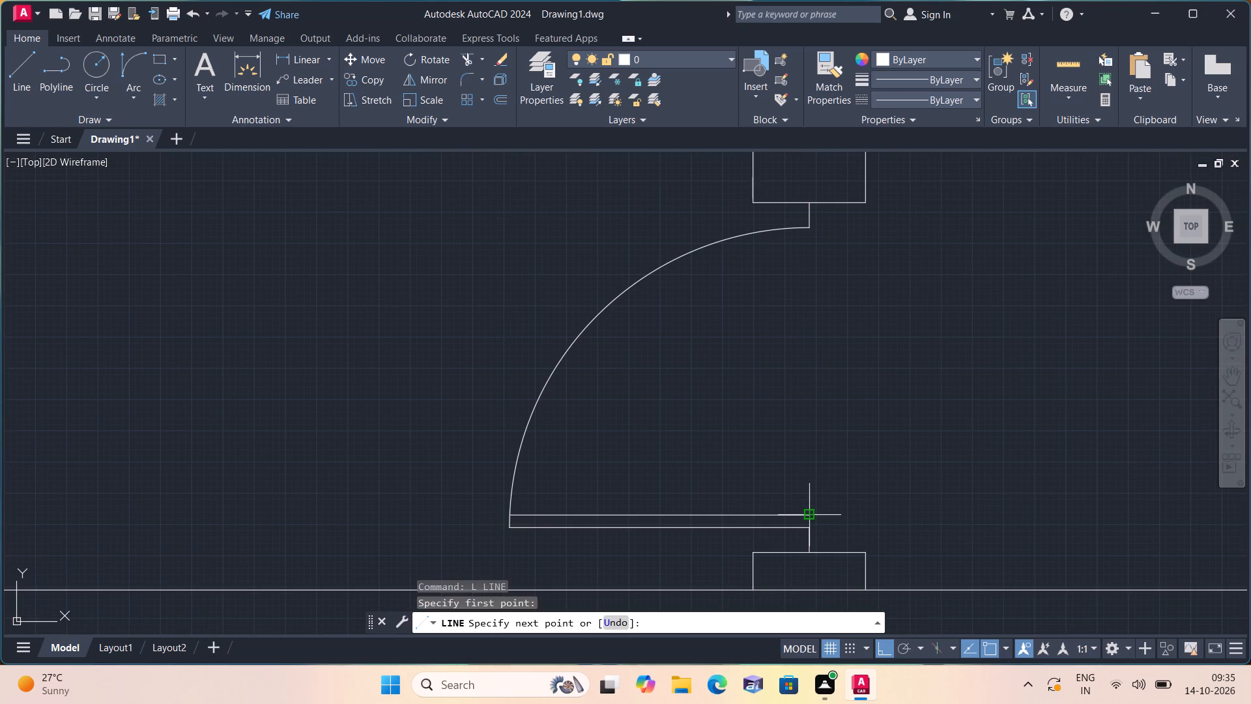
click(809, 531)
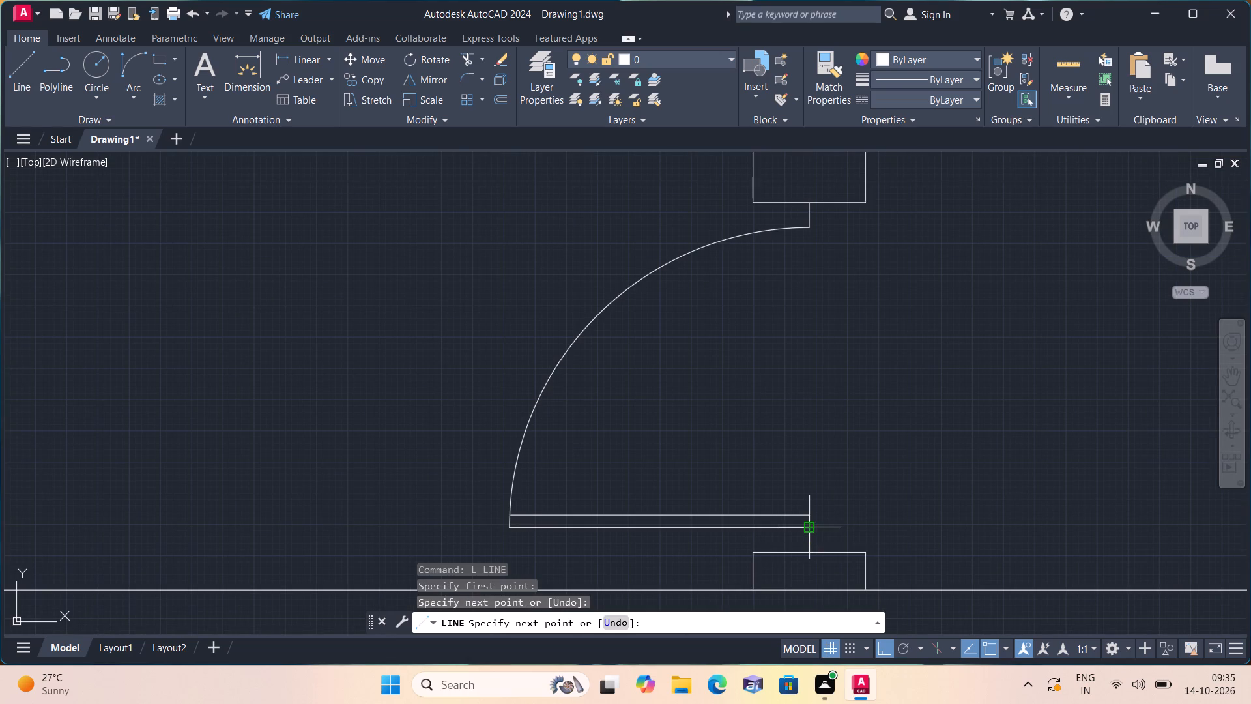
key(space)
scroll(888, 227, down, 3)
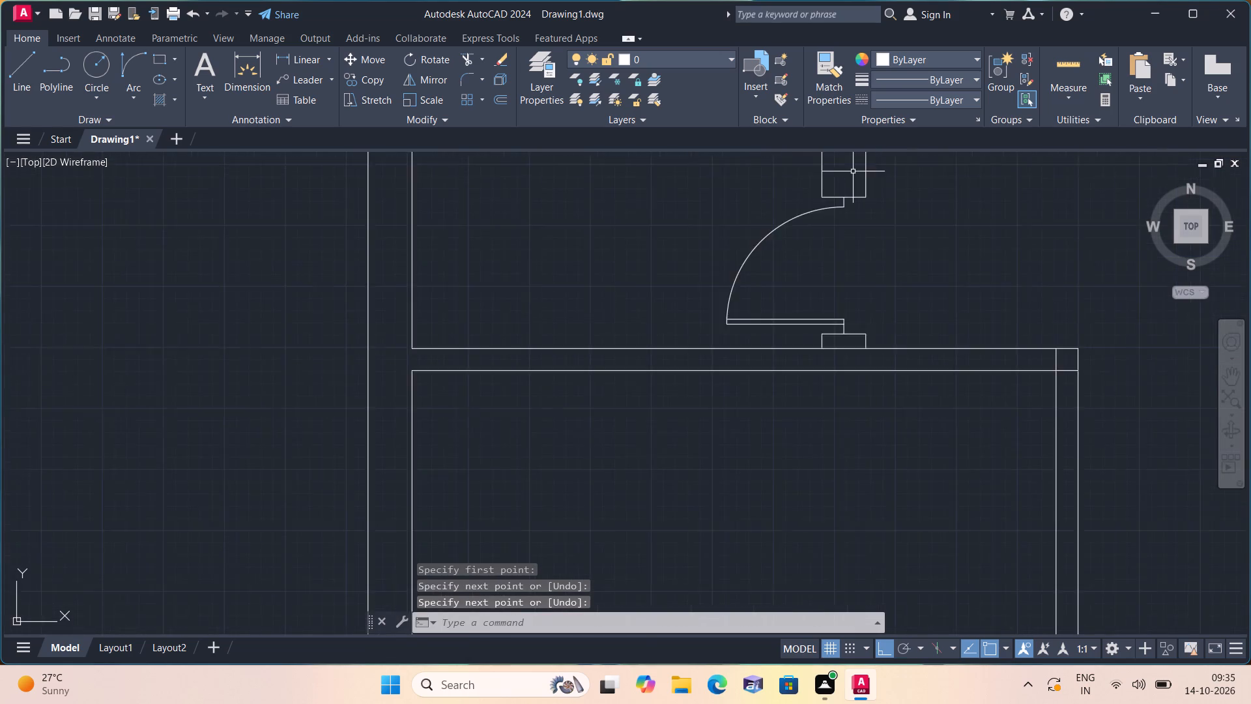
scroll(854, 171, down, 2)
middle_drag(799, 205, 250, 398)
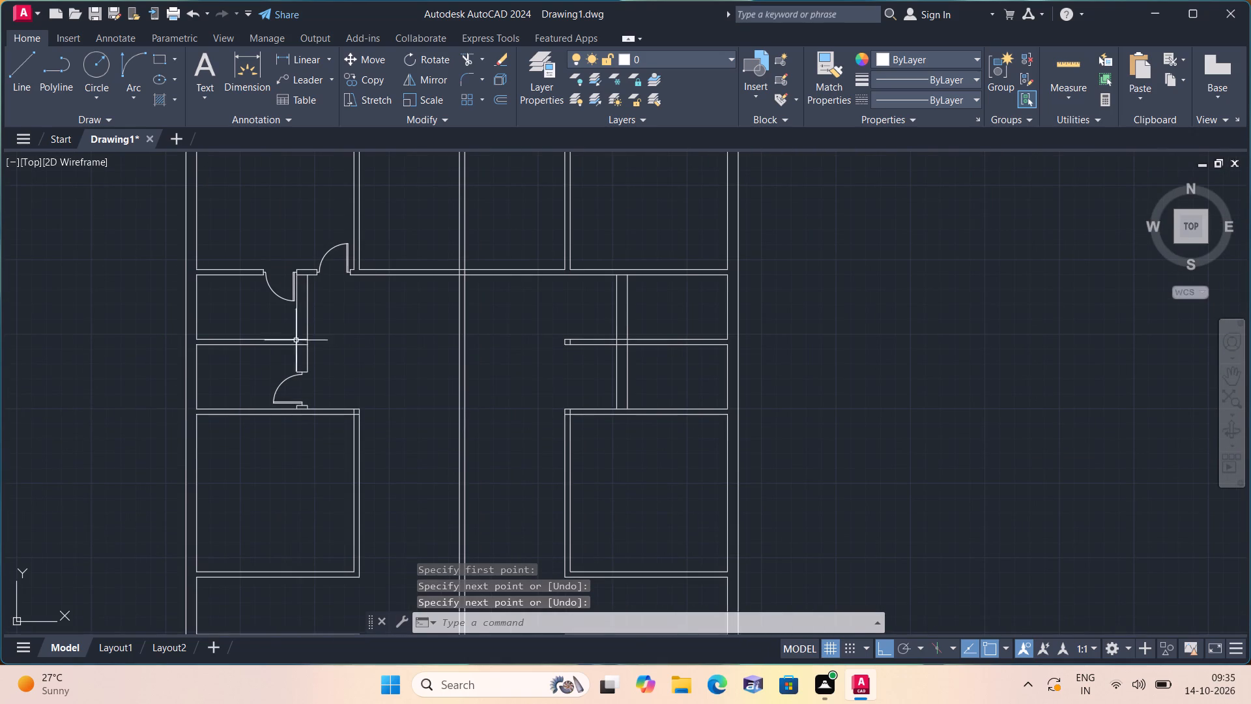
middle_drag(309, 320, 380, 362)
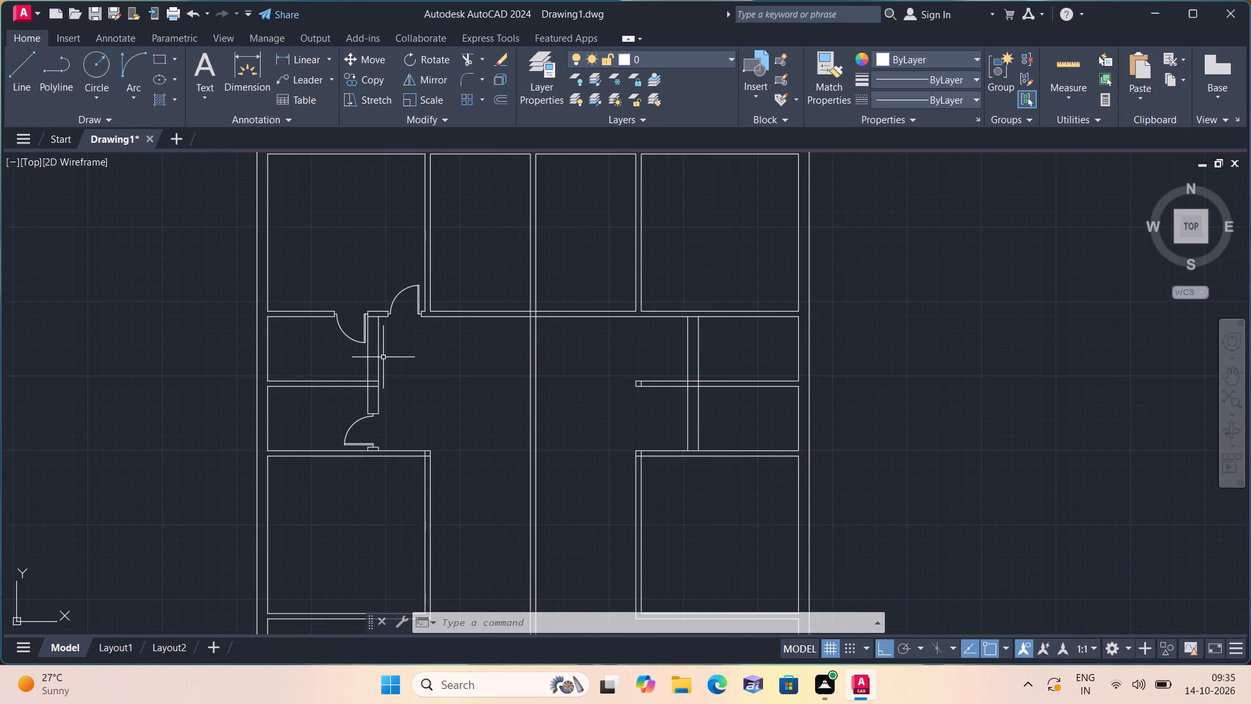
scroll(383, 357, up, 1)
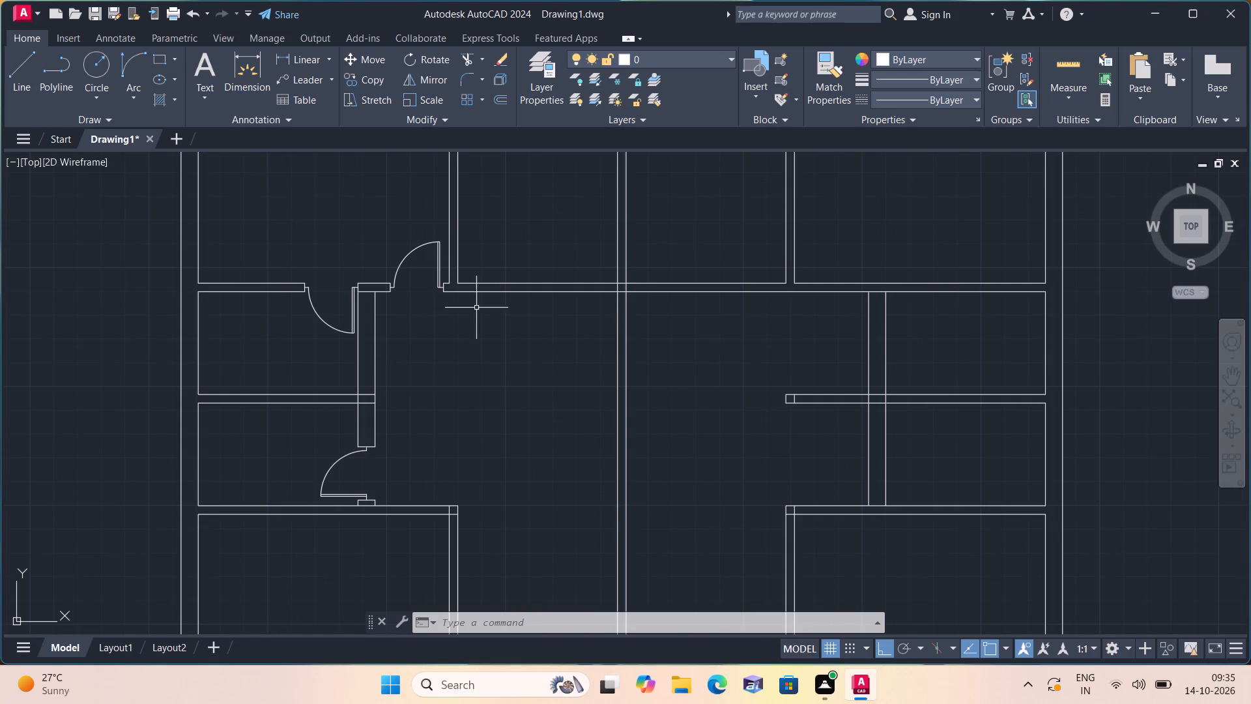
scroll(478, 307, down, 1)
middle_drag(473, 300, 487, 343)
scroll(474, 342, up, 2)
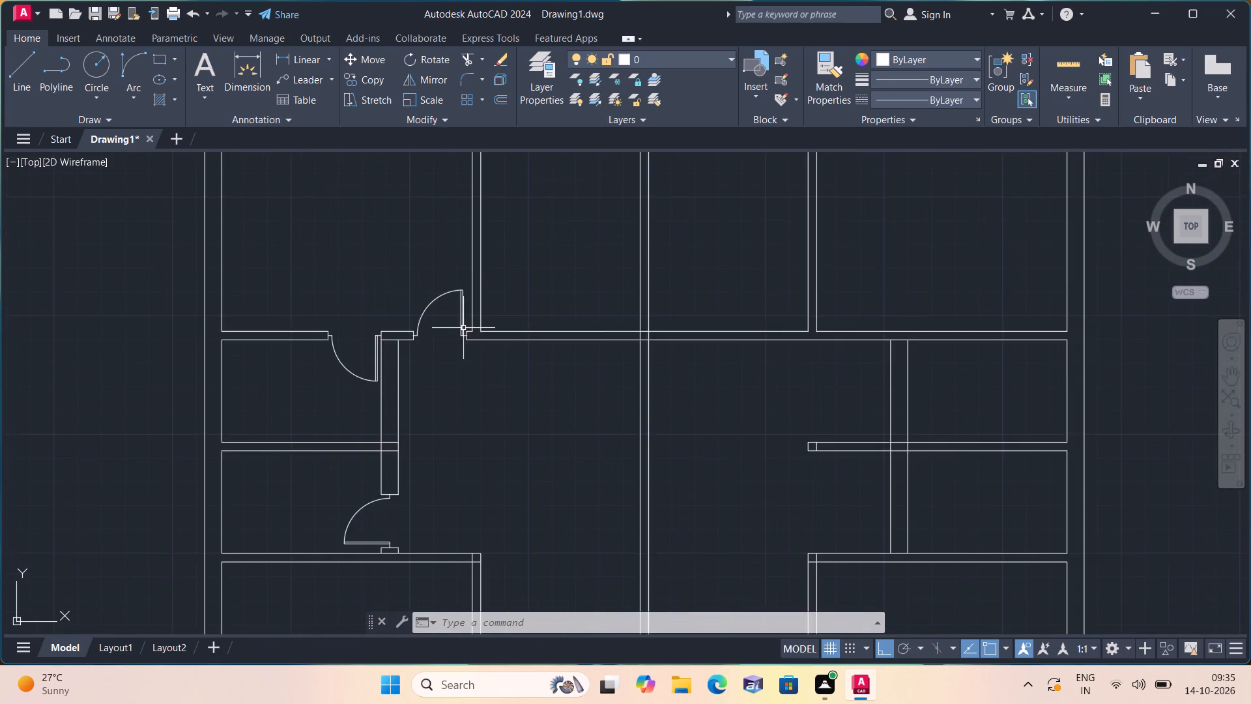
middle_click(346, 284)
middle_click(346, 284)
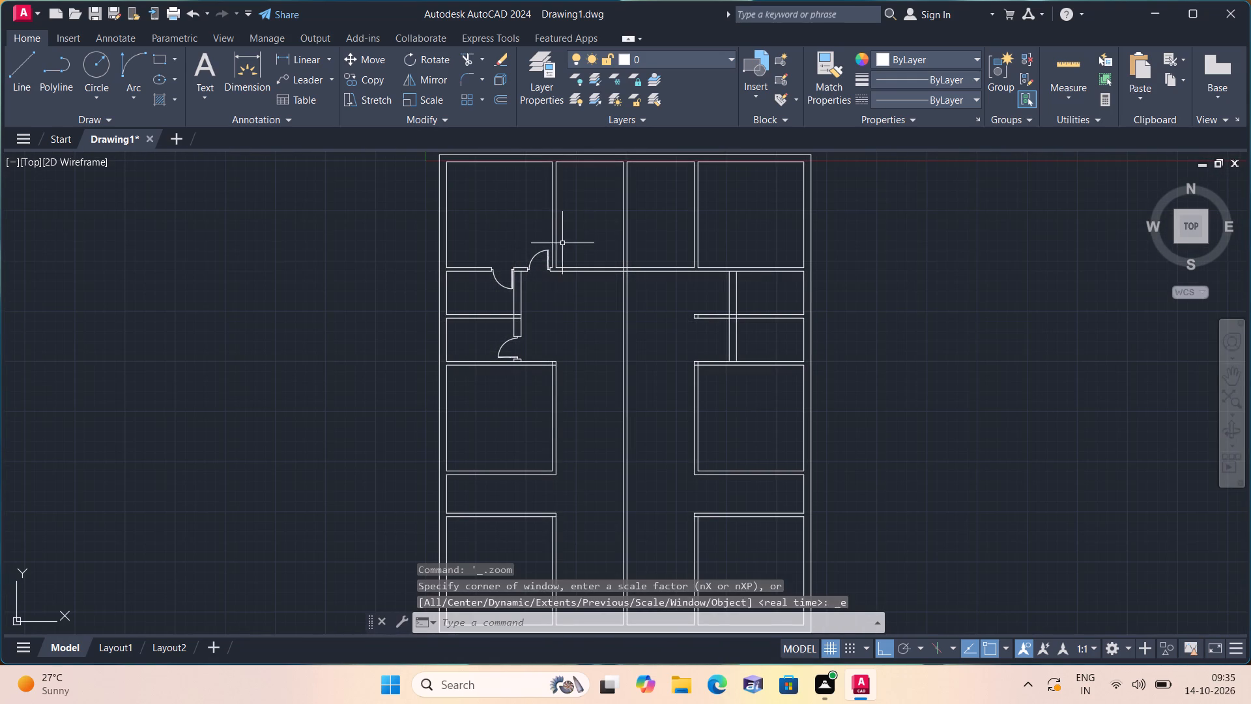
Draw a line 3" right from the upper-right room's lower-left inner corner along the wall, continuing down across the wall thickness as a jamb.
scroll(587, 317, up, 2)
middle_drag(587, 316, 506, 471)
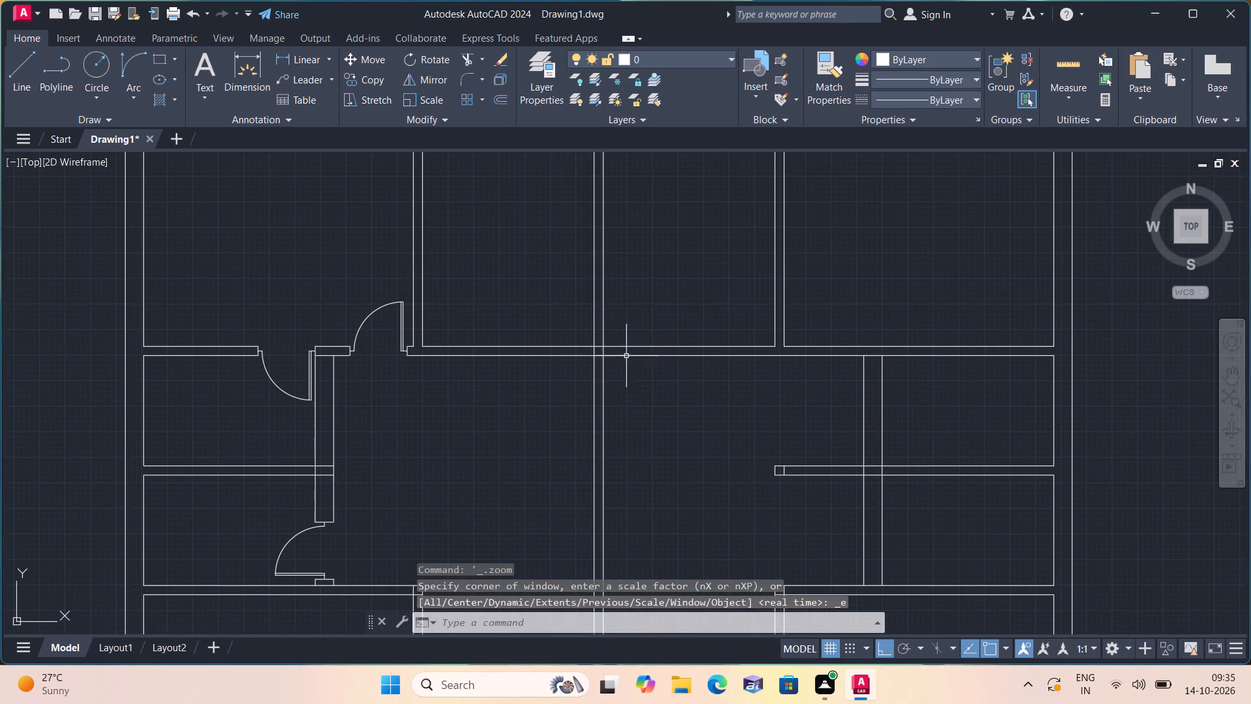
middle_drag(587, 341, 500, 408)
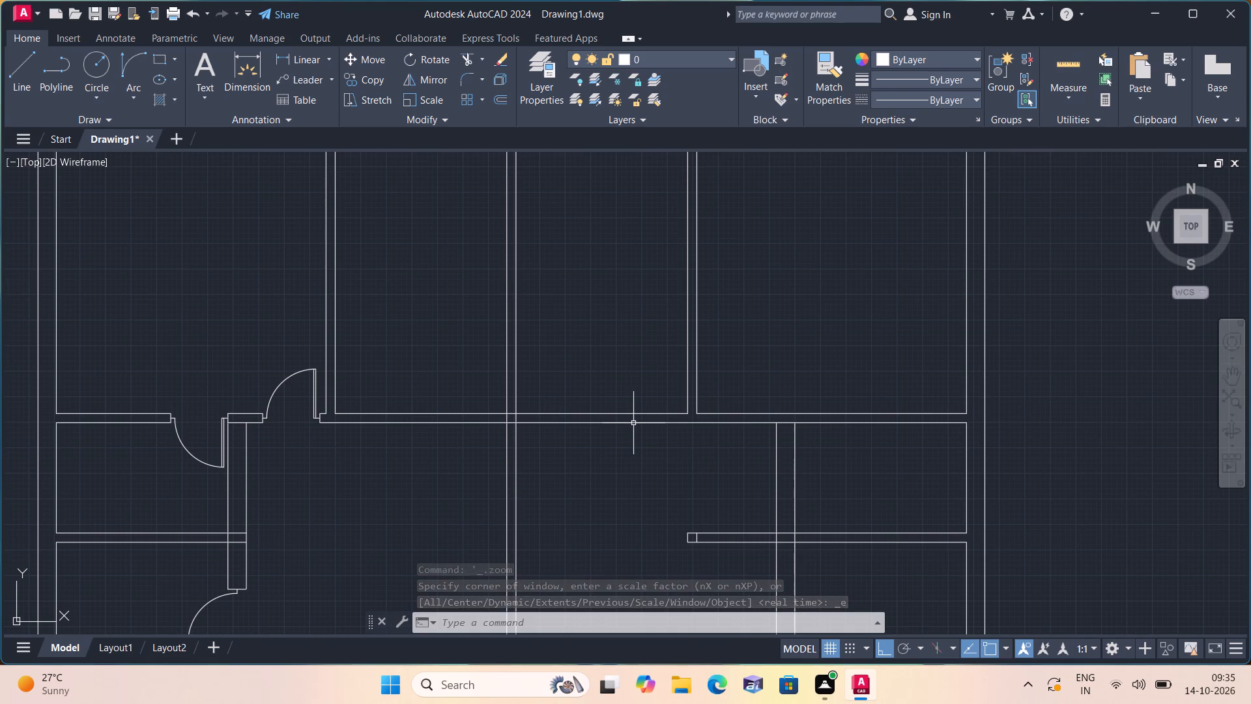
text(l)
key(space)
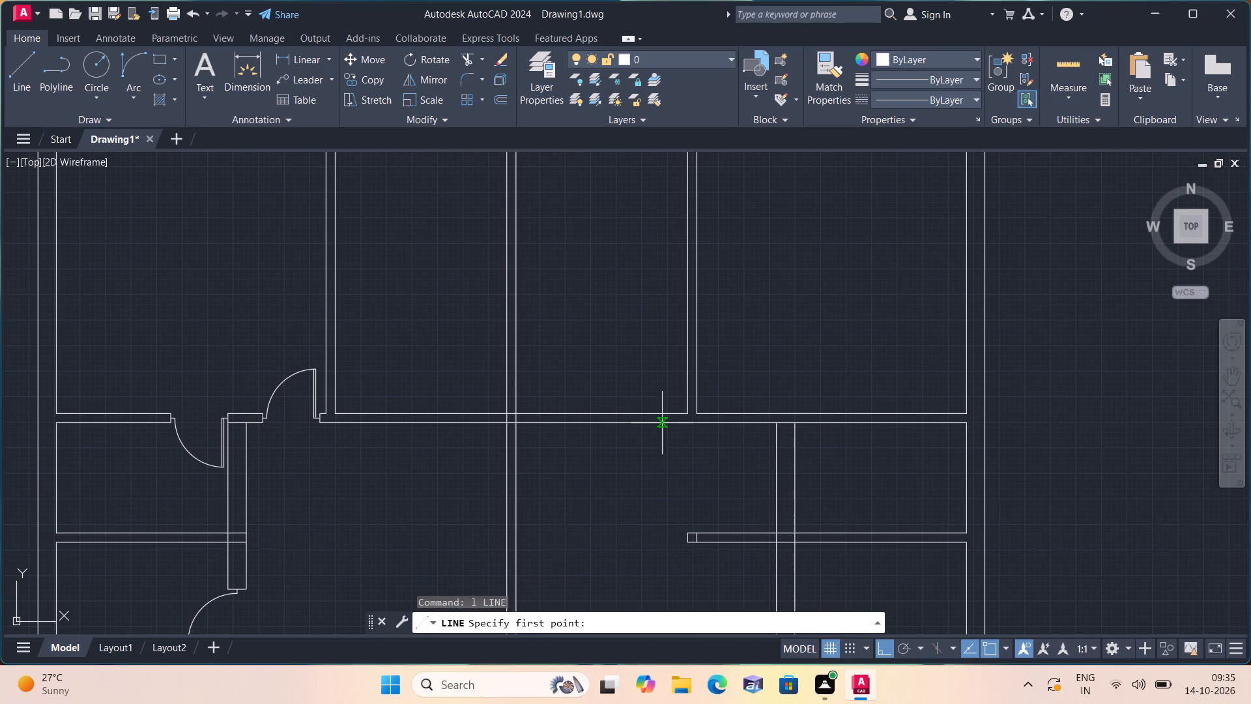
scroll(721, 425, up, 2)
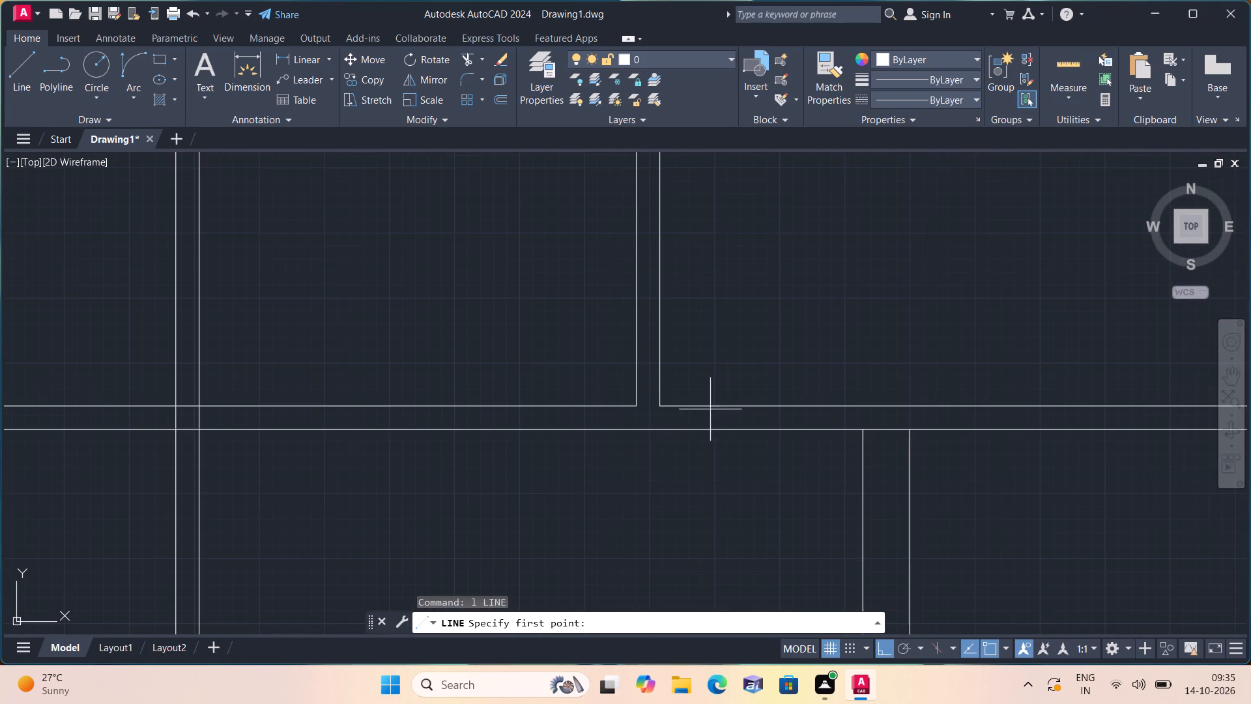
click(665, 403)
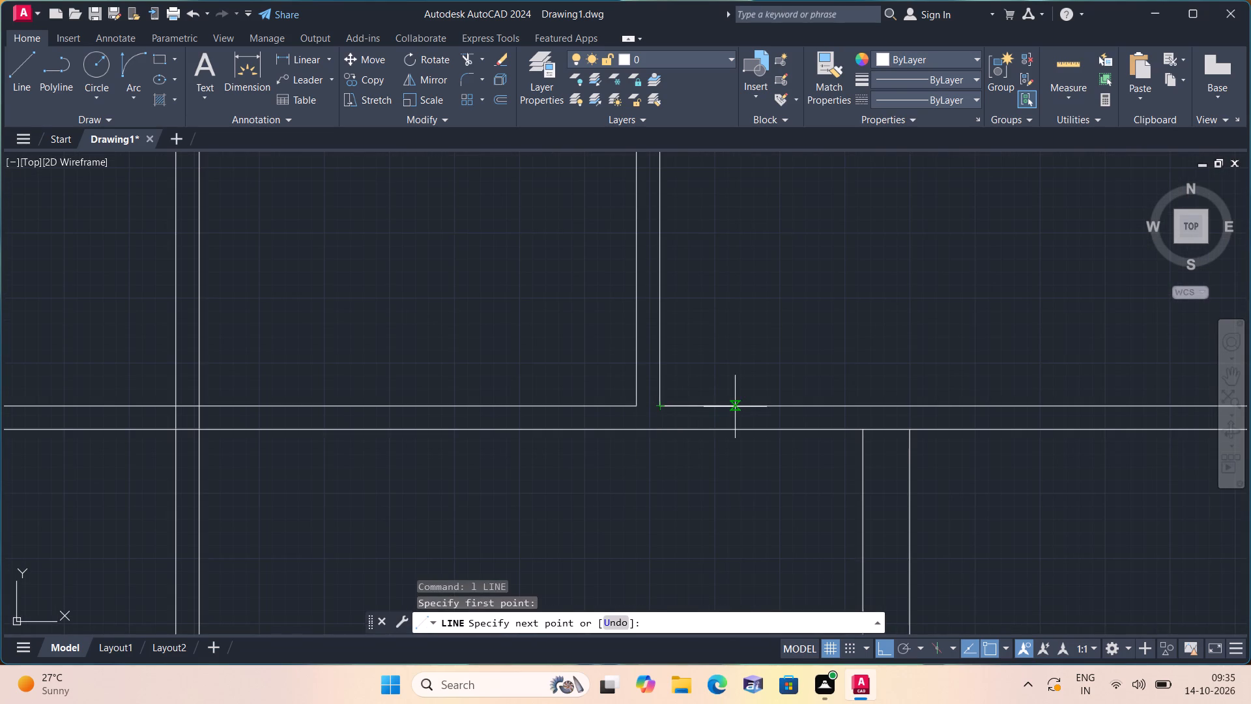
text(3")
key(space)
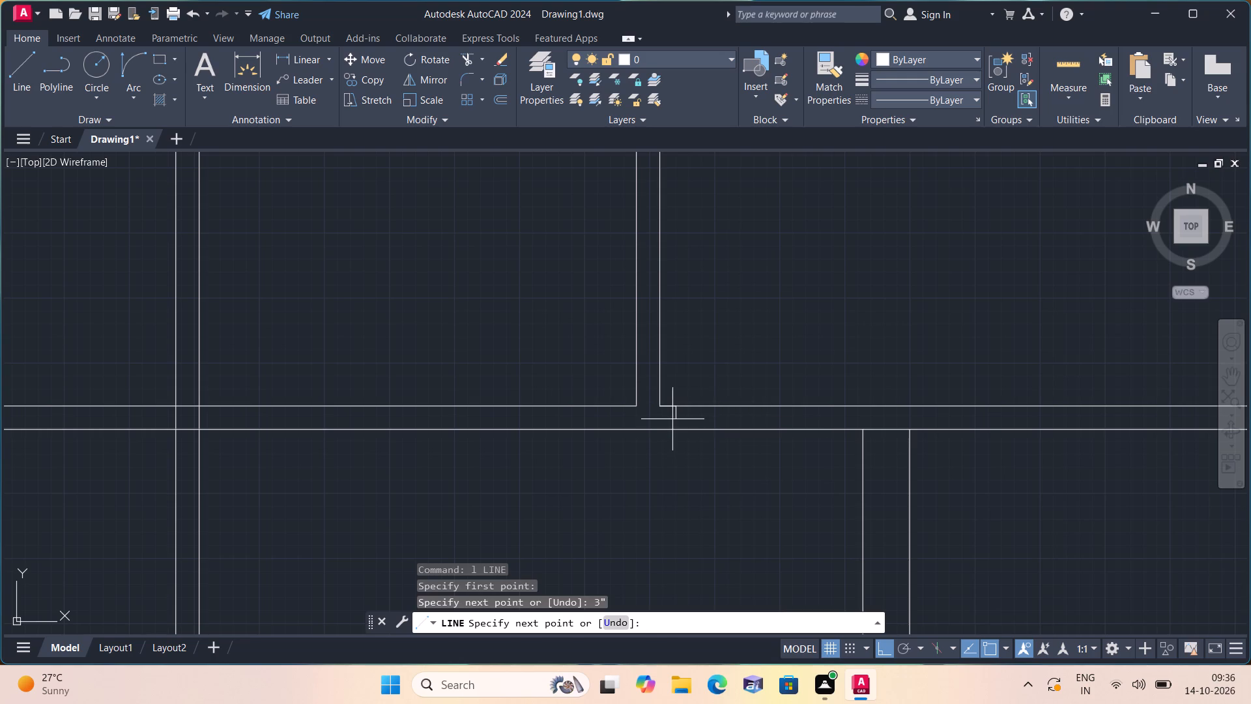
drag(674, 426, 680, 426)
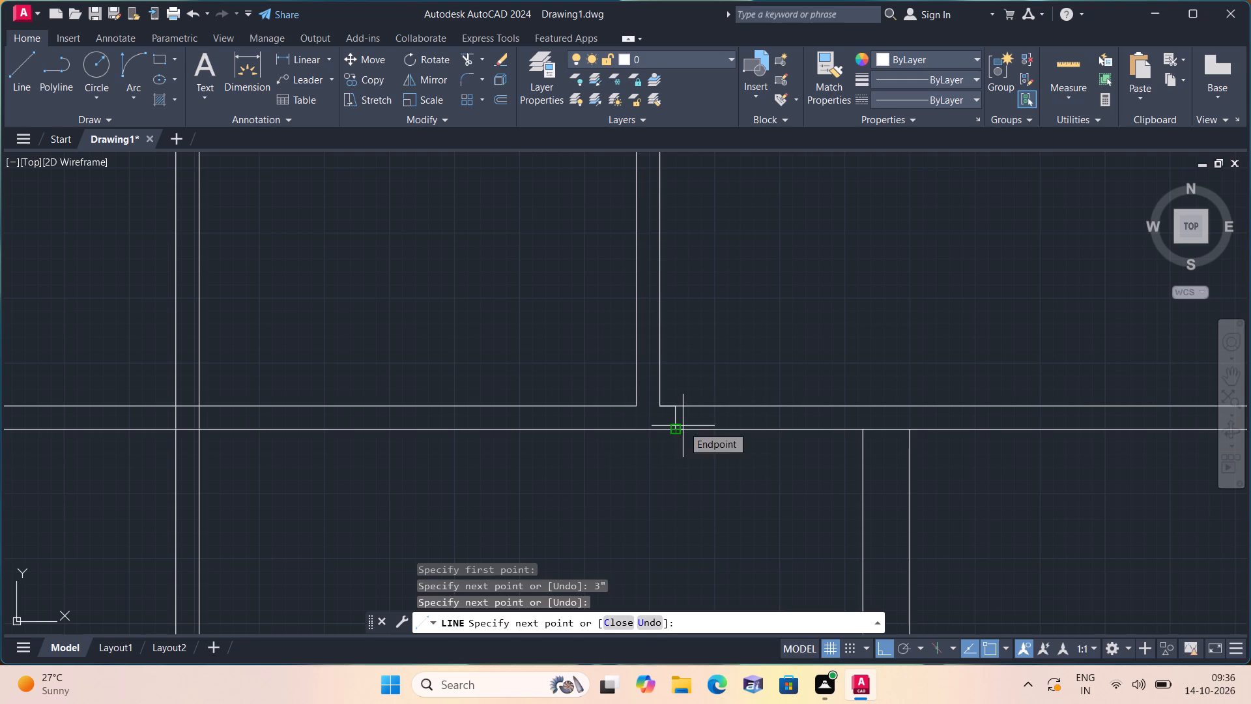
key(space)
Erase the 3" horizontal helper segment between the room corner and the new jamb line.
scroll(679, 410, up, 3)
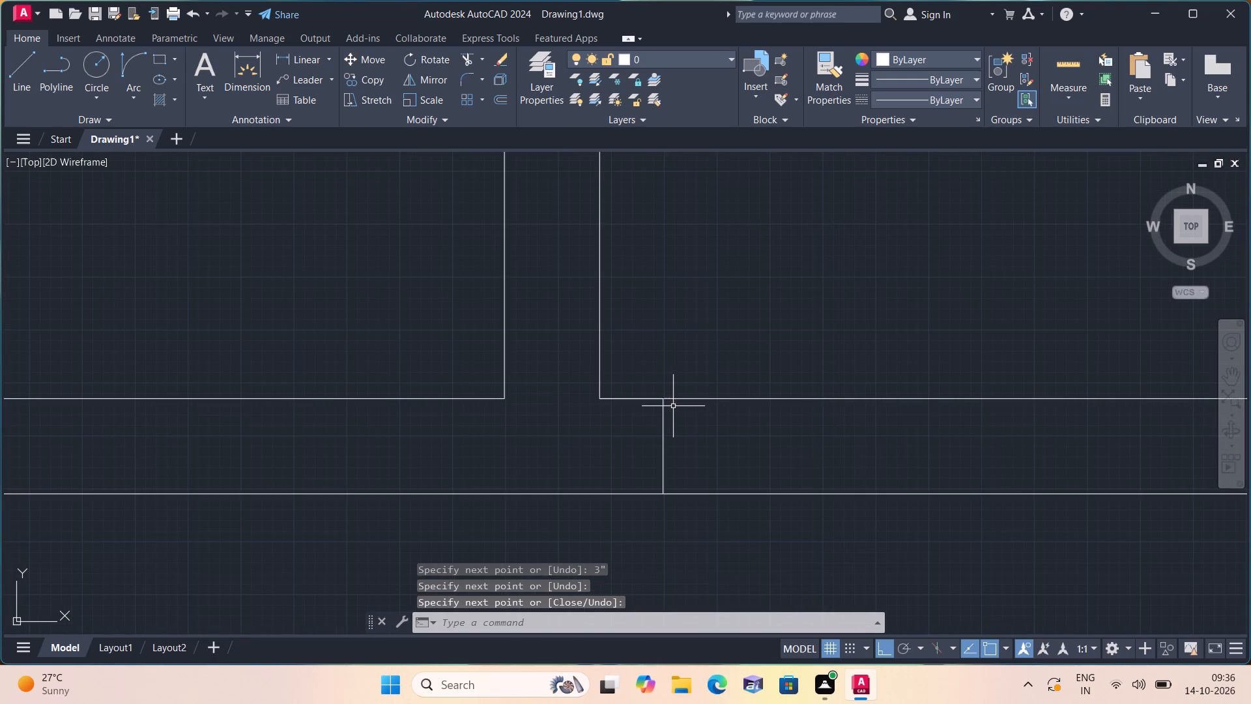
click(622, 400)
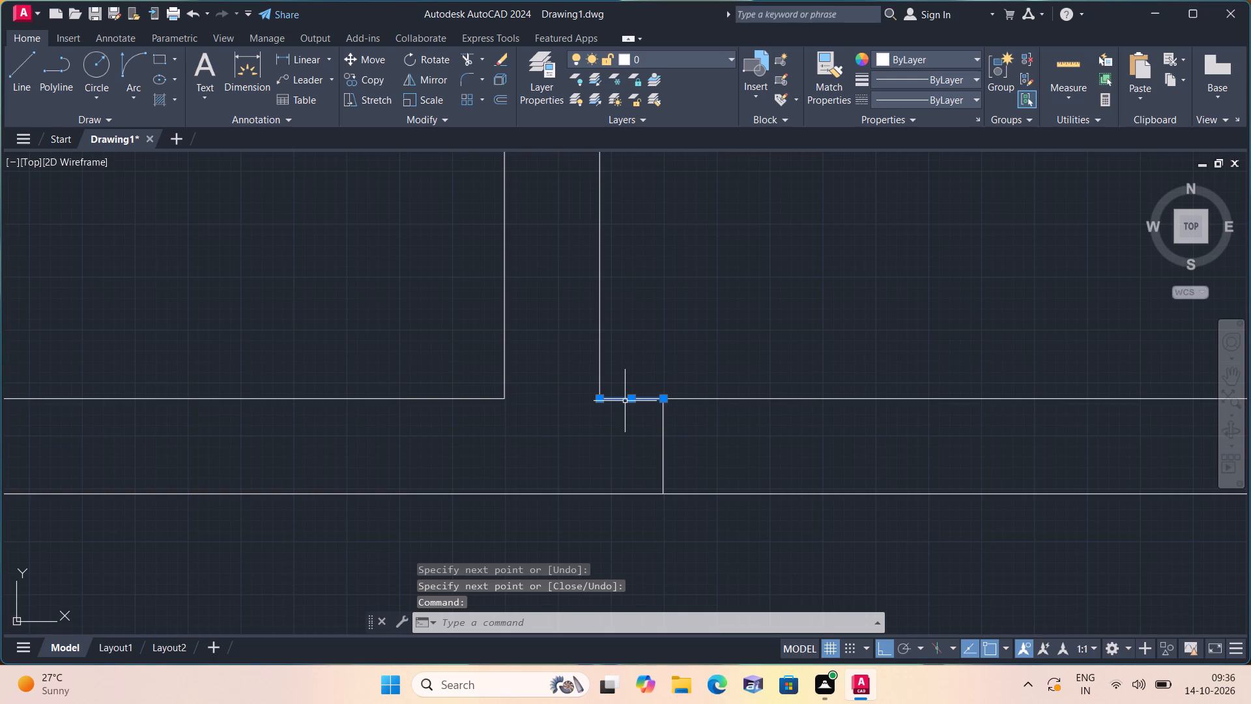
key(Delete)
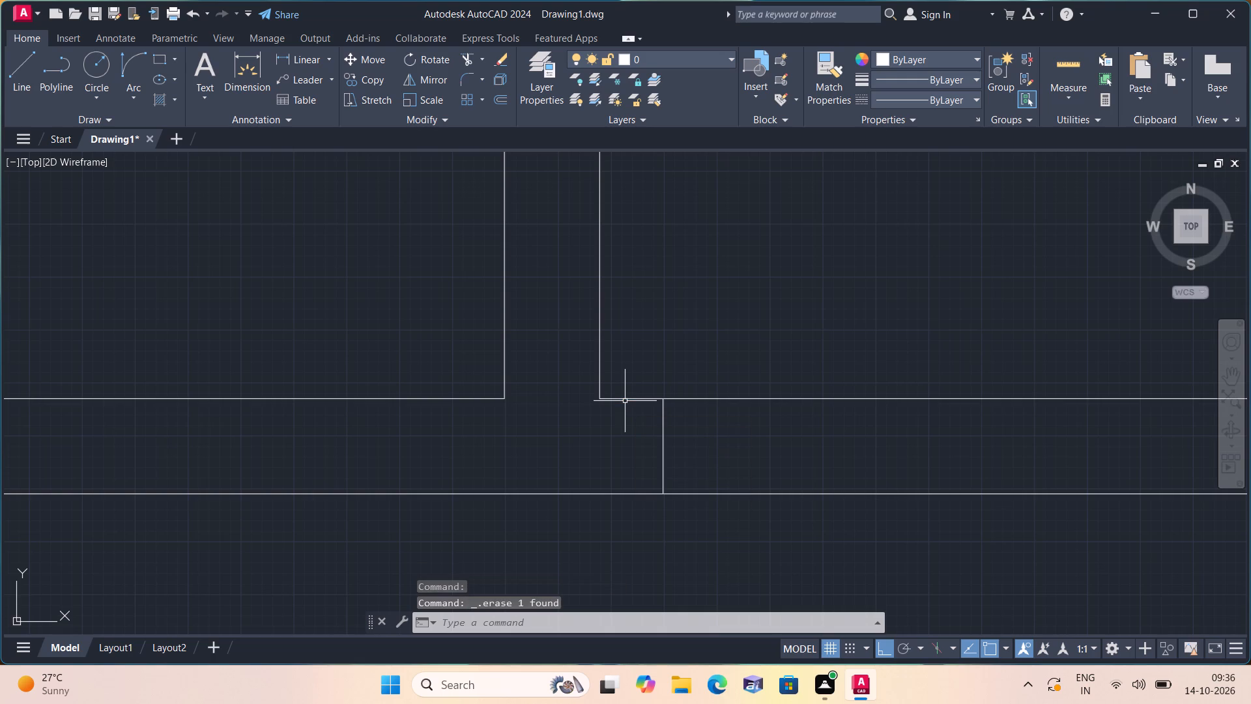
Draw connected lines rightward from the new jamb's midpoint with 2", 2' and 2" segments, ending with a vertical up to the upper wall face.
text(l)
key(space)
scroll(625, 401, up, 1)
scroll(625, 401, down, 1)
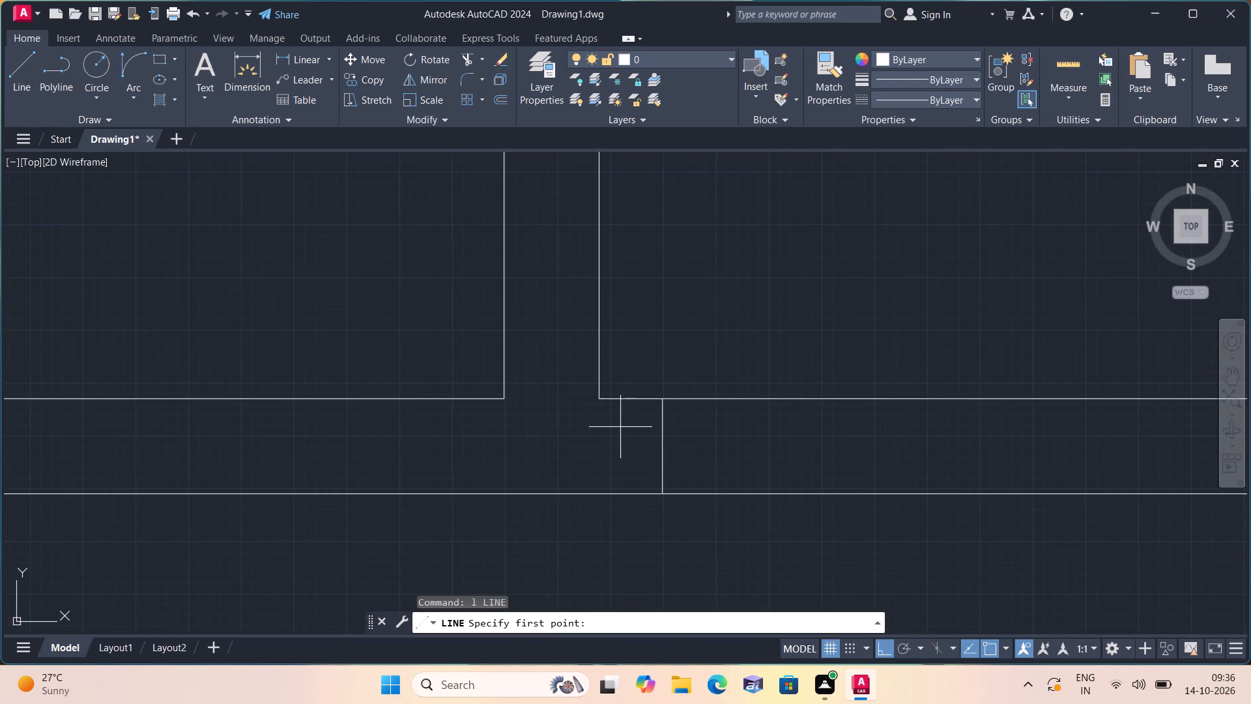
click(658, 450)
scroll(772, 453, down, 1)
text(2")
key(space)
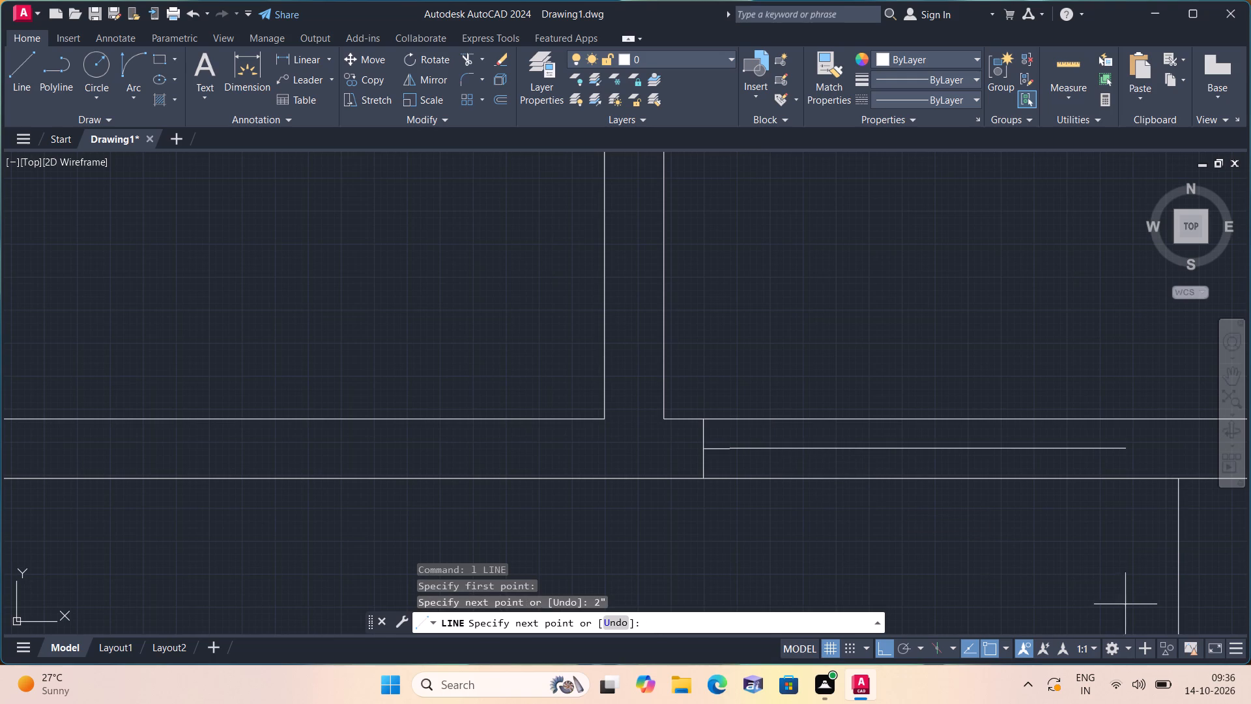
key(2)
text(')
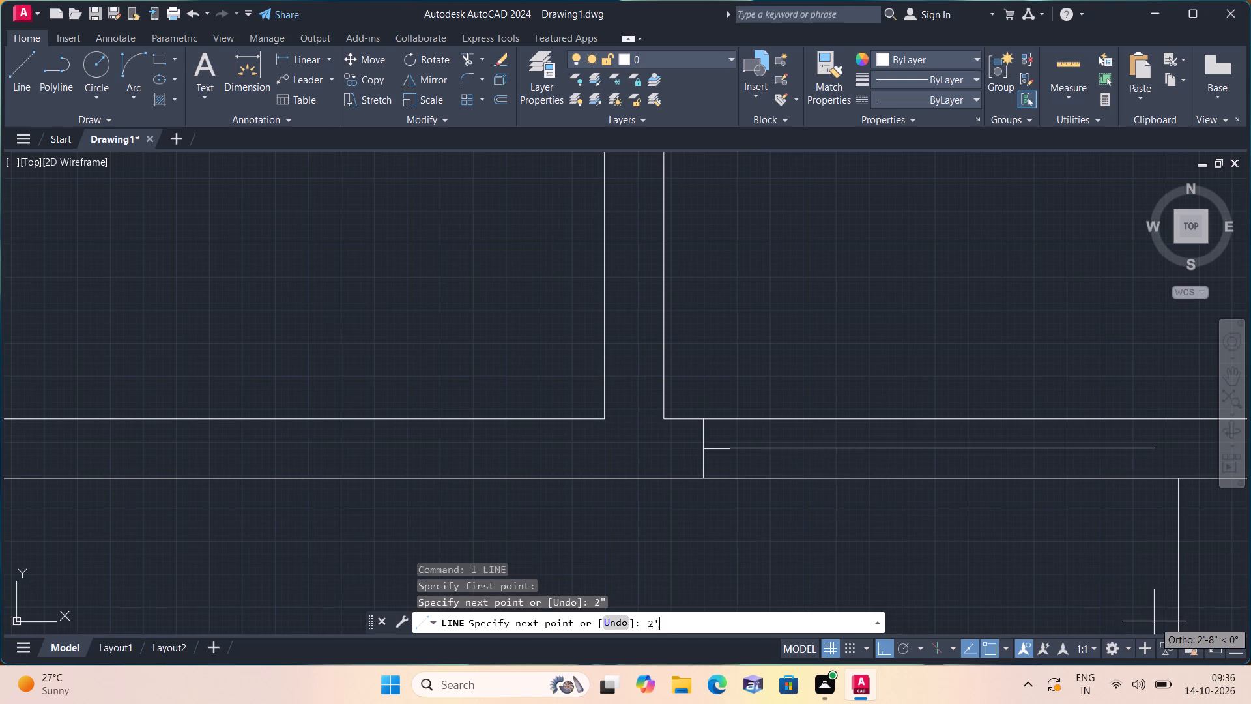
key(space)
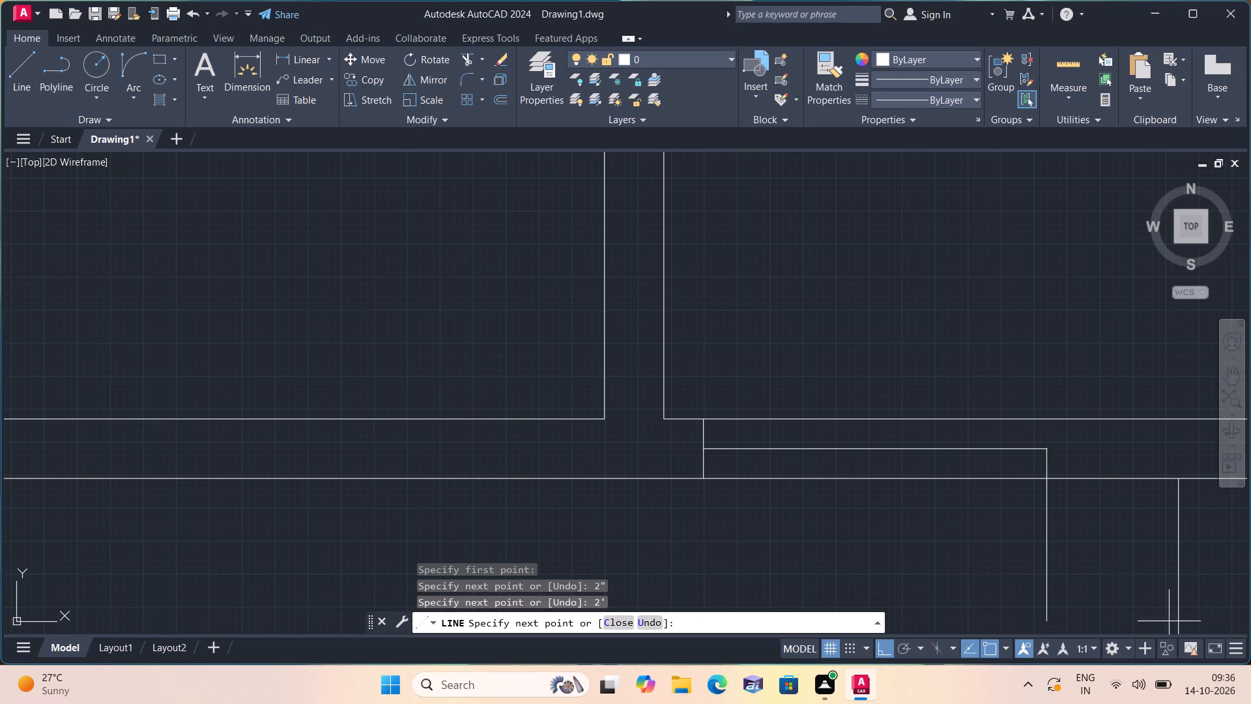
text(2")
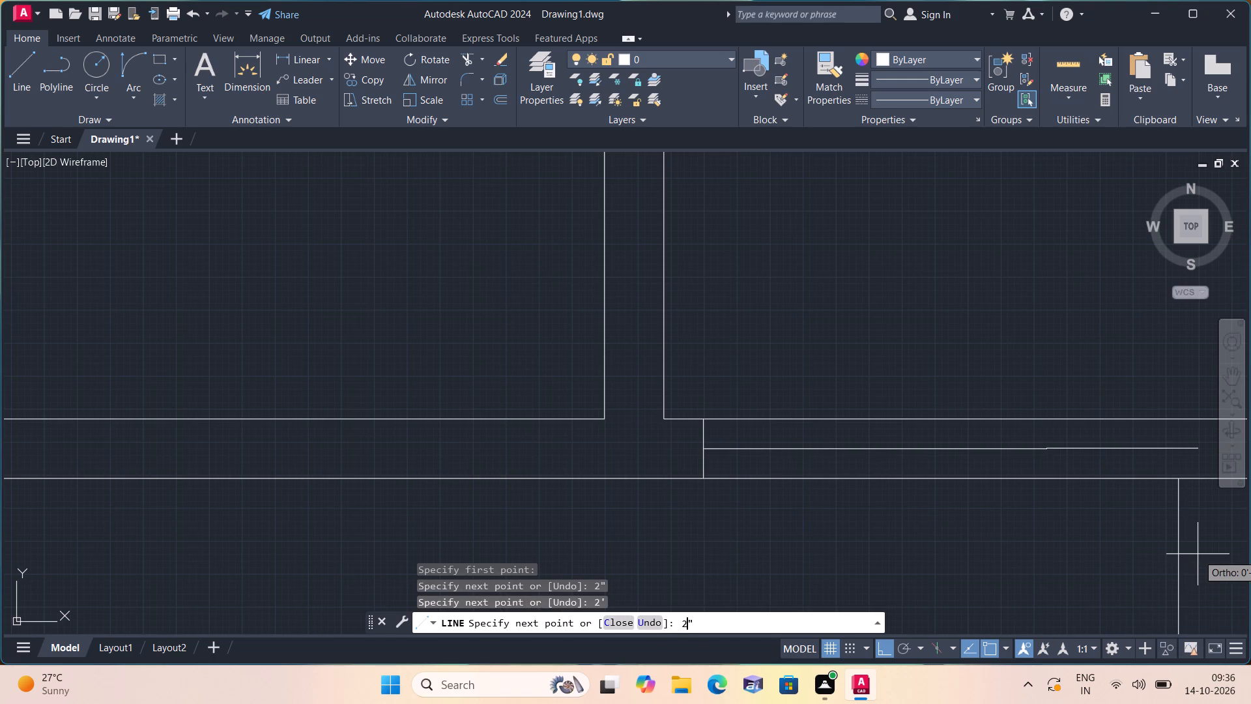
key(space)
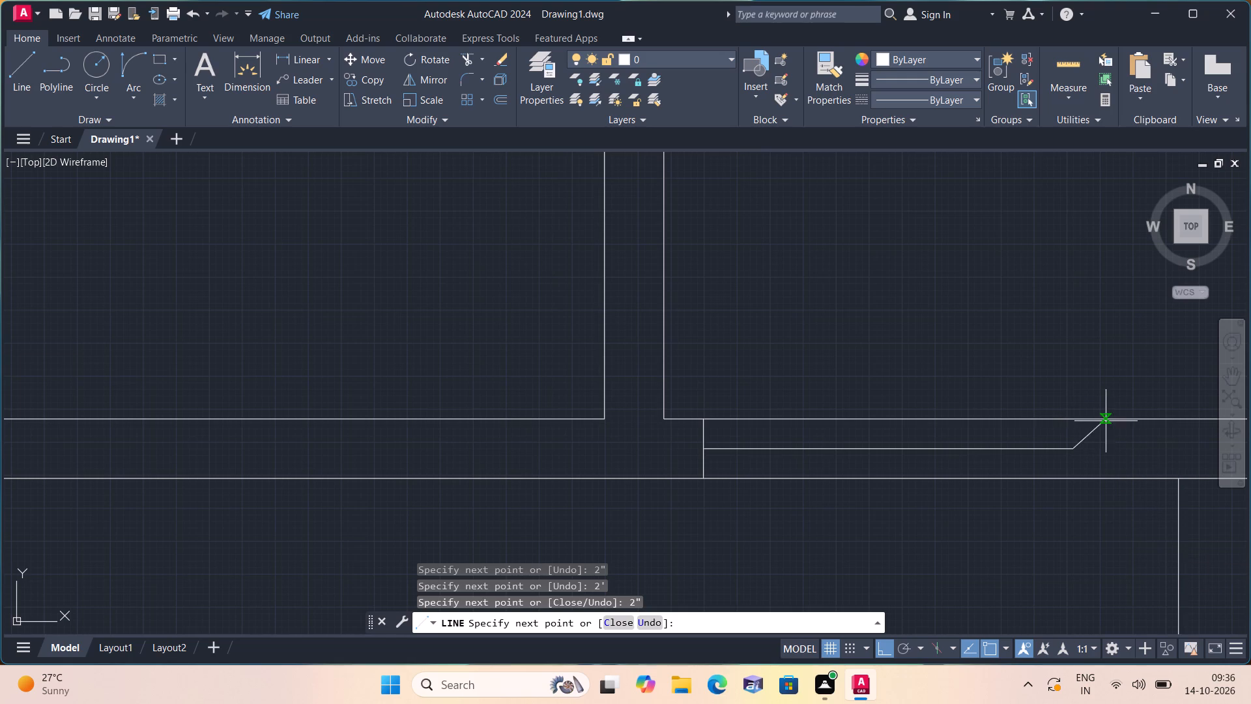
click(1071, 420)
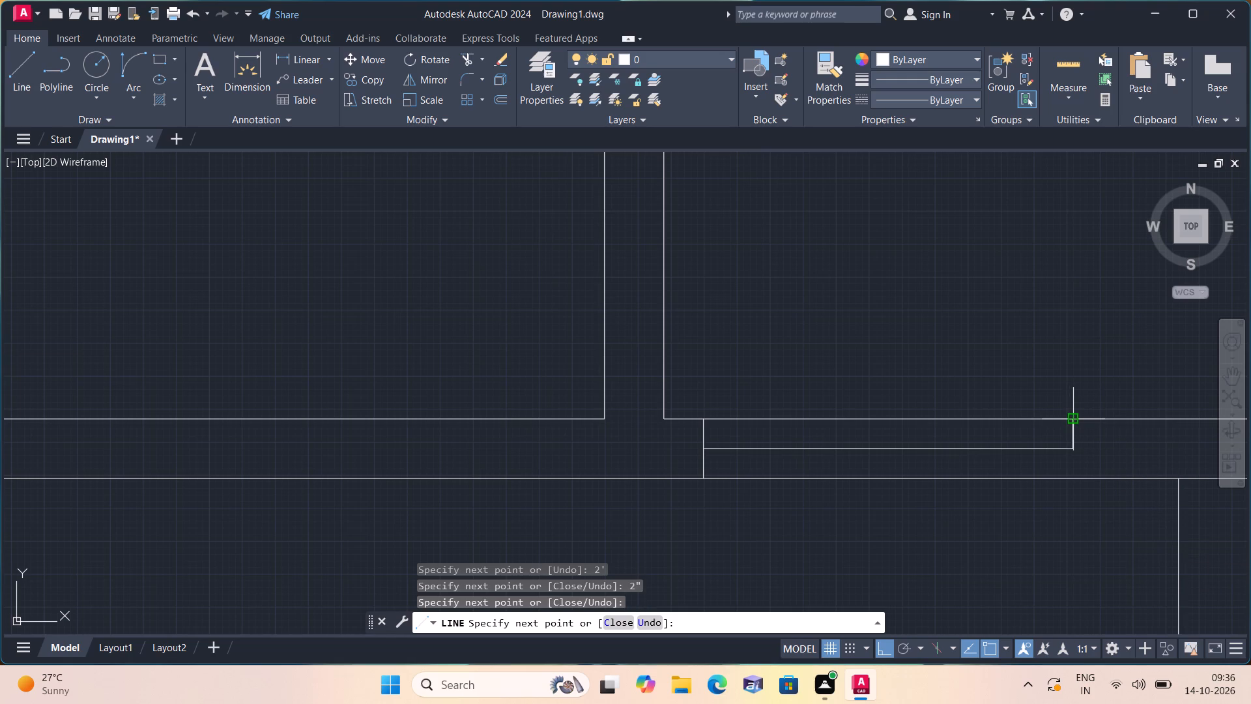
key(space)
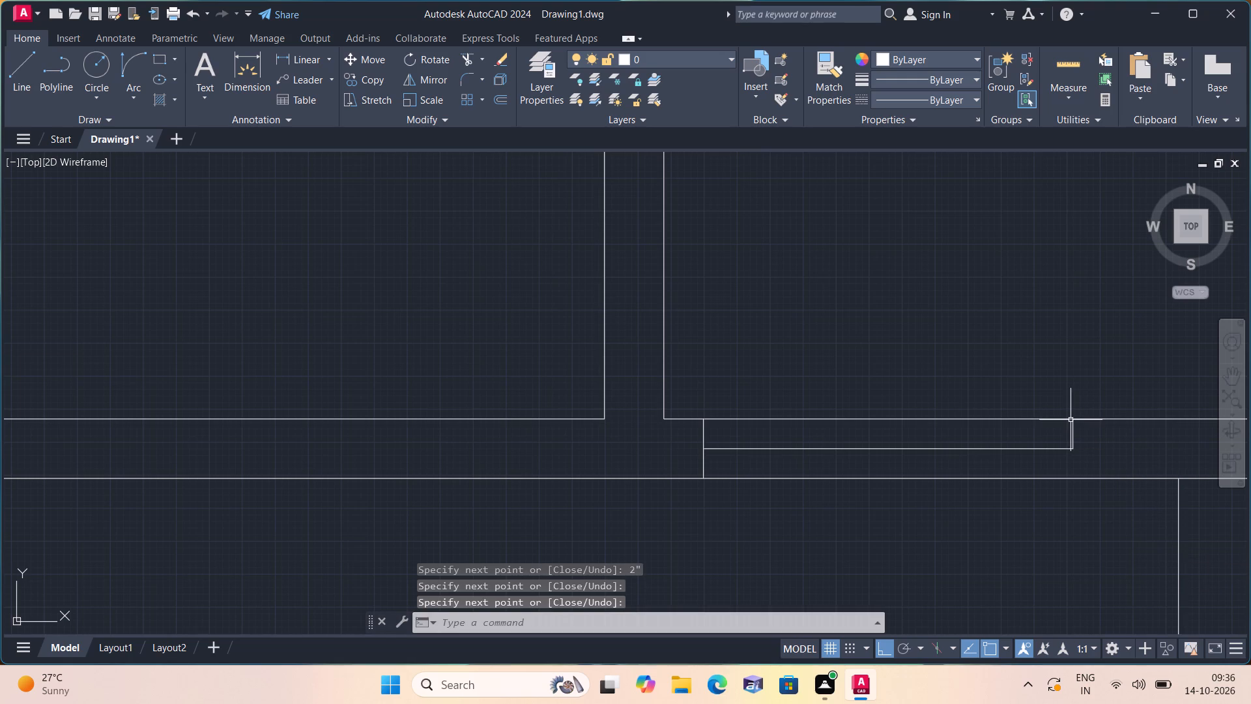
Complete the opening's right jamb with a vertical line from the end of the horizontal segments down to the lower wall face.
key(space)
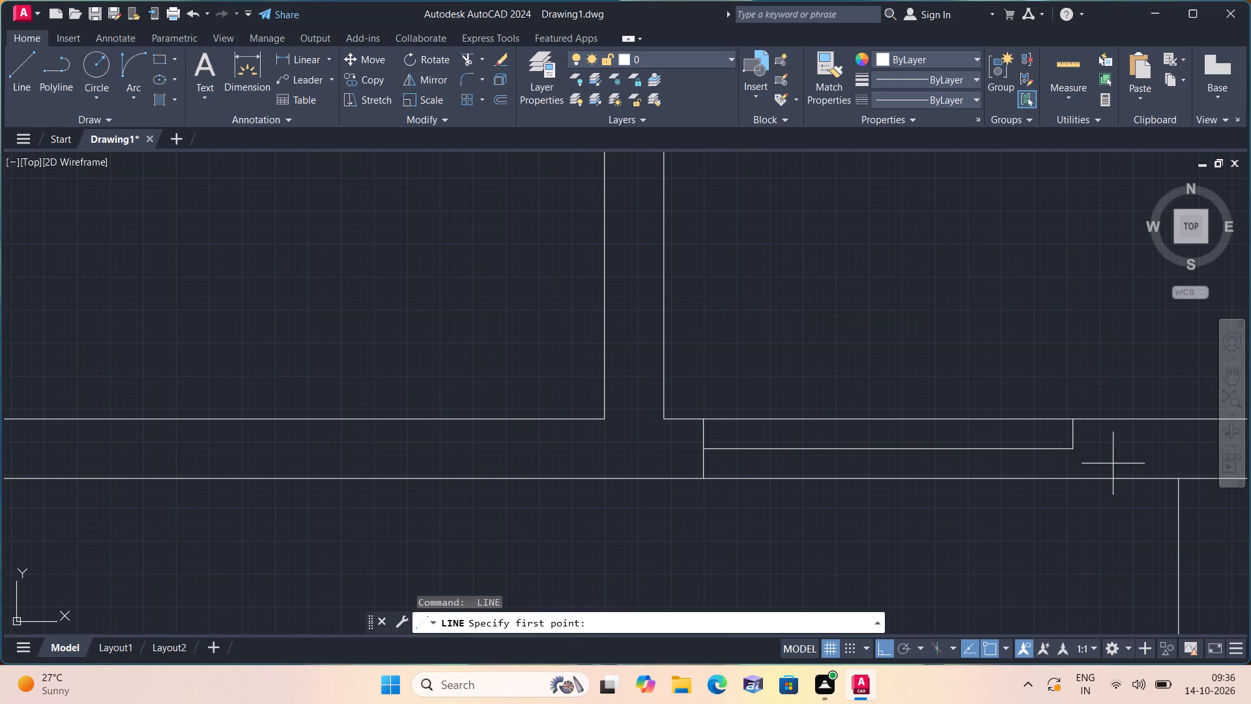
click(1071, 447)
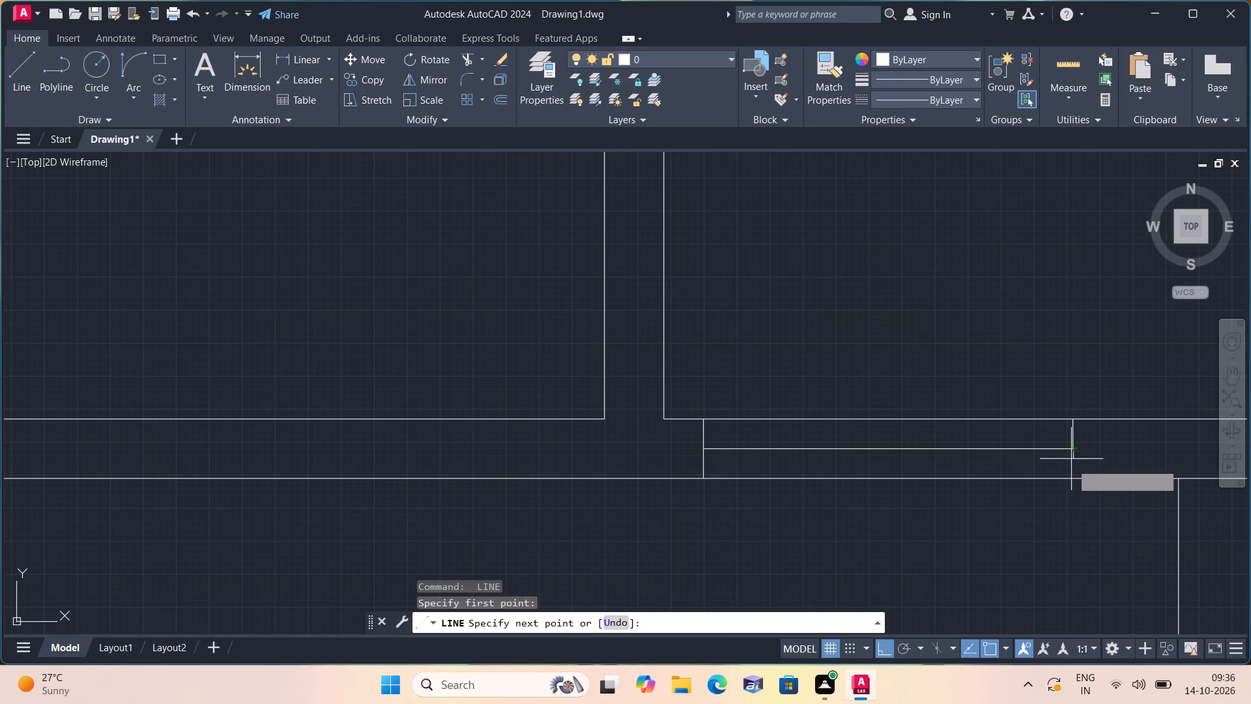
click(1072, 477)
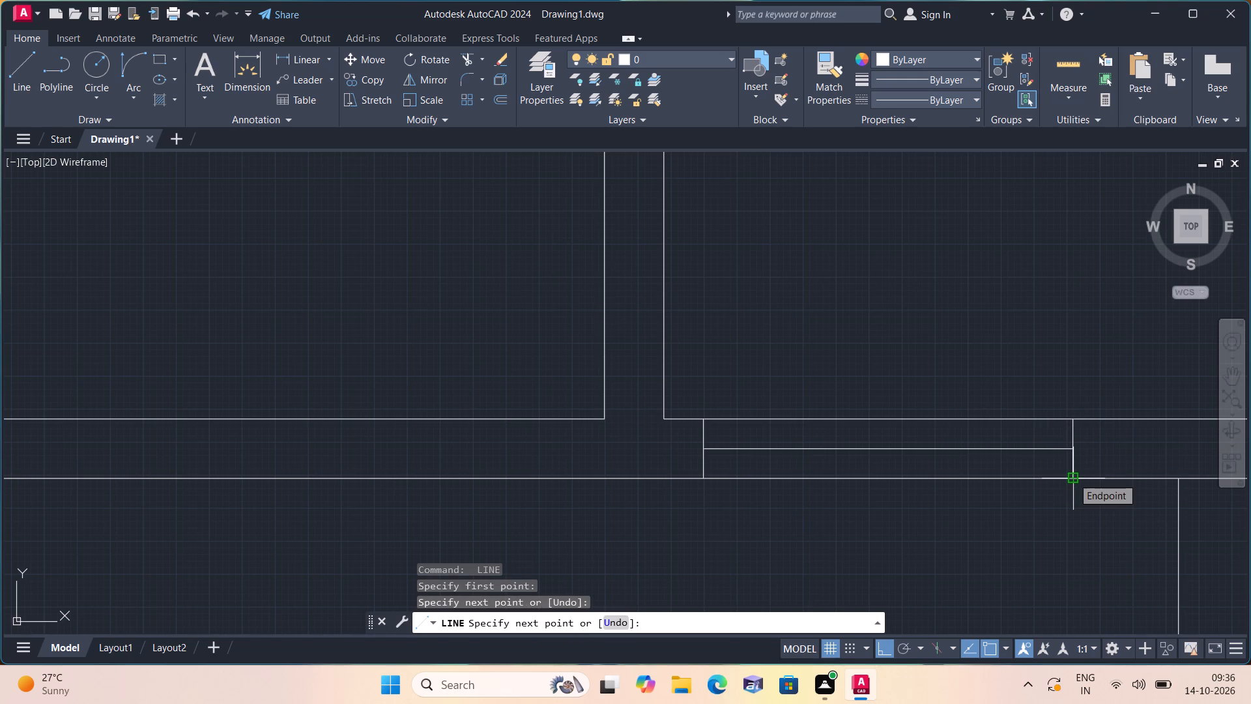
key(space)
Trim both wall faces and the 2' middle segment across the new opening, leaving the 2" stub at each jamb.
scroll(915, 456, down, 1)
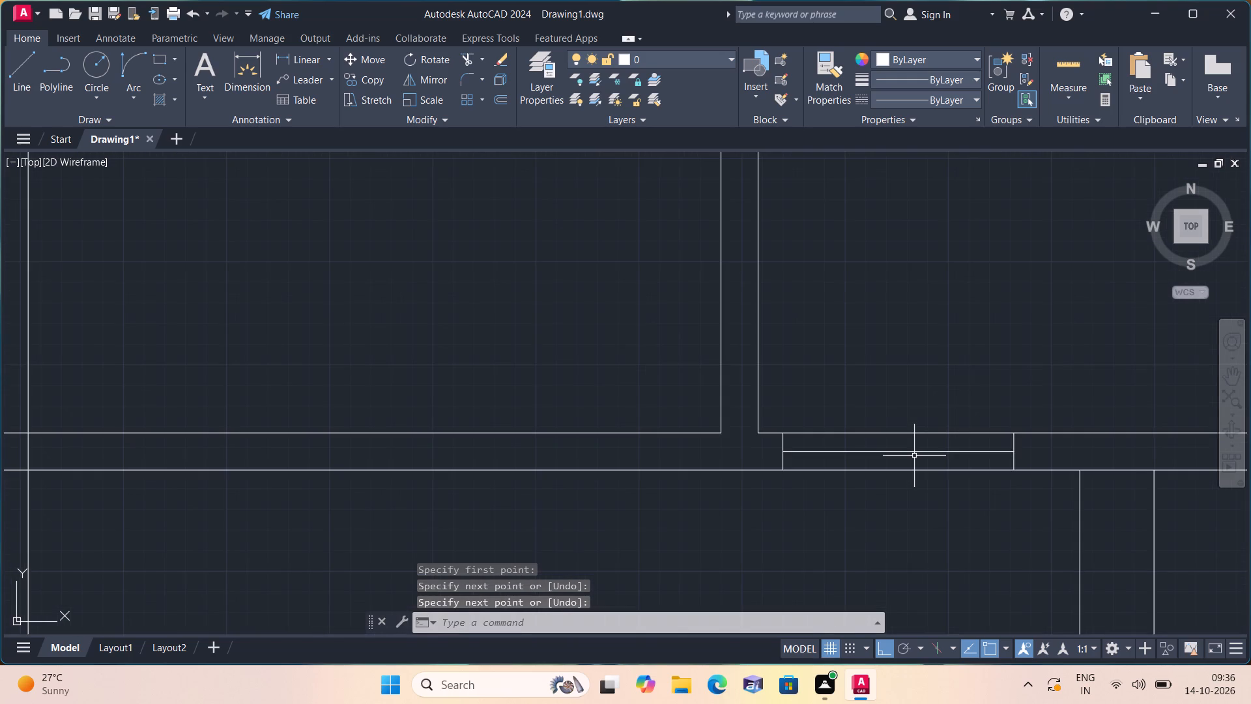
scroll(914, 456, down, 2)
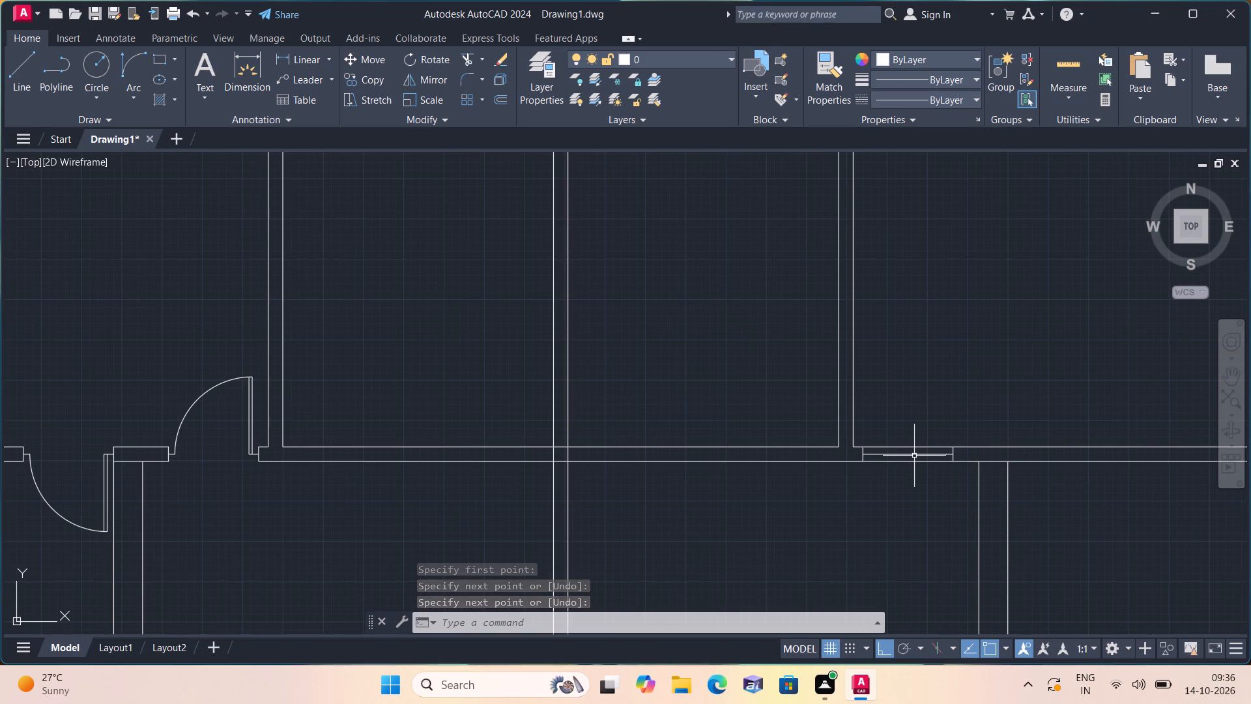
key(t)
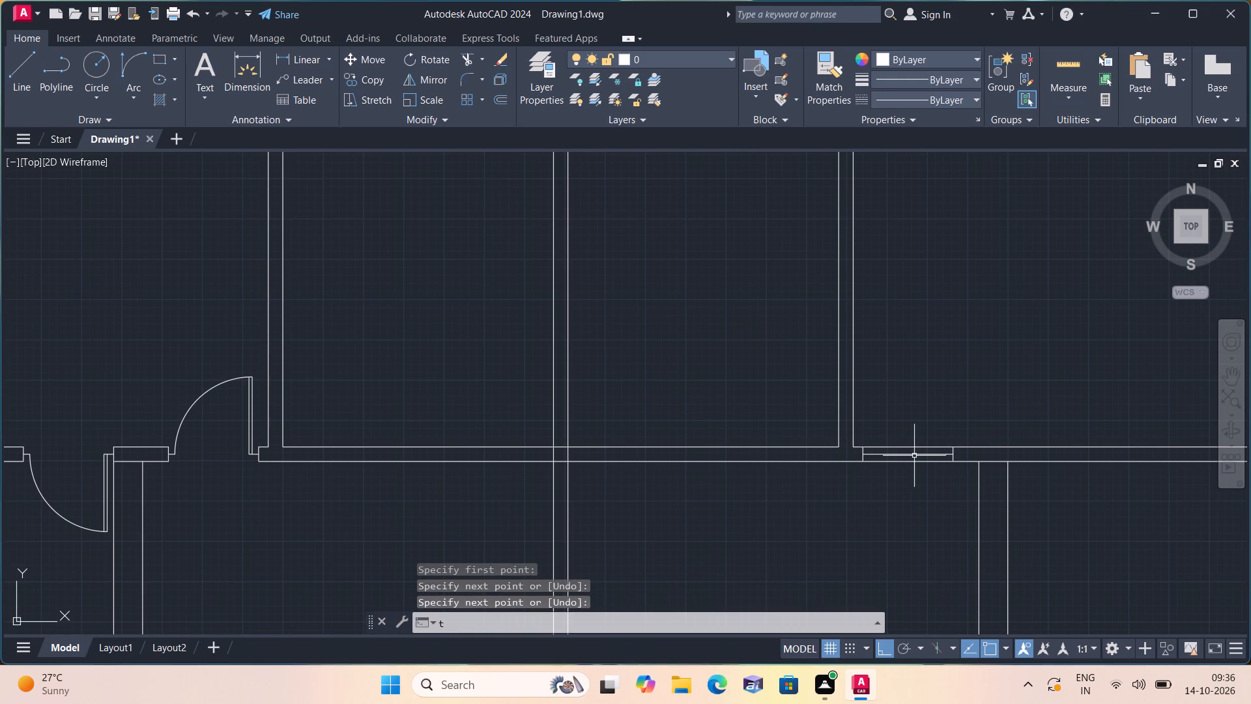
text(ri)
key(space)
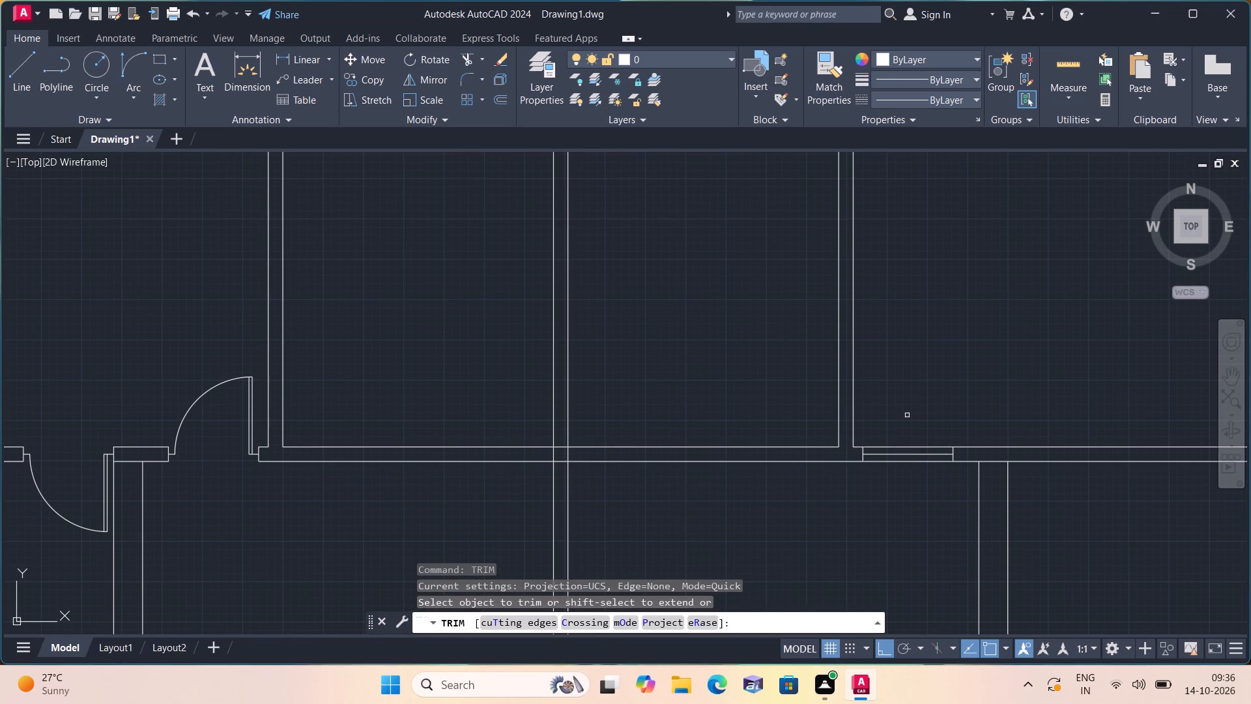
drag(907, 415, 880, 522)
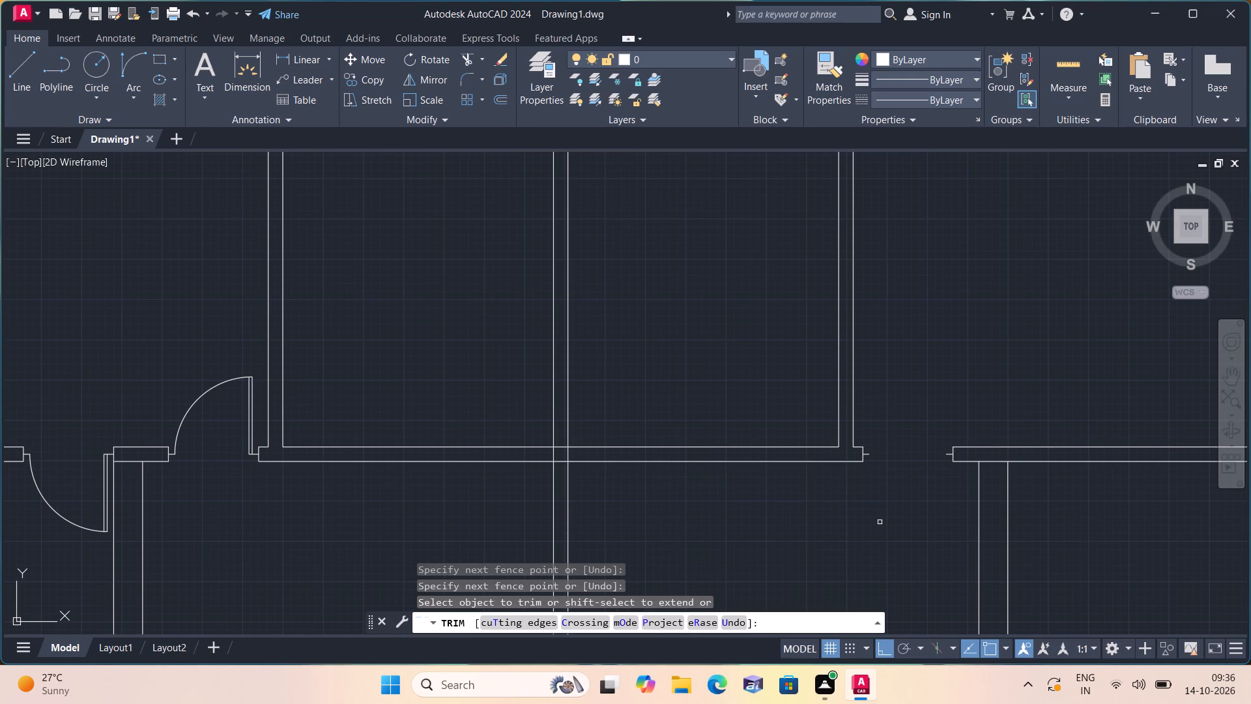
key(space)
Draw a 2' vertical door leaf line upward from the tip of the new opening's left jamb stub.
text(l)
key(space)
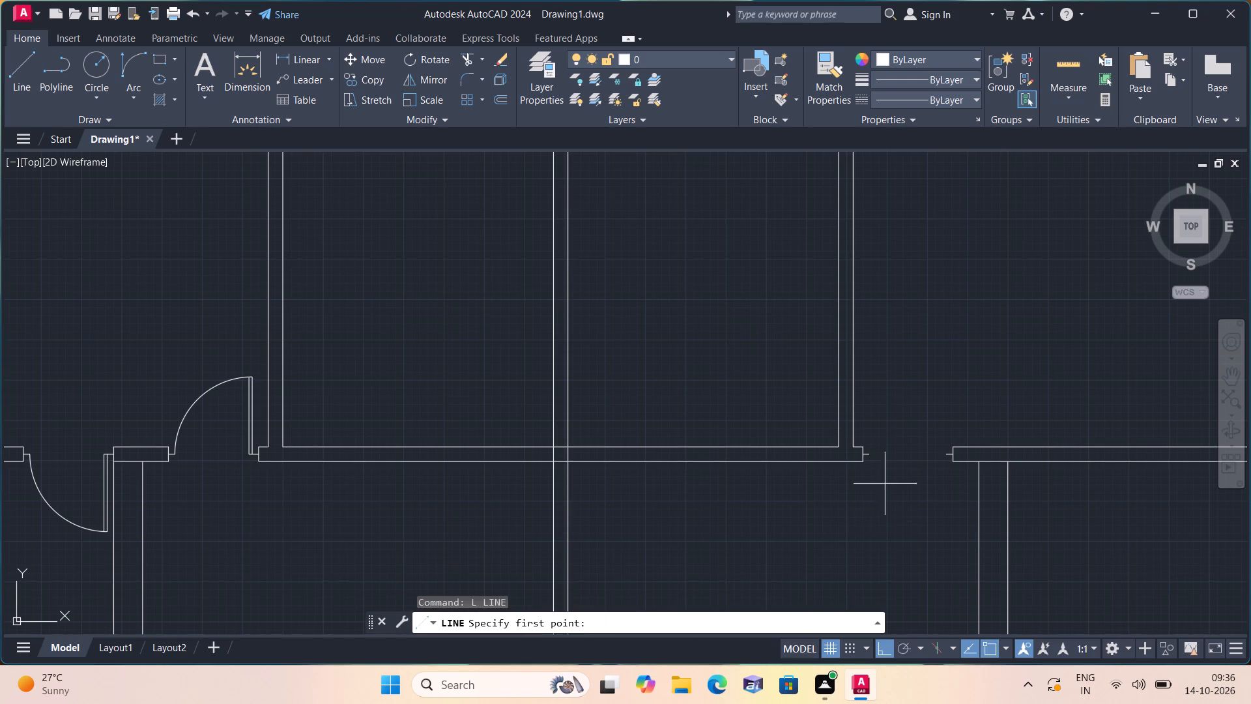
scroll(899, 439, up, 3)
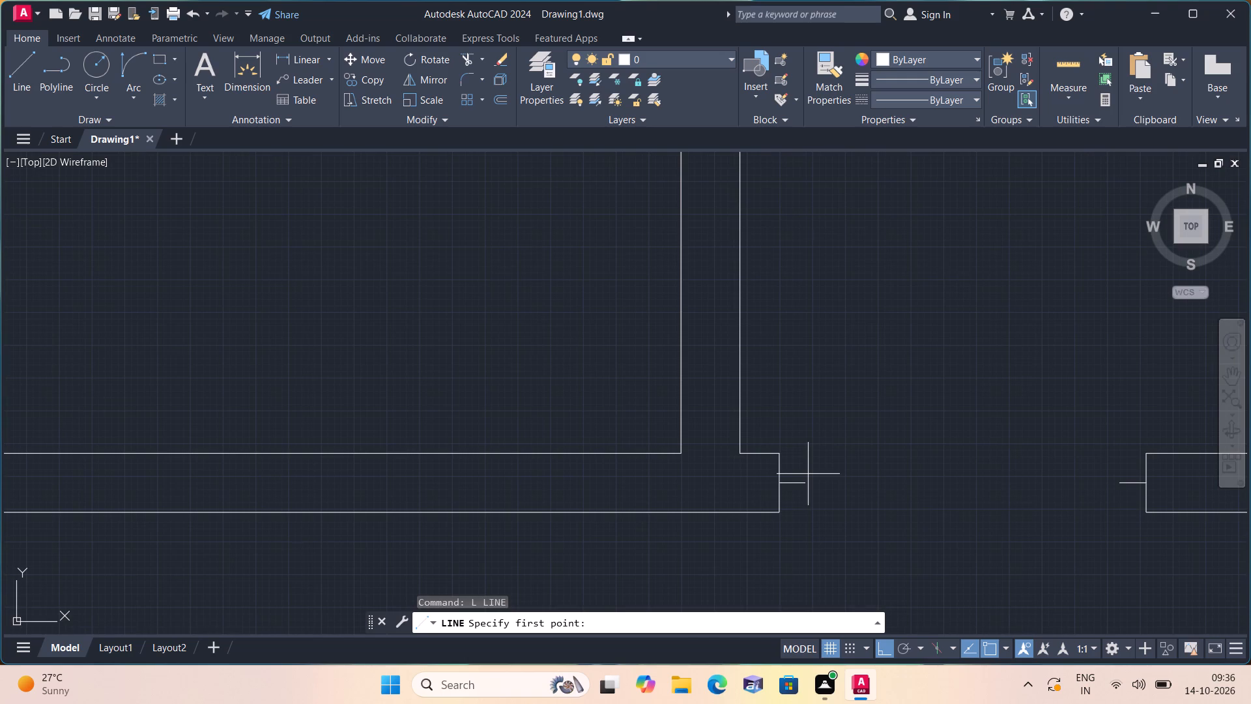
click(808, 480)
scroll(816, 435, down, 1)
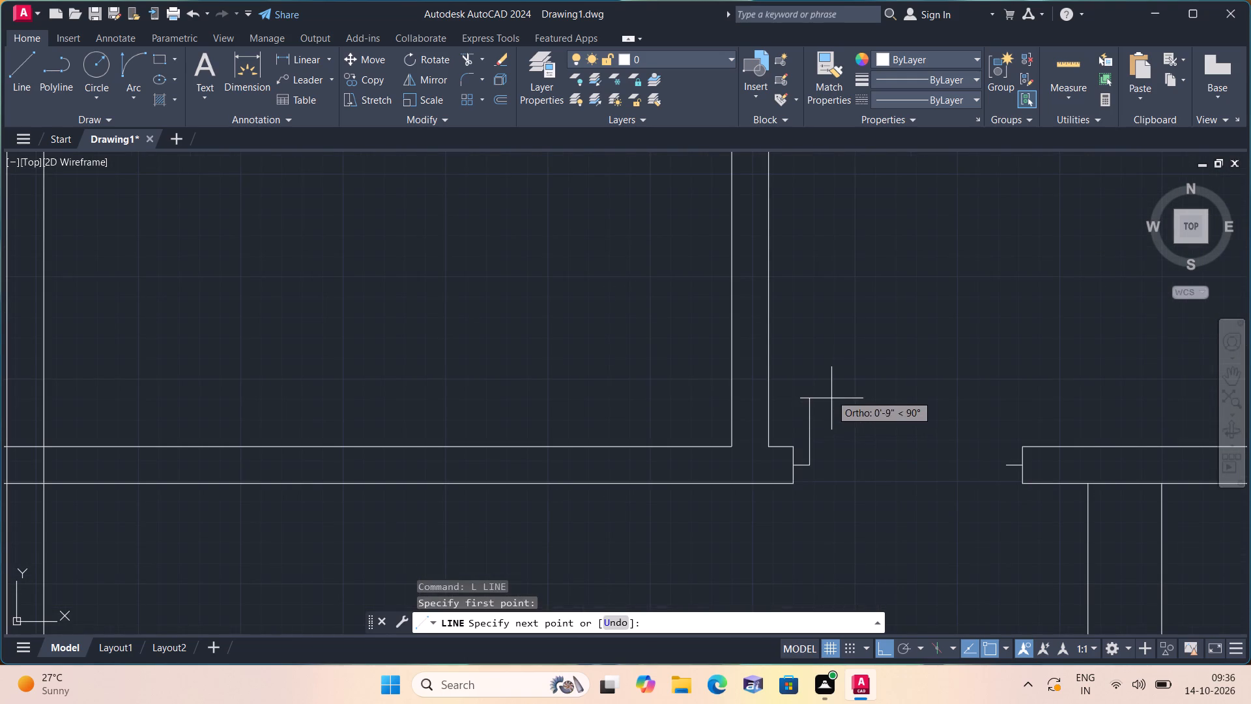
text(2')
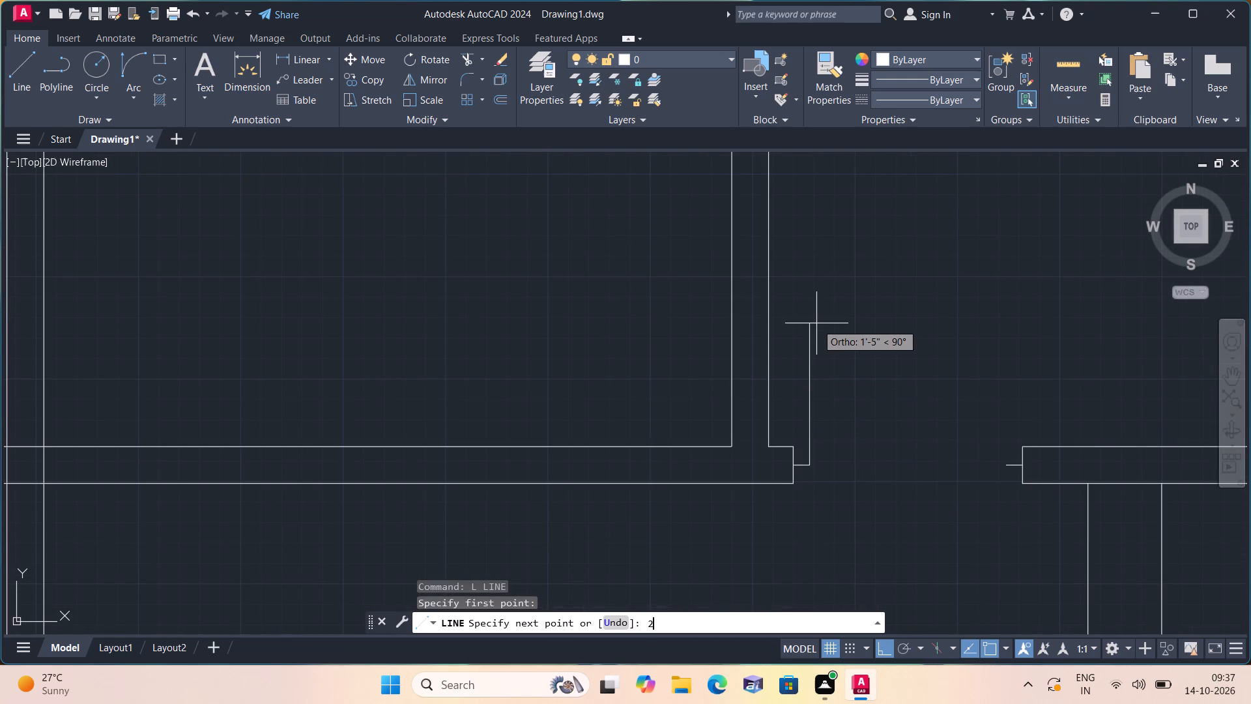
key(space)
key(Escape)
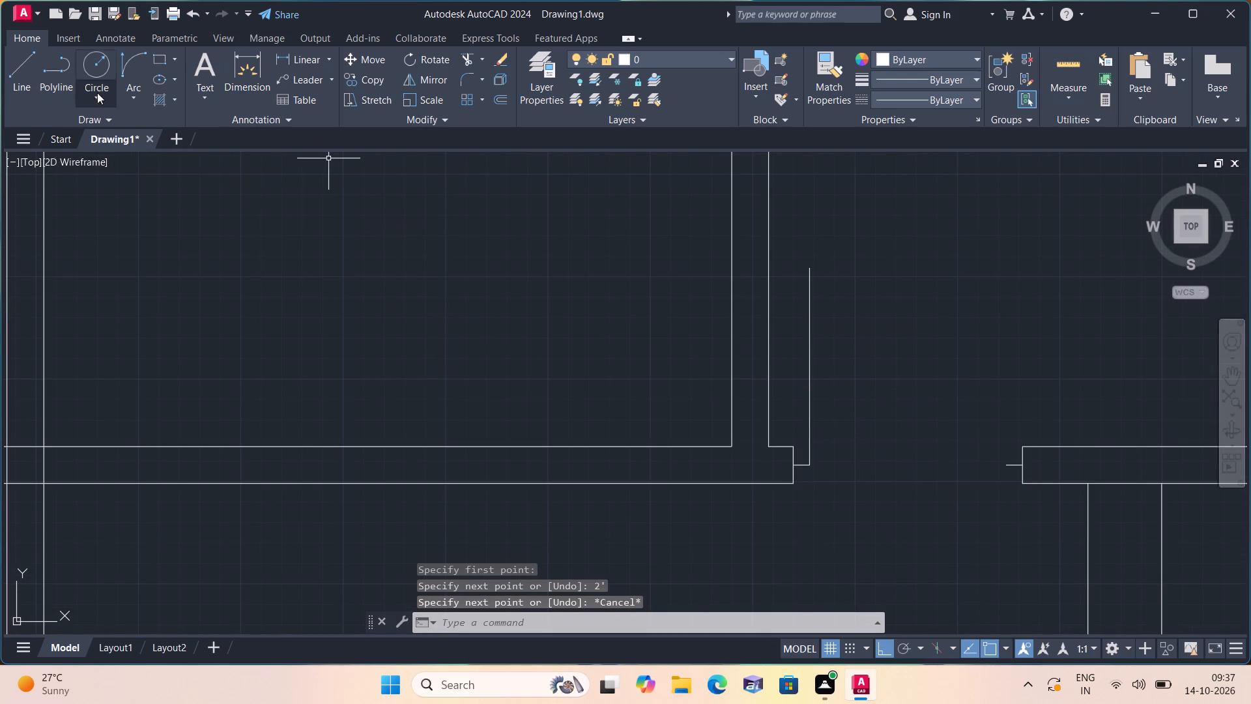
Draw the door swing with a Start, End, Direction arc from the new leaf's top to the right jamb stub's tip, starting horizontally rightward.
click(140, 94)
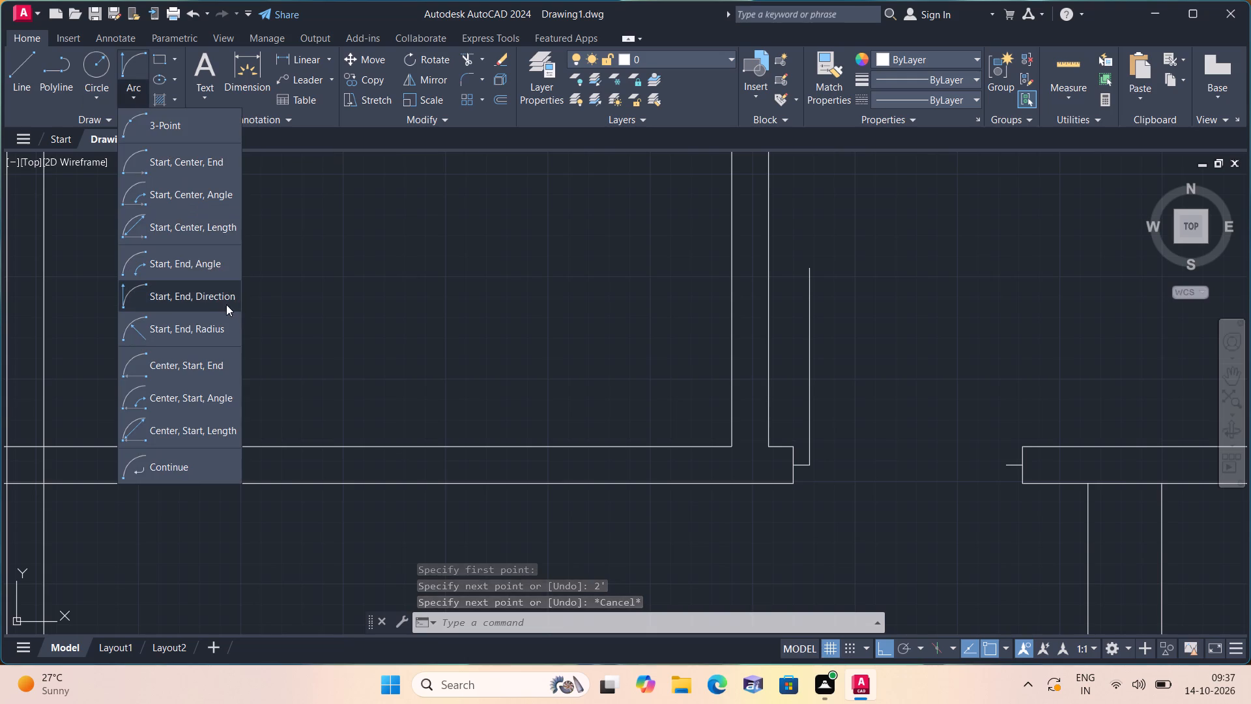
click(225, 293)
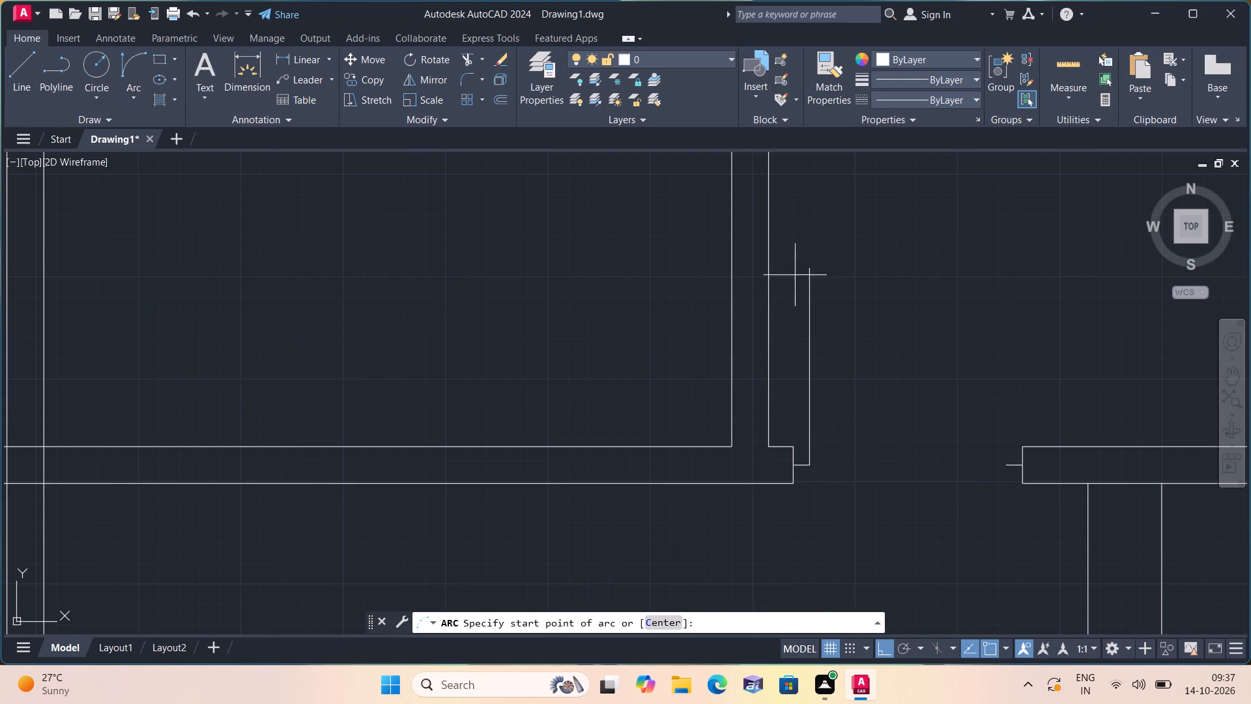
click(809, 268)
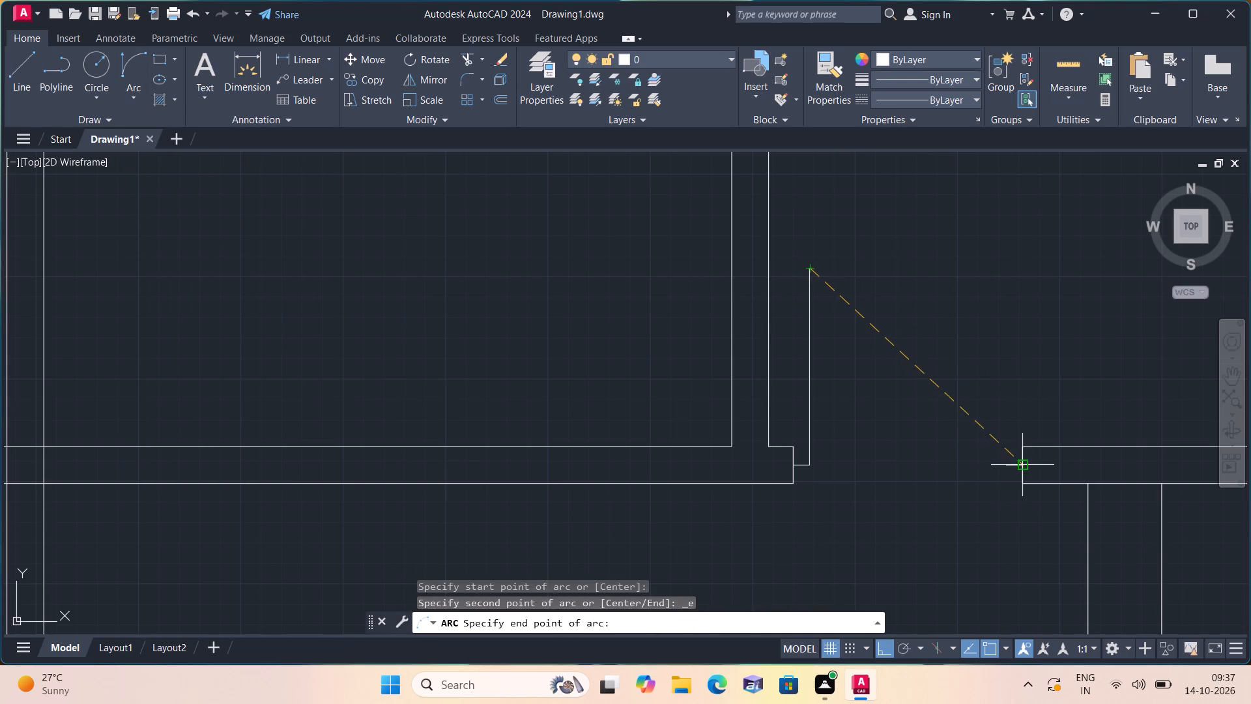
click(1000, 465)
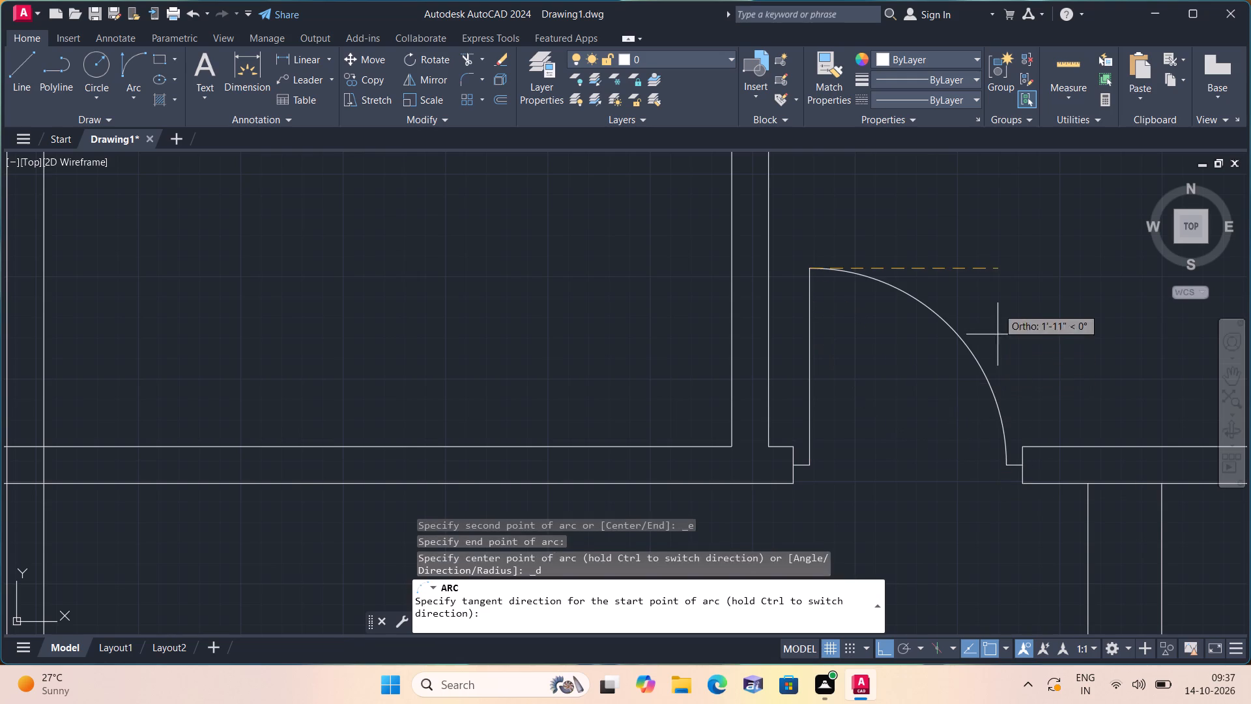
click(1001, 291)
Offset the new door's vertical leaf line 1" to the right, into the opening.
scroll(1001, 291, down, 2)
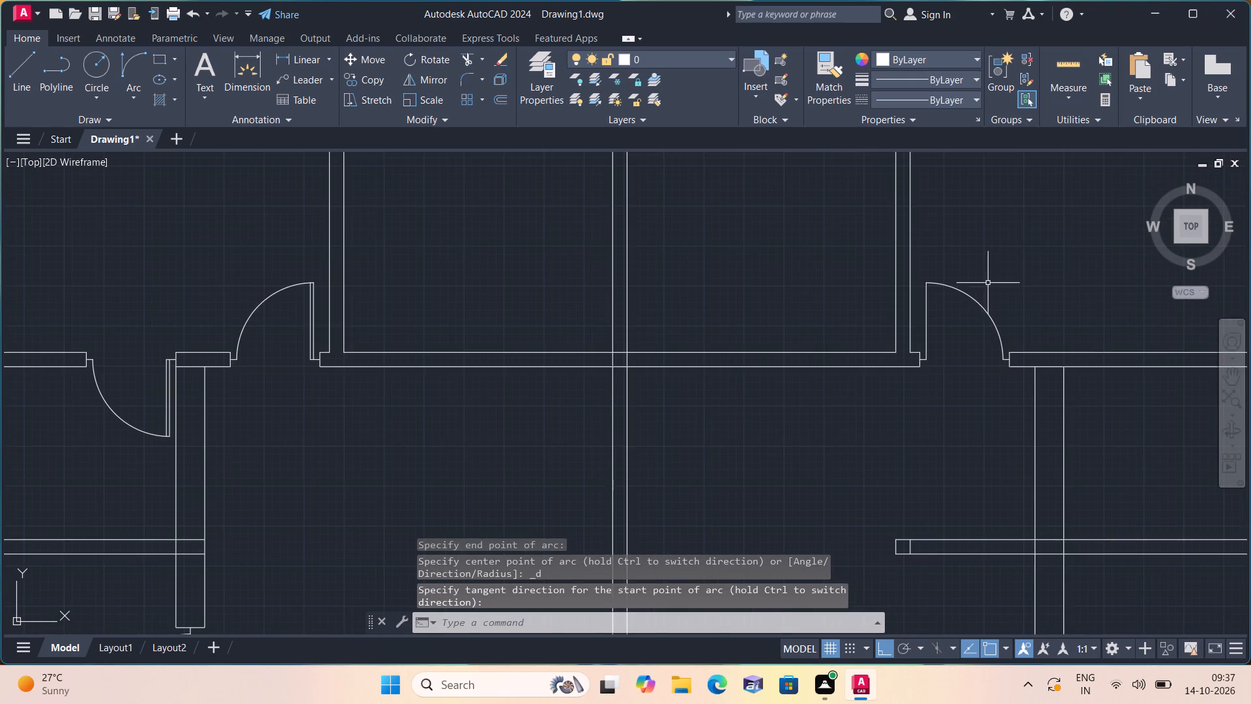
middle_drag(983, 281, 758, 374)
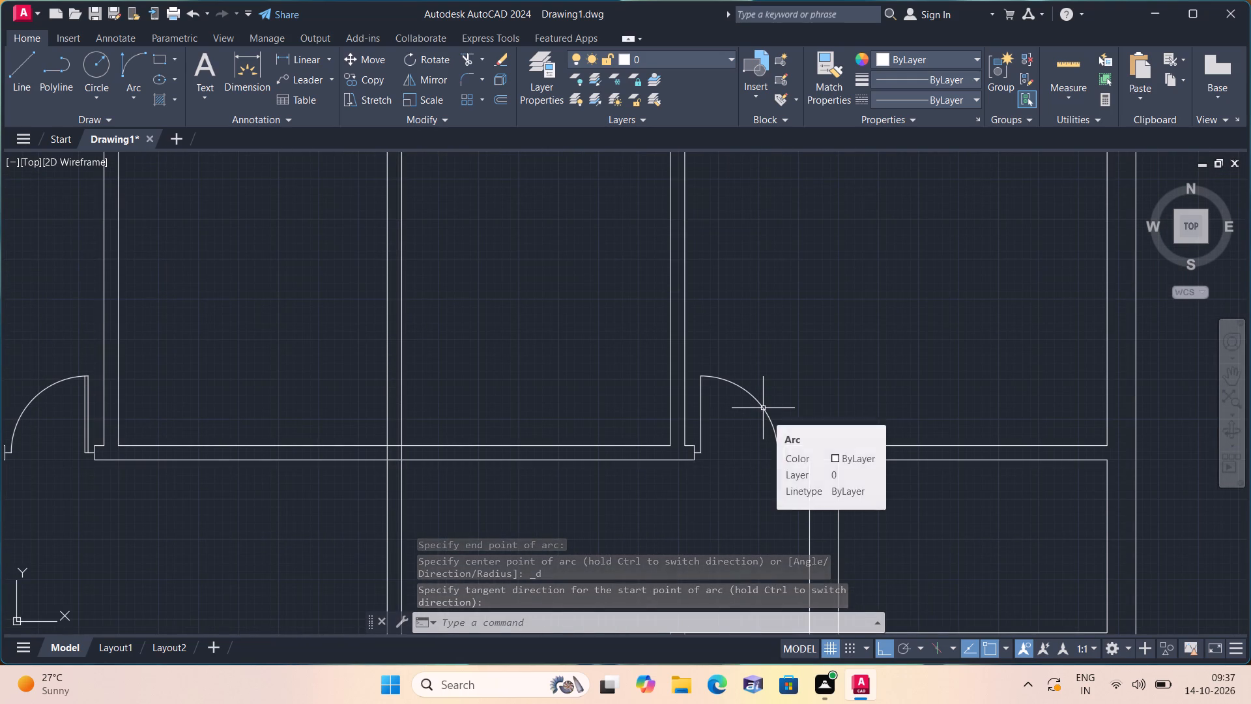
text(off)
key(space)
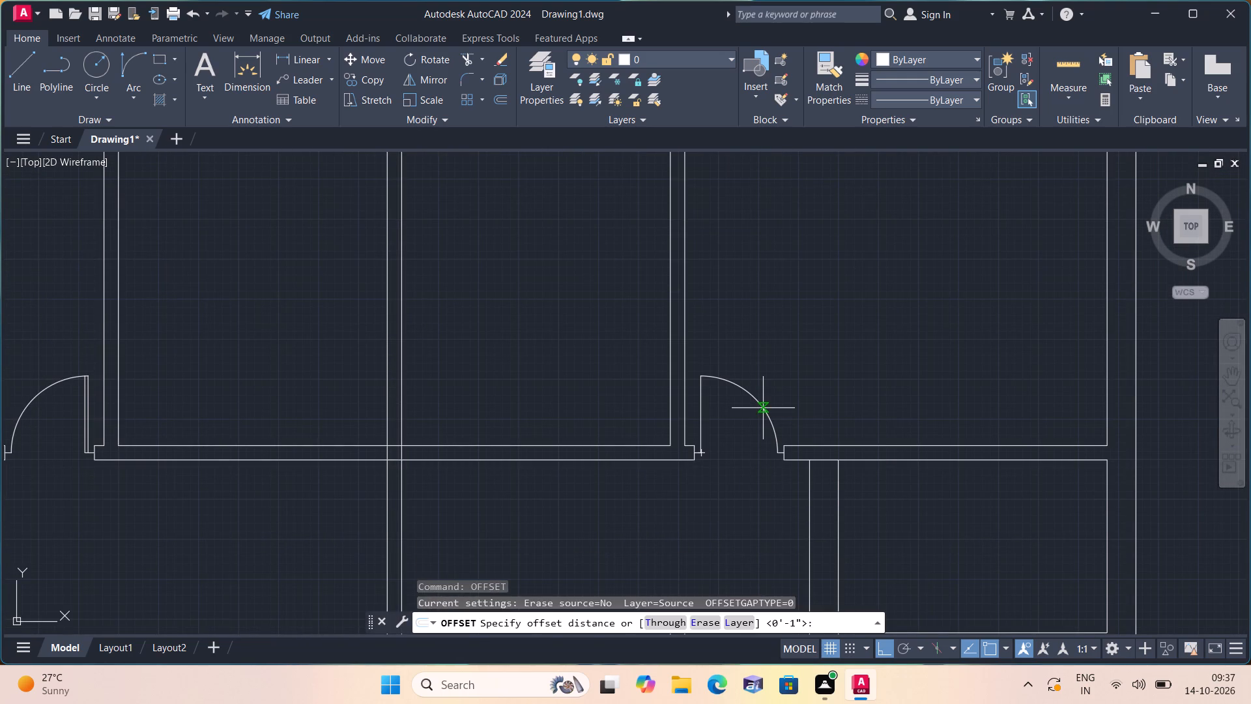
text(1")
key(space)
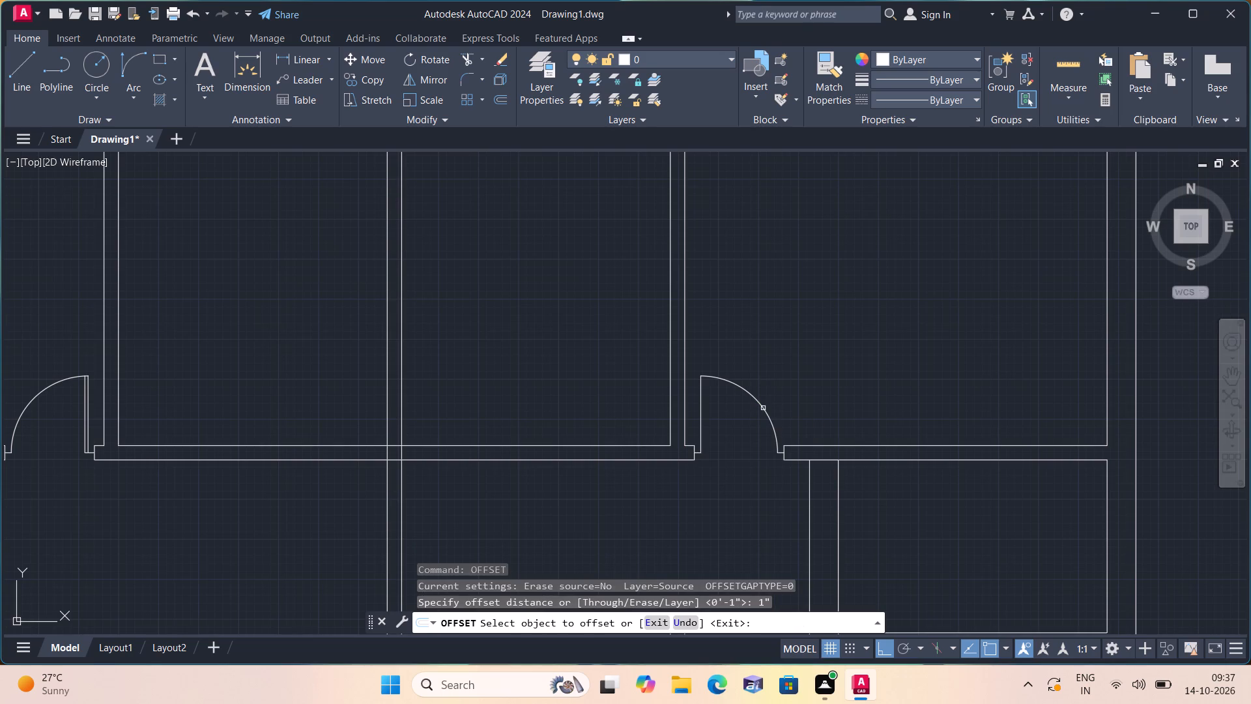
click(702, 413)
click(713, 413)
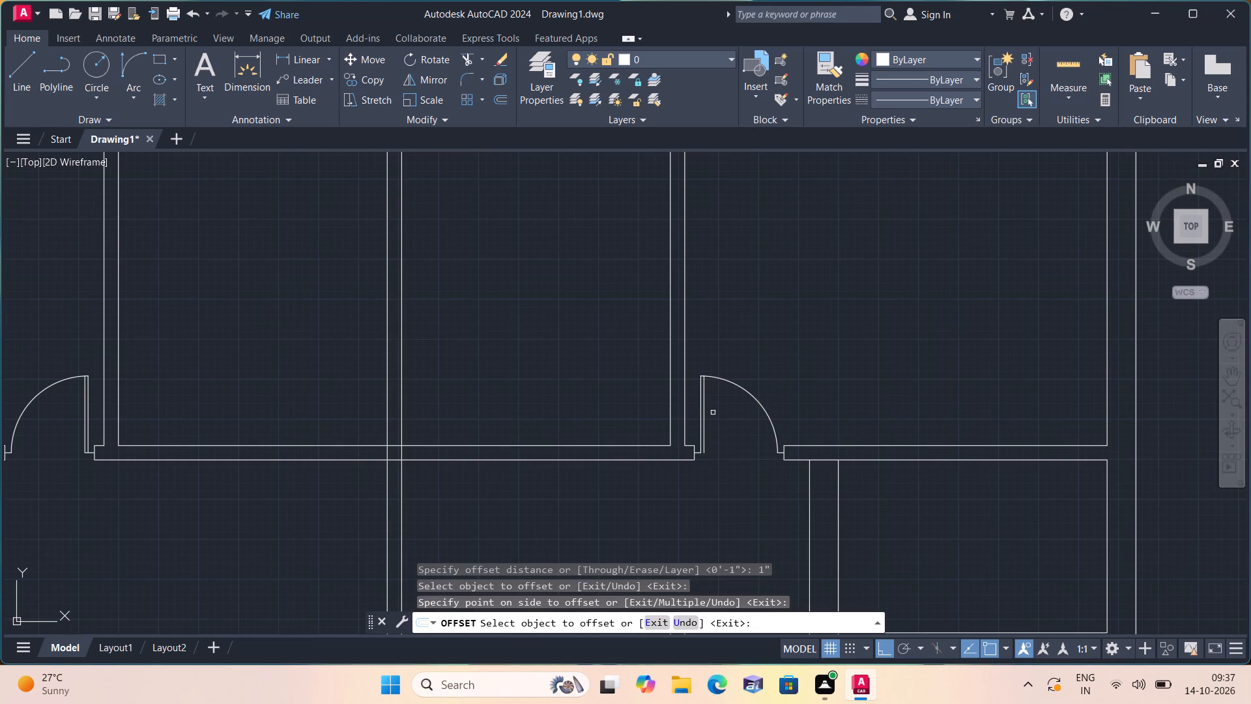
key(space)
Close the bottom of the new door leaf with a short horizontal line joining its two vertical lines.
text(l)
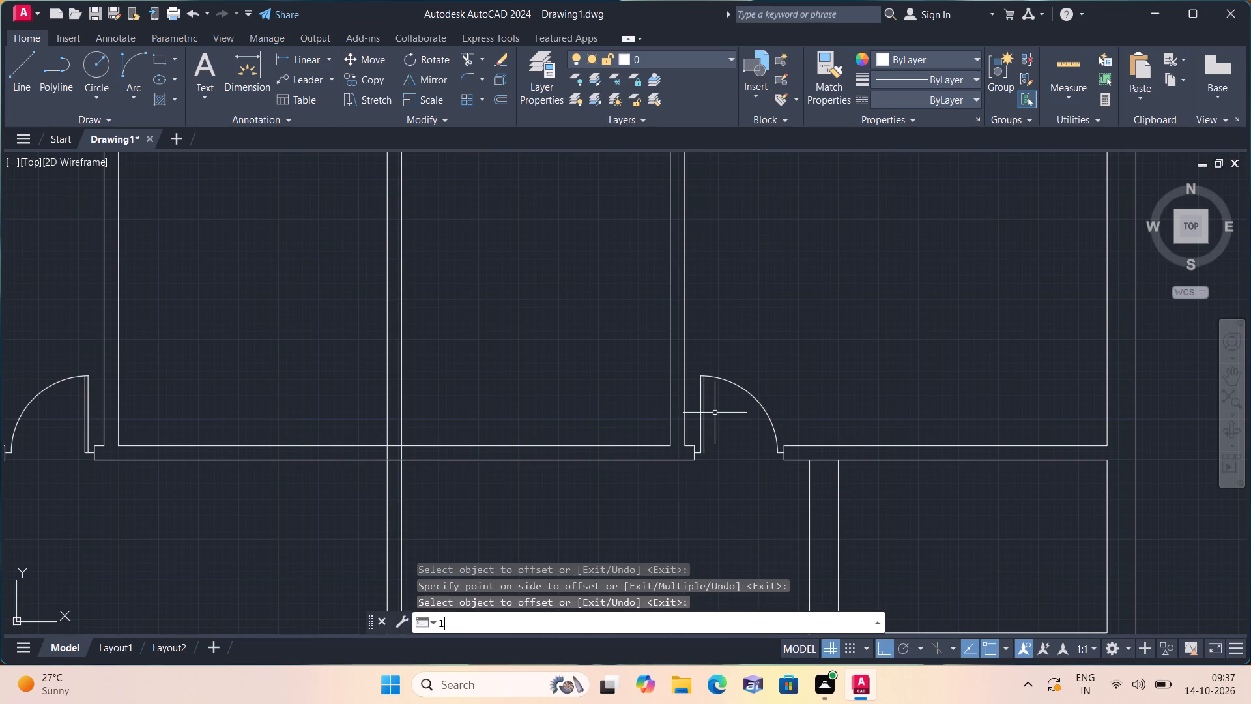
key(space)
scroll(708, 426, up, 2)
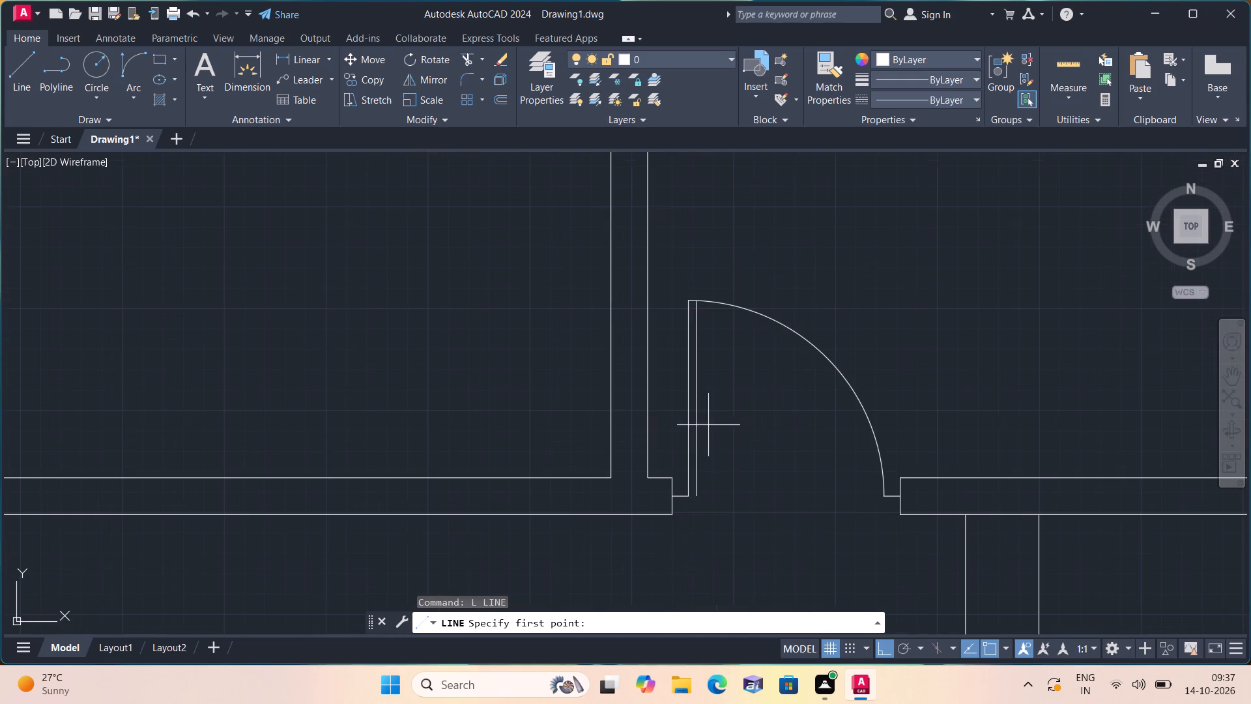
scroll(692, 503, up, 2)
click(689, 487)
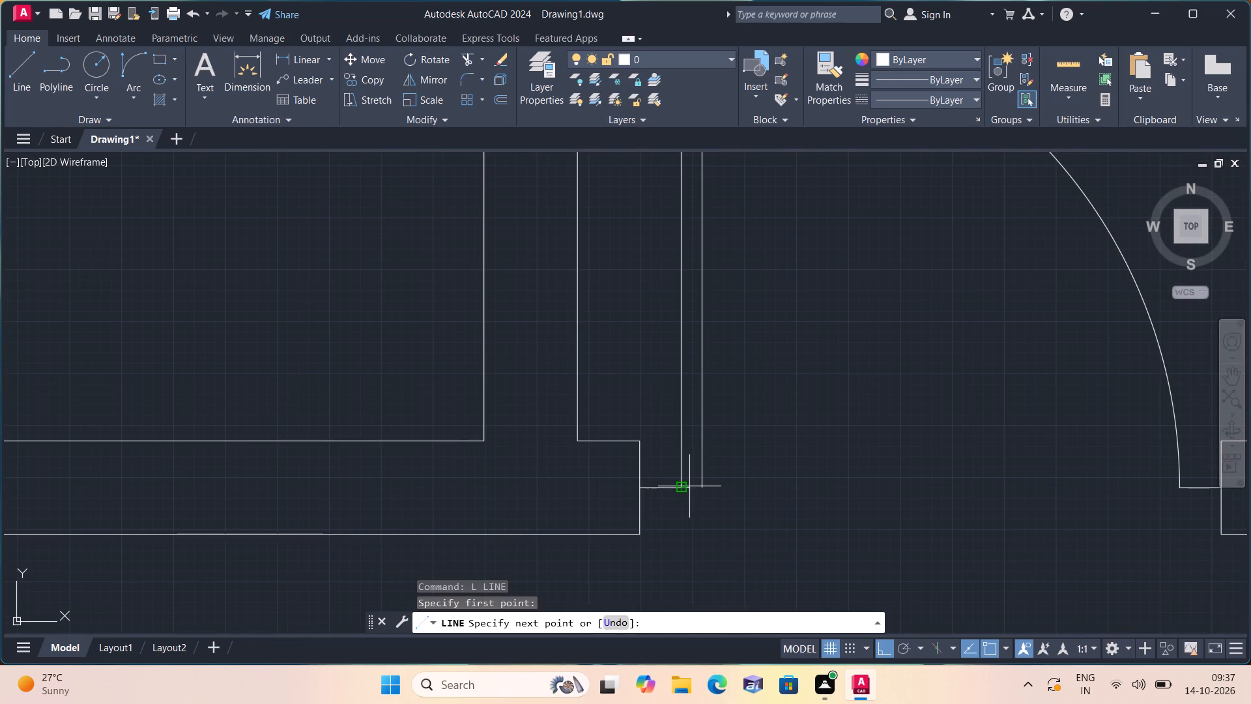
click(698, 486)
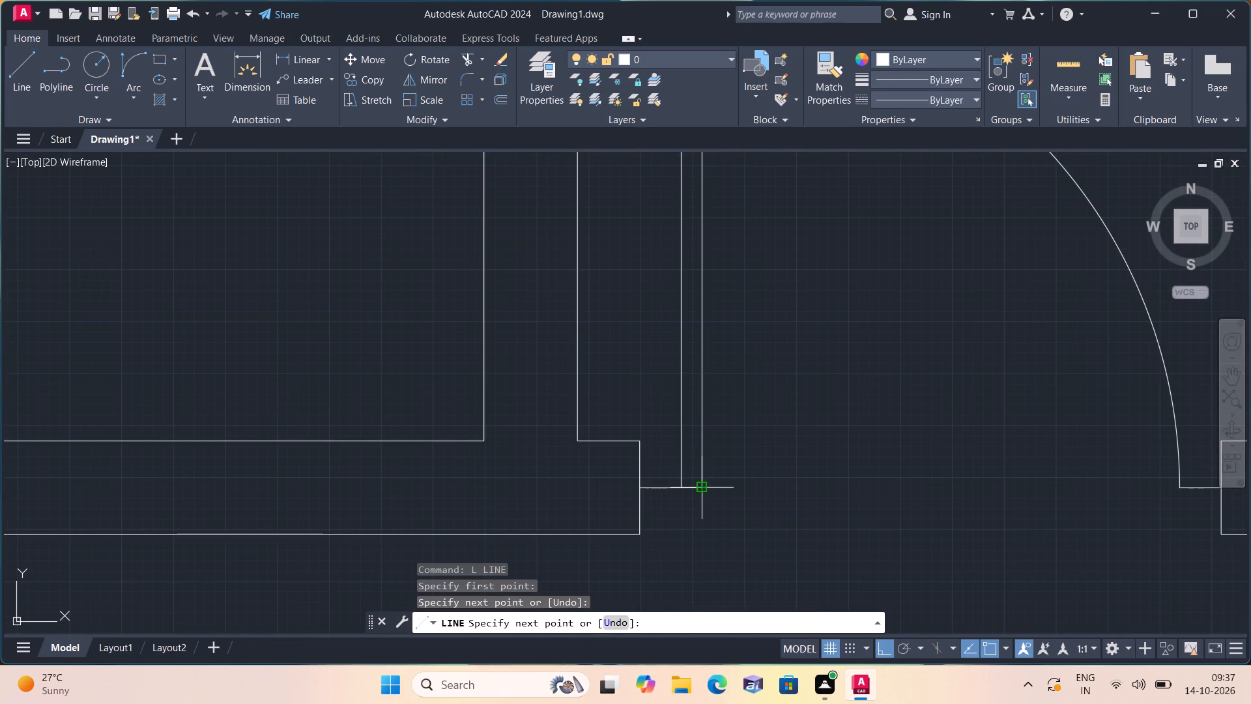
key(space)
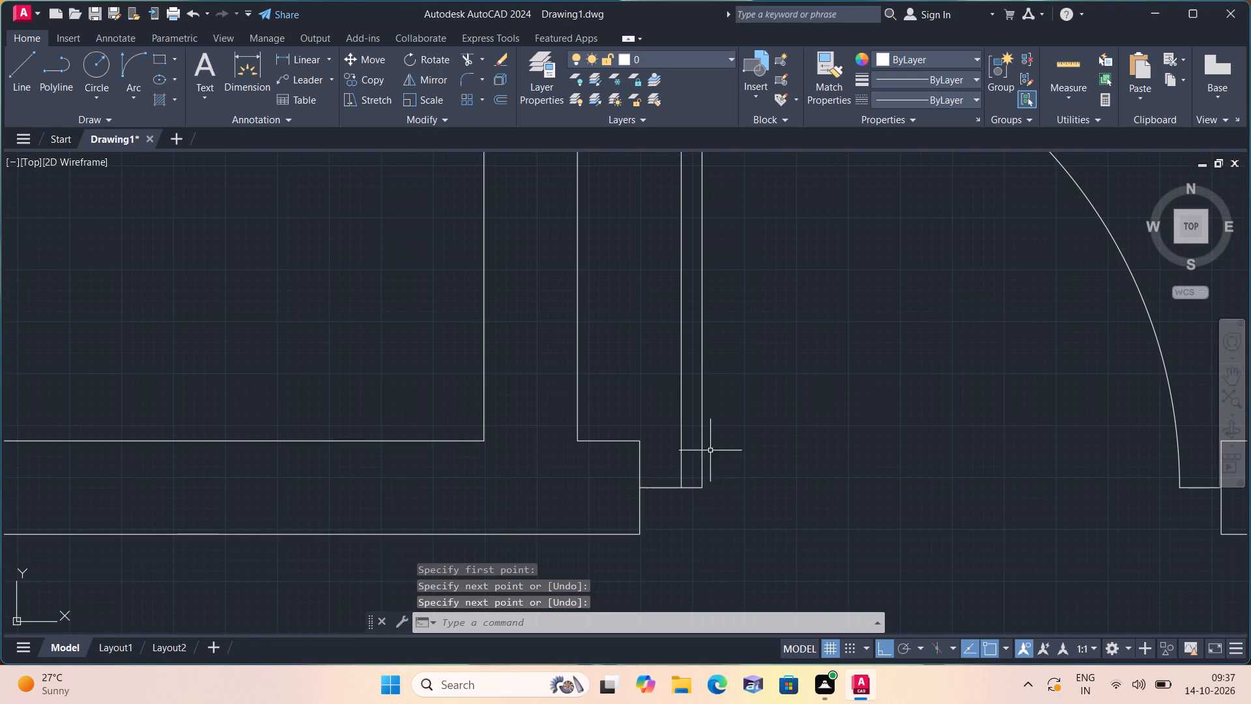
Examine the finished doors and the partitions on both sides of the plan, including the lower-left room's door.
scroll(787, 296, down, 4)
middle_drag(794, 270, 786, 265)
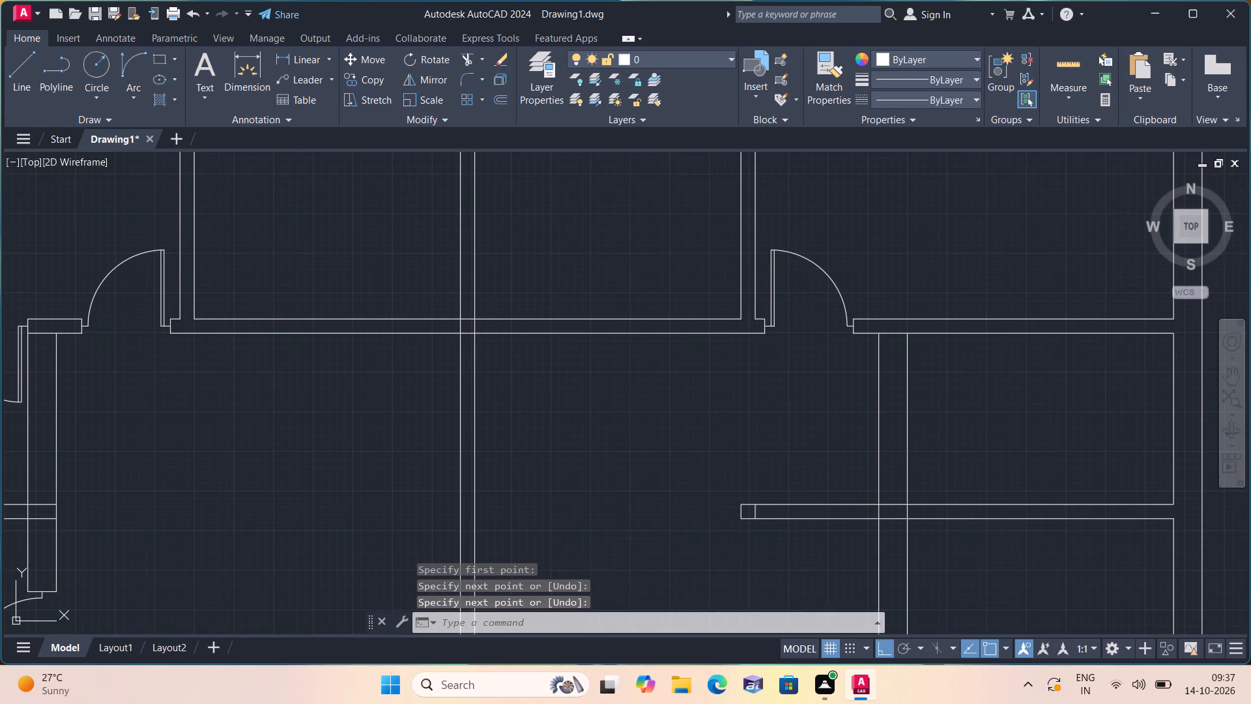
middle_drag(786, 265, 736, 201)
scroll(736, 201, down, 1)
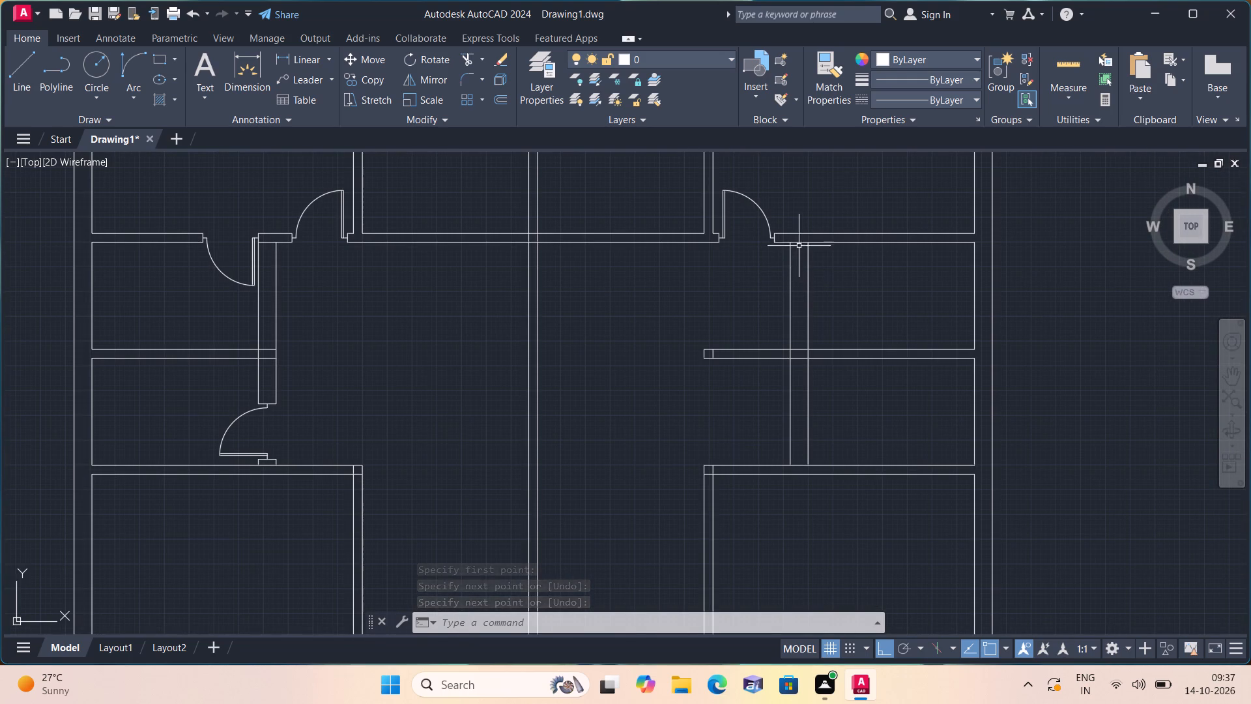
middle_drag(798, 222, 679, 241)
middle_drag(679, 242, 685, 246)
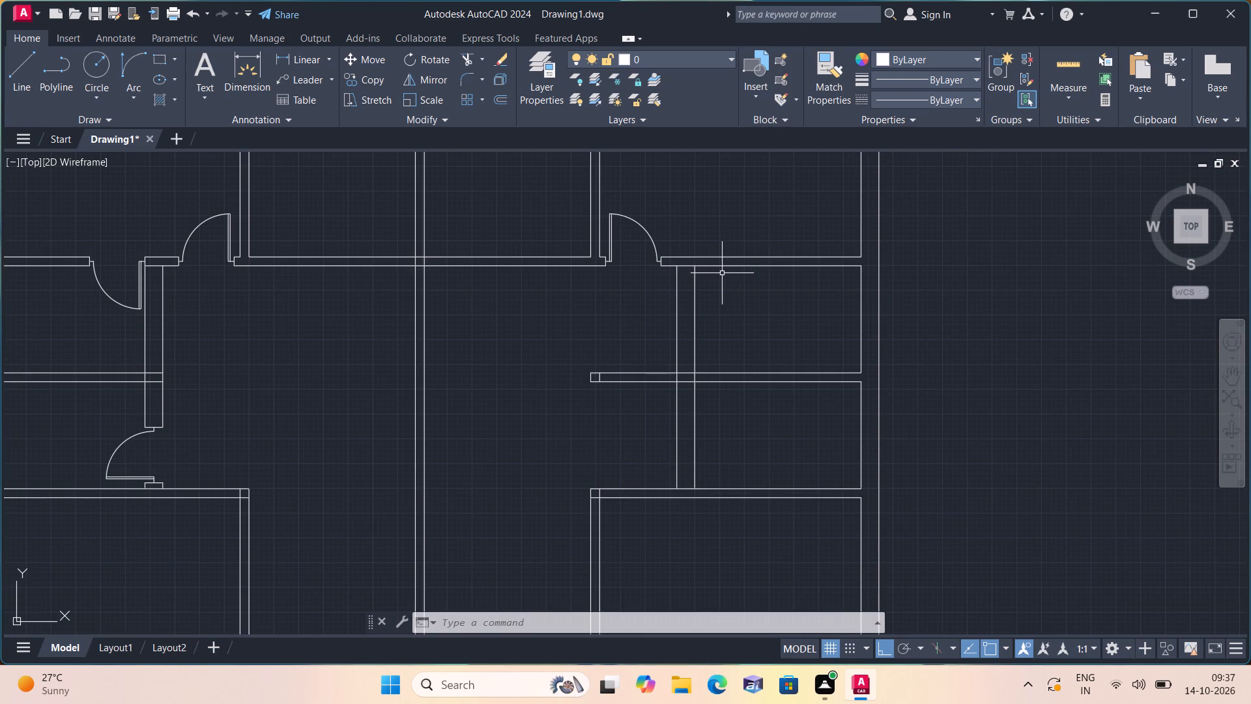
scroll(722, 273, down, 1)
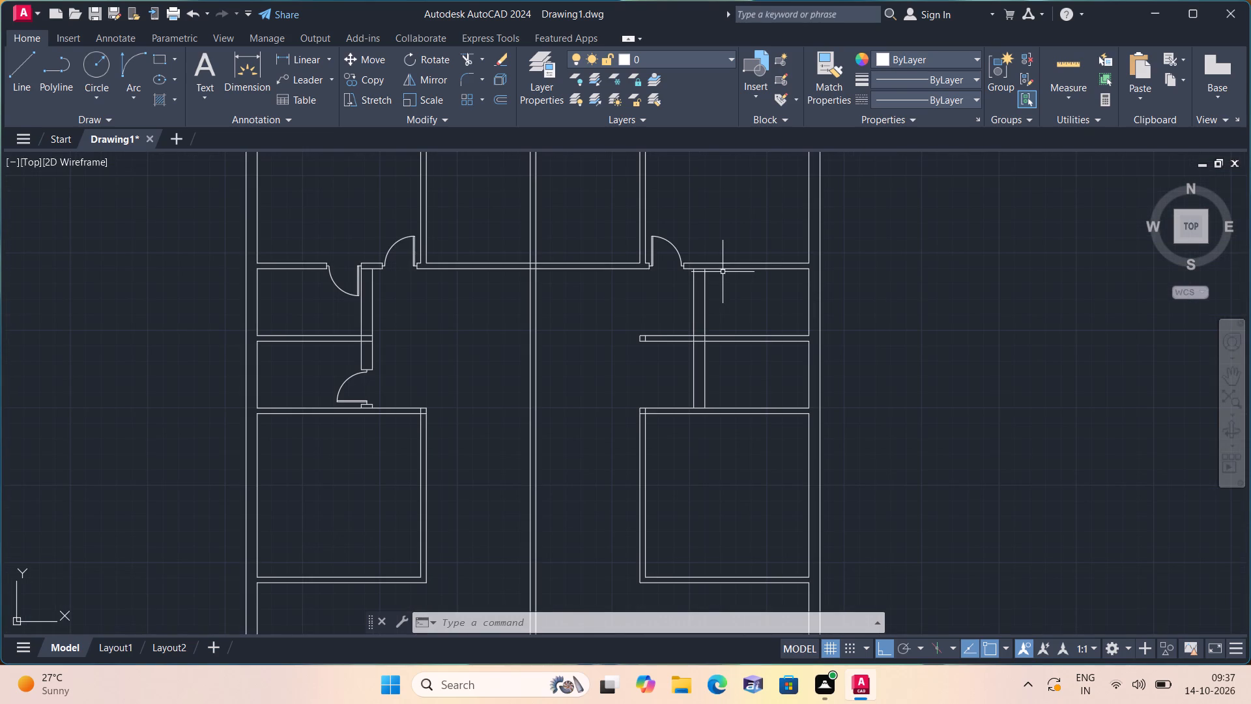
scroll(723, 272, up, 1)
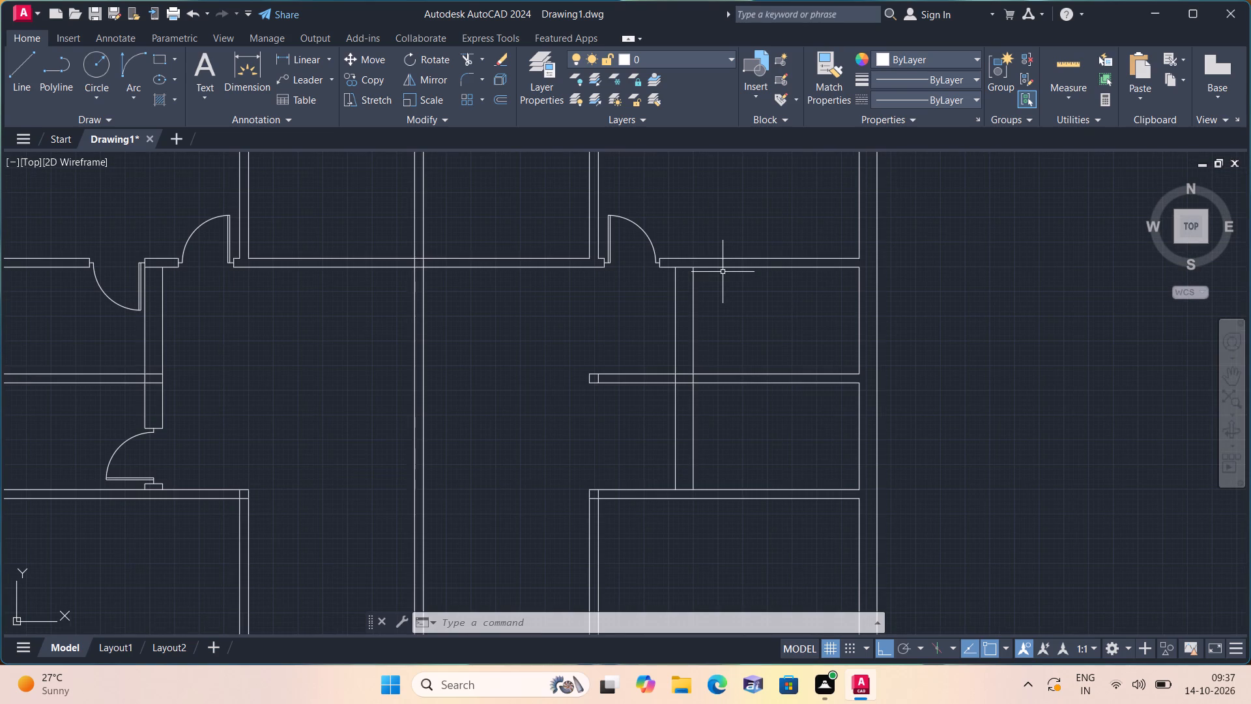
scroll(723, 272, down, 2)
scroll(724, 270, up, 1)
scroll(702, 288, down, 1)
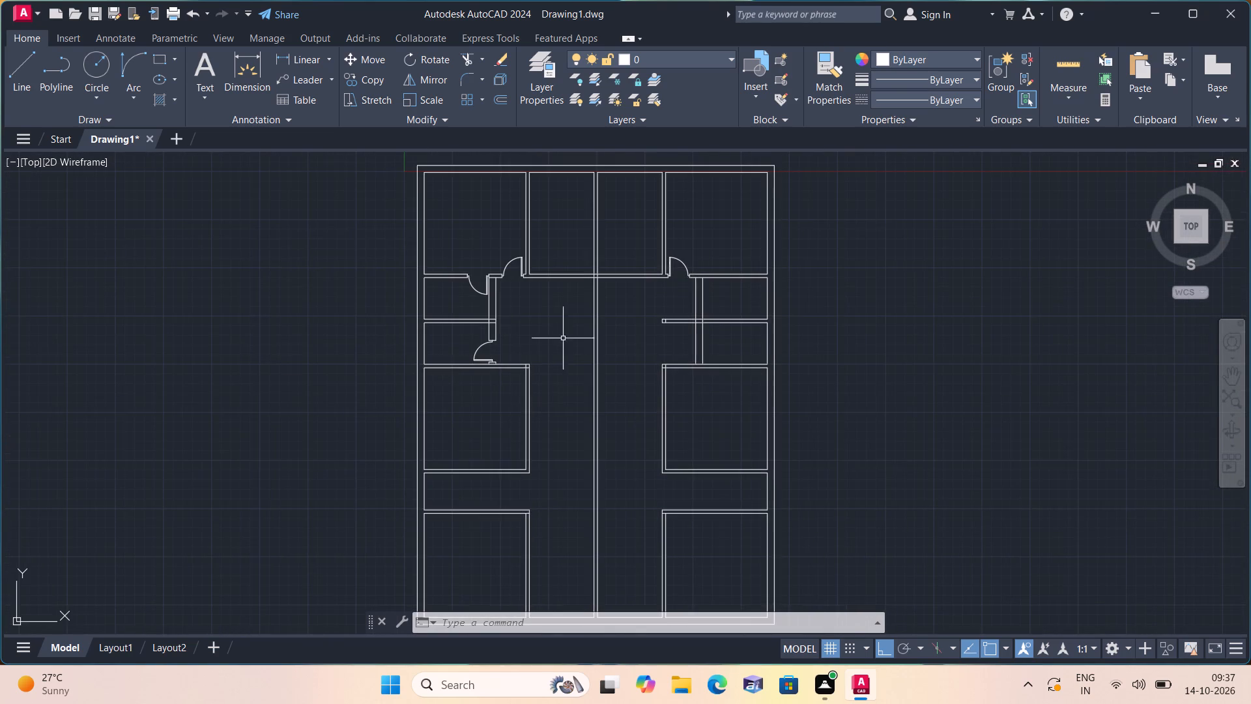
scroll(490, 348, up, 3)
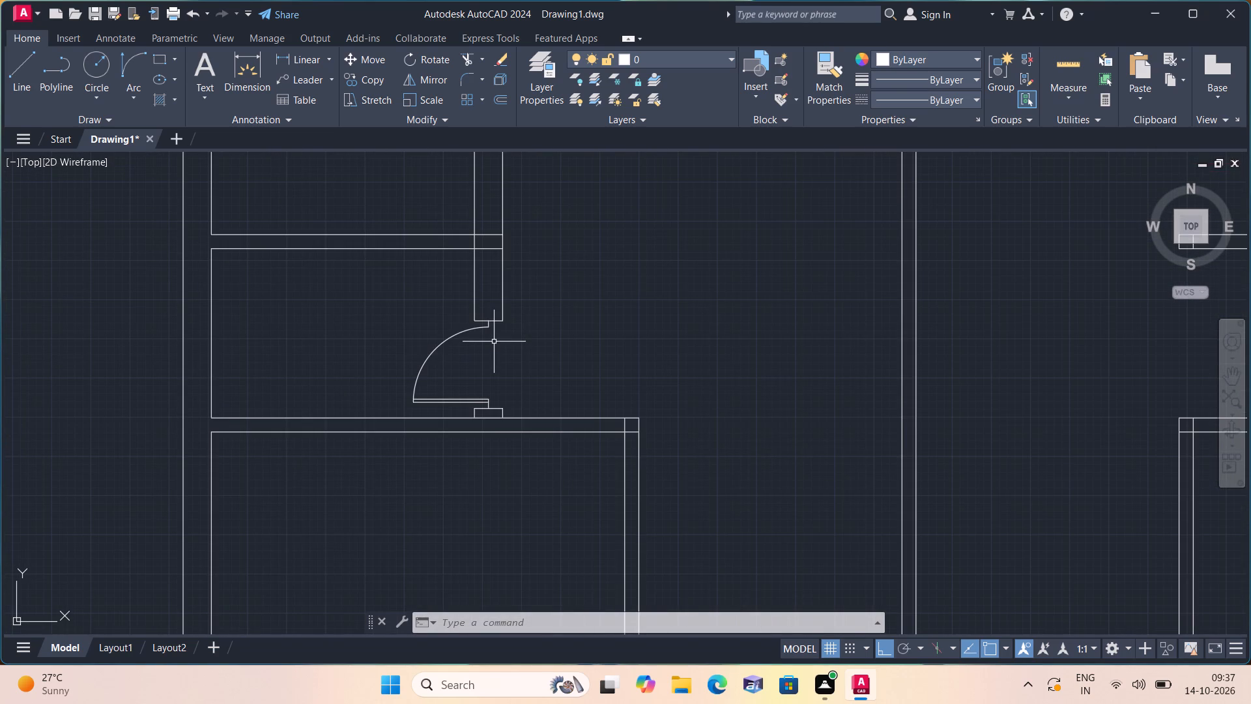
scroll(494, 342, down, 2)
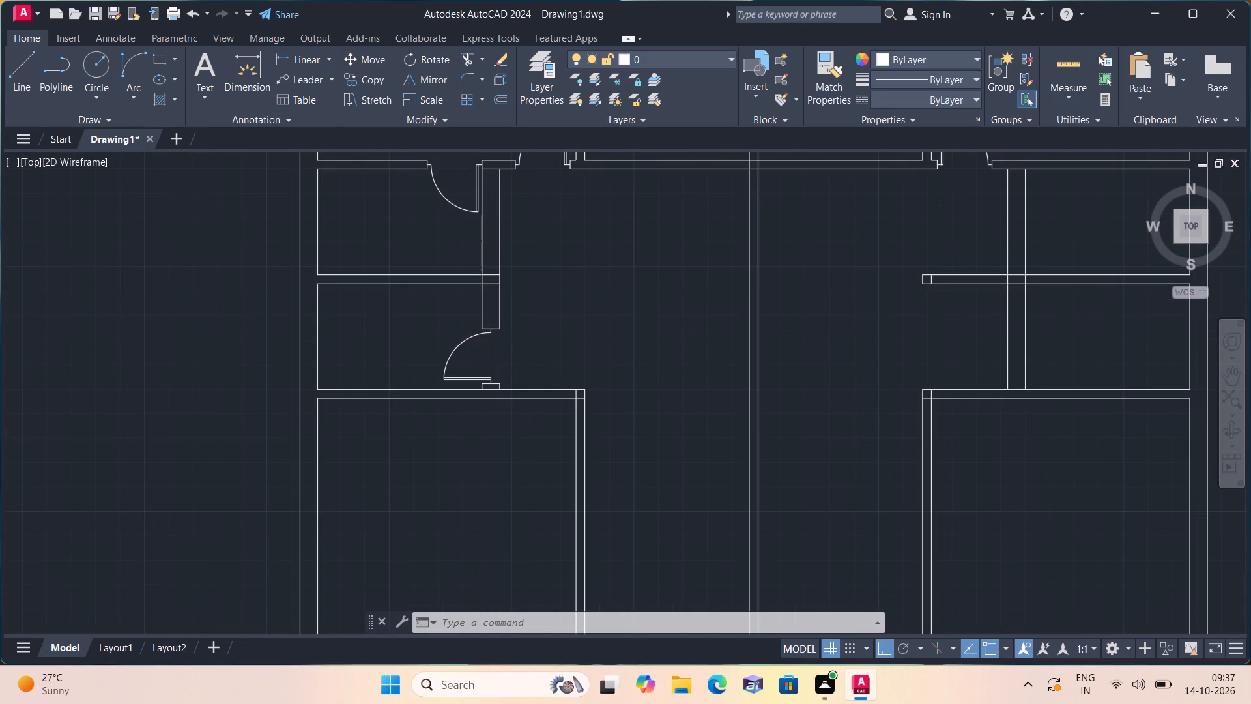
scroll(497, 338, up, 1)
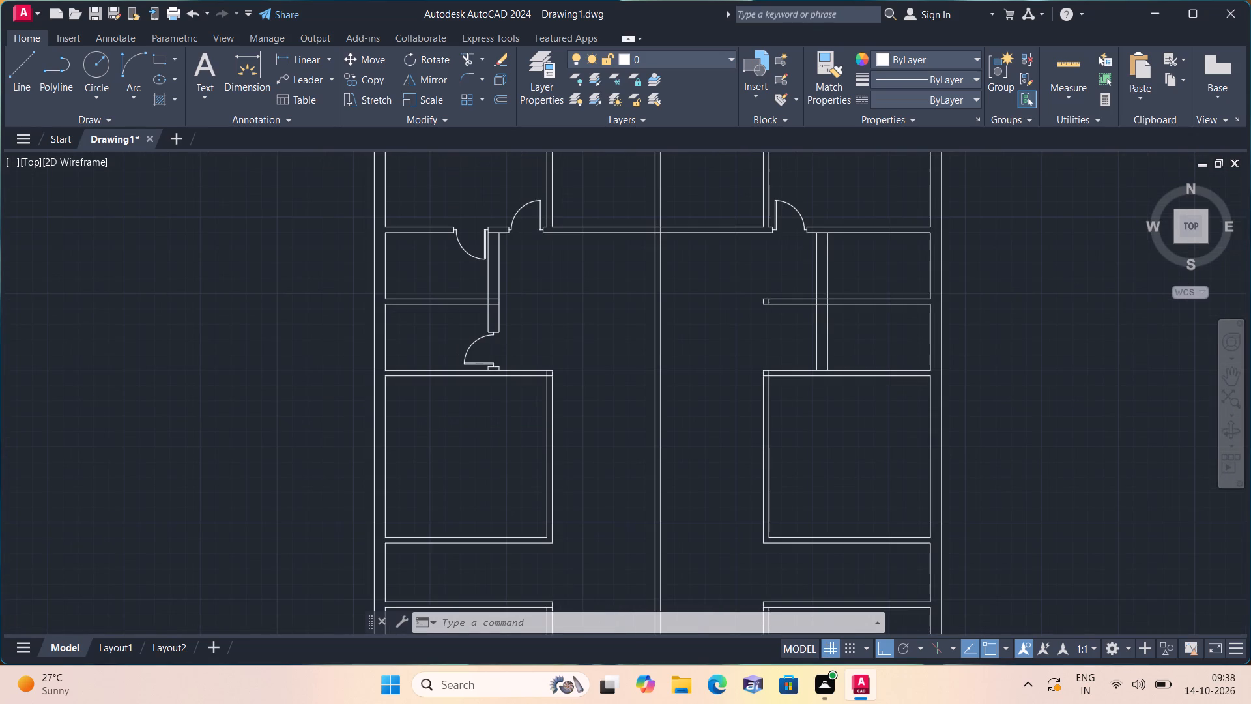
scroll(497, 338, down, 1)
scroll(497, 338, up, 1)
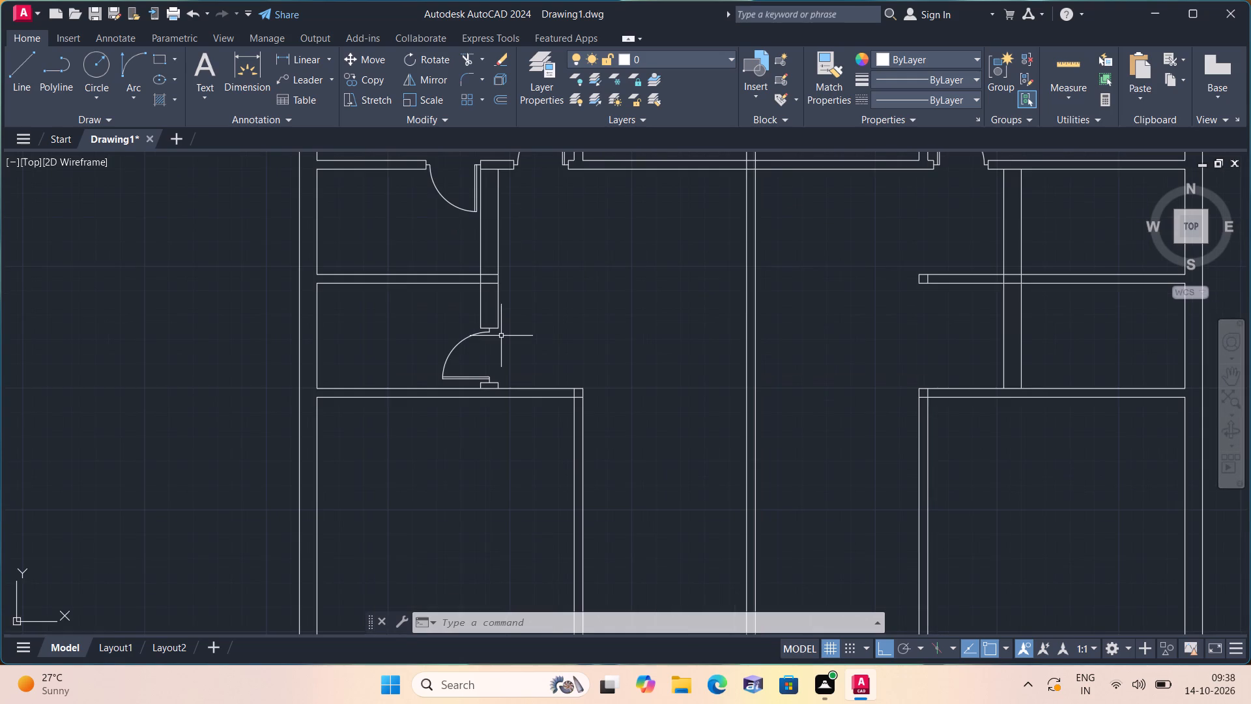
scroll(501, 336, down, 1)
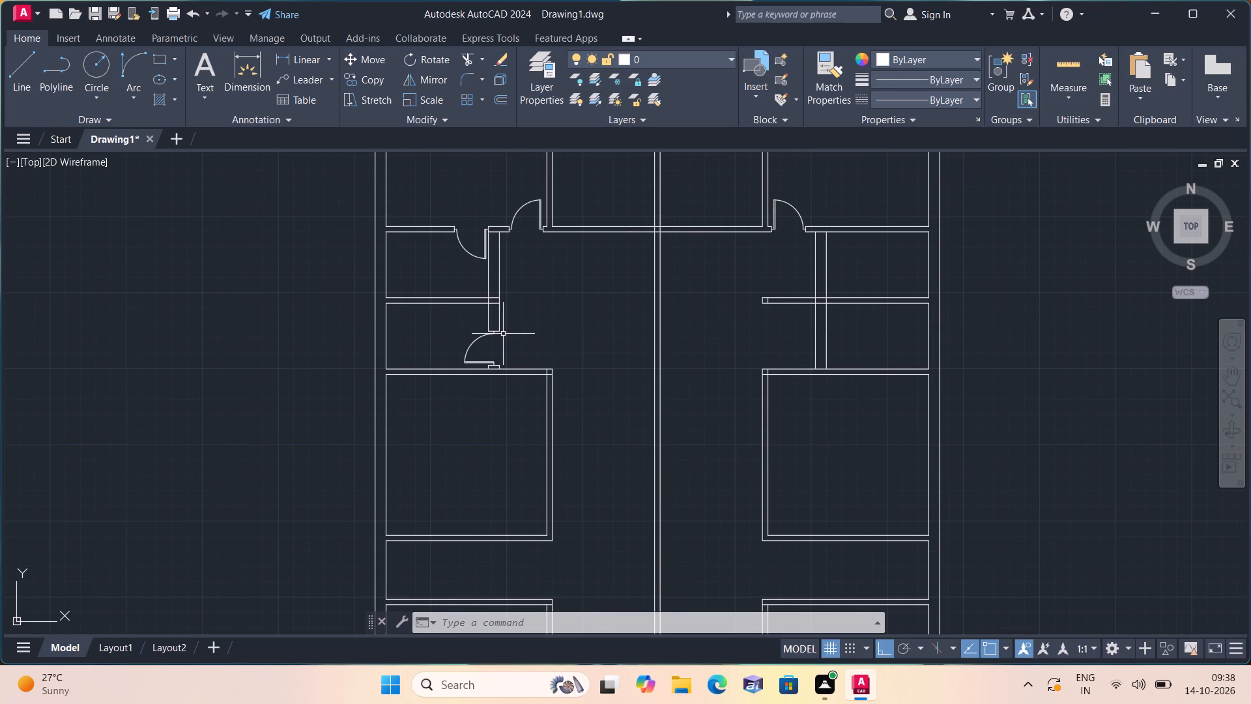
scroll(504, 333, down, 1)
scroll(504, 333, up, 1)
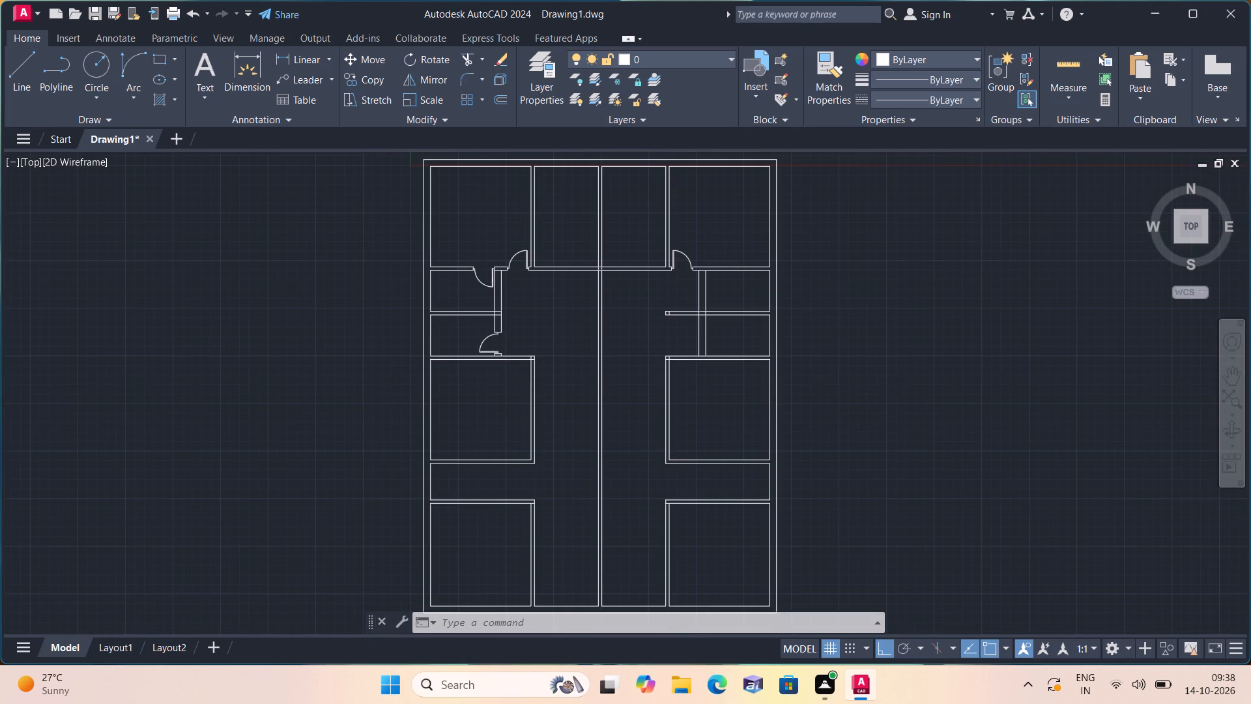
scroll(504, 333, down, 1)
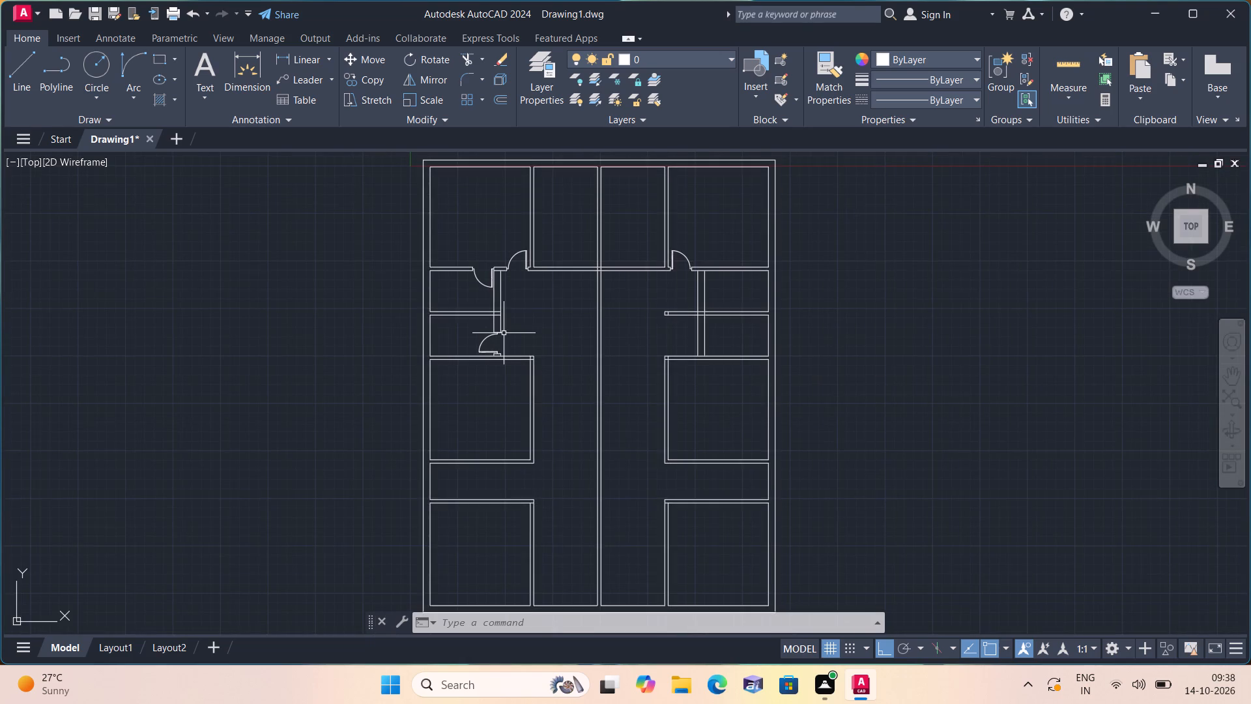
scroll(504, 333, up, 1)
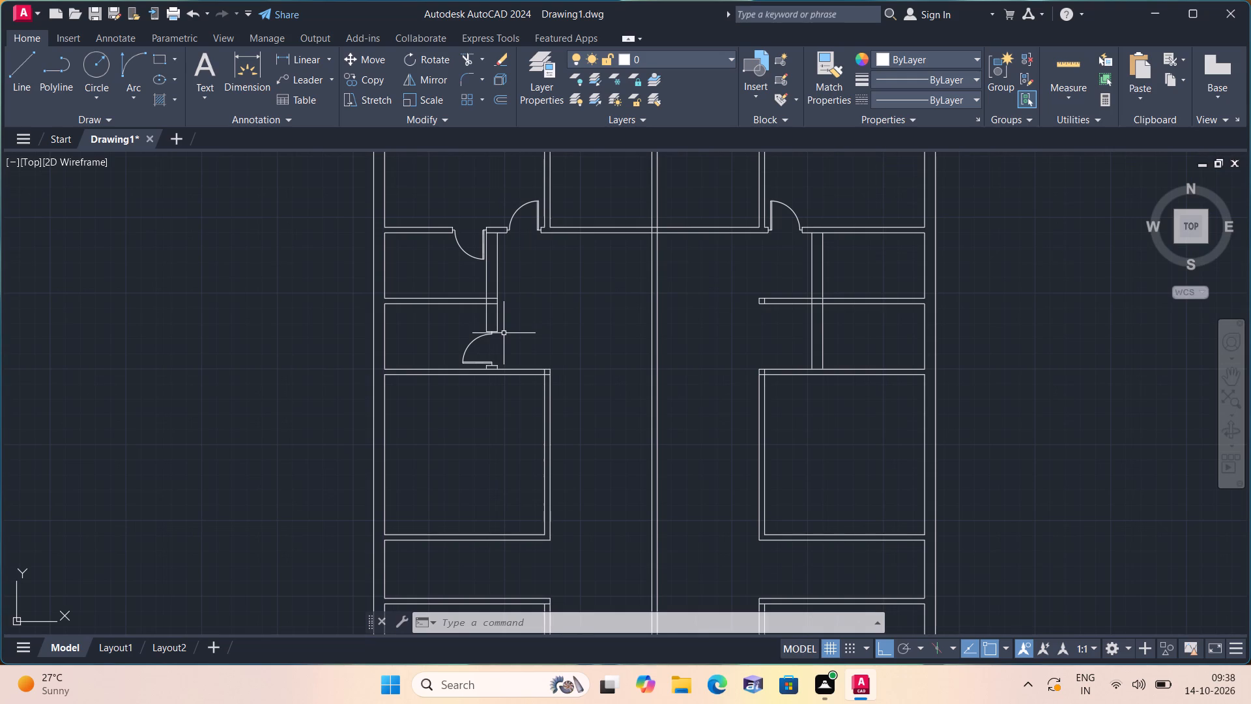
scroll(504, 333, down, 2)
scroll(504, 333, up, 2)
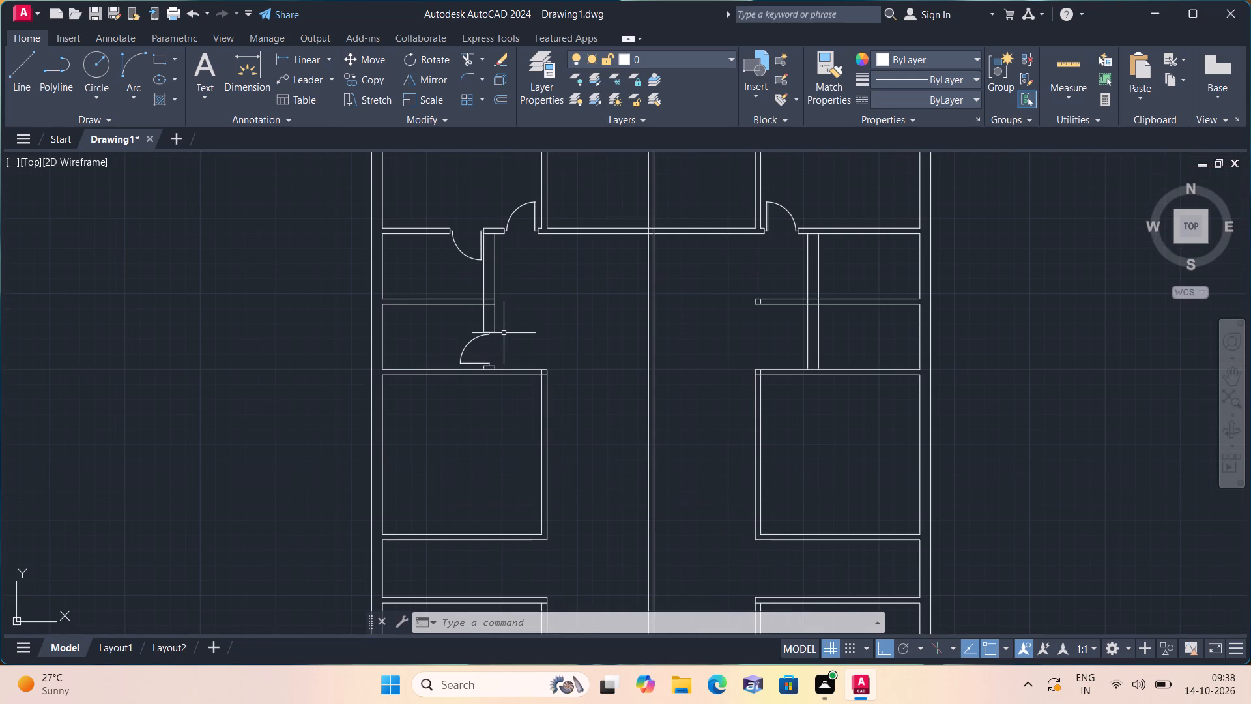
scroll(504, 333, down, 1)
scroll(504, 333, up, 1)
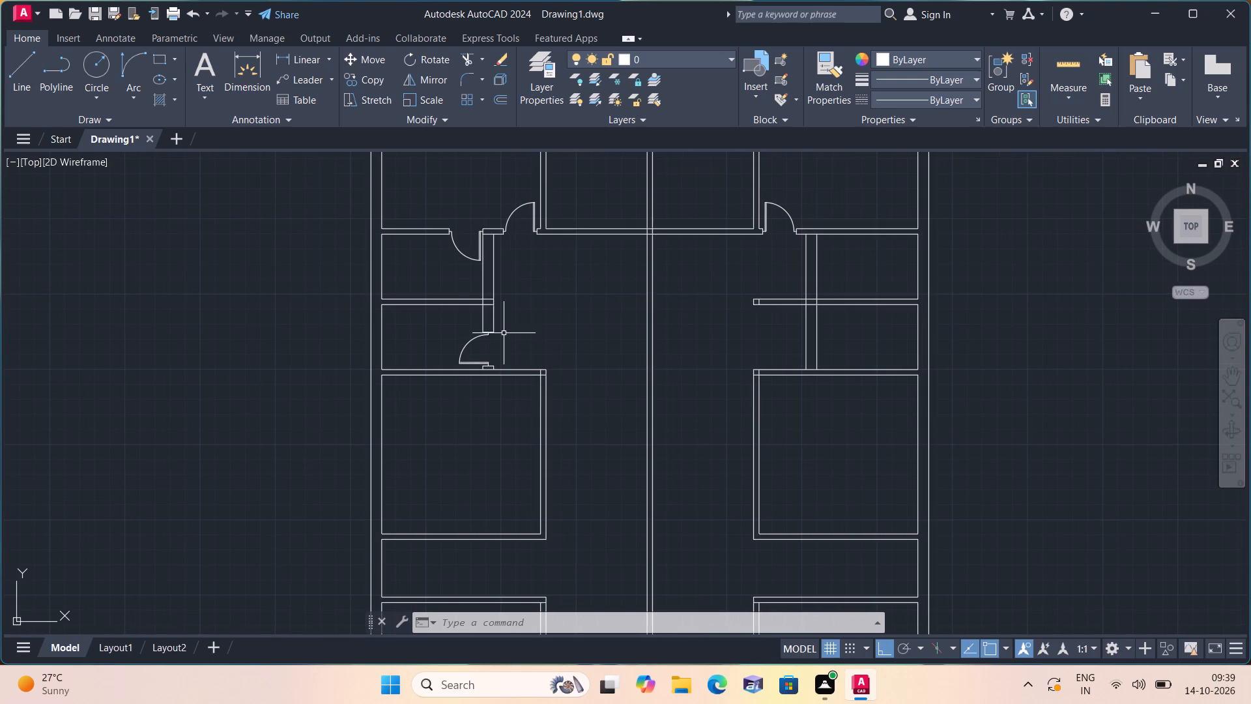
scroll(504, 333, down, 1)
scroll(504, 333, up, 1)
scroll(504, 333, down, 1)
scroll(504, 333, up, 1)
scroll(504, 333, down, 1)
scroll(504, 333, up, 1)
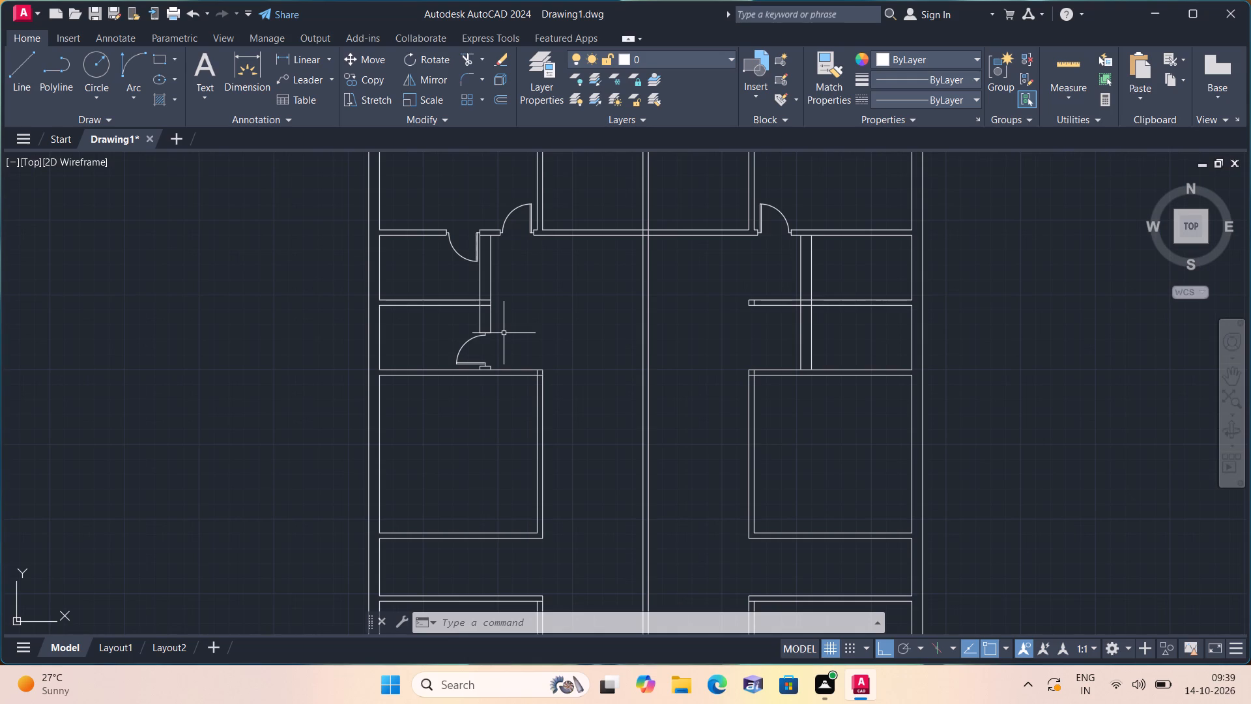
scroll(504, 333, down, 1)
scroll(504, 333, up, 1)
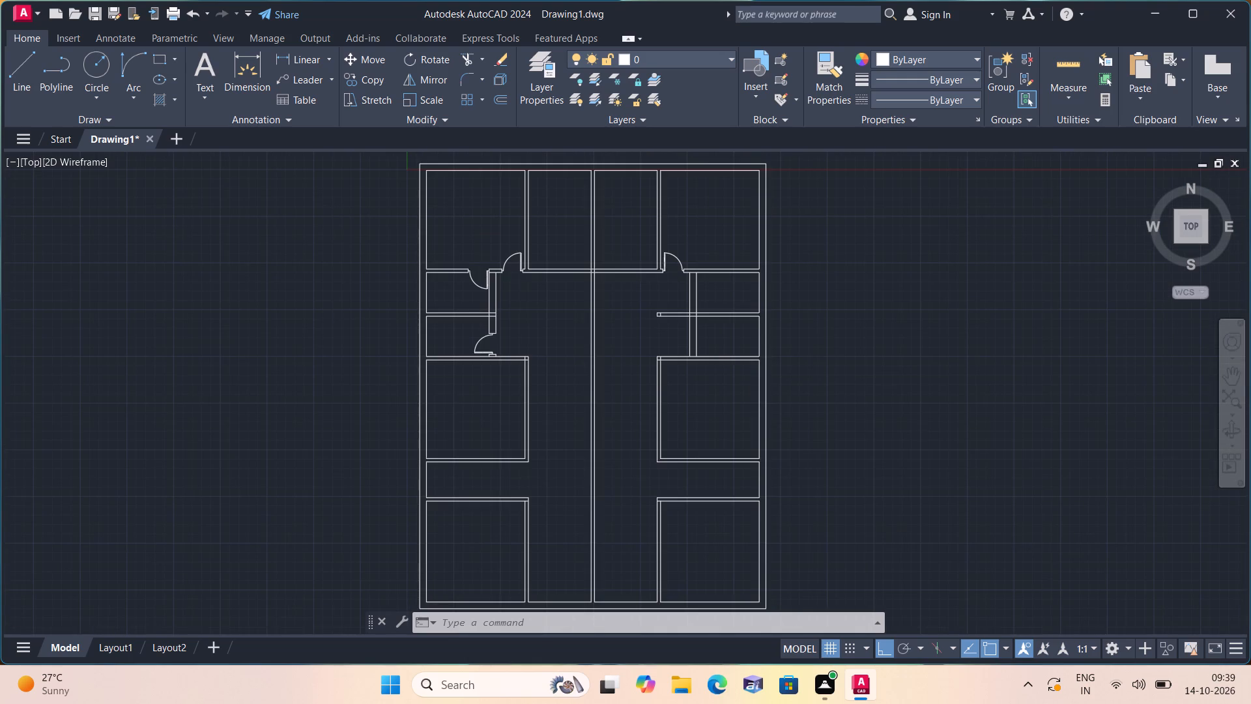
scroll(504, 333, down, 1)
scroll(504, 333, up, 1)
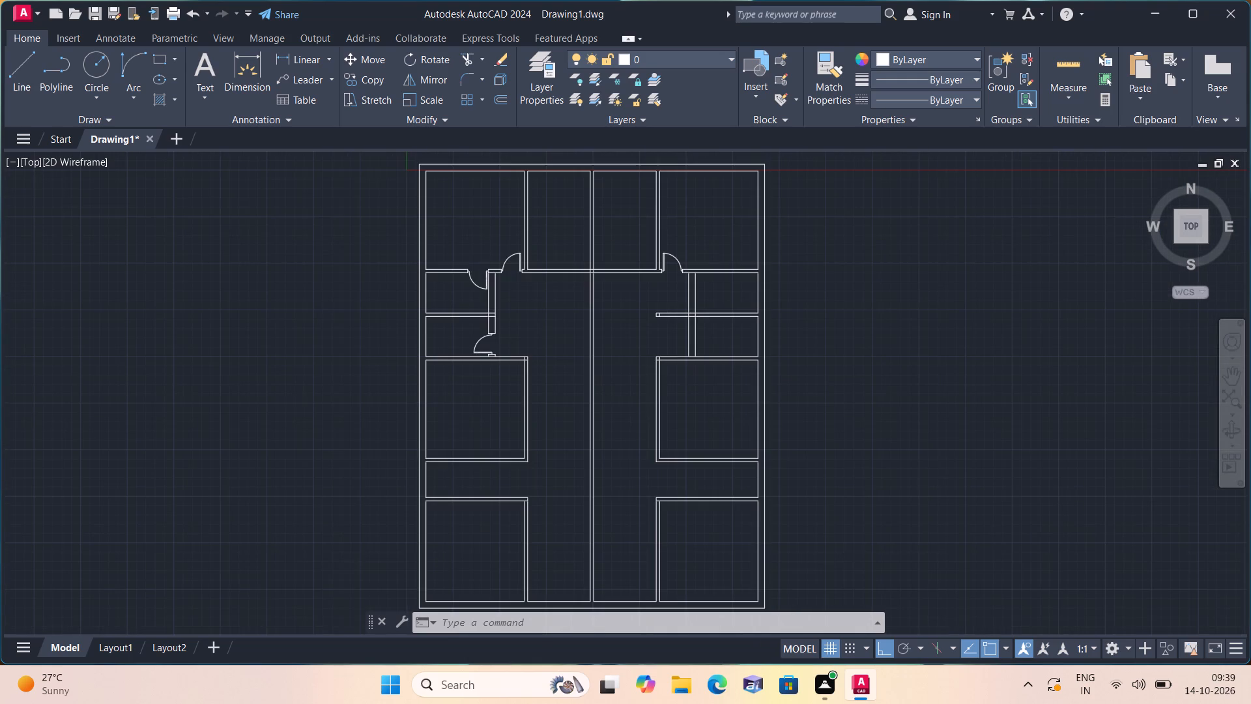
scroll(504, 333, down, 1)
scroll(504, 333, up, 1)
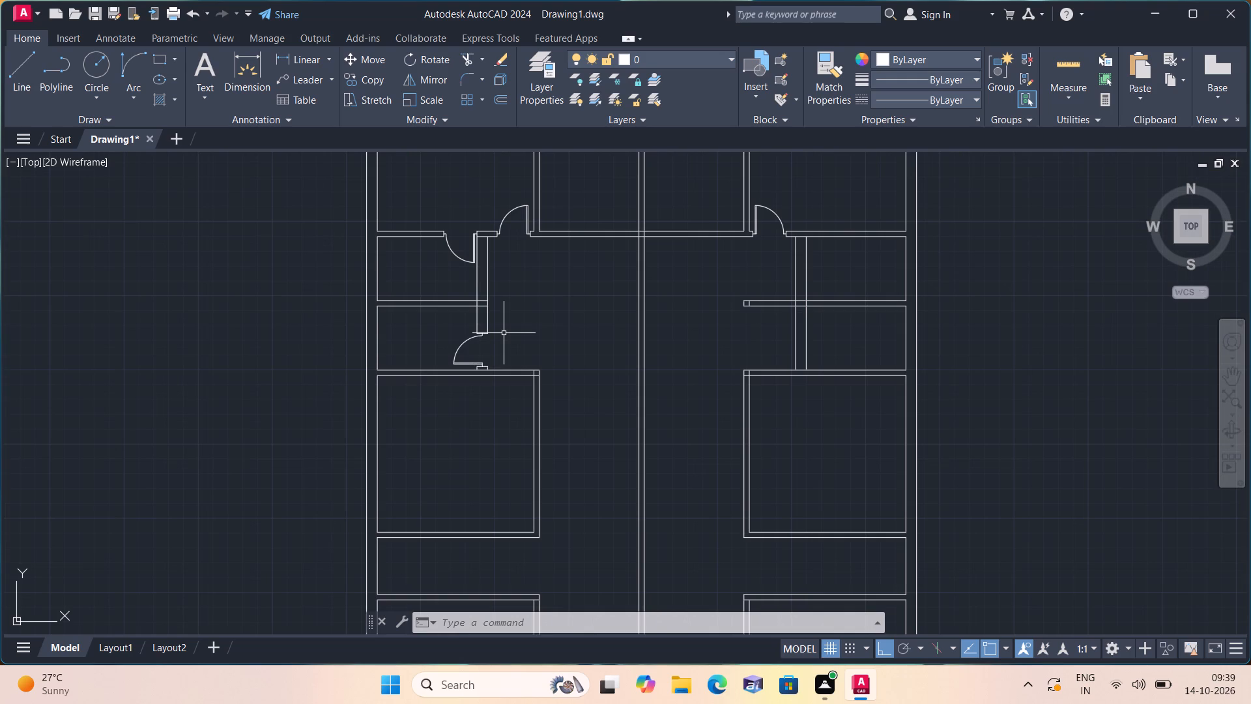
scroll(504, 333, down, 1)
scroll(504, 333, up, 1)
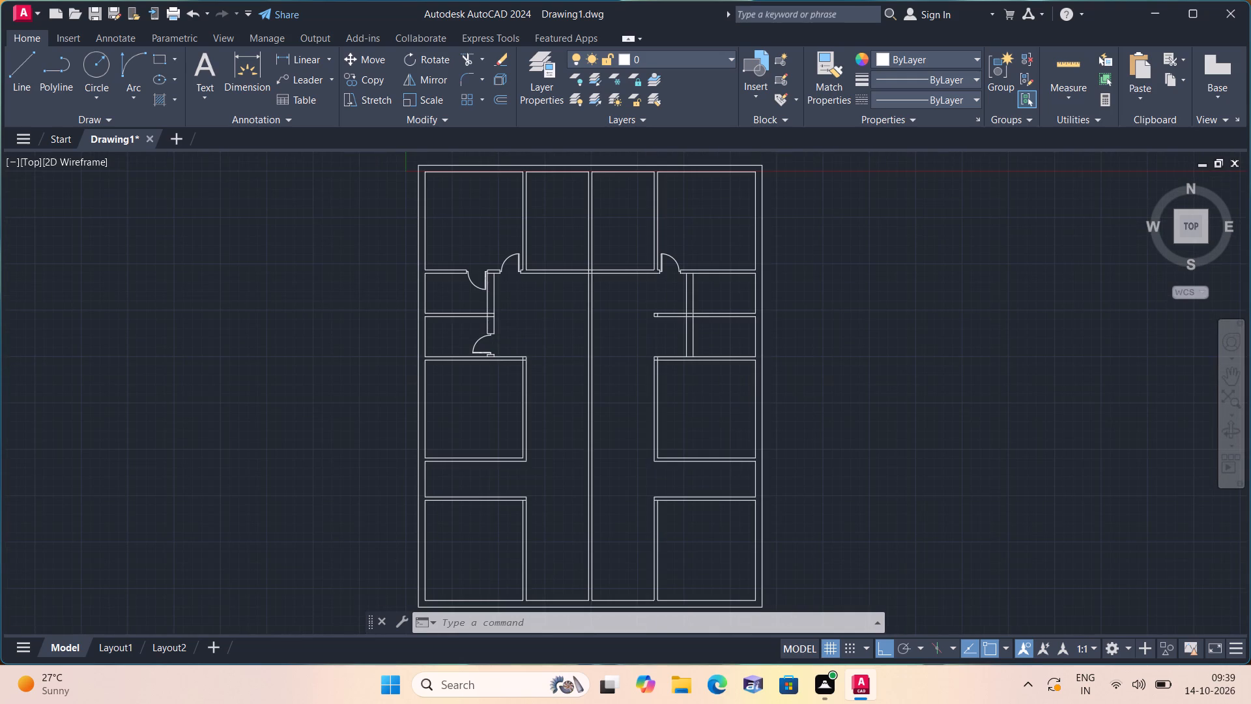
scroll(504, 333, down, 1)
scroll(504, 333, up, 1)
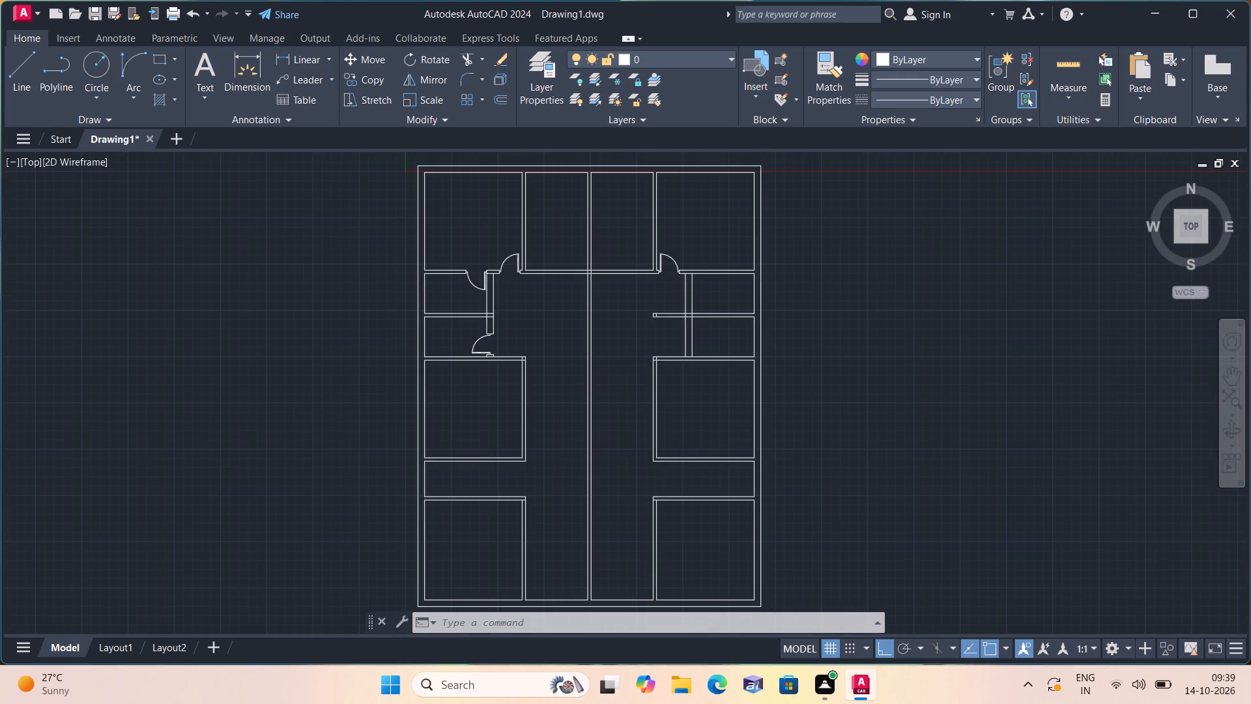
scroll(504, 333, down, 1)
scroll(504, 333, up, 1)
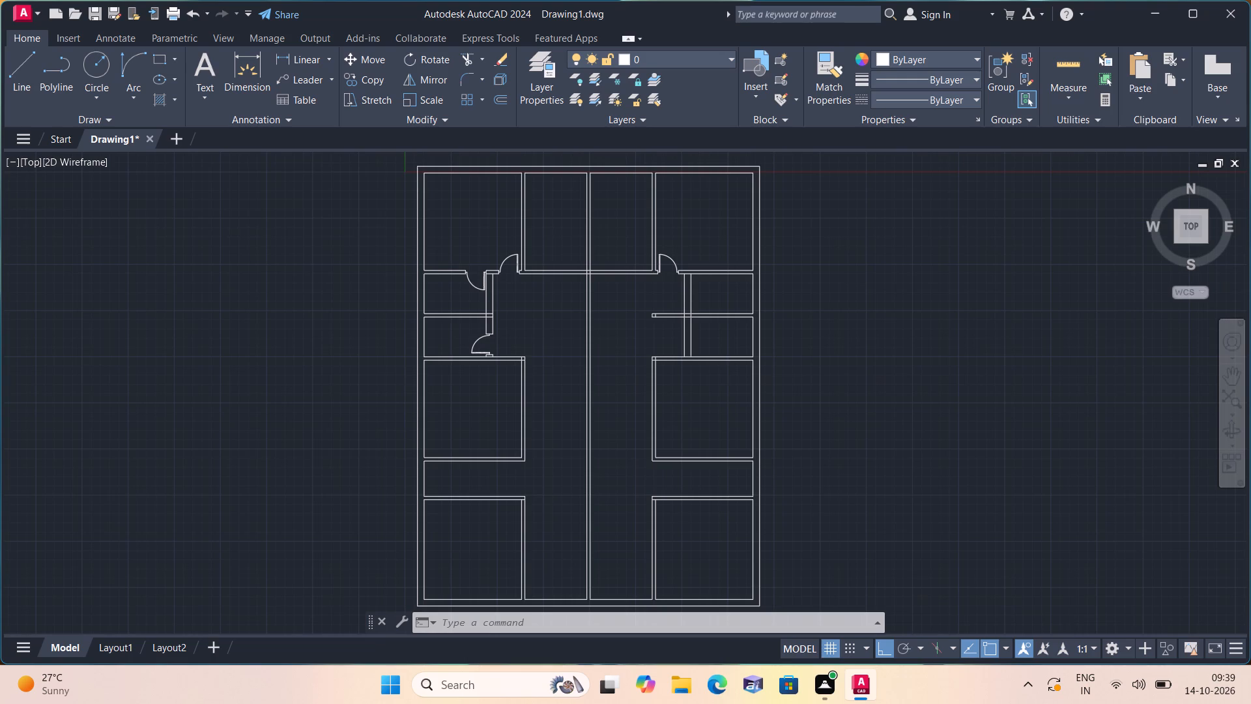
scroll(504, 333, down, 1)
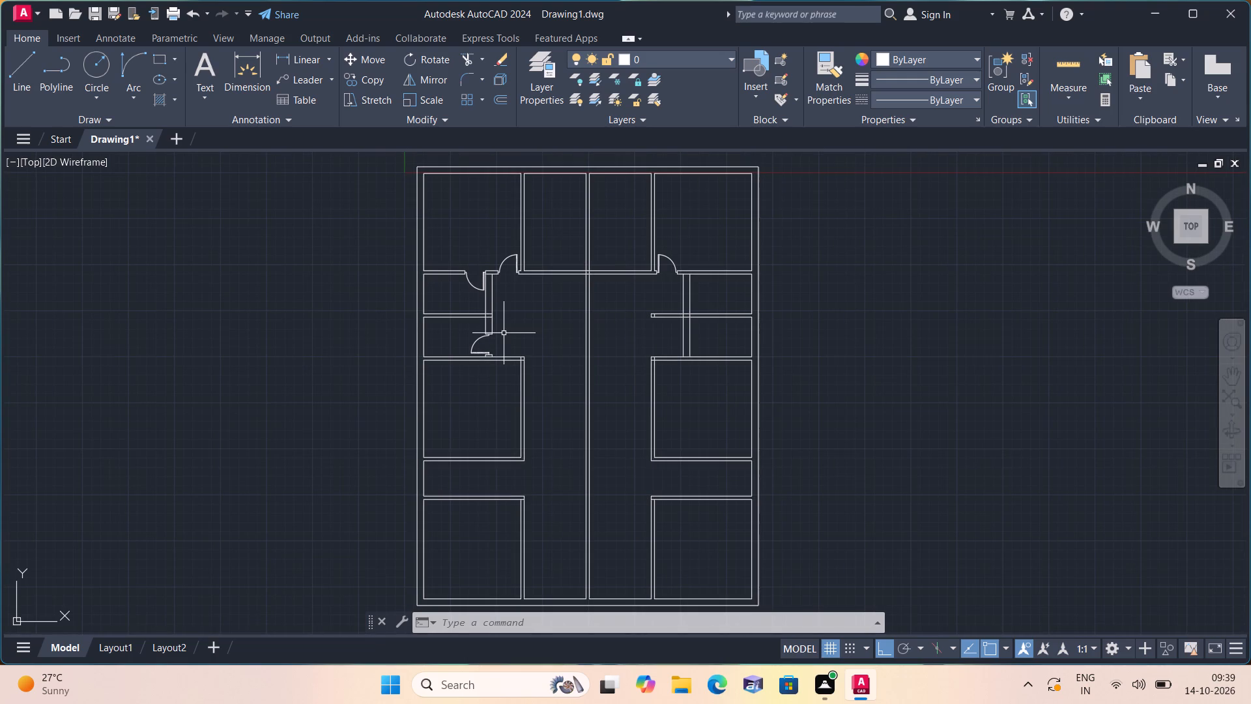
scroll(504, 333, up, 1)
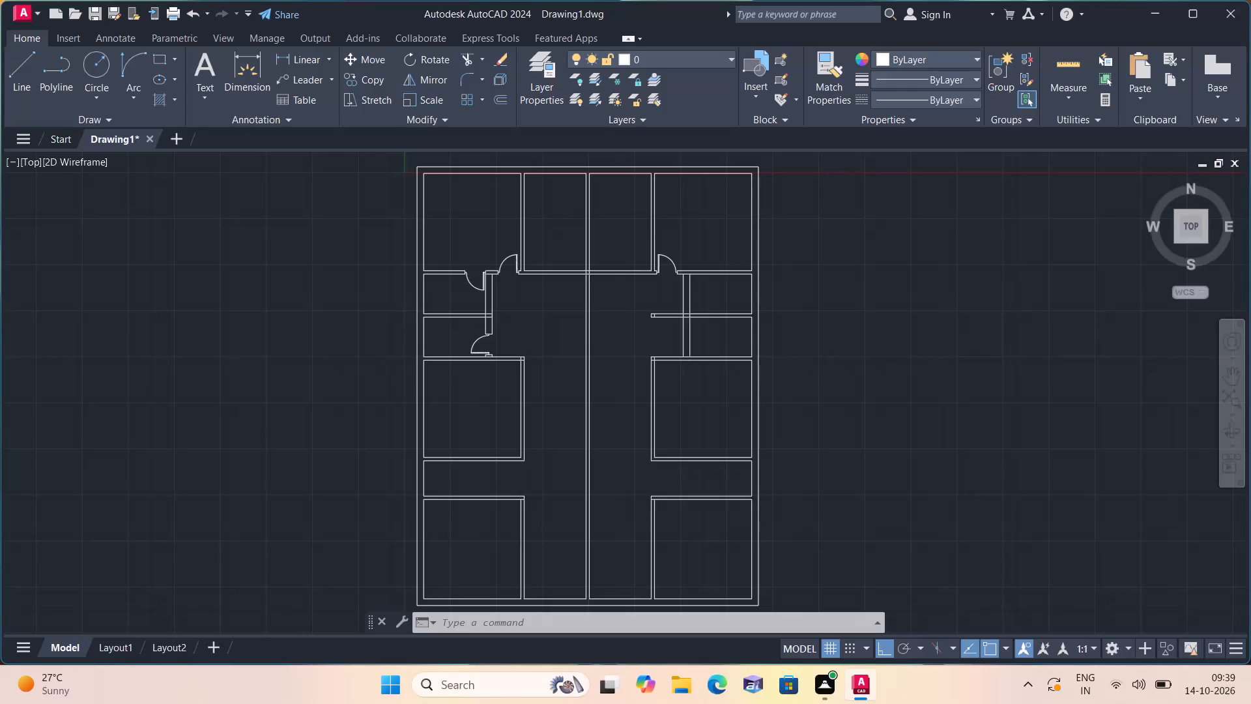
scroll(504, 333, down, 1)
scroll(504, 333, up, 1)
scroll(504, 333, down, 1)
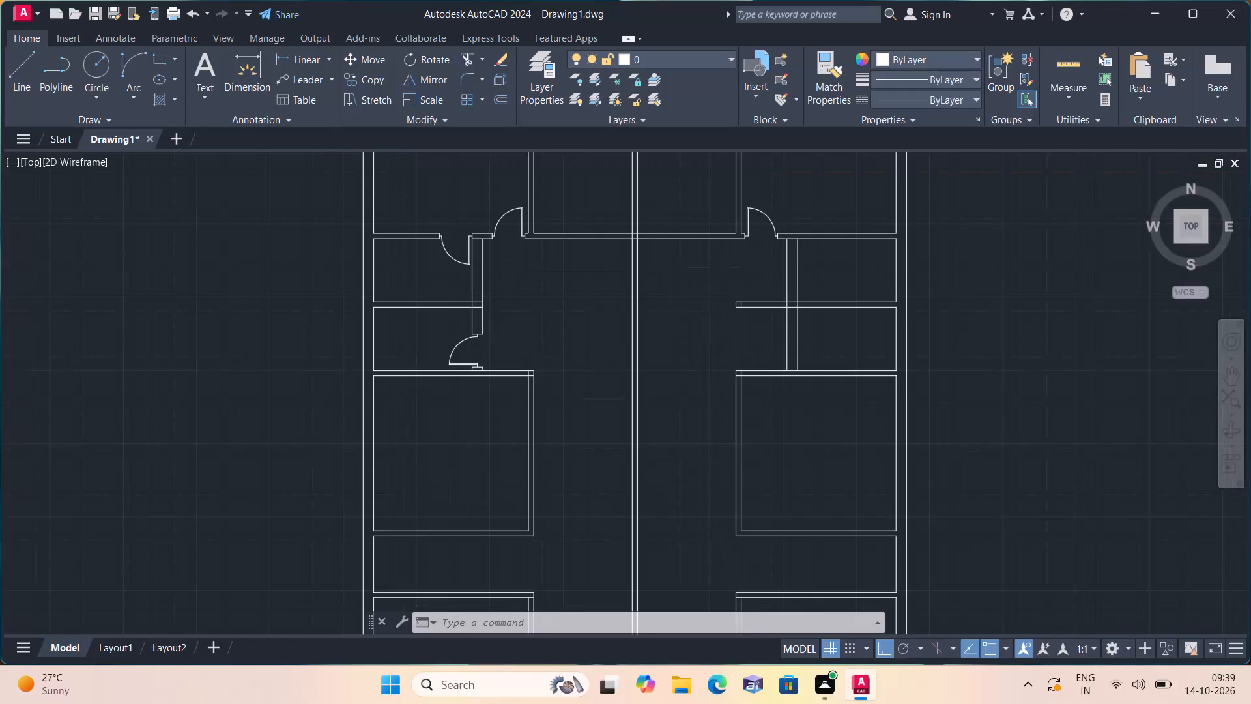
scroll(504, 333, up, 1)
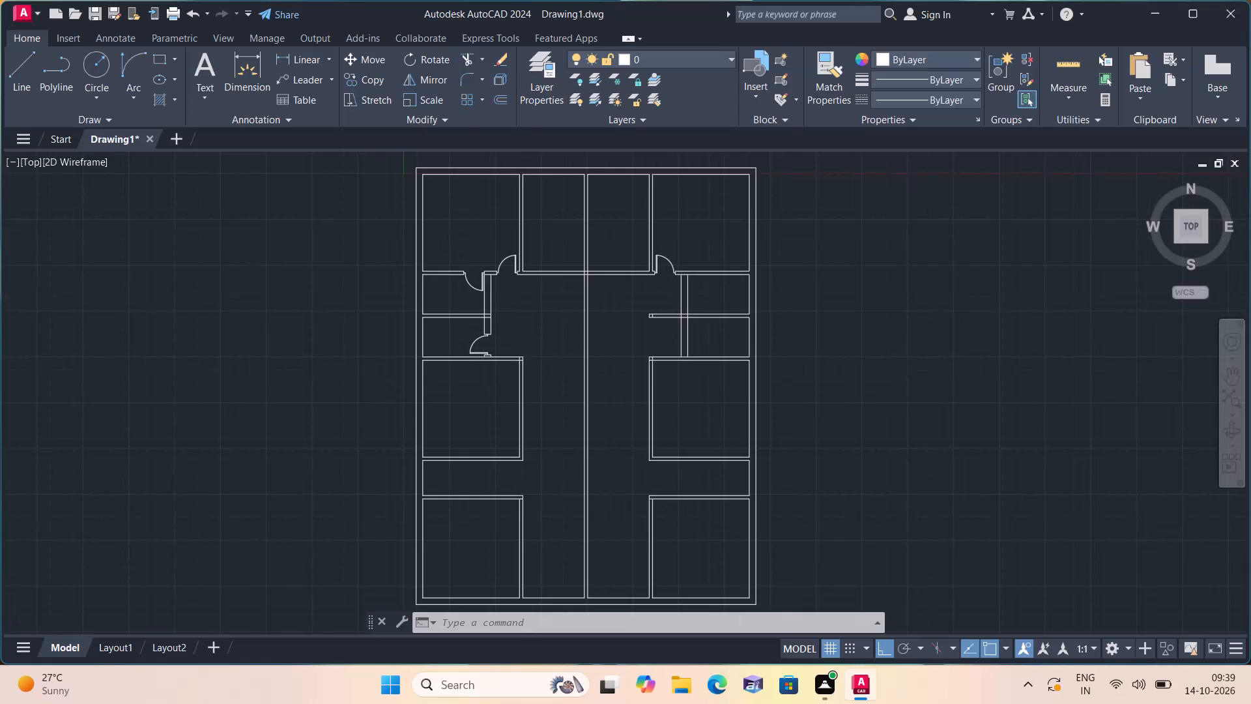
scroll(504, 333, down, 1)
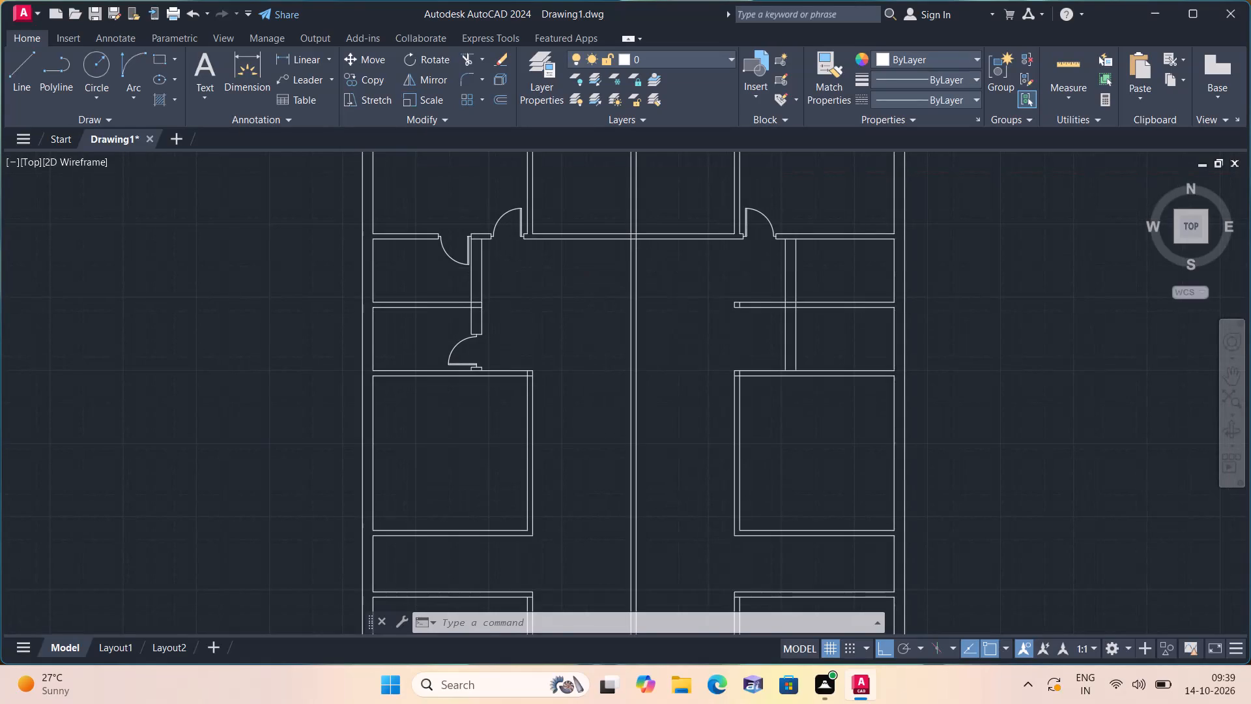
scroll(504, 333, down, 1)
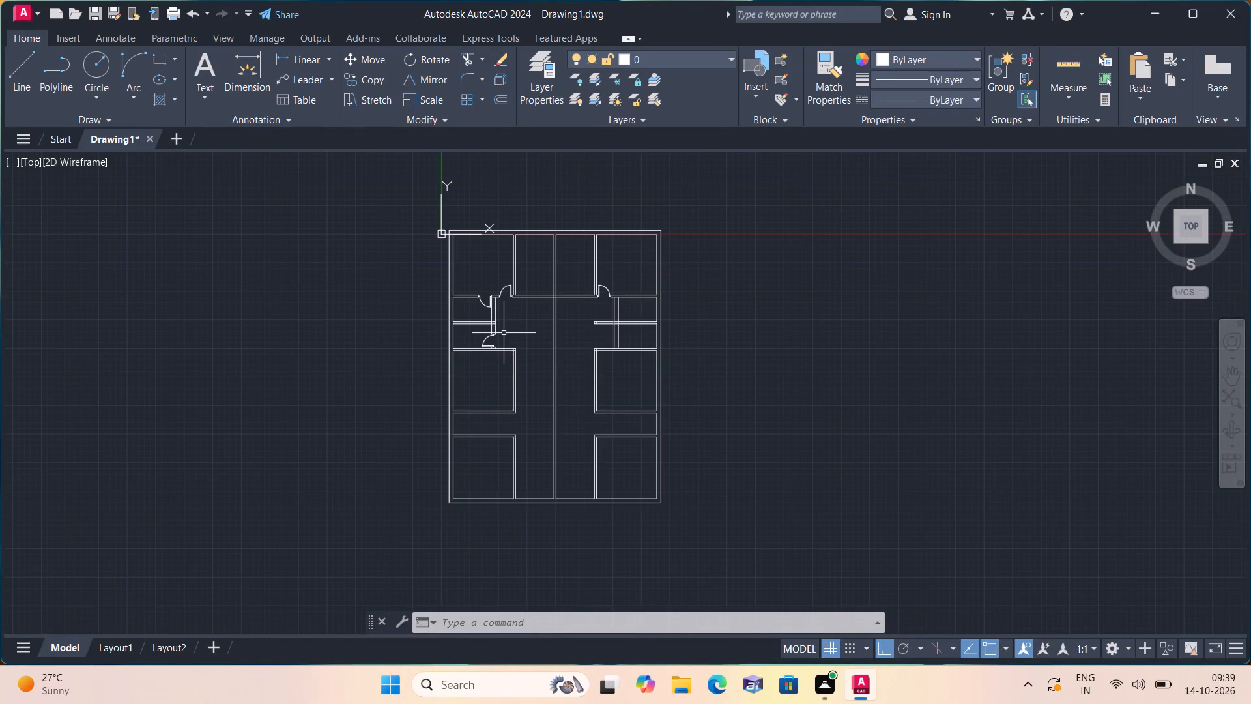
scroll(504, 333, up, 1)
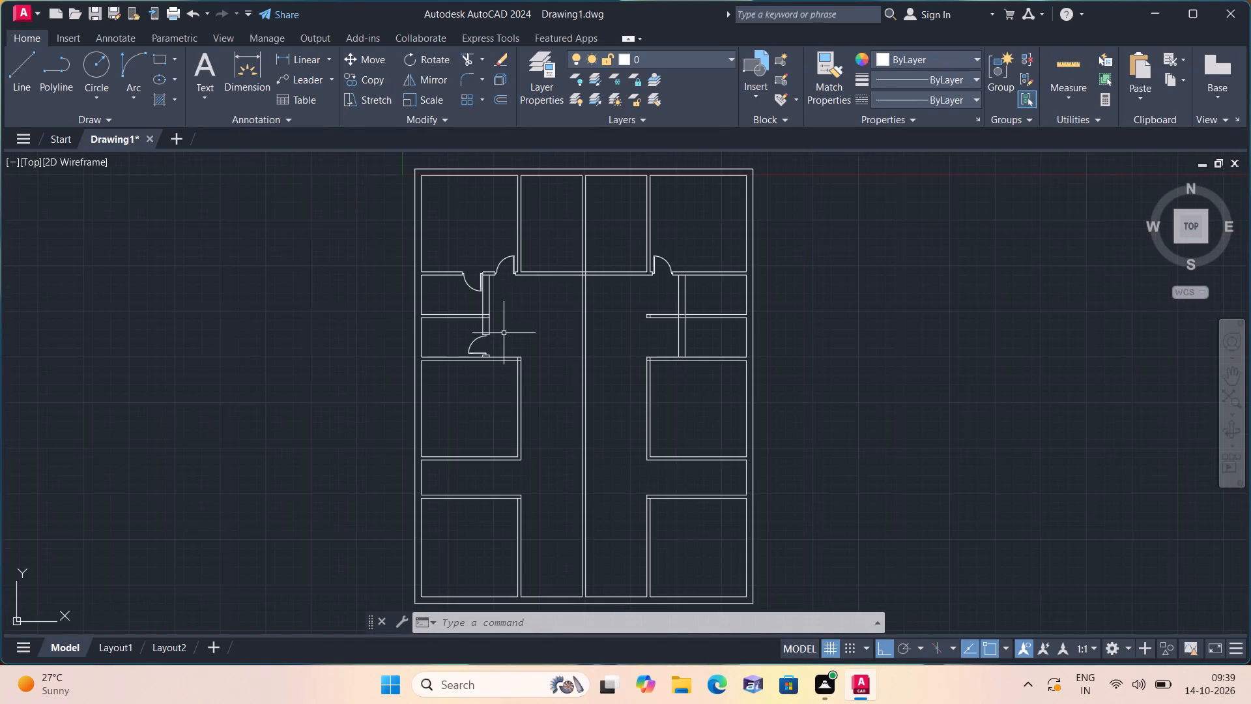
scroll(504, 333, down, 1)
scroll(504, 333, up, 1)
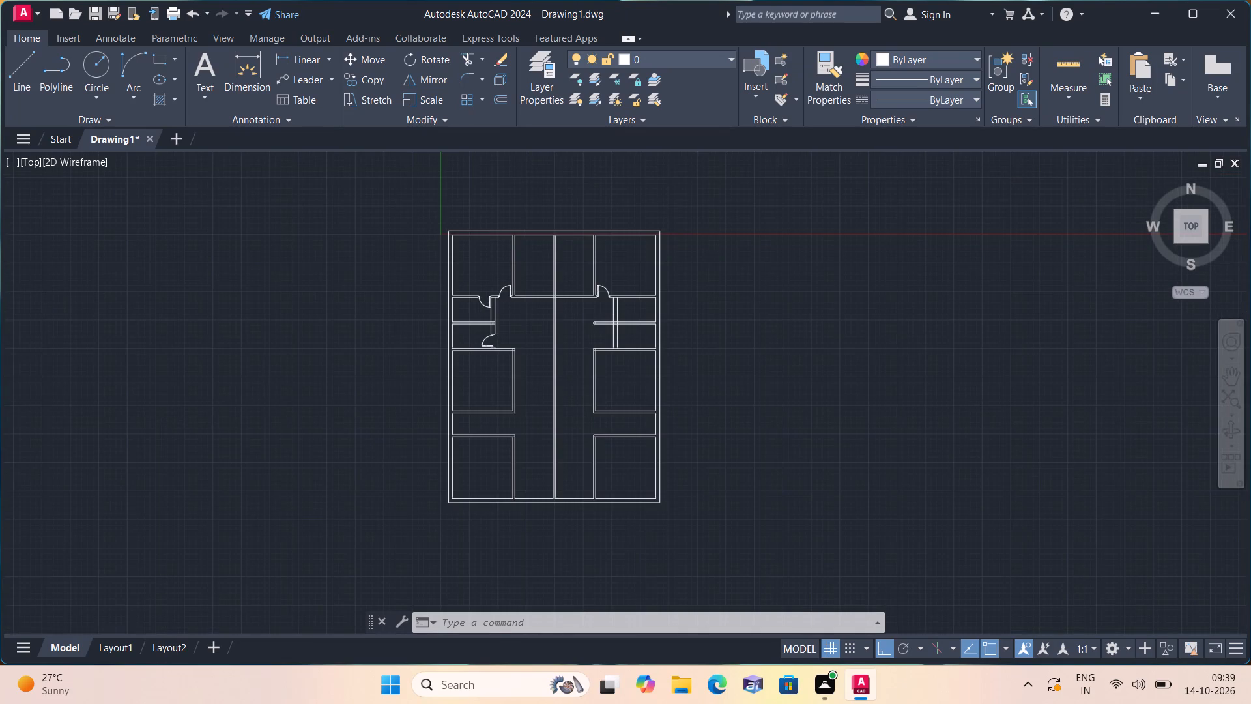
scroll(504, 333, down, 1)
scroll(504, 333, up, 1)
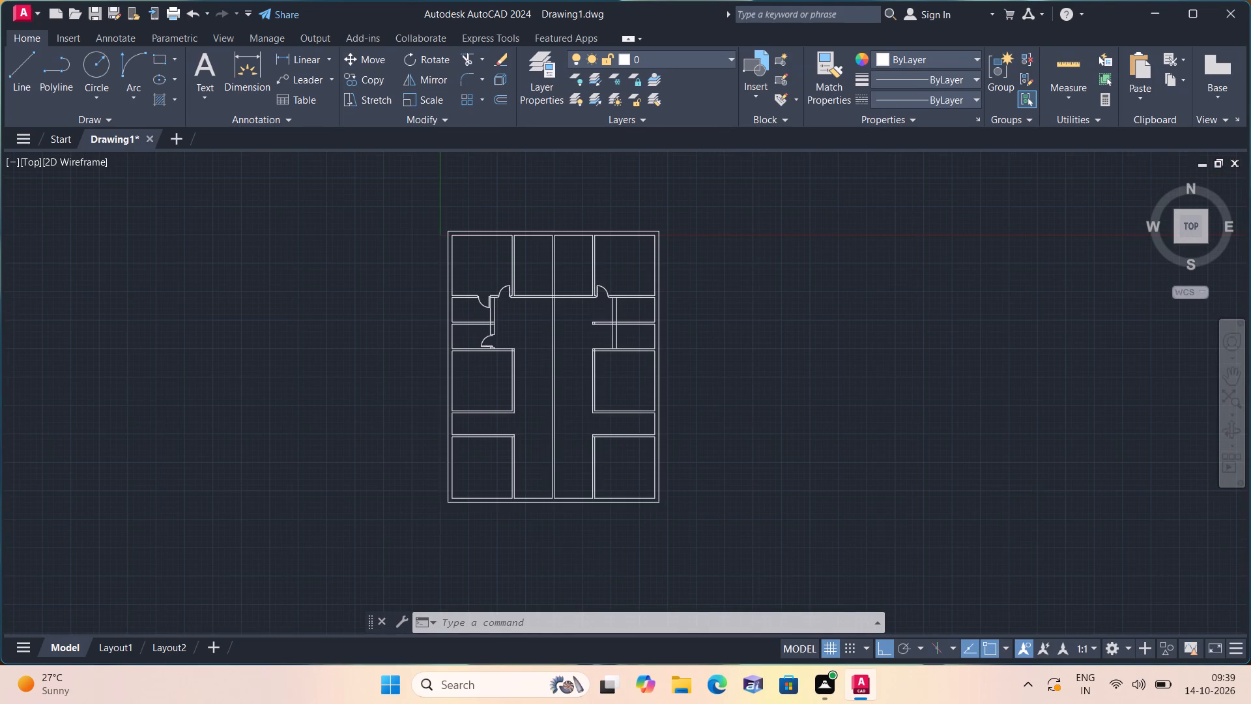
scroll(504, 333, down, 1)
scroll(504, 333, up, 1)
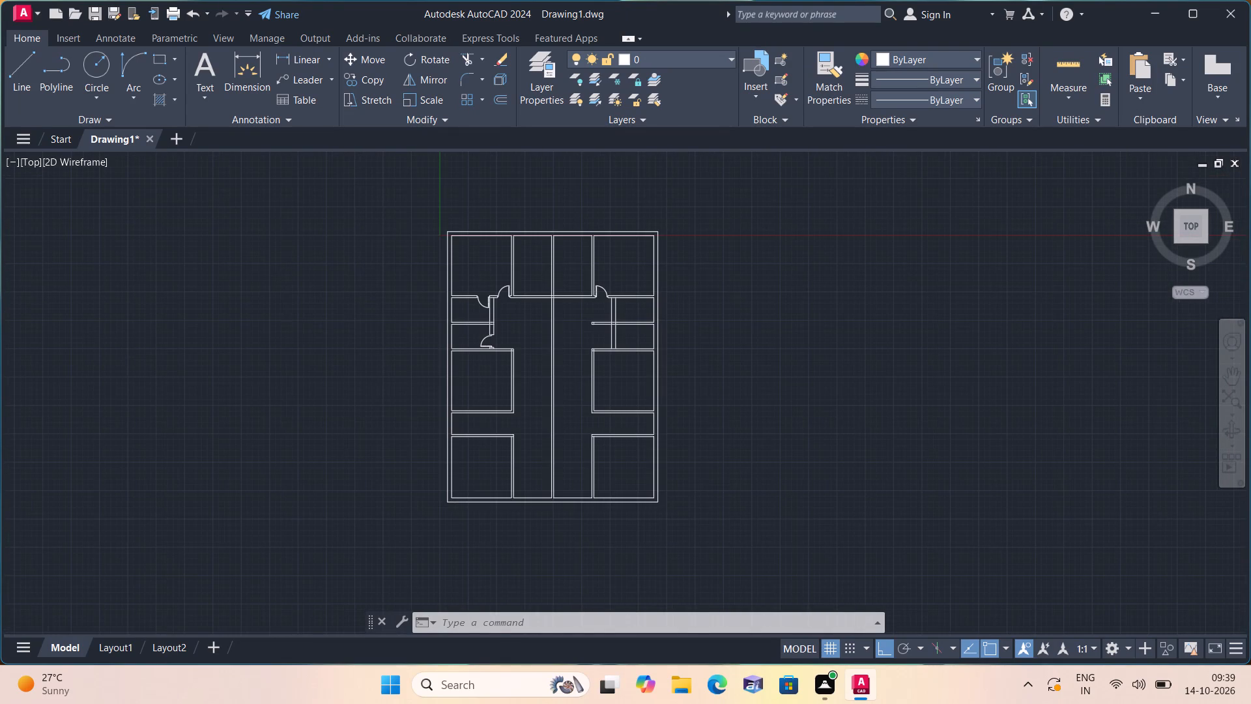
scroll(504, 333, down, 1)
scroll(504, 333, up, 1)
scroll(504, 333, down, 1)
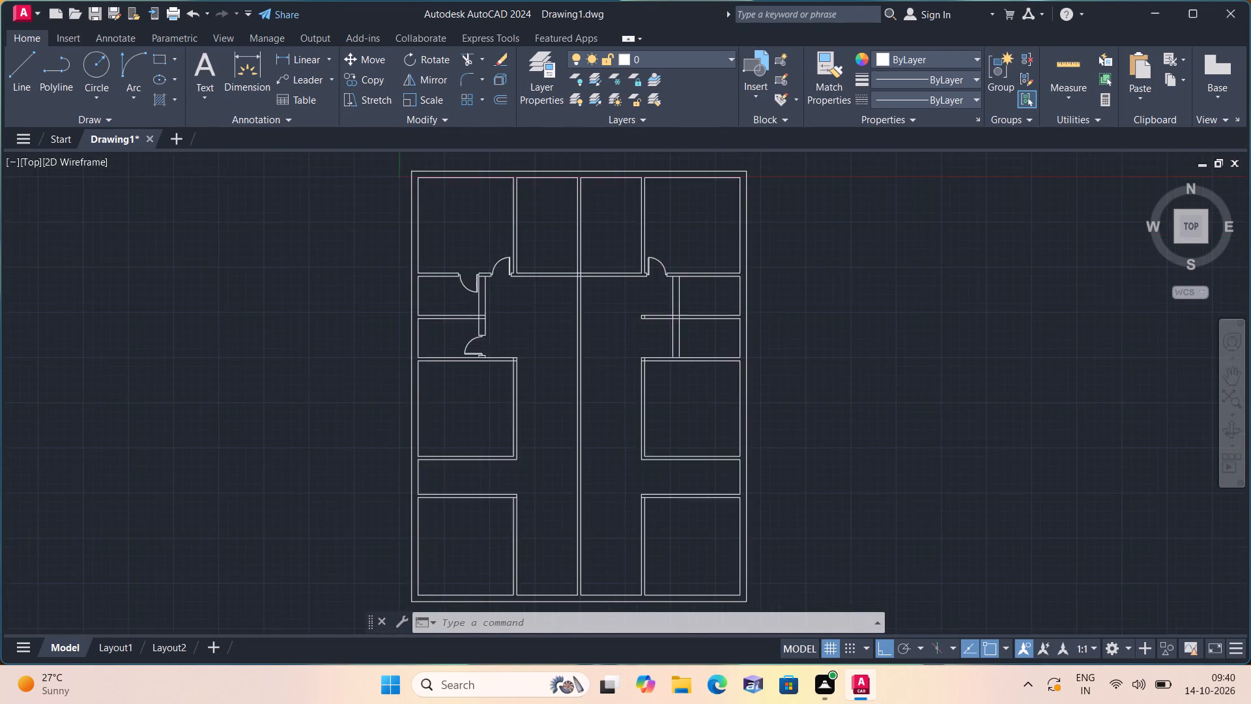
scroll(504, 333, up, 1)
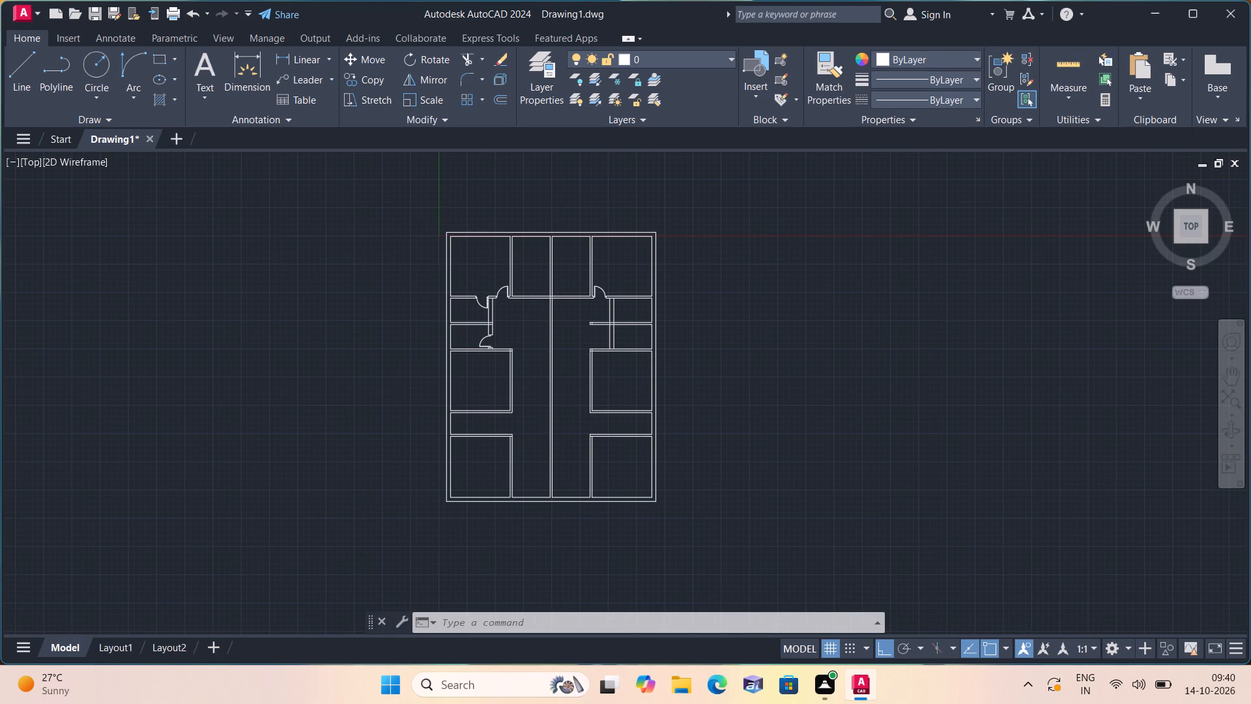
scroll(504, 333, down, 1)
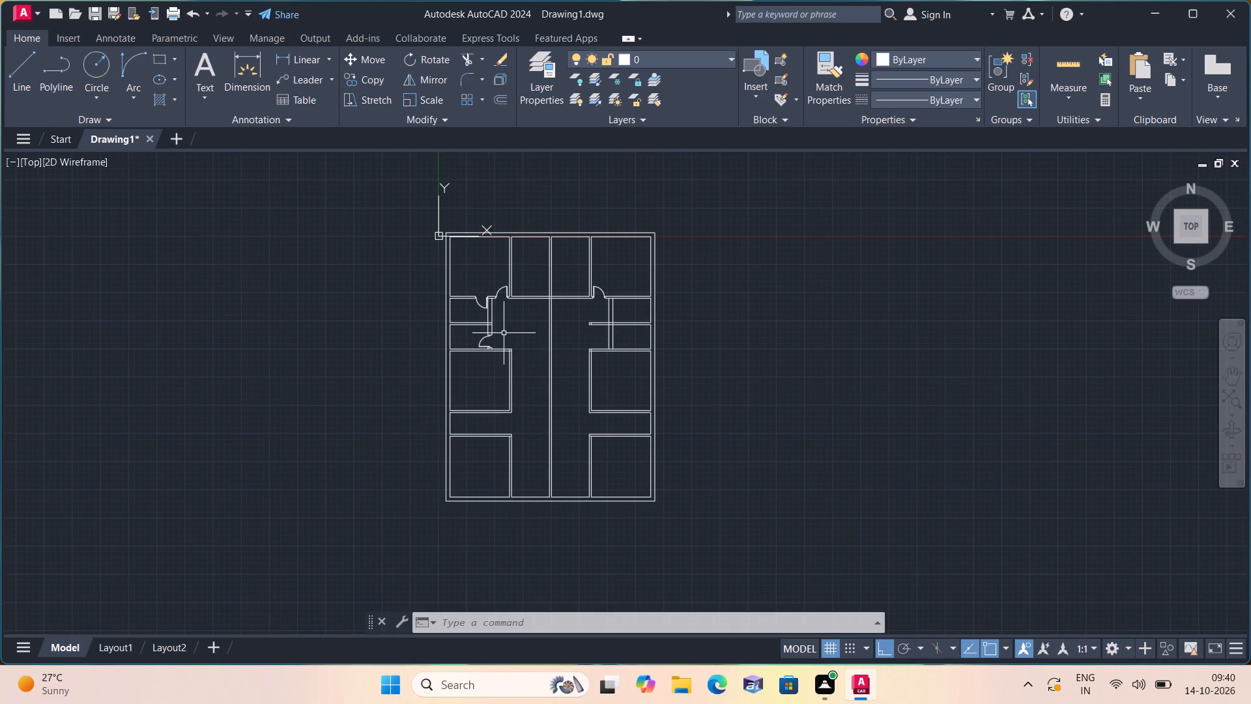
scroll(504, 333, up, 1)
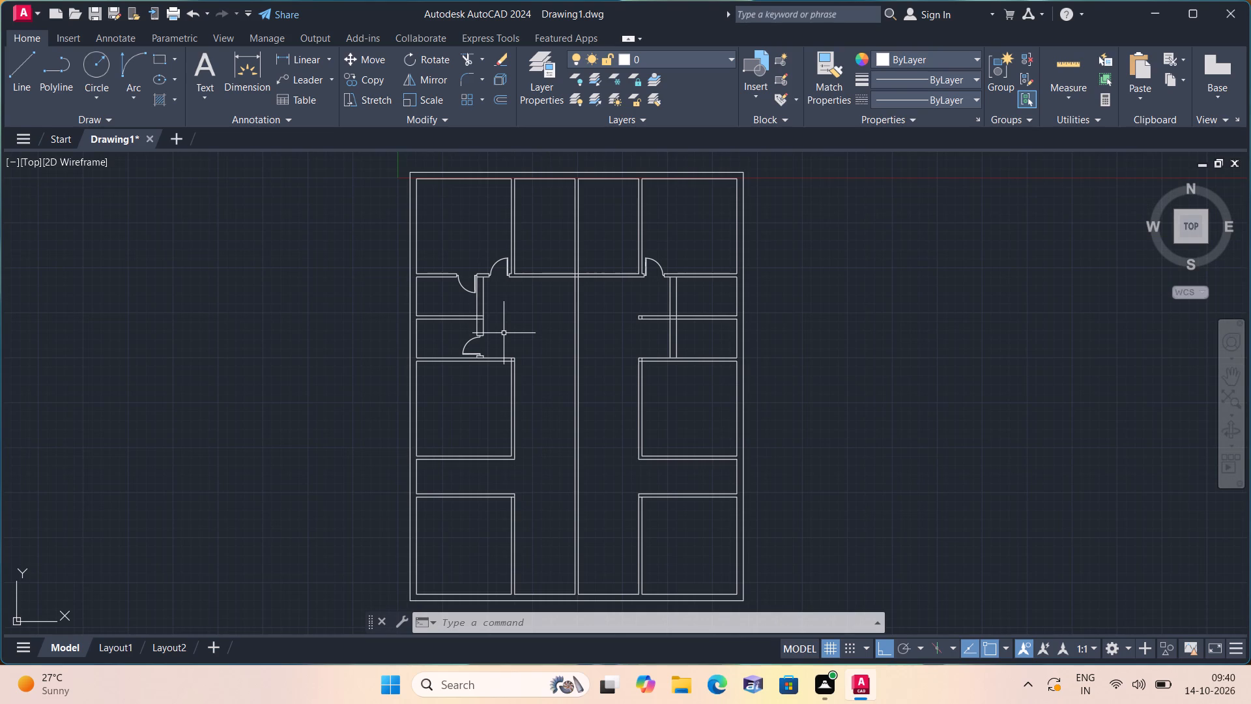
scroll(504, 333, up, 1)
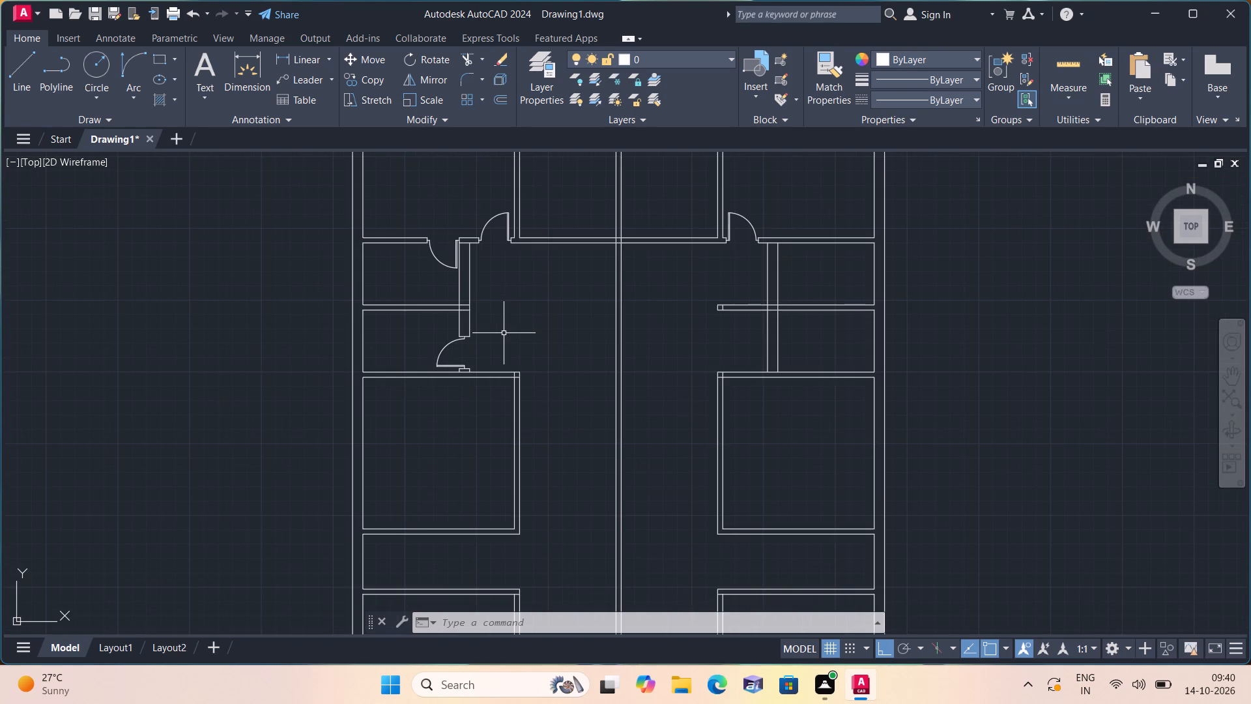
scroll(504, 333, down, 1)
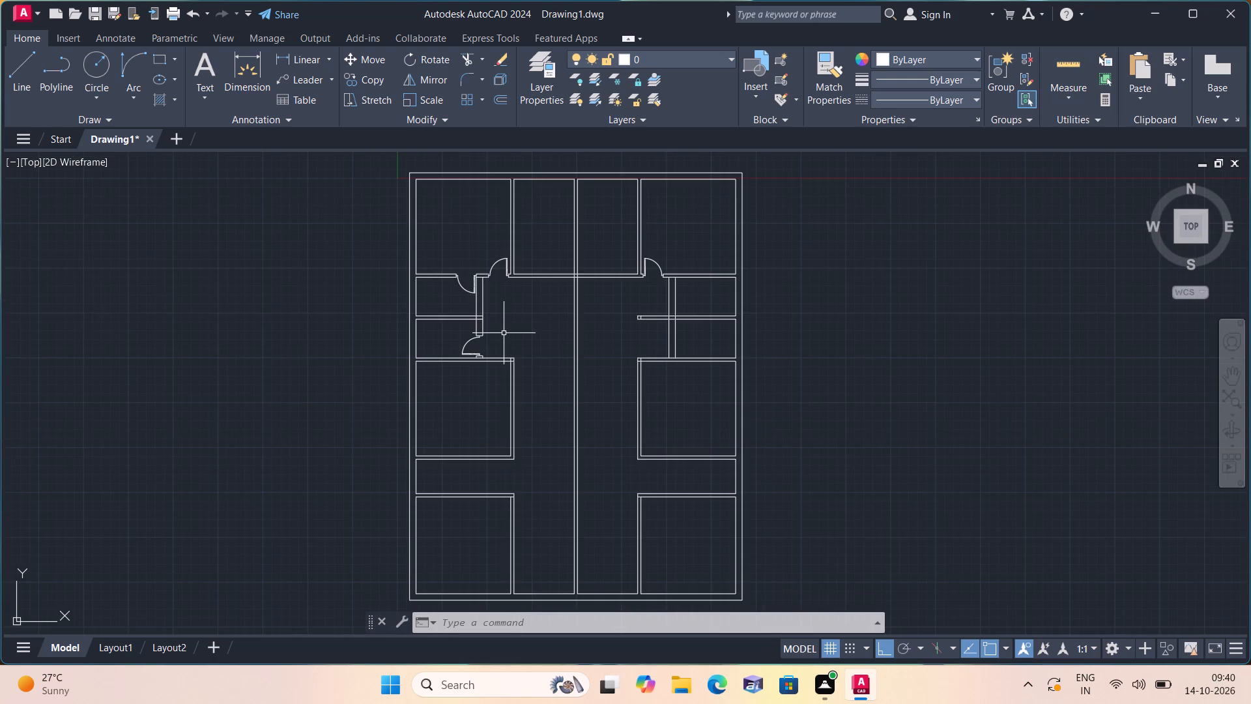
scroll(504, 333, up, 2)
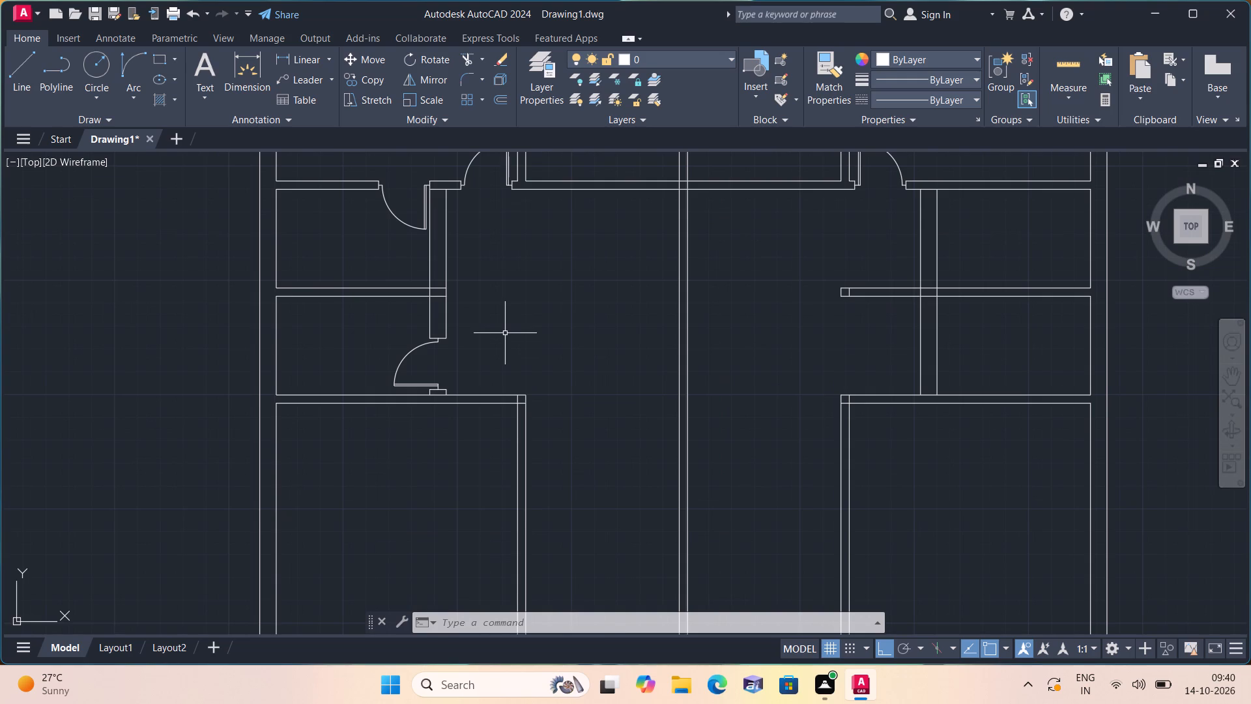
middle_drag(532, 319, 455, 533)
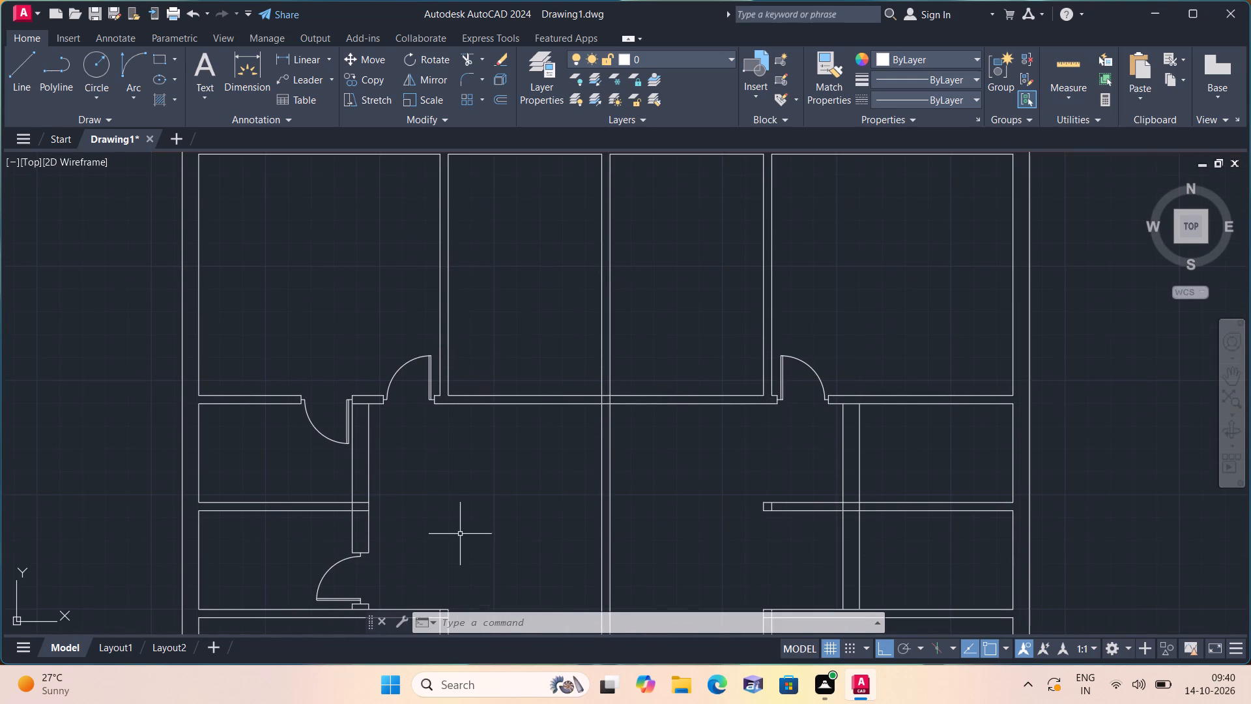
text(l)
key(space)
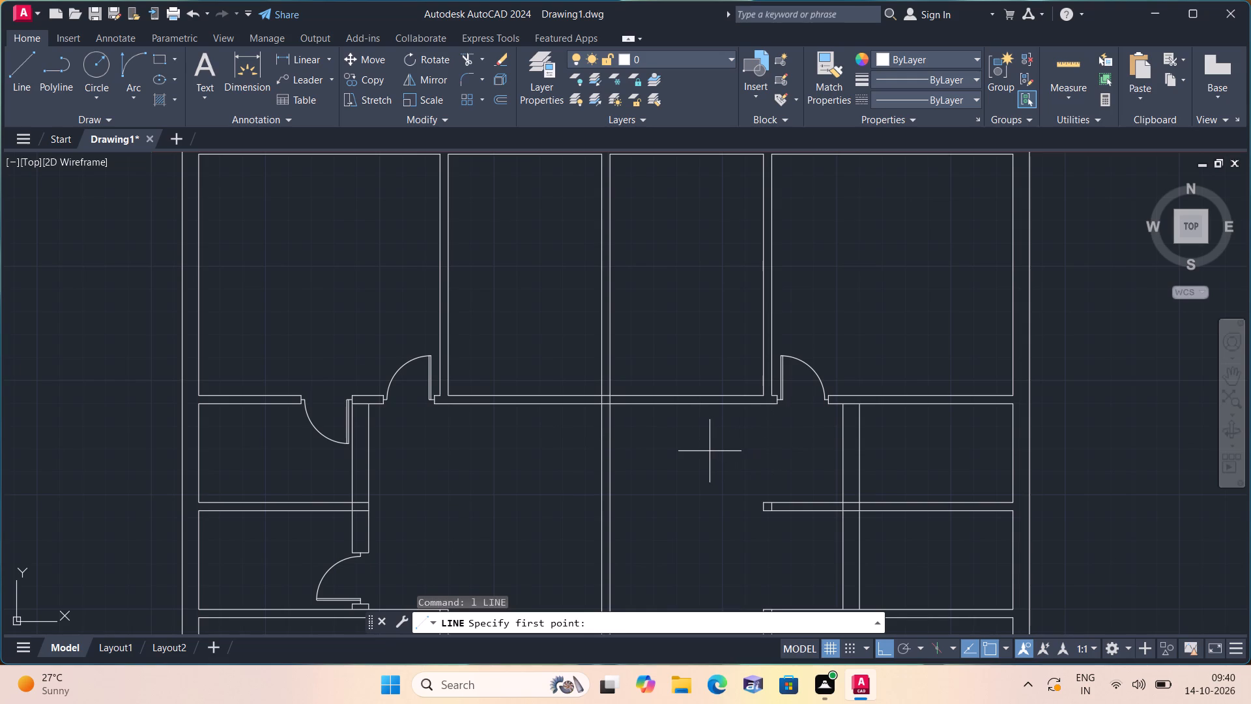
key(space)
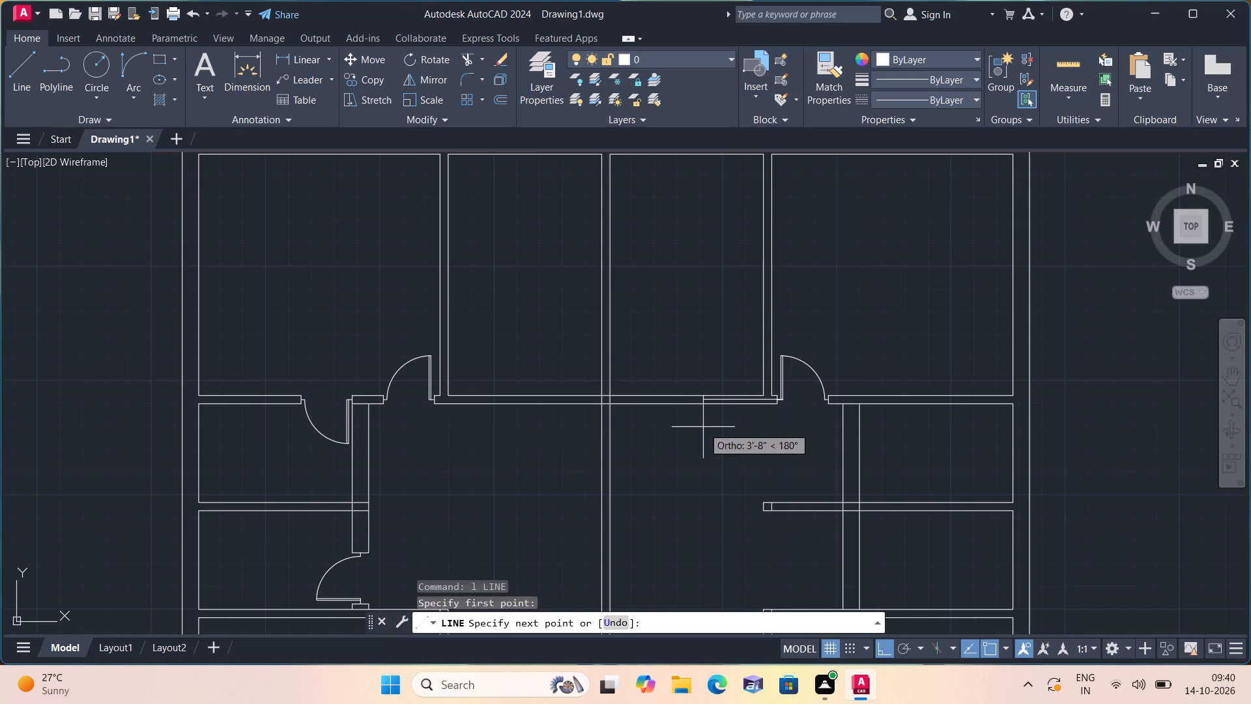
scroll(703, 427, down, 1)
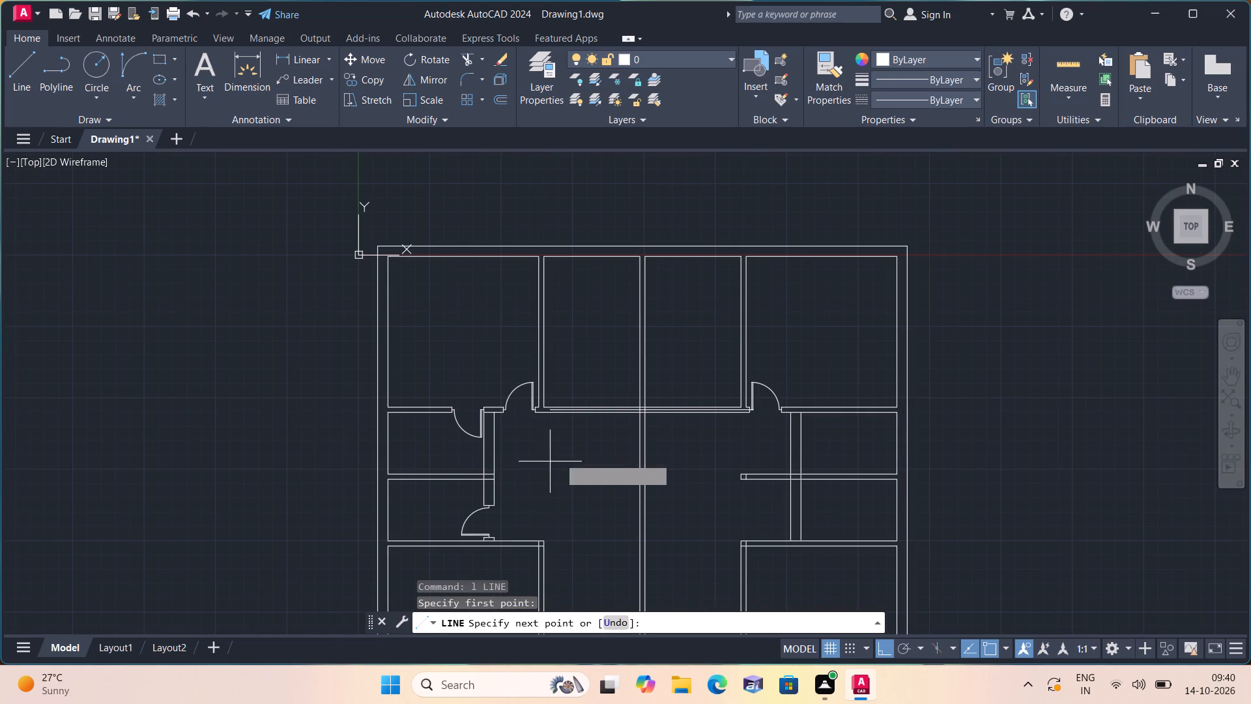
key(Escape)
Delete the four hall-facing line segments of the small rooms' vertical partitions, two on each side of the plan.
scroll(544, 464, up, 1)
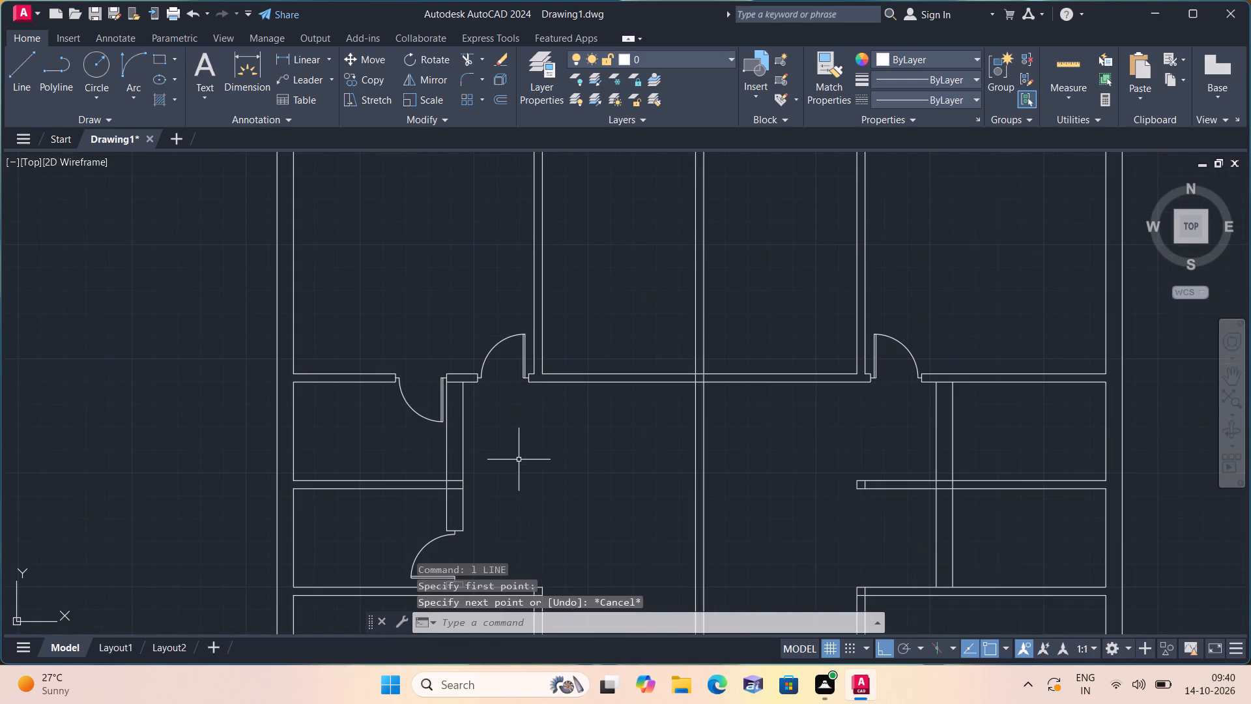
click(462, 411)
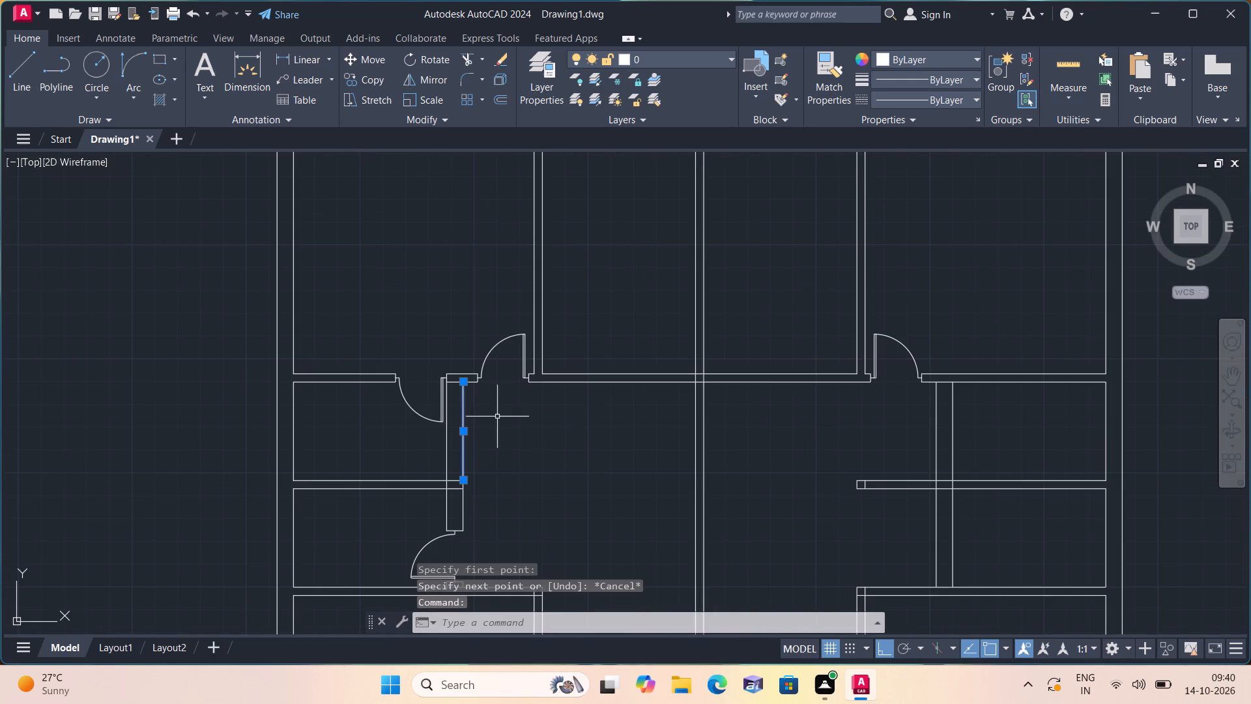
click(464, 501)
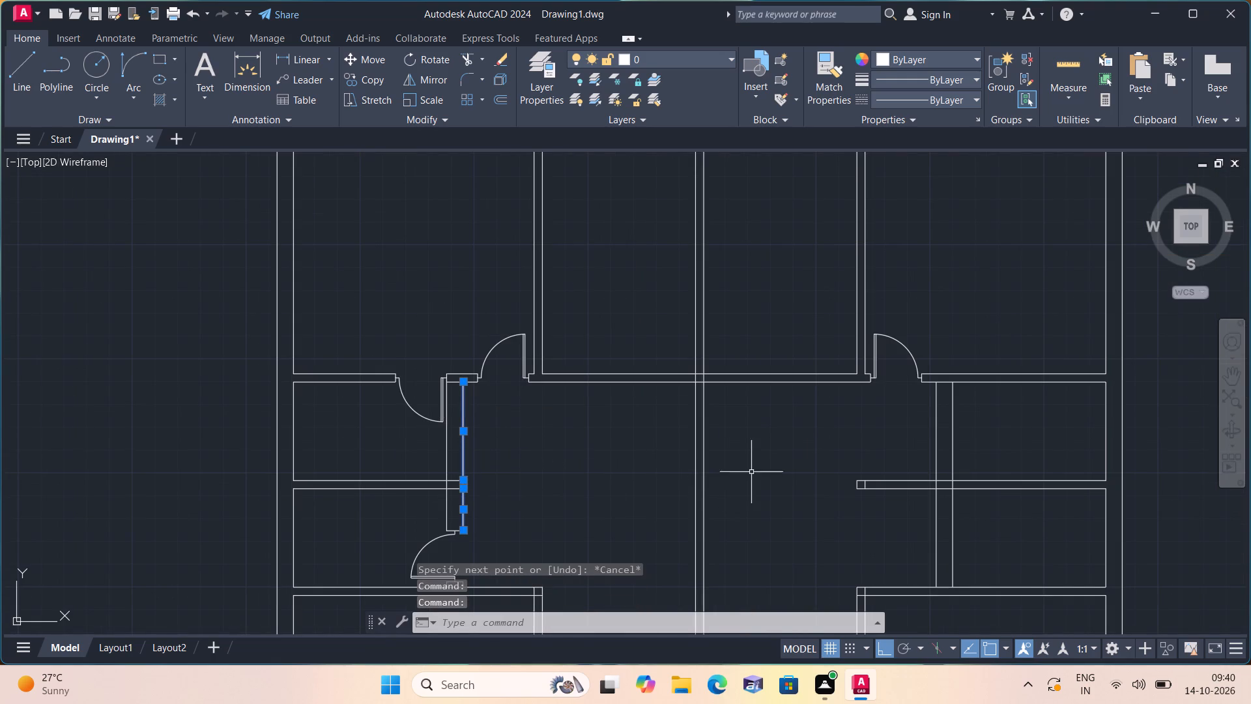
click(934, 438)
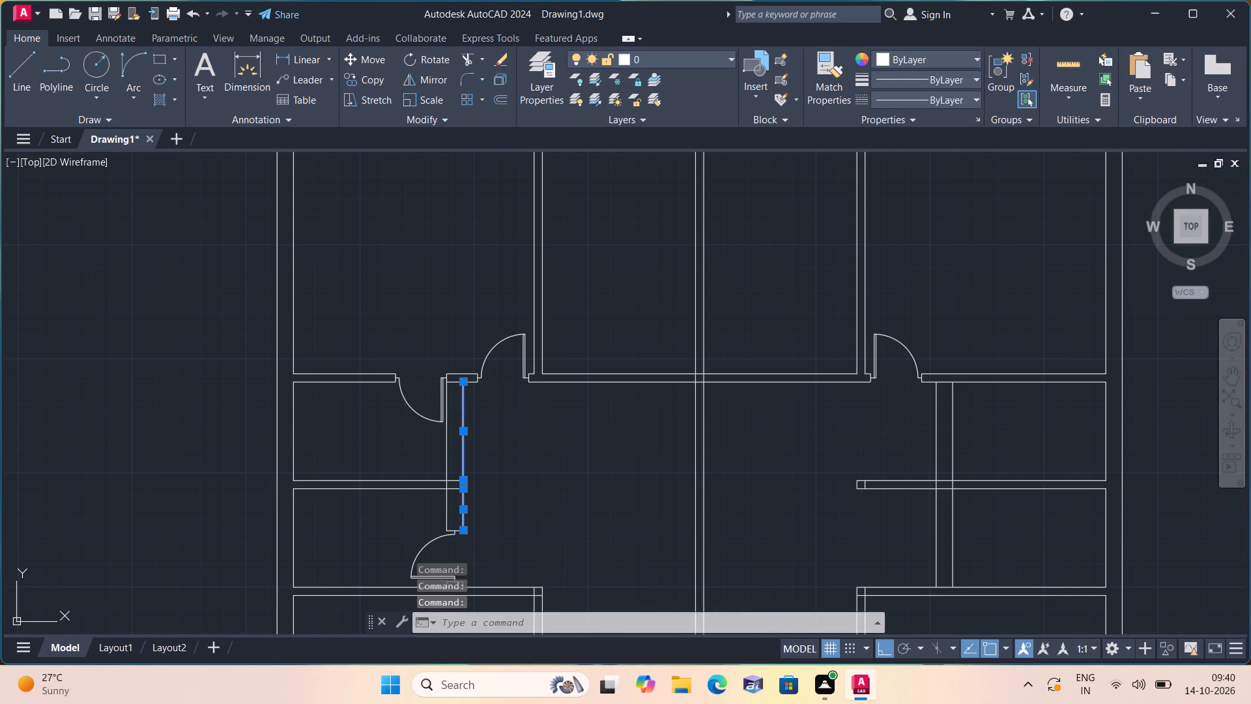
click(941, 499)
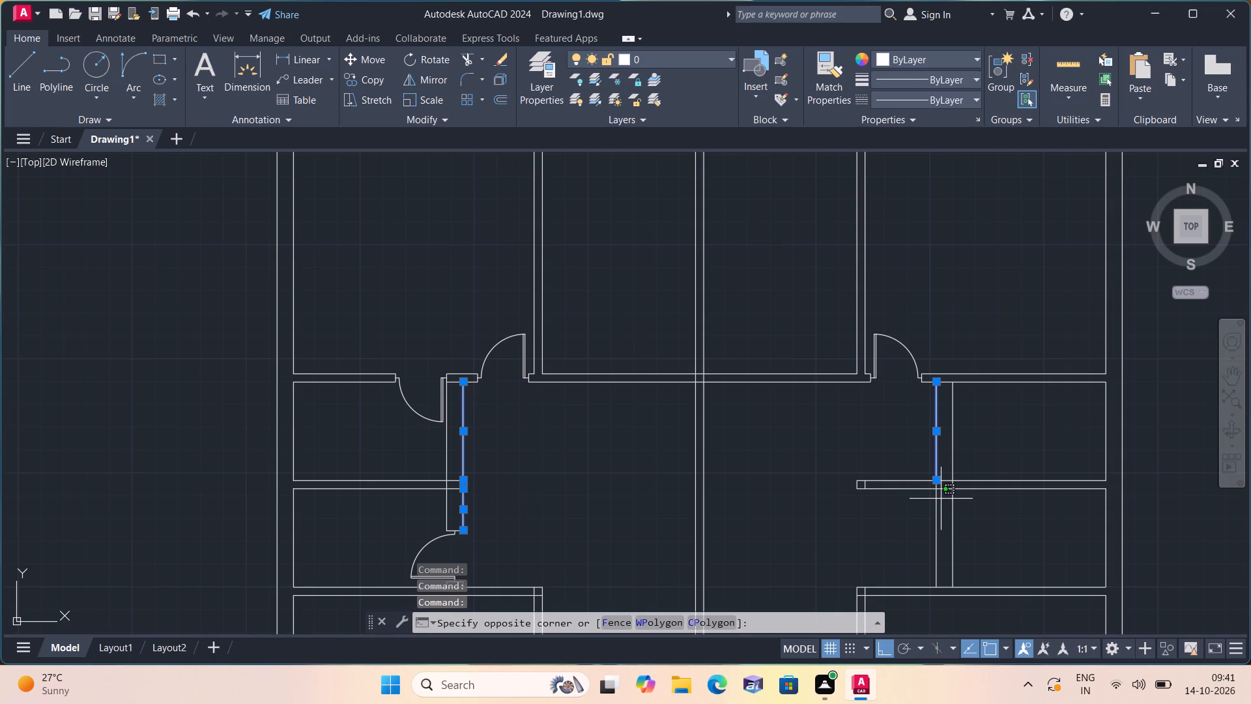
triple_click(937, 525)
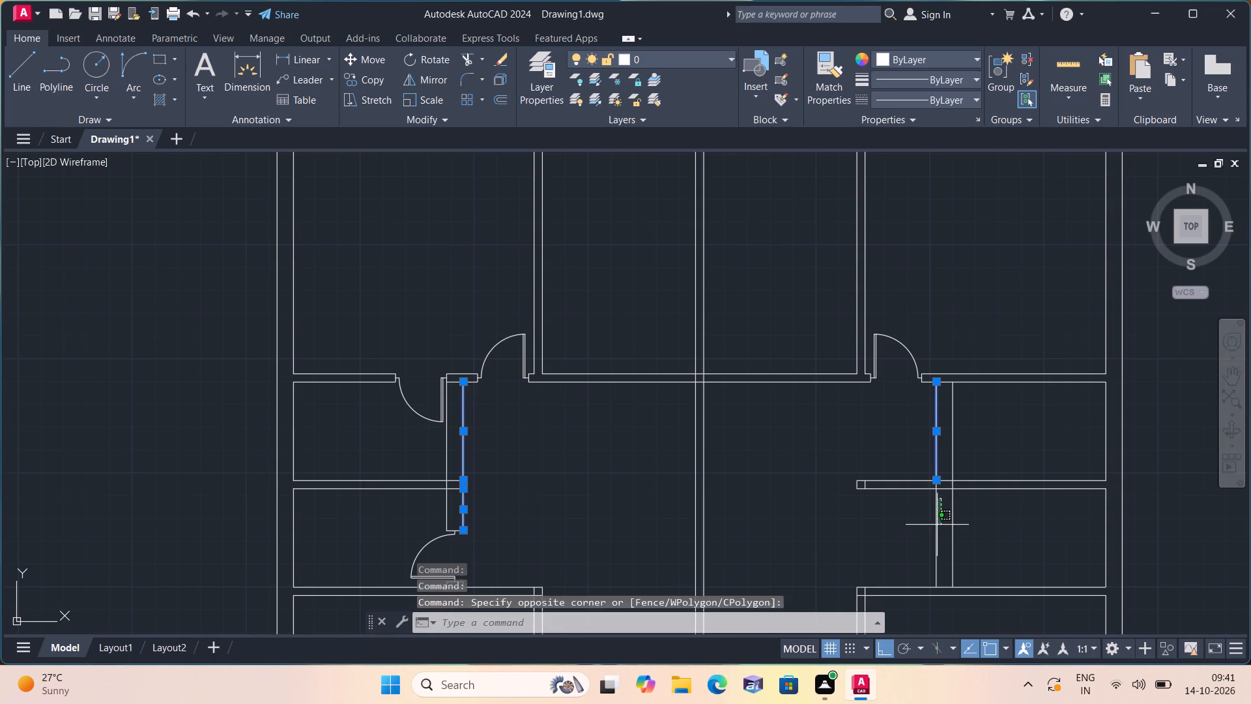
key(Delete)
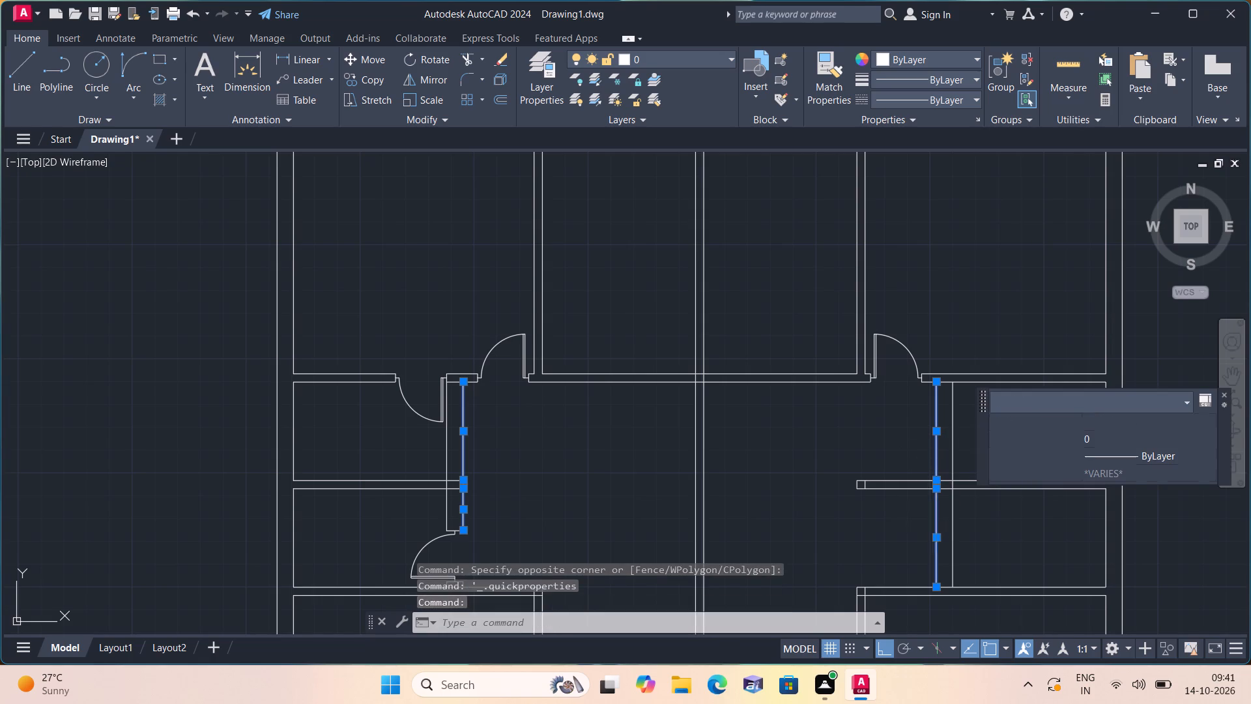
Offset the two remaining vertical lines of the left-side small rooms' partition 4.5" towards the hall.
scroll(904, 500, down, 2)
scroll(858, 455, up, 1)
middle_drag(856, 453, 777, 282)
scroll(798, 360, down, 1)
scroll(769, 247, down, 1)
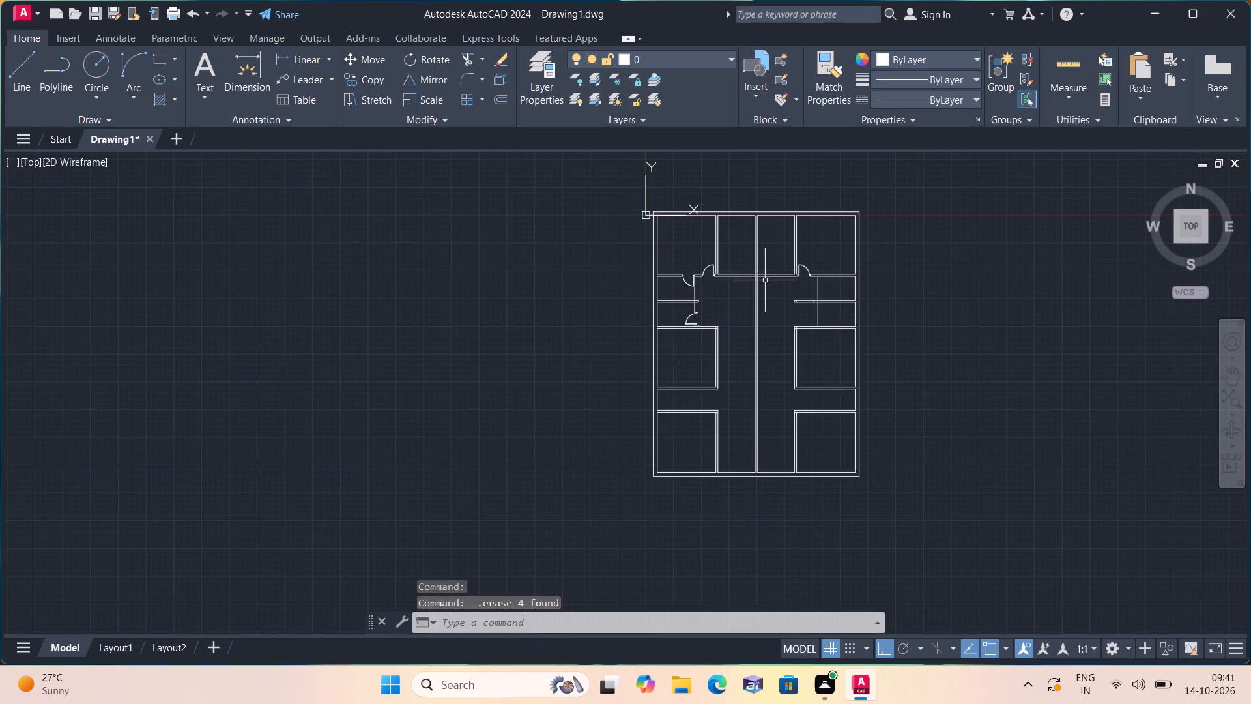
scroll(770, 299, up, 1)
key(o)
text(ff)
key(space)
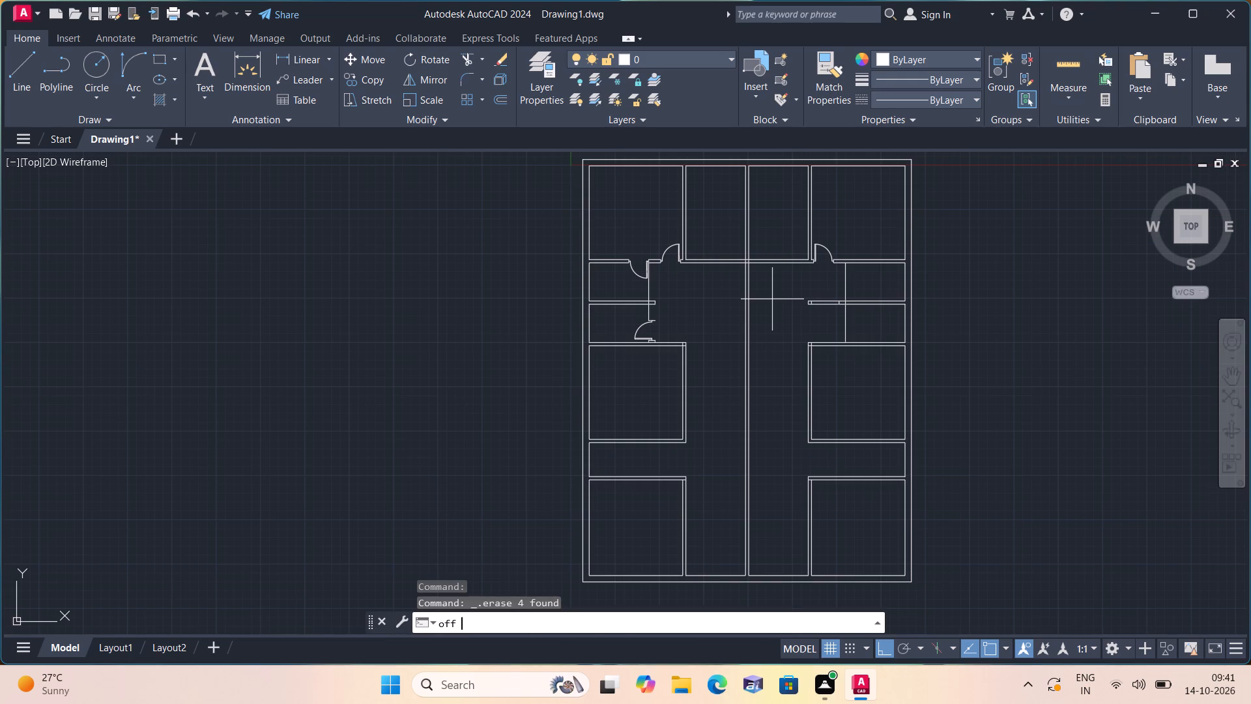
text(4.5)
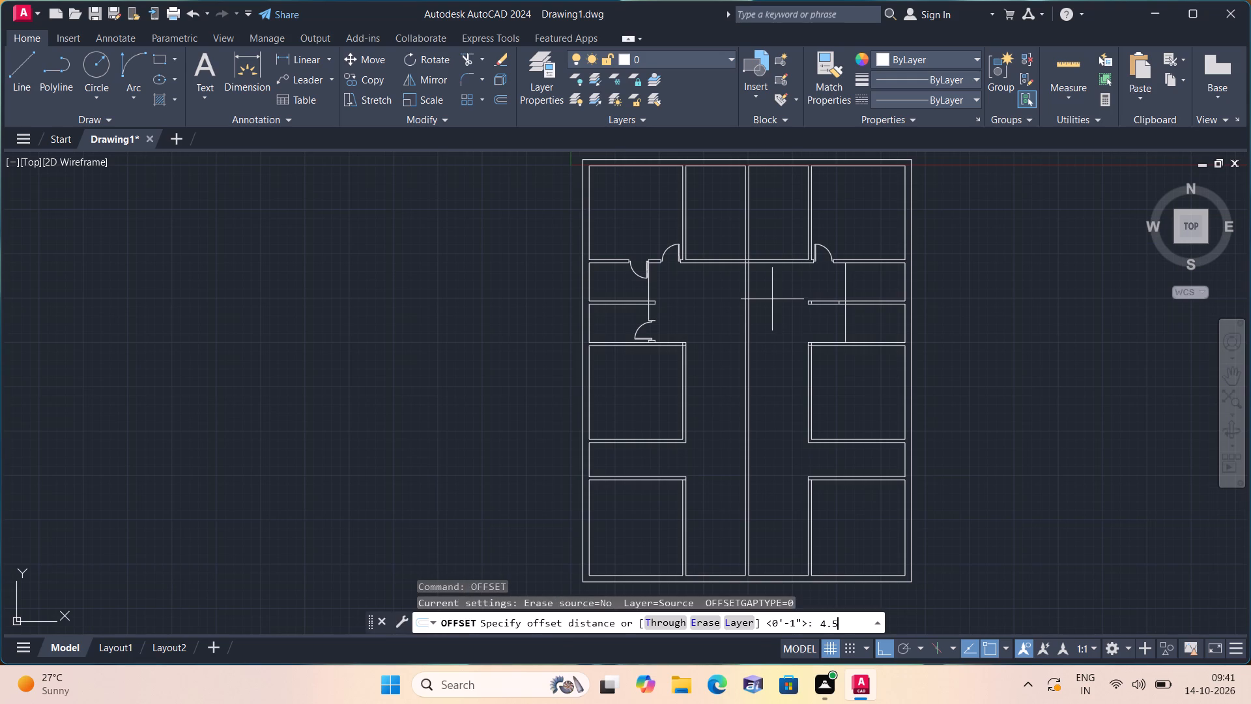
key(shift+quotedbl)
scroll(772, 299, up, 1)
key(space)
scroll(546, 308, up, 1)
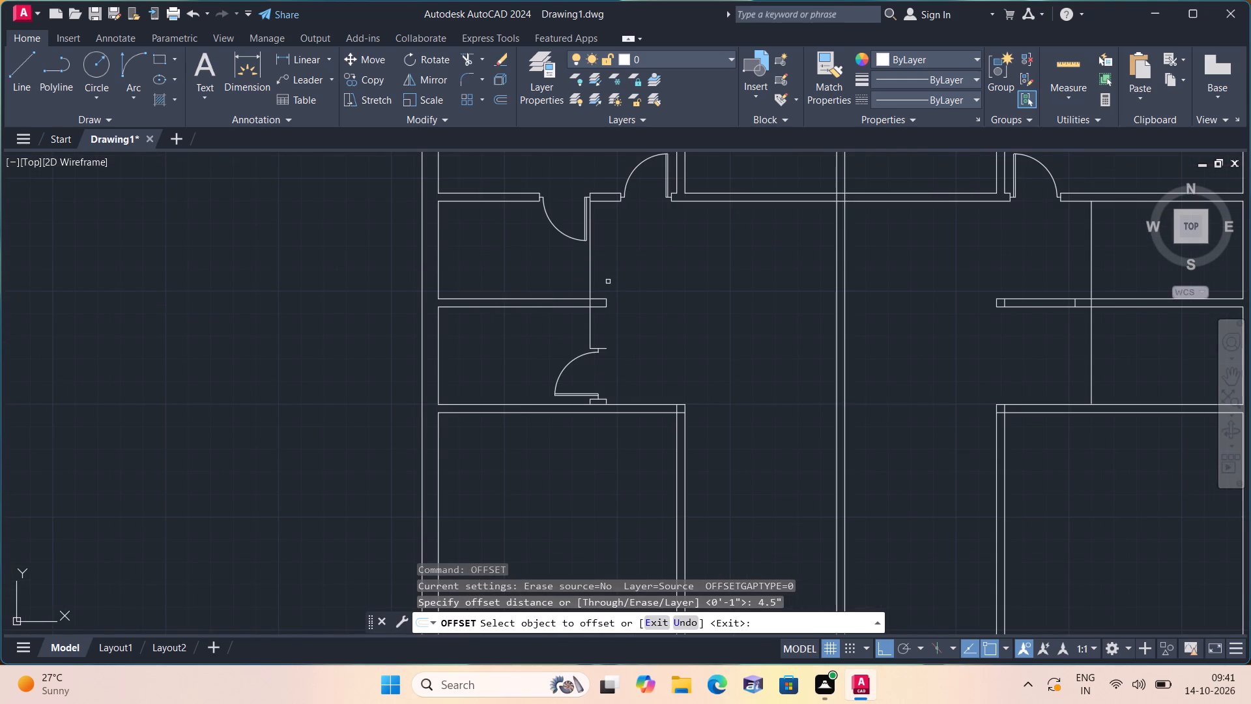
click(590, 266)
click(602, 268)
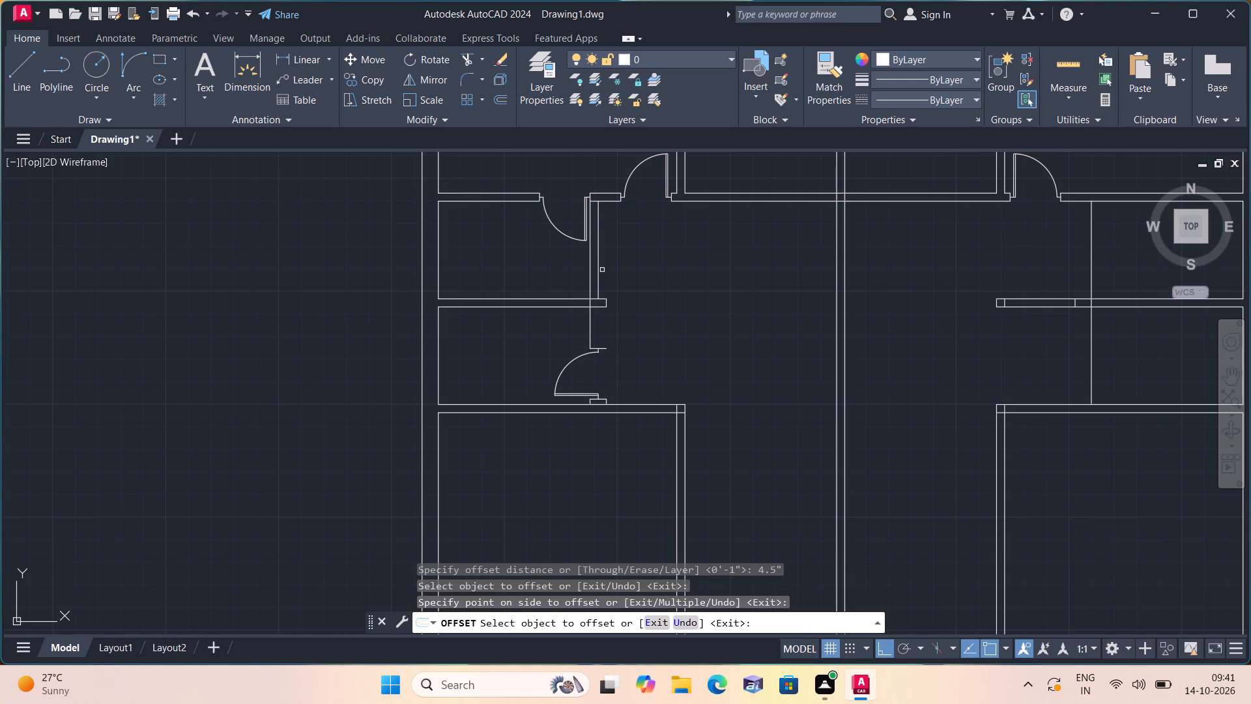
click(588, 319)
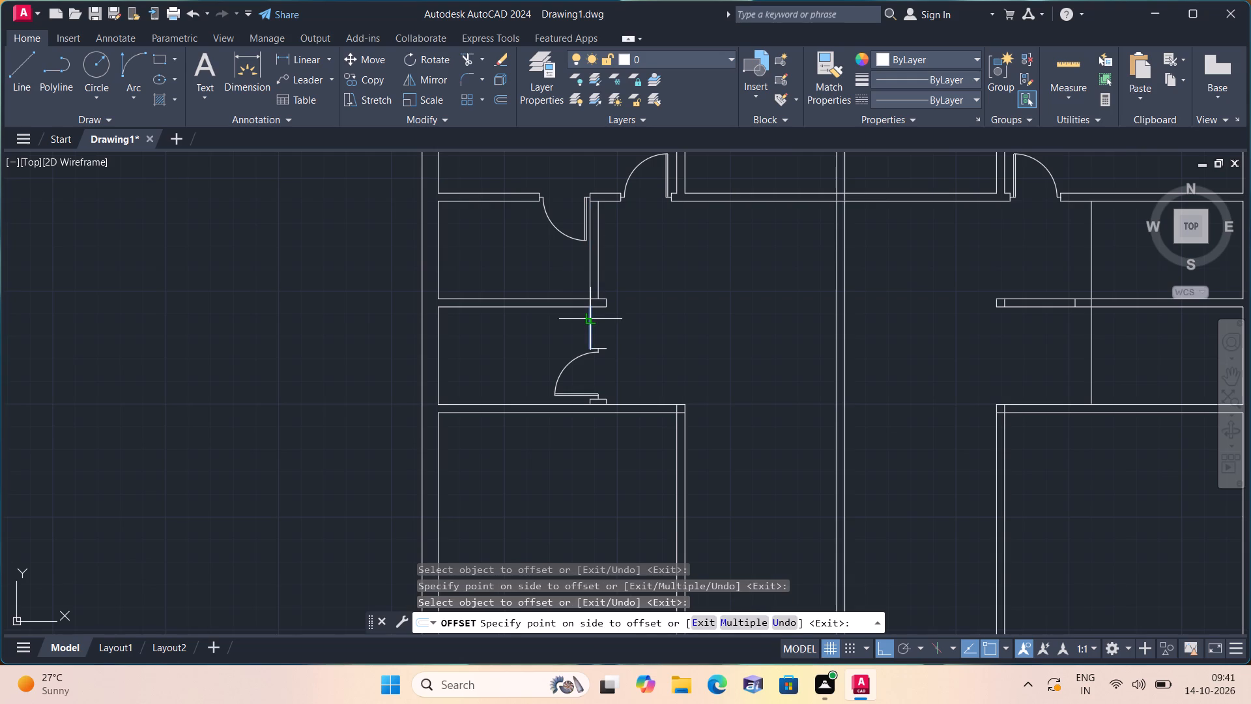
click(616, 321)
Offset the two vertical partition lines of the right-side small rooms 4.5" towards the hall.
middle_drag(654, 313, 571, 420)
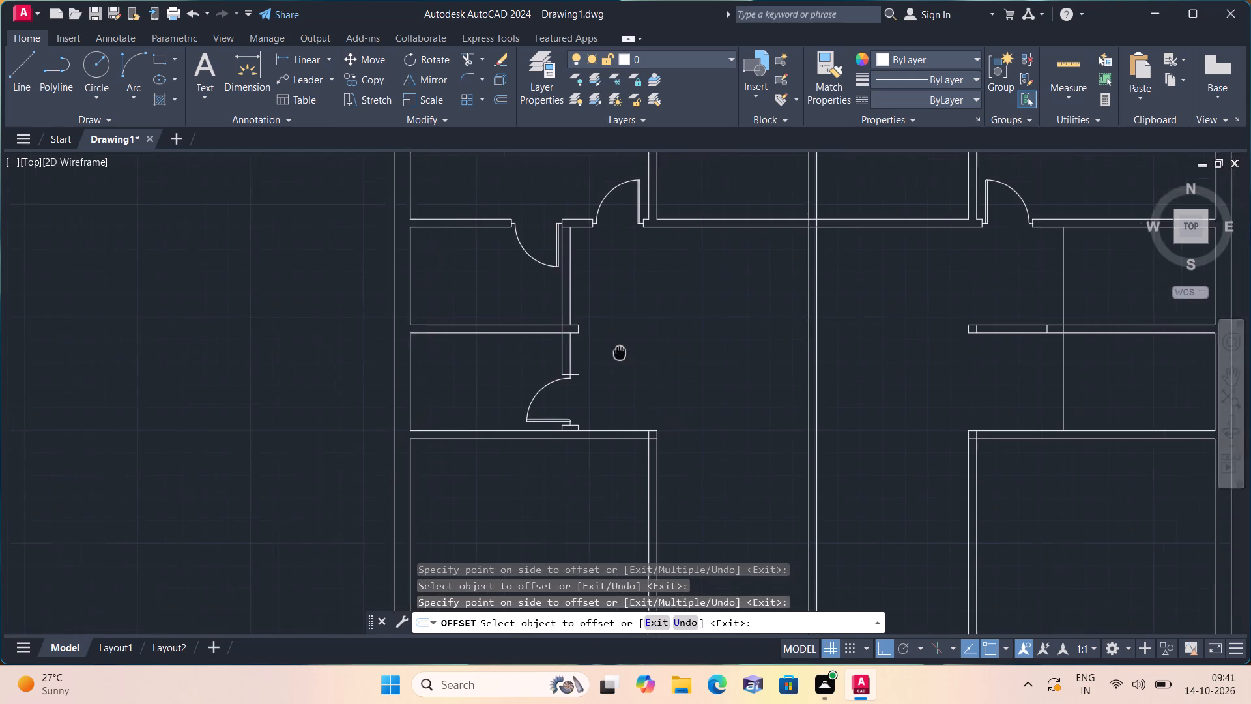
middle_drag(571, 420, 571, 421)
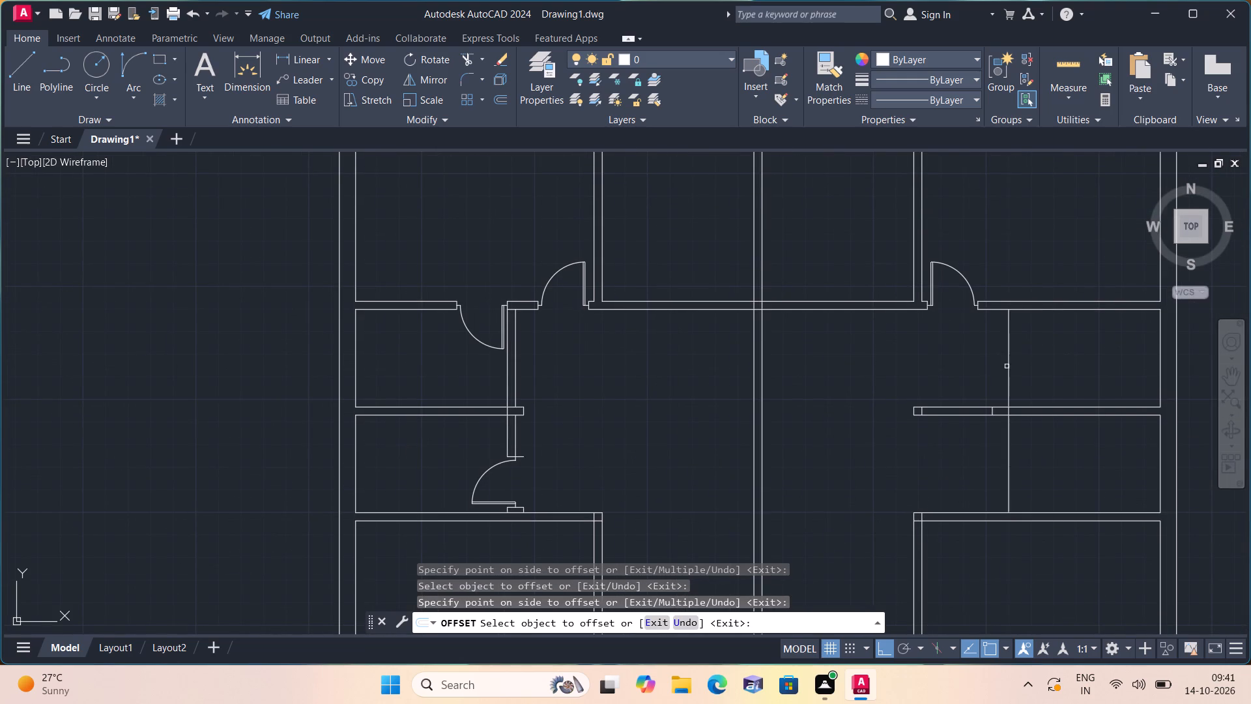
click(1007, 366)
click(995, 372)
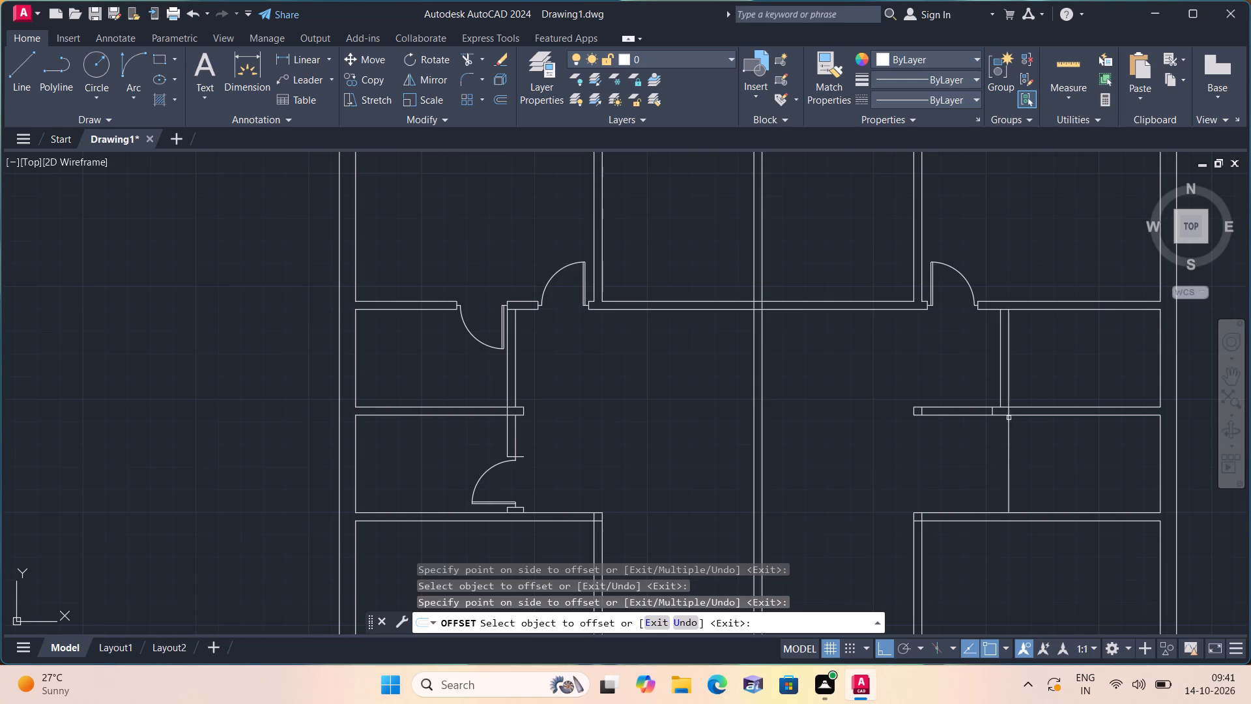
click(1010, 430)
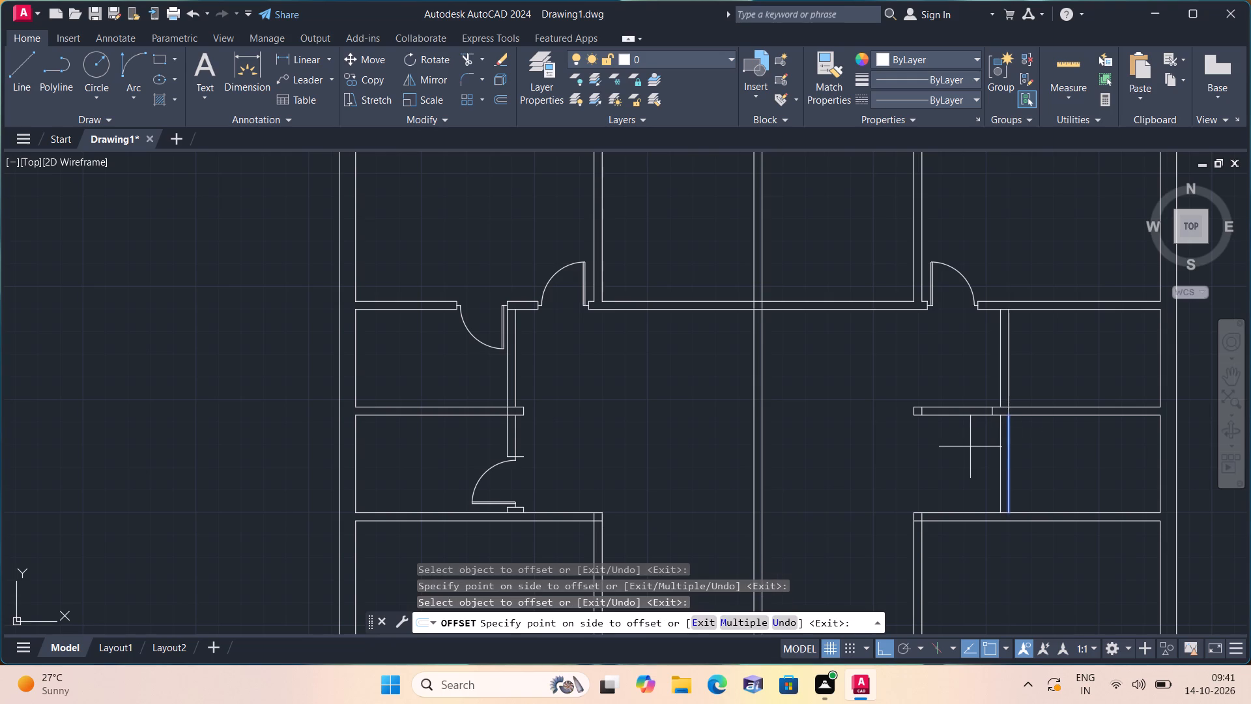
click(971, 447)
scroll(857, 318, down, 1)
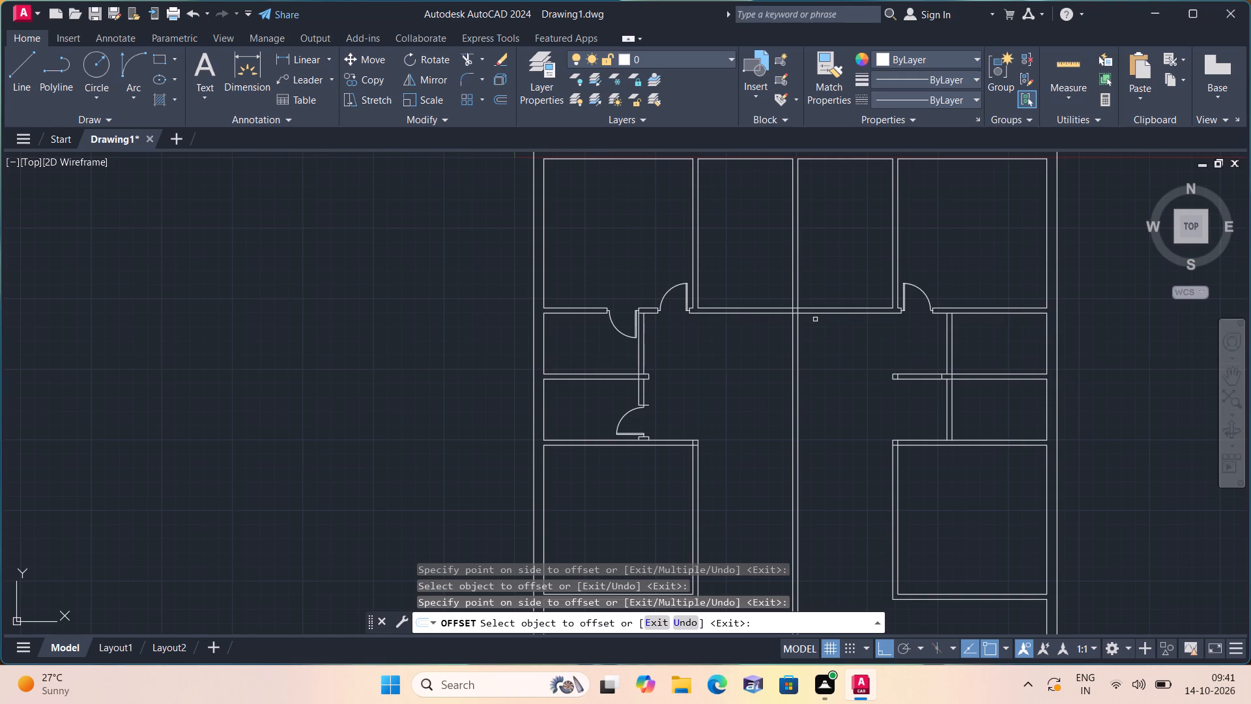
middle_drag(725, 233, 545, 247)
scroll(725, 233, down, 1)
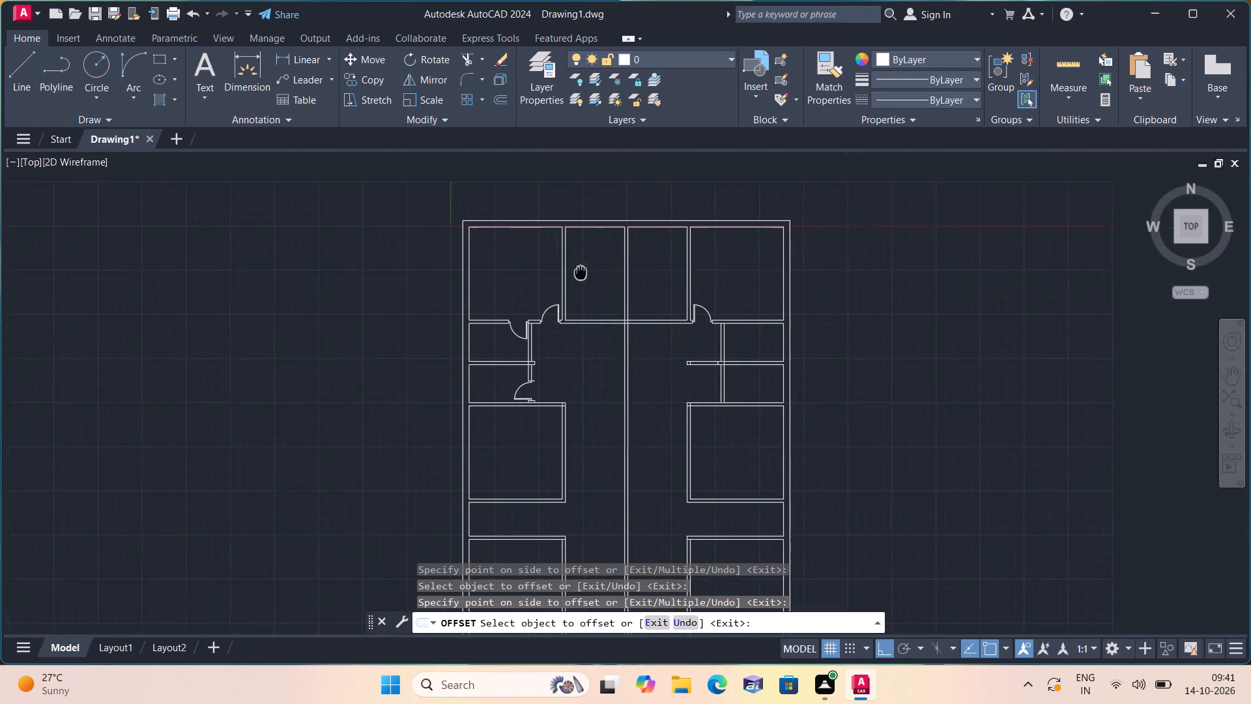
middle_drag(545, 247, 533, 239)
scroll(528, 326, up, 1)
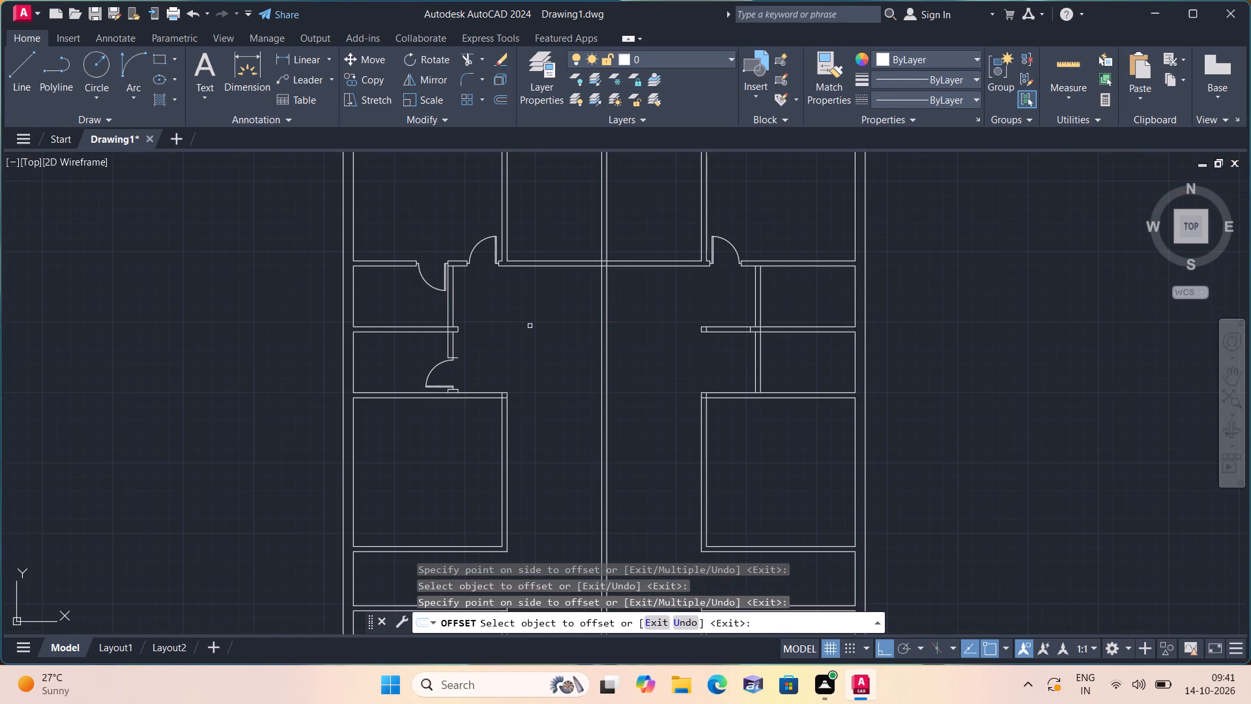
key(space)
Draw a line 2" along the upper right small room's top wall from the partition's inner corner, continuing straight up across the wall thickness.
text(l)
key(space)
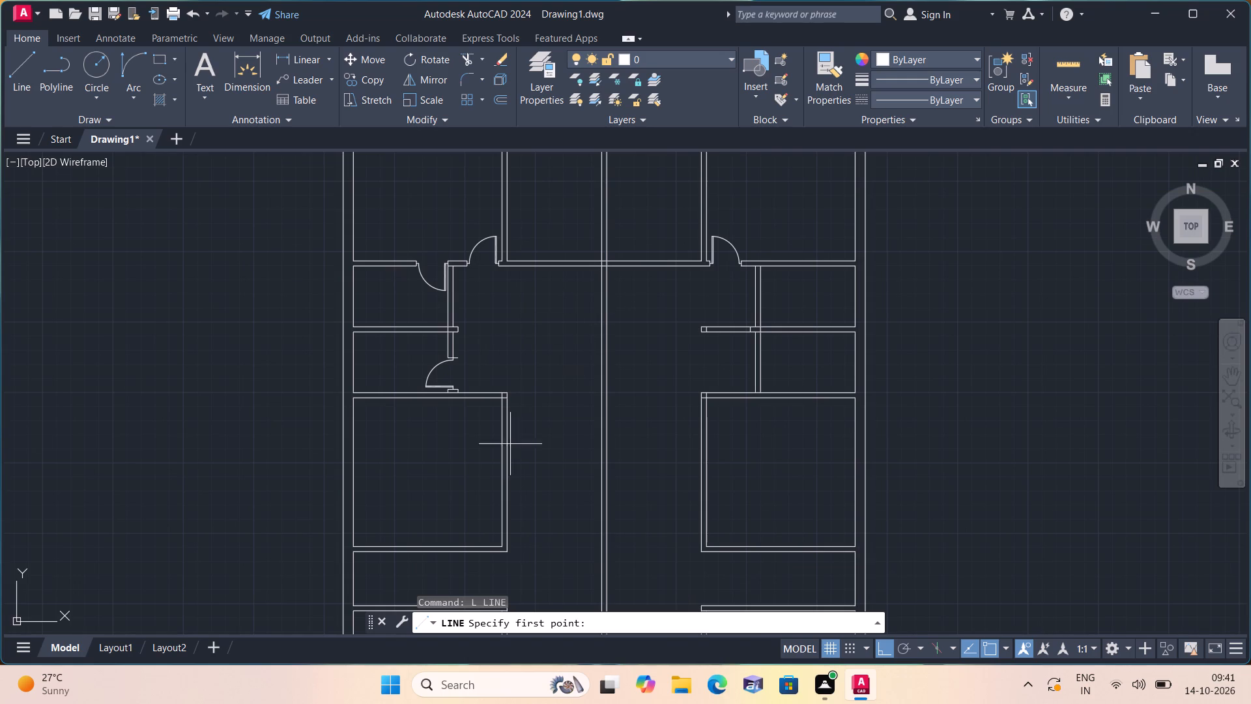
scroll(757, 243, up, 3)
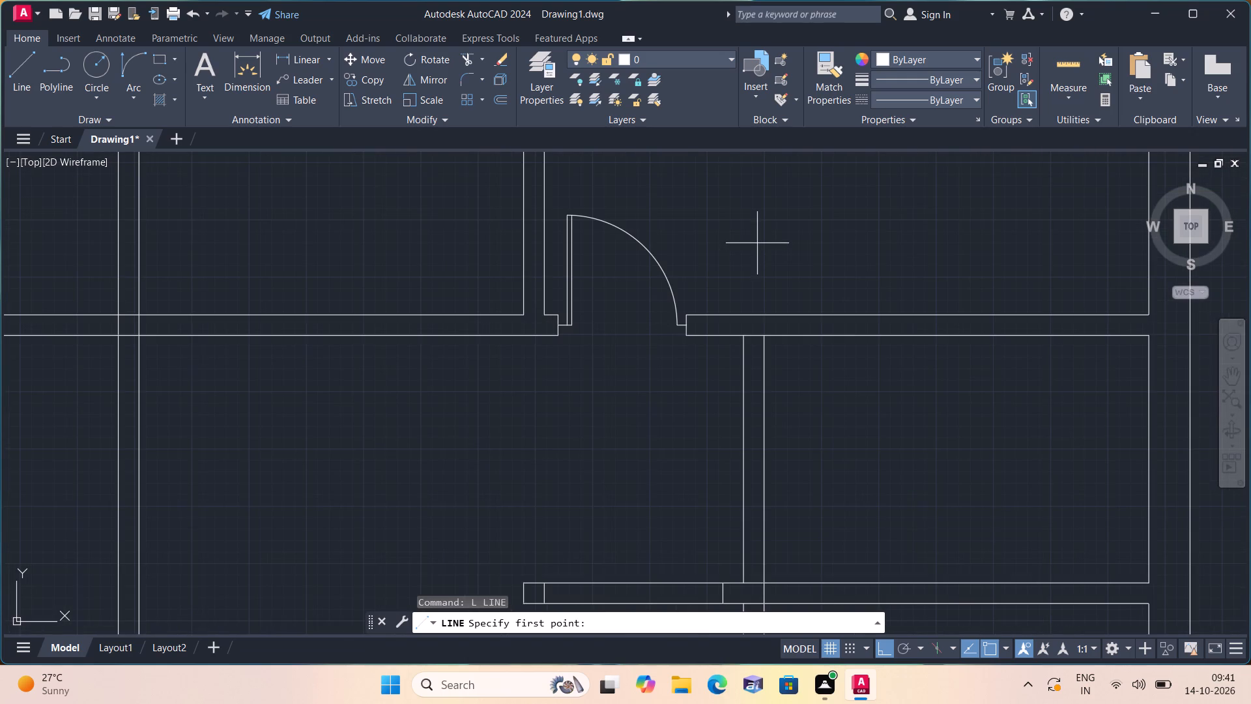
scroll(713, 317, up, 2)
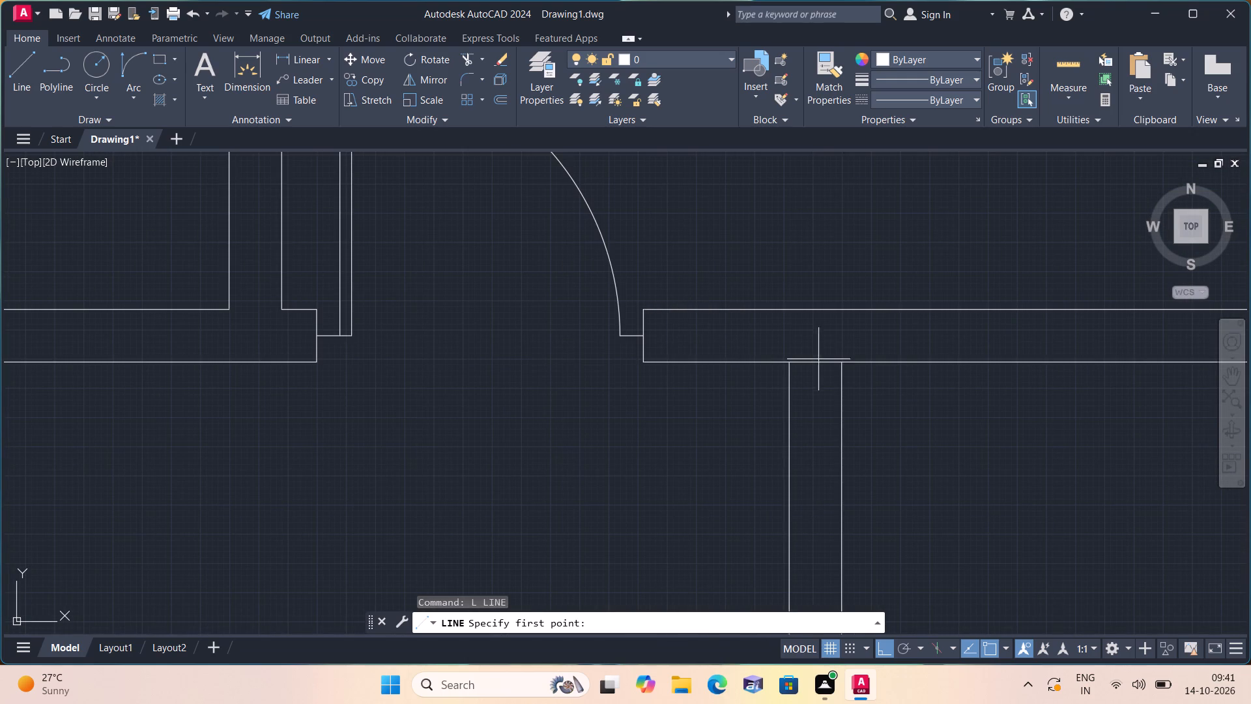
click(840, 360)
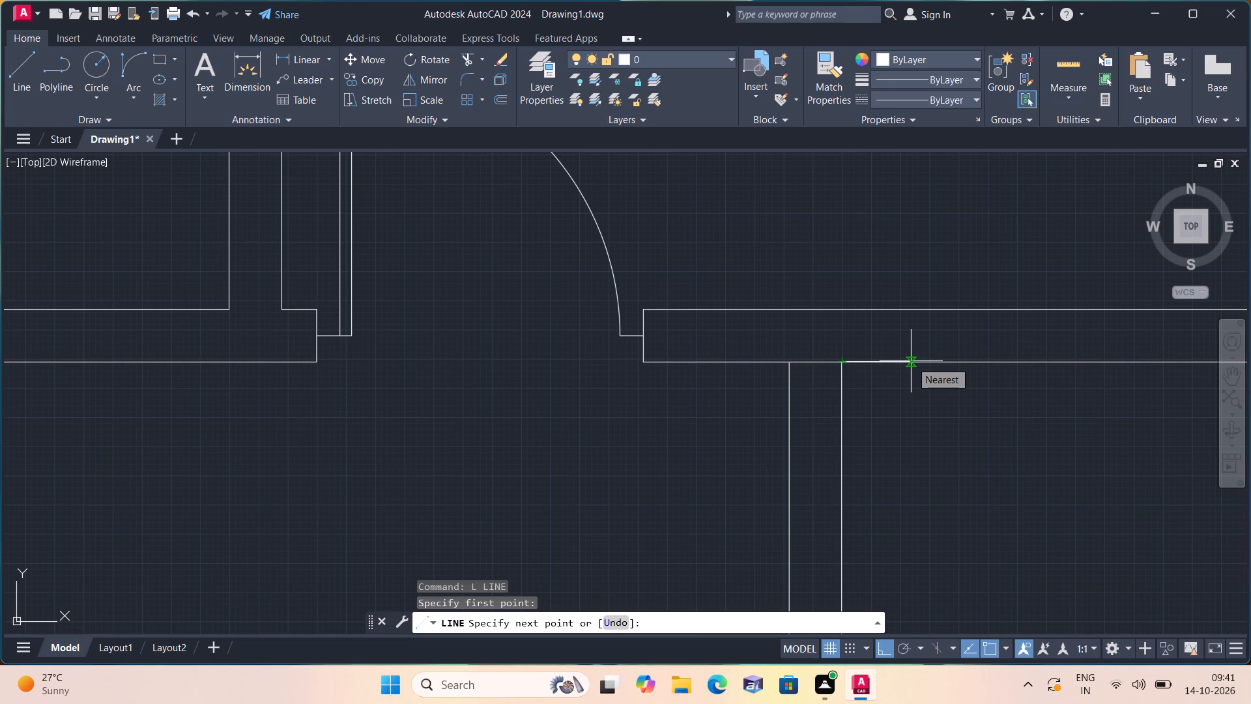
key(3)
key(BackSpace)
key(1)
key(BackSpace)
text(2")
key(space)
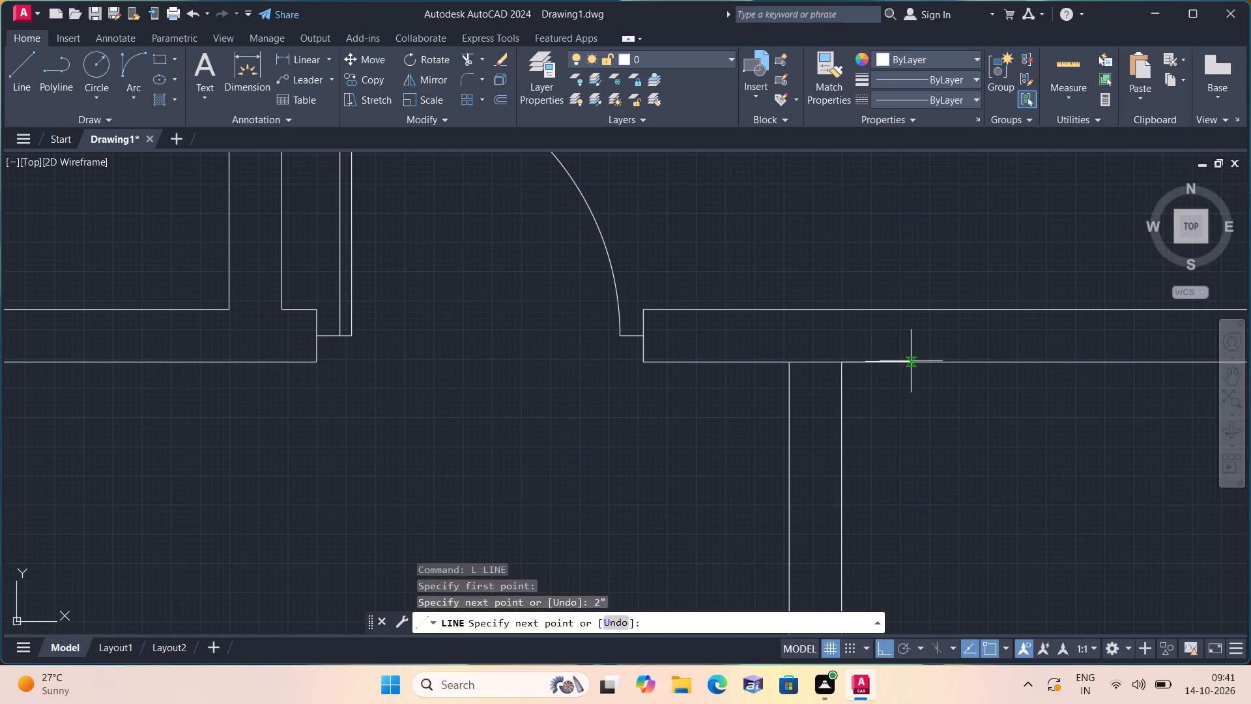
click(870, 306)
key(space)
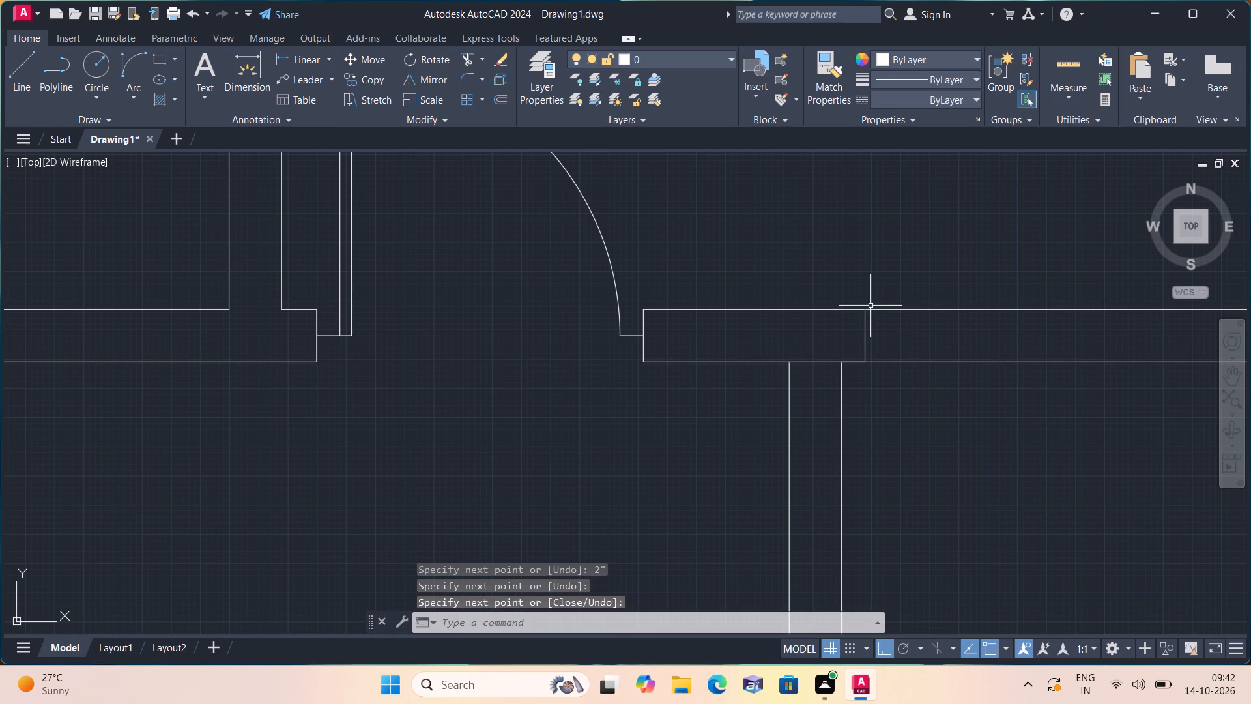
Delete the 2" guide segment lying on the wall's lower line, keeping the new jamb line.
scroll(850, 362, up, 2)
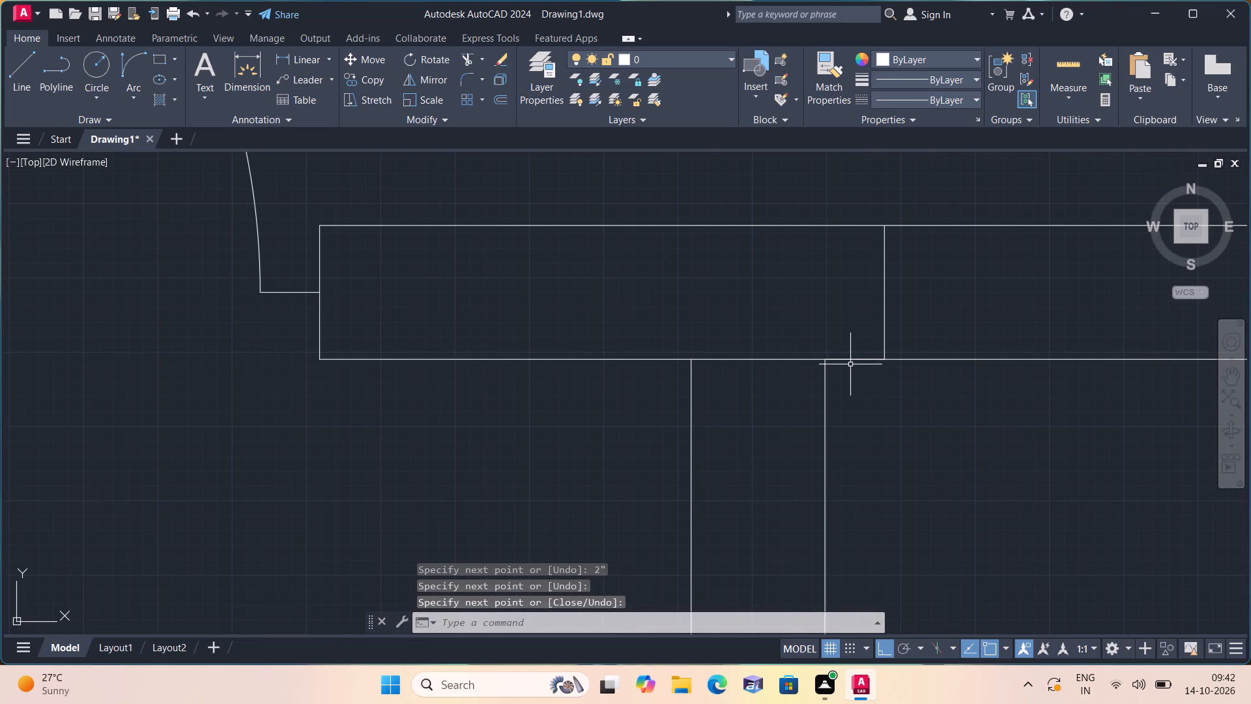
click(854, 358)
key(Delete)
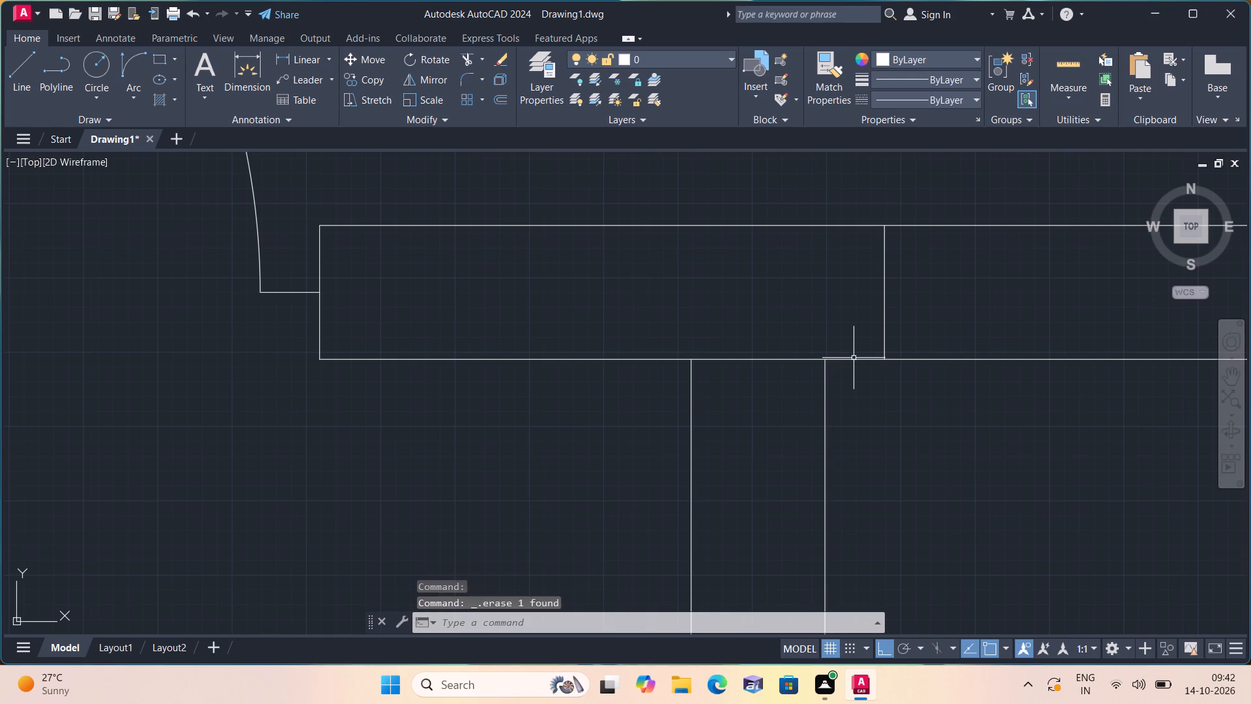
From the jamb line's midpoint, draw consecutive 2", 2' and 2" segments to the right inside the wall, ending with a line up to its upper edge.
text(l)
key(space)
scroll(854, 358, down, 1)
scroll(862, 320, up, 1)
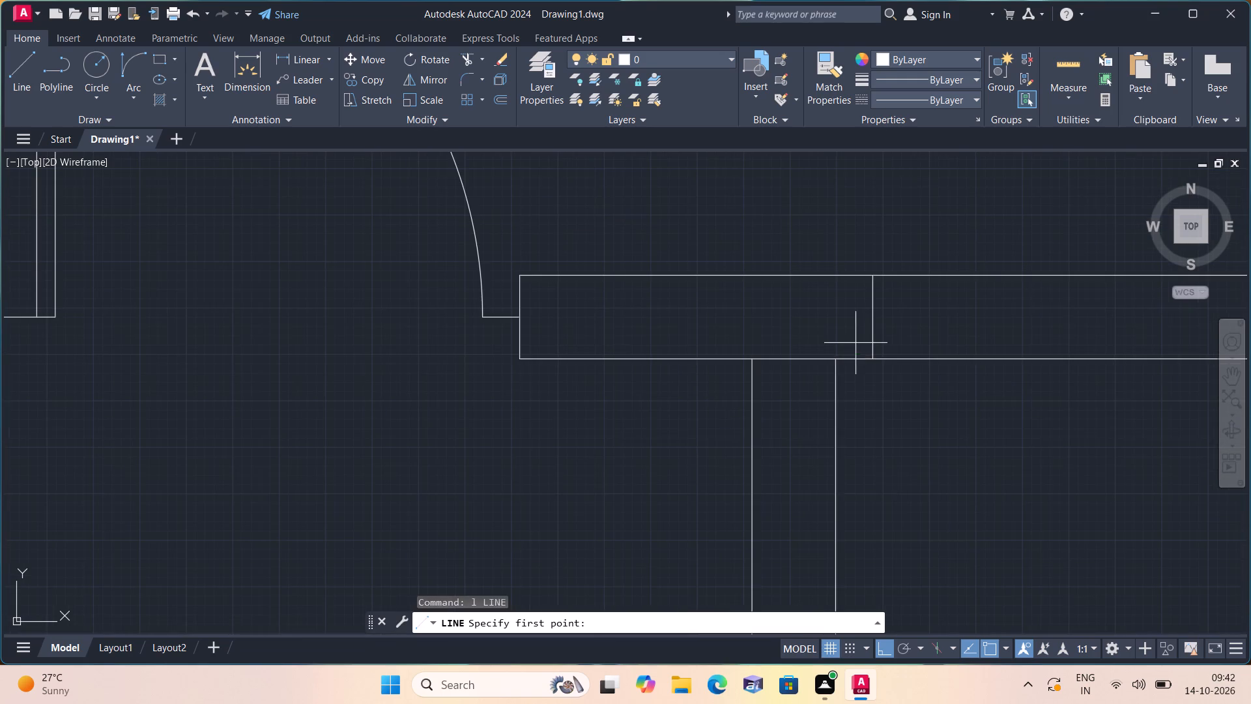
scroll(862, 320, up, 1)
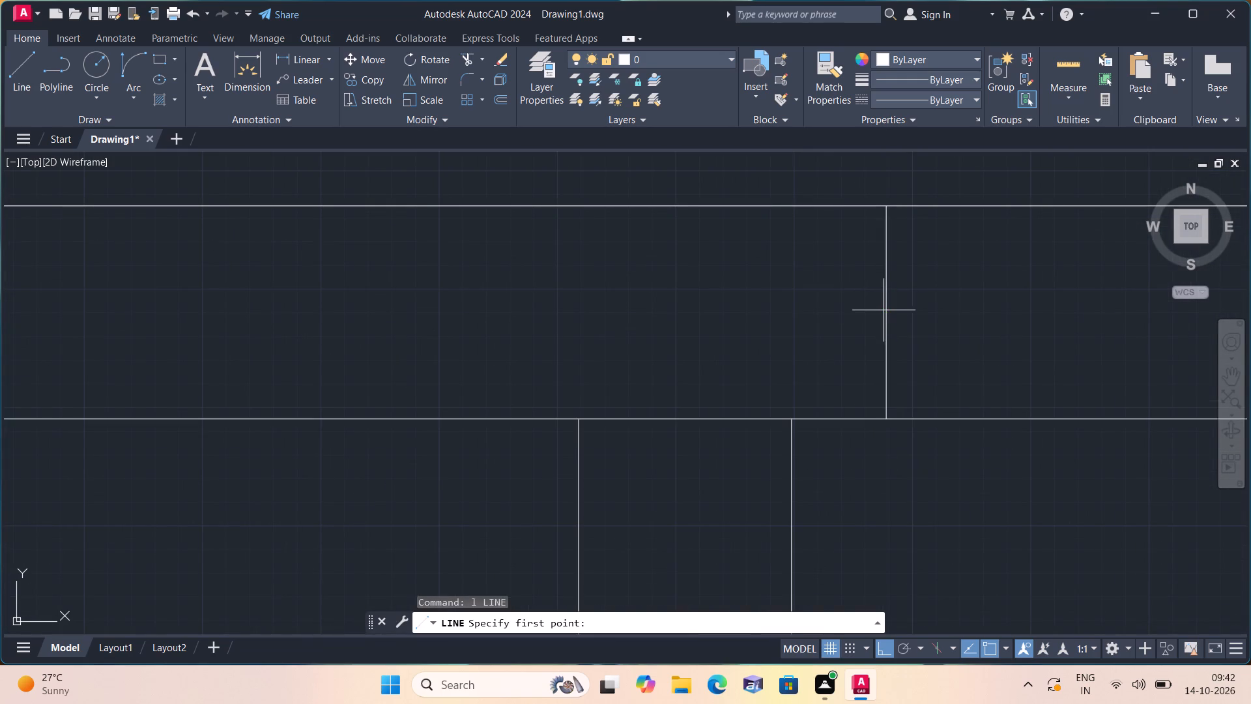
click(884, 312)
scroll(884, 317, down, 1)
middle_drag(881, 317, 686, 312)
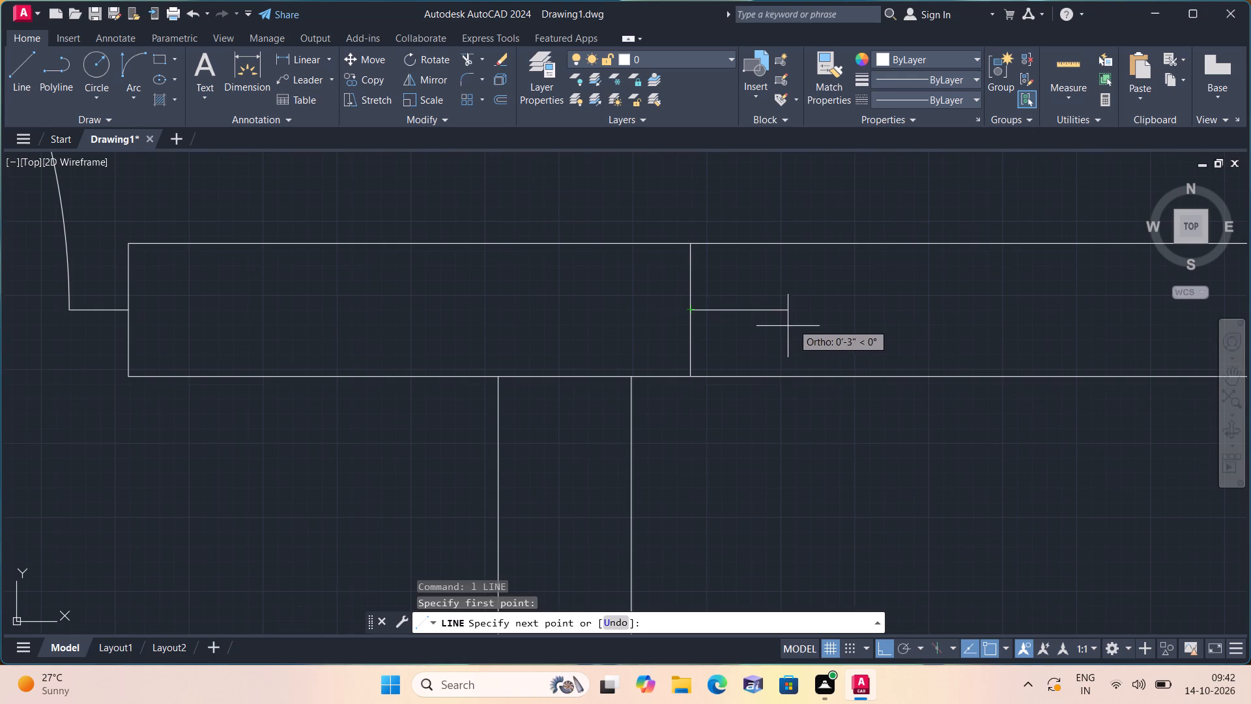
text(2")
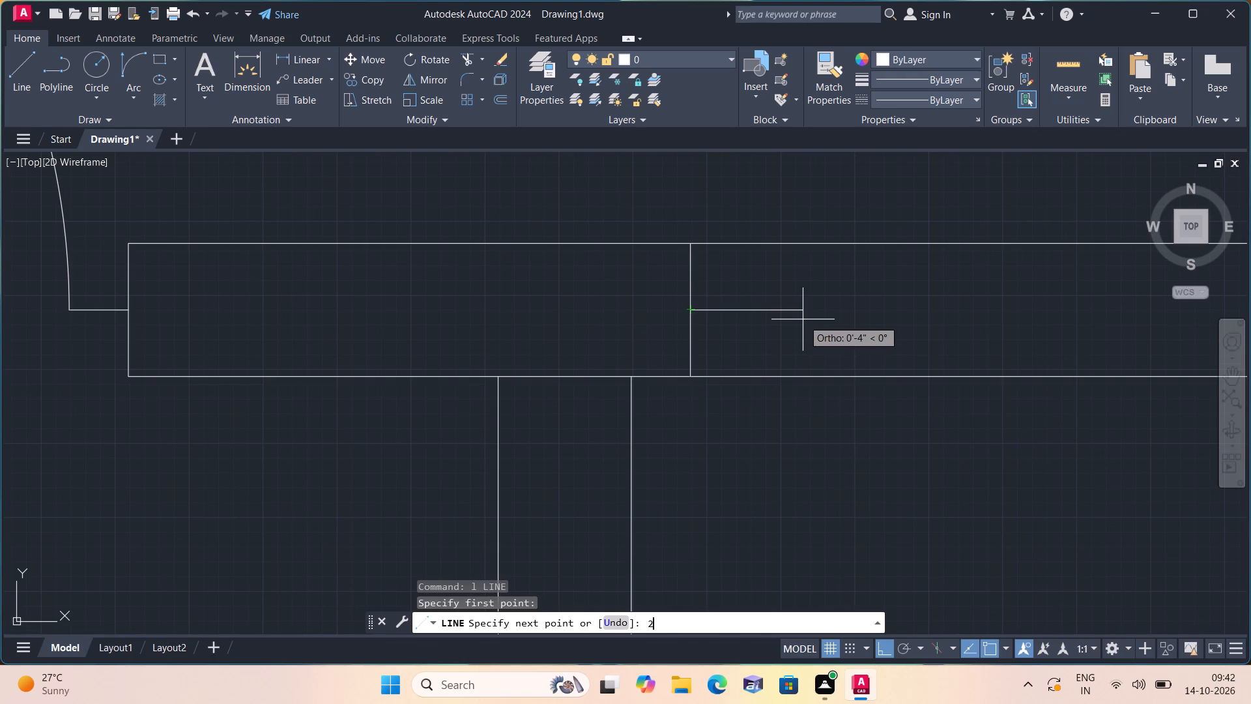
key(space)
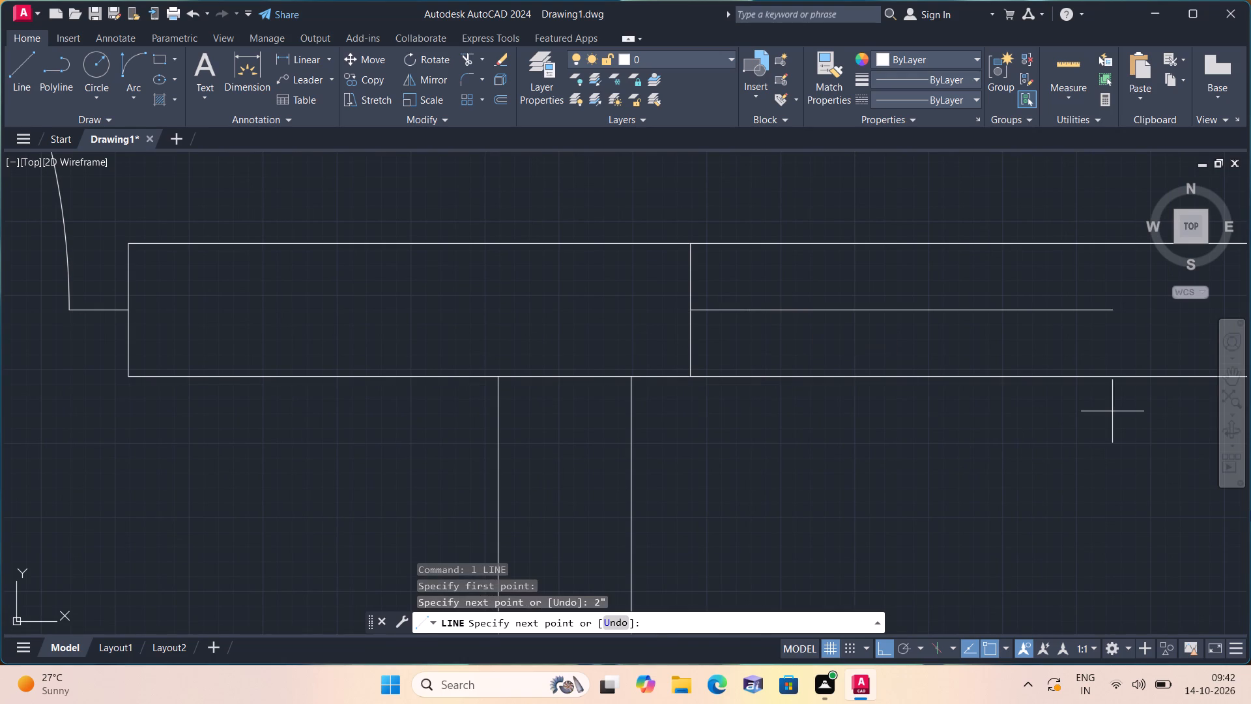
text(2')
key(space)
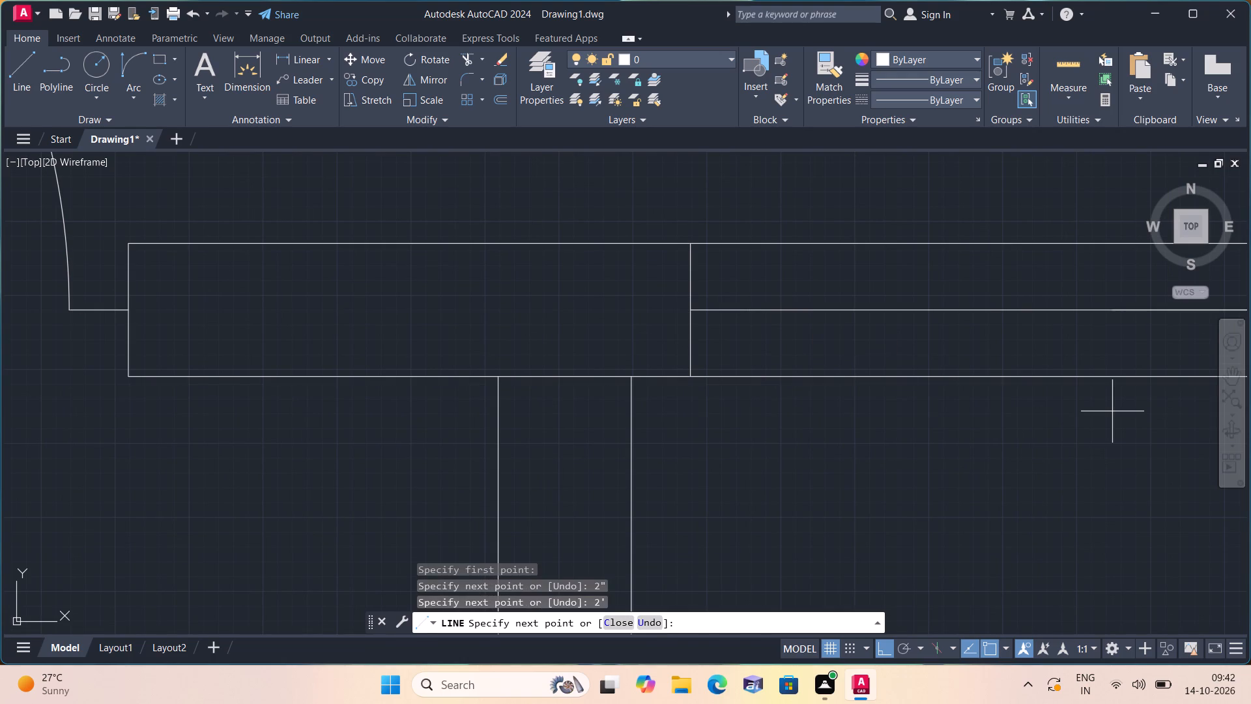
middle_drag(766, 370, 382, 495)
middle_drag(372, 499, 339, 504)
scroll(345, 504, down, 1)
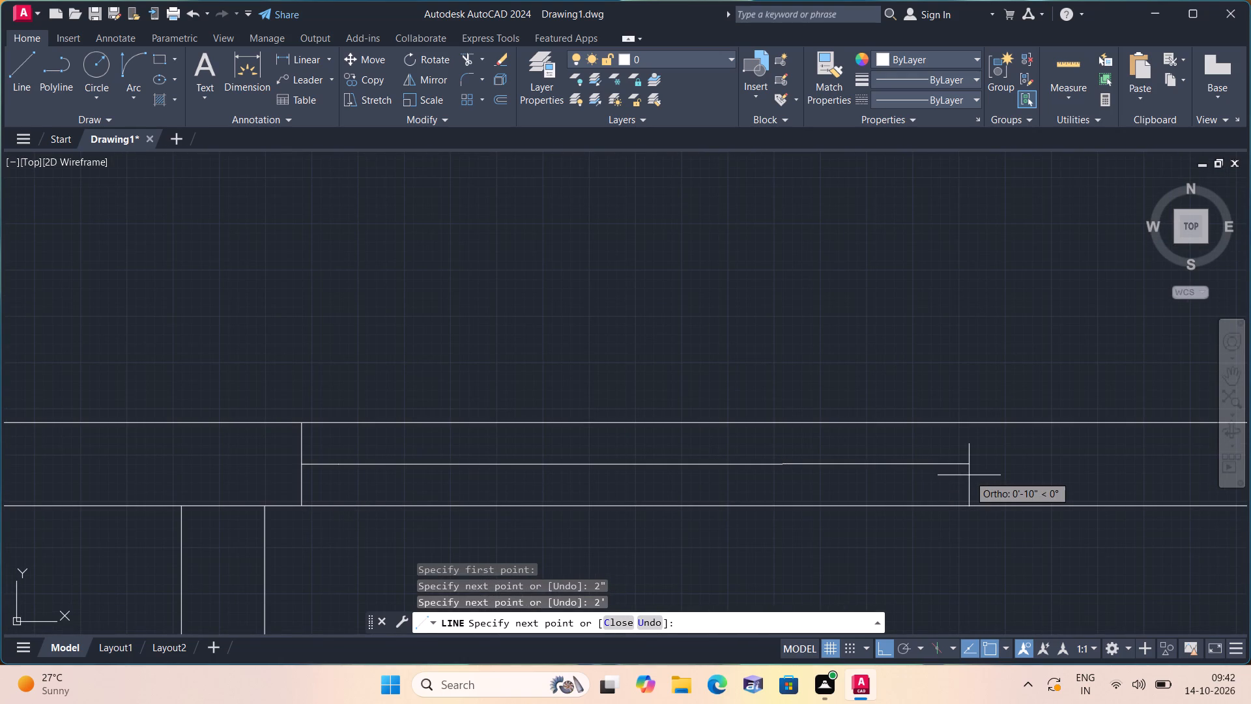
text(2")
key(space)
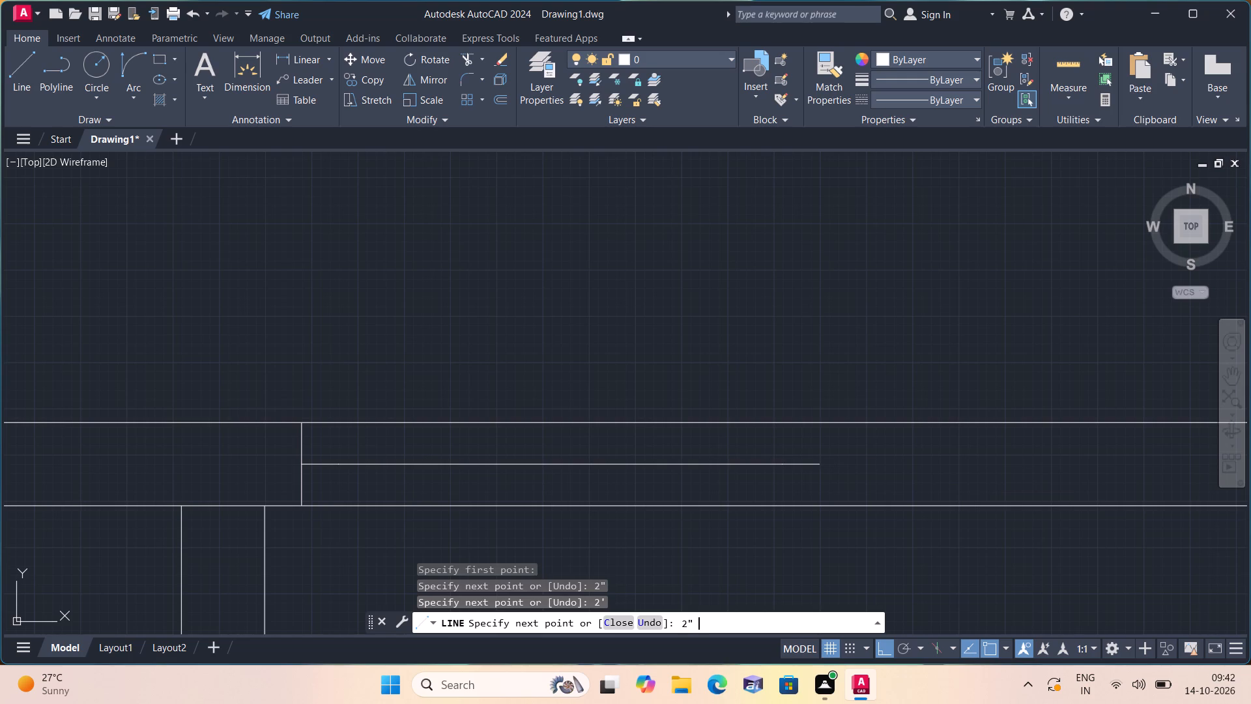
click(823, 428)
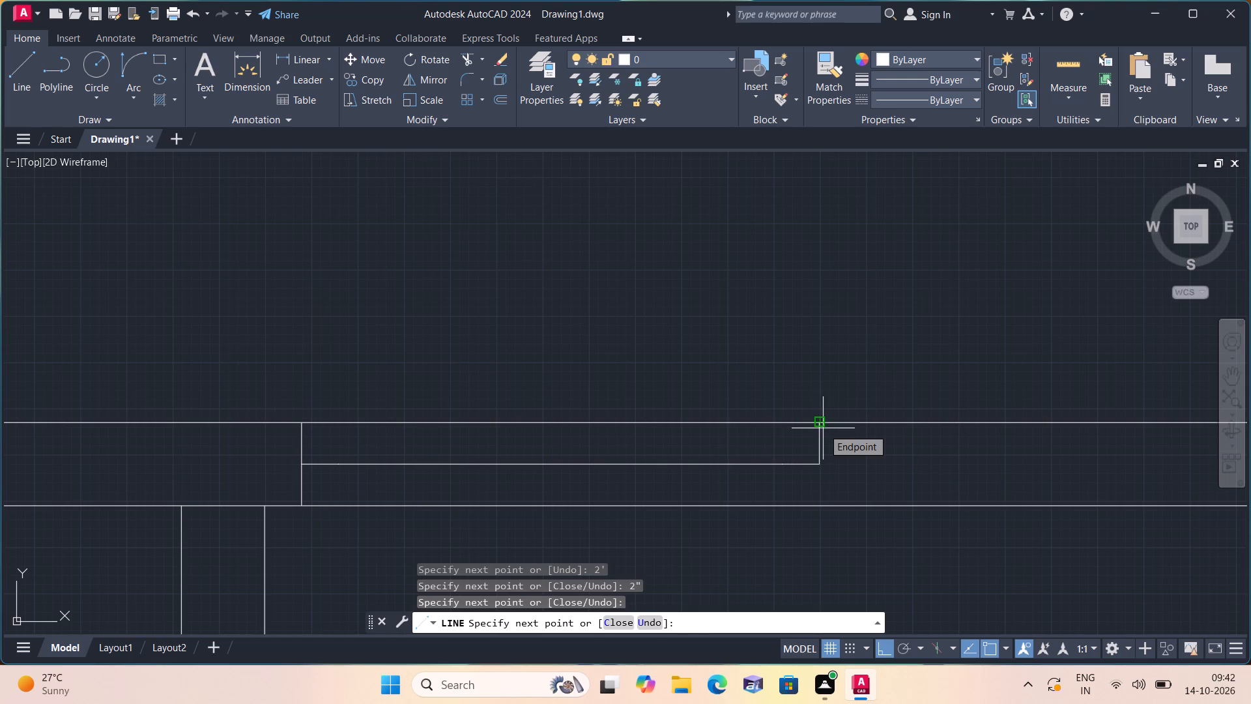
key(space)
Complete the far jamb with a vertical line from the centre line's end down to the wall's lower edge.
key(space)
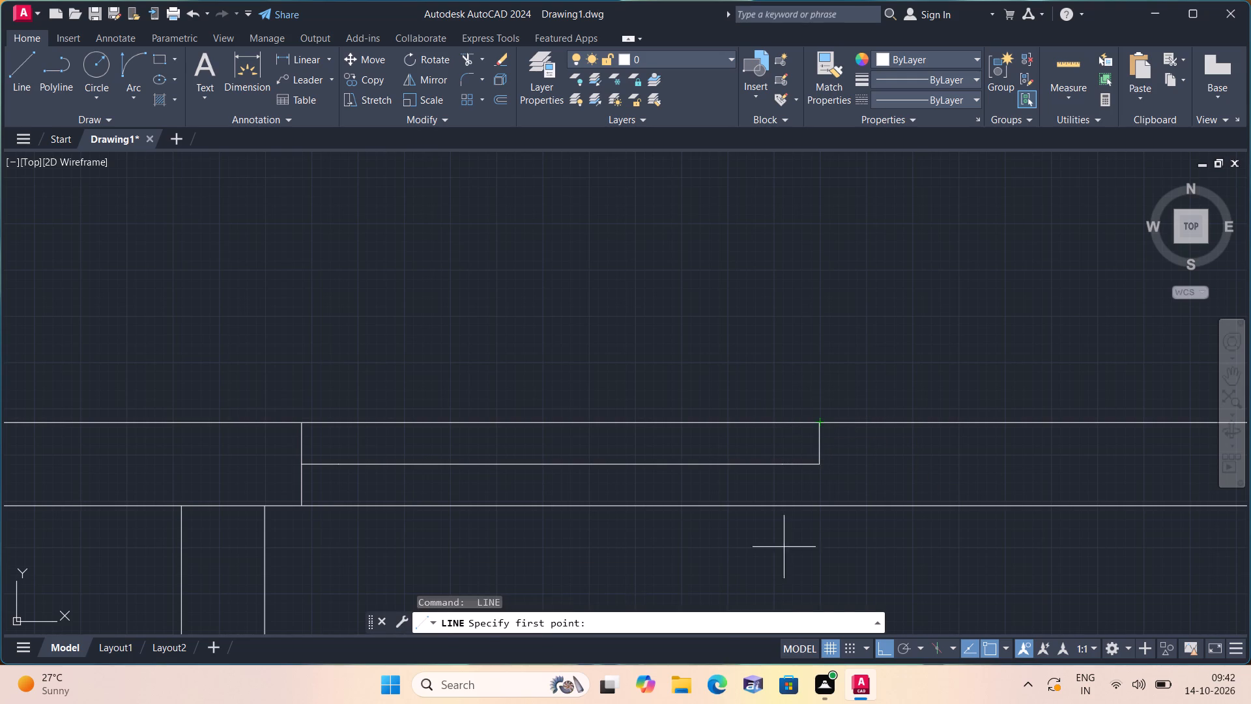
click(820, 465)
click(818, 504)
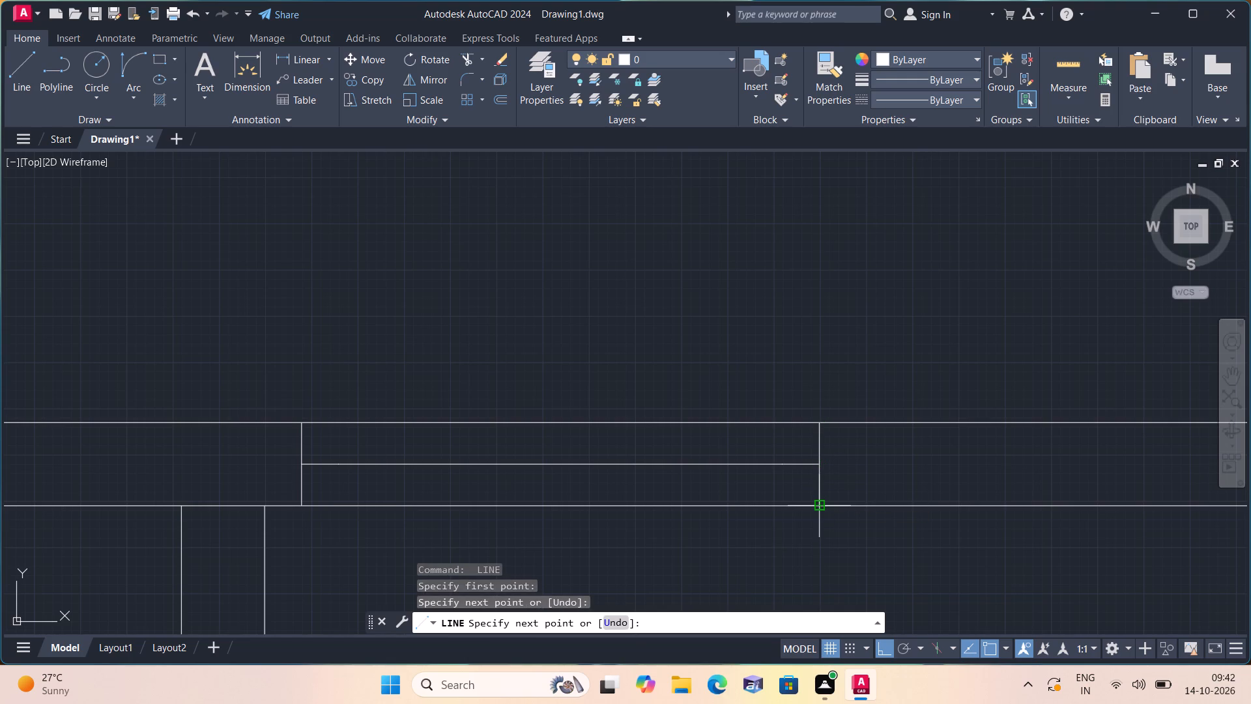
Trim the wall edges and the middle of the centre line between the two jambs, leaving a 2" stub at each jamb.
key(space)
text(trim)
key(space)
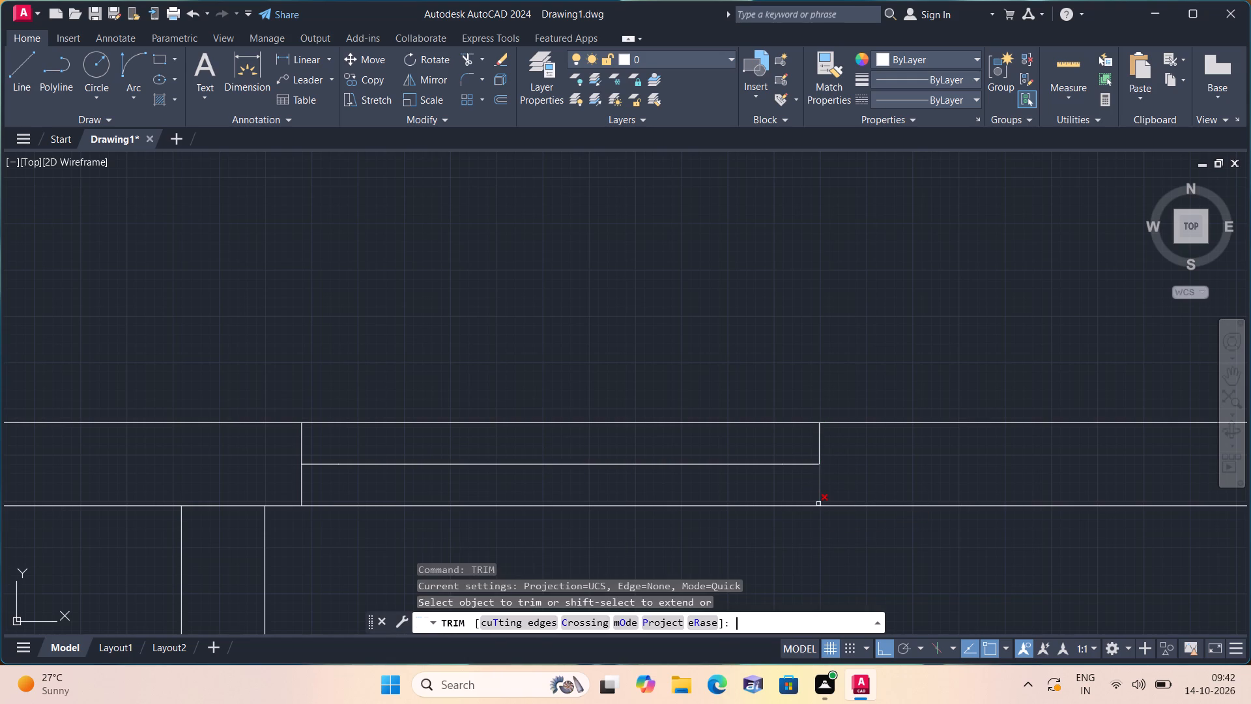
middle_drag(764, 458, 818, 321)
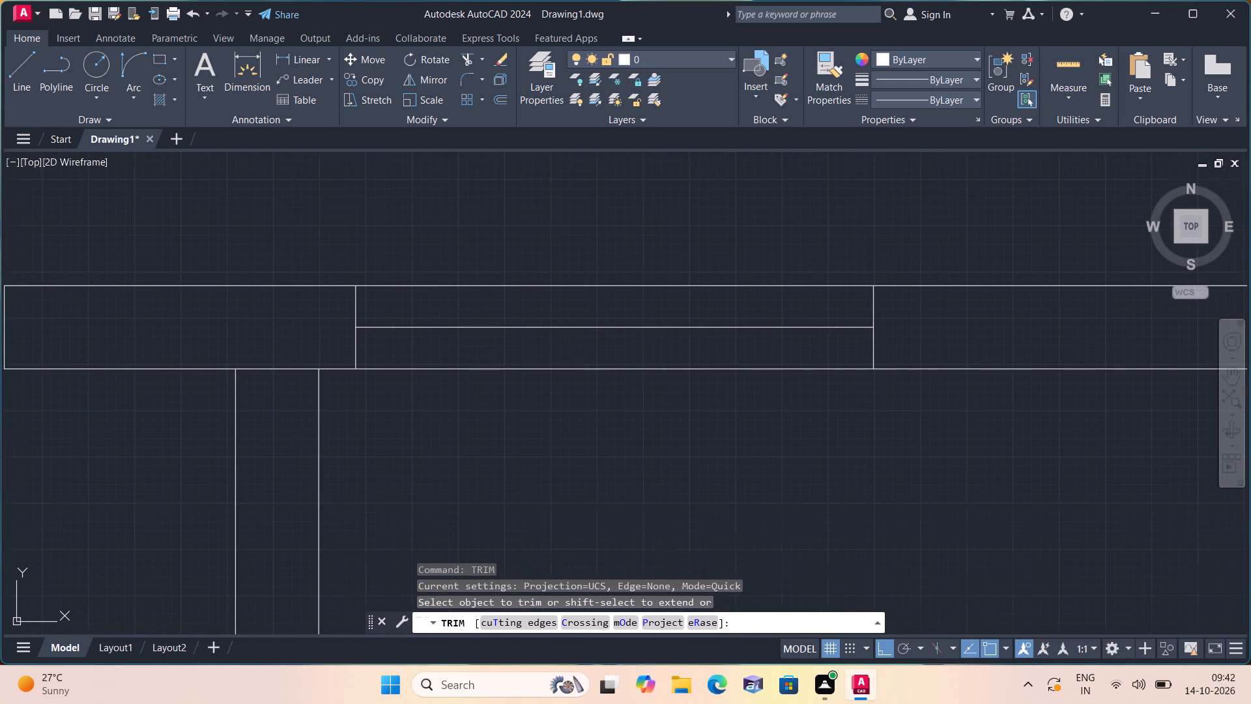
drag(689, 422, 697, 256)
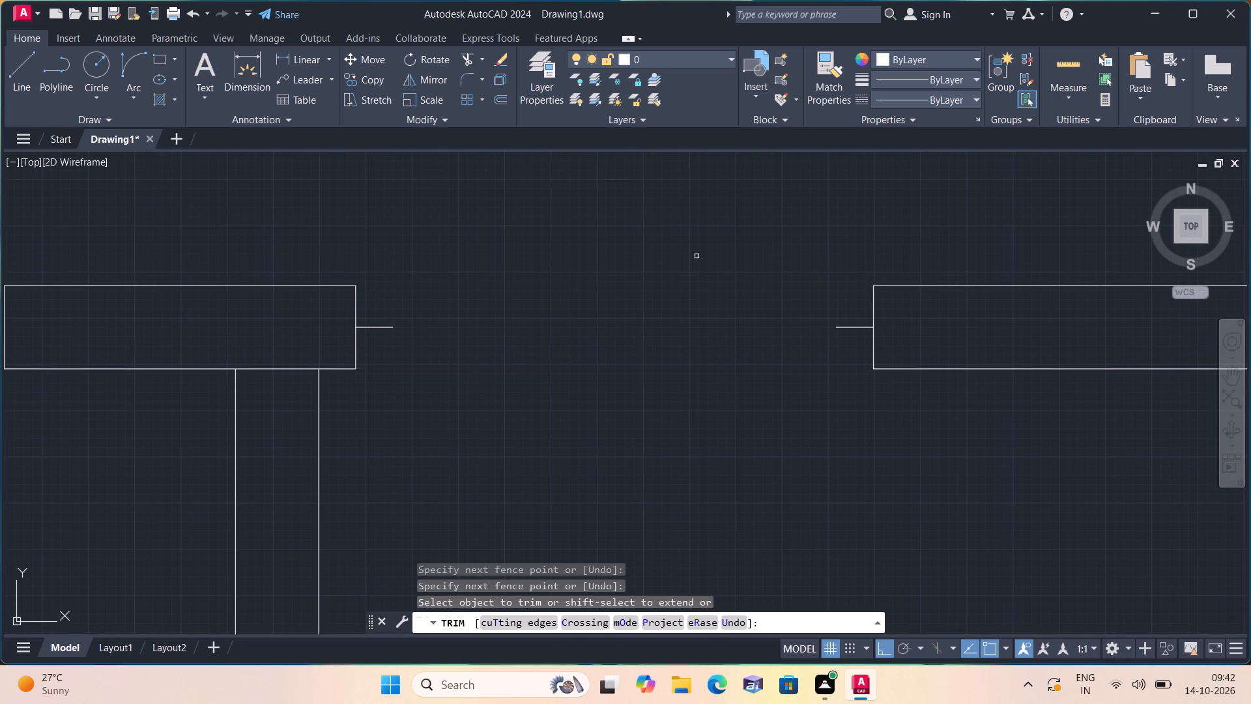
Draw a 2' door leaf line straight down from the end of the left jamb stub.
key(space)
text(l)
key(space)
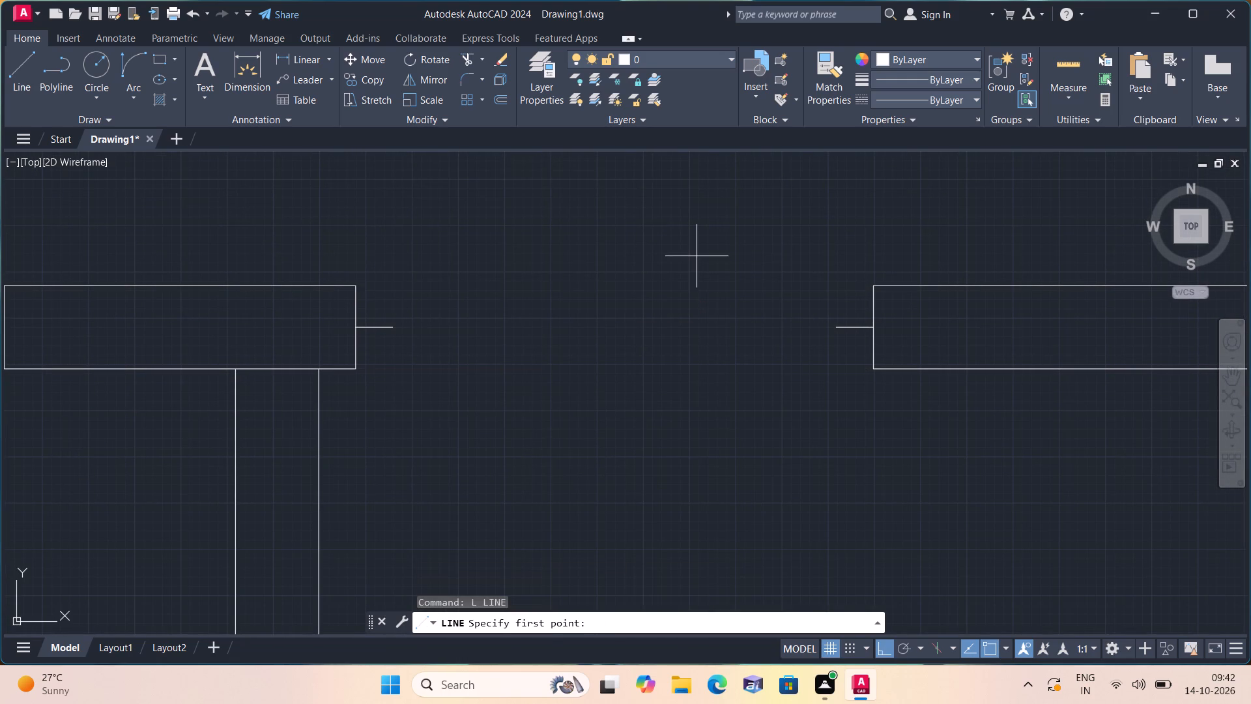
click(394, 323)
scroll(394, 323, down, 1)
middle_drag(375, 311, 390, 266)
scroll(409, 348, down, 1)
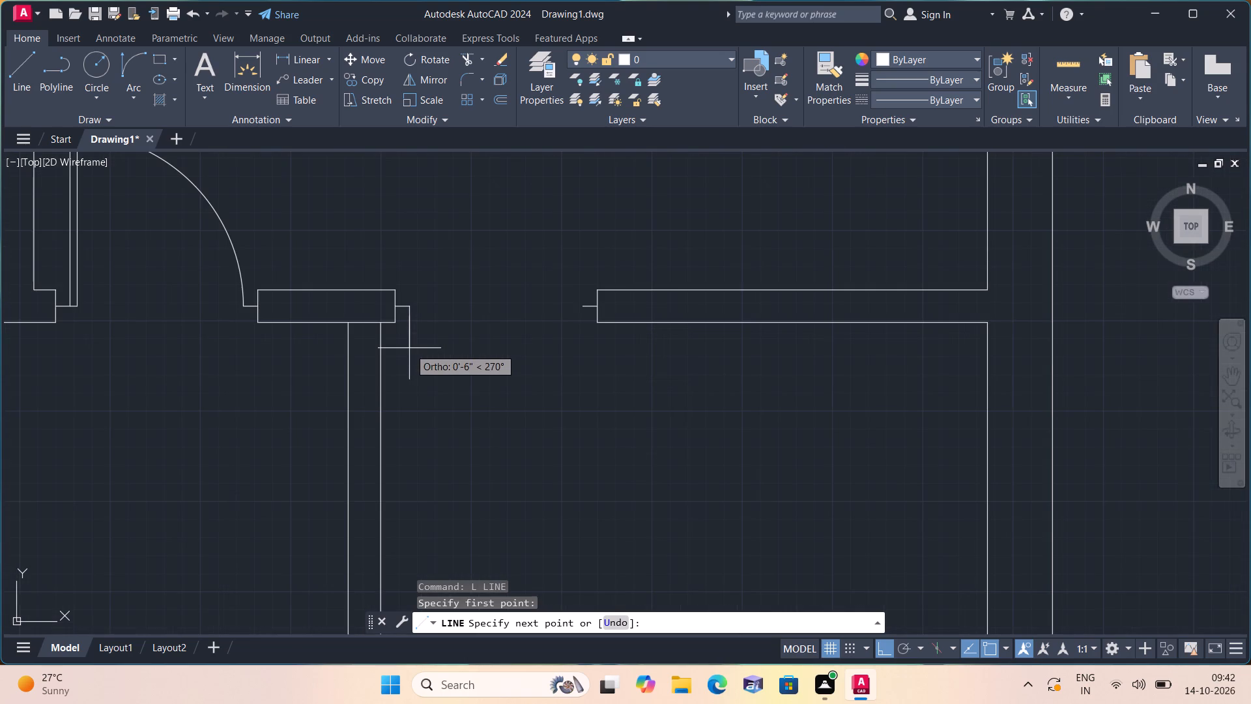
scroll(410, 353, down, 1)
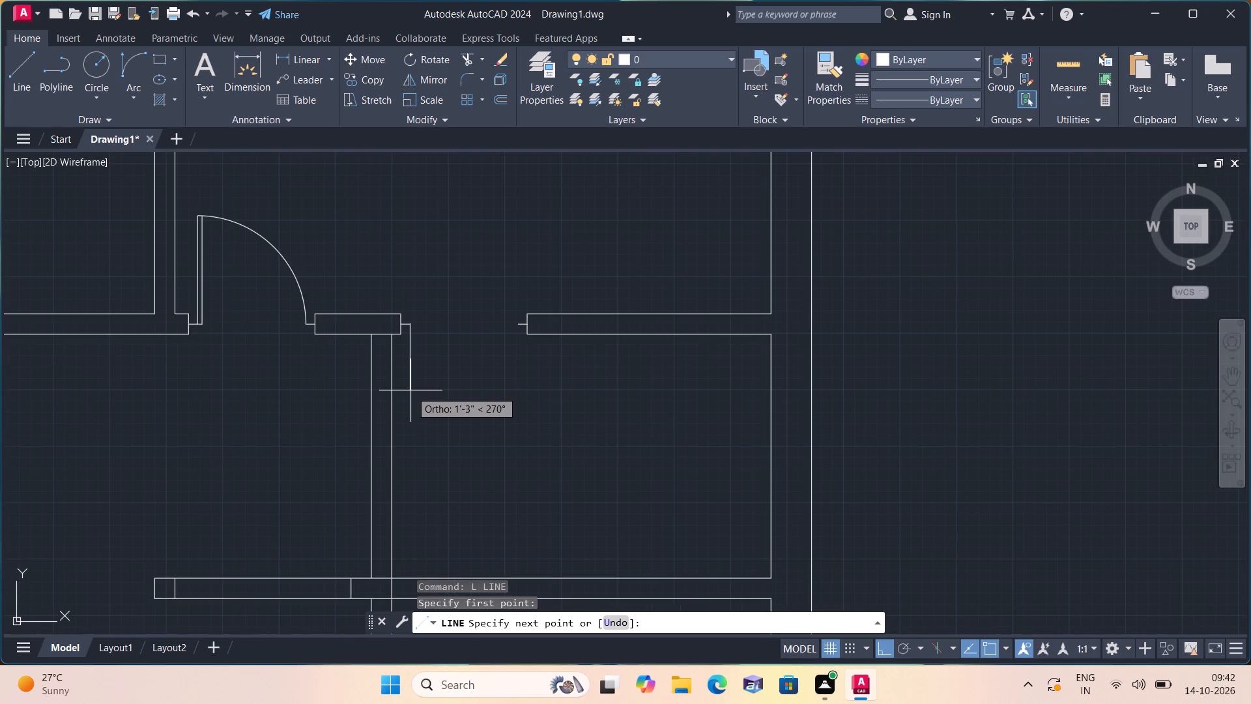
text(2')
key(space)
key(Escape)
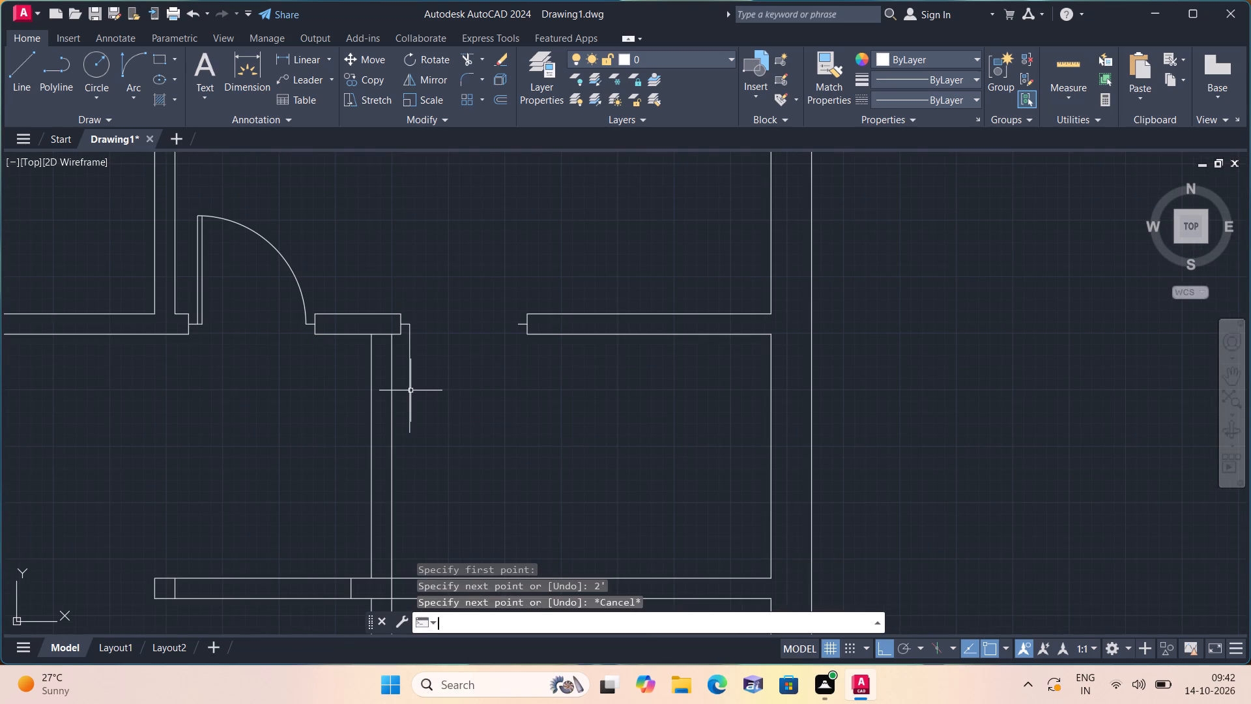
Draw the door swing as a start-end-direction arc from the leaf's lower end to the right jamb stub's end.
click(132, 93)
click(193, 297)
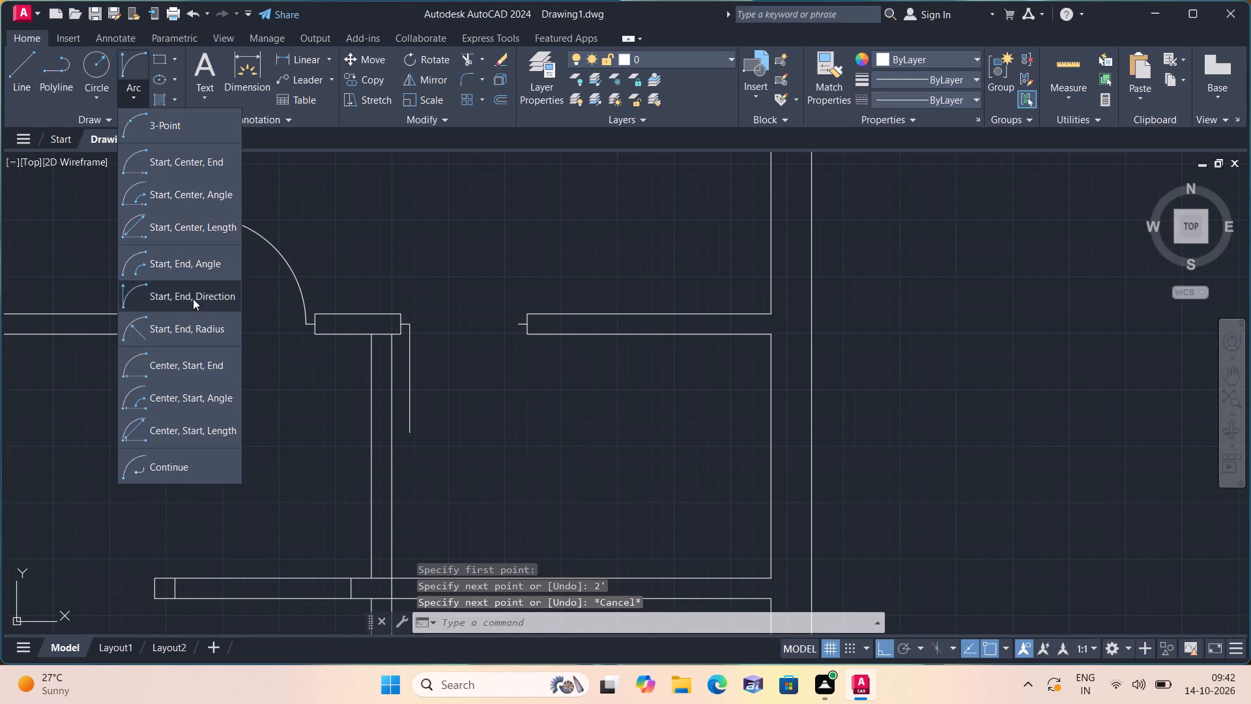
click(411, 432)
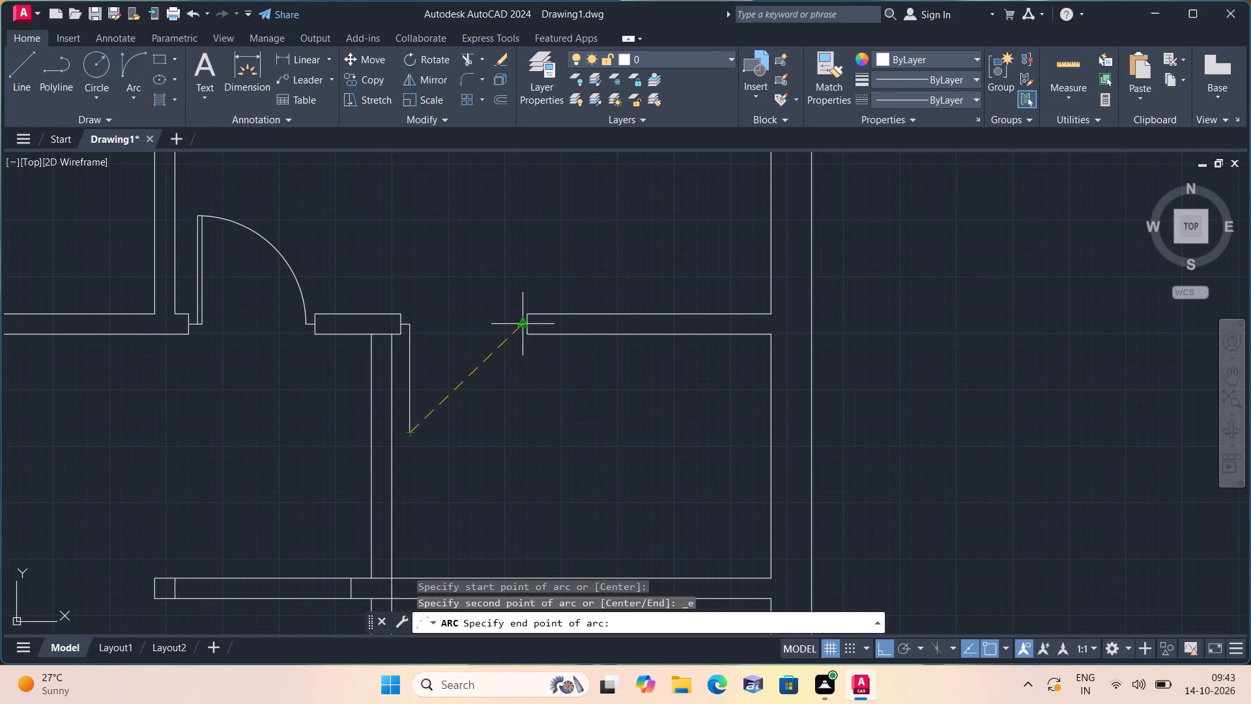
scroll(515, 321, up, 3)
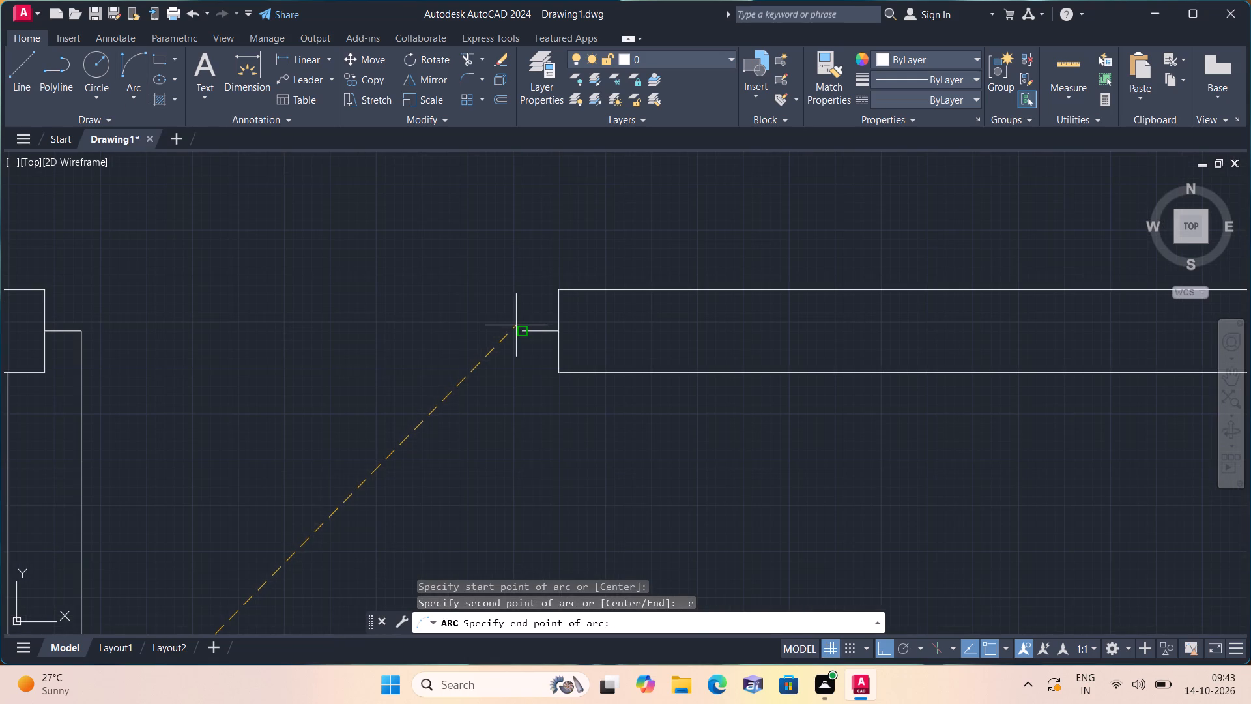
click(518, 327)
click(564, 395)
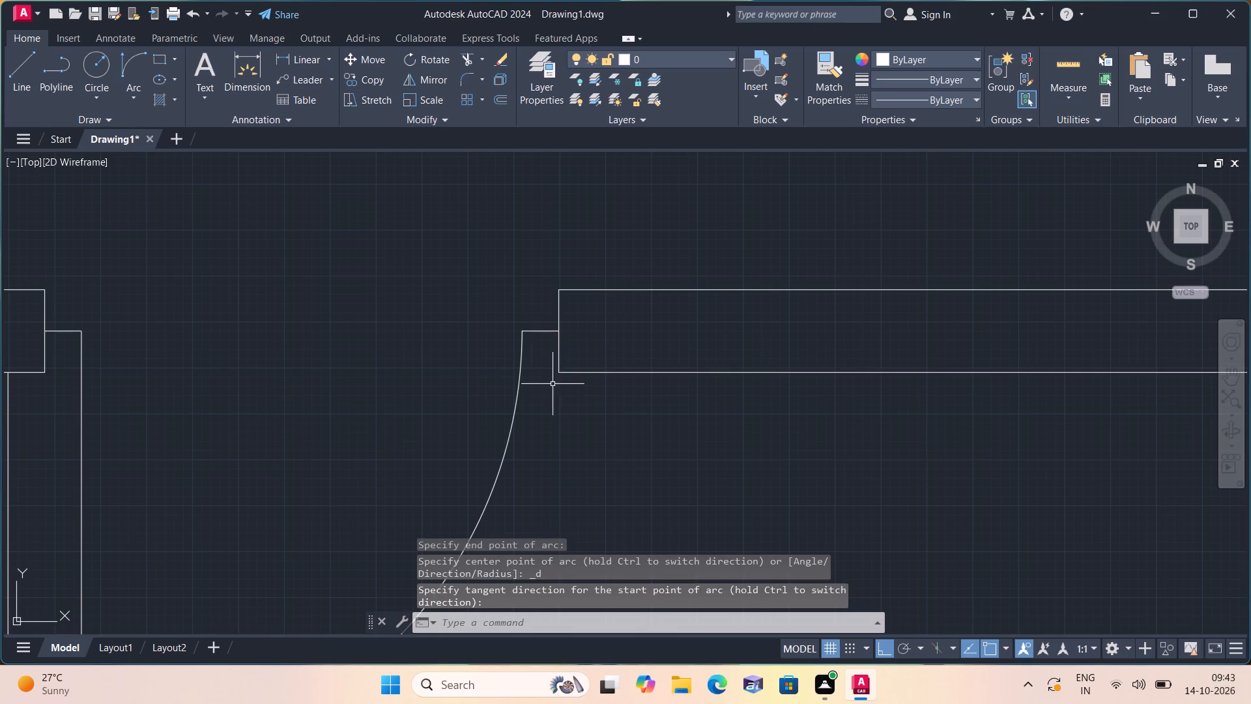
scroll(446, 350, down, 2)
scroll(446, 350, up, 1)
middle_drag(446, 349, 743, 345)
scroll(446, 349, down, 1)
scroll(754, 351, down, 1)
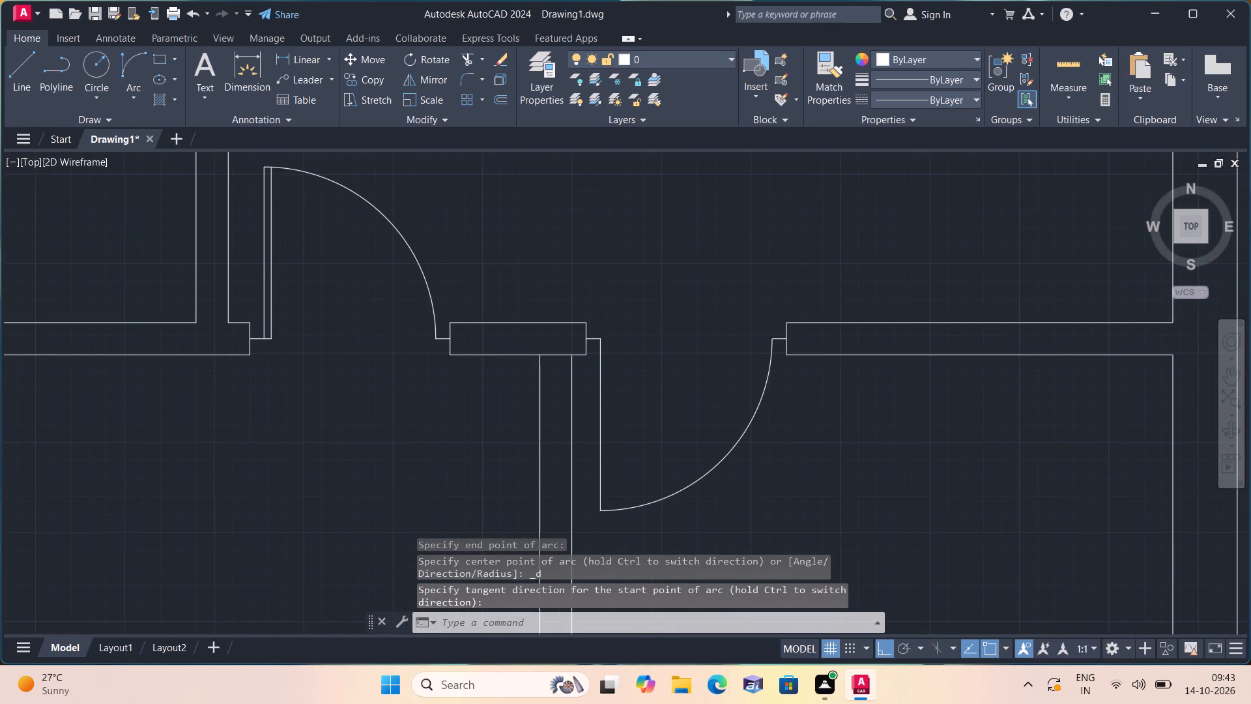
Offset the new door leaf line 1" to the right, into the opening.
scroll(743, 343, down, 1)
text(off)
key(space)
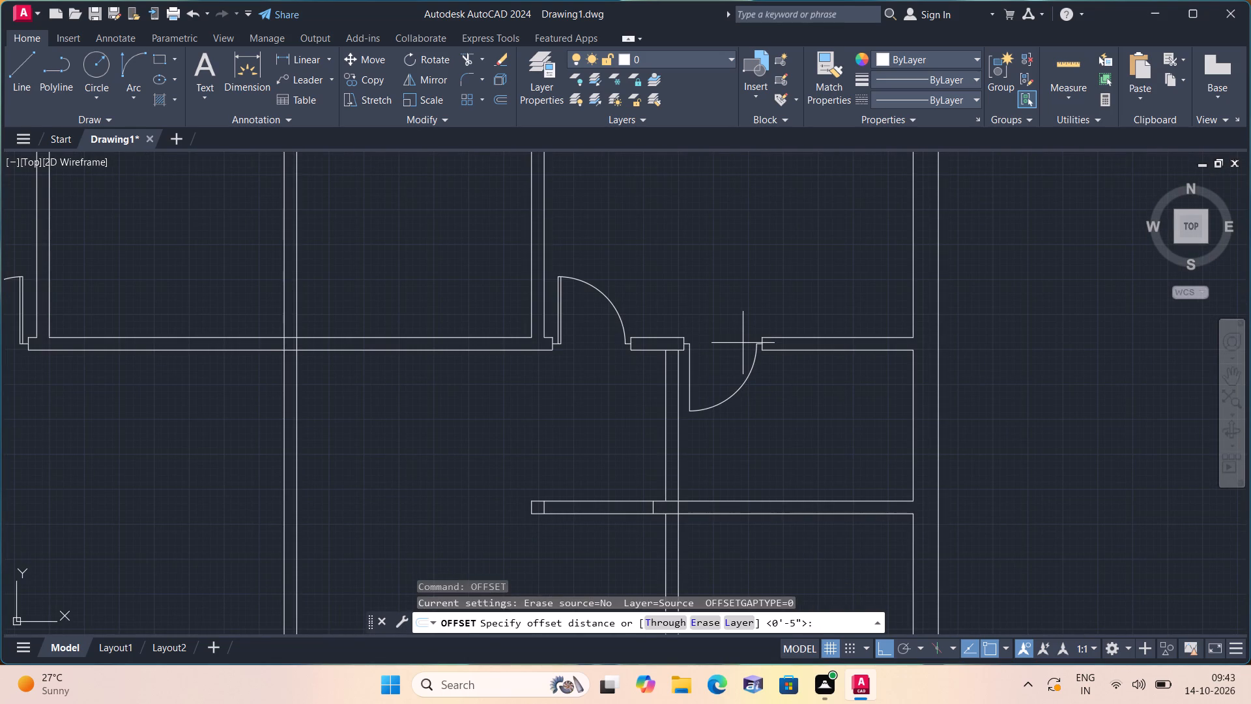
text(1")
key(space)
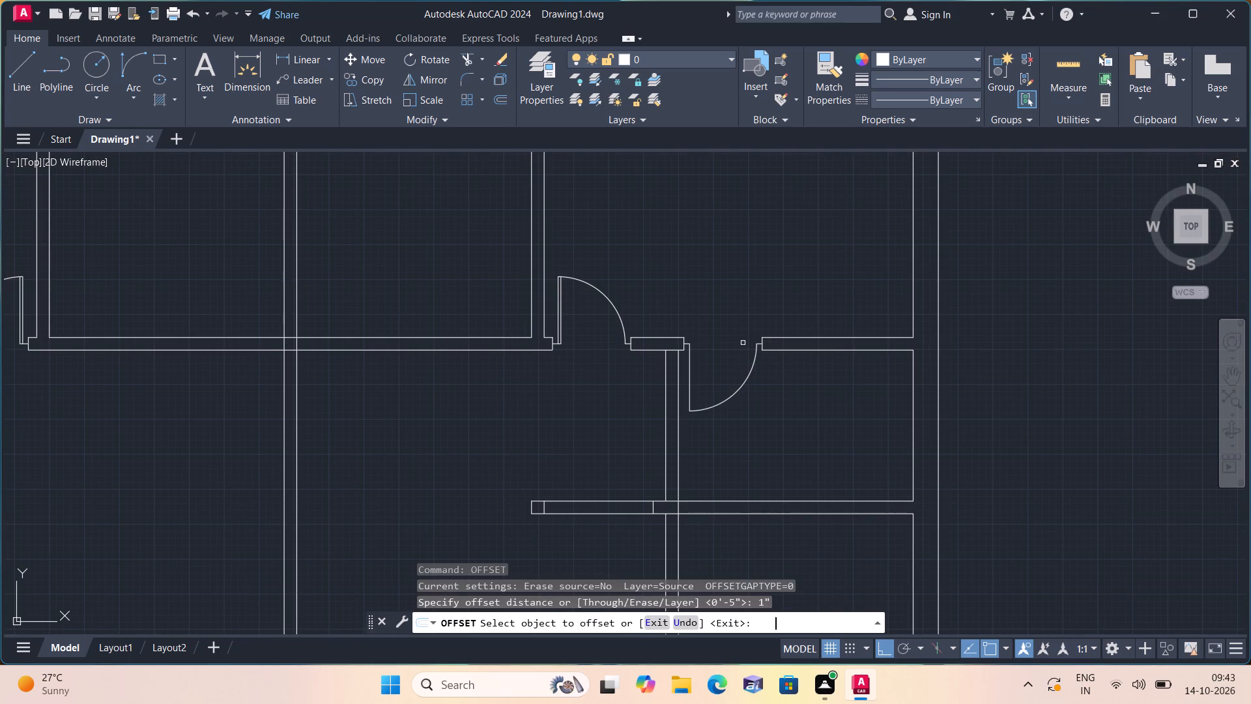
click(691, 368)
click(713, 370)
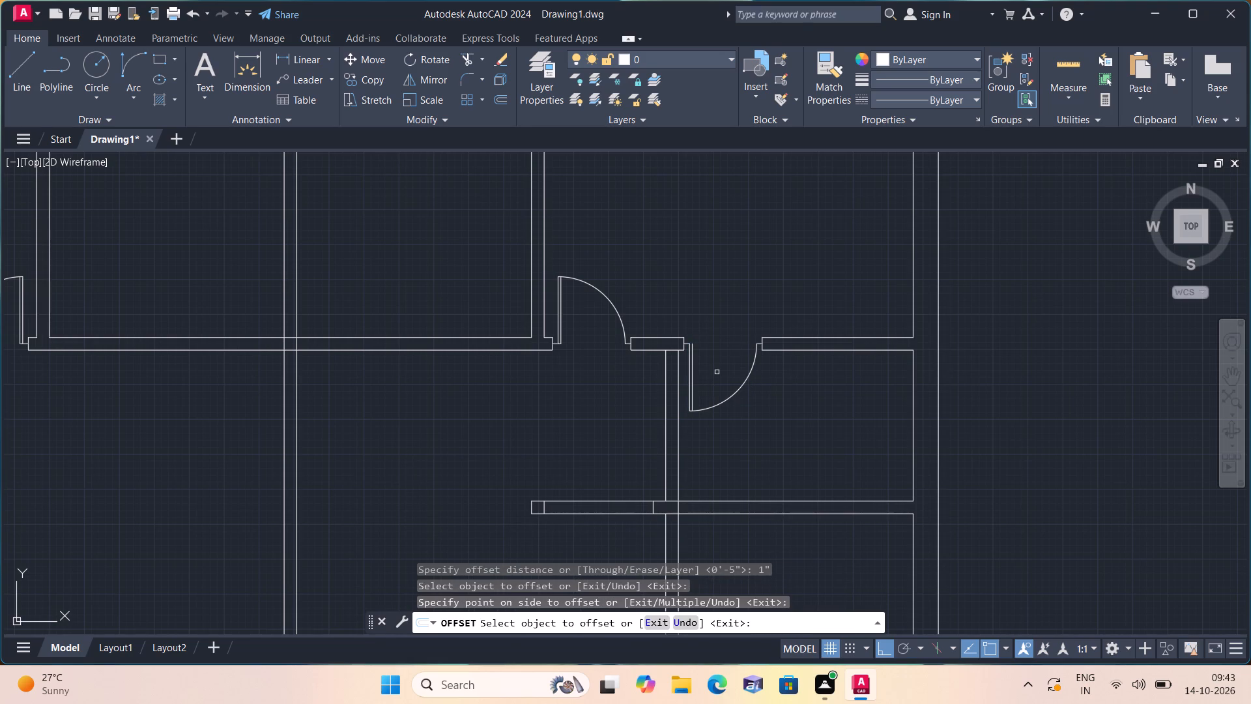
click(717, 372)
key(space)
Close the leaf's top end with a short line joining its two parallel lines at the stub.
text(l)
key(space)
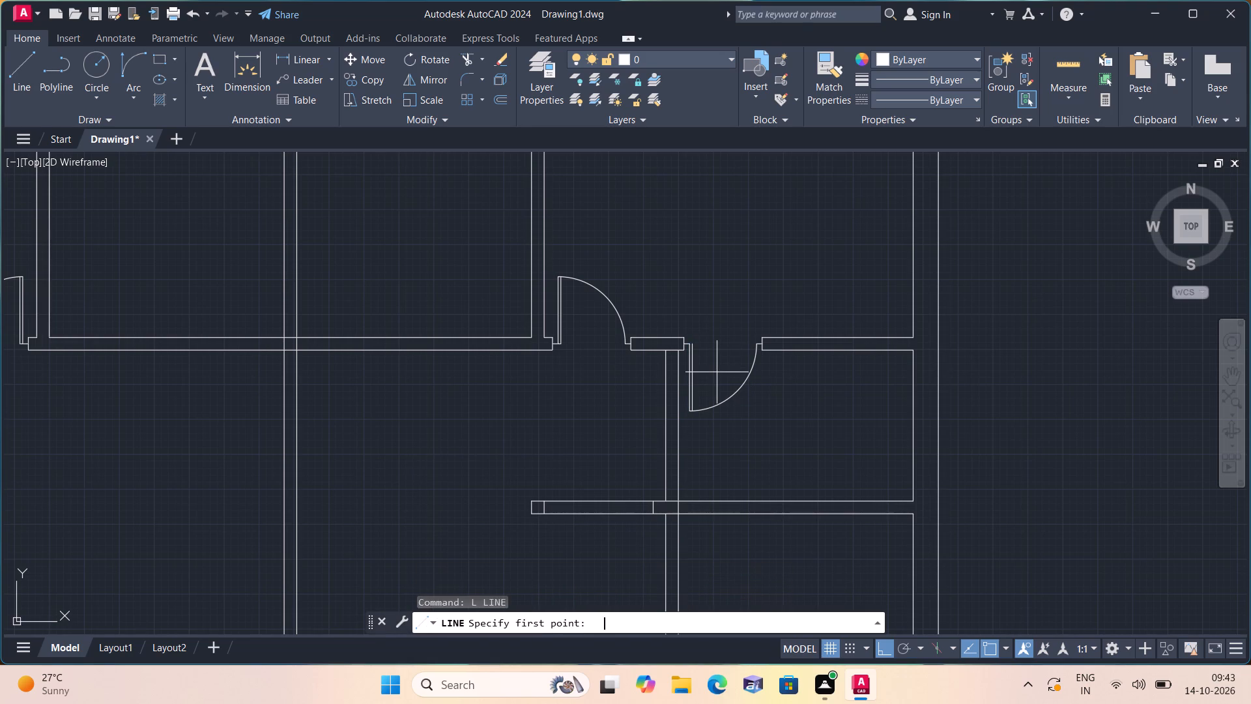
scroll(671, 337, up, 3)
scroll(743, 382, up, 1)
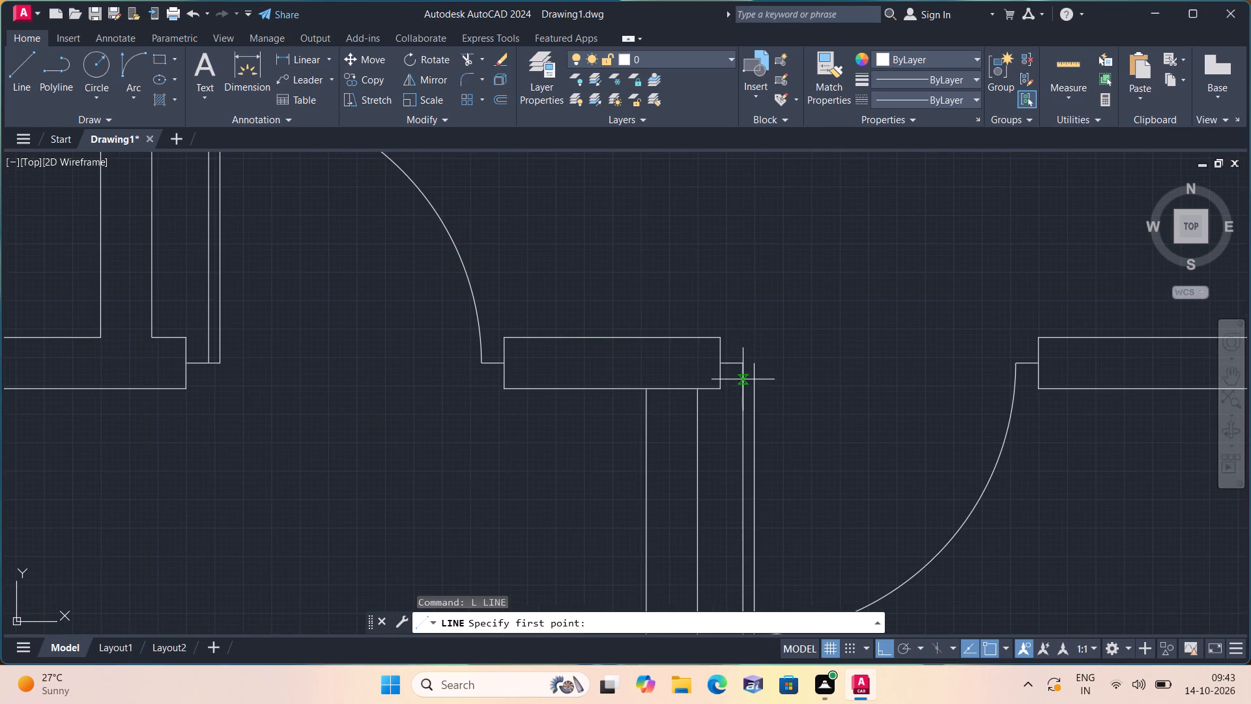
scroll(755, 398, up, 1)
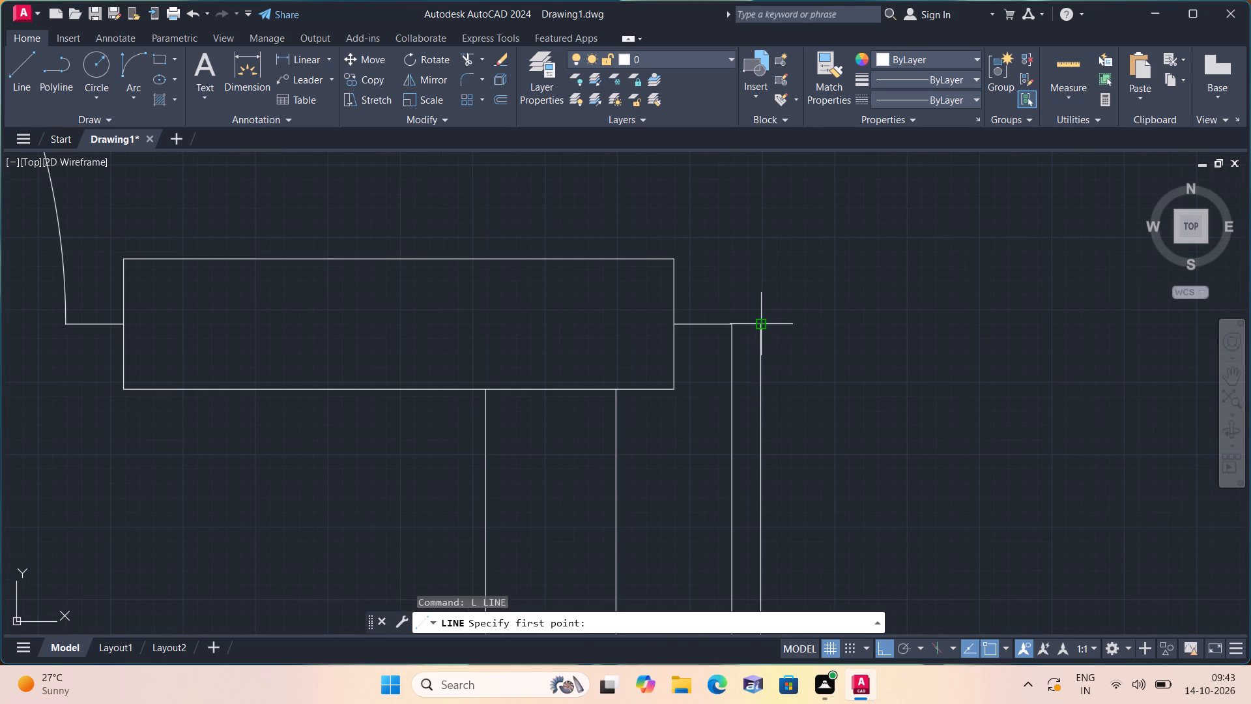
click(763, 321)
click(732, 324)
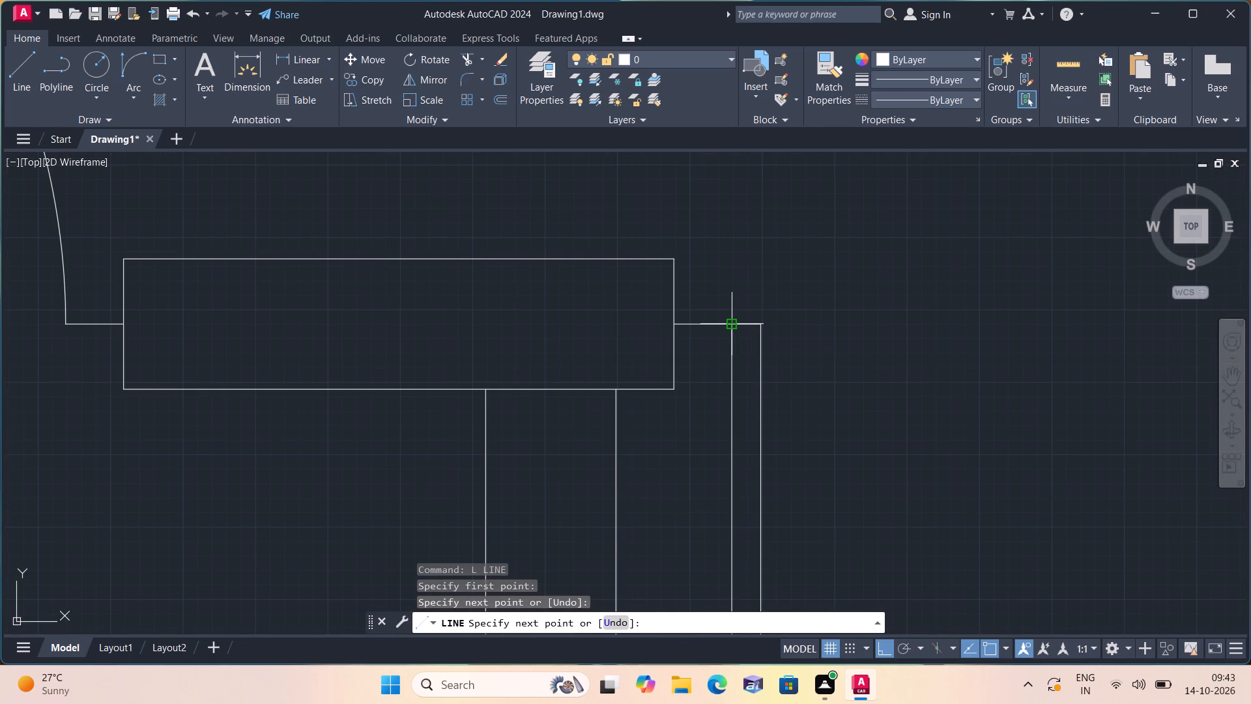
key(space)
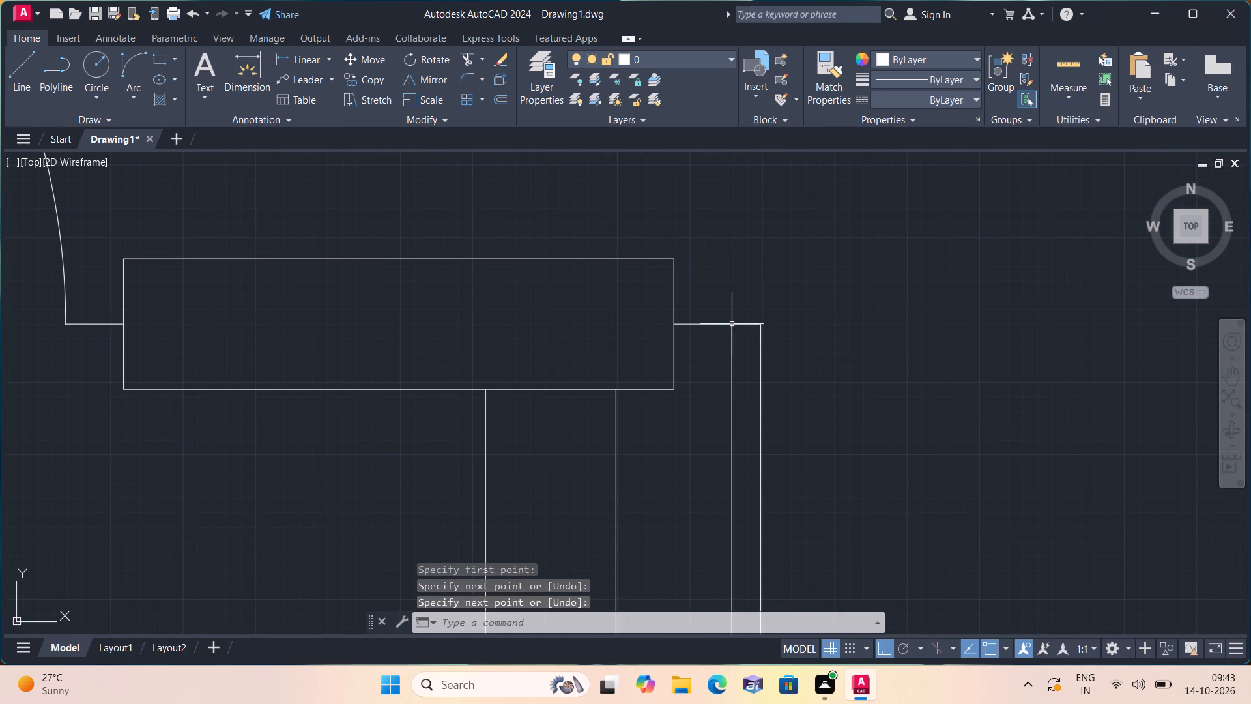
Draw a line across the horizontal partition between the right-hand small rooms, in line with the vertical partition's left face.
scroll(713, 352, down, 4)
middle_drag(710, 402, 704, 242)
scroll(704, 242, down, 1)
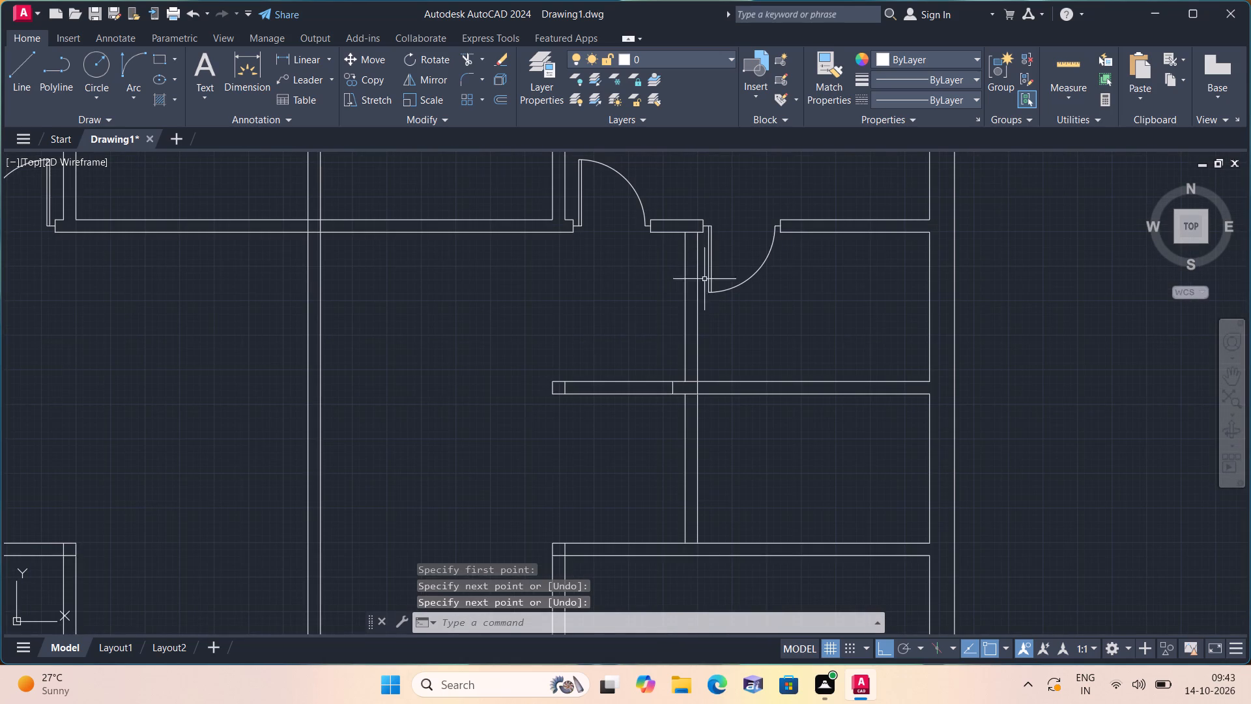
middle_drag(605, 344, 572, 368)
scroll(572, 366, down, 1)
scroll(572, 368, up, 1)
text(l)
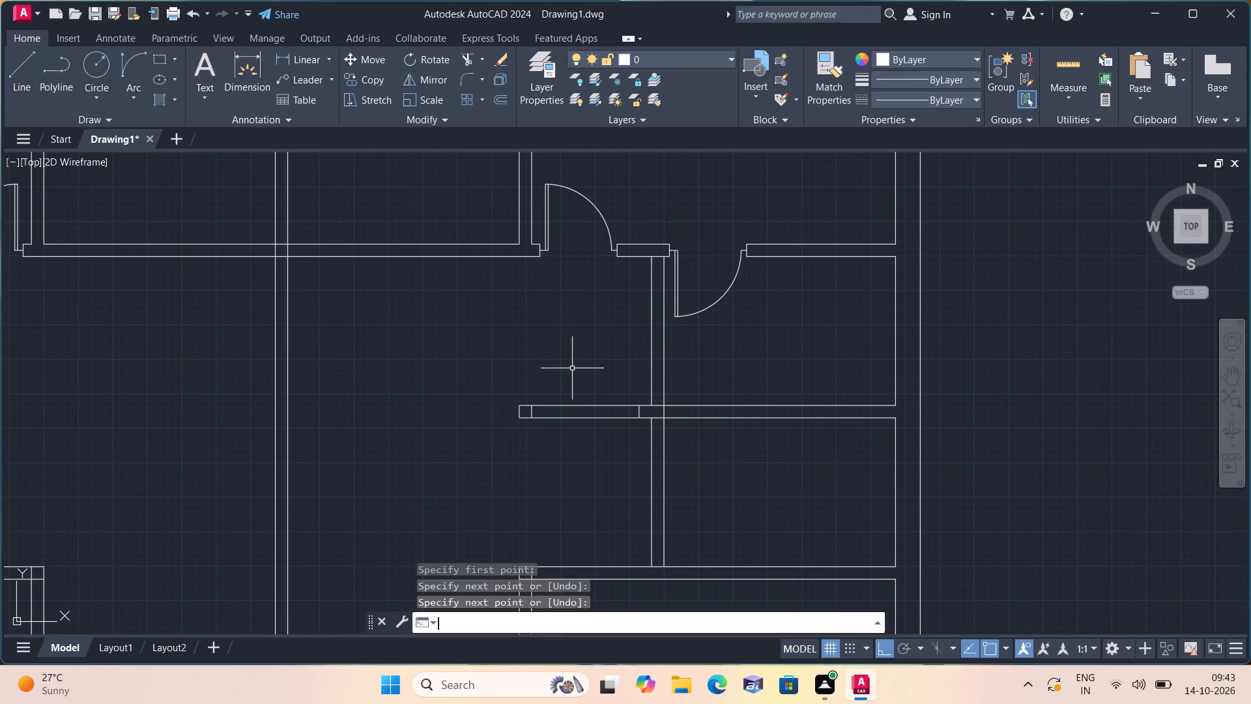
key(space)
scroll(627, 408, up, 1)
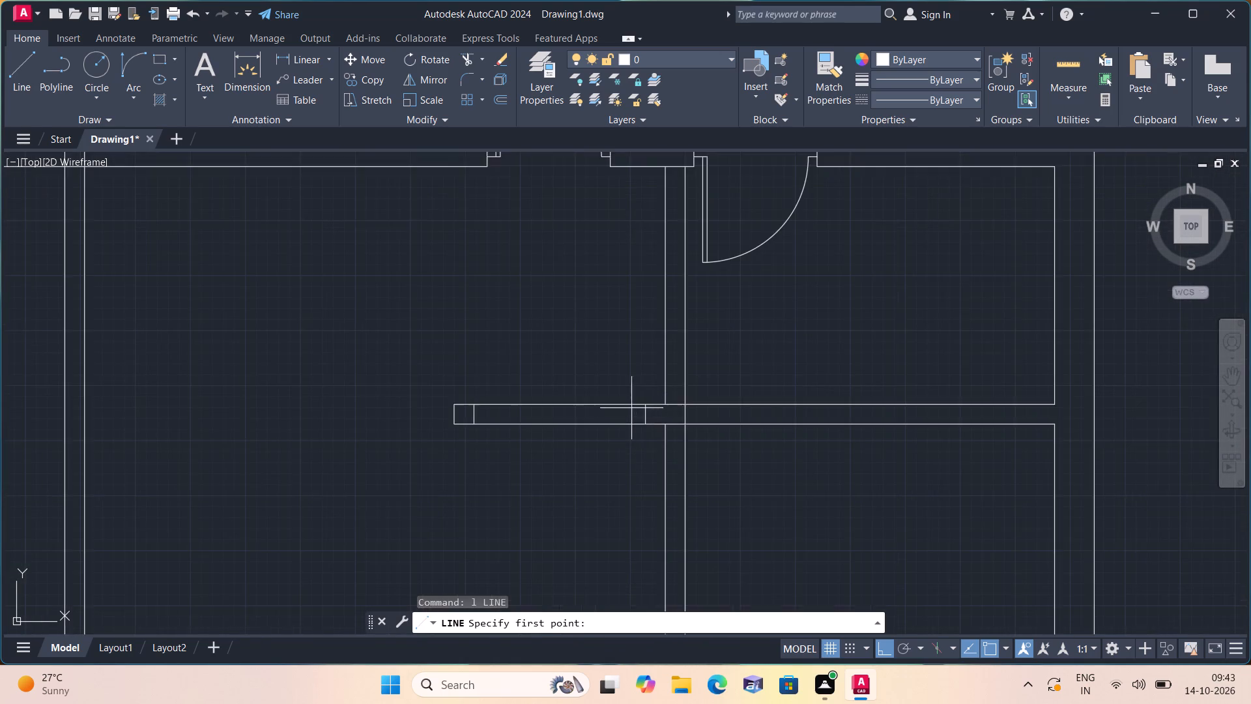
scroll(683, 396, up, 1)
click(654, 407)
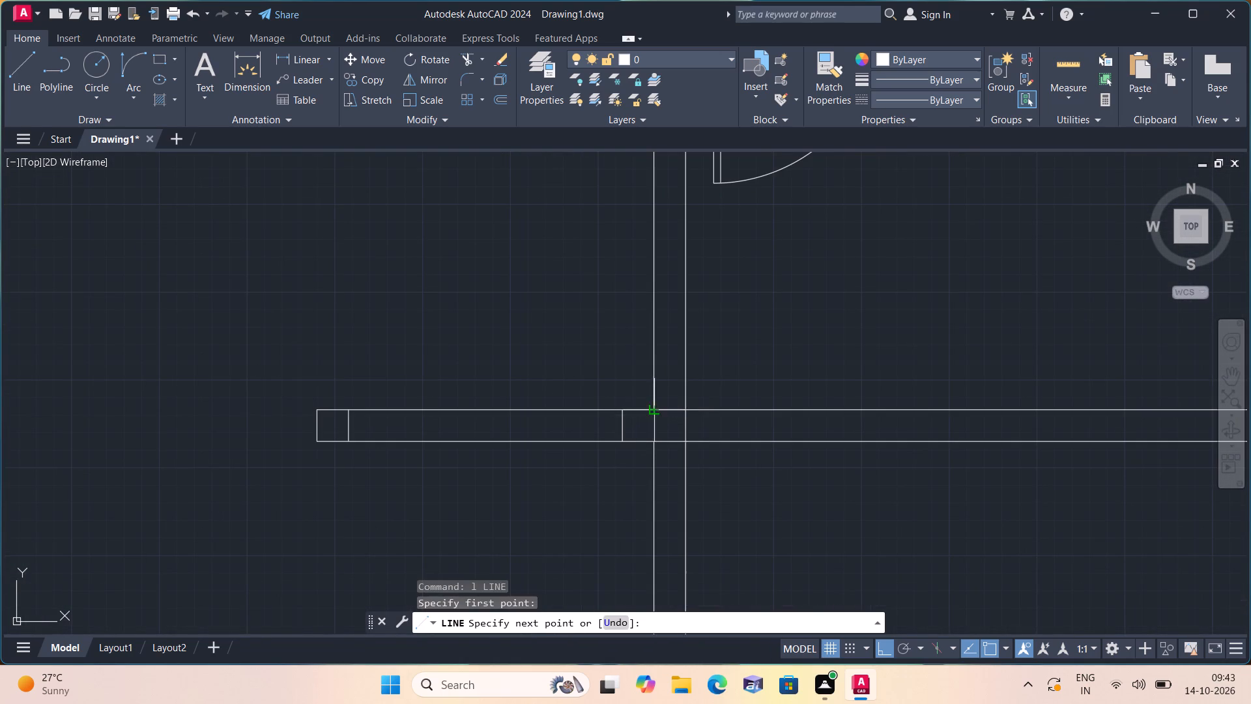
click(655, 443)
key(space)
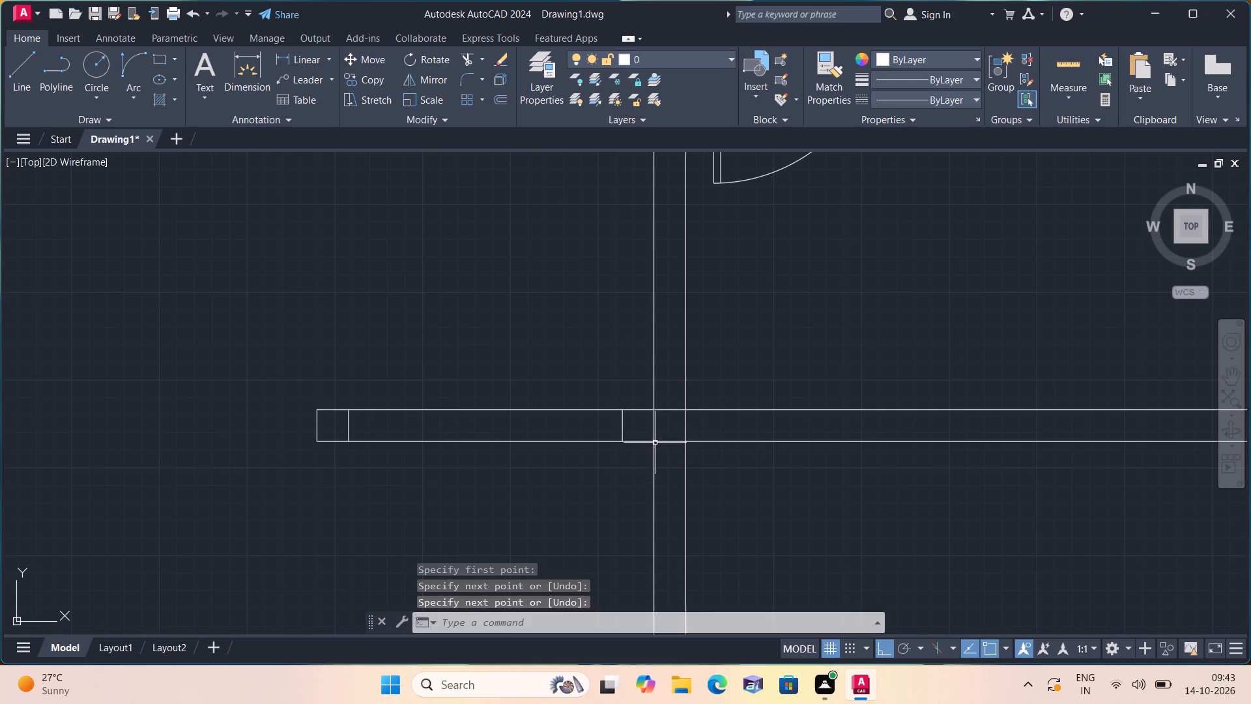
Trim away the horizontal partition's whole extension left of the vertical partition, including its detached end square and remaining stub.
text(trim)
key(space)
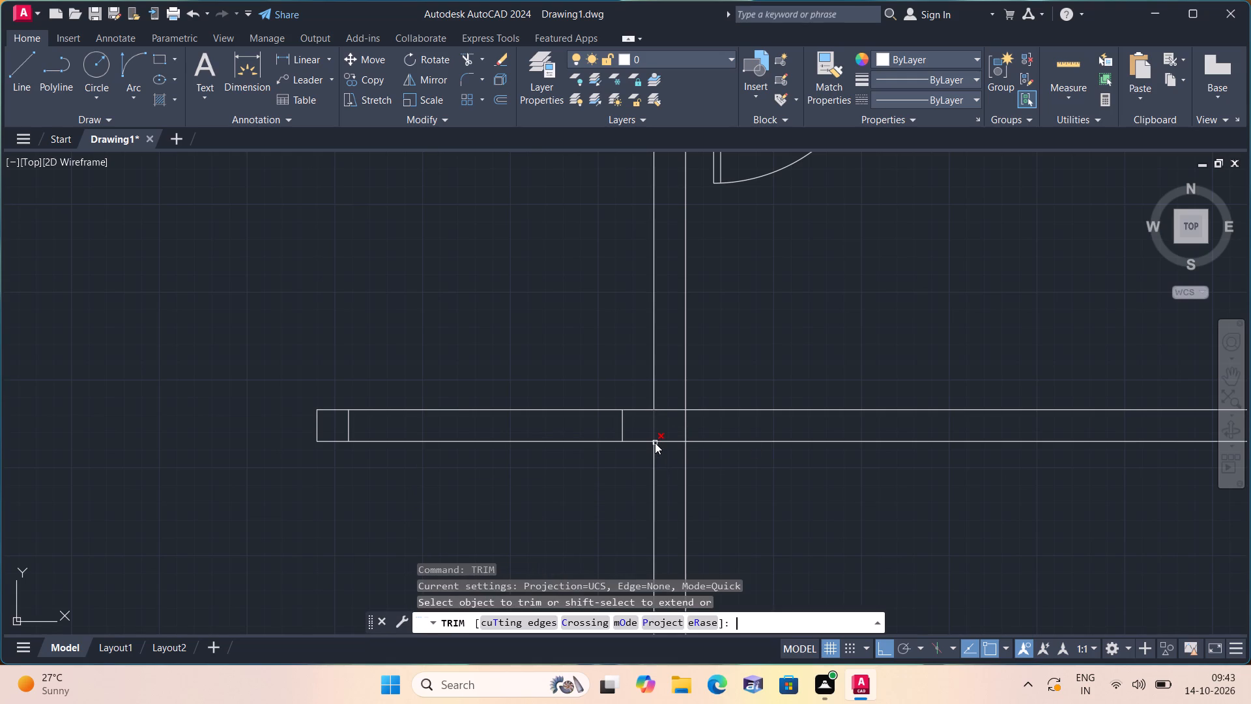
drag(343, 357, 384, 481)
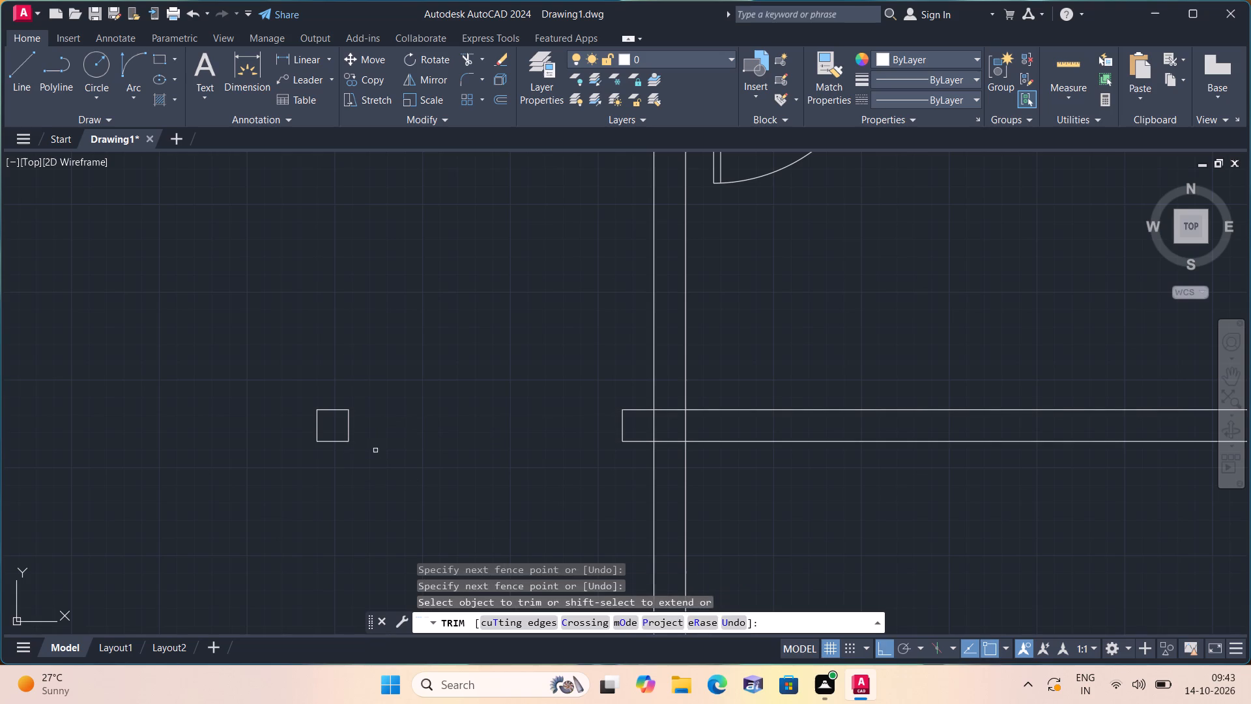
click(369, 443)
click(298, 417)
drag(321, 406, 317, 434)
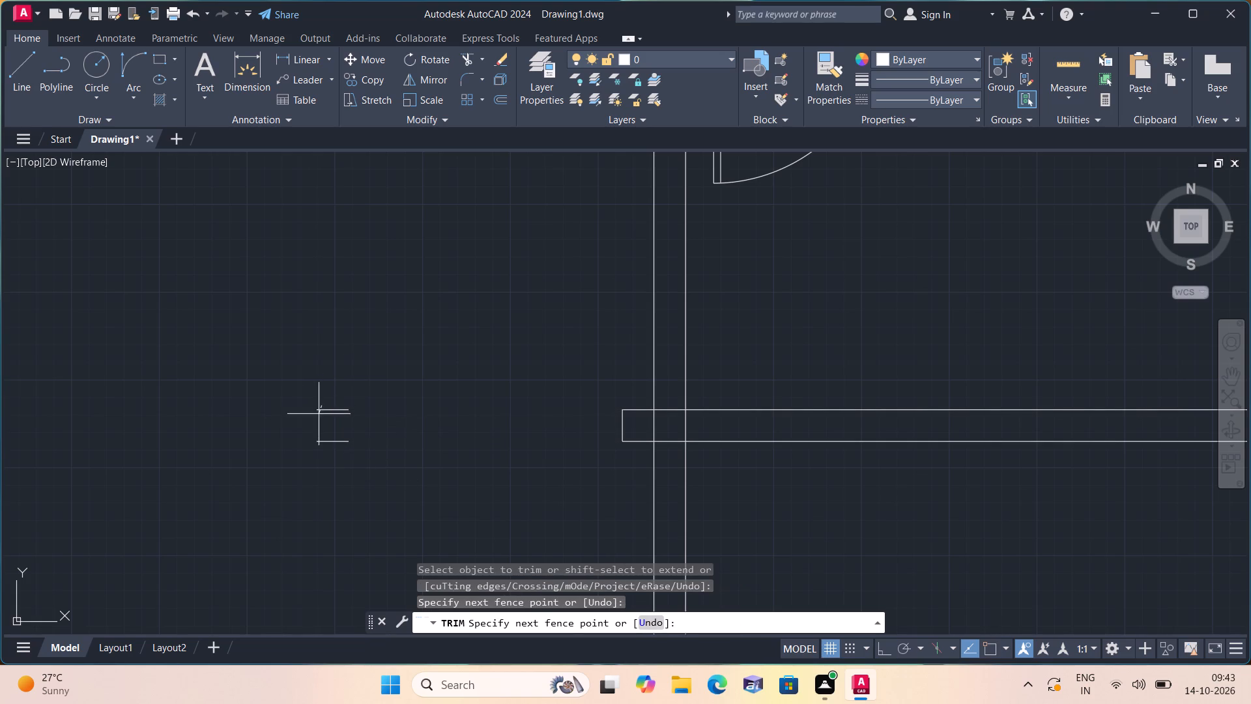
drag(317, 434, 319, 456)
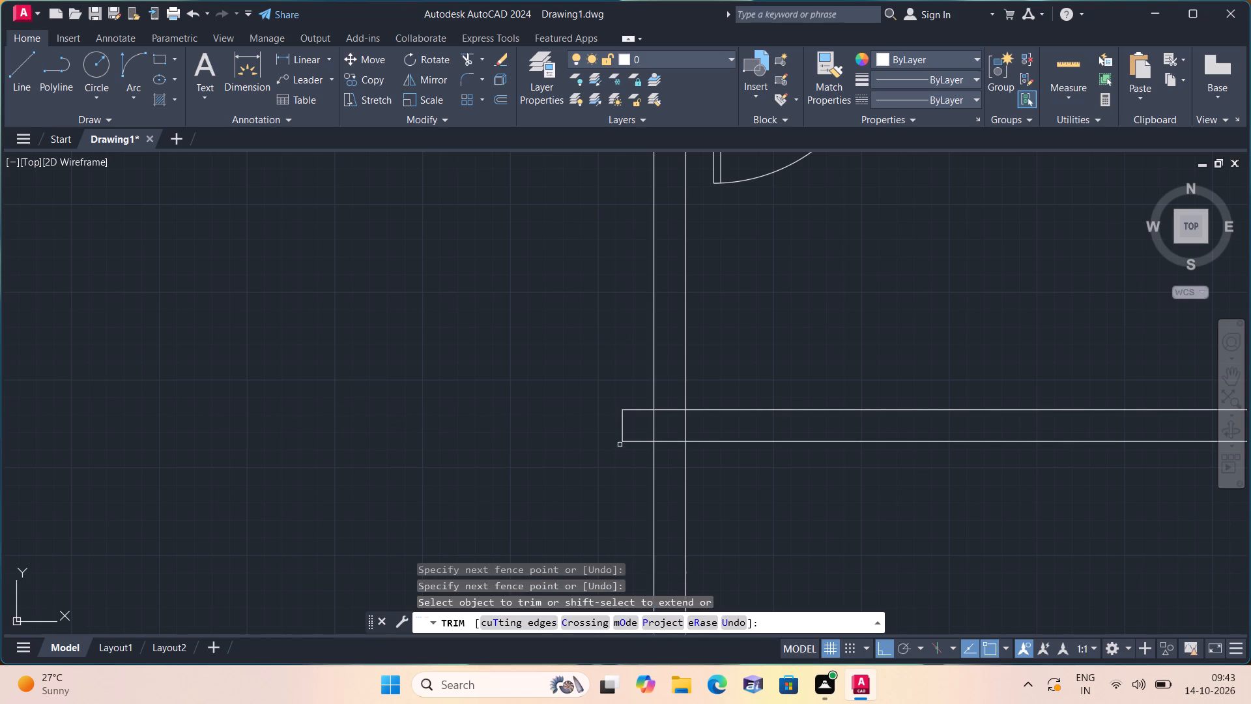
click(620, 441)
drag(633, 405, 632, 448)
scroll(537, 403, down, 2)
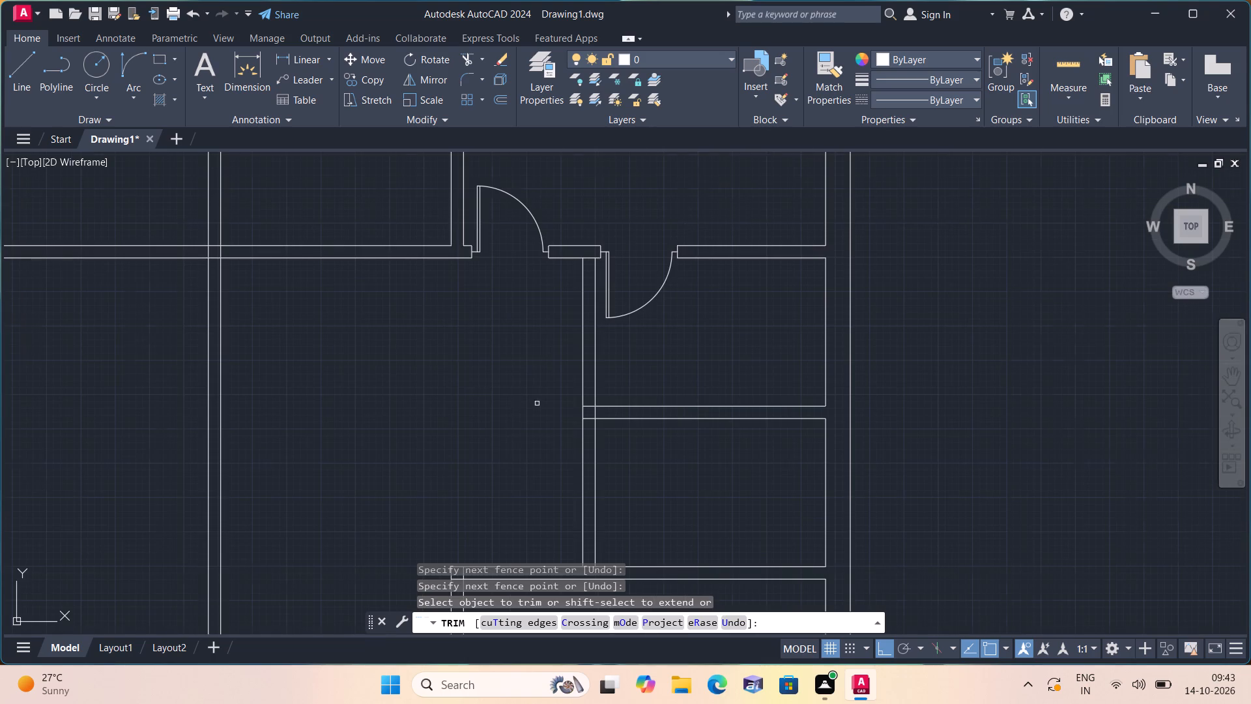
Trim off the horizontal partition's stub and end line projecting past the vertical partition beside the left-hand small rooms.
scroll(448, 418, down, 1)
middle_drag(463, 392, 714, 396)
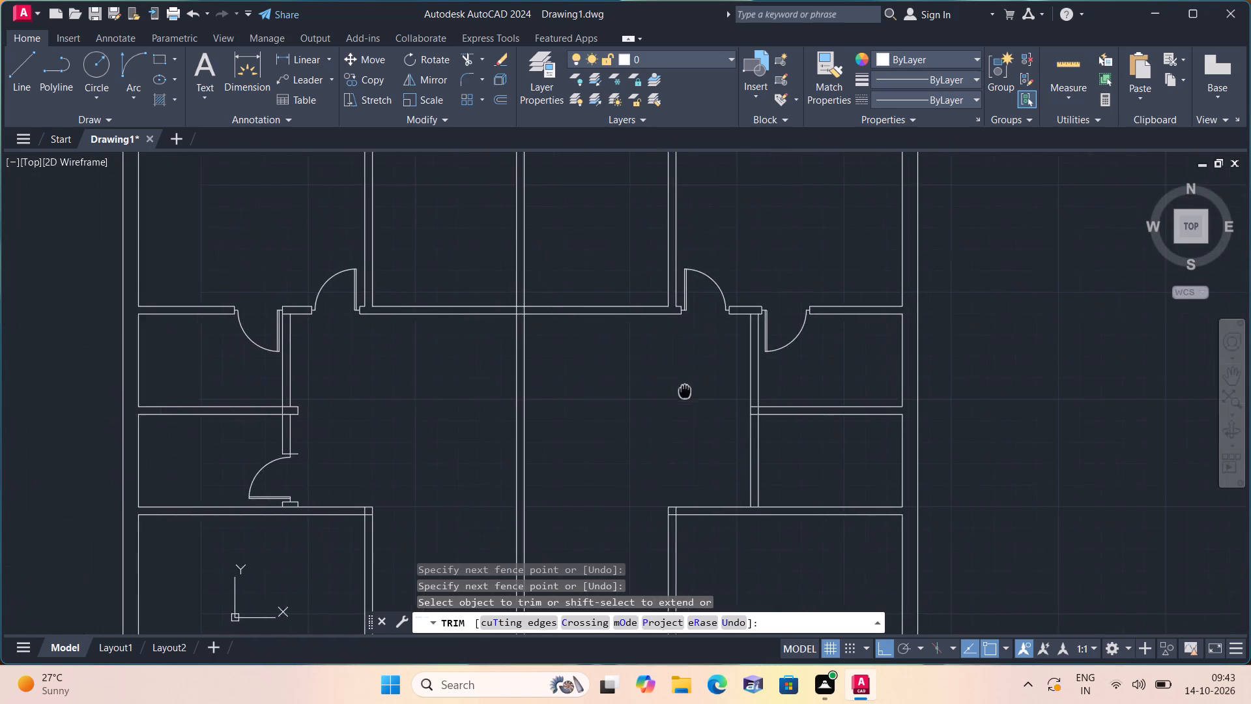
middle_drag(714, 396, 738, 407)
scroll(244, 428, up, 2)
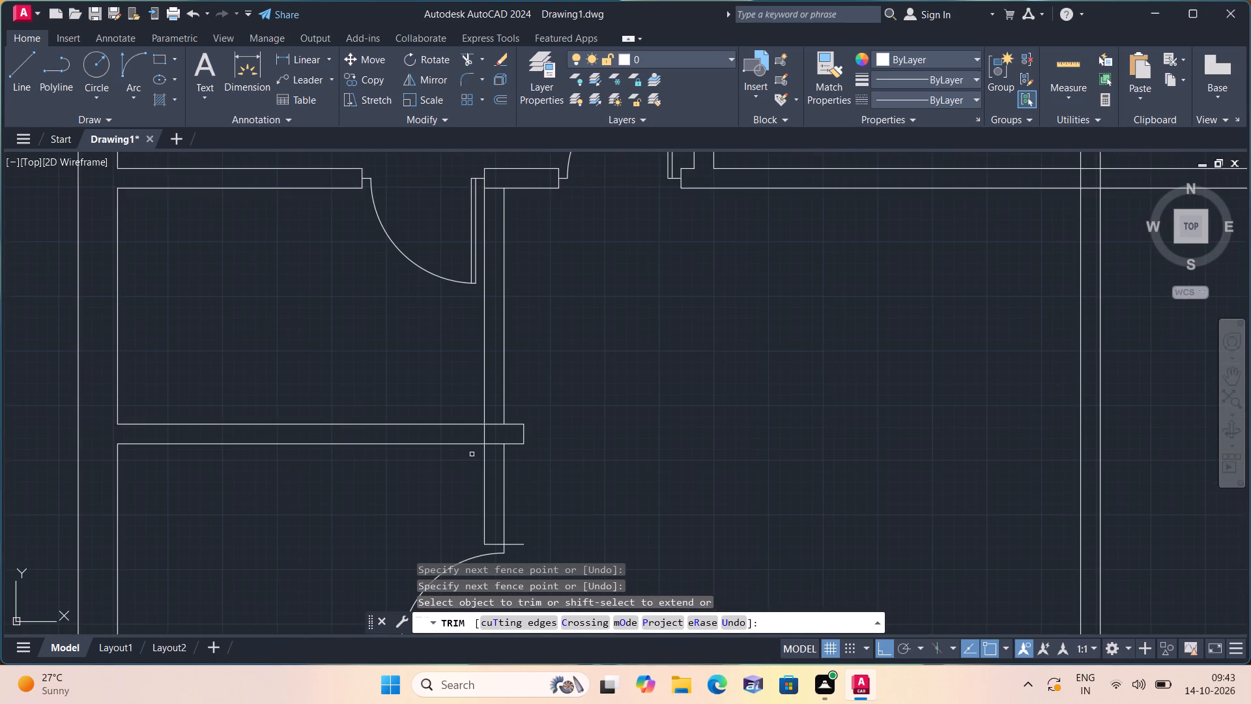
scroll(472, 454, up, 2)
click(577, 384)
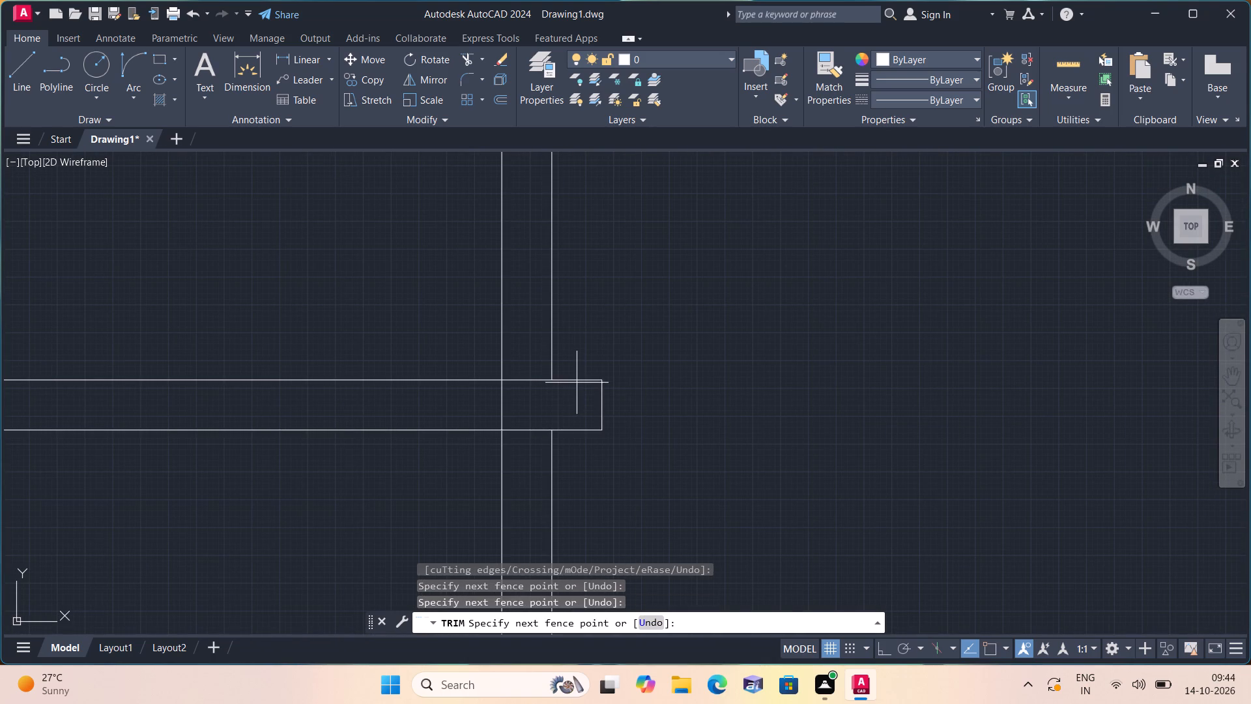
click(590, 366)
drag(587, 379, 586, 445)
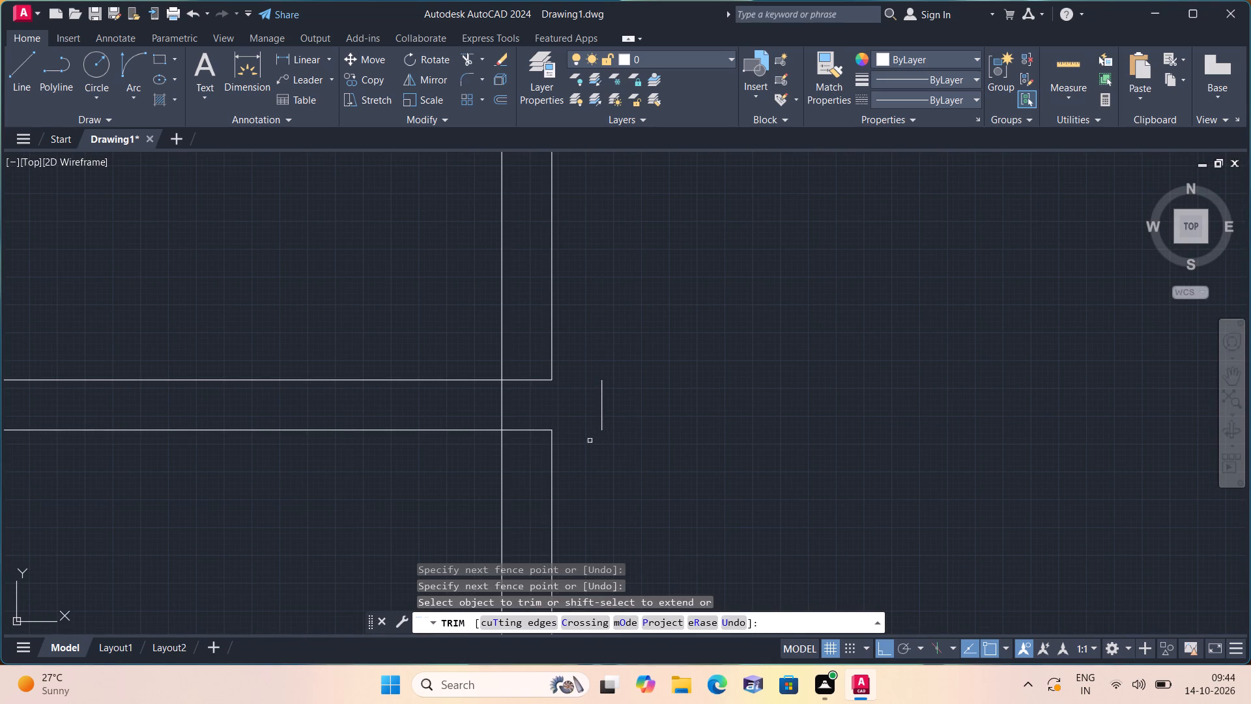
click(603, 413)
key(space)
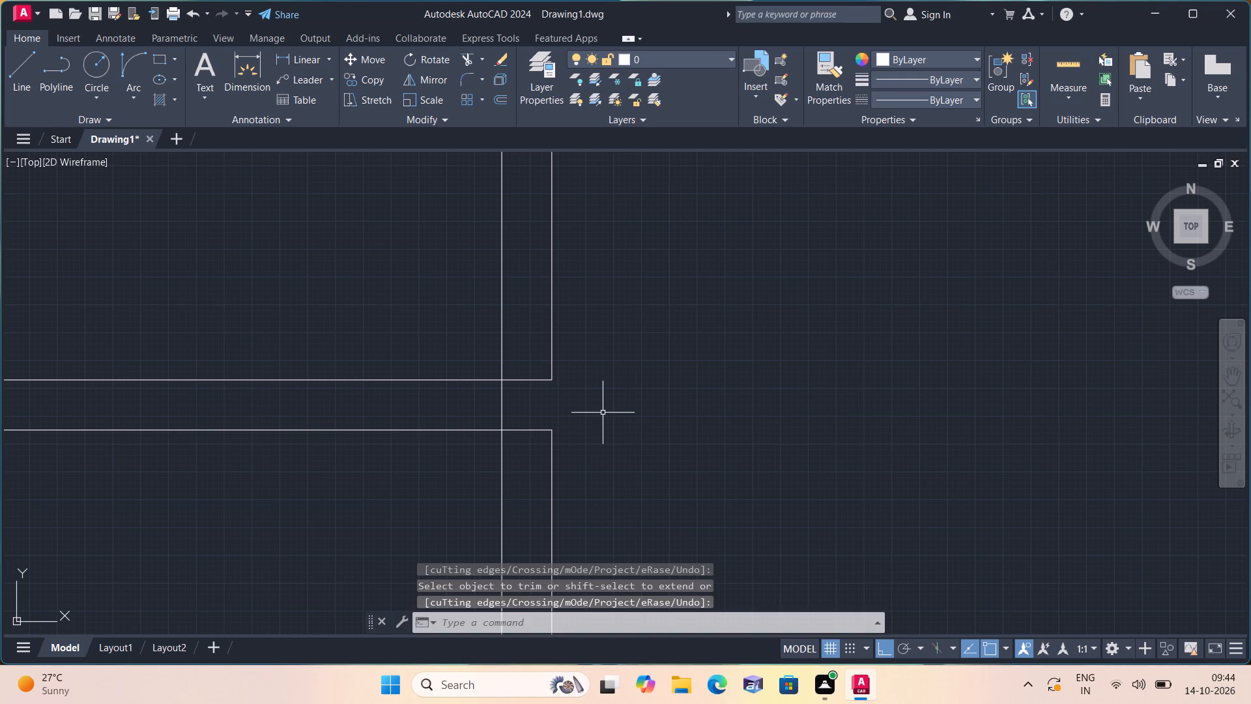
Draw a line across the horizontal partition's end between the left-hand small rooms, in line with the vertical partition's right face.
text(l)
key(space)
scroll(534, 387, up, 1)
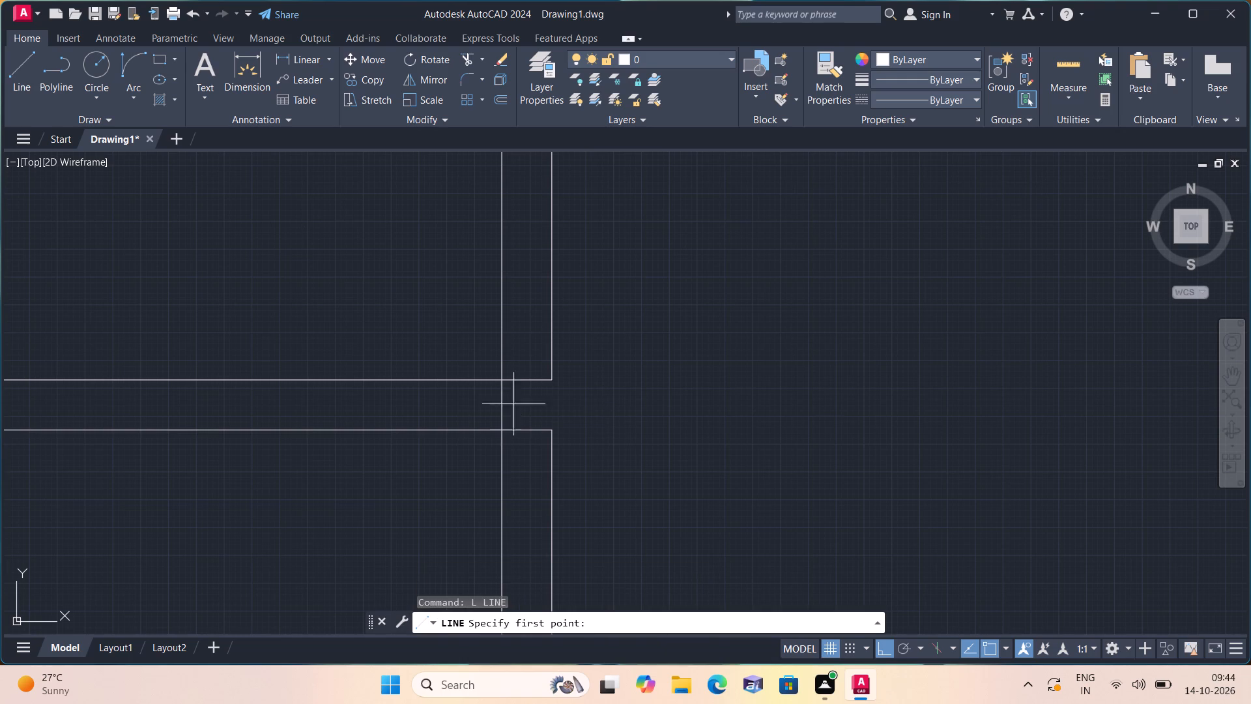
scroll(534, 387, up, 1)
click(575, 366)
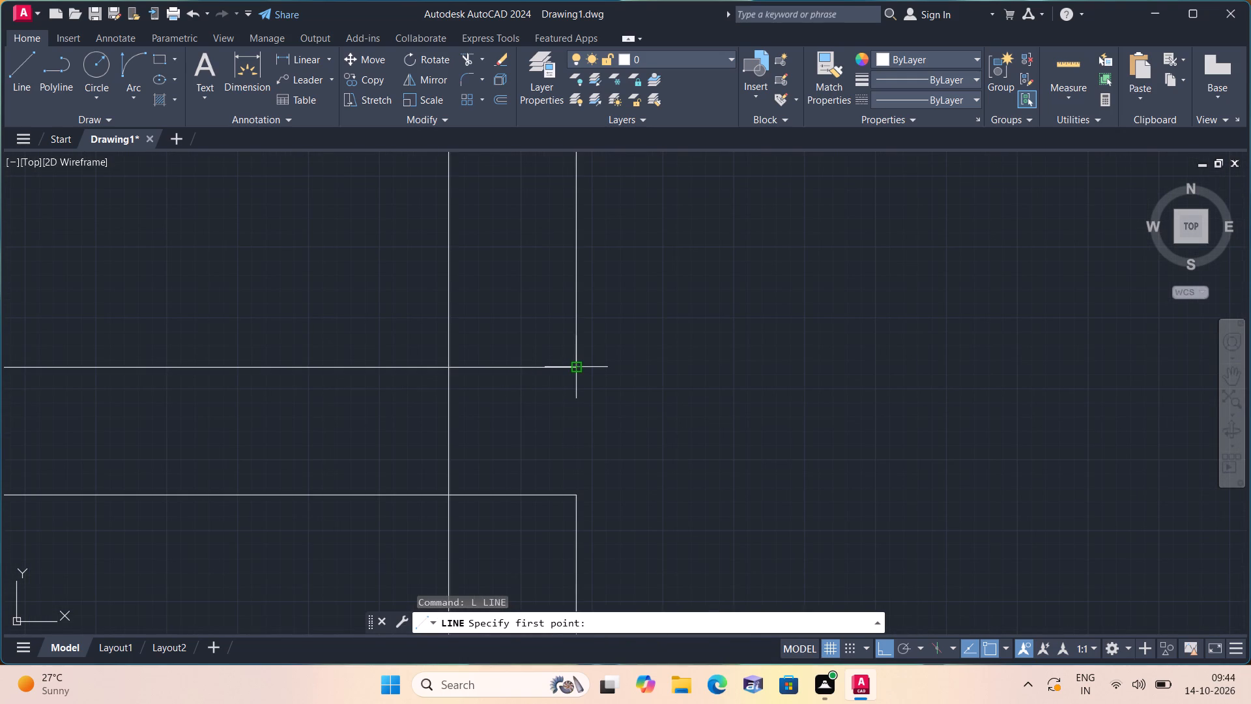
click(578, 493)
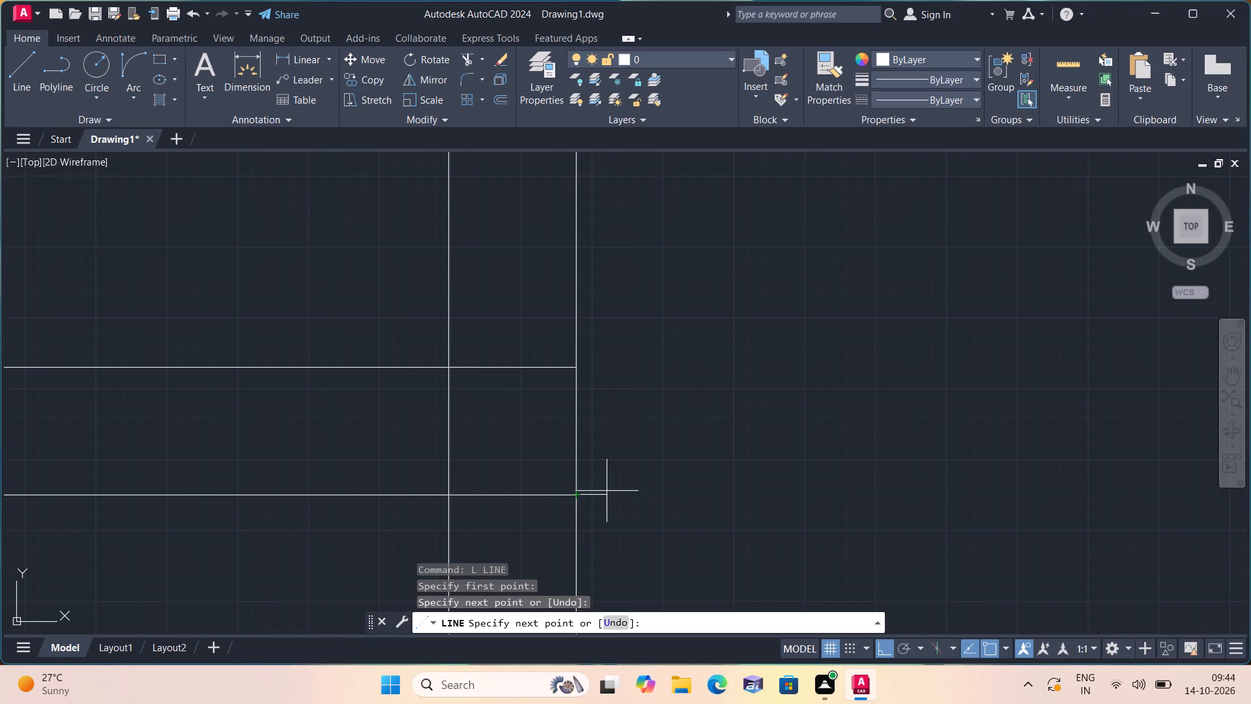
key(space)
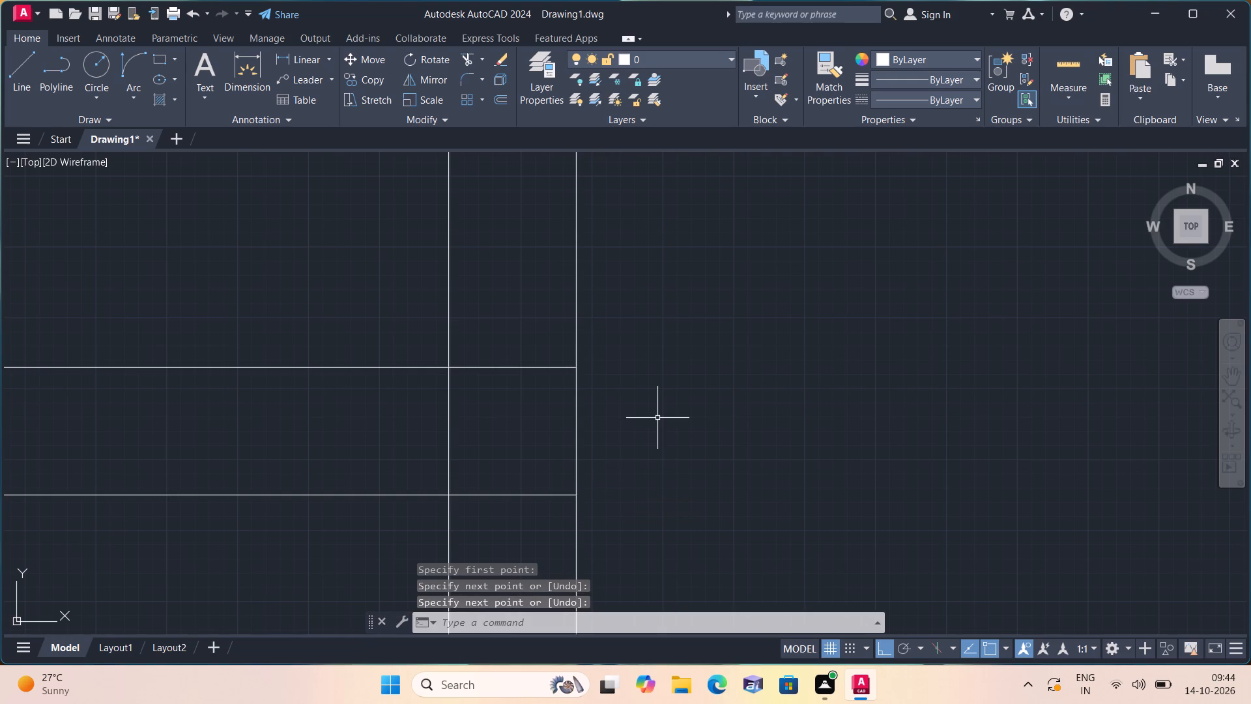
Trim off the upper jamb line's projection past the vertical partition's right face at the left-hand lower small room's door.
scroll(555, 477, up, 2)
scroll(555, 477, down, 3)
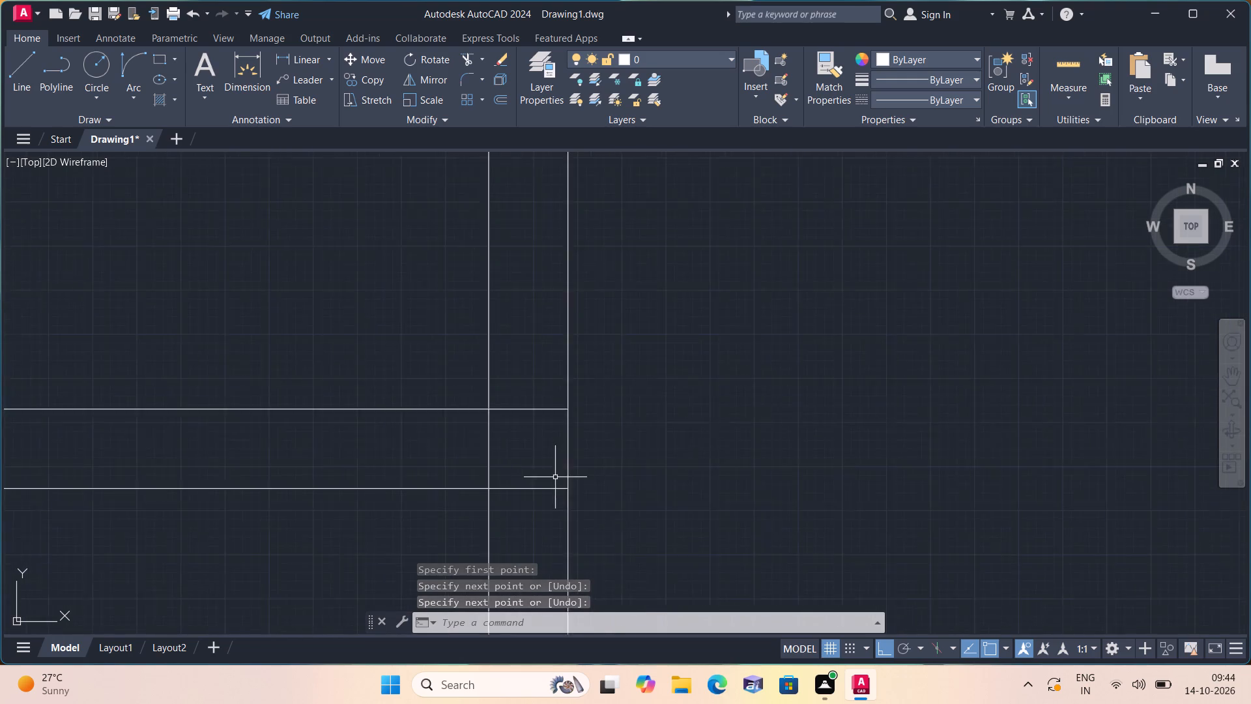
scroll(555, 477, down, 2)
middle_drag(659, 478, 564, 415)
scroll(612, 450, down, 1)
scroll(564, 415, down, 2)
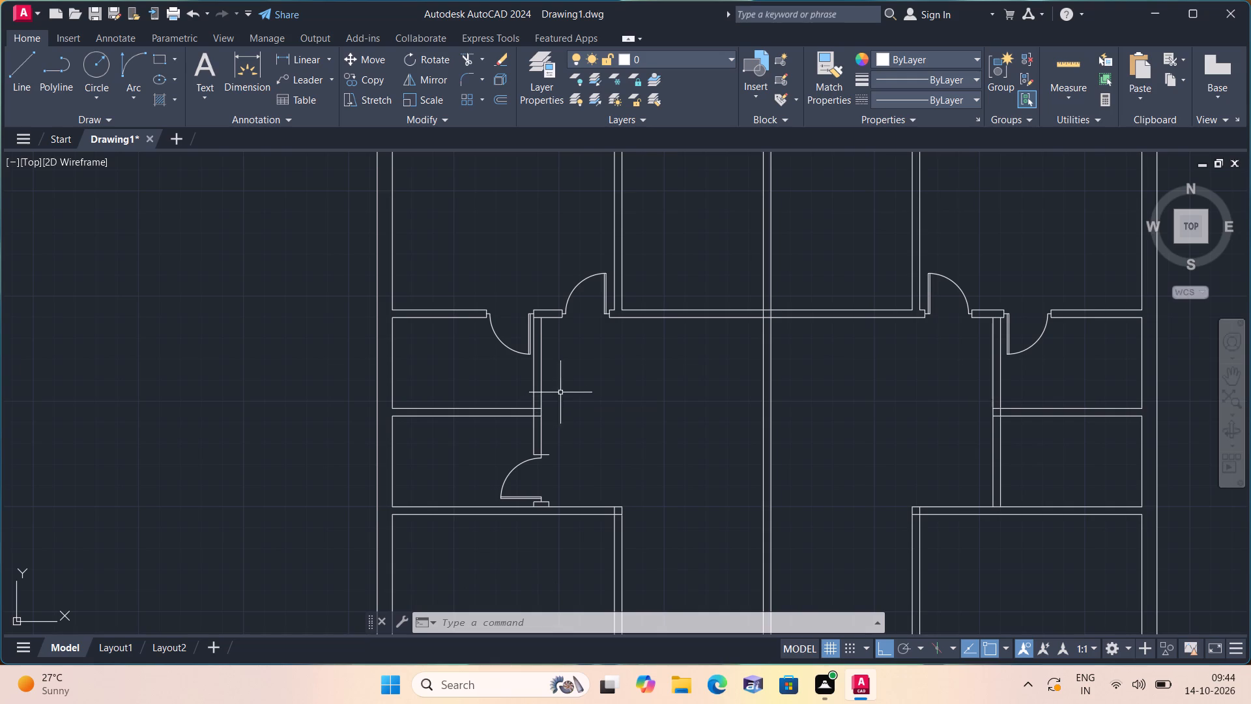
middle_drag(605, 444, 411, 370)
scroll(604, 443, down, 1)
middle_drag(408, 357, 420, 321)
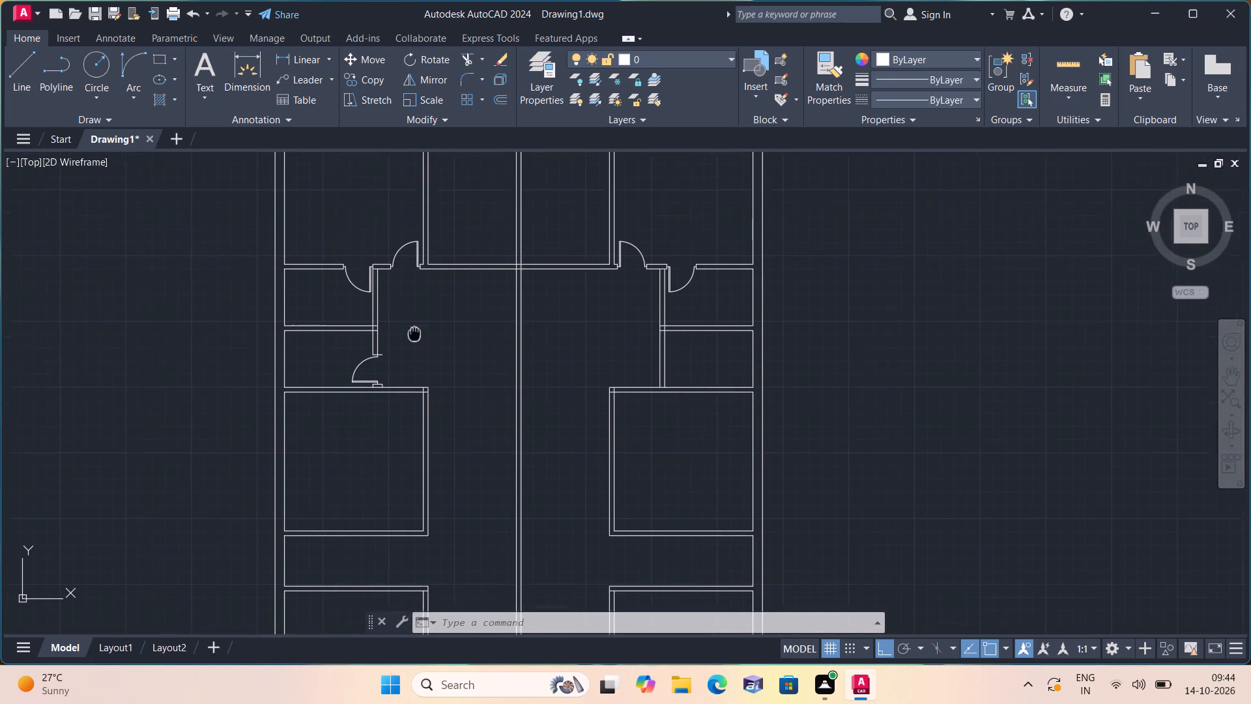
middle_drag(420, 321, 429, 297)
scroll(429, 297, up, 1)
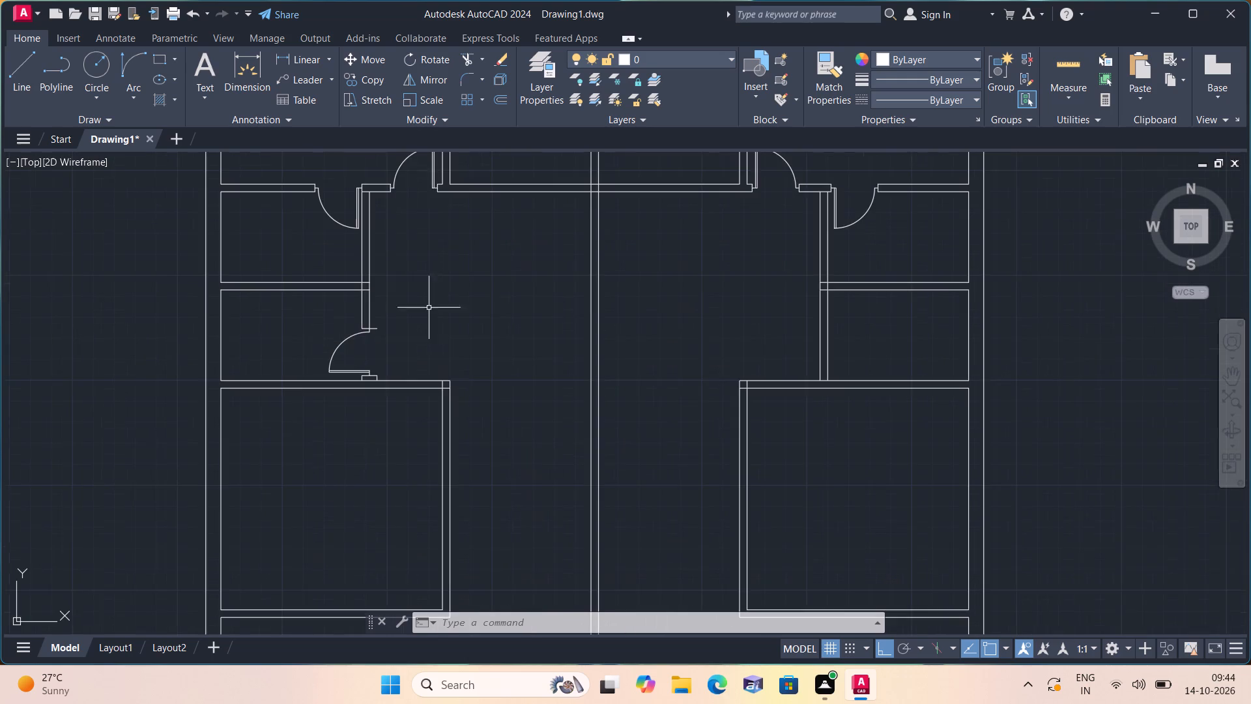
scroll(390, 328, up, 3)
scroll(289, 317, up, 2)
middle_drag(289, 317, 388, 387)
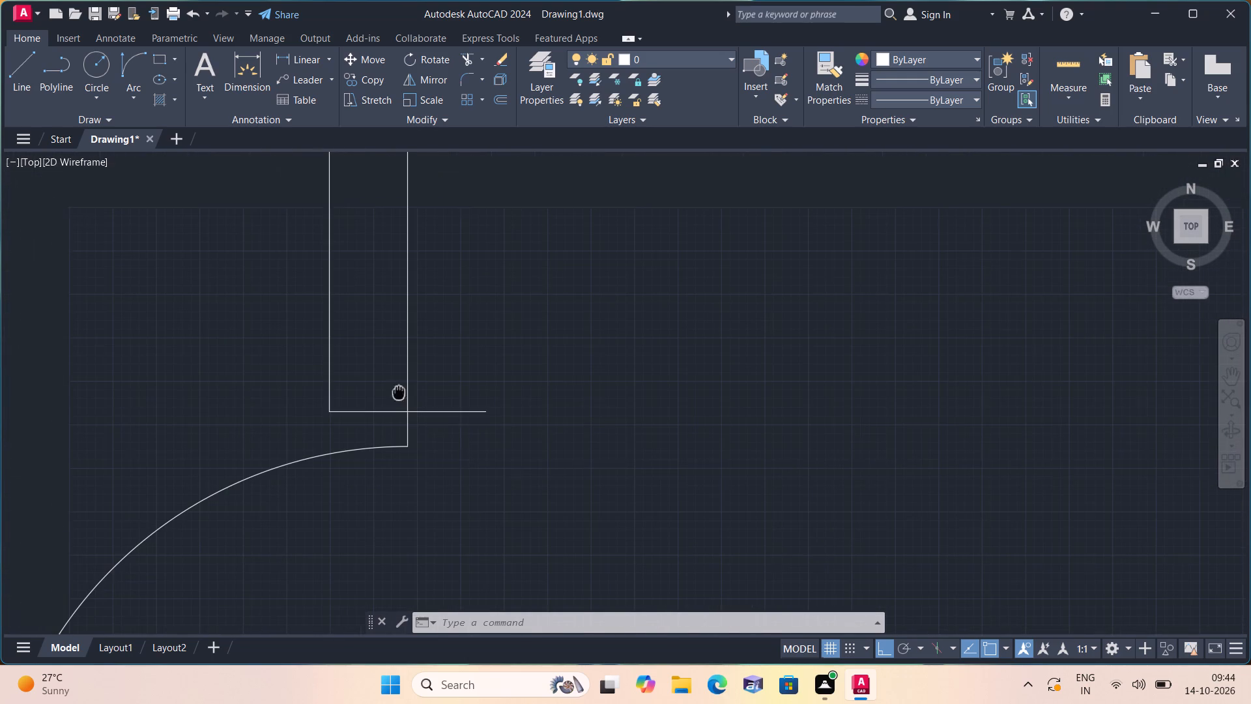
text(trim)
key(space)
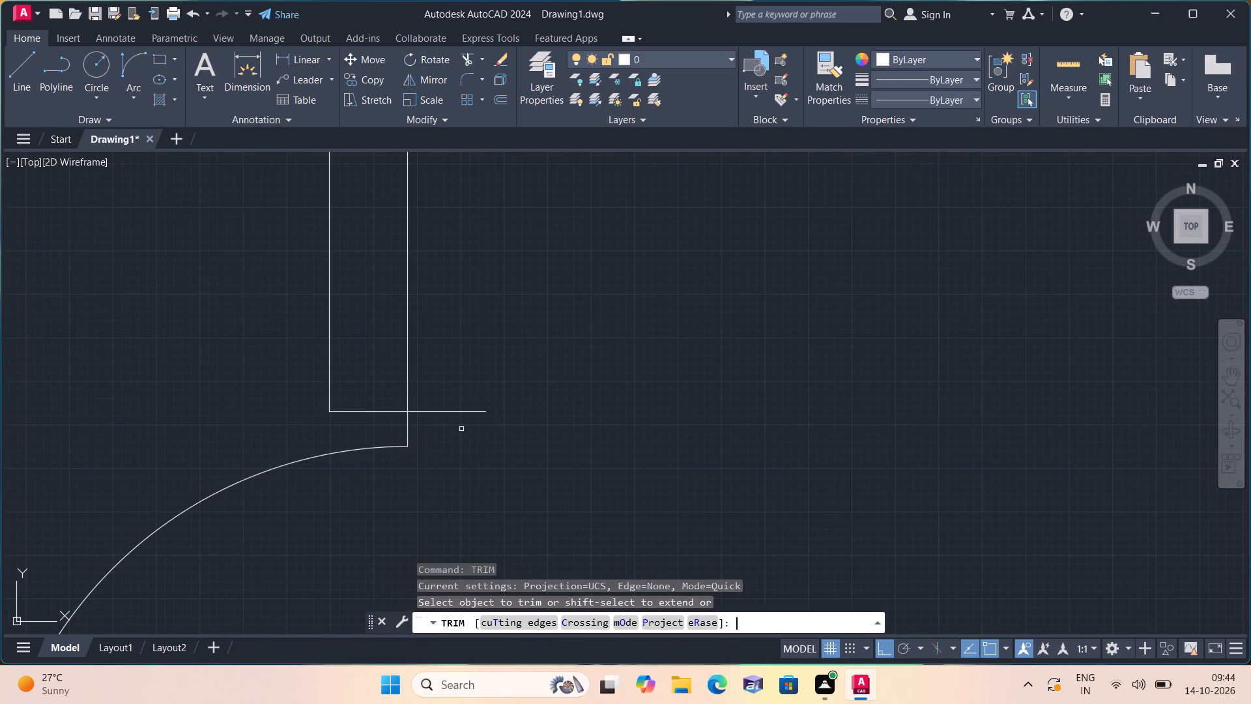
click(474, 411)
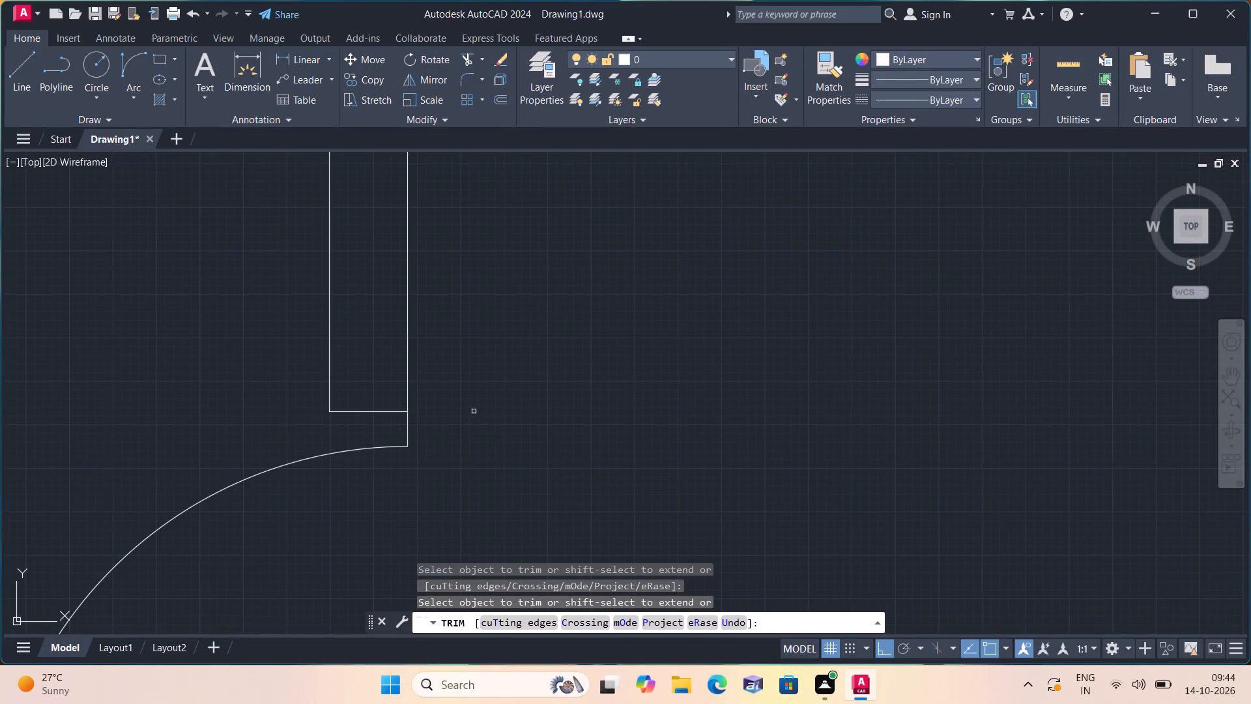
key(Escape)
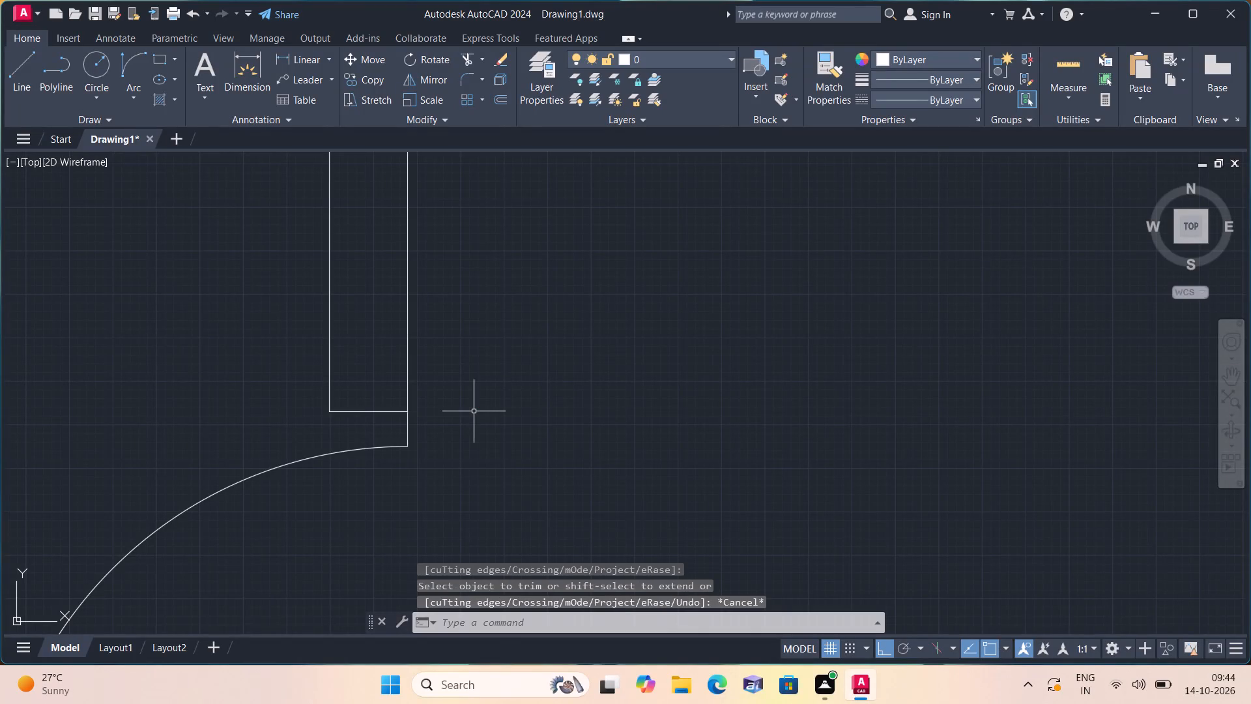
At the bottom-left room's upper-right inner corner, draw a line 3" down the partition face and across to its outer face.
scroll(484, 419, down, 2)
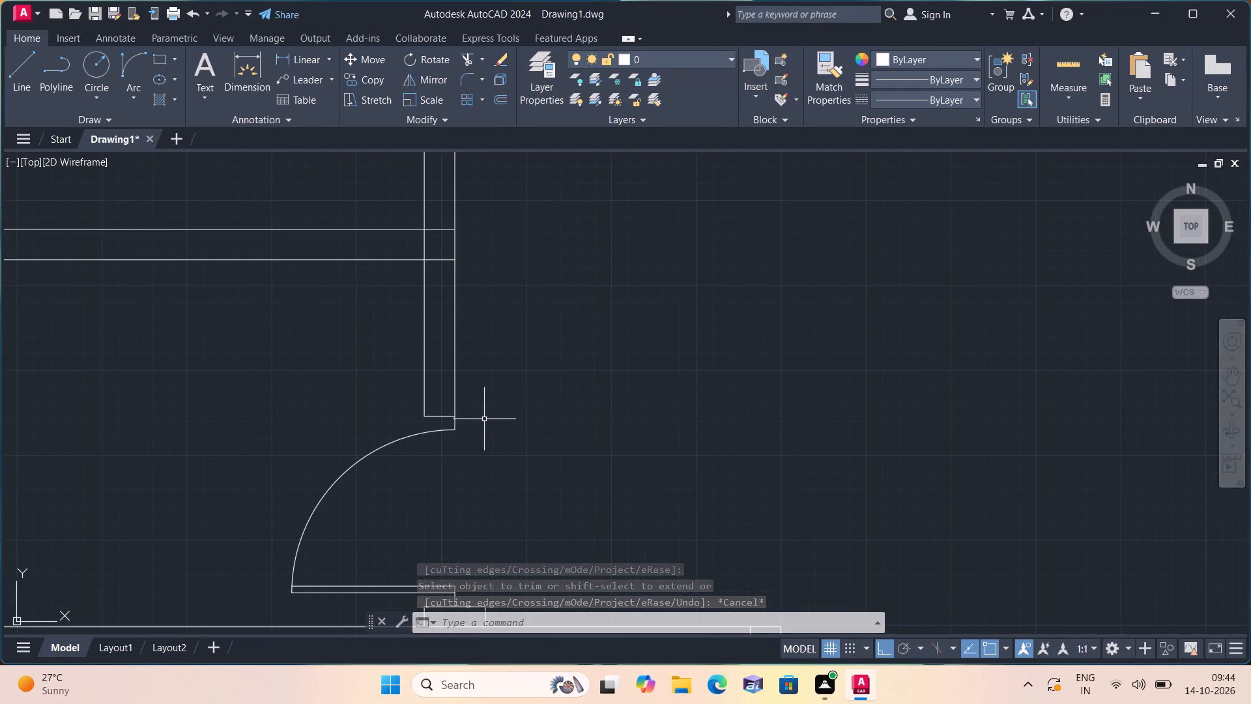
scroll(484, 419, down, 1)
scroll(627, 412, down, 1)
middle_drag(672, 446, 609, 374)
scroll(584, 329, down, 2)
middle_drag(634, 467, 609, 294)
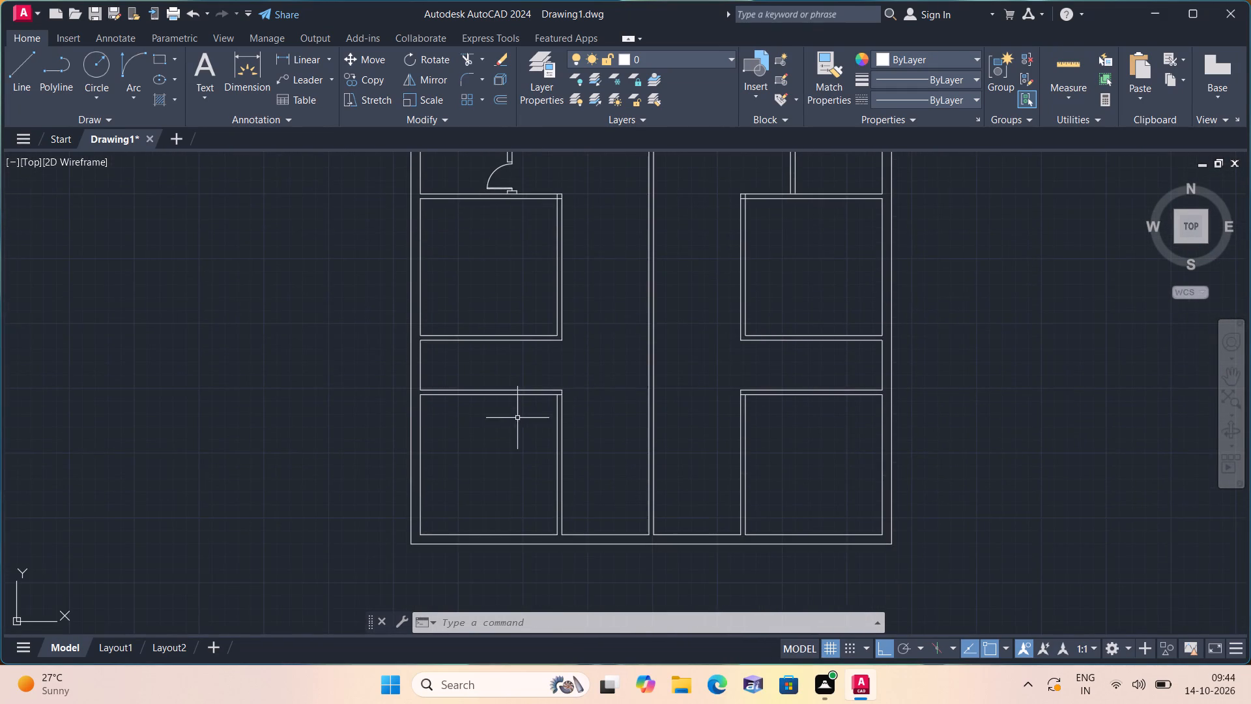
scroll(517, 418, up, 2)
text(l)
key(space)
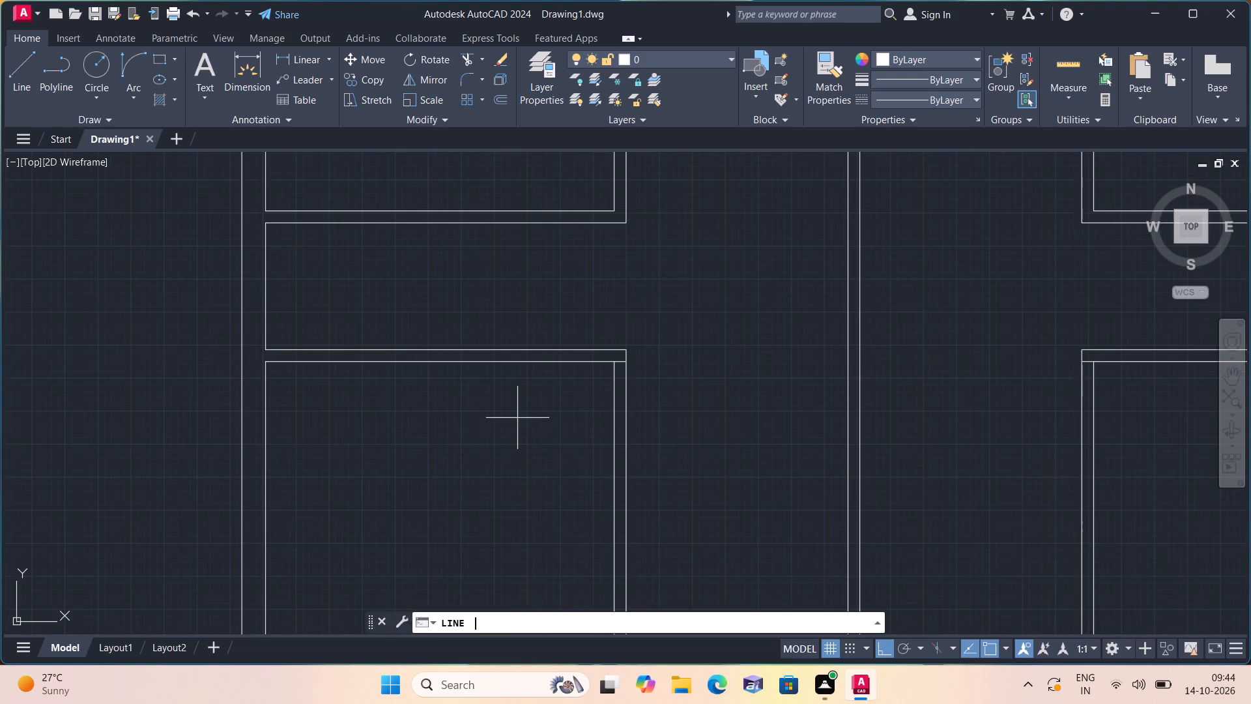
scroll(584, 373, up, 1)
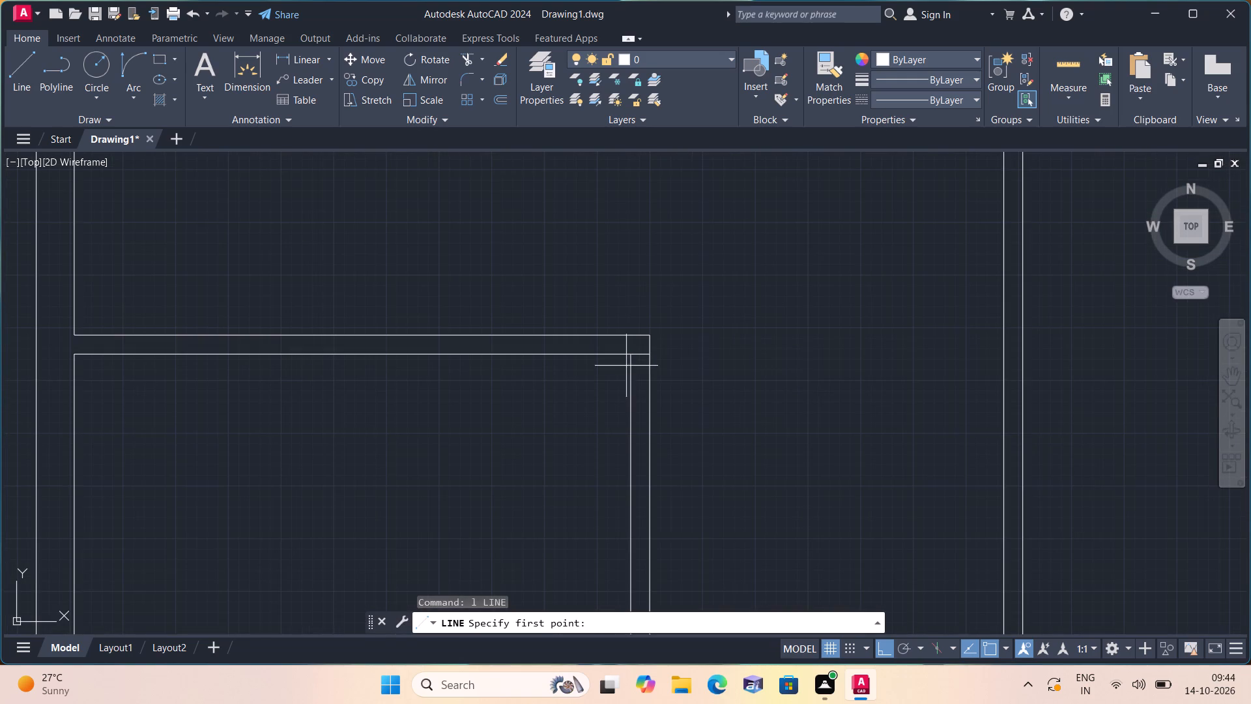
click(629, 353)
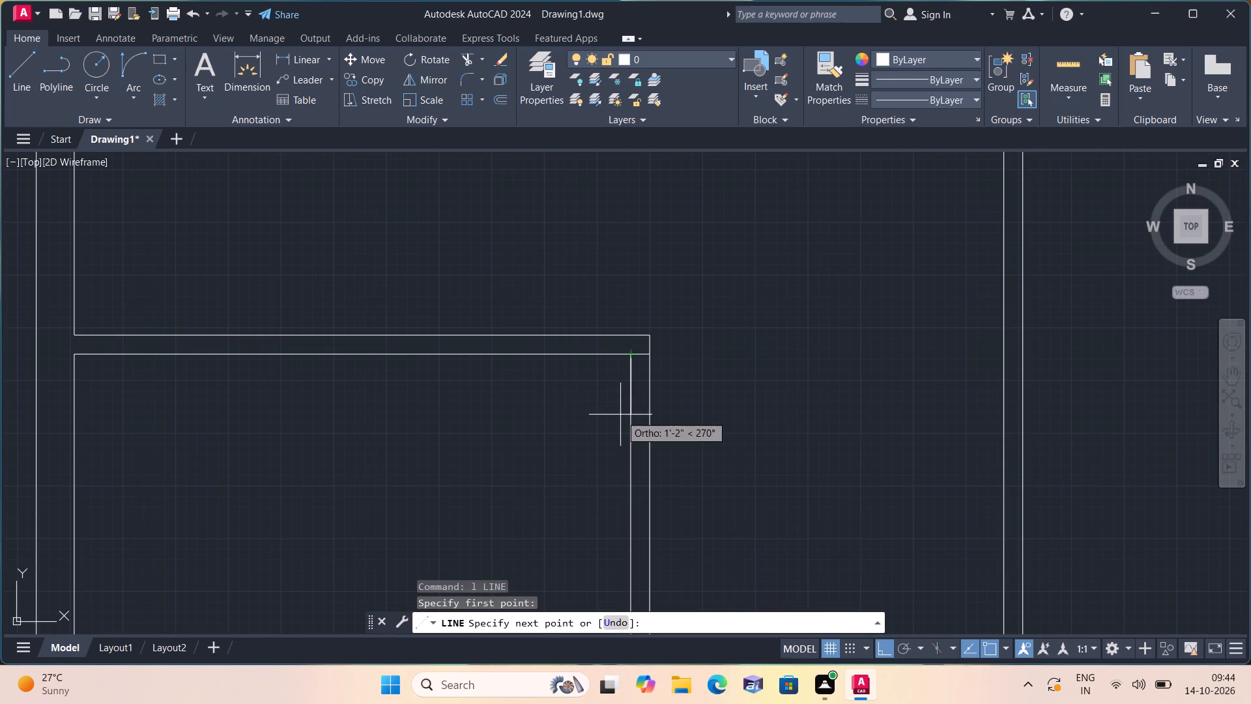
text(3")
key(space)
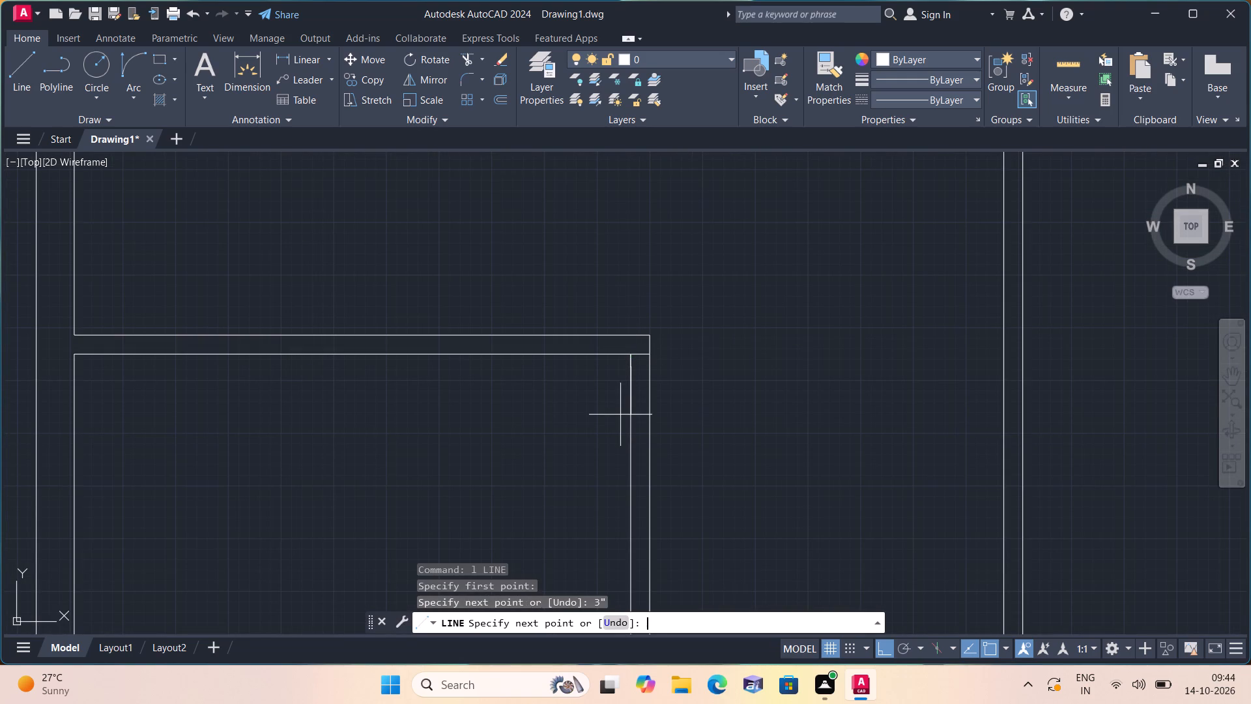
click(648, 367)
key(space)
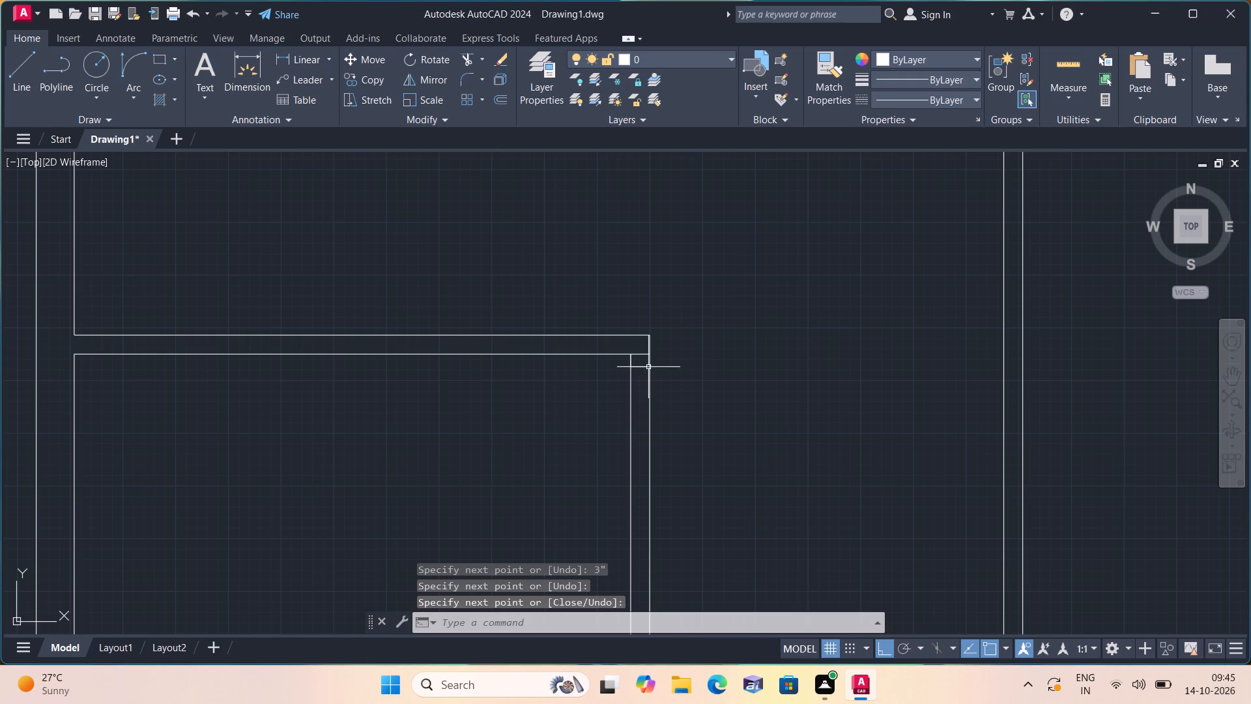
Erase the 3" vertical helper segment beside the new jamb line at the bottom-left room's corner.
scroll(543, 353, up, 2)
scroll(715, 355, up, 2)
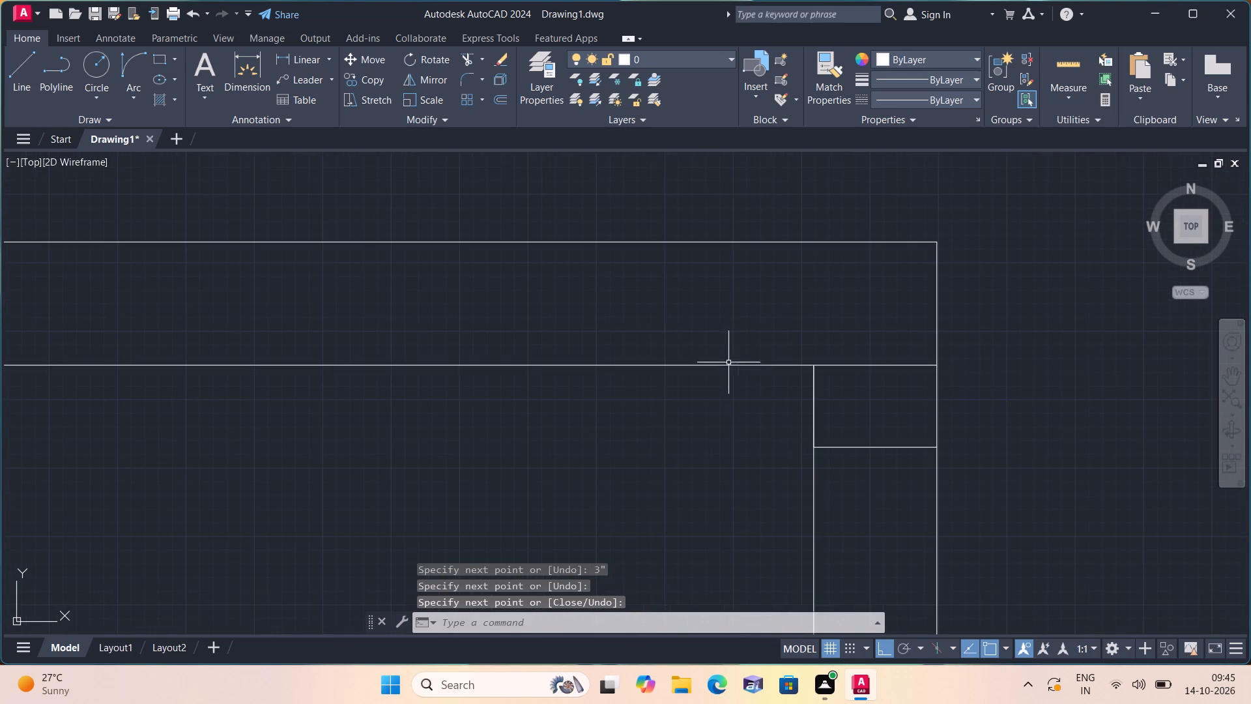
click(814, 403)
key(Delete)
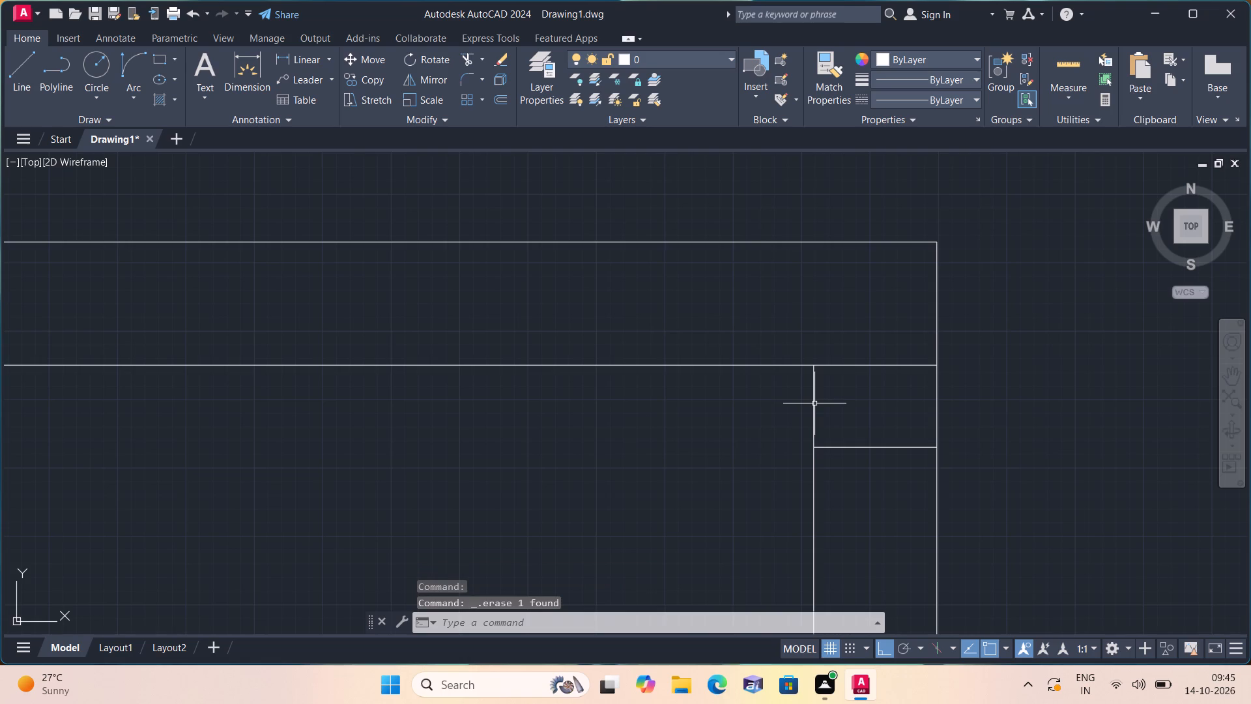
From the midpoint of the new jamb line, draw a 2" segment down the partition, continued by a 2' segment.
text(l)
key(space)
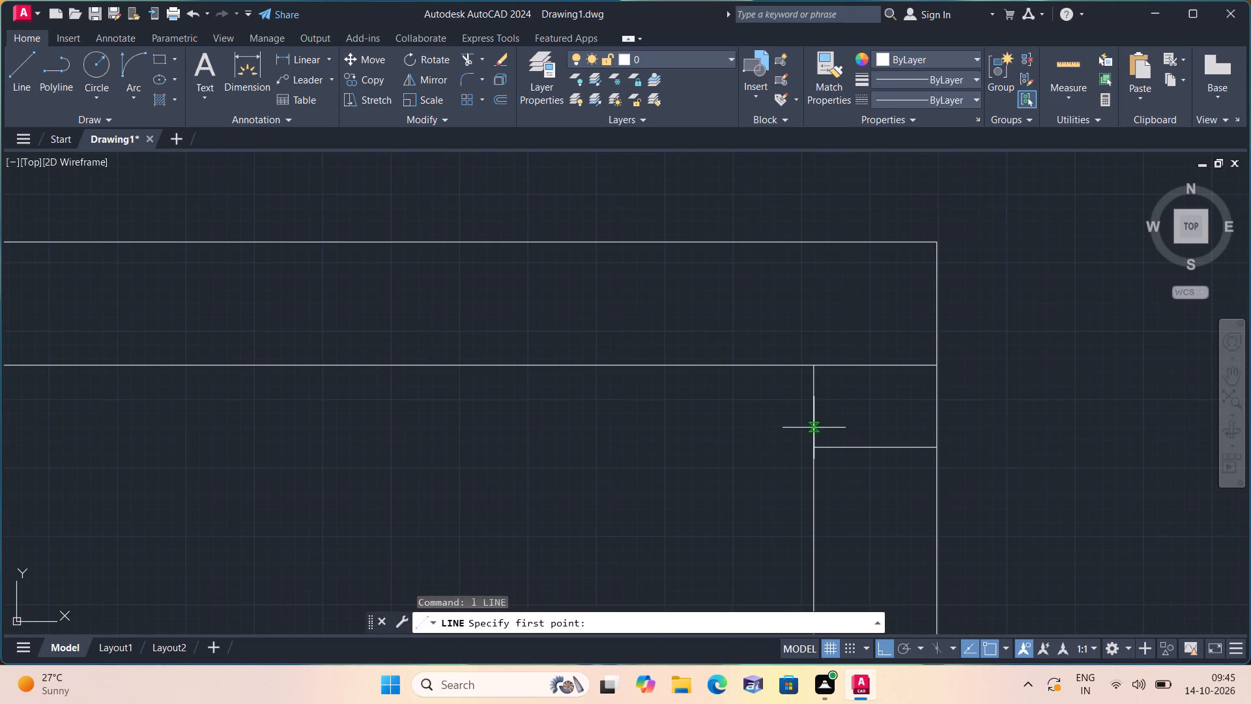
middle_drag(912, 465, 865, 362)
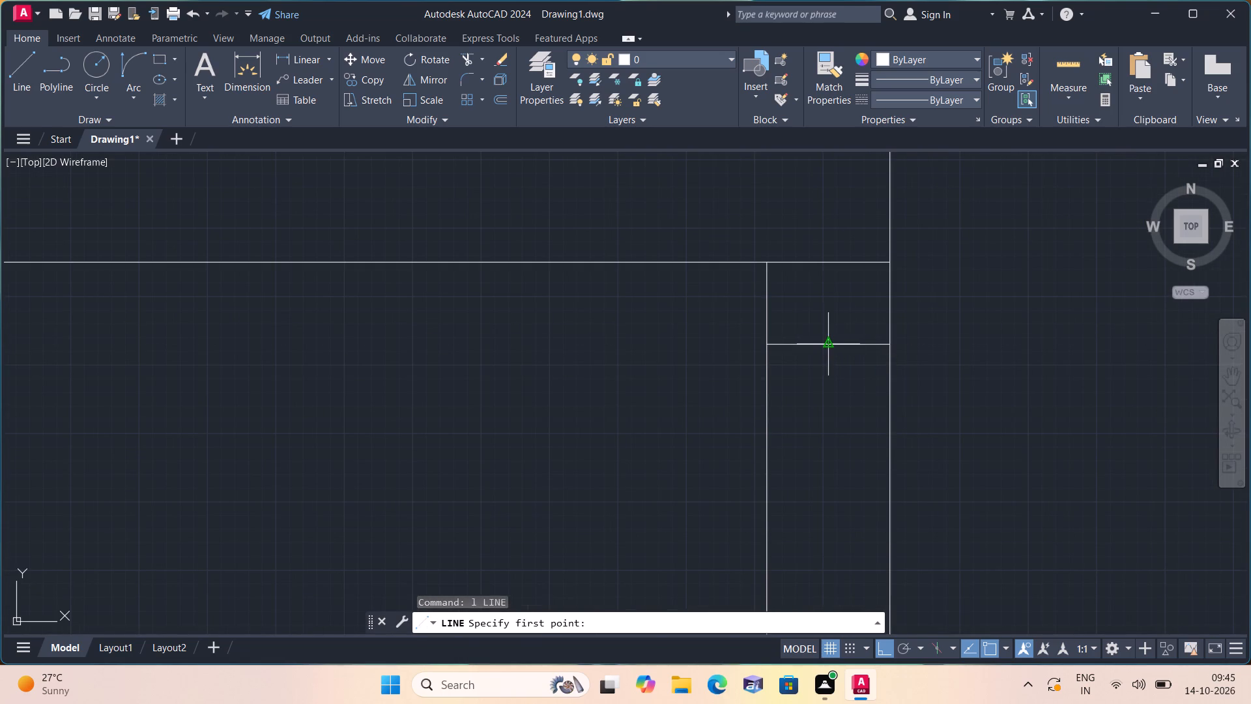
click(825, 342)
middle_drag(830, 385, 816, 314)
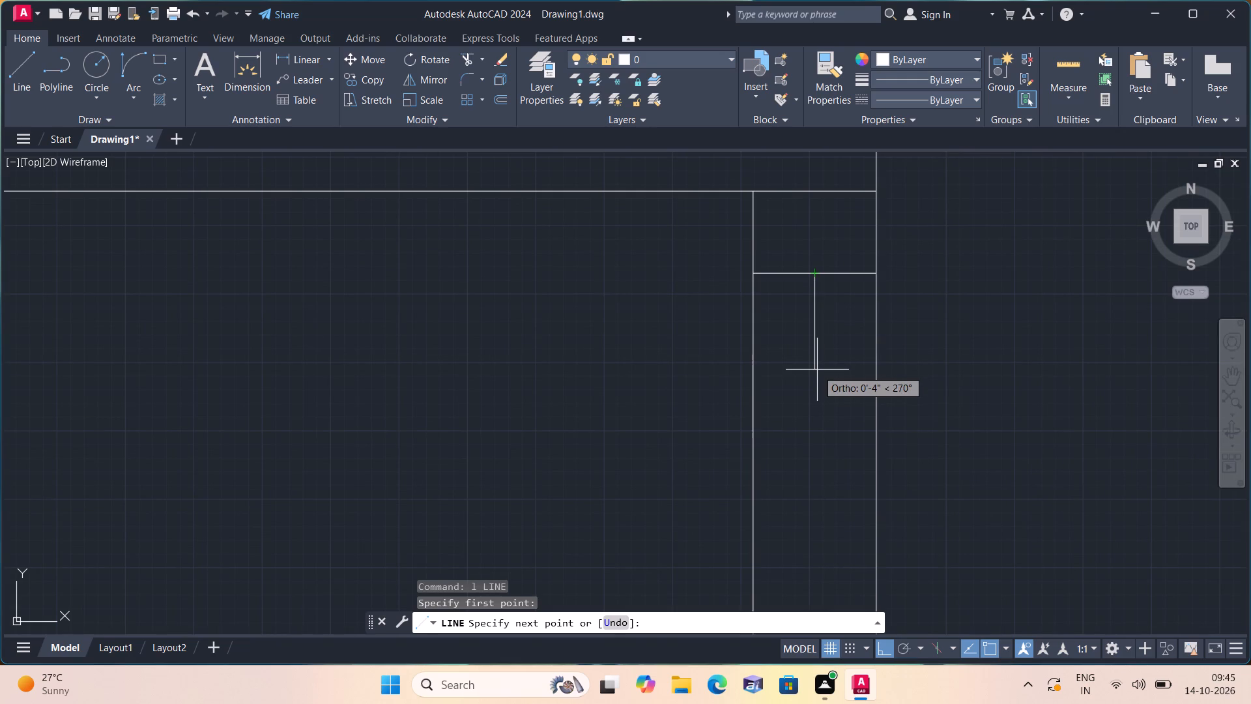
text(2")
key(space)
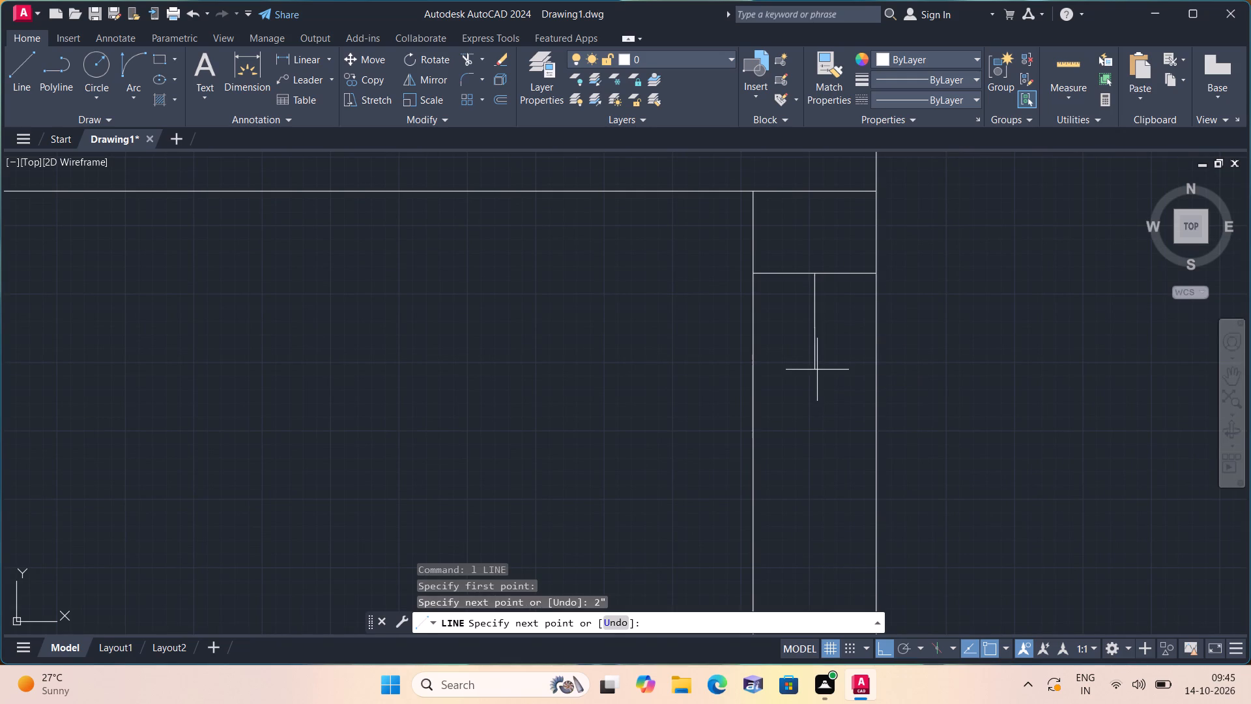
middle_drag(817, 370, 734, 267)
middle_drag(742, 350, 659, 262)
scroll(742, 350, down, 1)
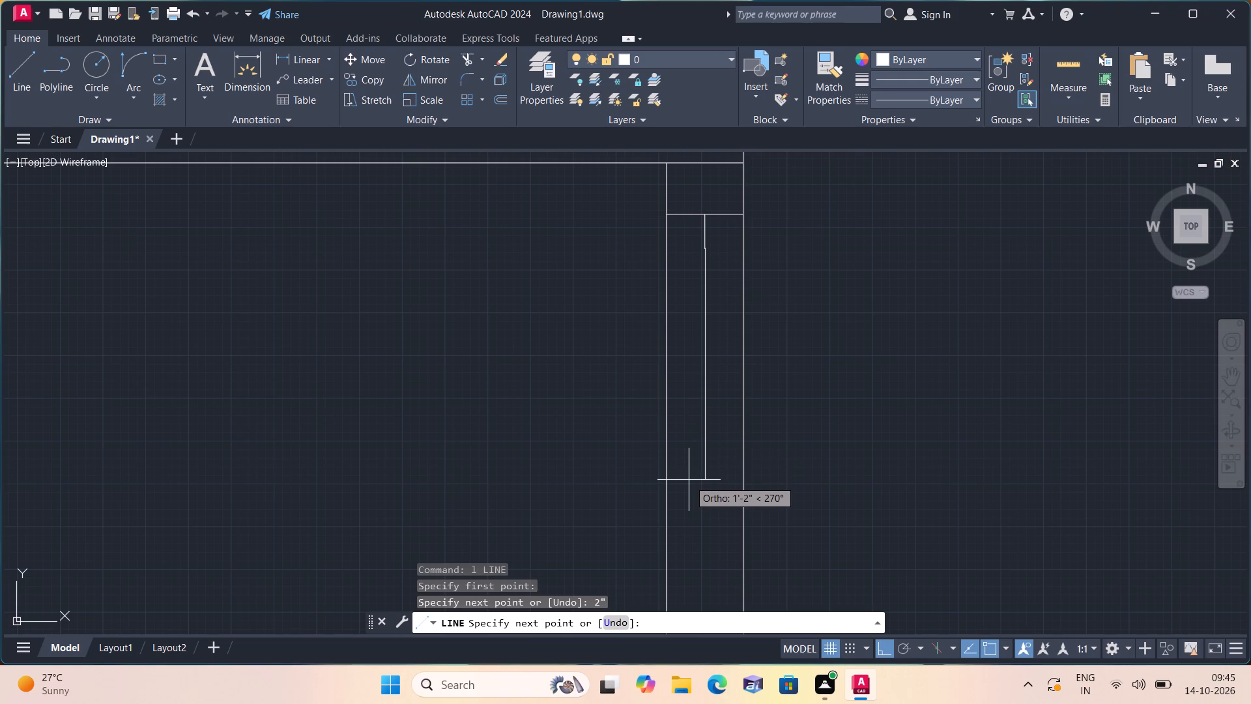
text(2')
key(space)
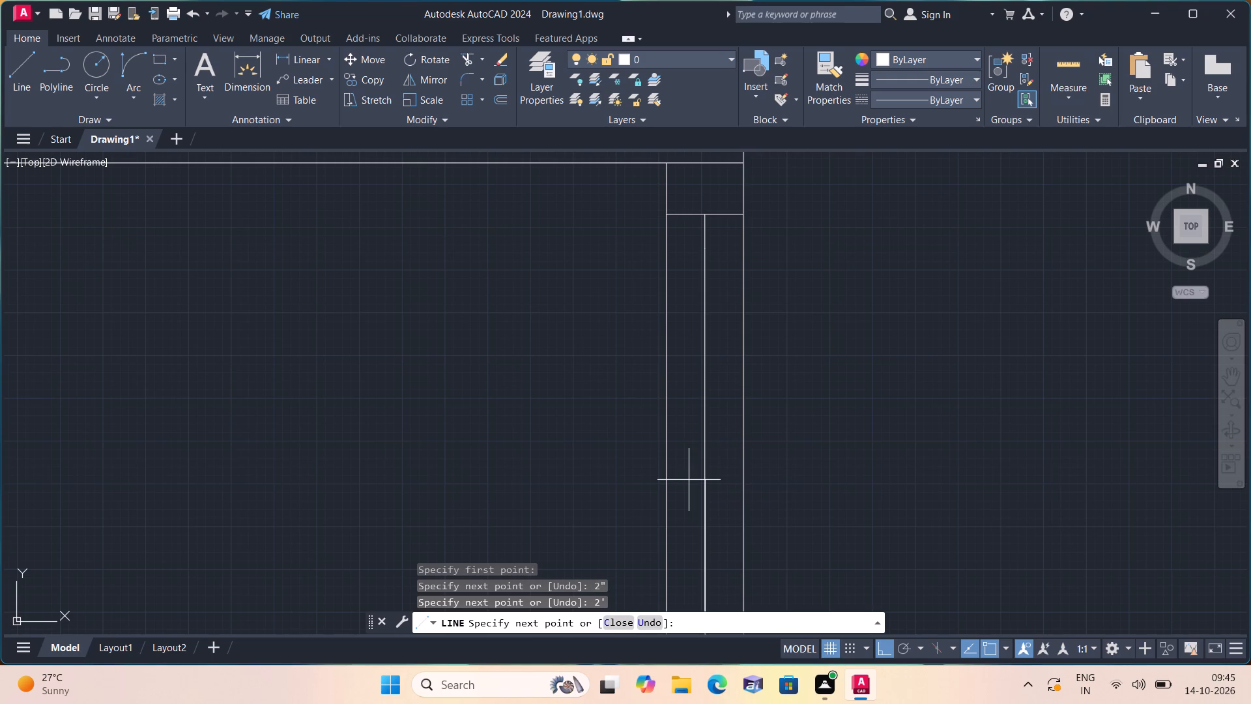
middle_drag(689, 480, 650, 242)
scroll(676, 473, down, 1)
drag(648, 278, 648, 246)
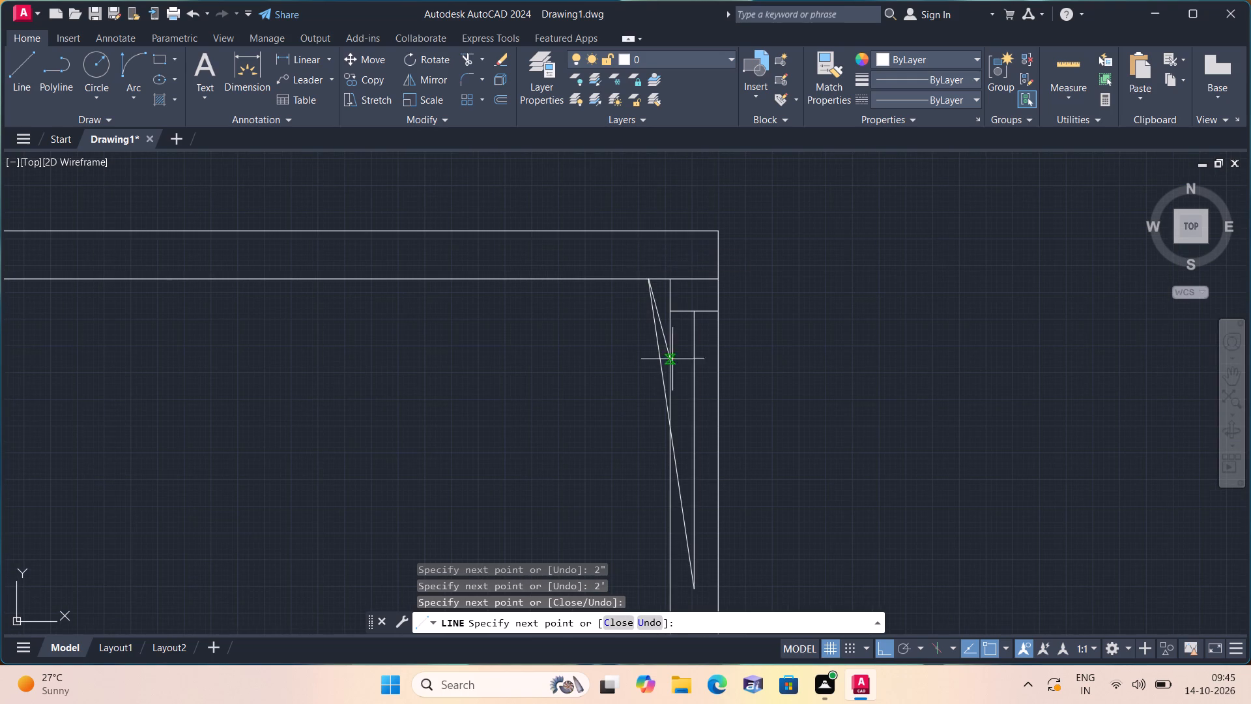
middle_drag(675, 379, 631, 204)
scroll(675, 379, down, 1)
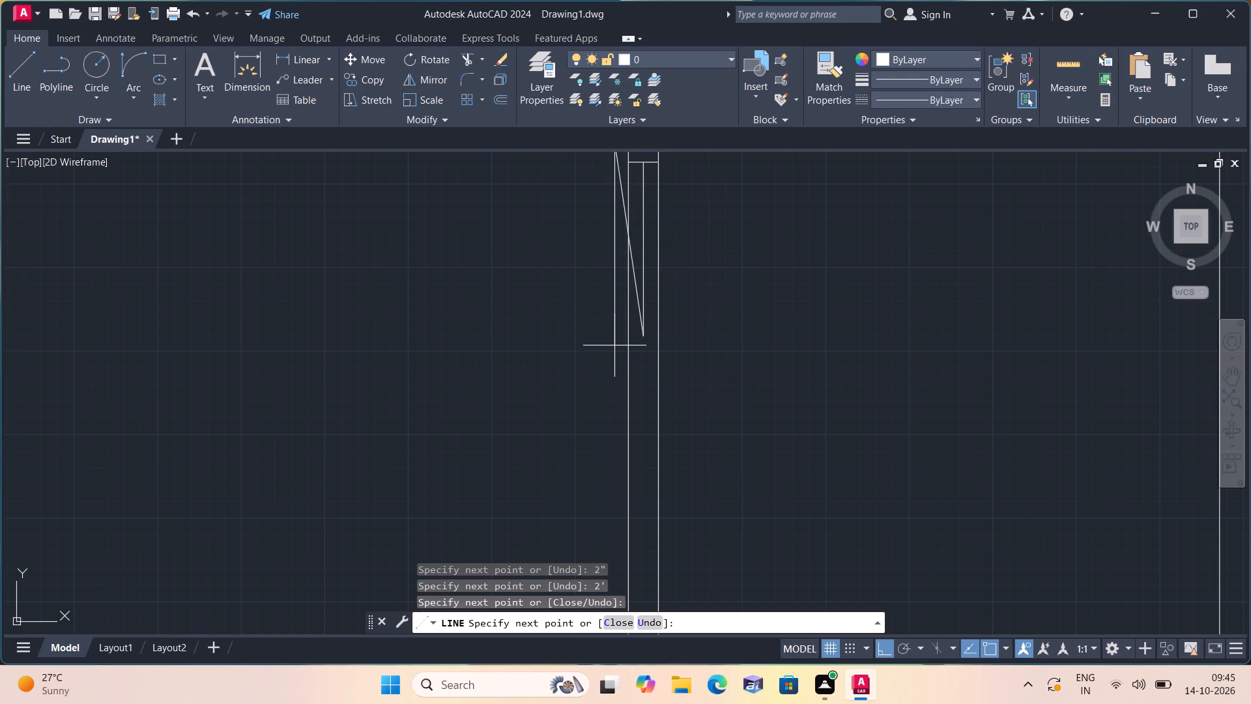
key(space)
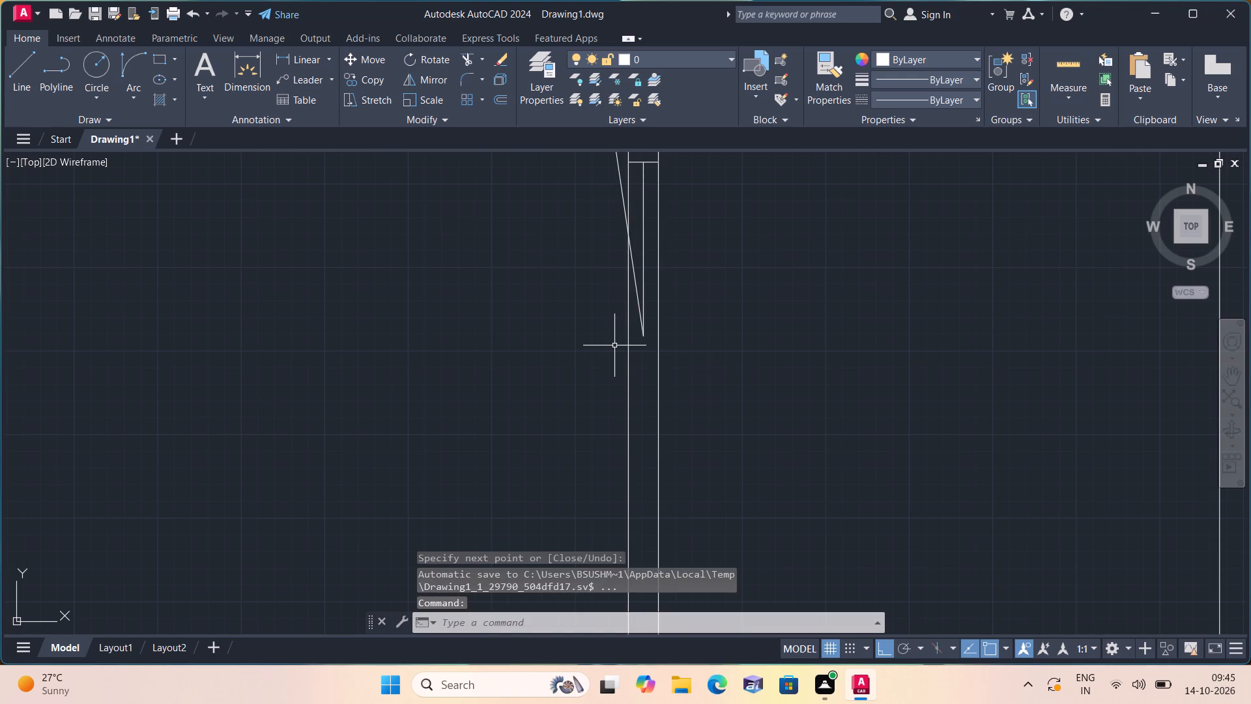
Trim away the stray slanted line and the vertical 2' and 2" segments below the jamb line at the bottom-left room's upper-right corner.
scroll(614, 345, up, 1)
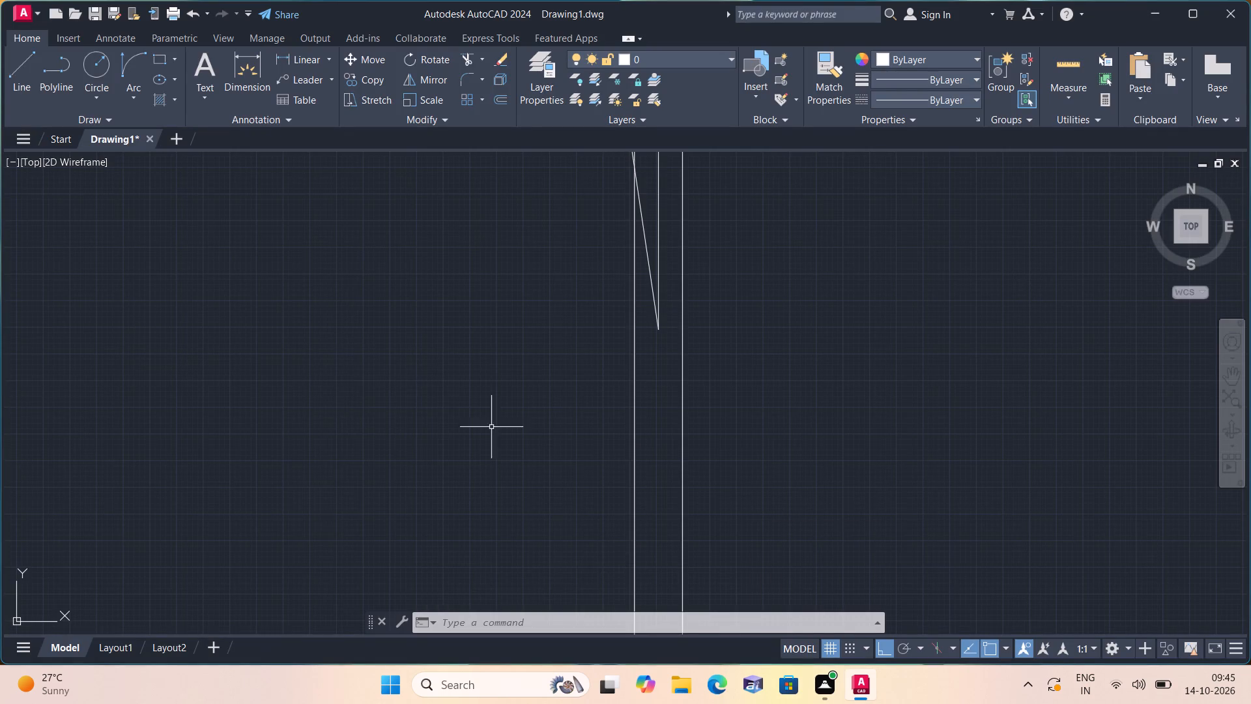
middle_drag(489, 413, 468, 509)
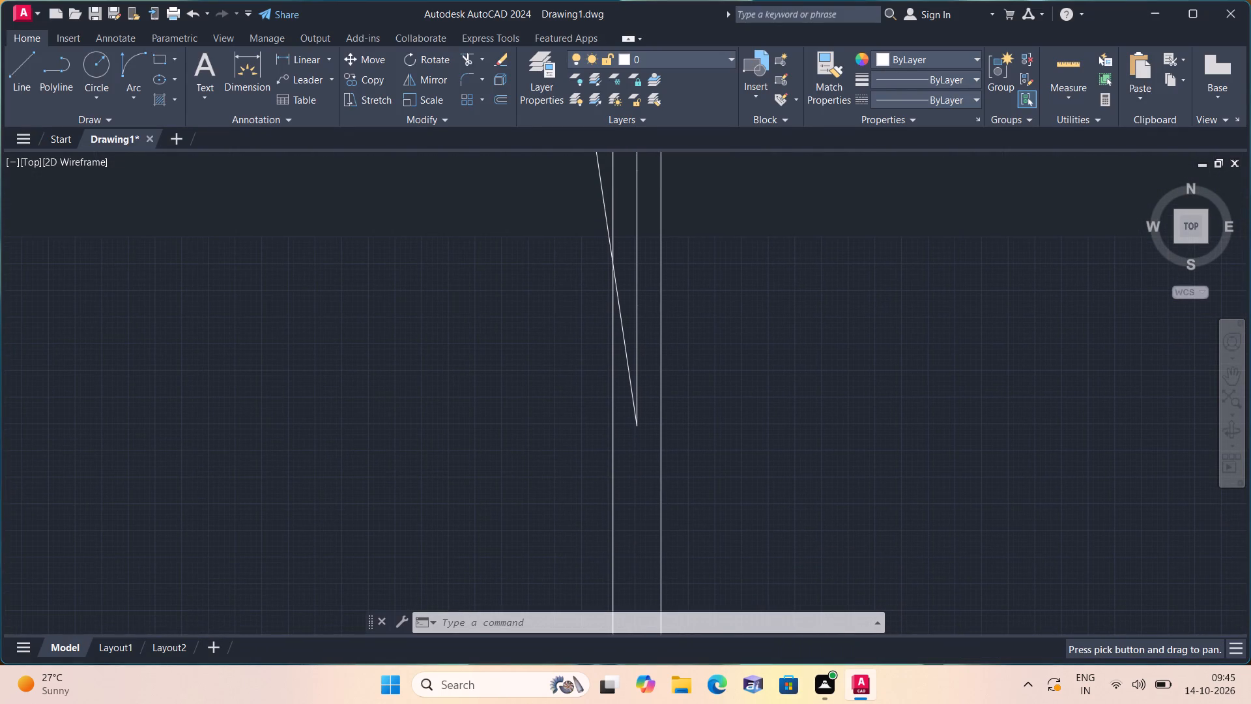
text(trim)
key(space)
scroll(468, 509, down, 1)
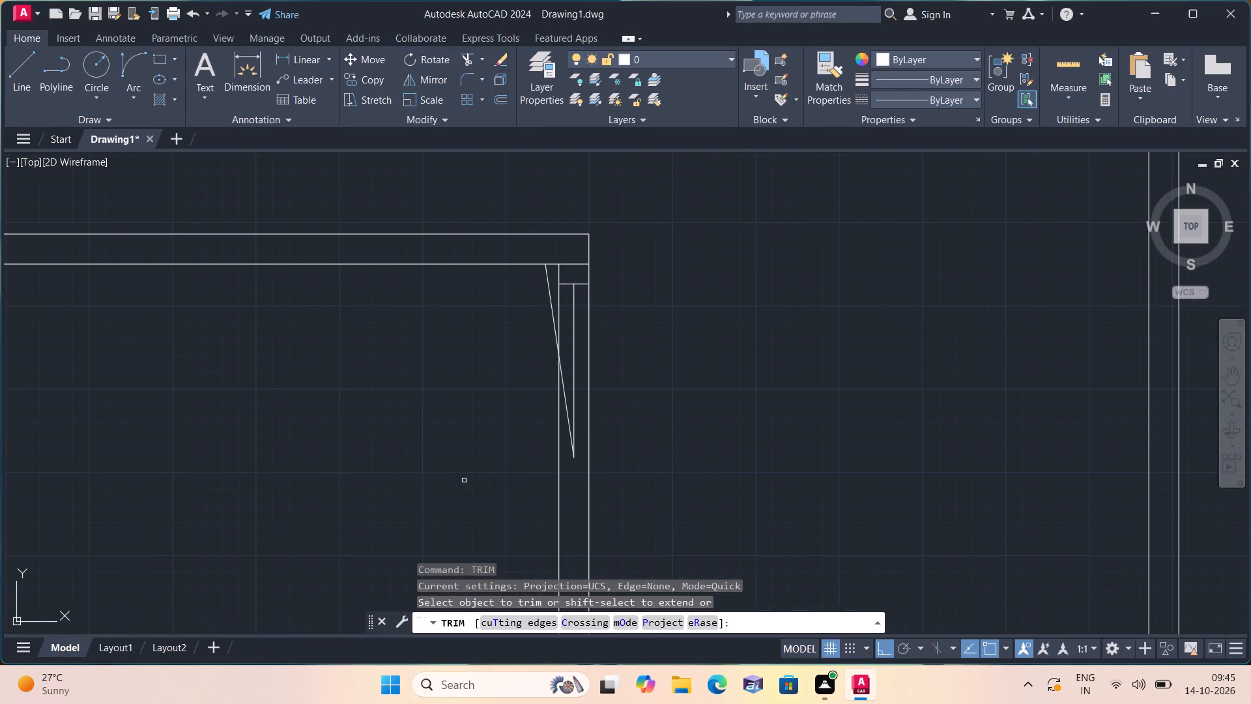
middle_drag(449, 430, 457, 544)
scroll(449, 430, down, 1)
scroll(510, 481, up, 3)
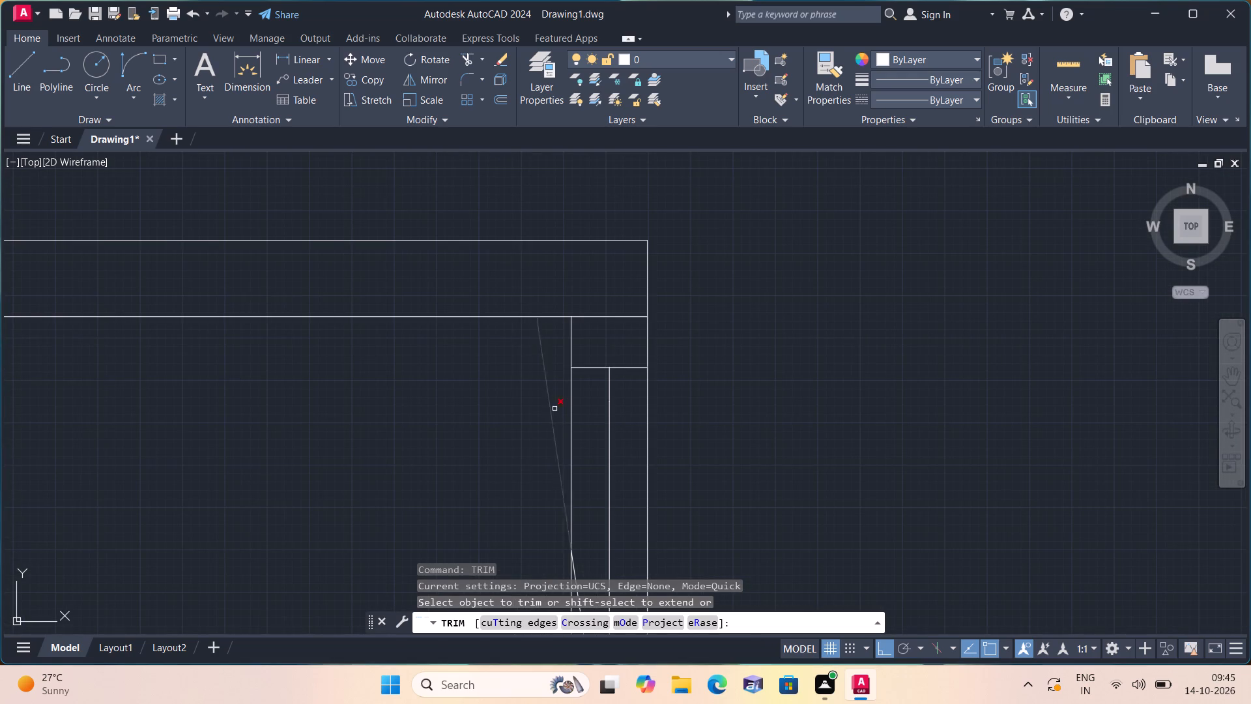
click(551, 409)
click(536, 430)
middle_drag(536, 430, 560, 317)
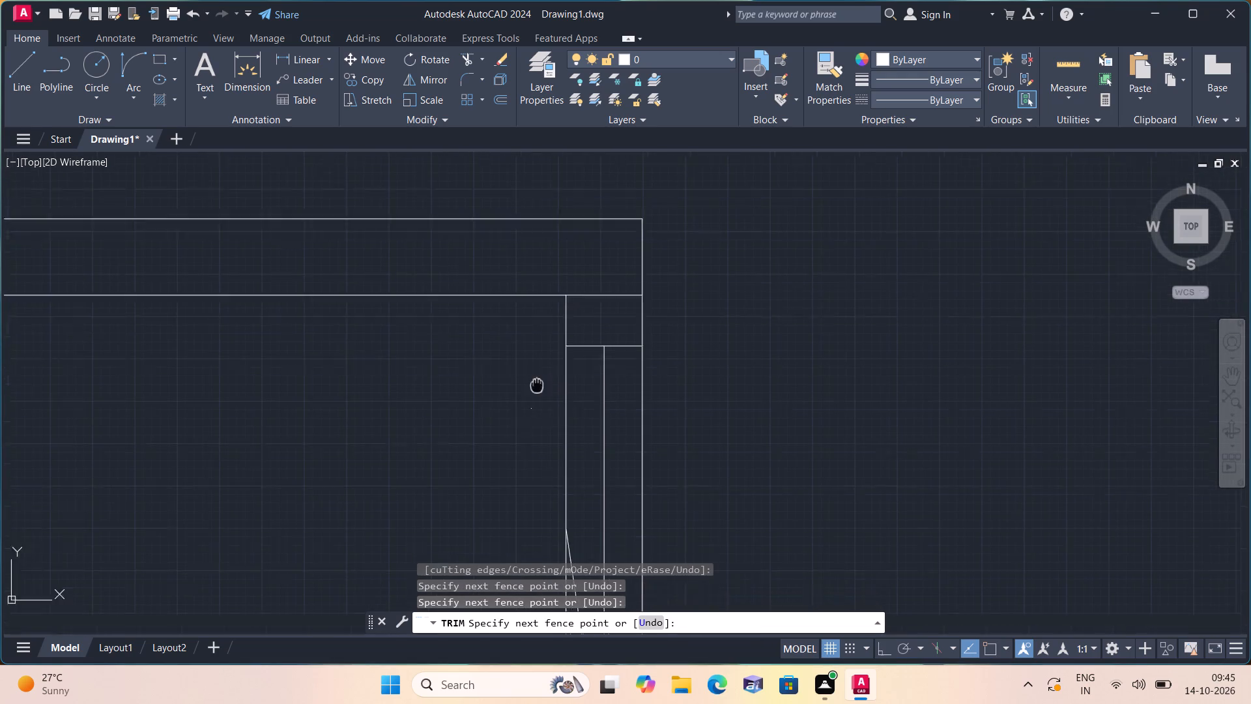
scroll(583, 263, down, 1)
click(571, 374)
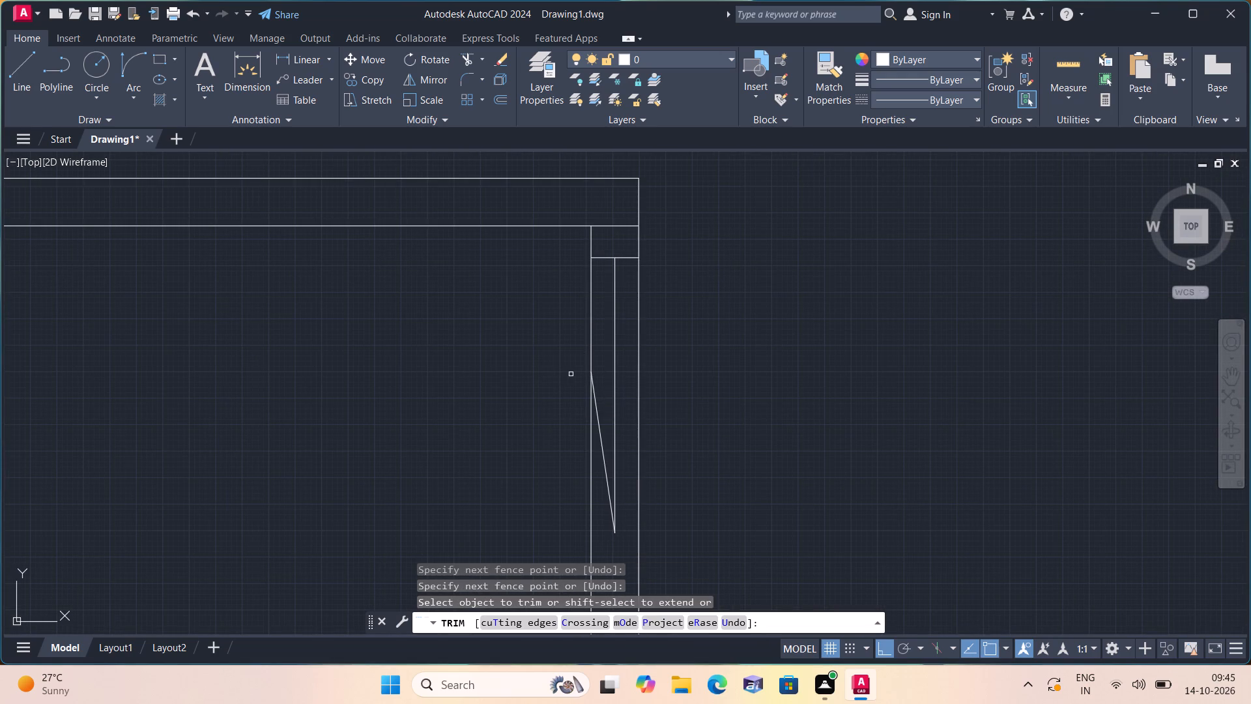
click(601, 413)
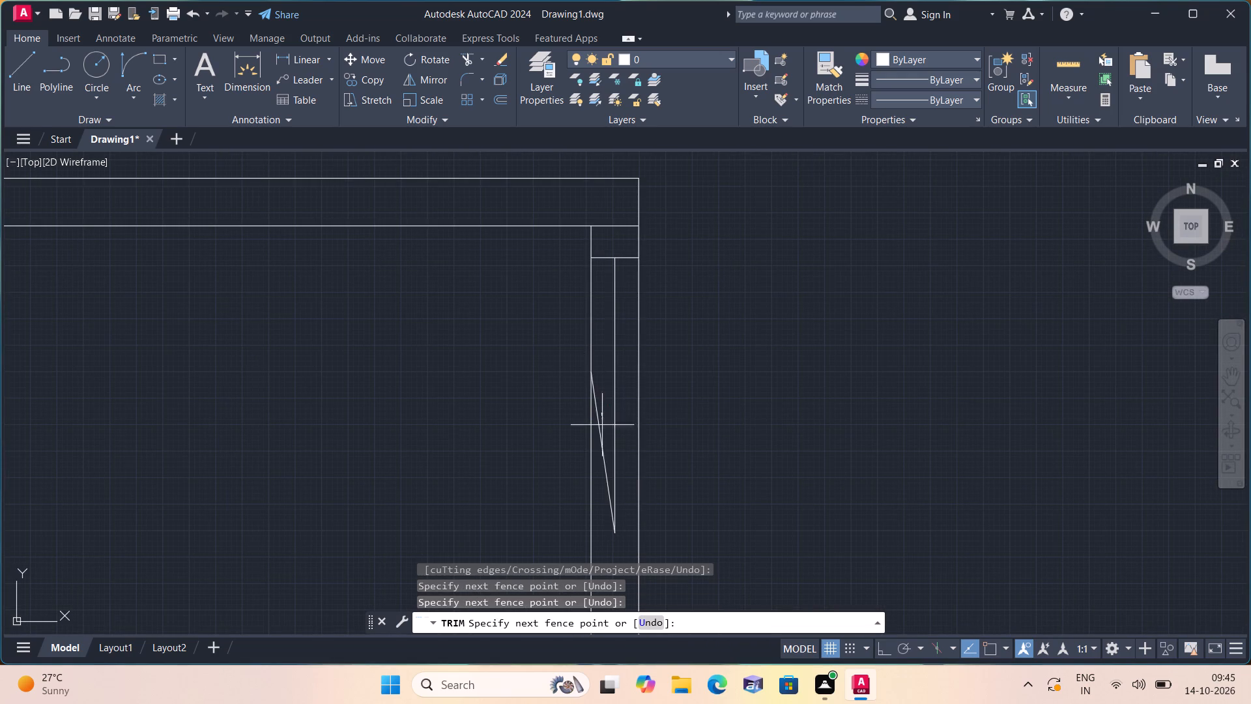
click(602, 441)
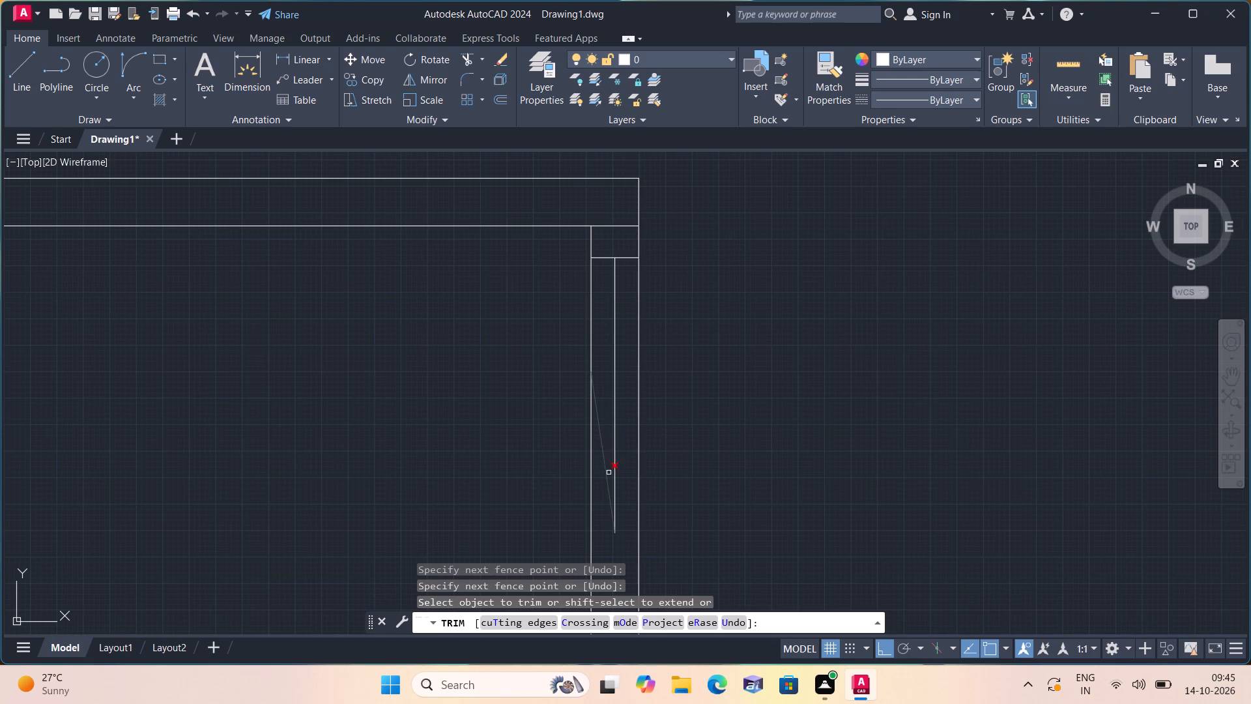
click(613, 478)
click(610, 471)
click(604, 463)
click(615, 272)
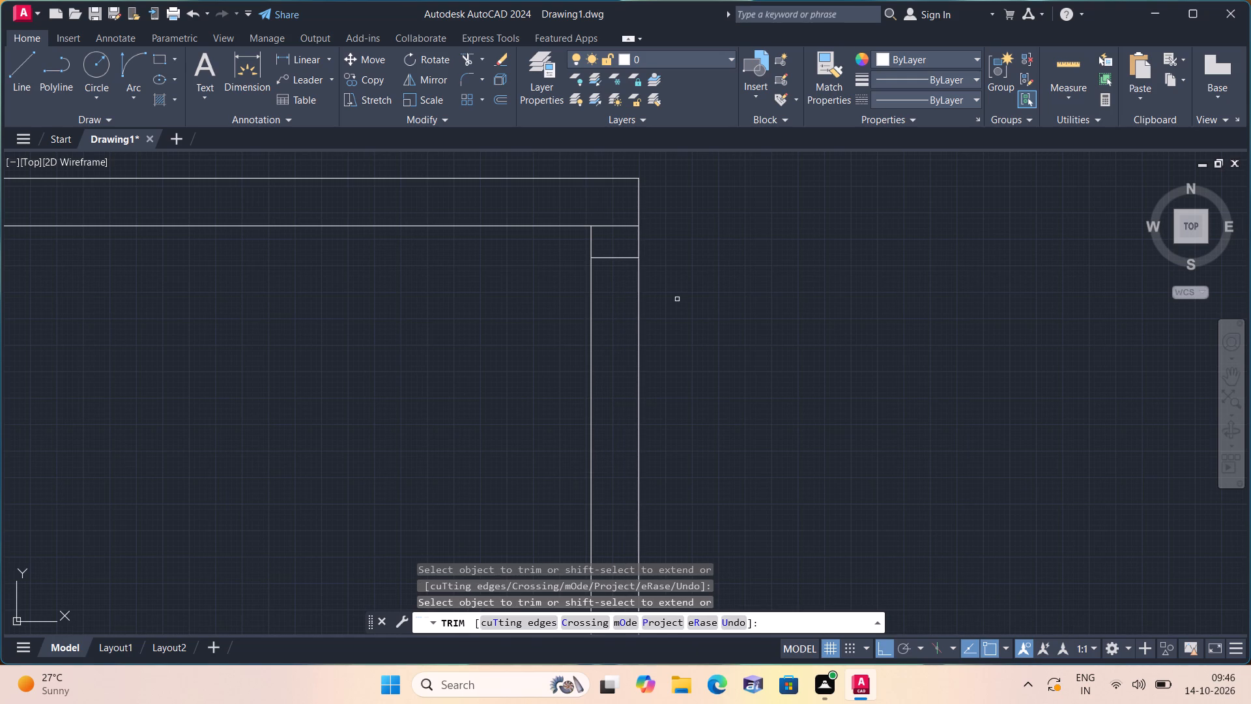
key(space)
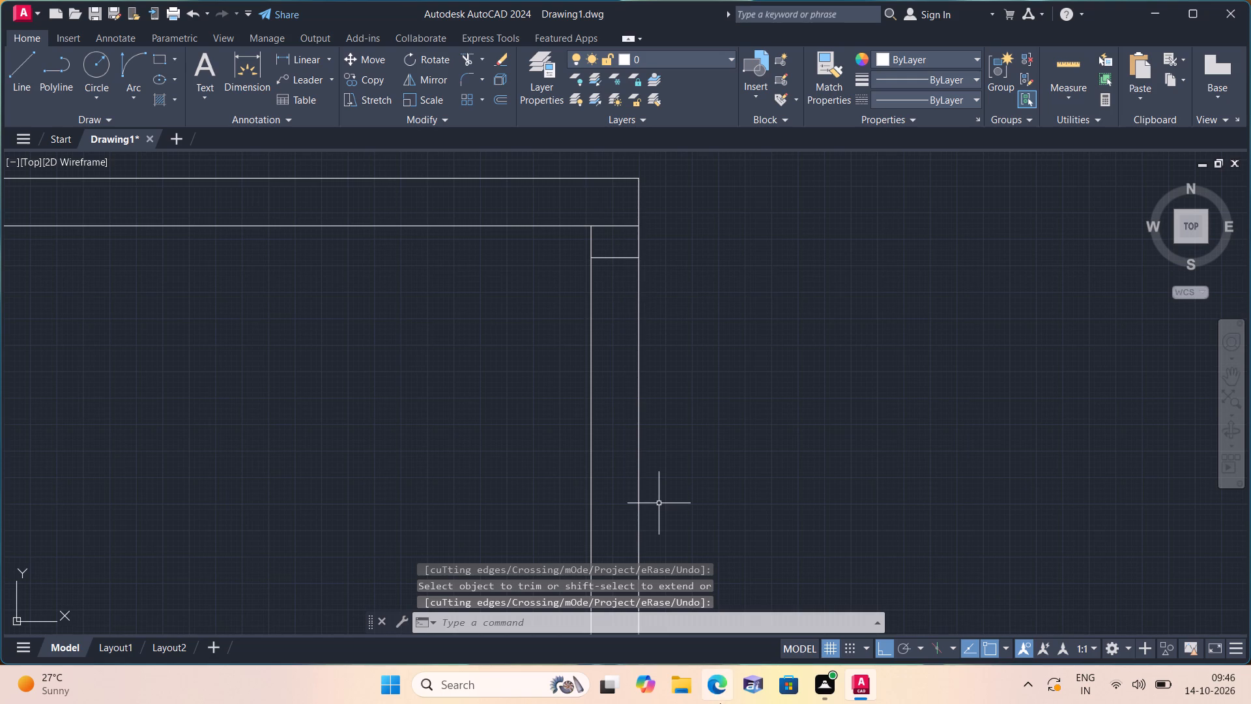
From the midpoint of that jamb line, draw consecutive 2", 2' and 2" line segments straight down inside the vertical partition.
scroll(429, 579, down, 2)
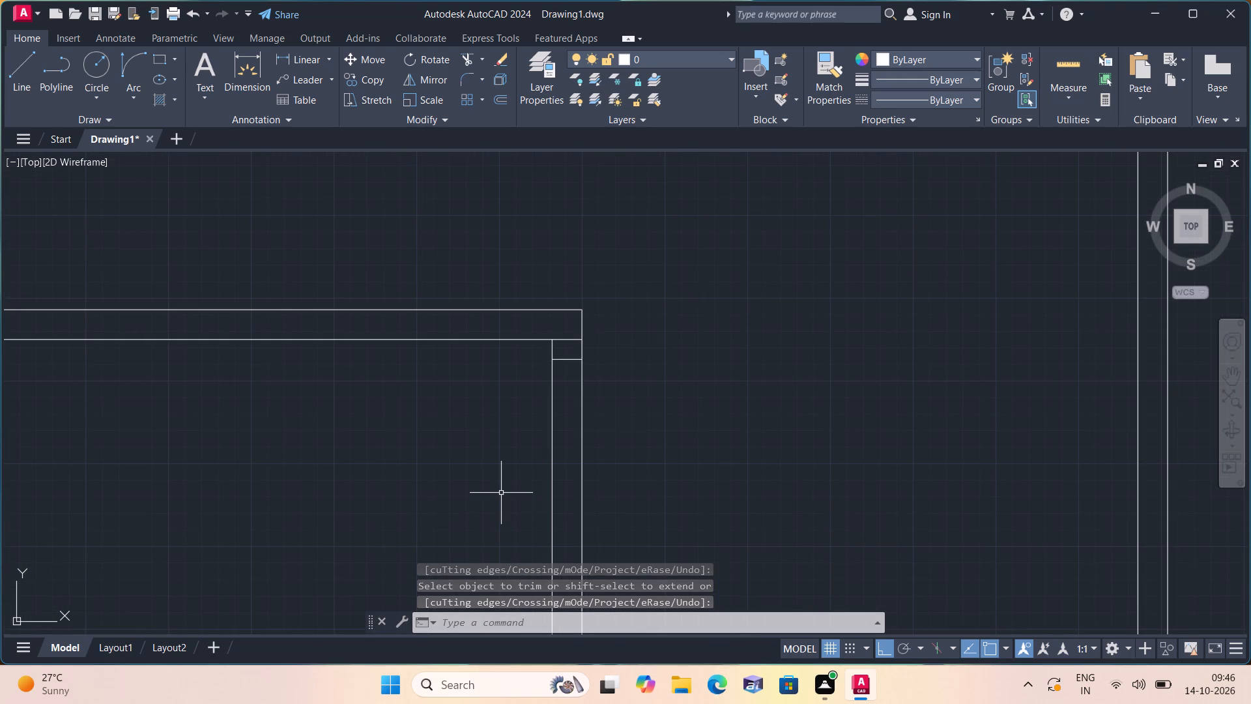
scroll(501, 493, up, 1)
scroll(502, 491, down, 1)
scroll(503, 490, up, 1)
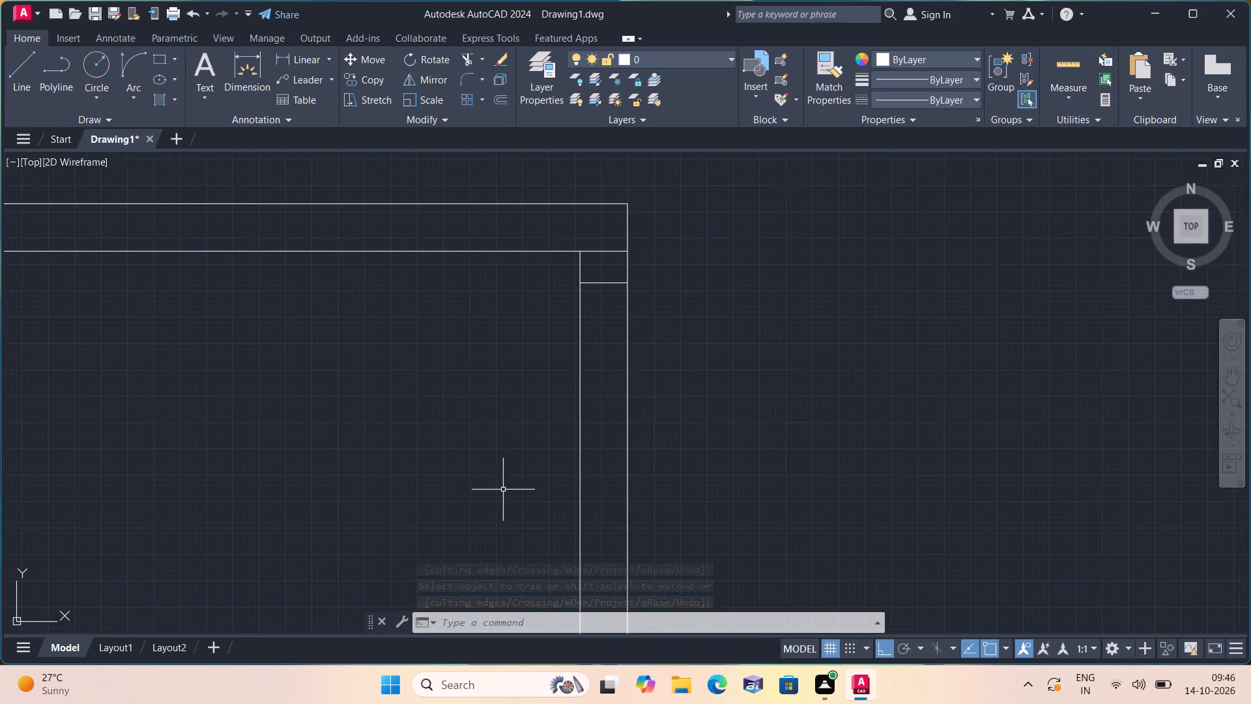
middle_drag(492, 482, 455, 433)
scroll(455, 432, up, 1)
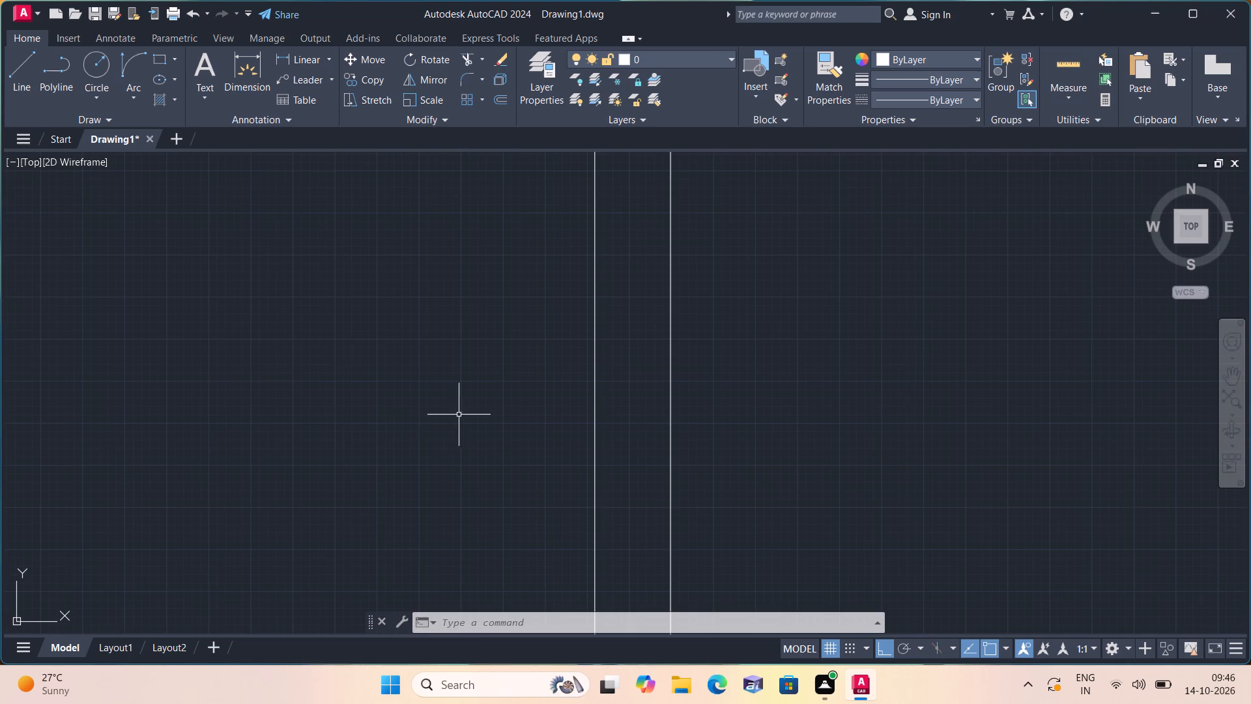
middle_drag(462, 392, 511, 484)
scroll(516, 485, down, 1)
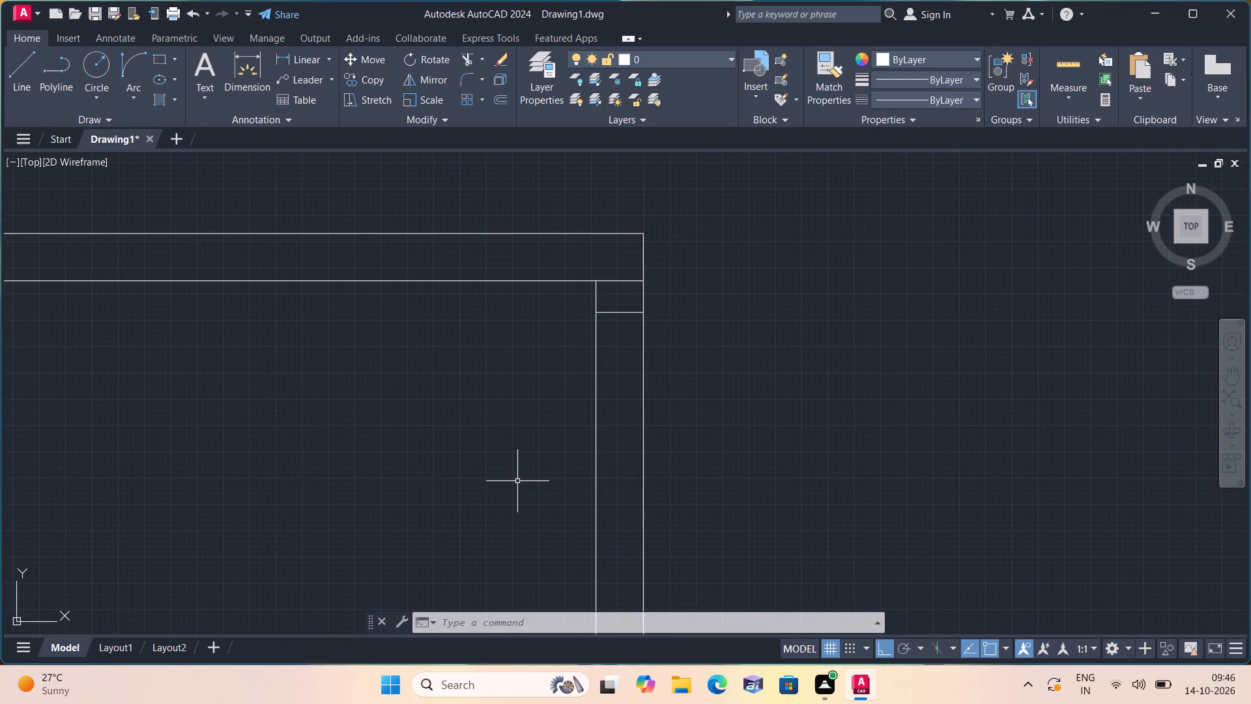
text(l)
key(space)
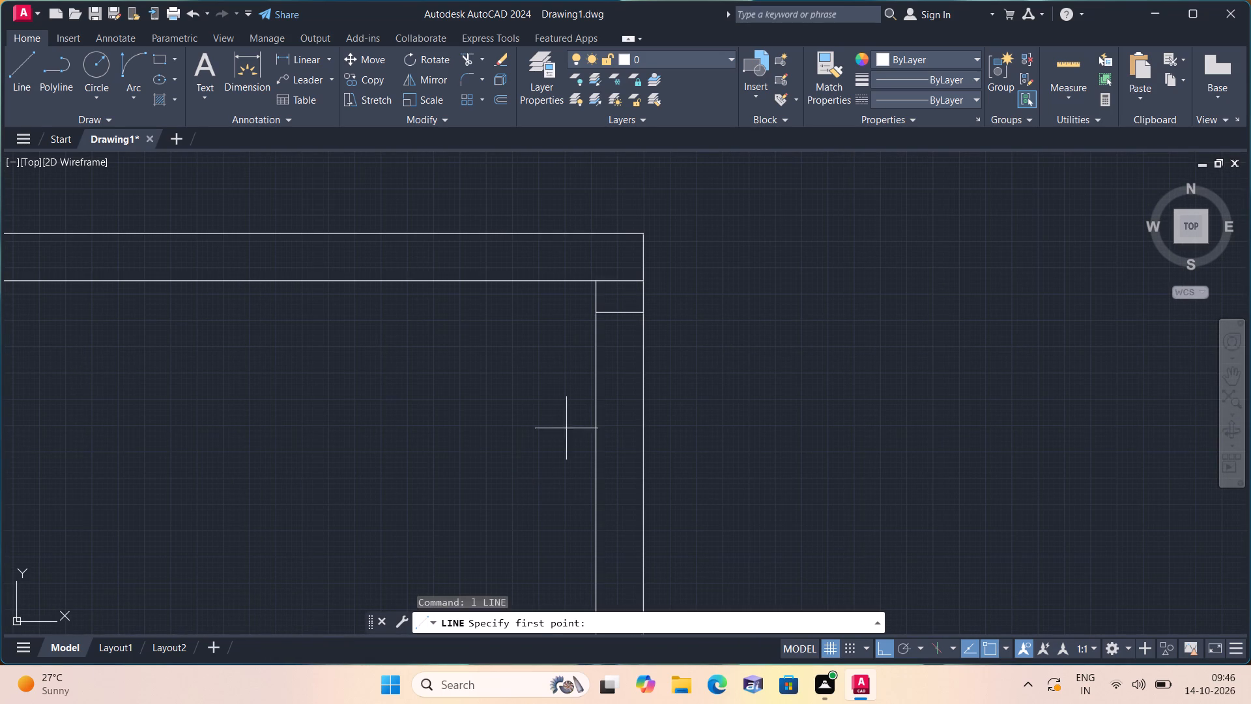
scroll(613, 295, up, 1)
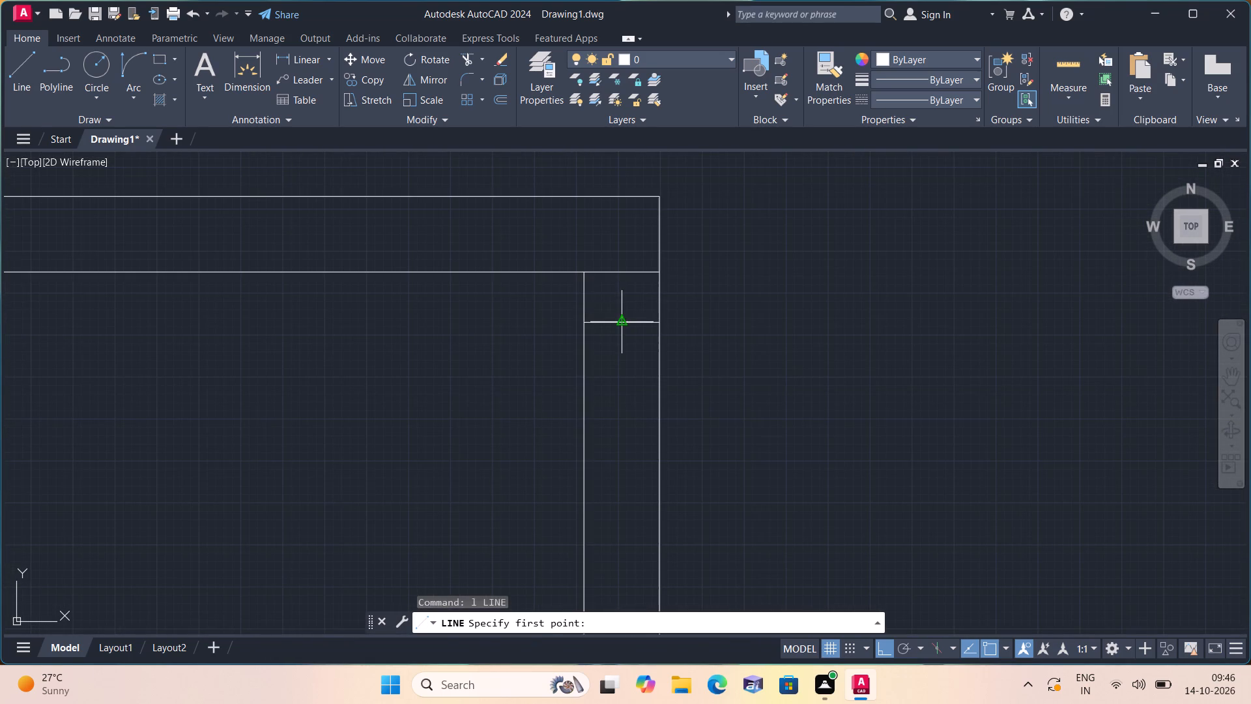
click(624, 323)
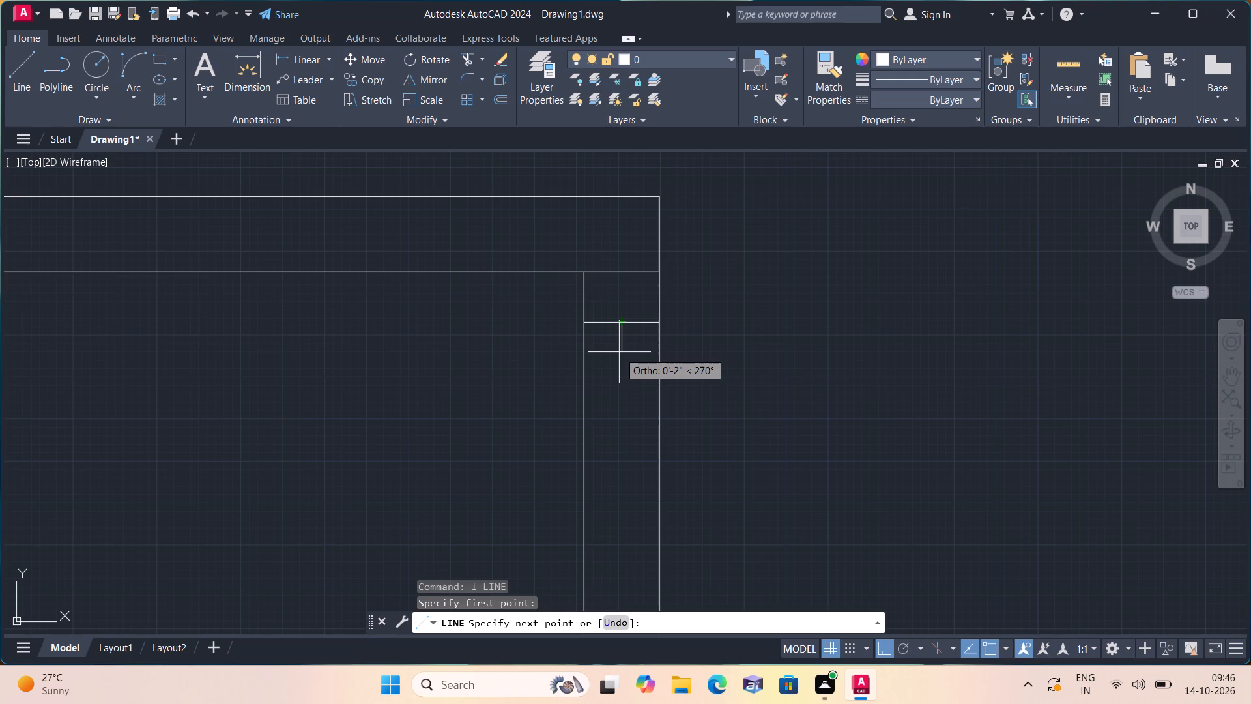
text(2")
key(space)
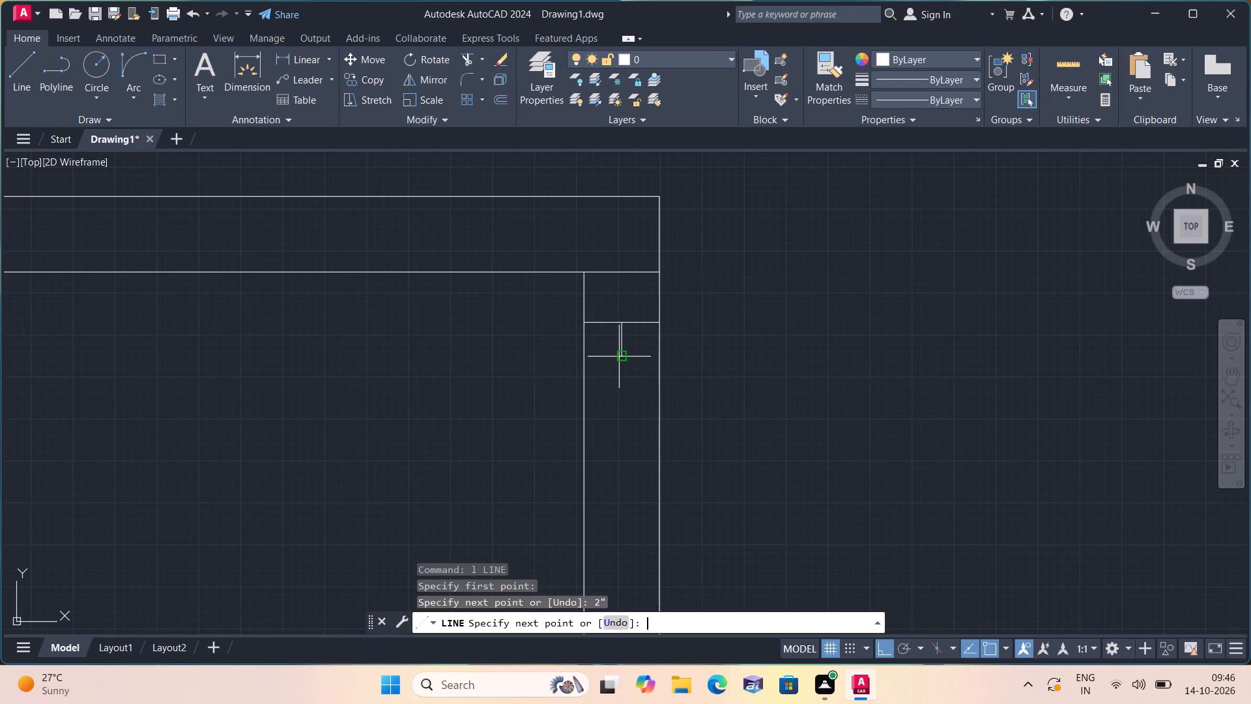
middle_drag(623, 547, 614, 400)
scroll(621, 546, down, 1)
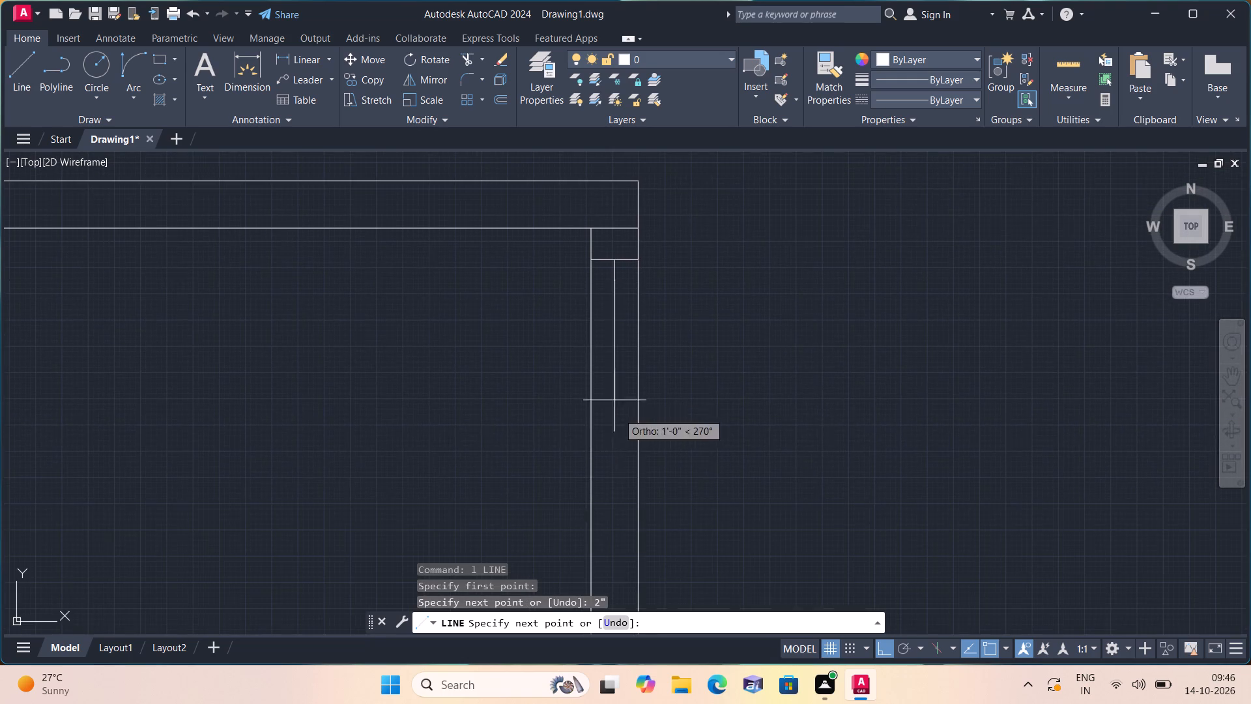
text(2')
key(space)
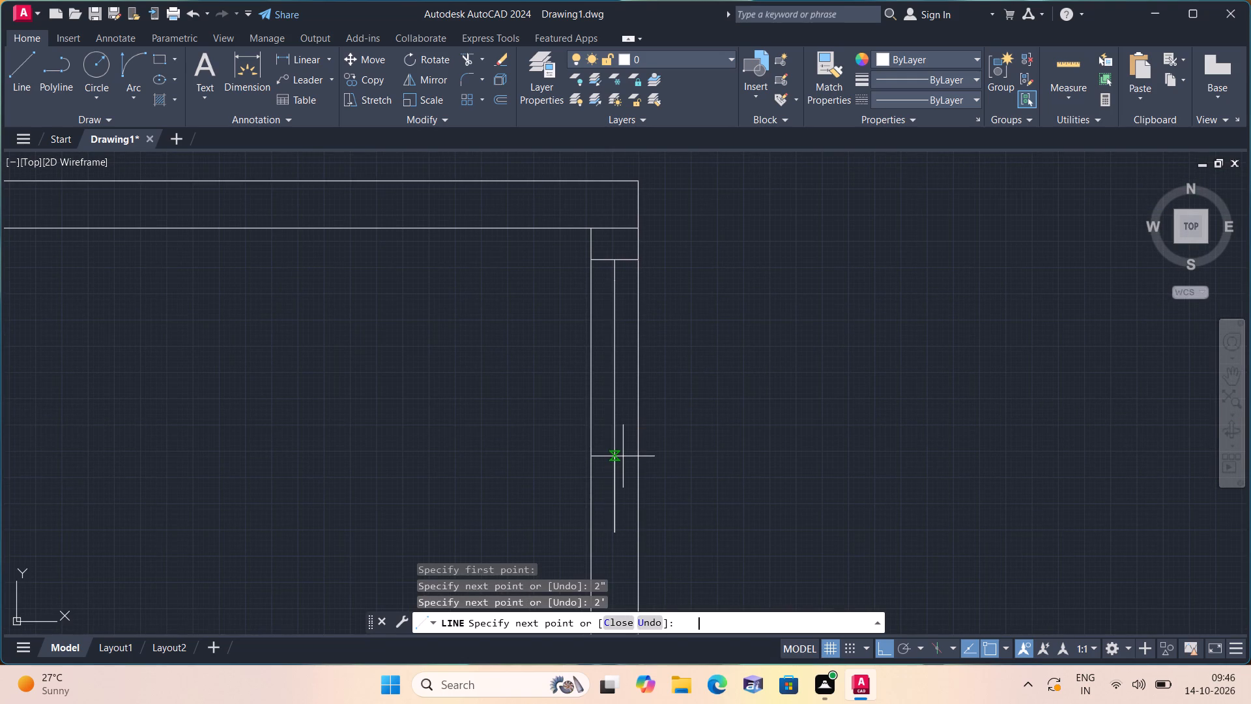
scroll(623, 456, down, 1)
middle_drag(612, 449, 617, 329)
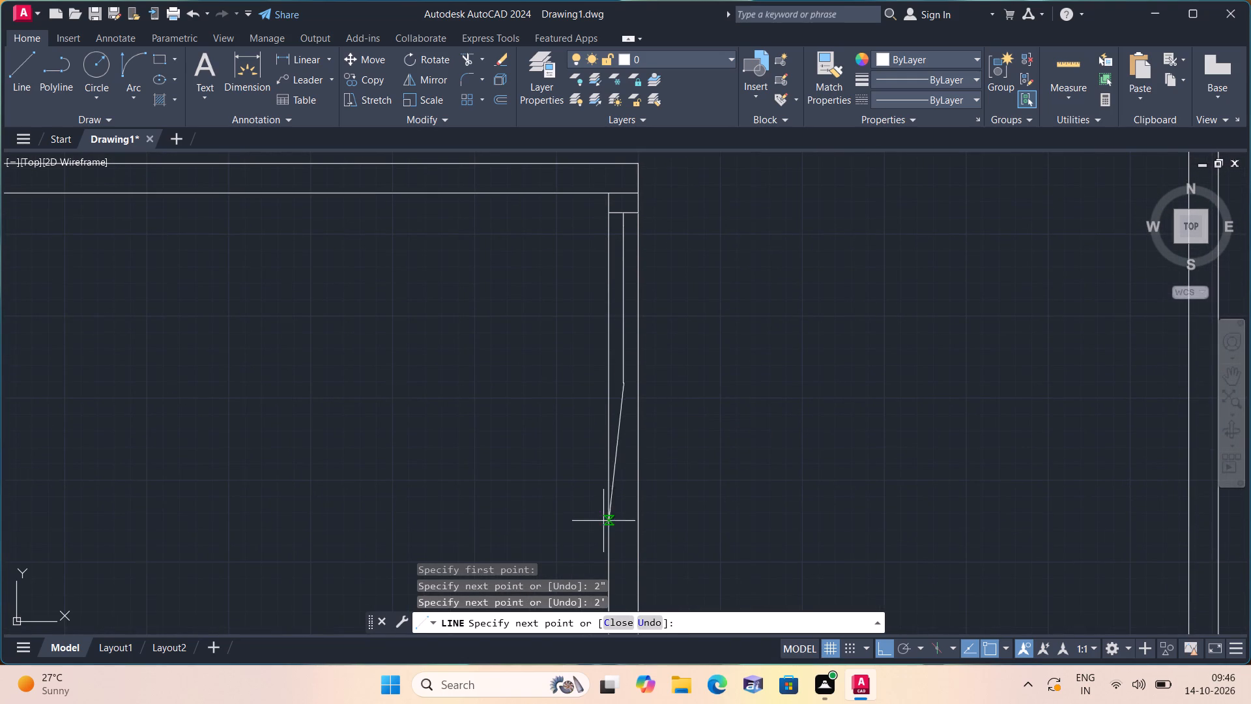
text(2")
key(space)
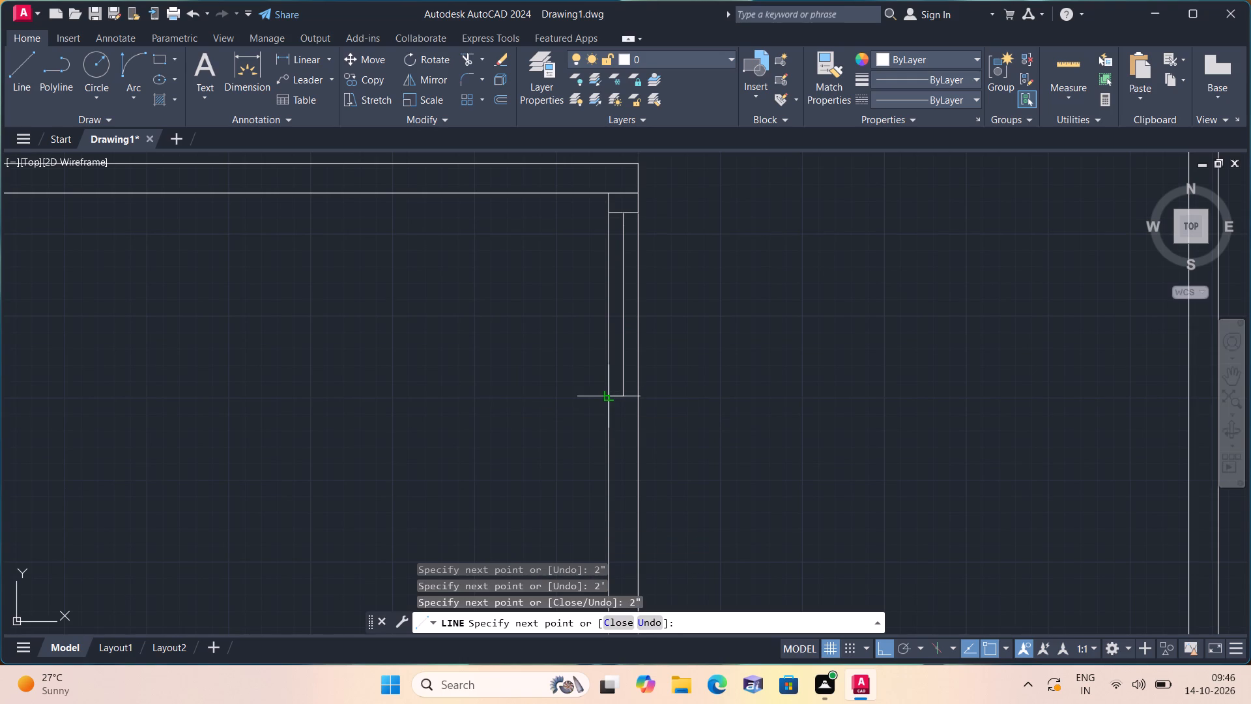
Draw the lower jamb line across the partition, running from the end of the centre segments to both wall faces.
click(605, 395)
key(space)
key(space)
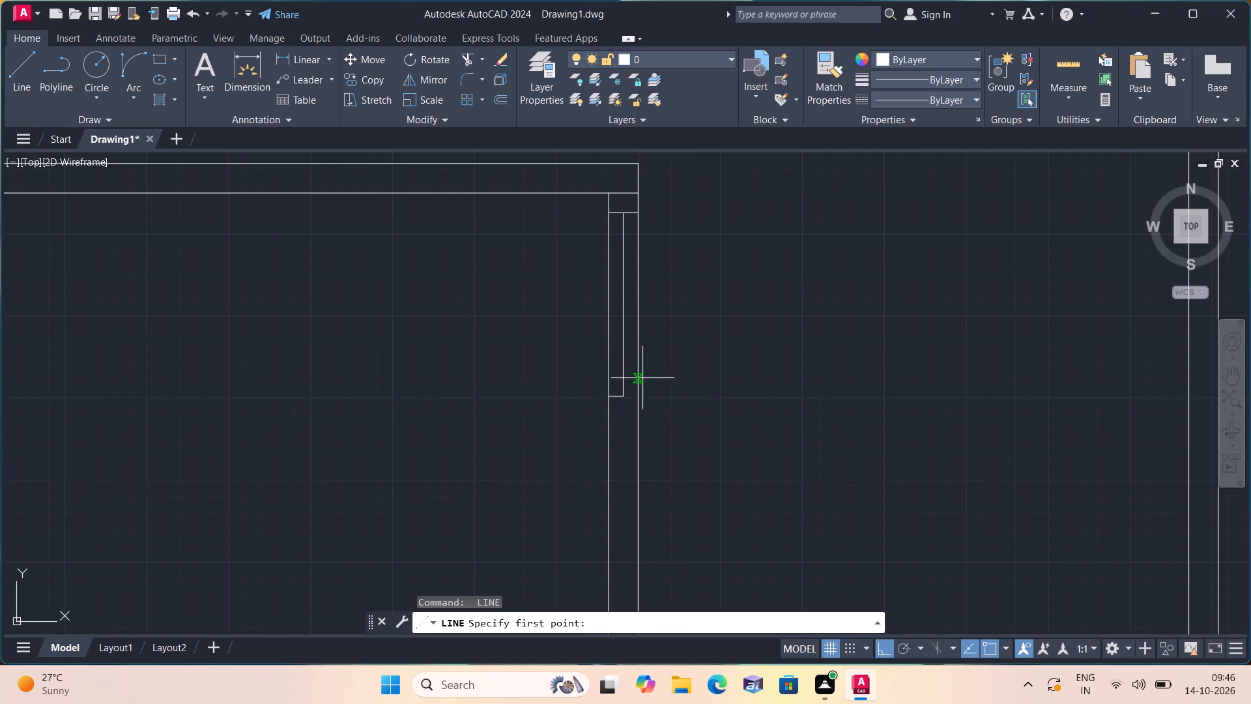
scroll(619, 398, up, 2)
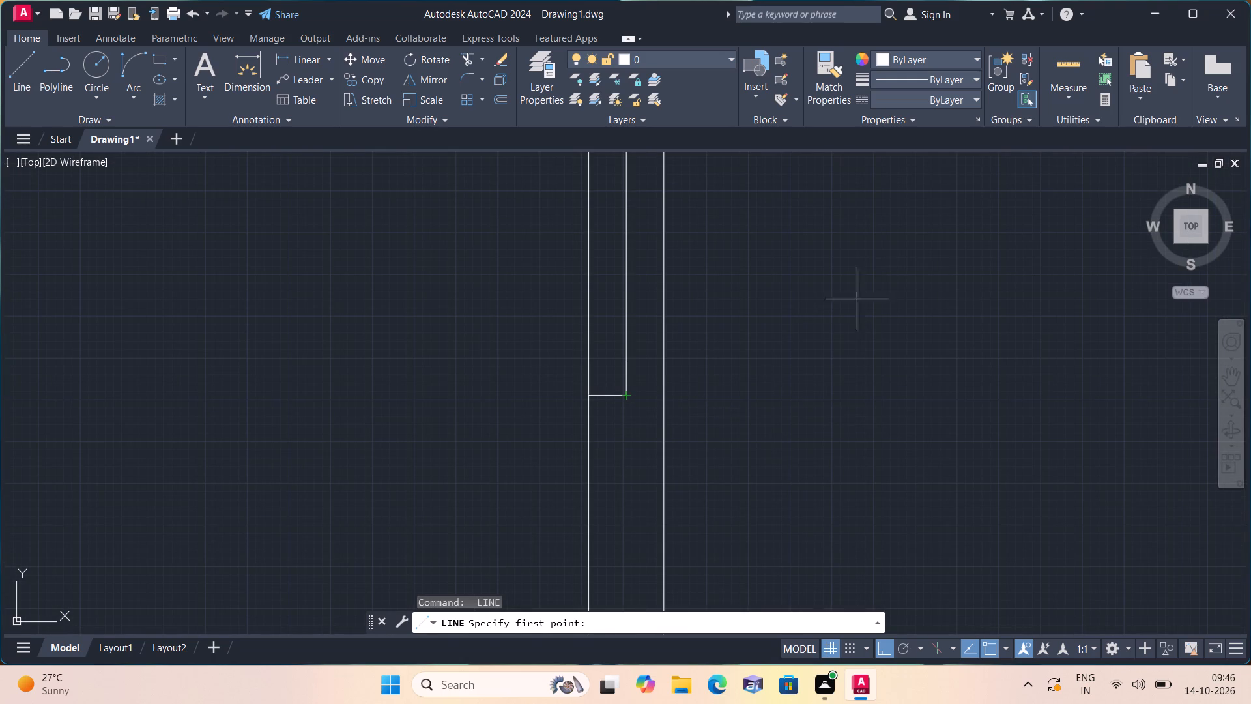
scroll(627, 400, up, 3)
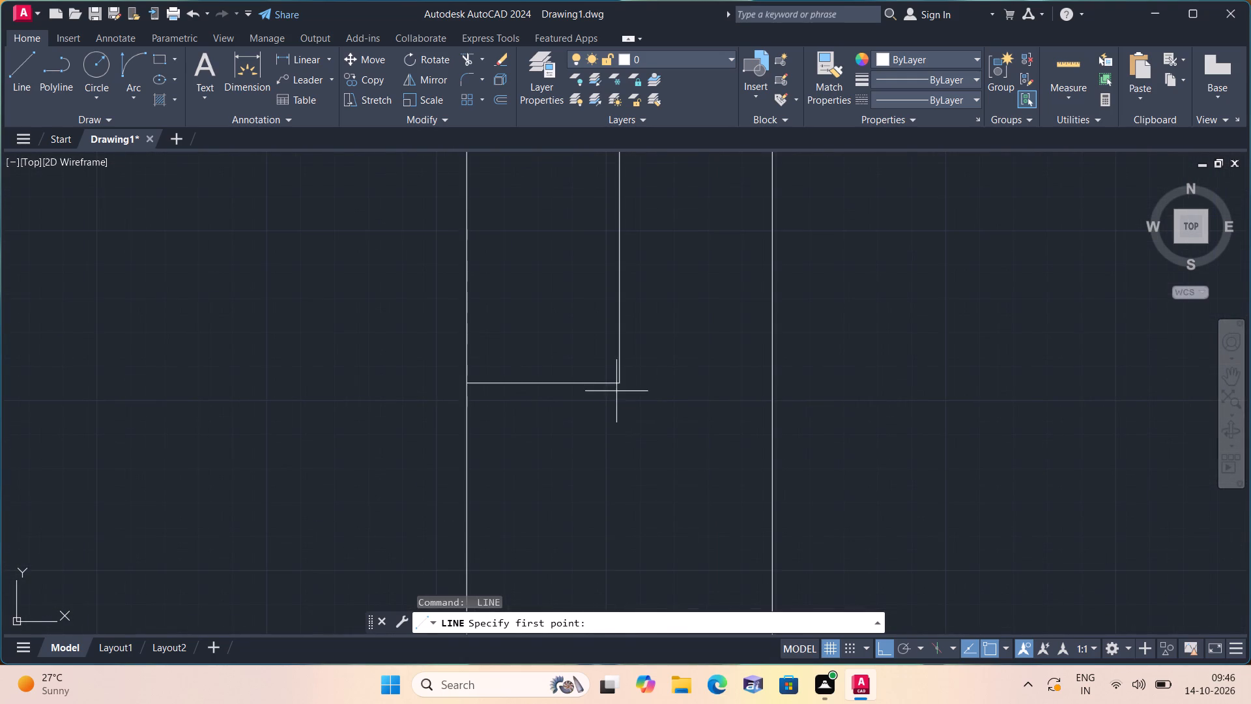
click(620, 379)
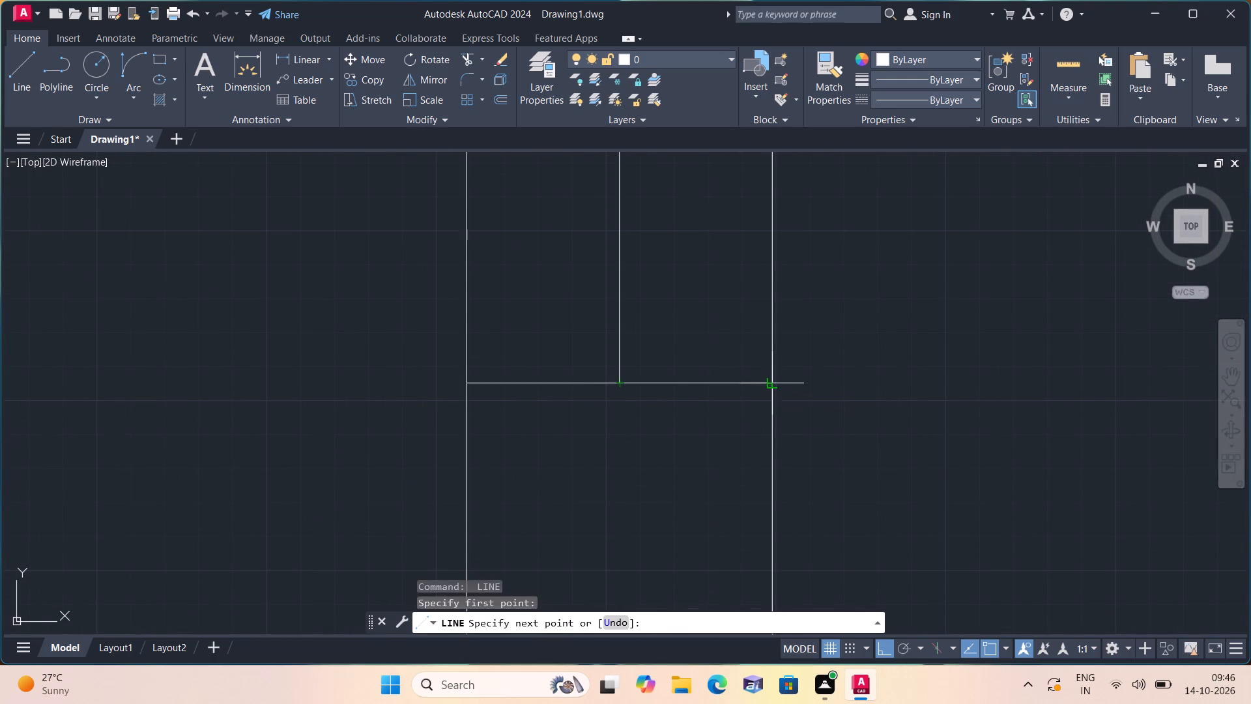
click(779, 386)
key(space)
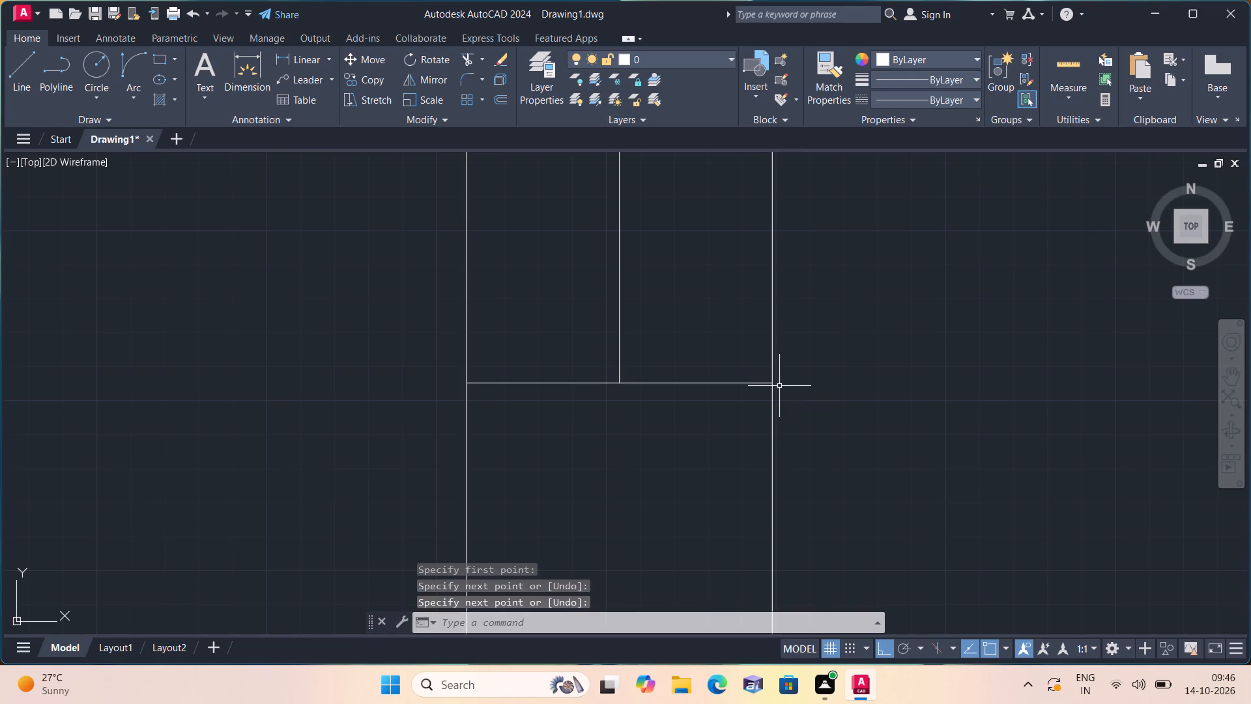
Trim both partition faces and the 2' centre segment between the two jamb lines to open the doorway.
scroll(779, 386, up, 3)
scroll(779, 386, down, 7)
middle_drag(802, 408, 795, 413)
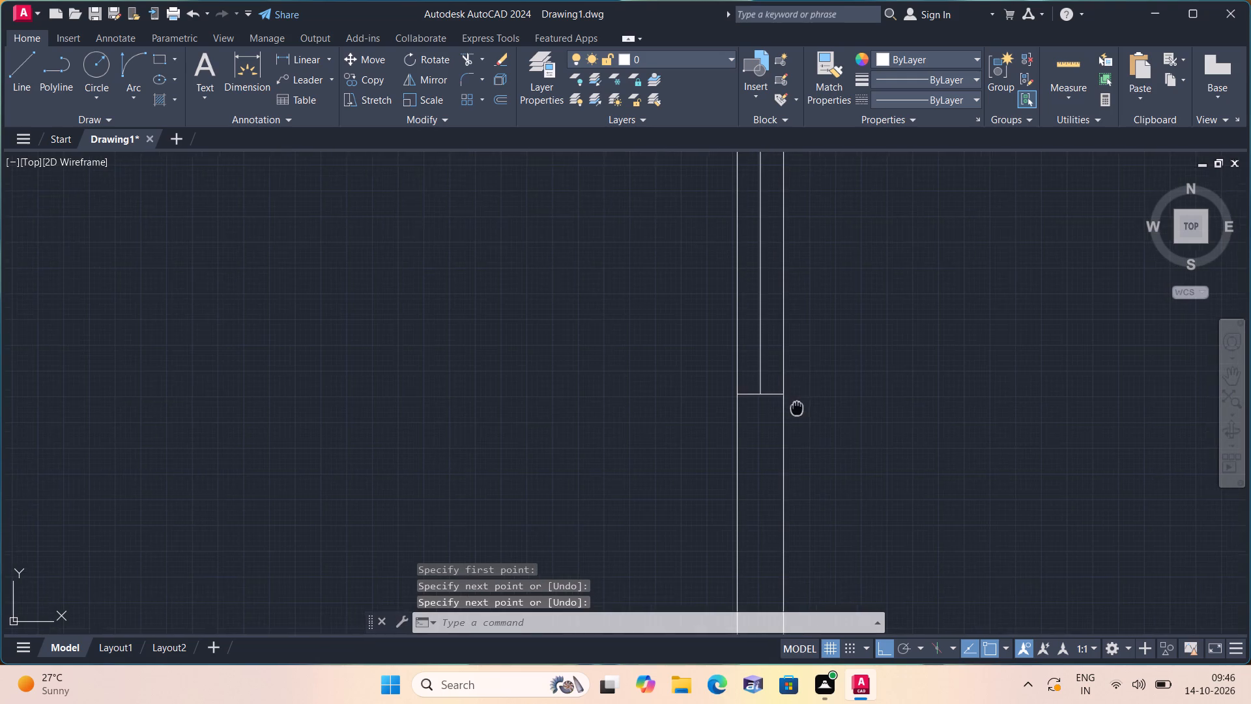
middle_drag(795, 413, 786, 474)
scroll(848, 427, down, 1)
text(tr)
text(im)
key(space)
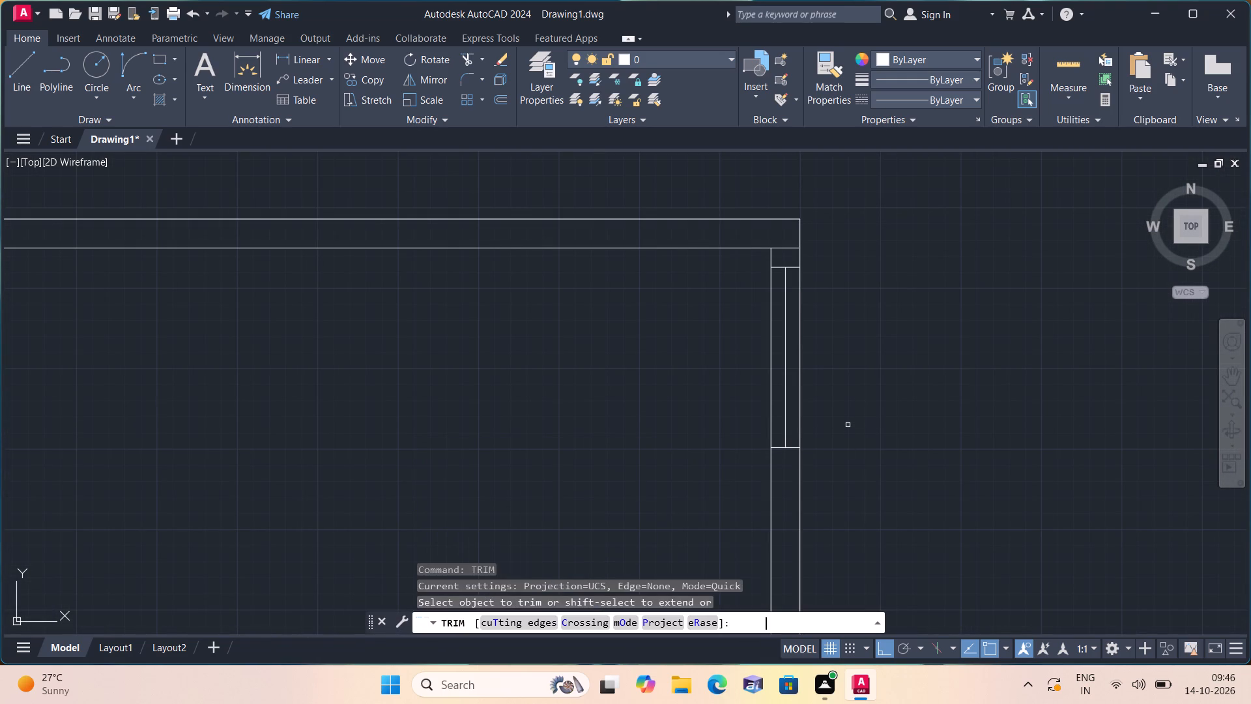
scroll(848, 425, up, 1)
click(879, 347)
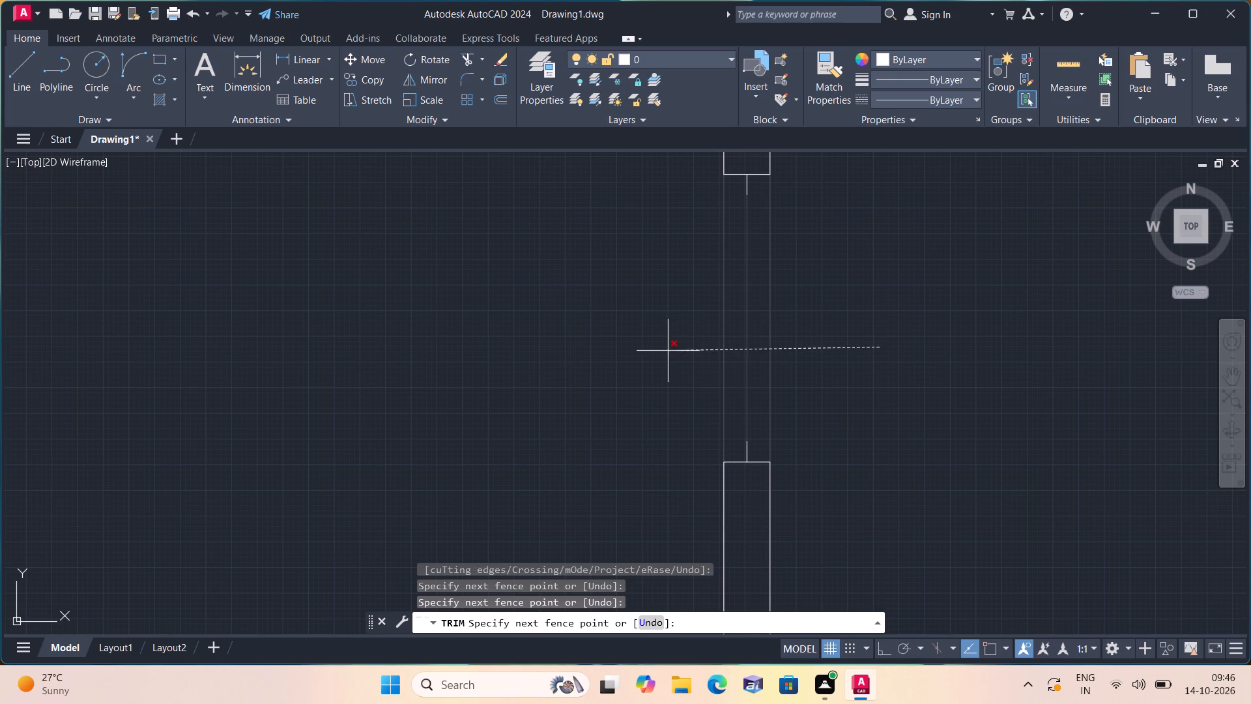
click(652, 352)
Trim the horizontal wall's lower face line where it crosses the upper jamb stub at the corner.
scroll(652, 352, down, 2)
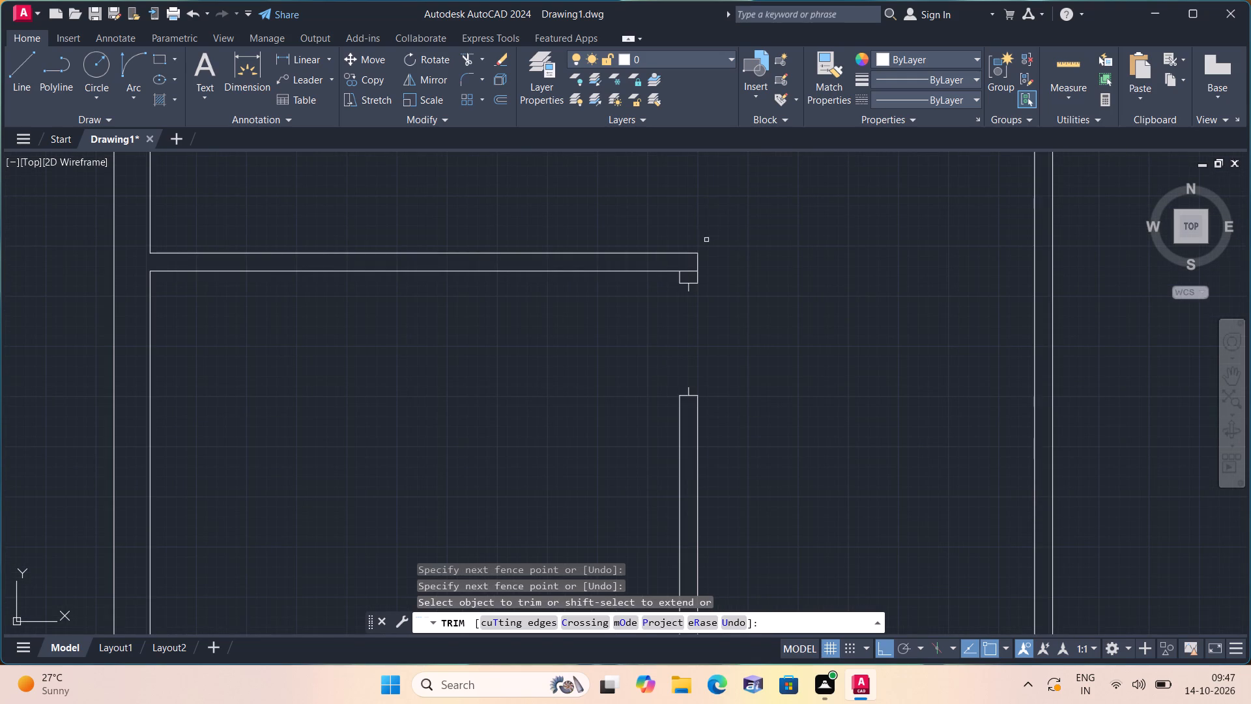
scroll(680, 259, up, 1)
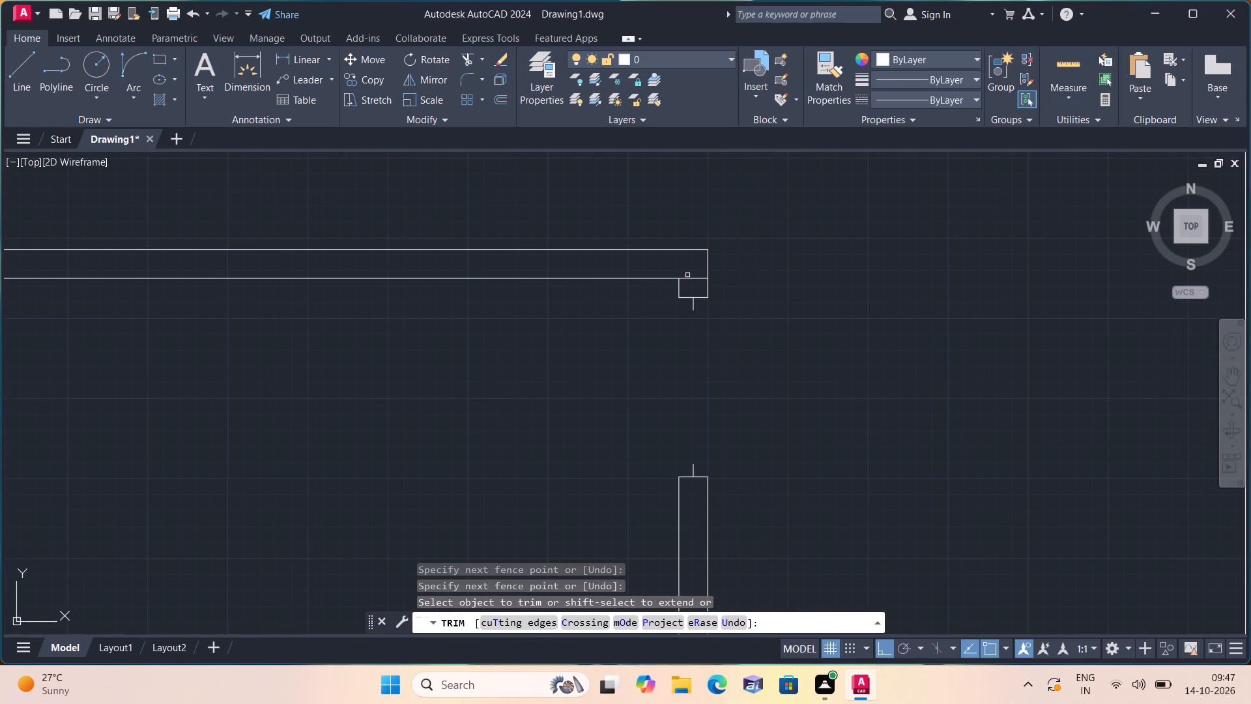
click(687, 279)
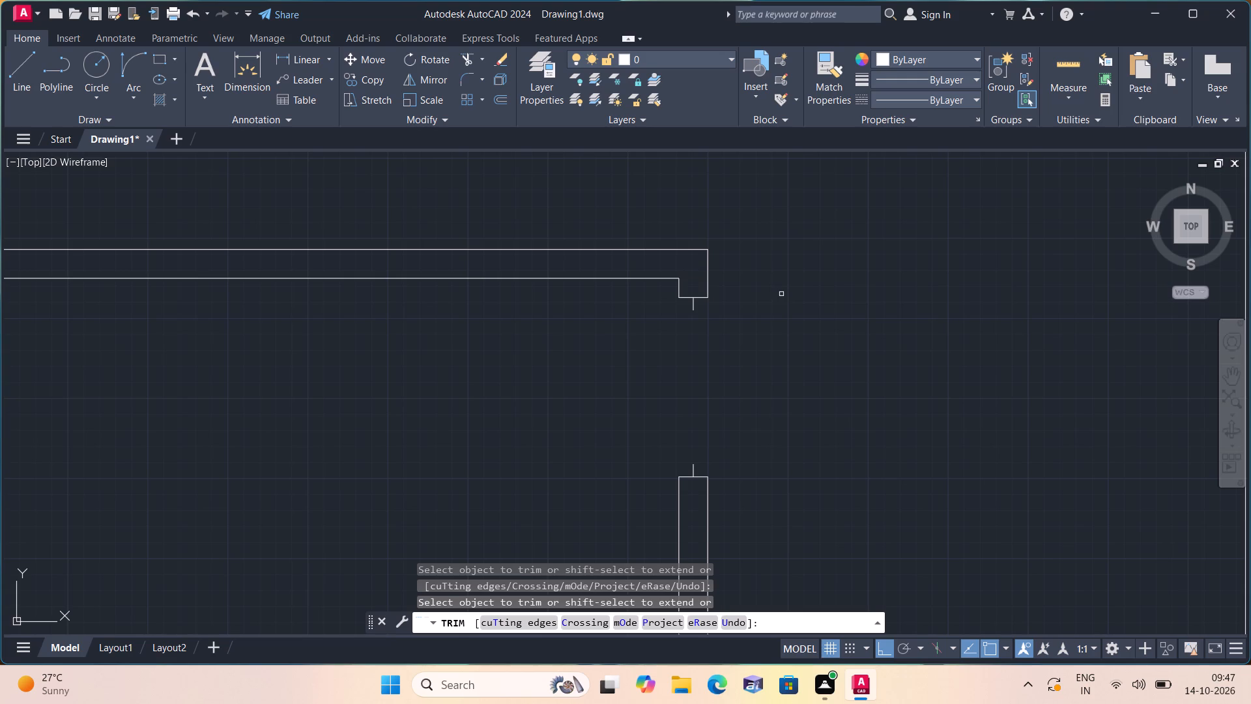
key(space)
Draw a 2' door leaf line leftward from the lower end of the upper jamb's centre stub.
text(l)
key(space)
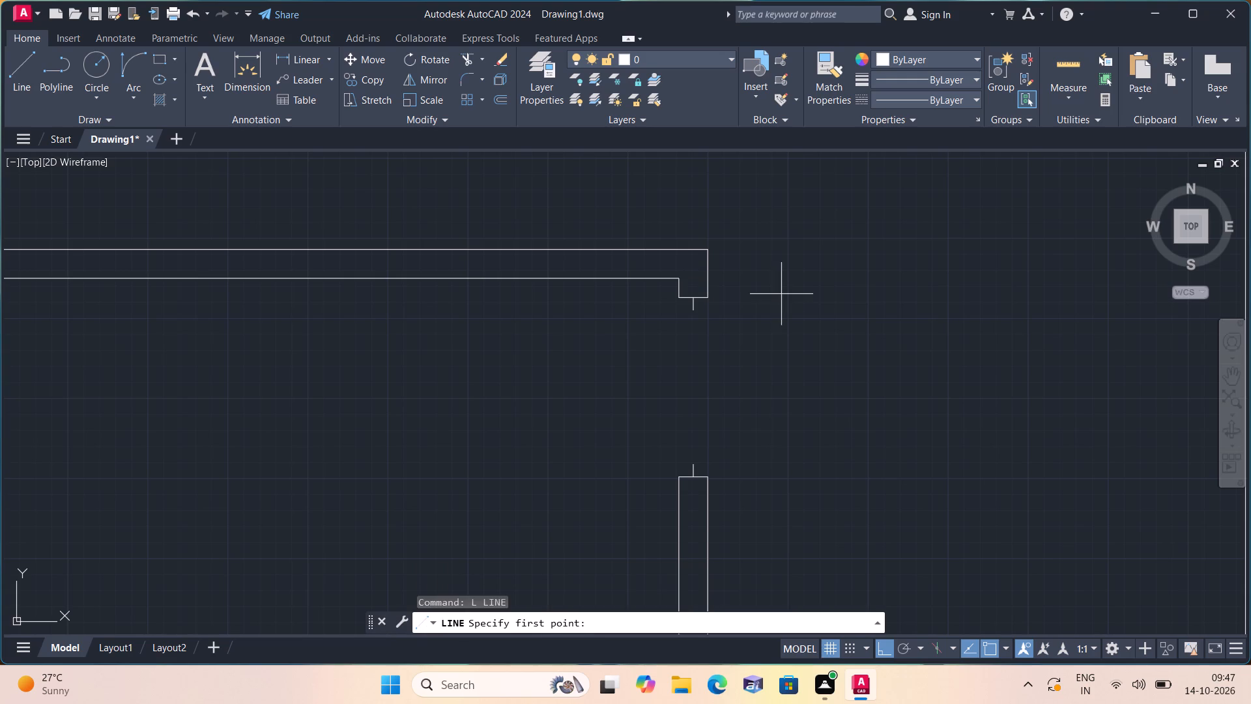
click(691, 310)
scroll(636, 307, down, 3)
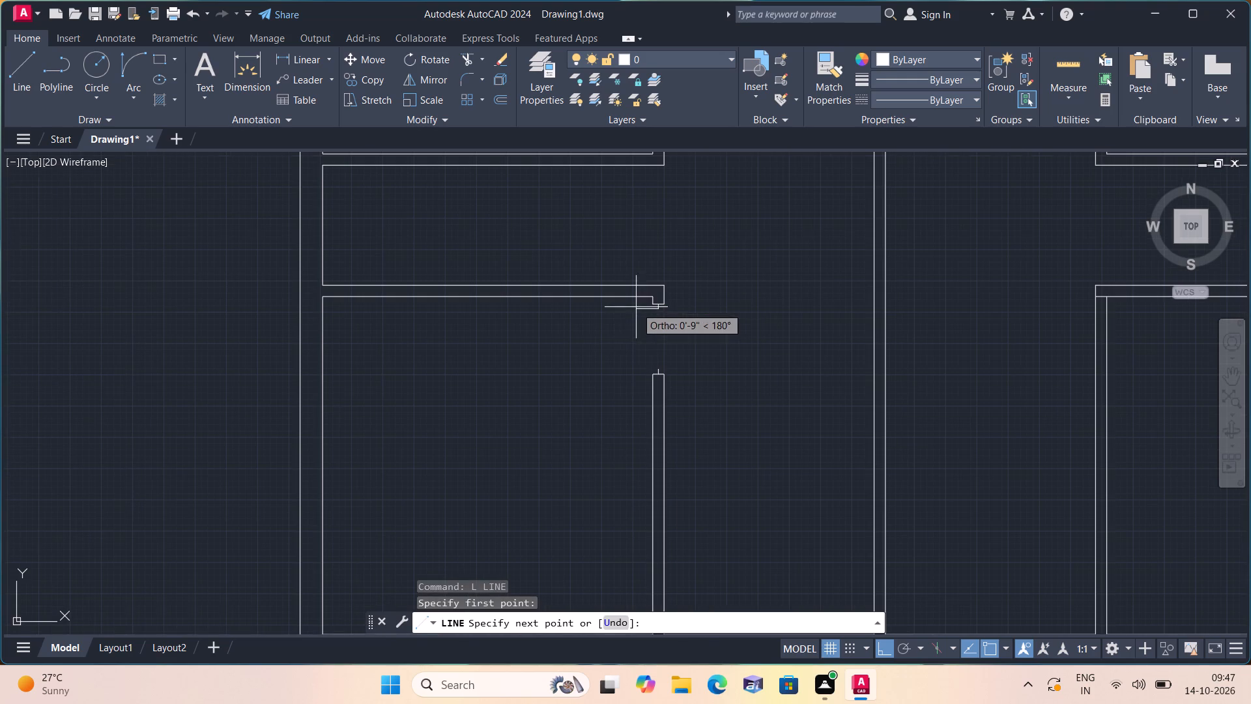
text(2')
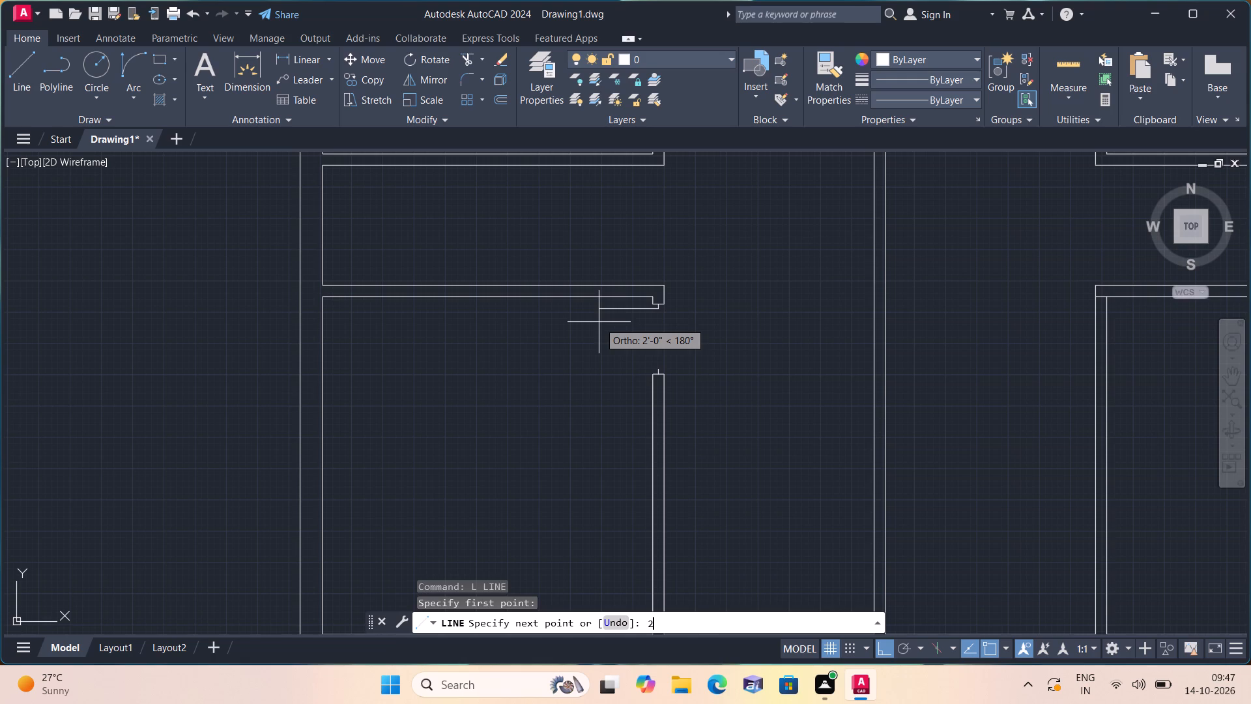
key(space)
key(Escape)
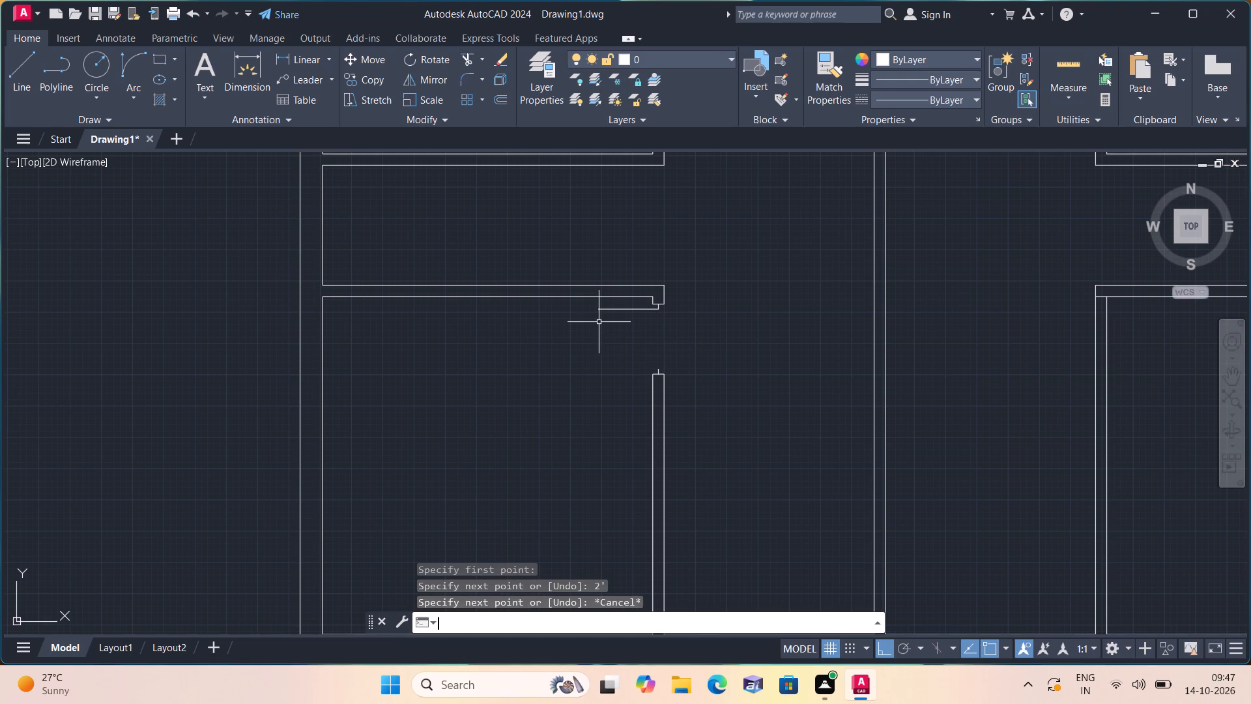
Draw the quarter-circle door swing with a Start, End, Direction arc from the leaf's free end to the lower jamb stub's tip.
click(134, 99)
click(162, 295)
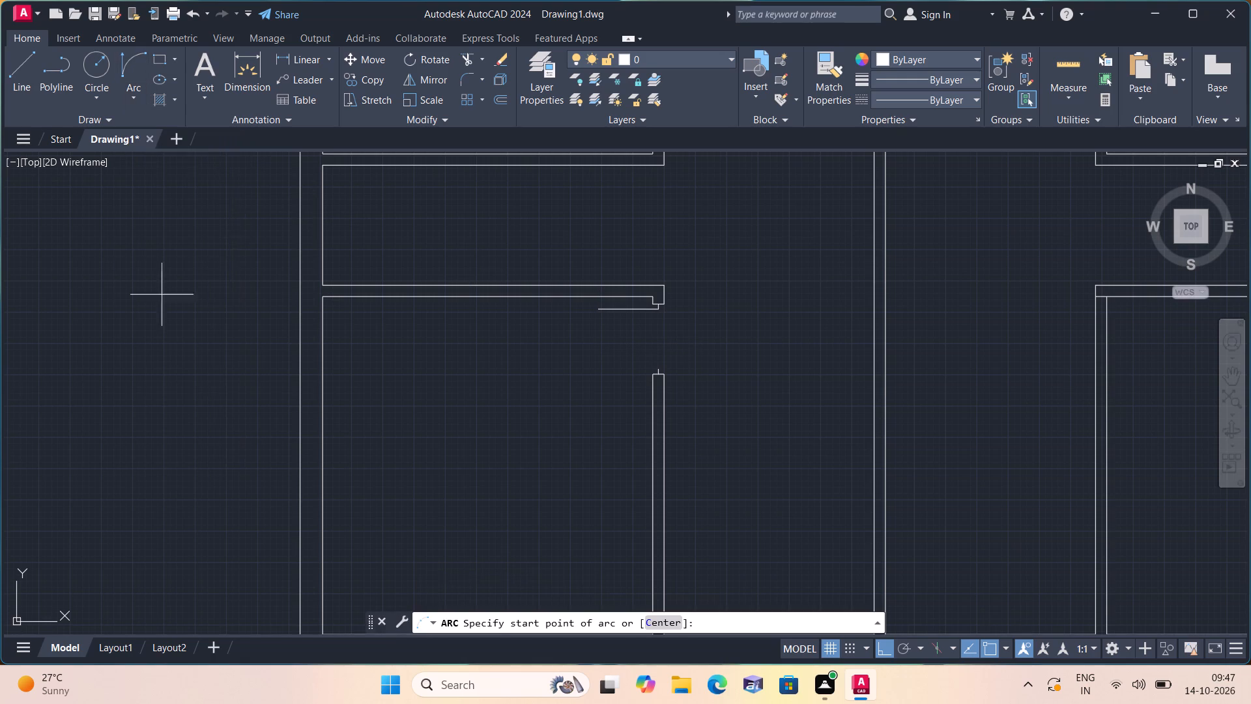
click(595, 312)
scroll(661, 366, up, 1)
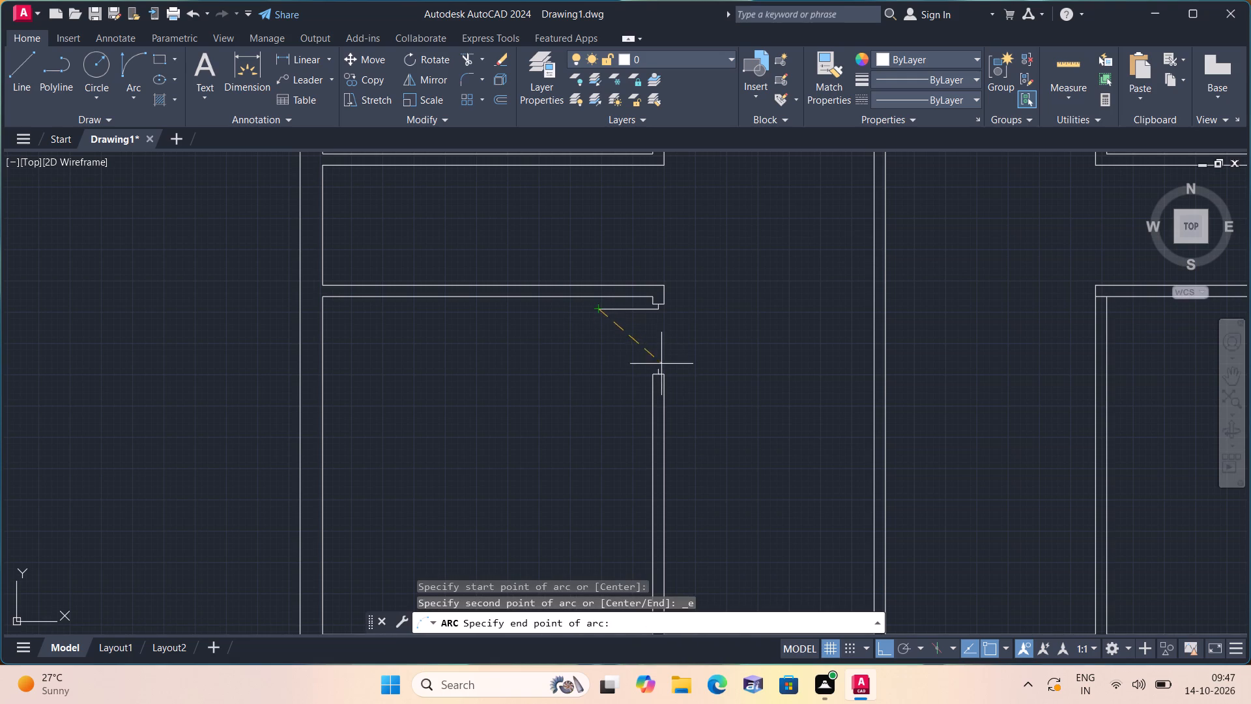
scroll(661, 366, up, 2)
click(649, 375)
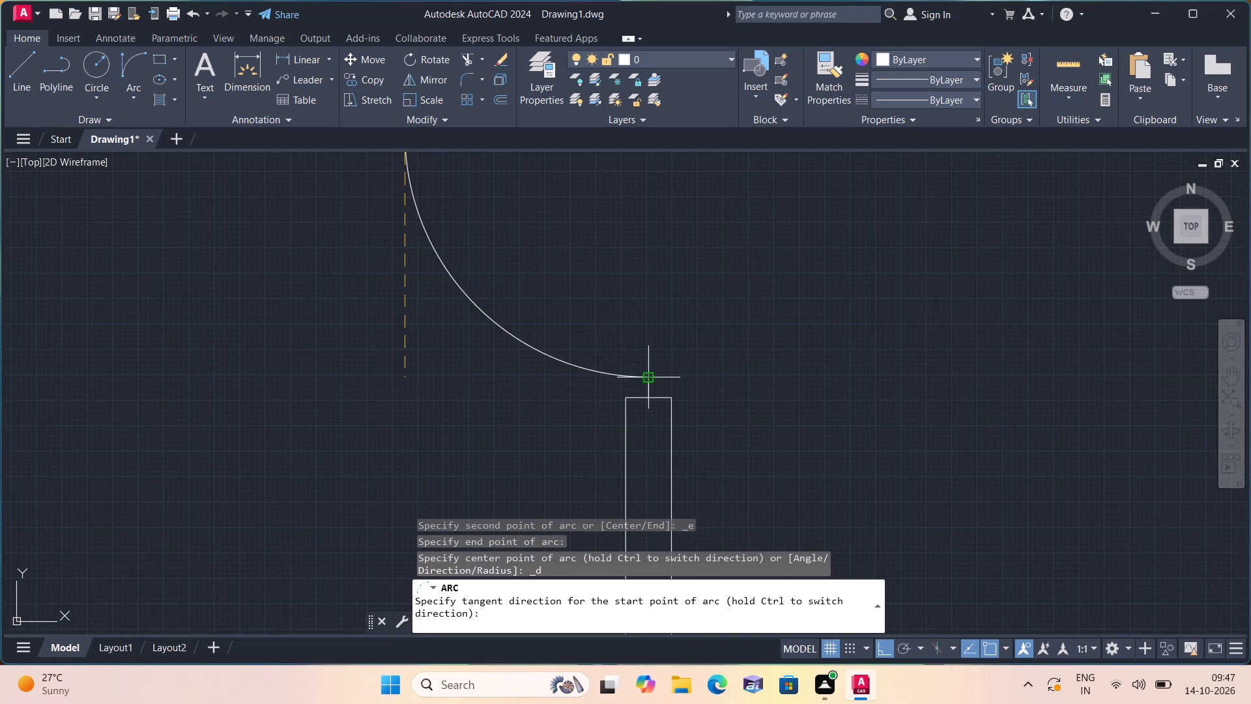
click(463, 339)
scroll(463, 339, down, 2)
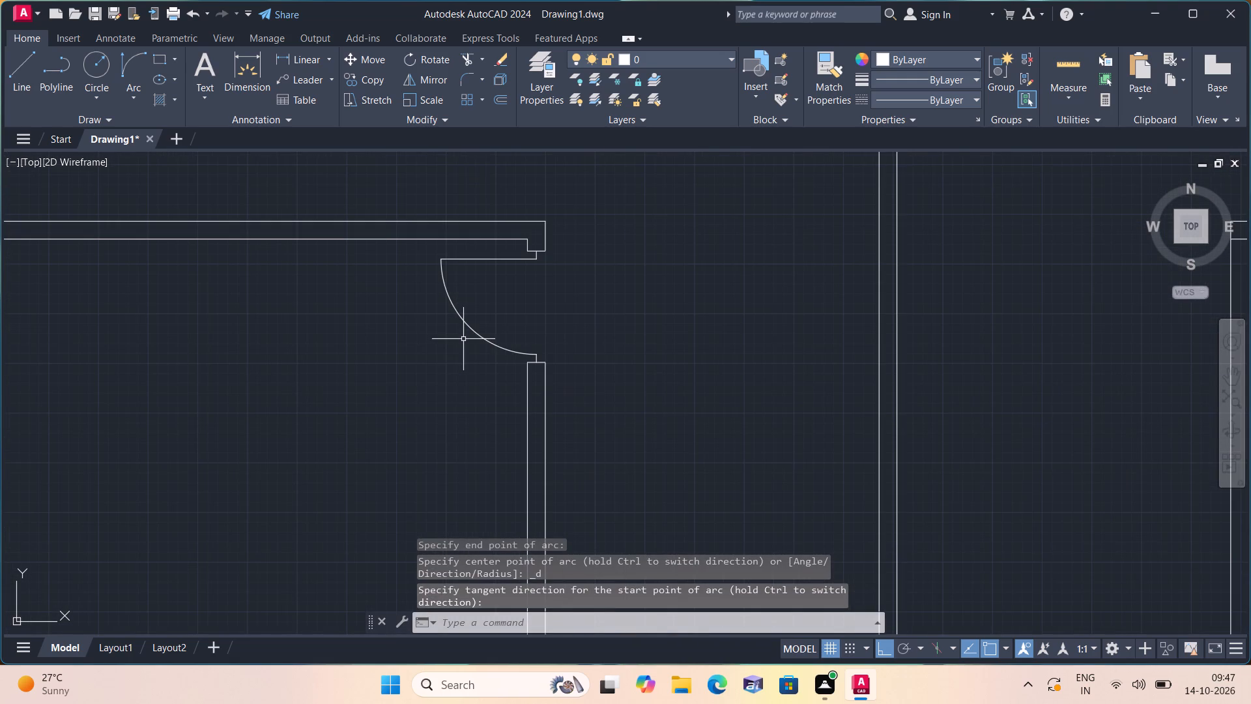
Offset the door leaf line 1" downward to give the leaf its thickness.
middle_drag(456, 341, 526, 449)
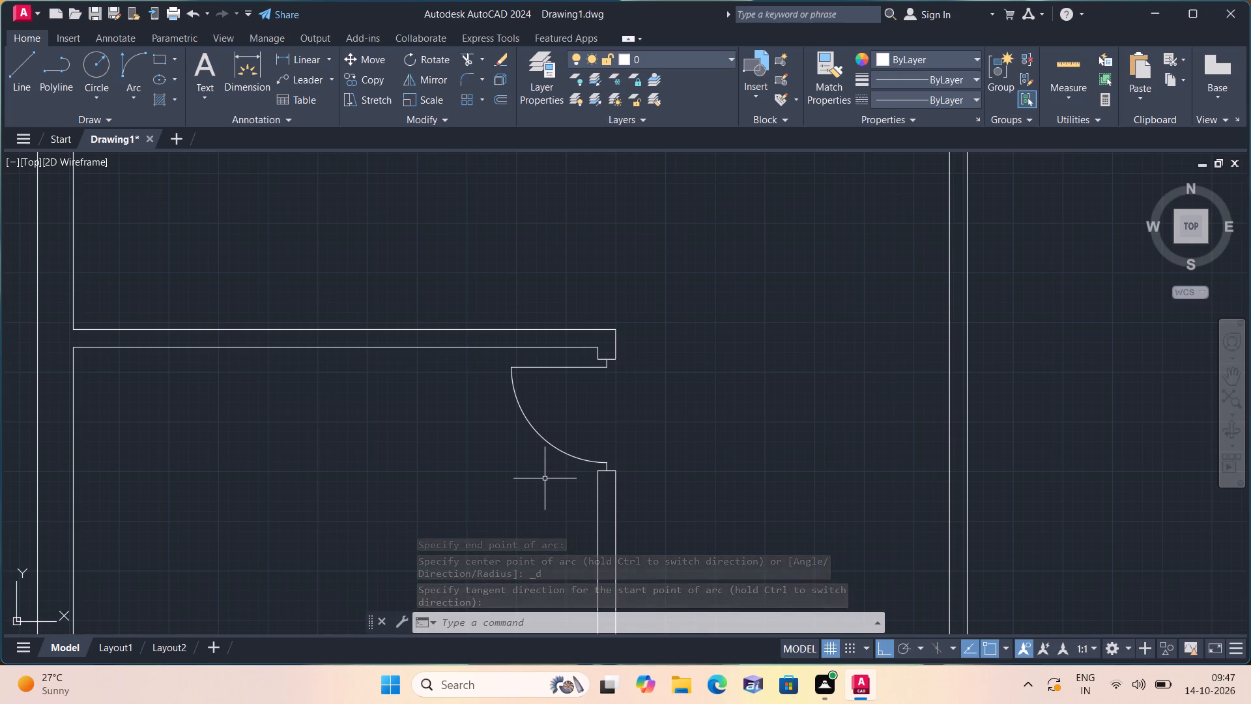
text(off)
key(space)
text(1")
key(space)
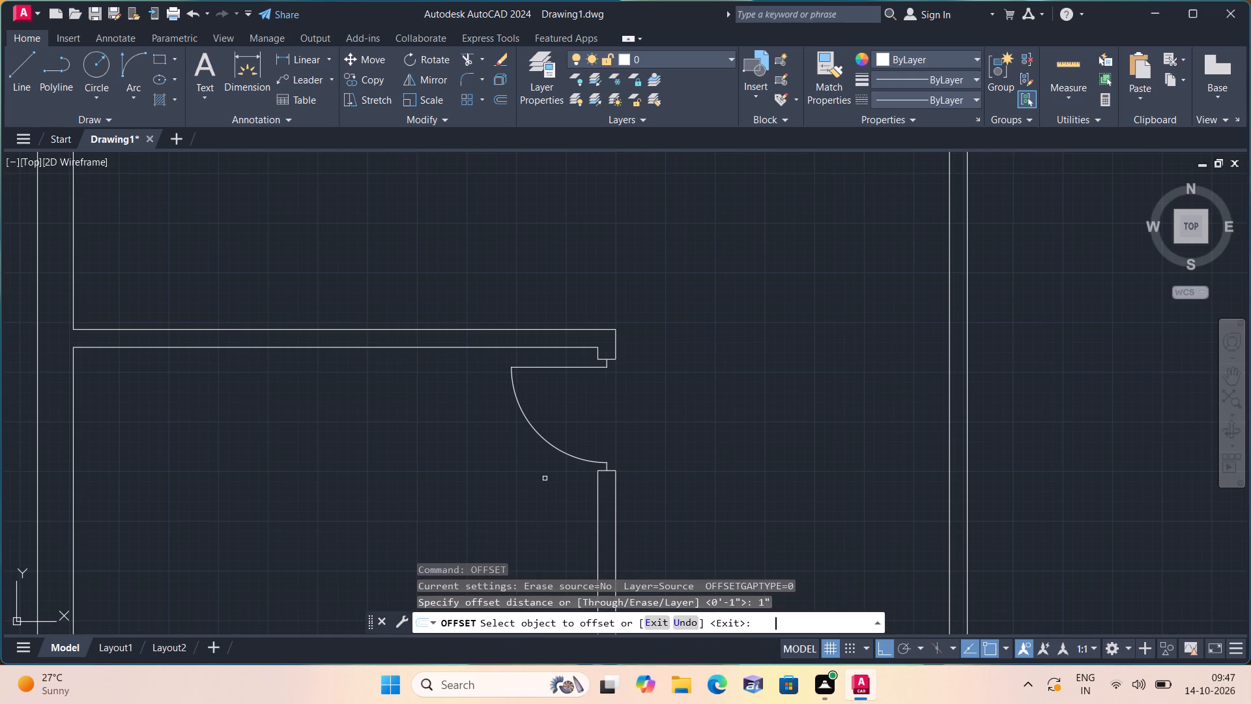
scroll(574, 411, up, 1)
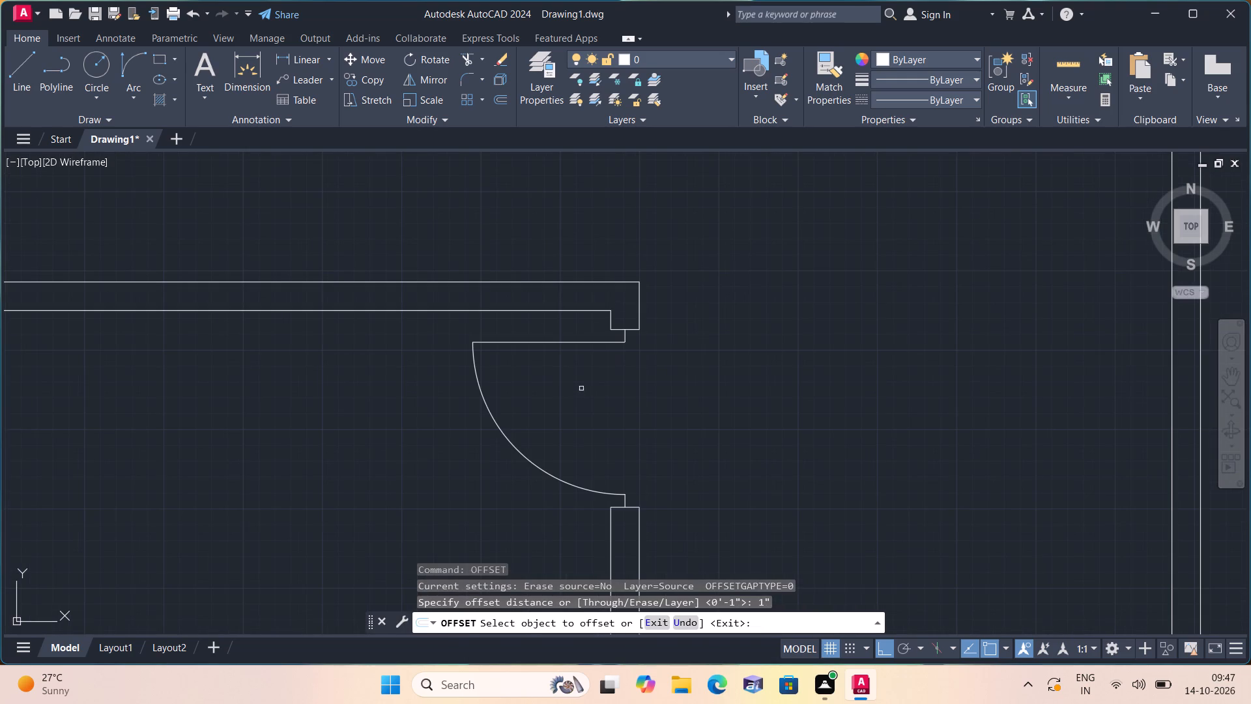
click(599, 342)
click(594, 390)
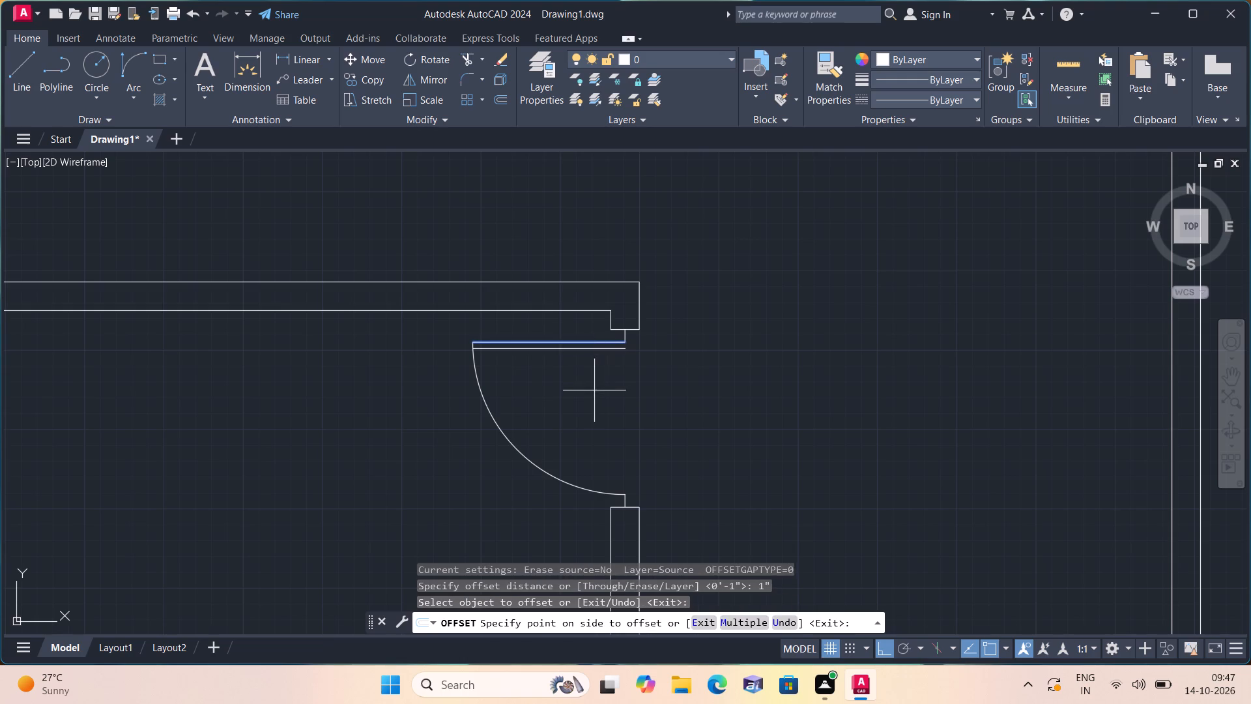
key(space)
Close the hinge end of the door leaf with a short line joining its two long edges.
text(l)
key(space)
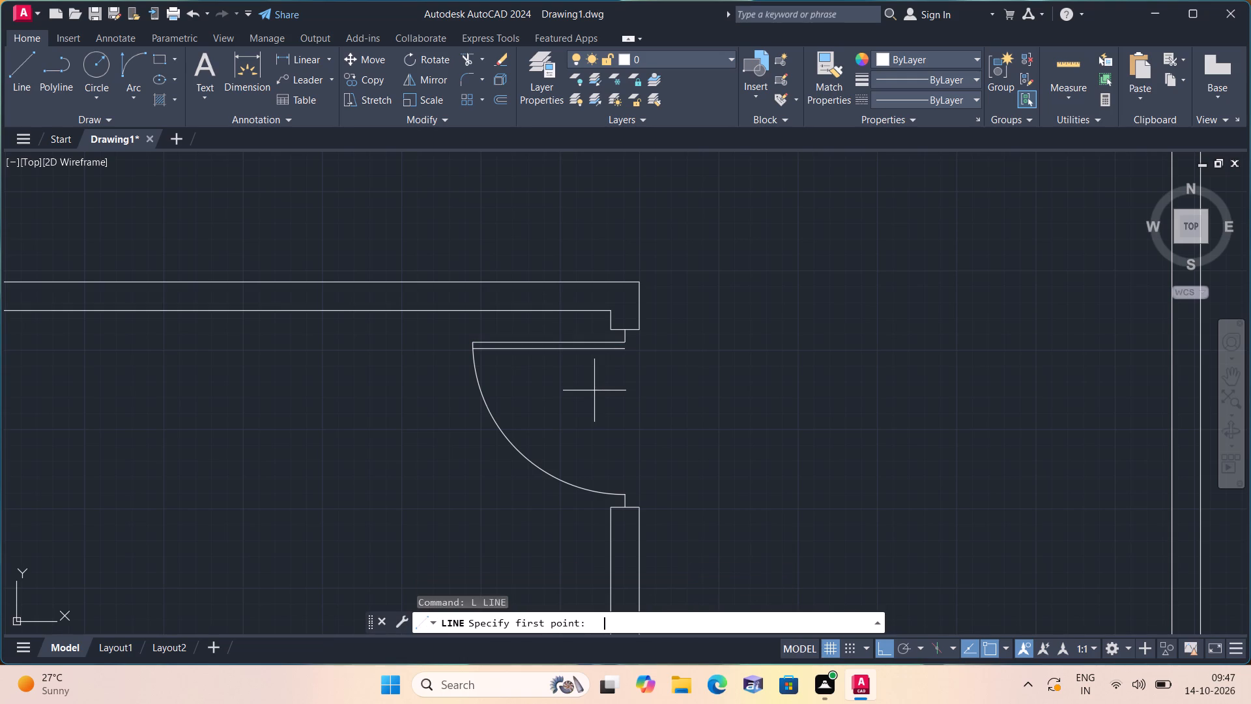
scroll(663, 345, up, 2)
scroll(571, 364, up, 1)
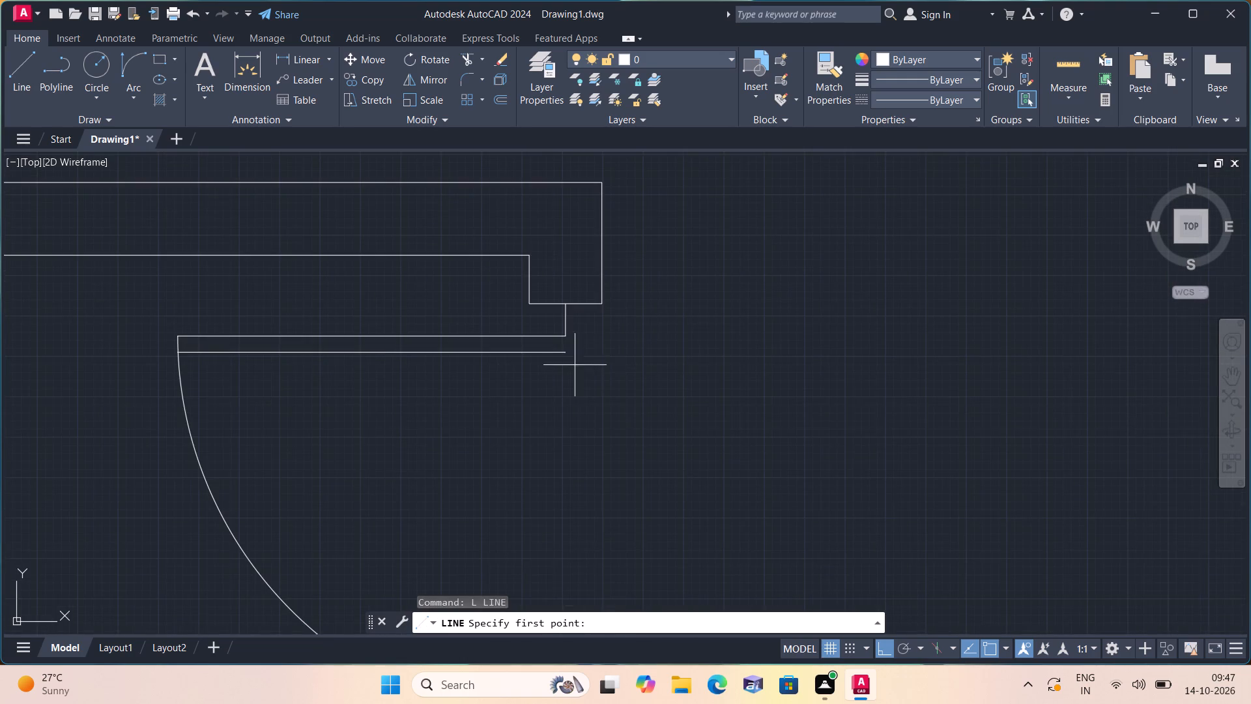
click(564, 312)
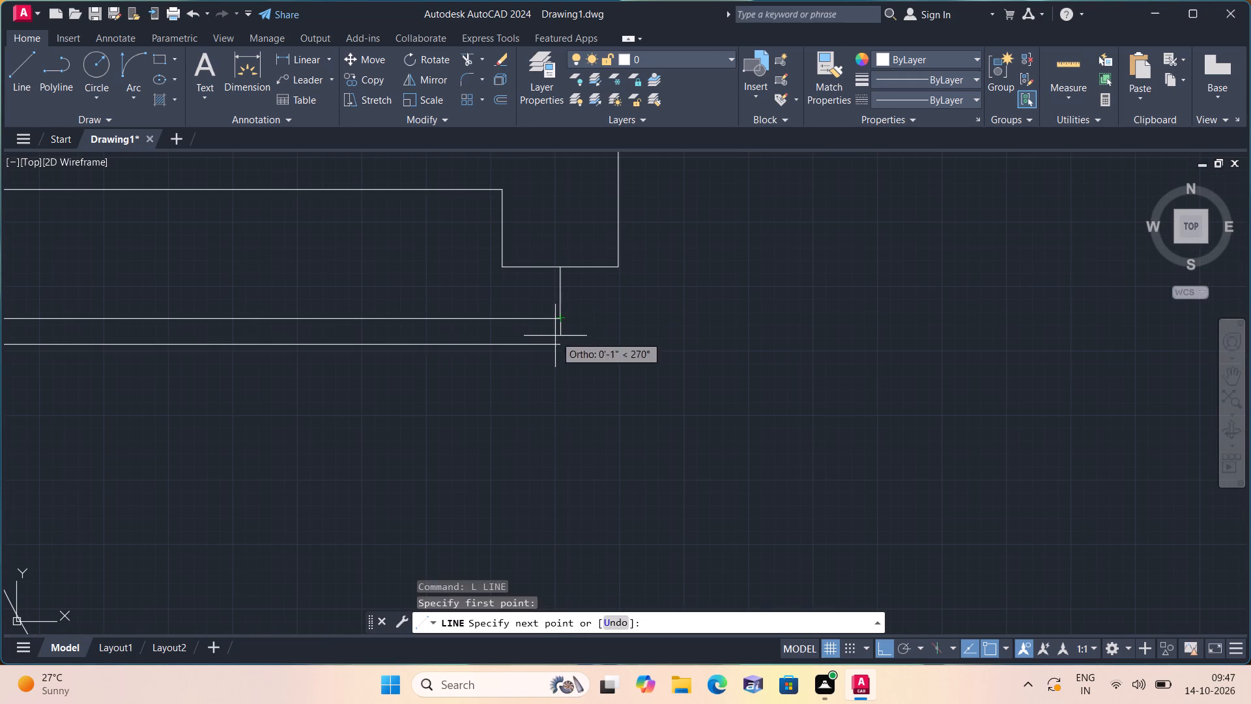
click(556, 349)
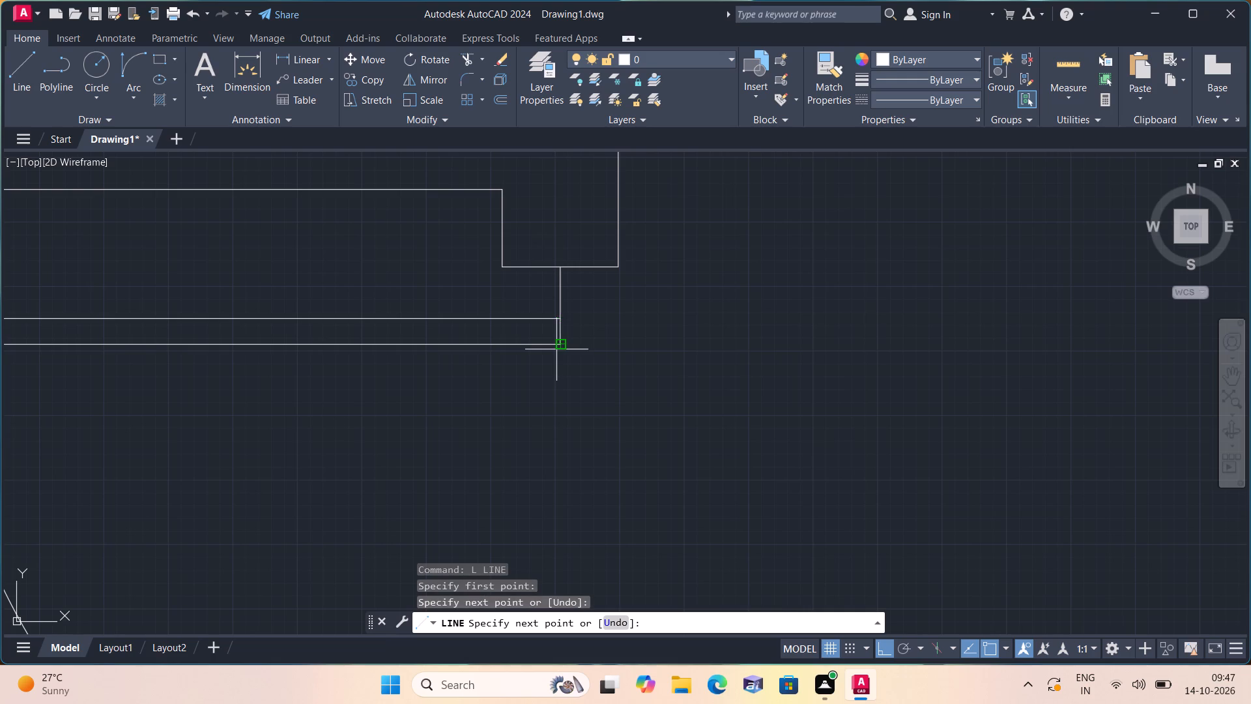
key(space)
At the next room's upper-left wall corner, draw 3" down from the inner corner and a jamb line across the vertical partition.
scroll(569, 353, down, 2)
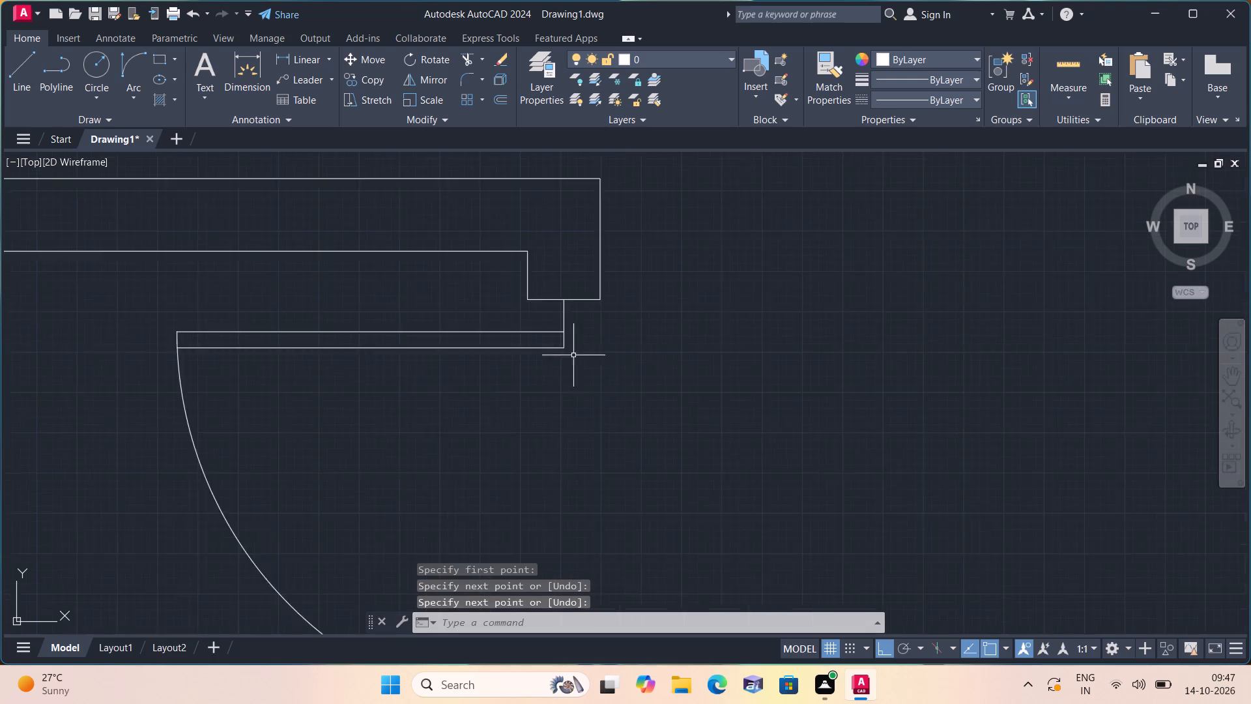
scroll(589, 362, down, 2)
middle_drag(744, 373, 628, 290)
scroll(673, 320, down, 3)
scroll(712, 285, up, 1)
scroll(760, 247, up, 2)
middle_drag(765, 311, 768, 444)
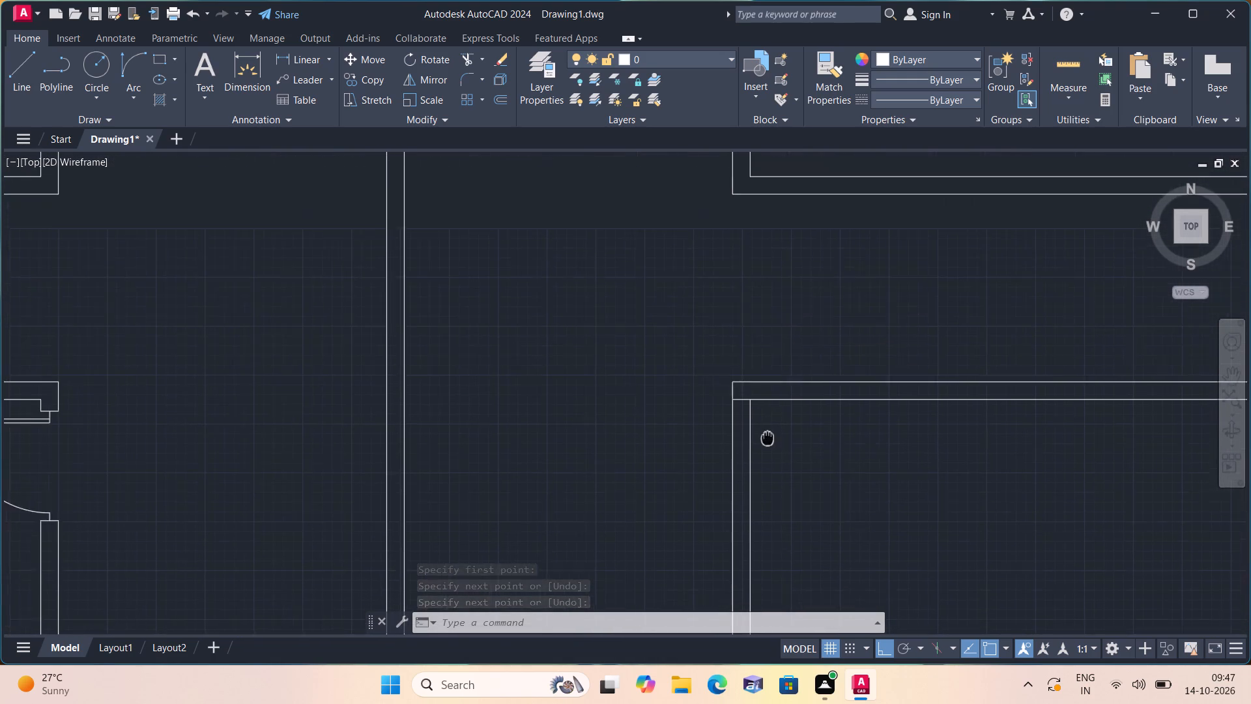
text(l)
key(space)
scroll(768, 447, up, 1)
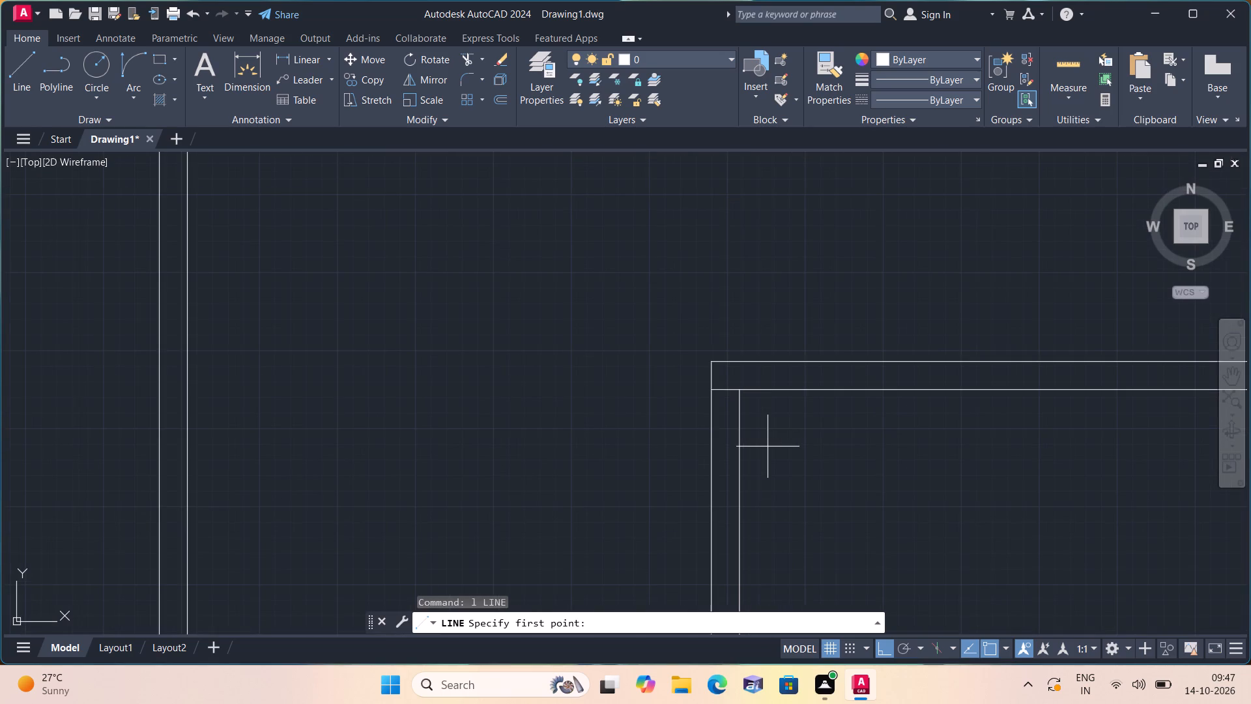
scroll(722, 393, up, 1)
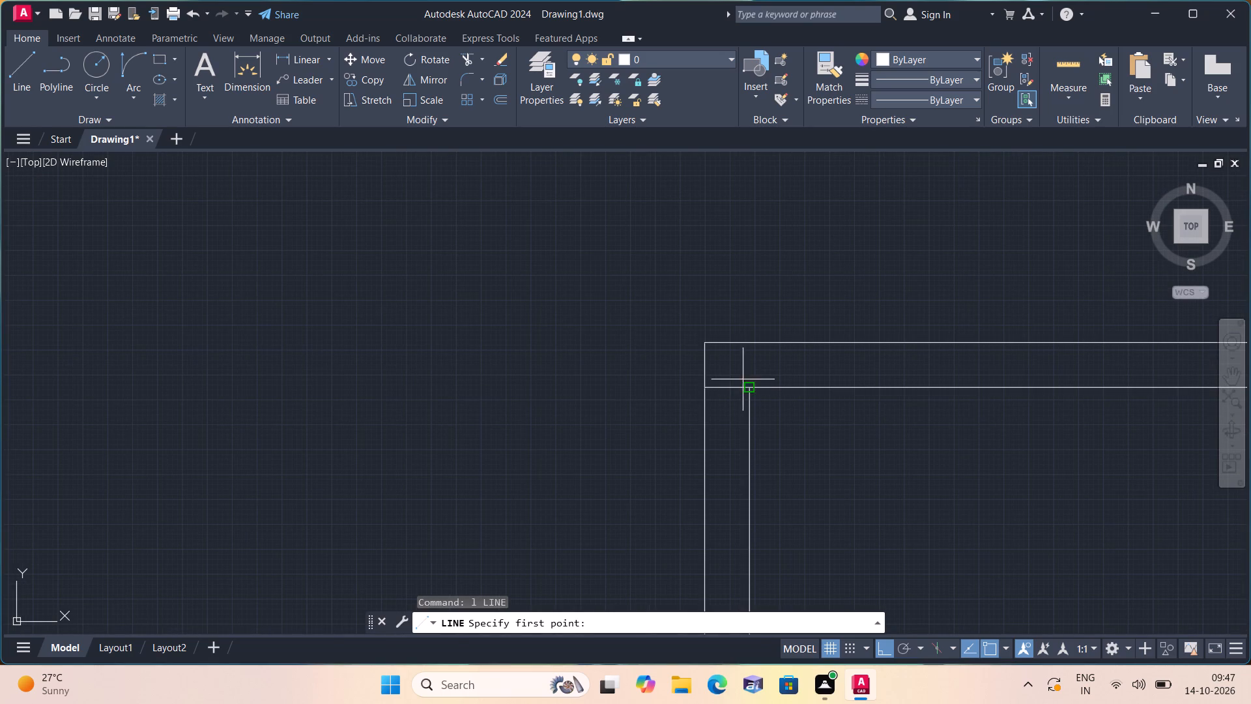
click(749, 386)
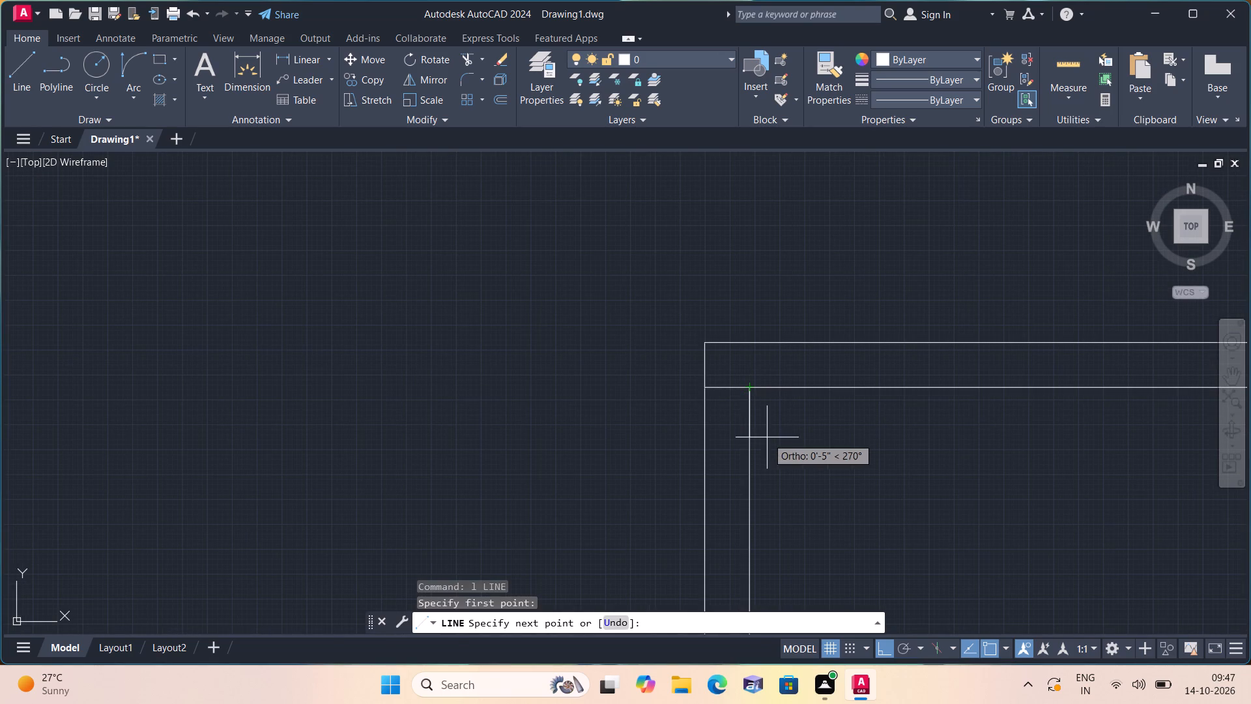
text(3")
key(space)
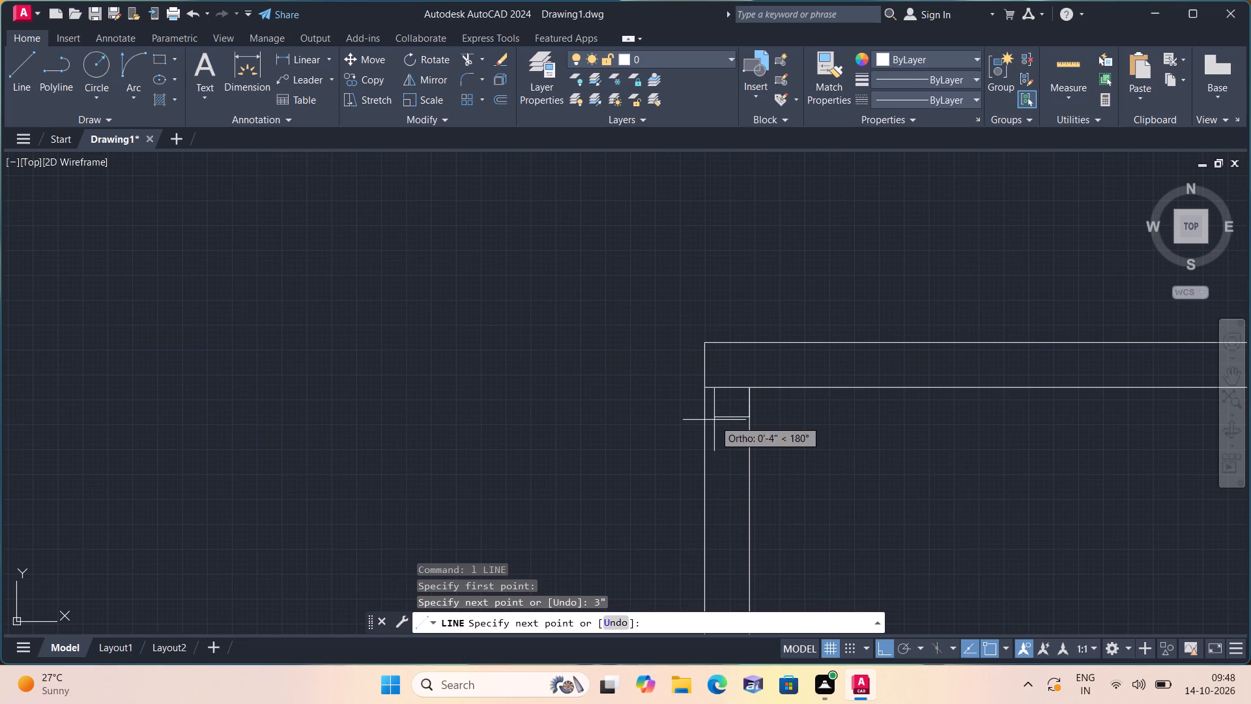
click(707, 415)
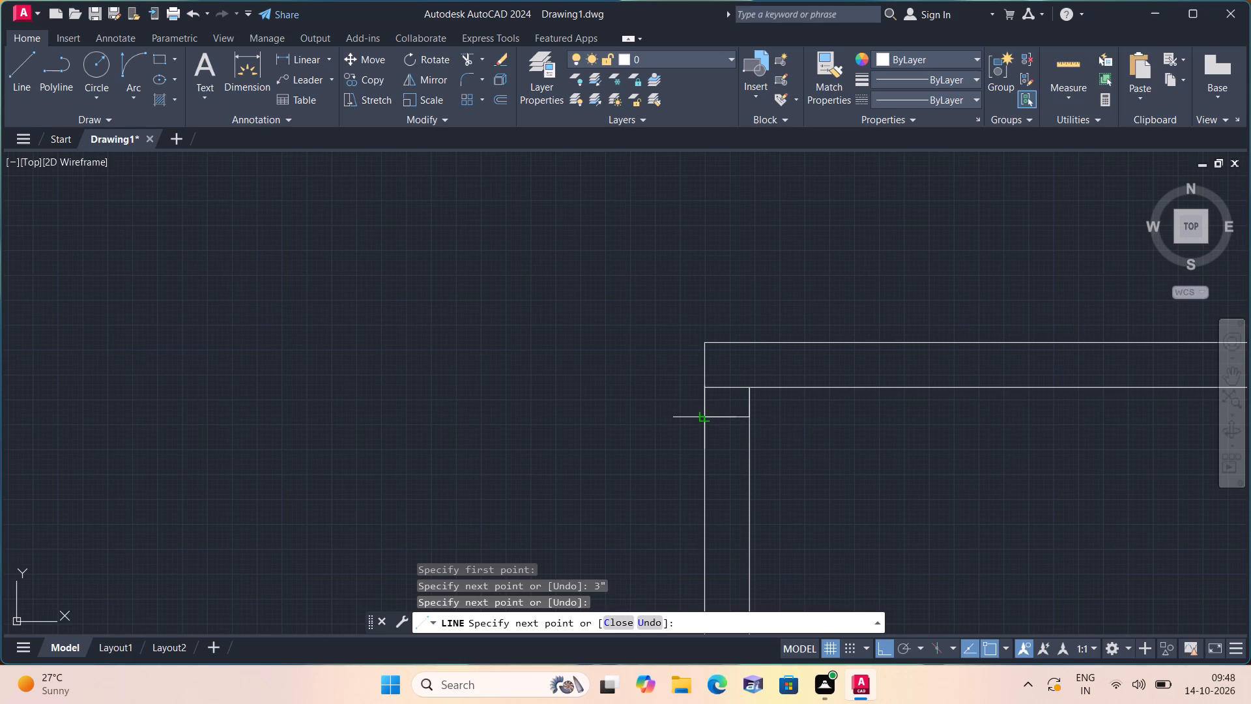
key(space)
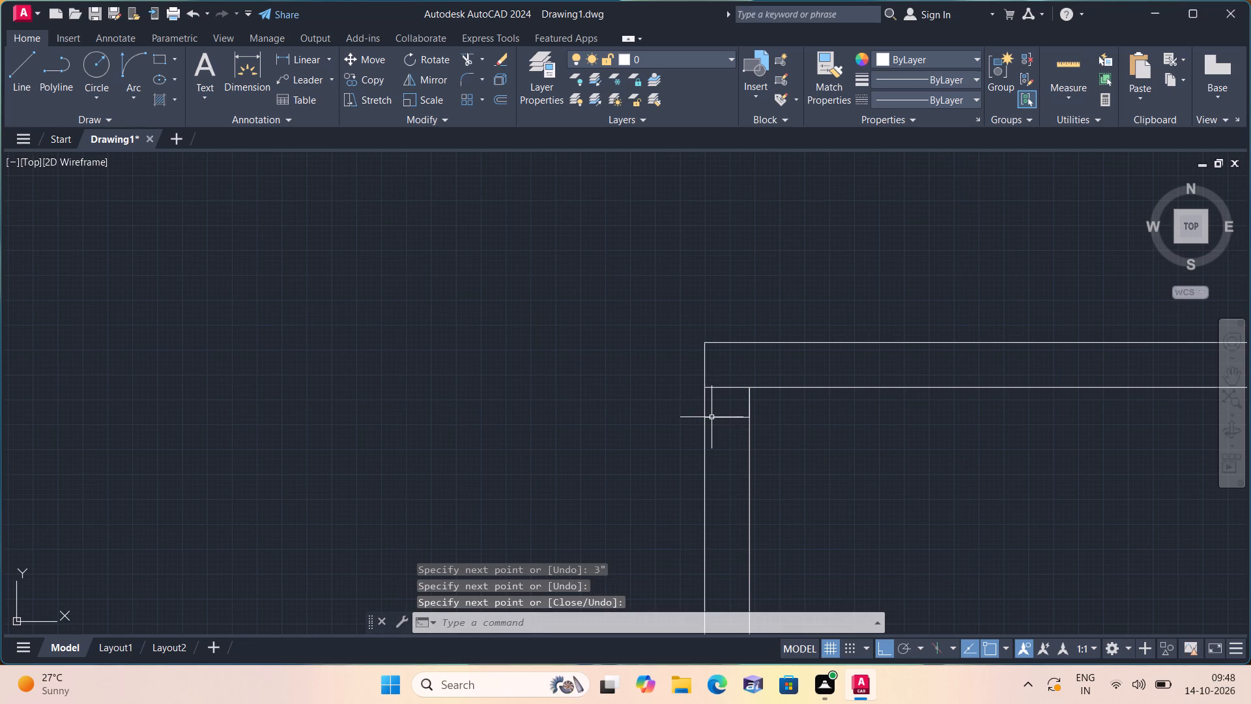
Delete the 3" helper segment overlapping the partition's inner face above the new jamb line.
scroll(756, 400, up, 2)
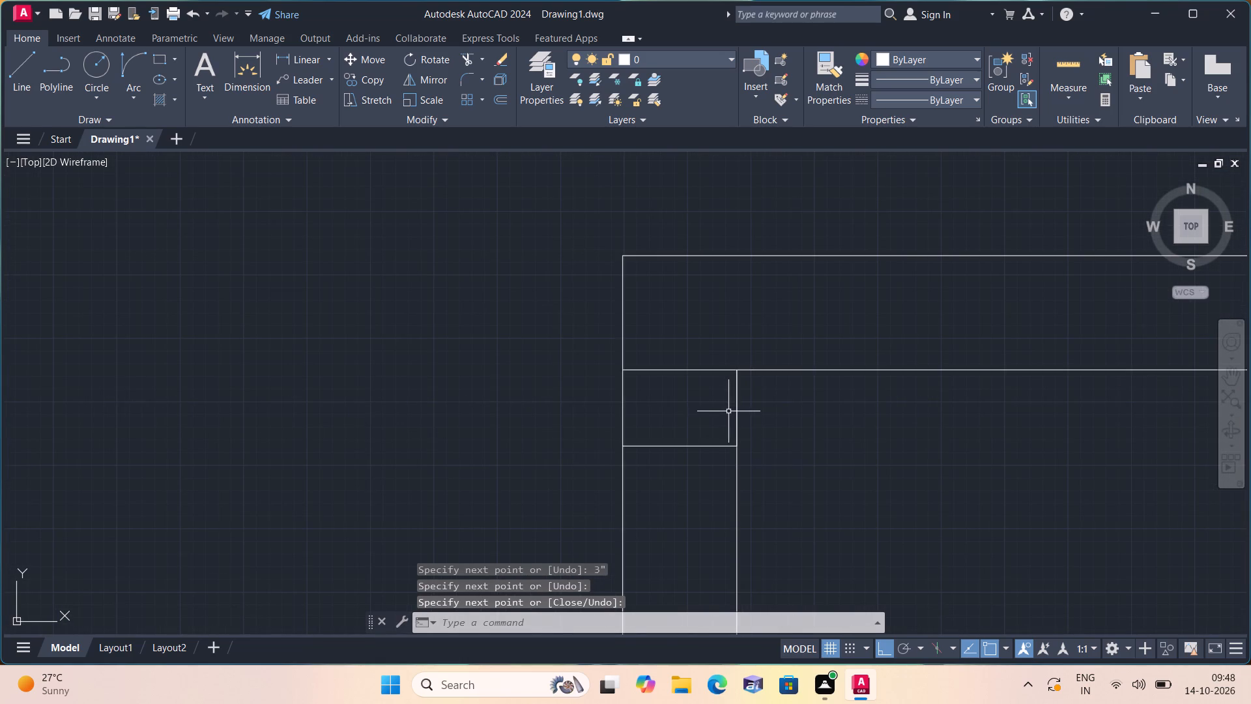
click(736, 412)
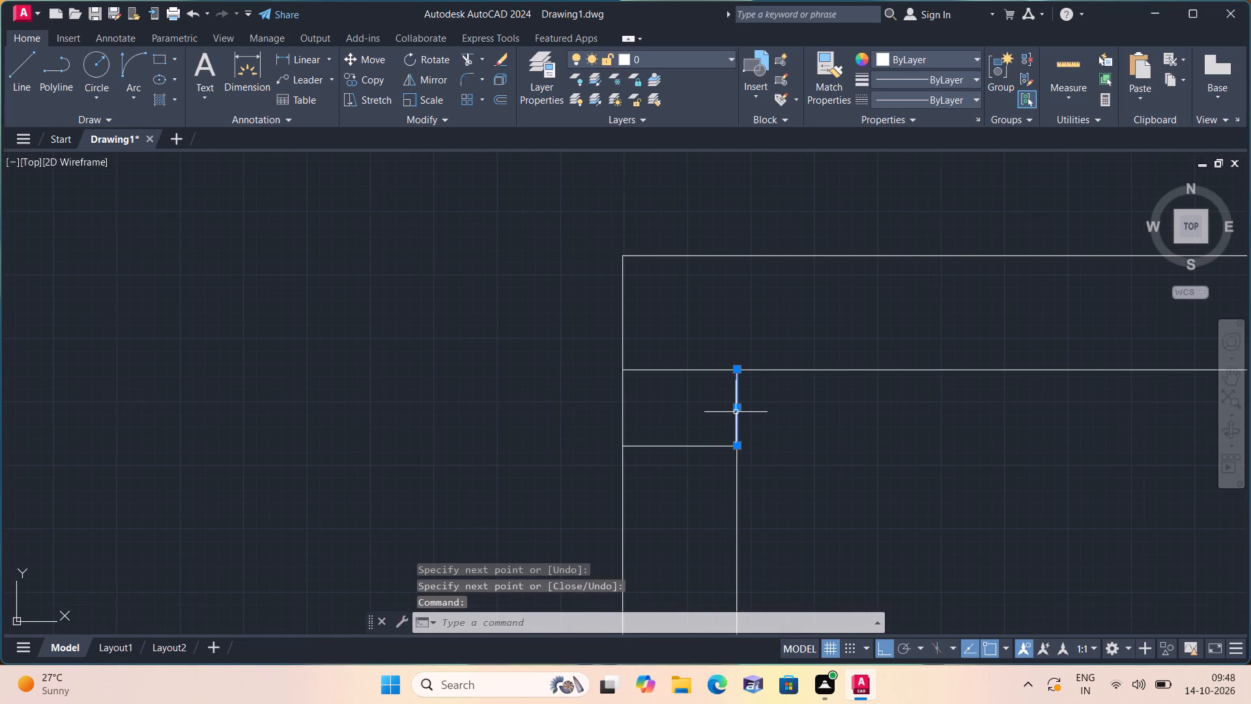
key(Delete)
From the midpoint of the new jamb line, draw consecutive 2", 2' and 2" segments straight down inside the partition.
text(l)
key(space)
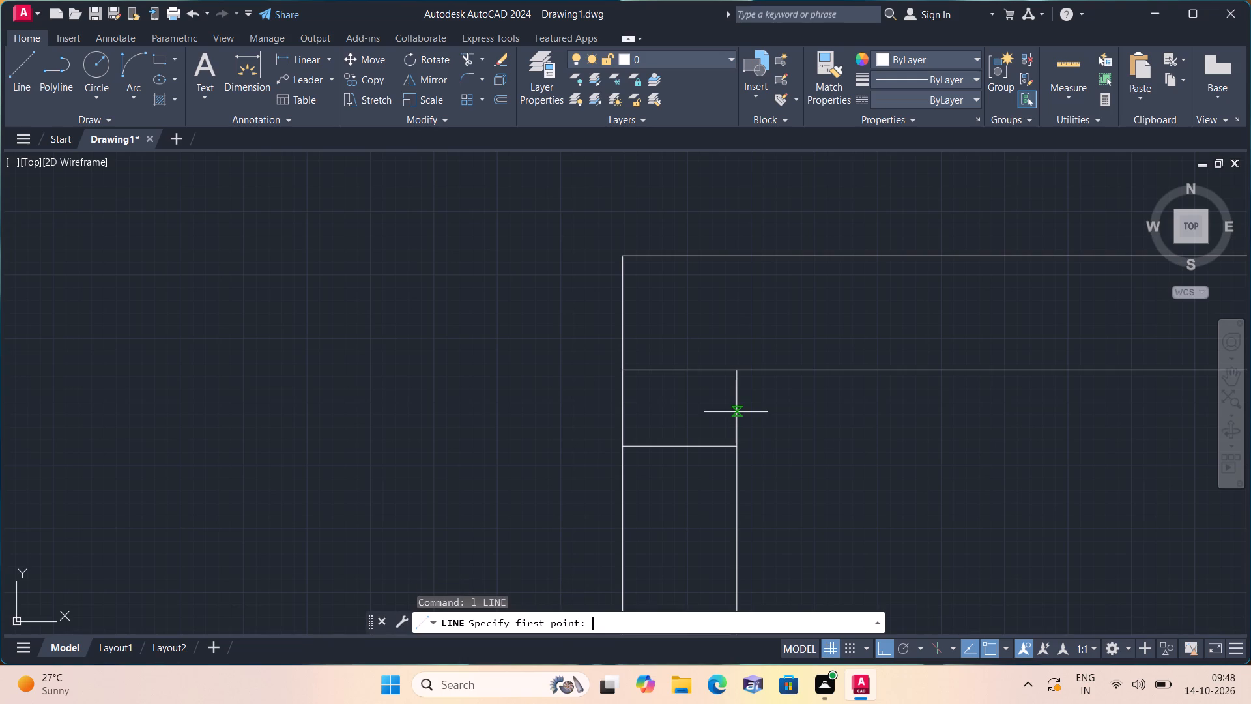
click(684, 445)
middle_drag(684, 445, 703, 232)
scroll(684, 445, down, 1)
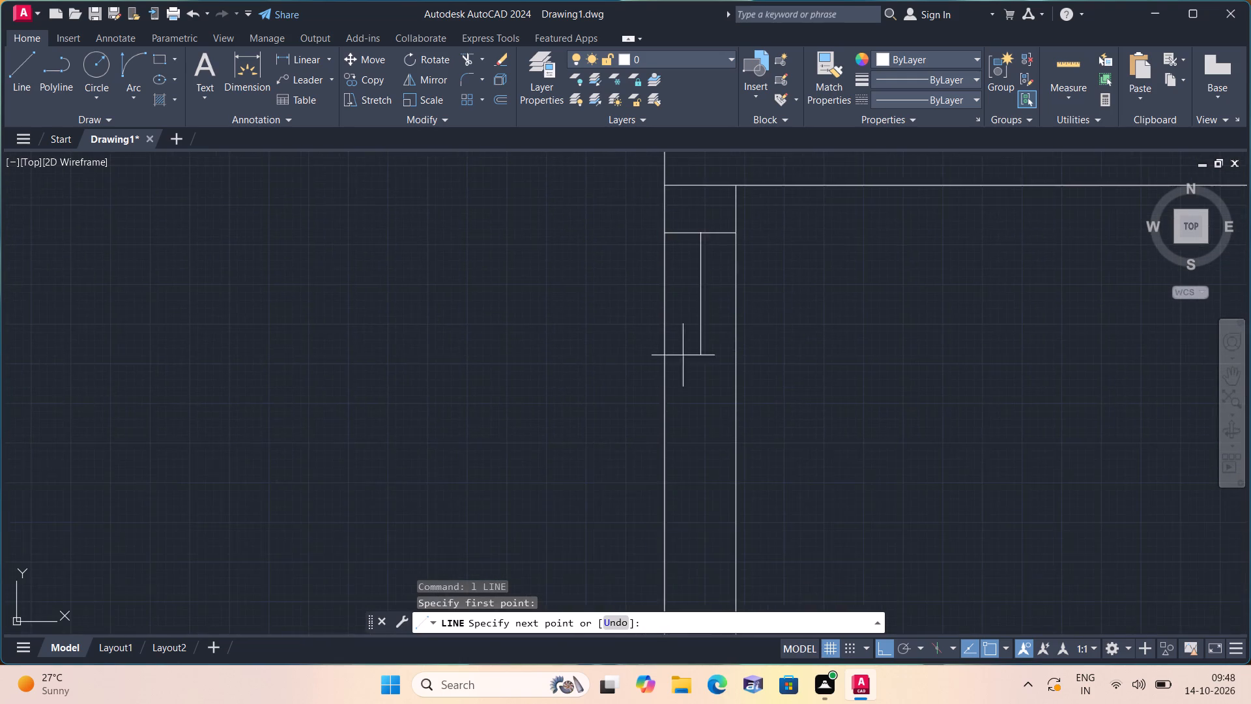
scroll(683, 355, down, 1)
text(2")
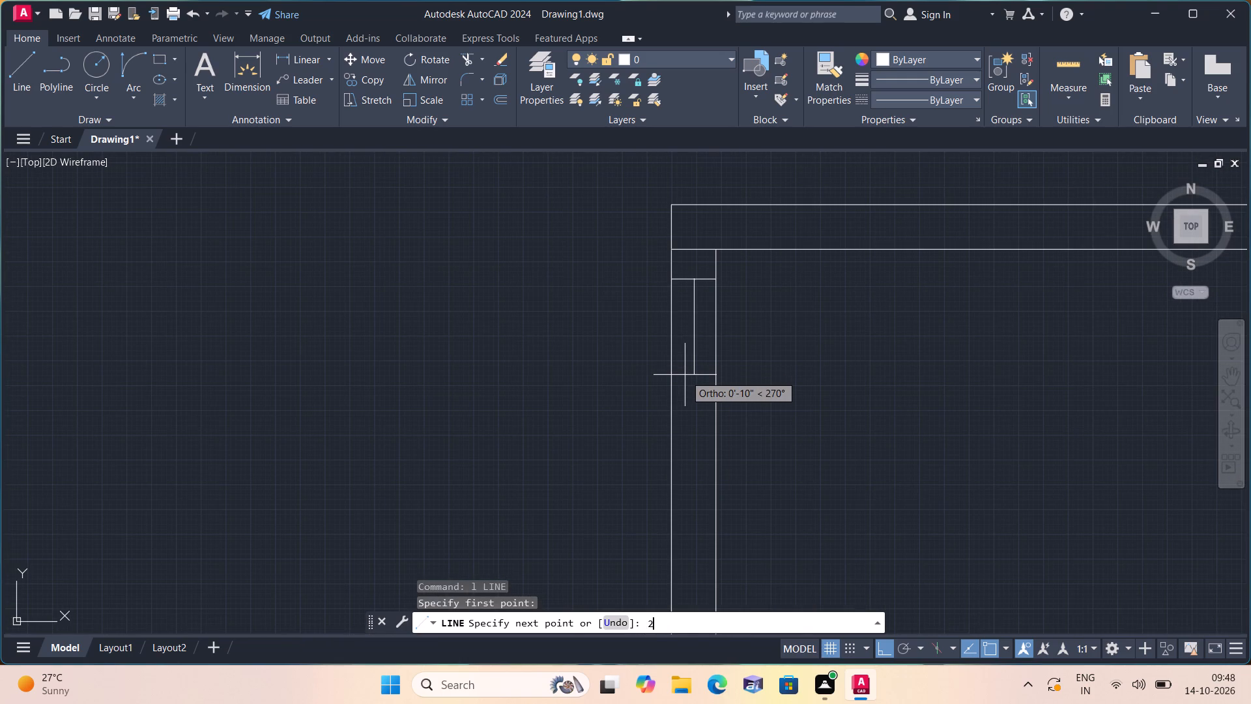
key(space)
middle_drag(673, 369, 677, 265)
scroll(672, 369, down, 1)
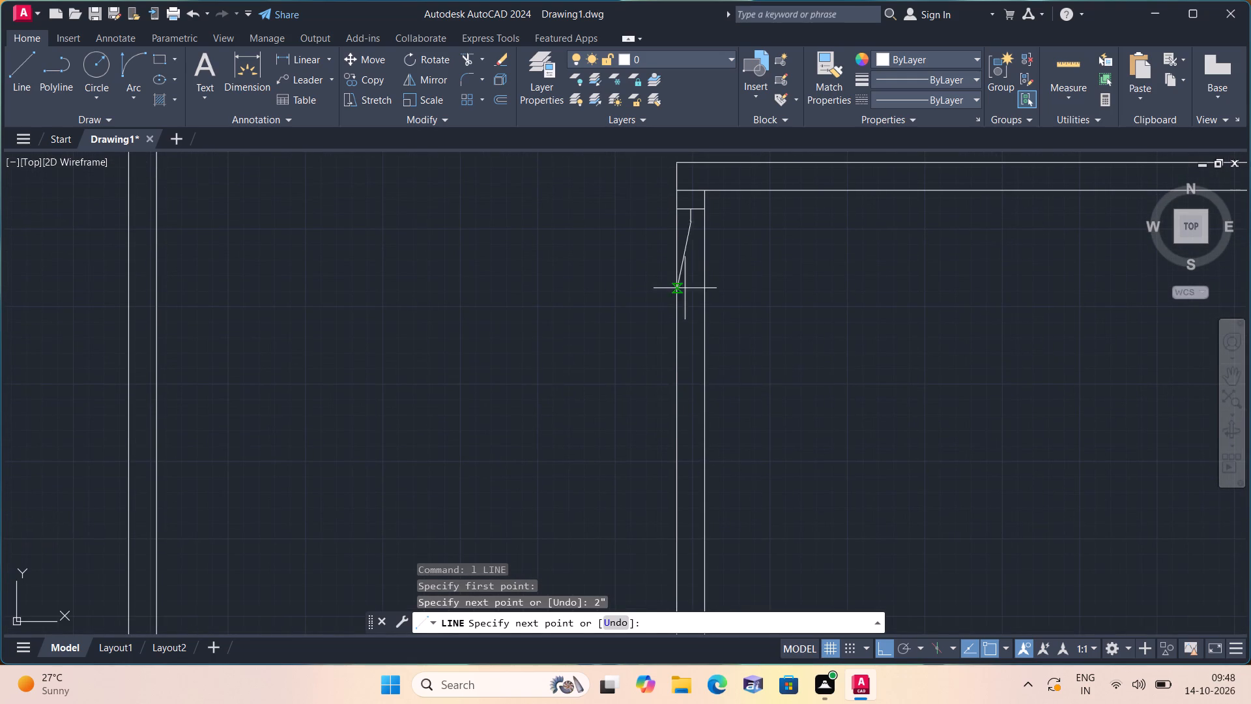
text(2')
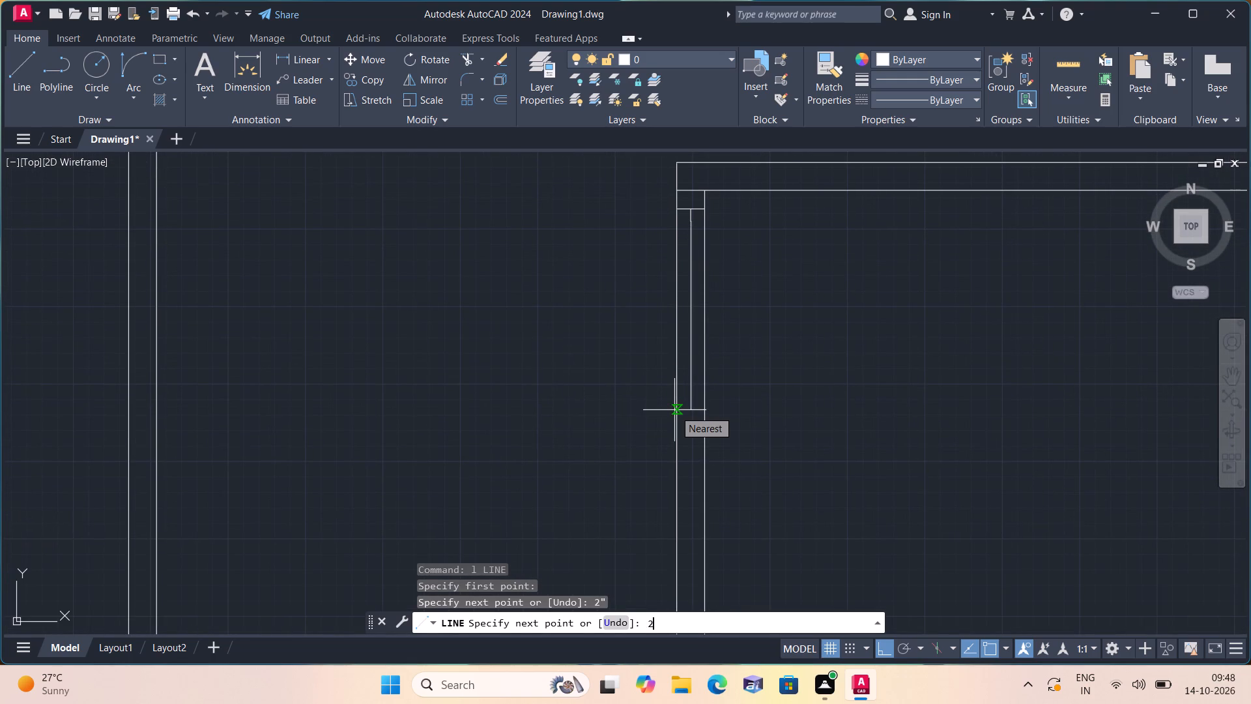
key(space)
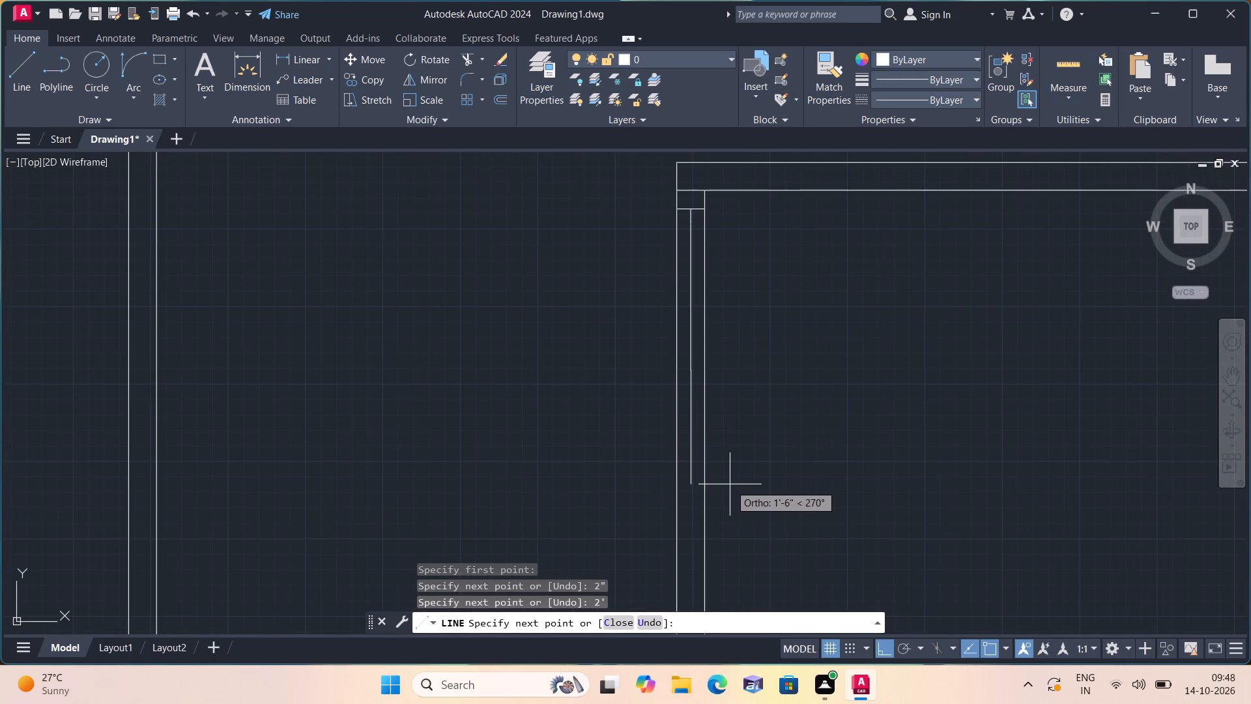
text(2")
key(space)
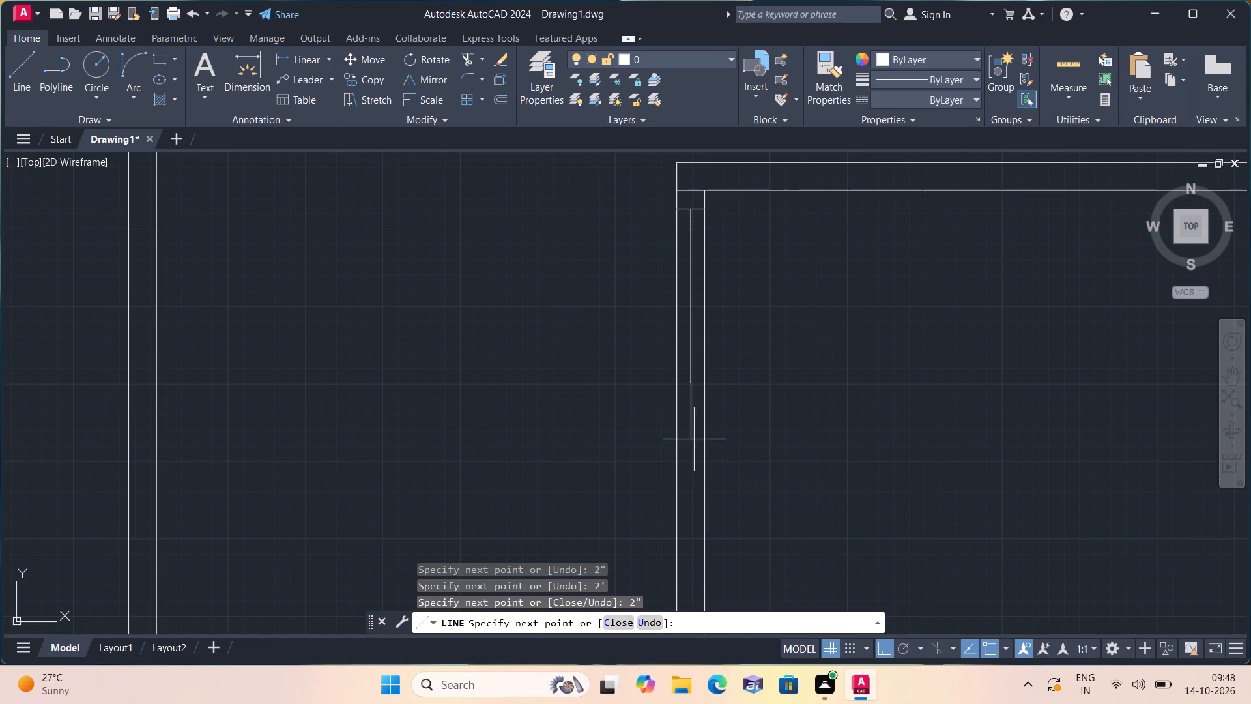
Draw the lower jamb line across the partition, from the end of the centre segments out to both wall faces.
click(674, 380)
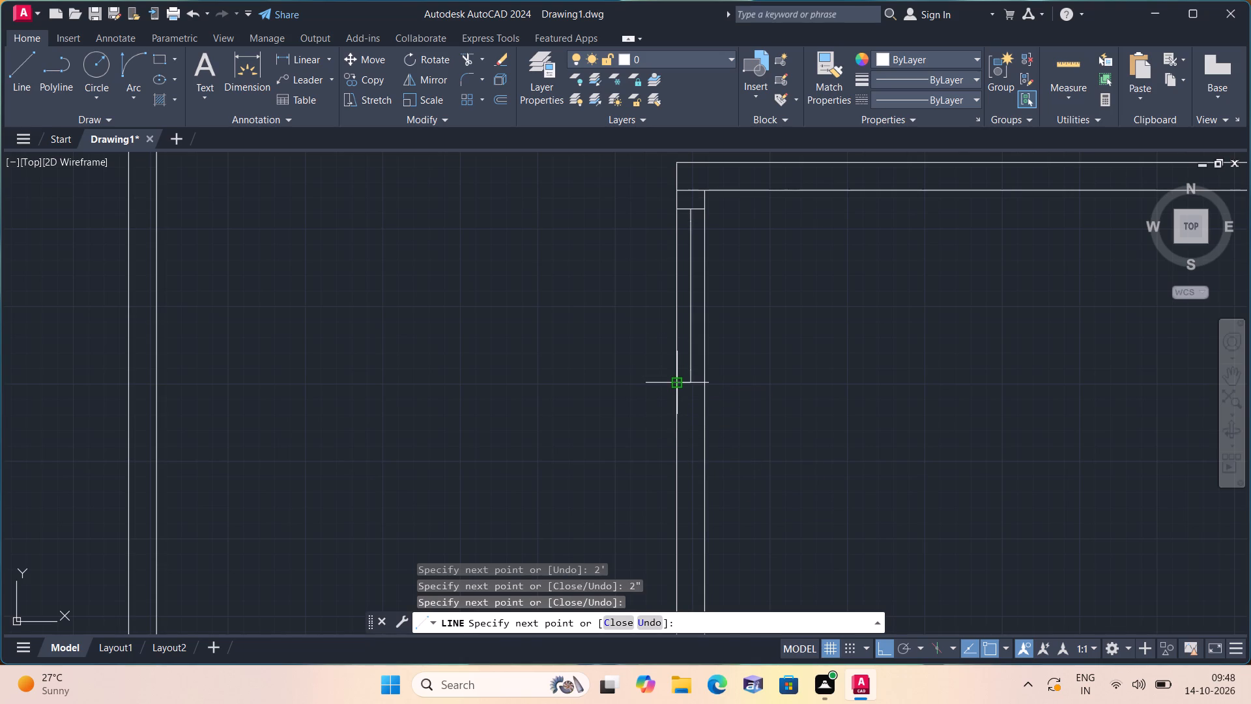
key(space)
key(space)
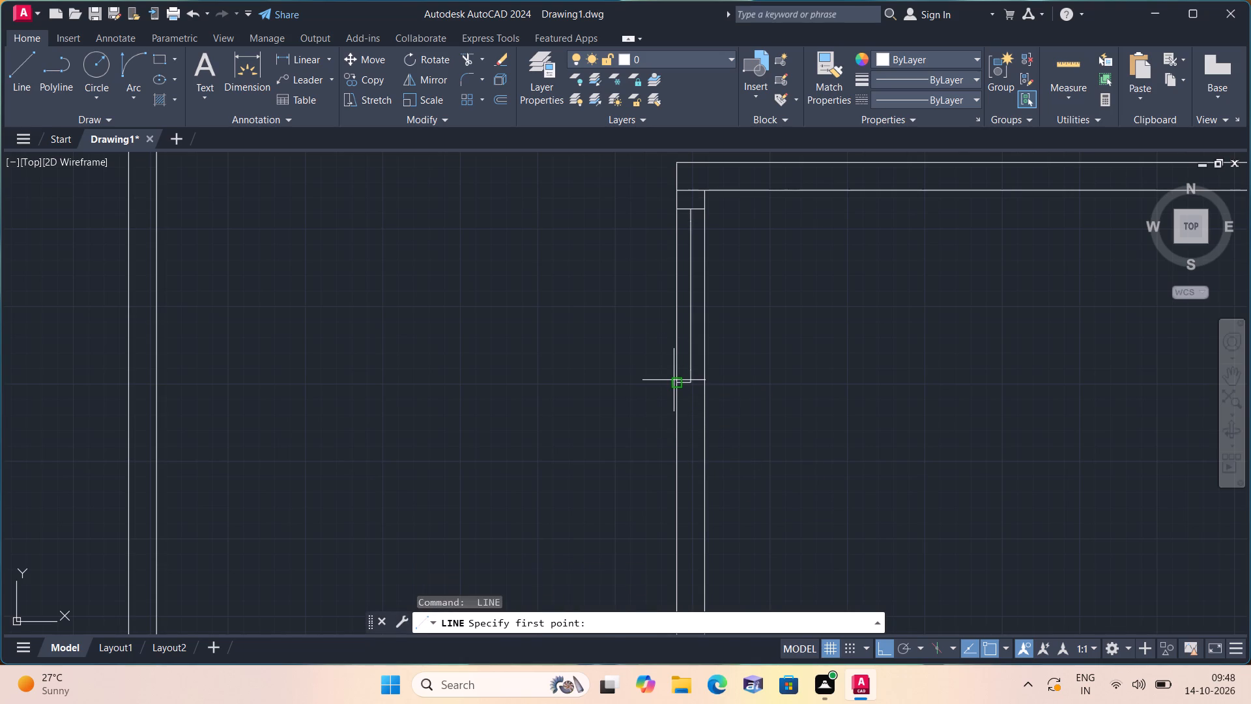
scroll(685, 402, up, 2)
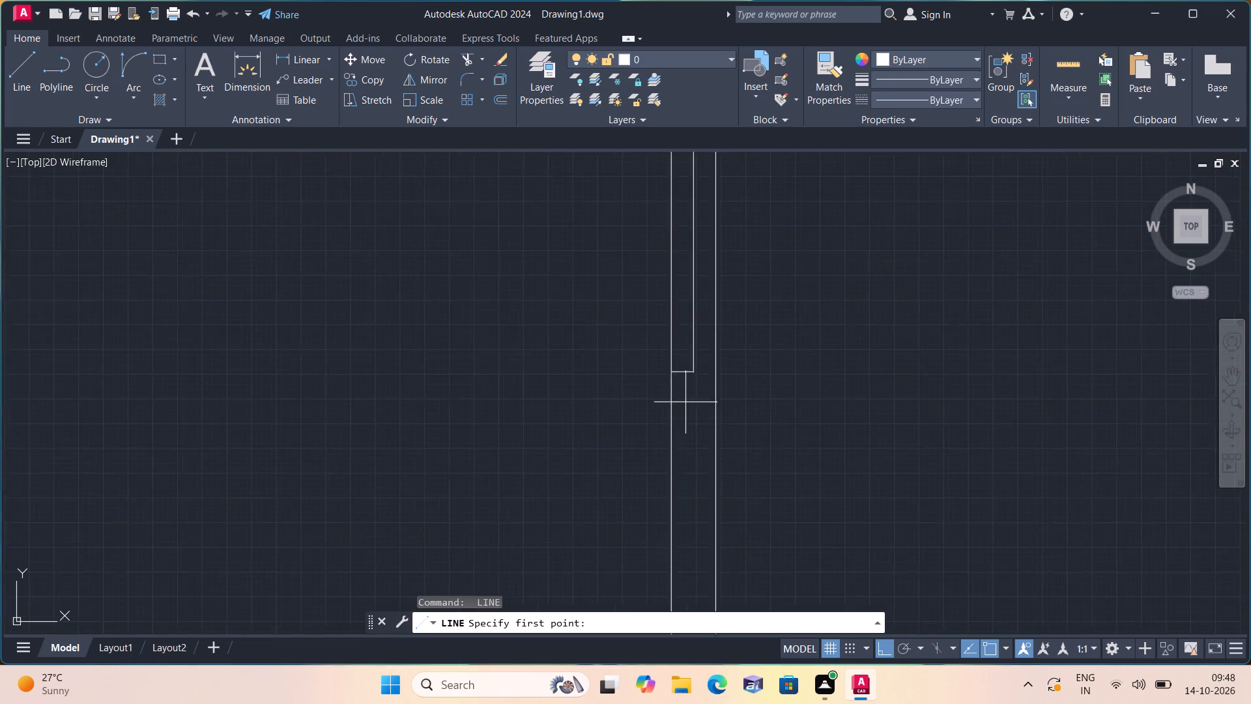
click(701, 353)
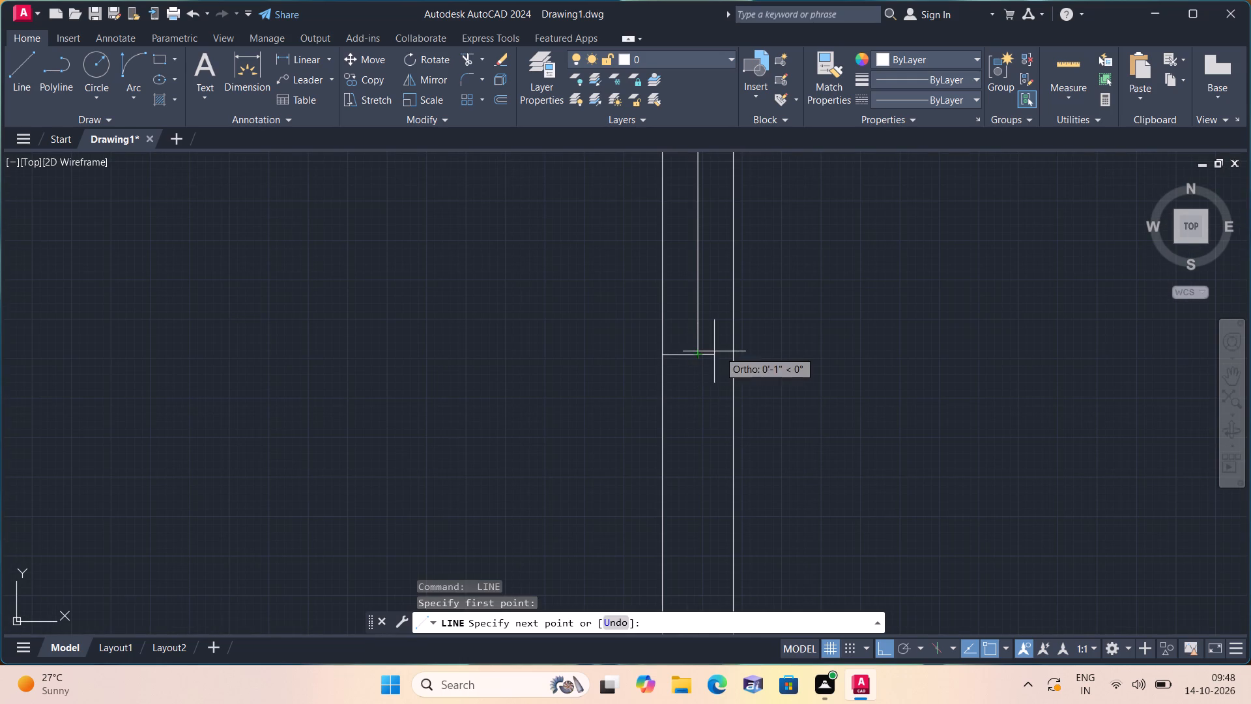
click(731, 352)
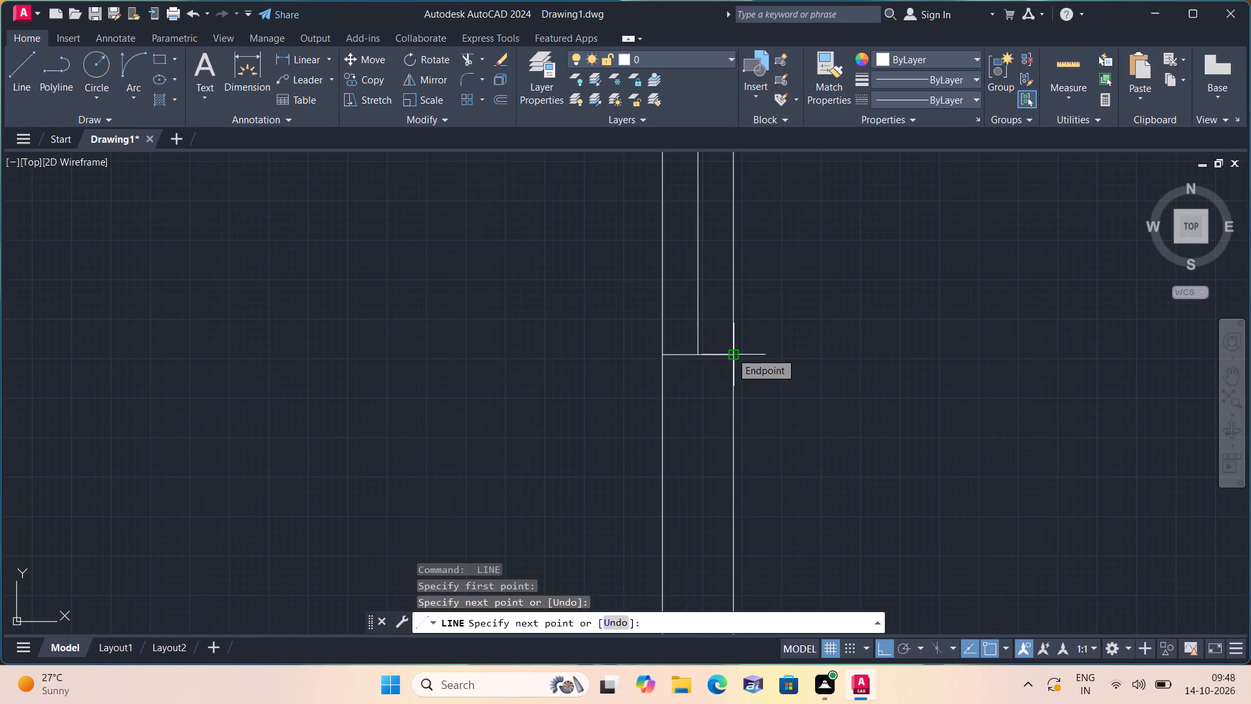
key(space)
Trim both partition faces and the 2' centre segment between the jambs with one fence, leaving the 2" stubs.
text(trim)
key(space)
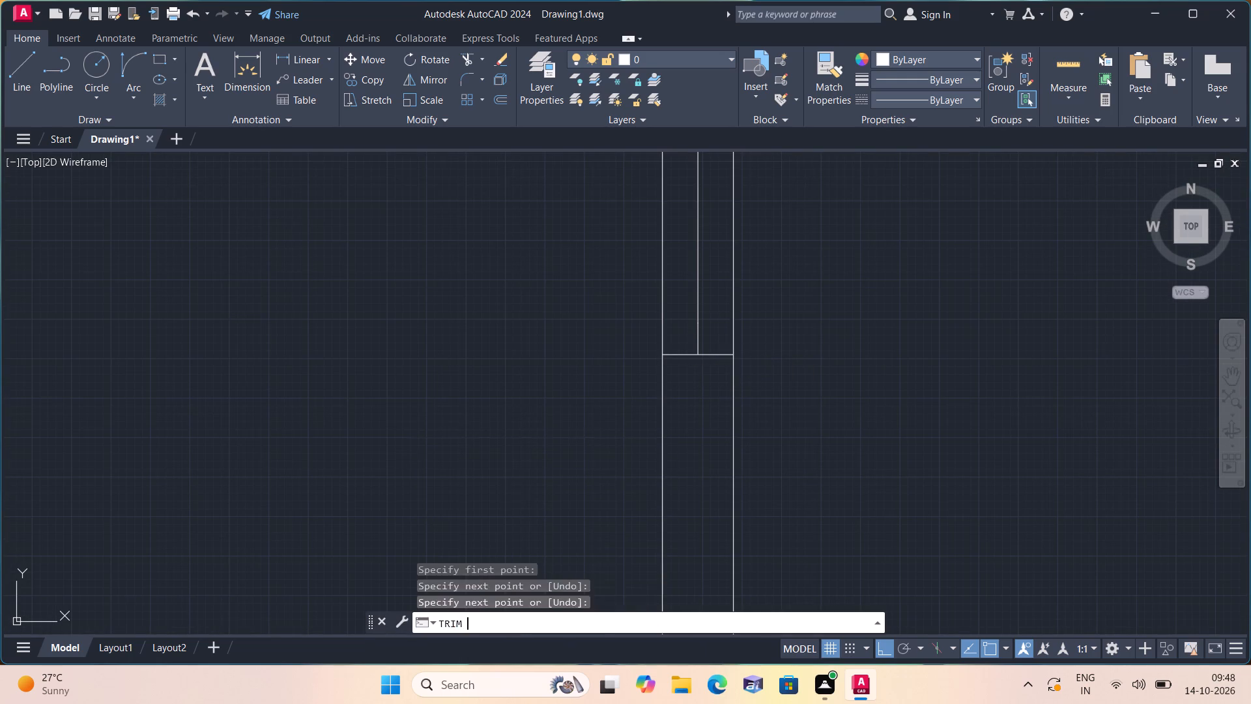
scroll(731, 352, down, 1)
middle_drag(811, 289, 809, 289)
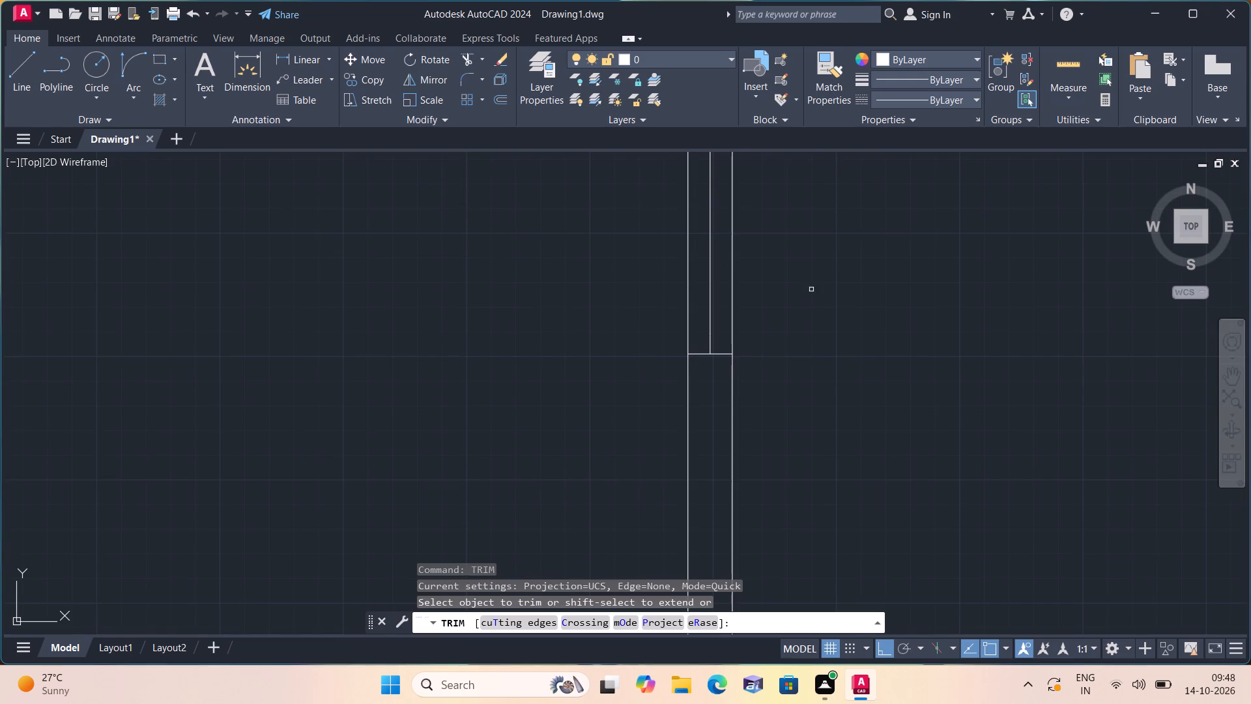
scroll(809, 291, down, 1)
middle_drag(809, 289, 768, 456)
click(775, 446)
click(596, 411)
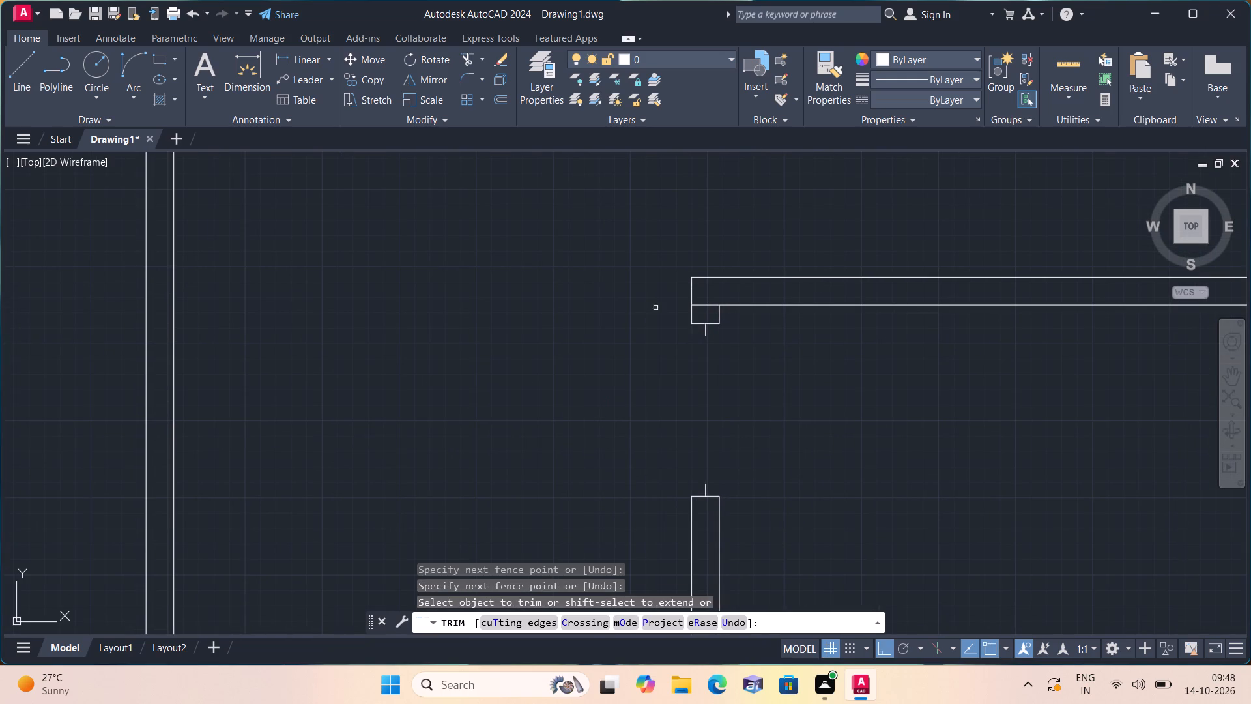
Trim the horizontal wall's lower-face segment crossing the partition just above the upper jamb, opening the corner junction.
click(698, 303)
scroll(644, 301, down, 2)
middle_drag(571, 306, 587, 336)
scroll(587, 336, down, 1)
key(space)
Draw a 2' horizontal door leaf line into the right-hand room from the lower end of the upper jamb stub.
text(l)
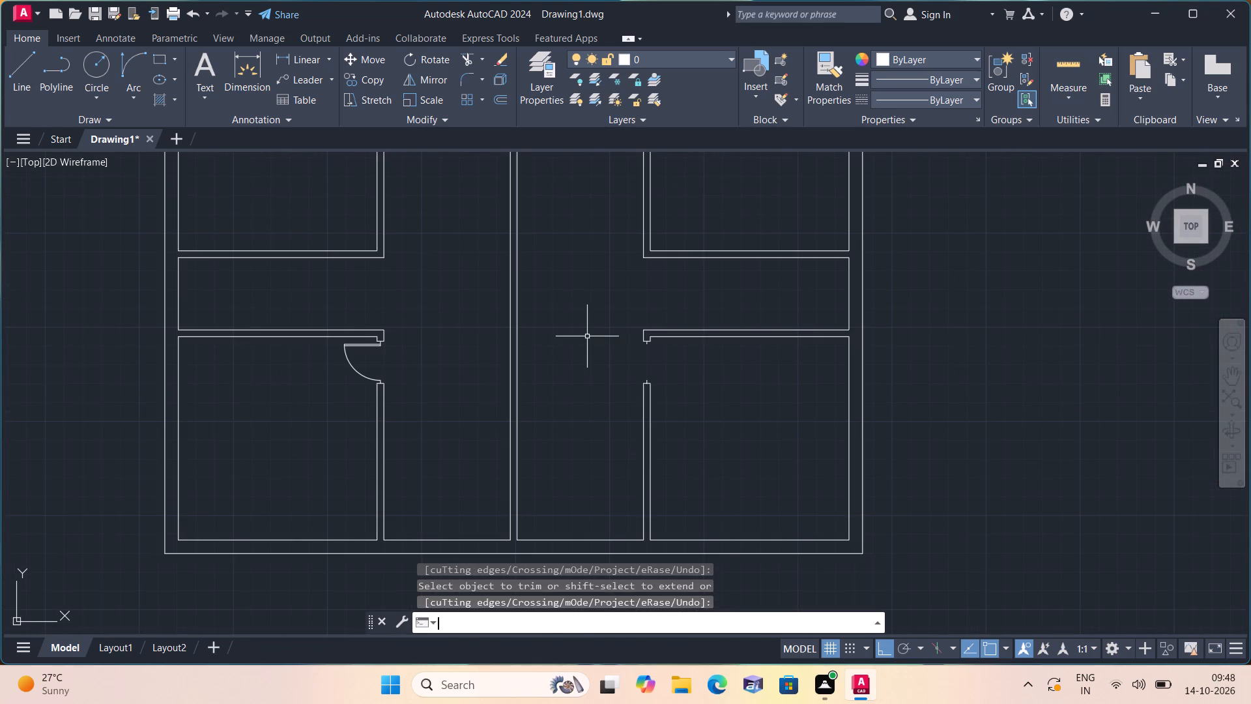
key(space)
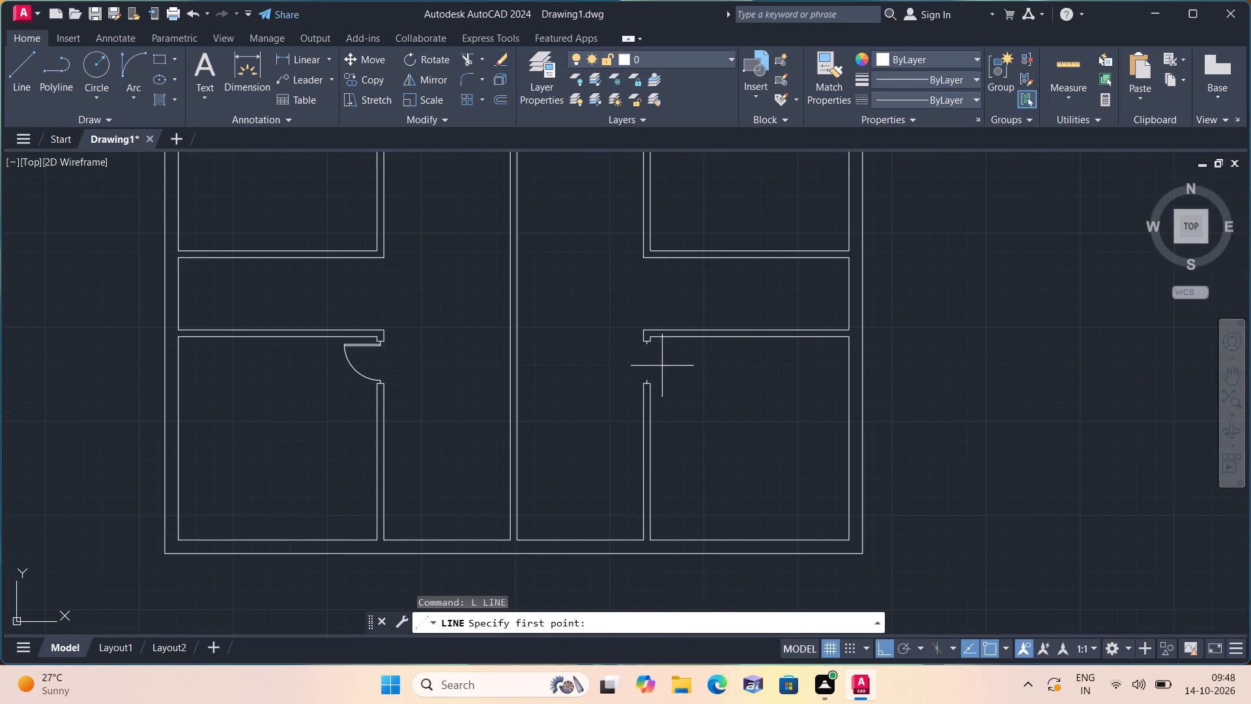
scroll(662, 366, up, 3)
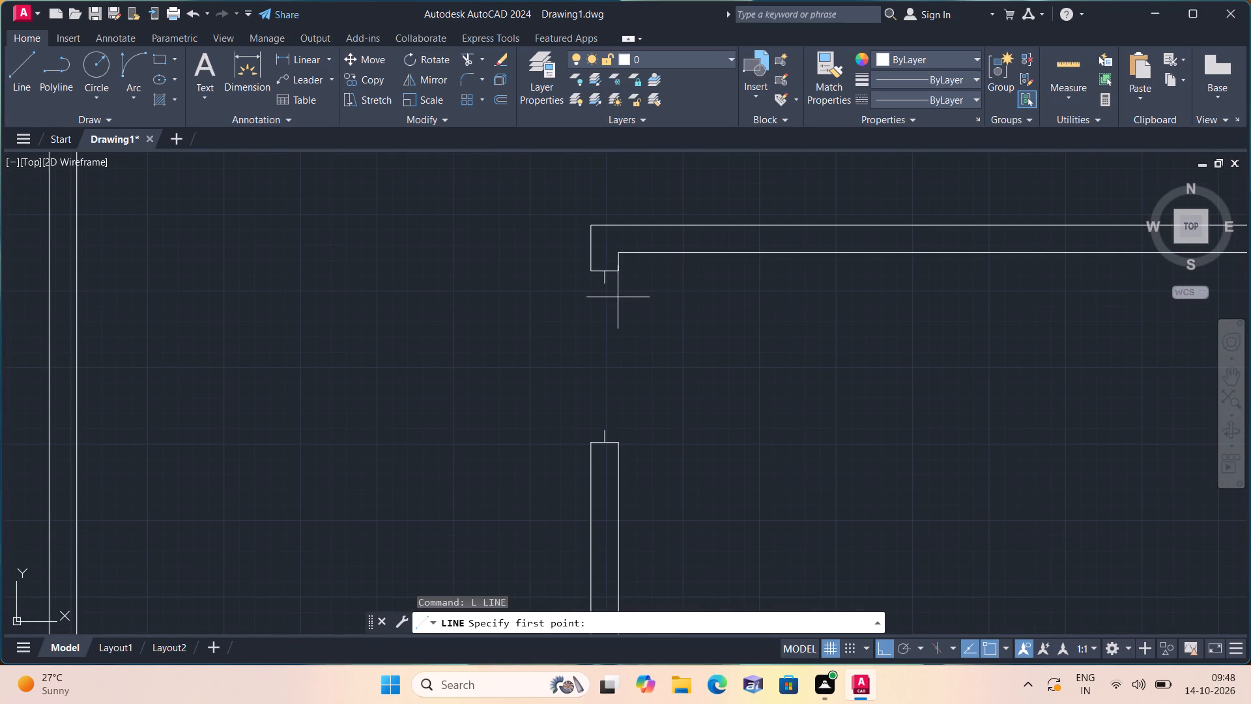
click(607, 286)
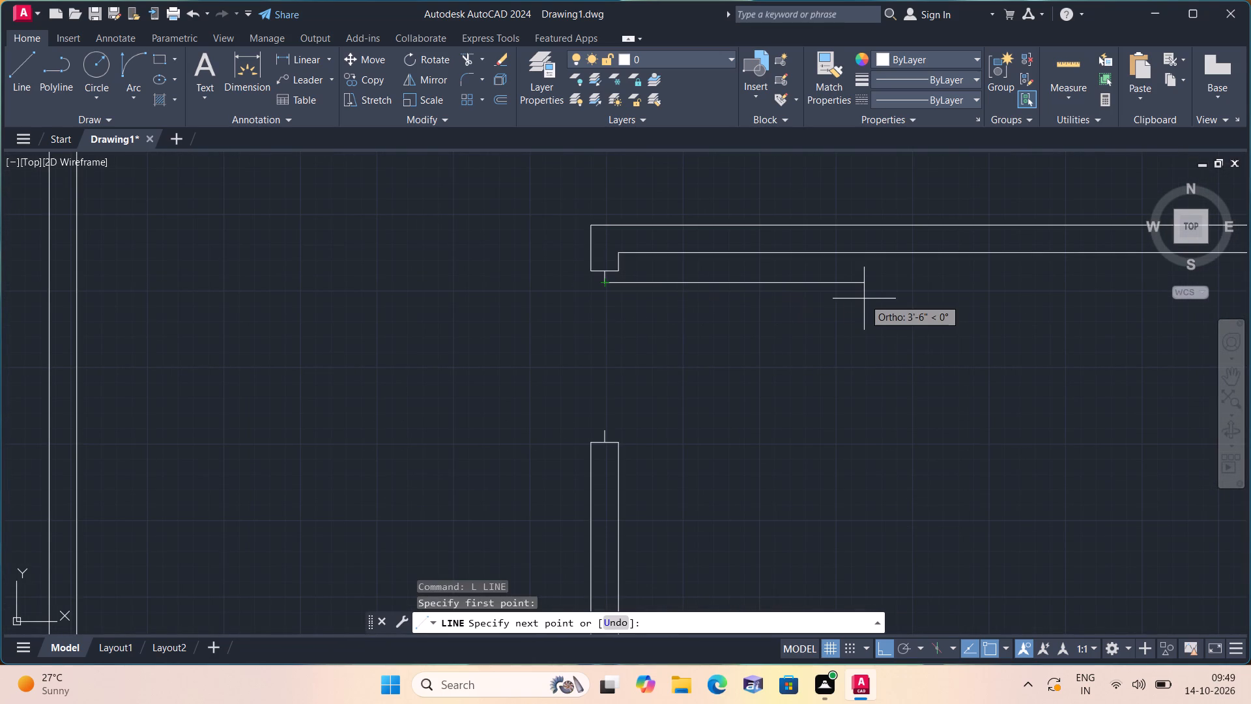
text(2')
key(space)
key(Escape)
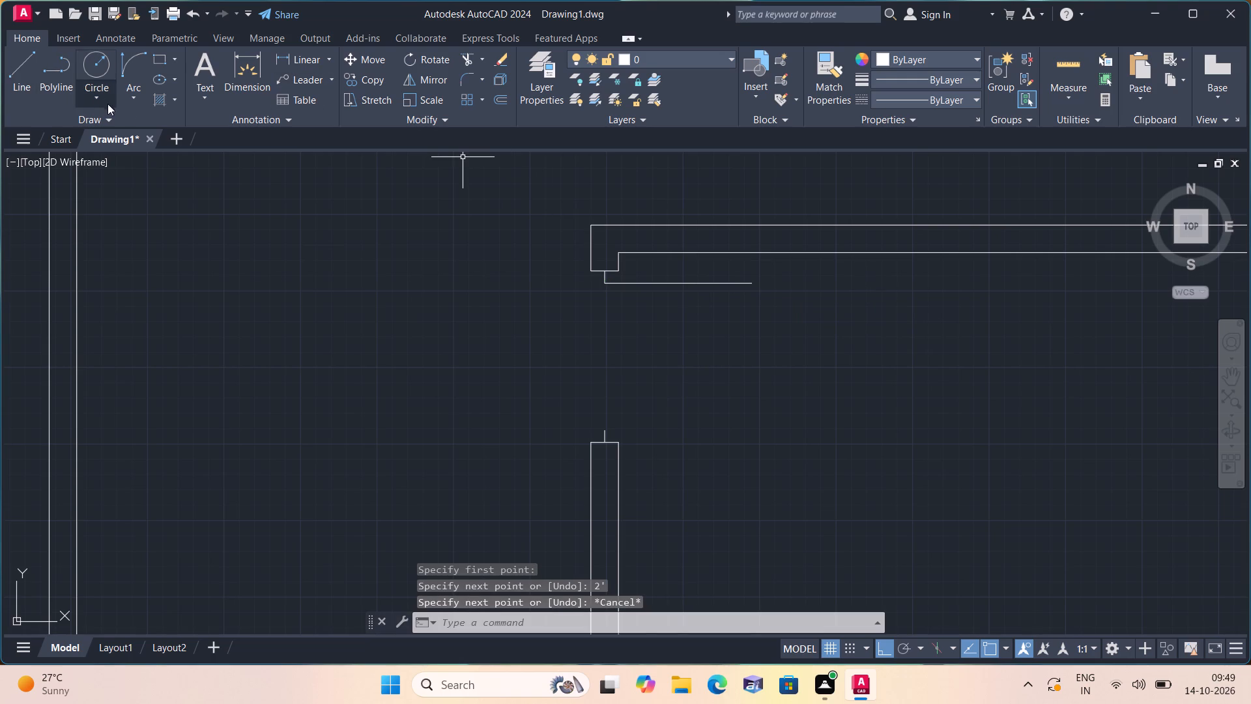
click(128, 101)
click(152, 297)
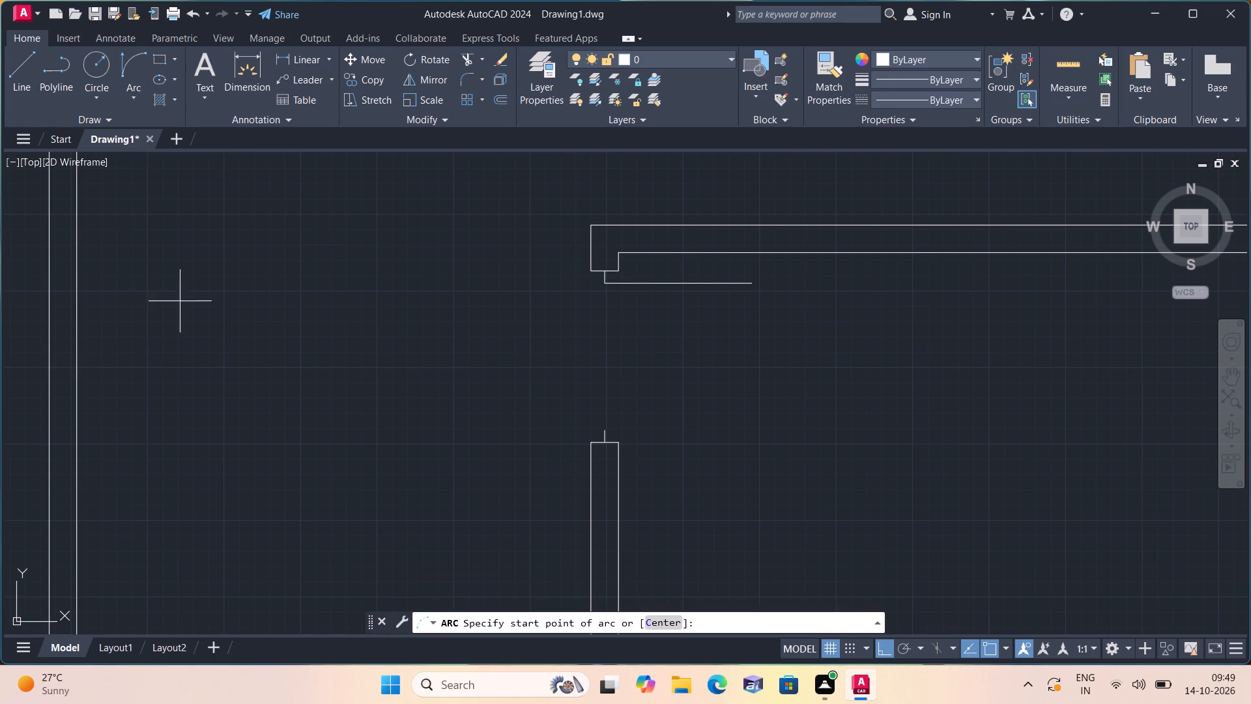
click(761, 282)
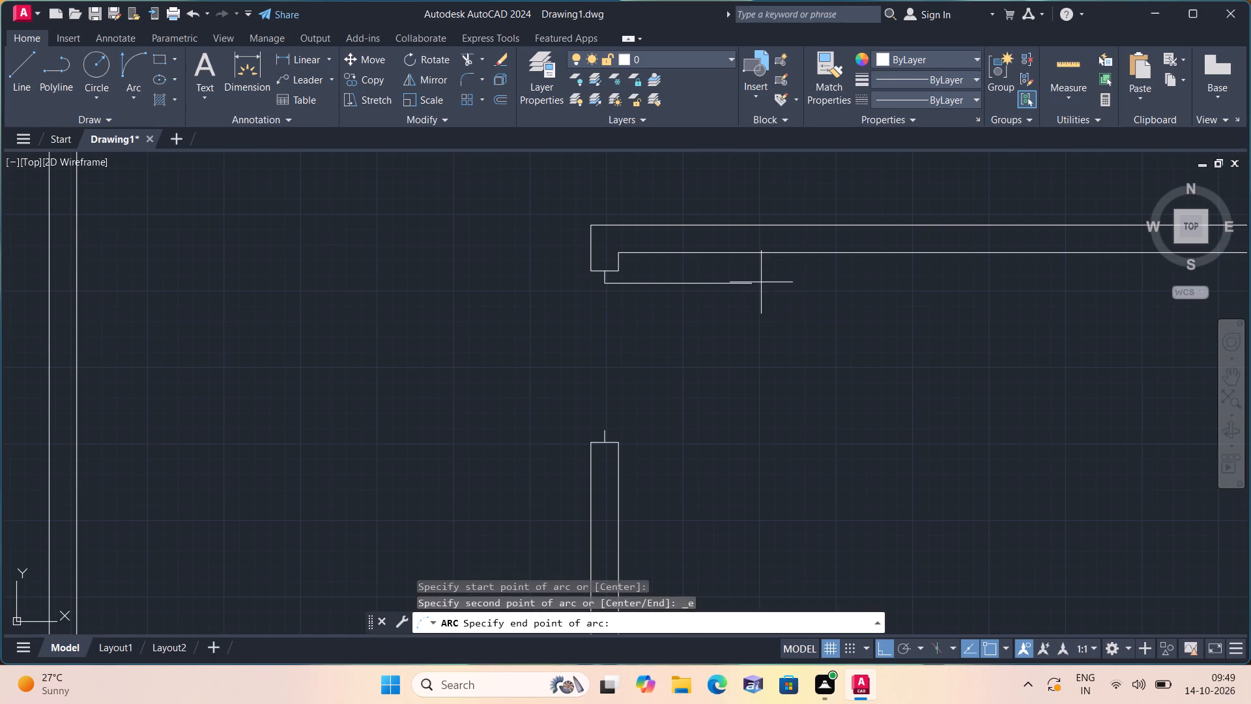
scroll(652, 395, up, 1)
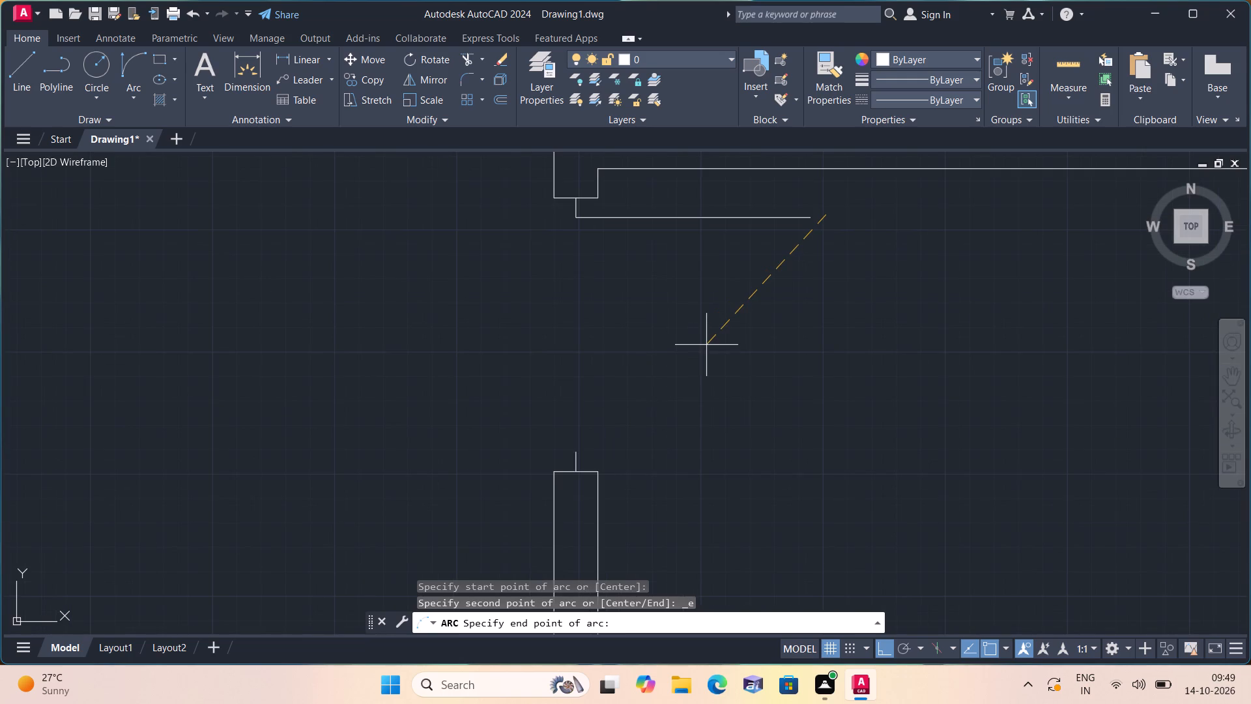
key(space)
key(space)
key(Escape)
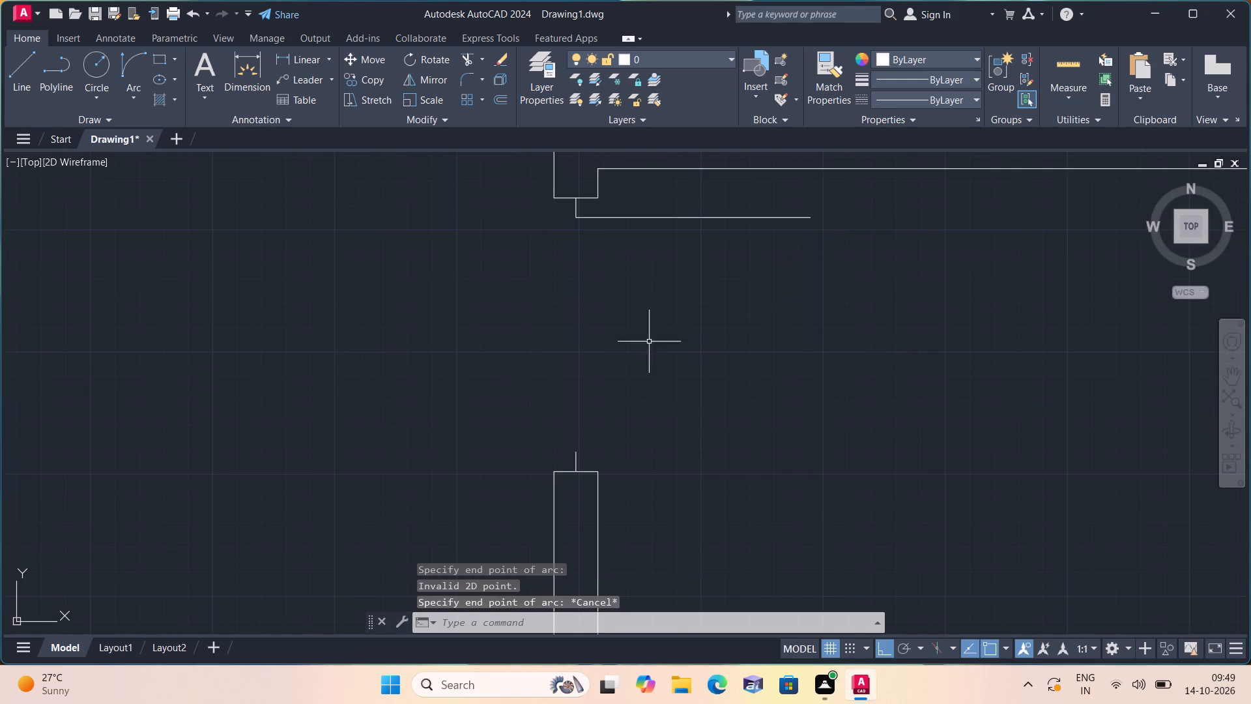
Draw the door swing with a Start, End, Direction arc from the leaf's free end to the lower stub's tip, starting straight down.
click(137, 100)
click(189, 290)
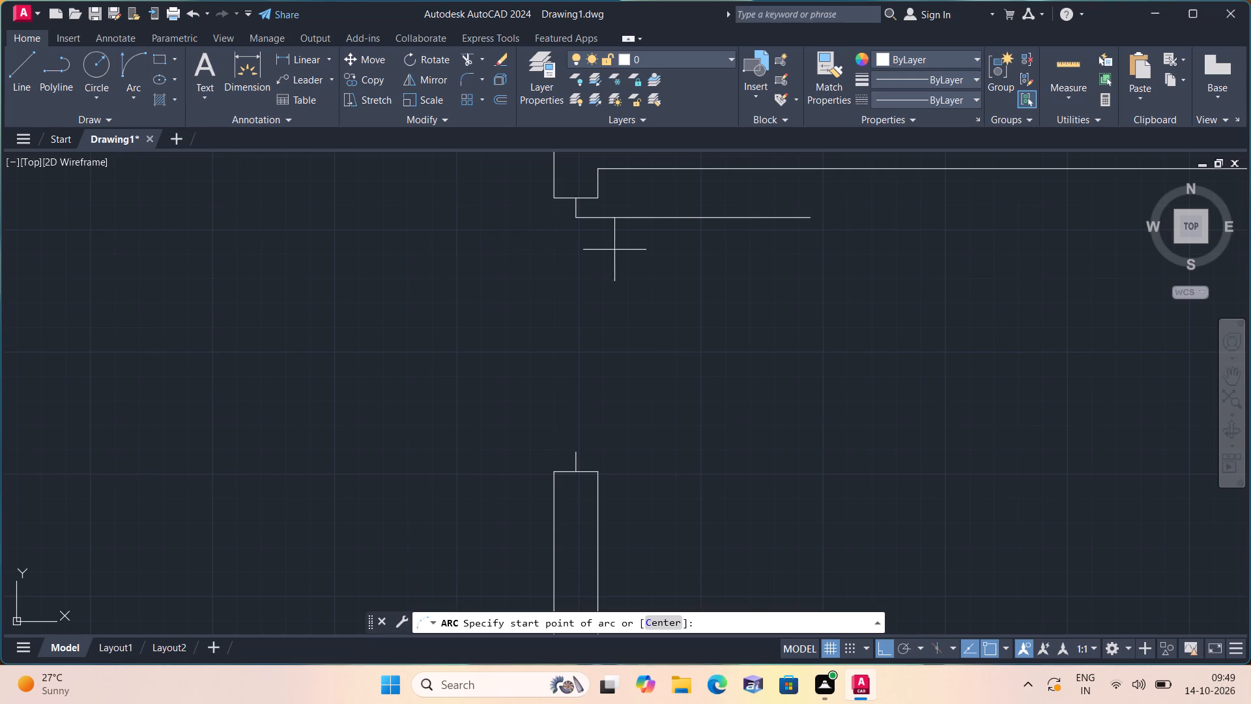
click(818, 216)
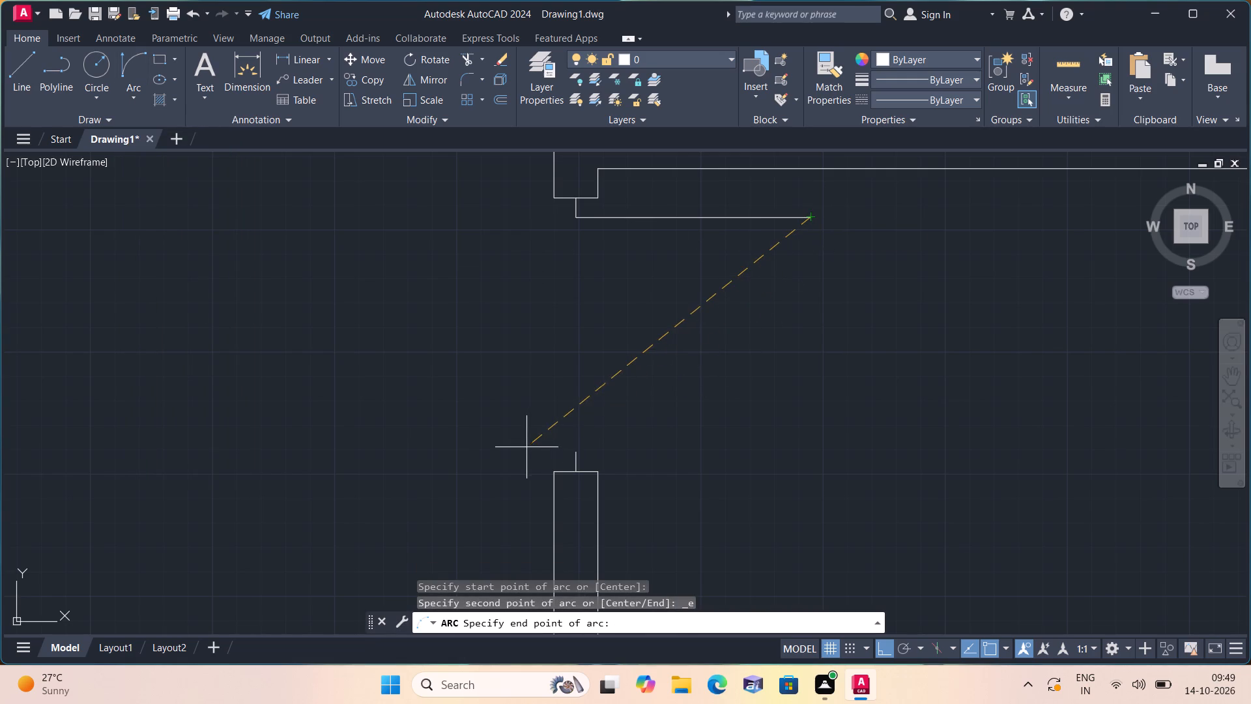
click(581, 454)
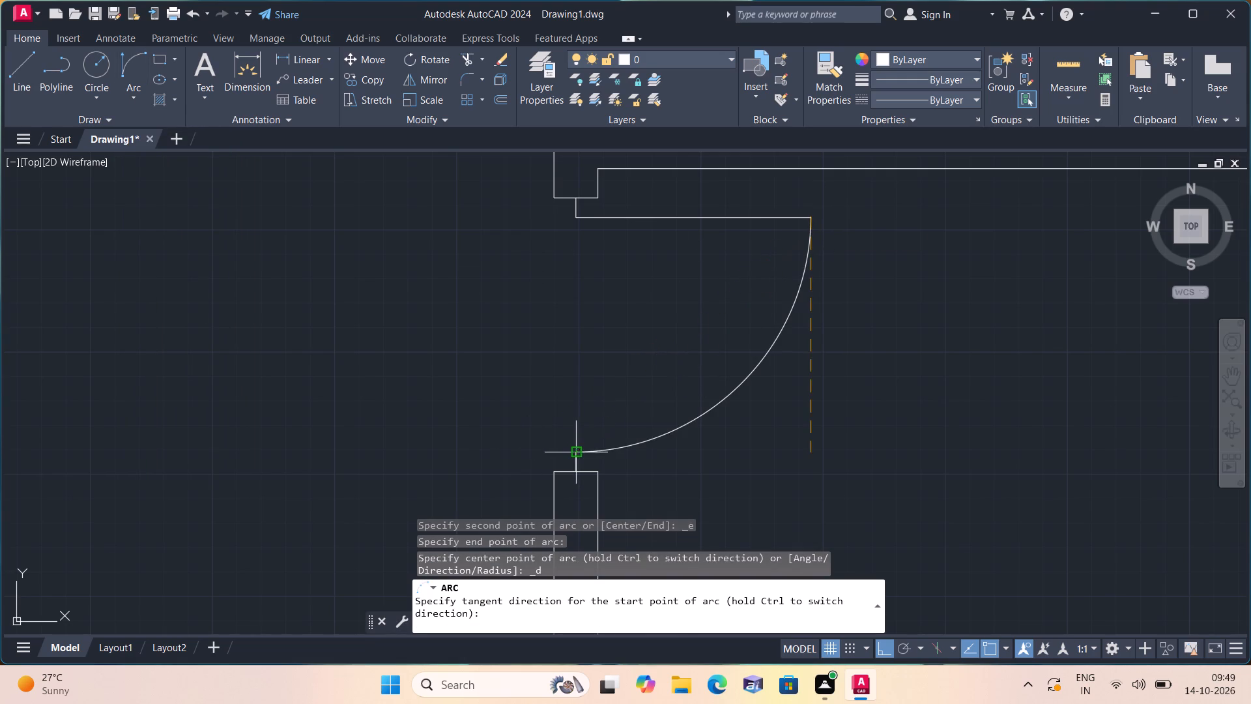
click(807, 382)
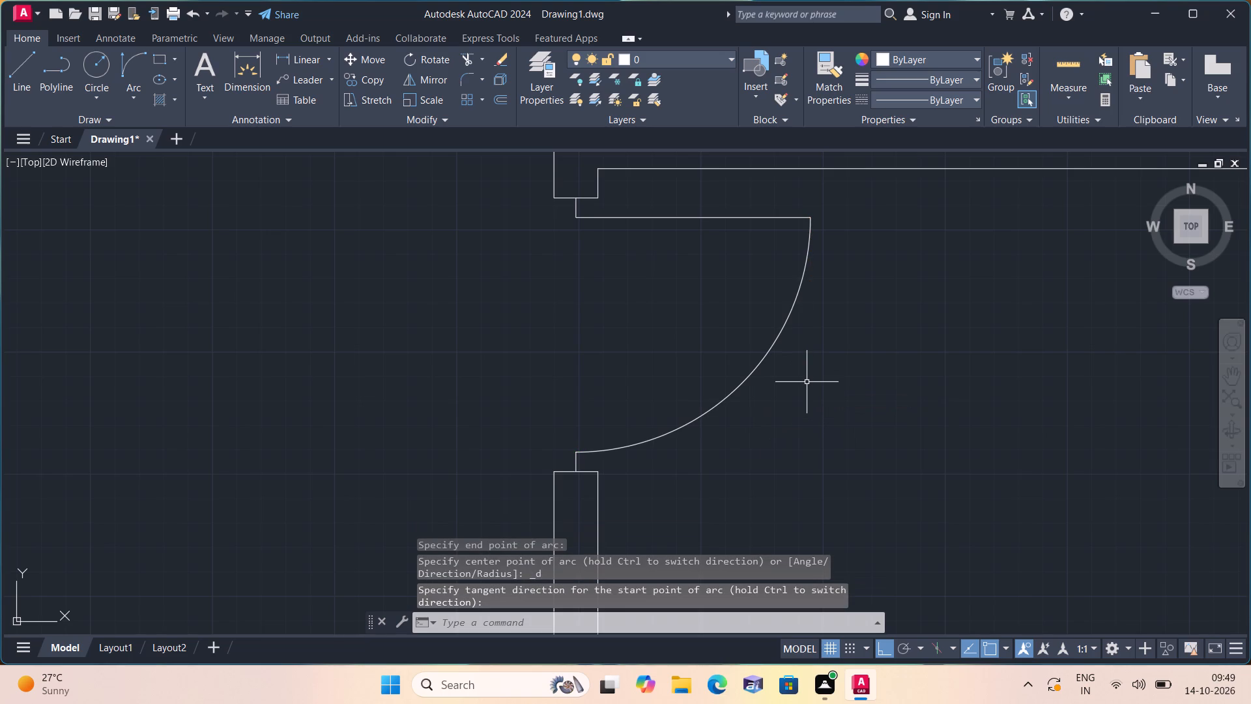
Offset the door leaf line 1" downward, toward the inside of the swing.
text(off)
key(space)
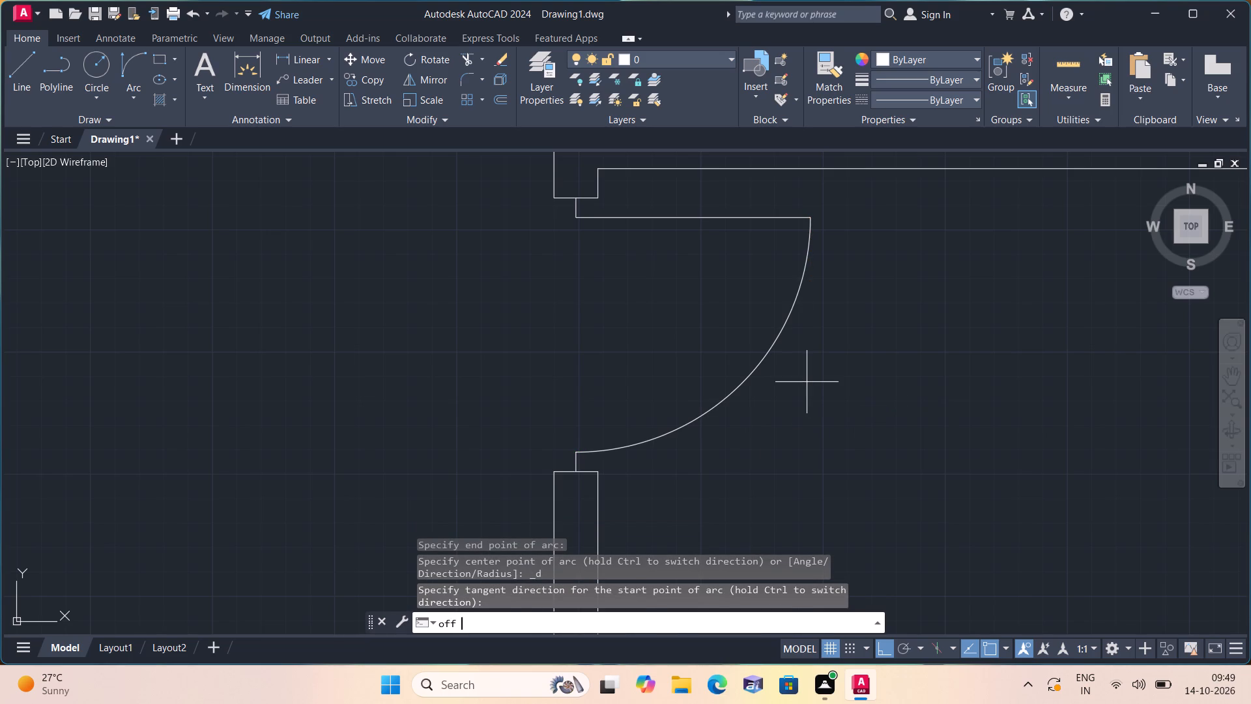
text(1")
key(space)
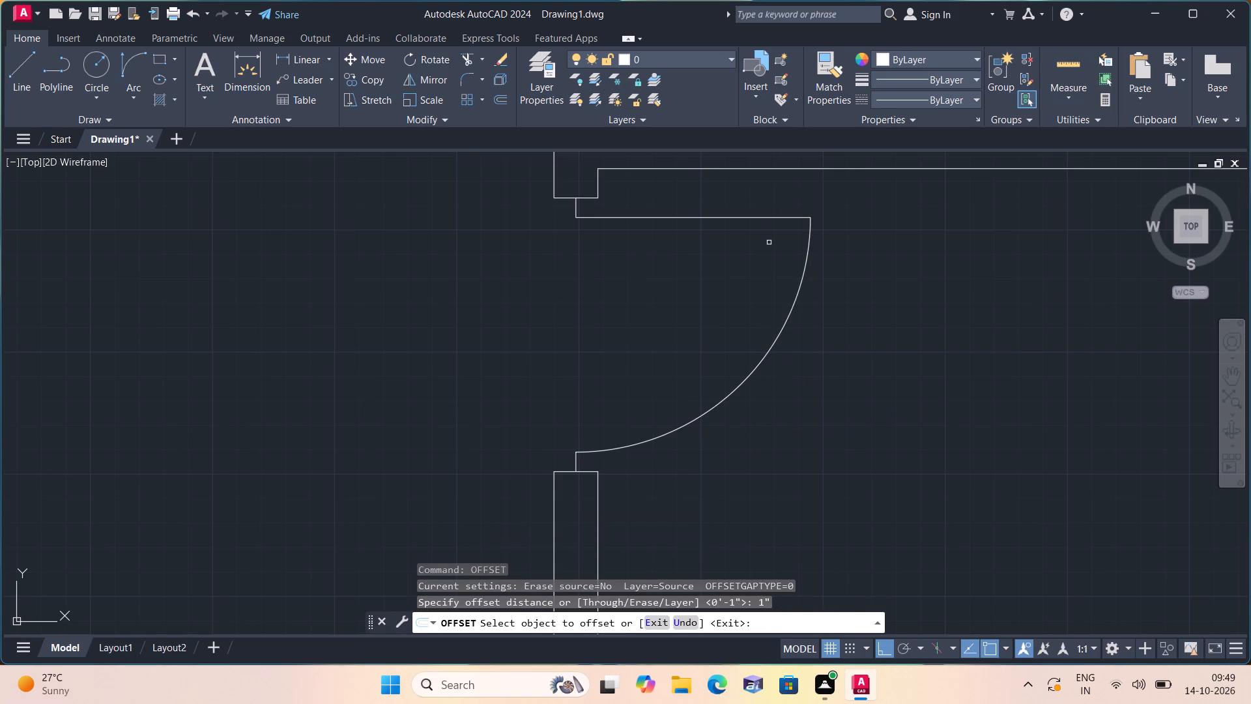
click(775, 219)
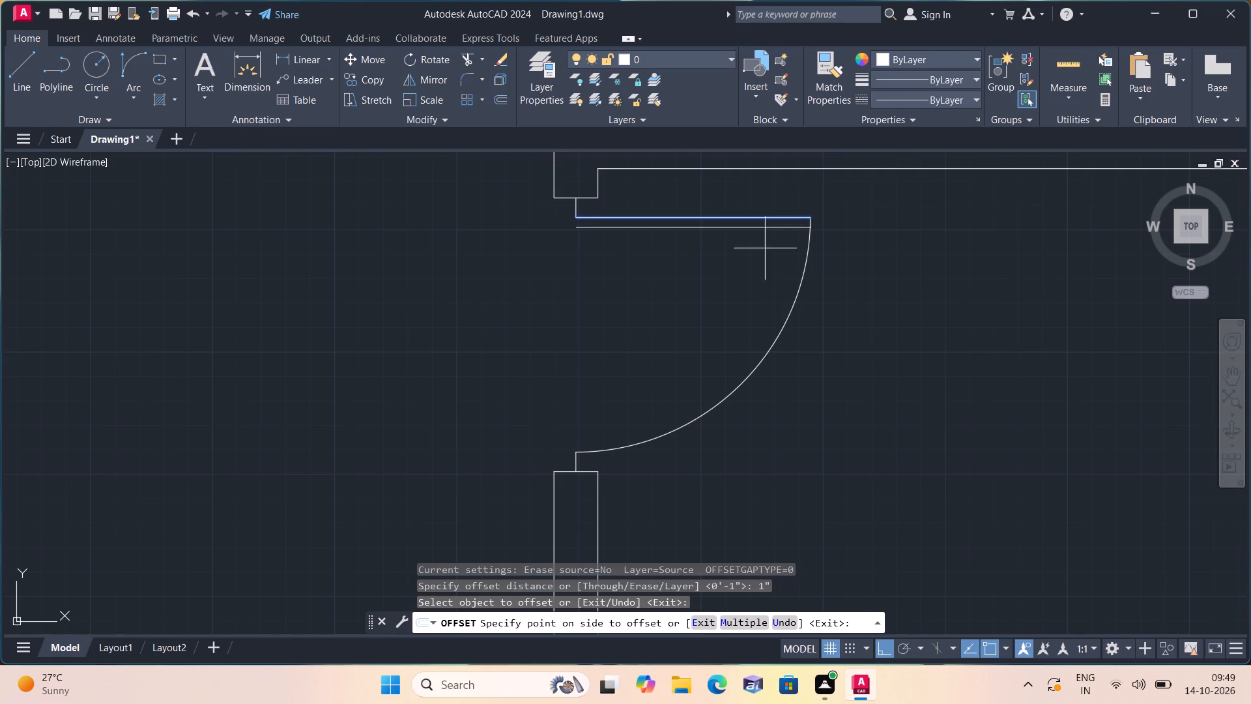
click(747, 301)
key(space)
Close the hinge end of the door leaf with a short vertical line joining its two long edges.
text(l)
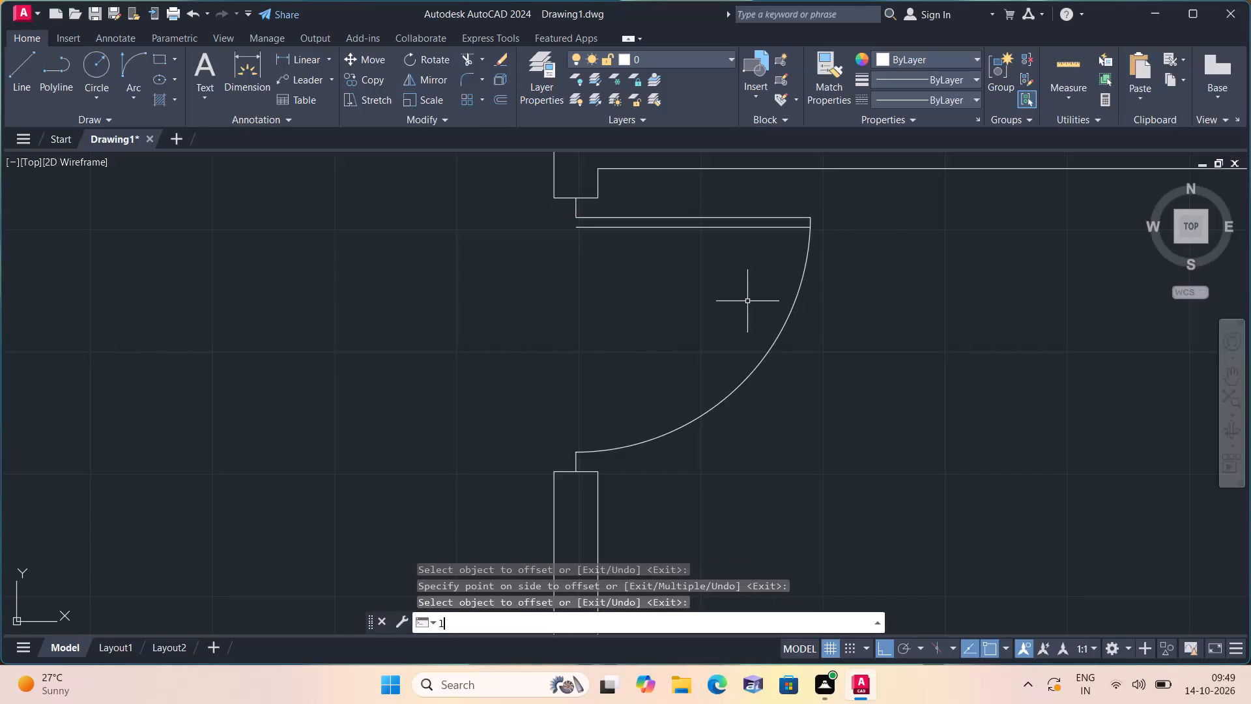
key(space)
middle_drag(521, 283, 571, 365)
scroll(592, 312, up, 3)
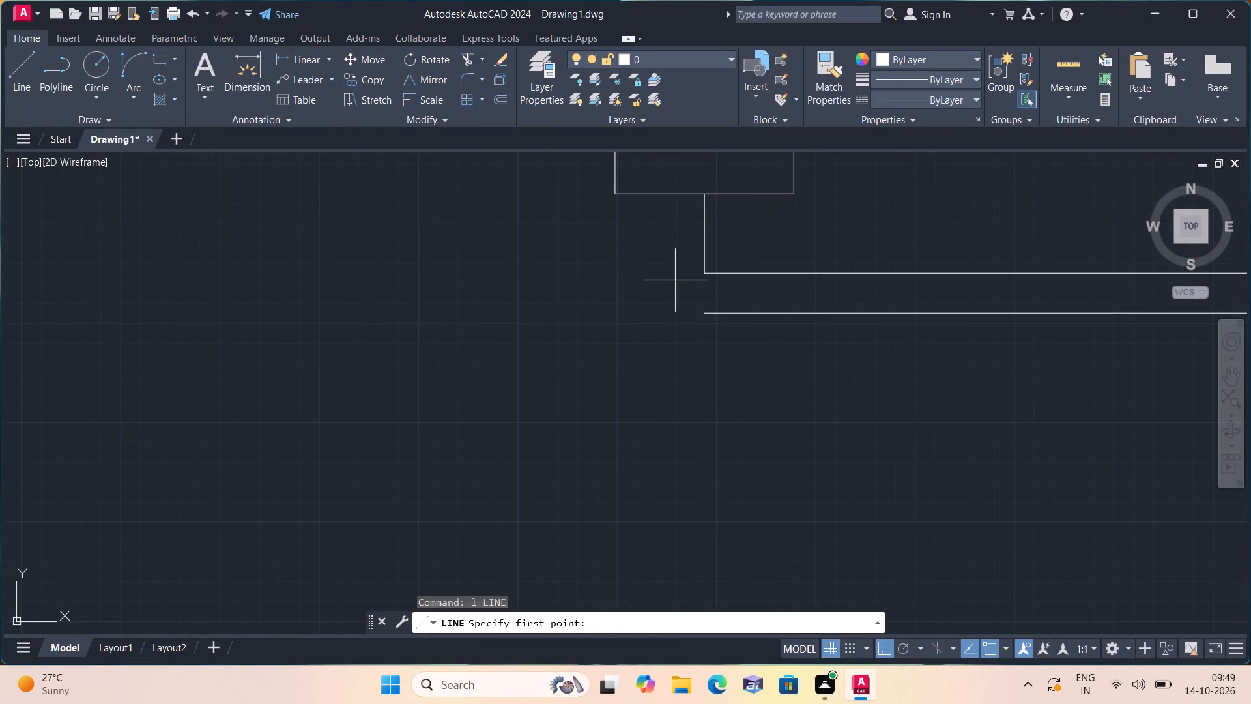
click(701, 269)
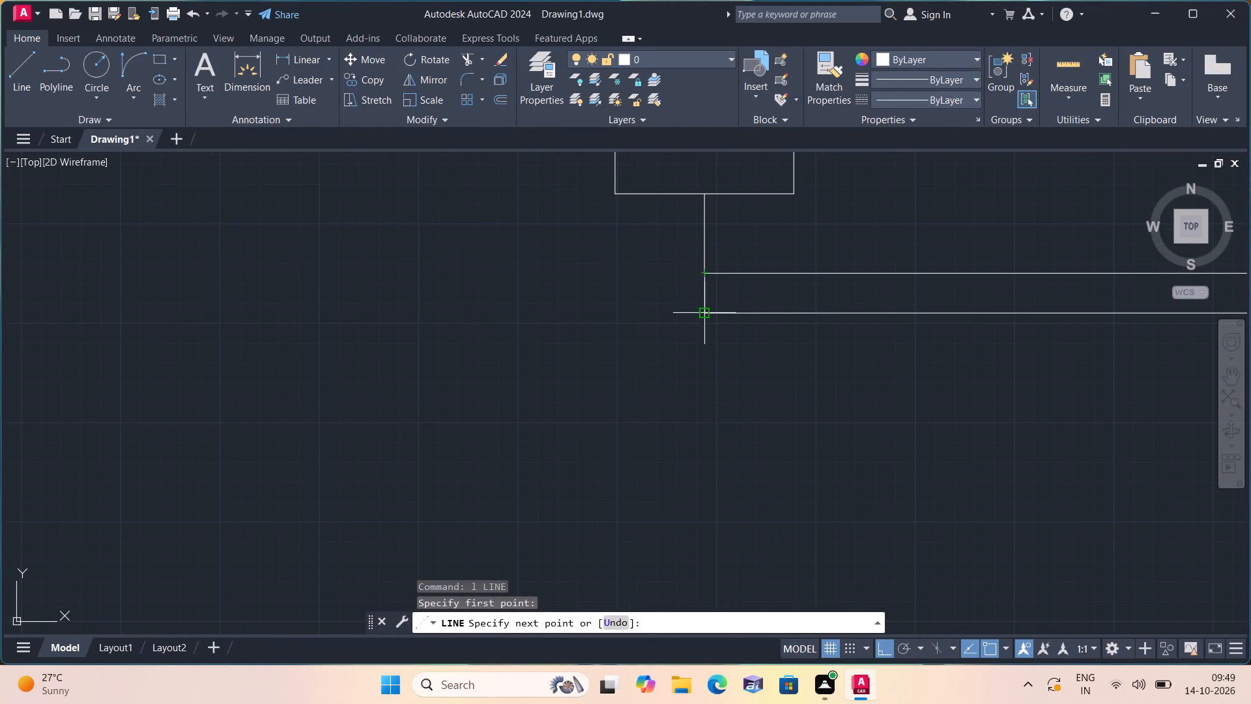
click(706, 317)
key(space)
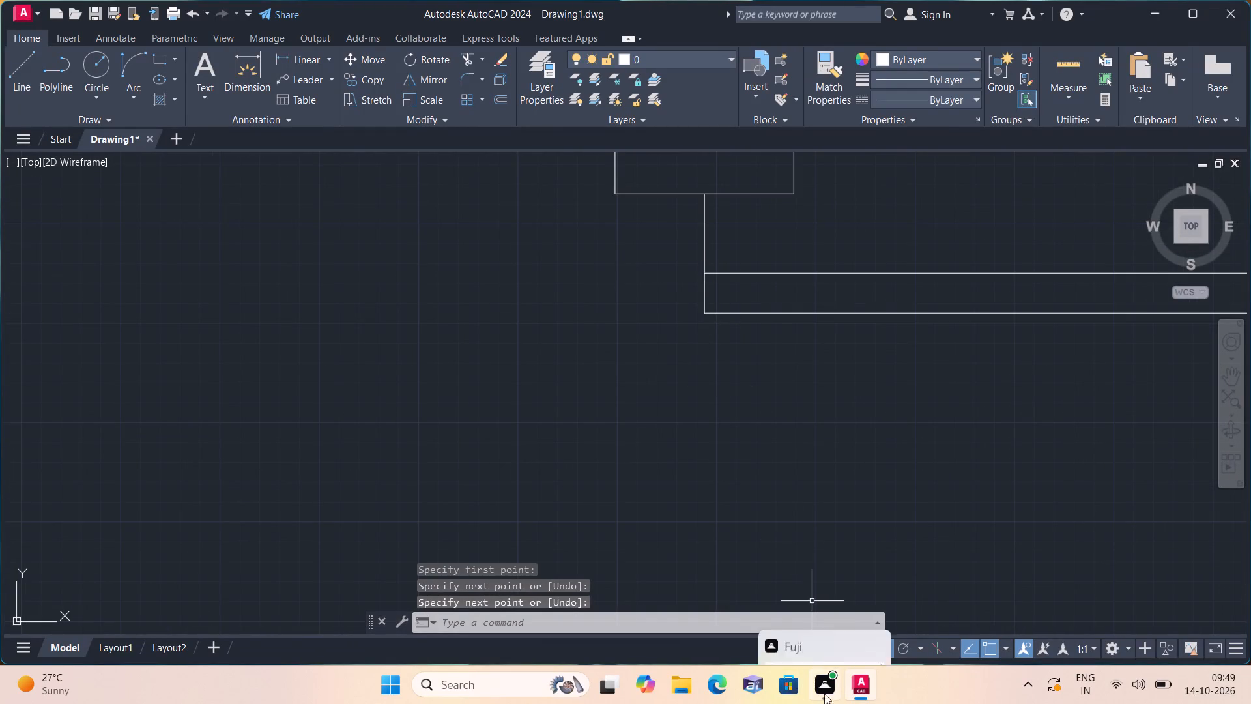
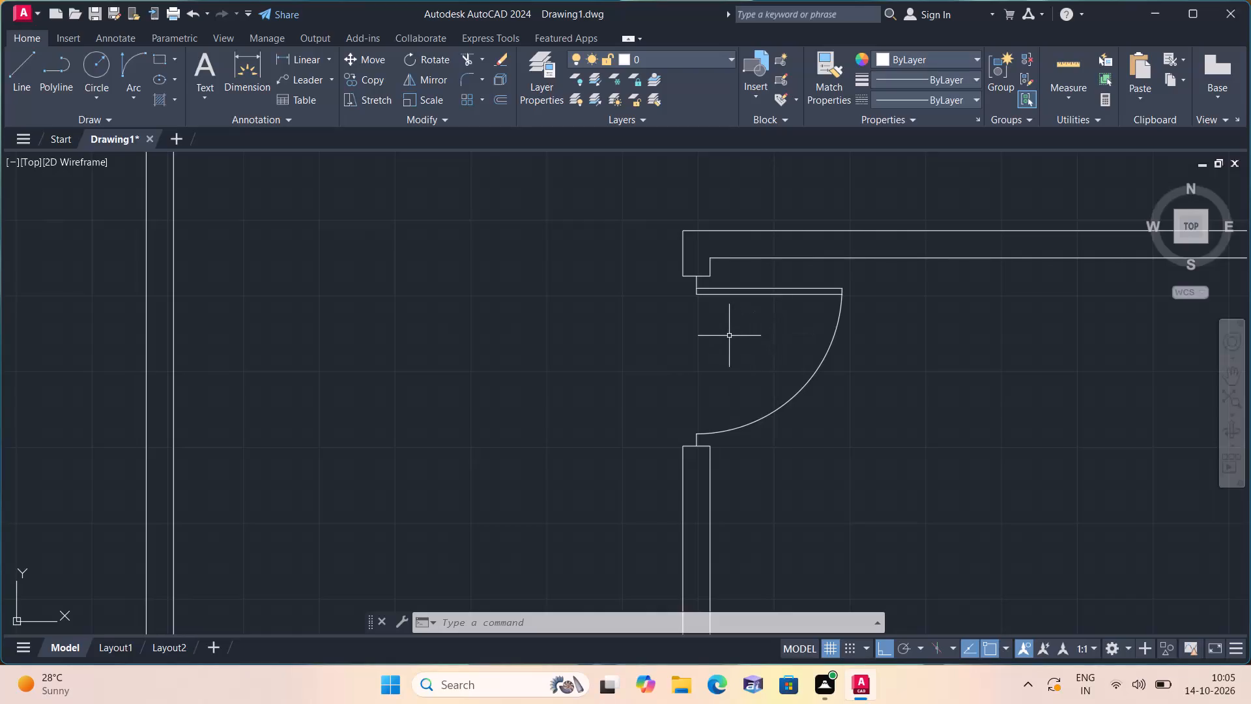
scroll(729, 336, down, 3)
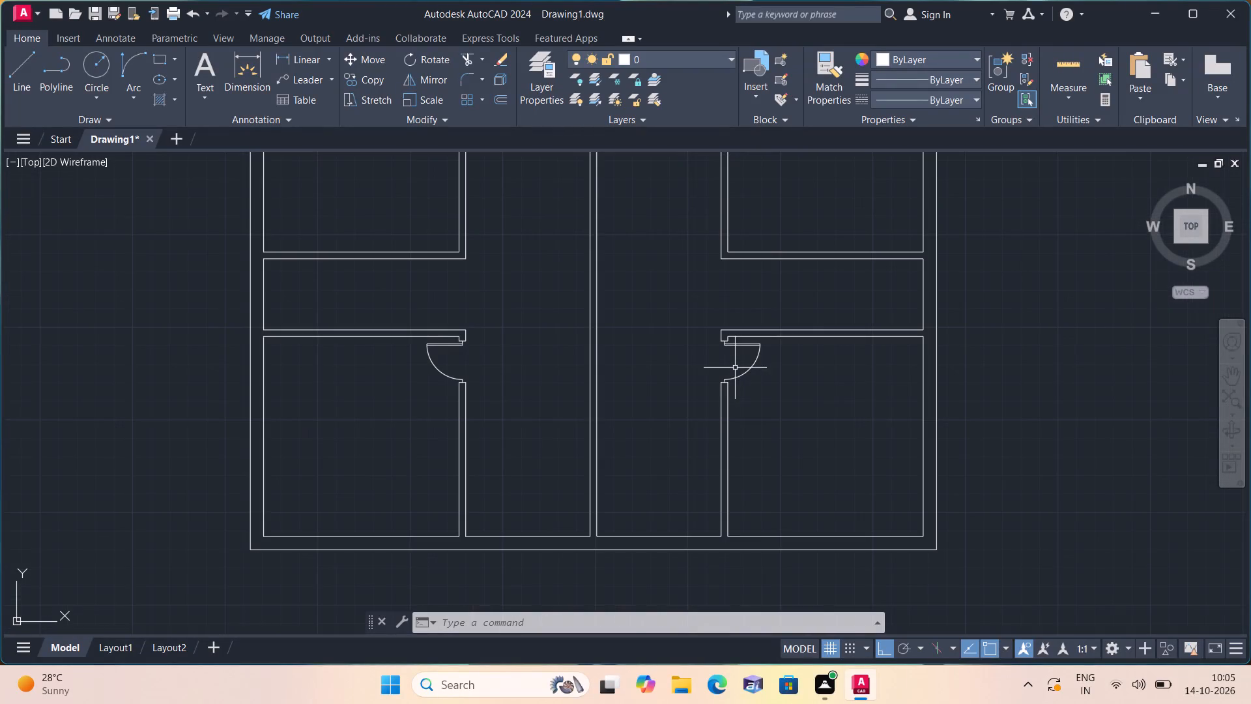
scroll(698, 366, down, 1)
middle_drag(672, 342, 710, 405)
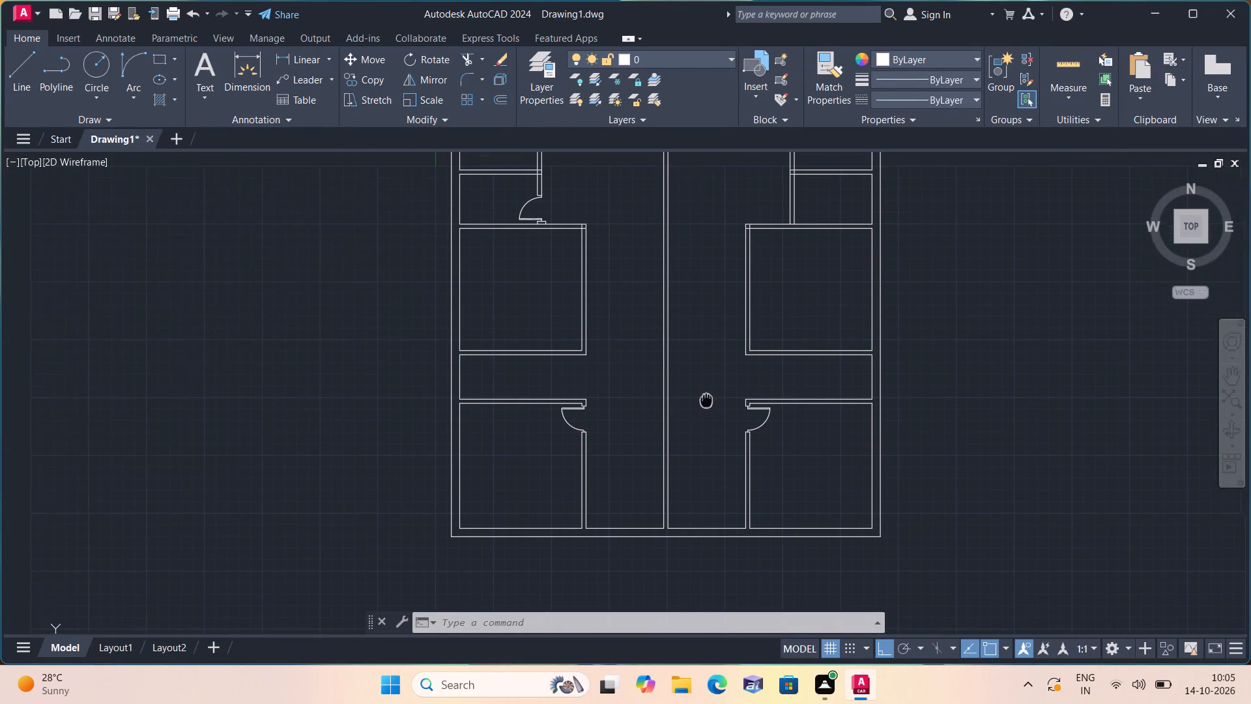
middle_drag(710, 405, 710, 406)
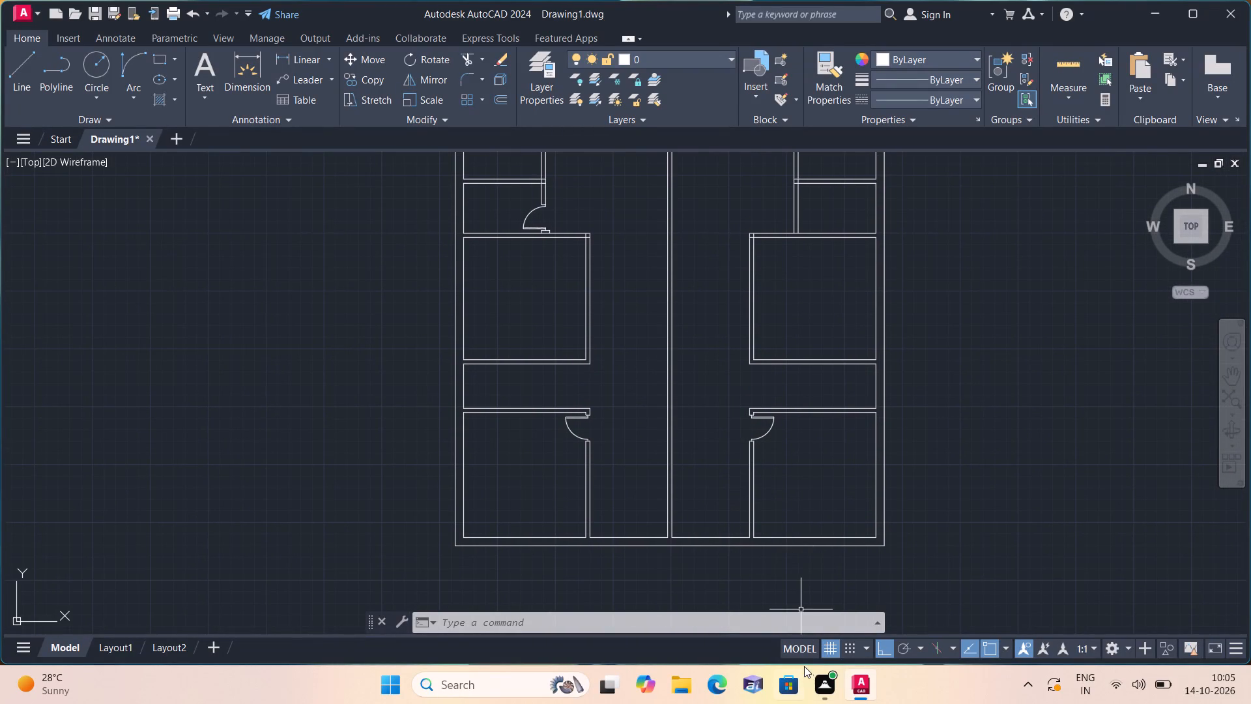
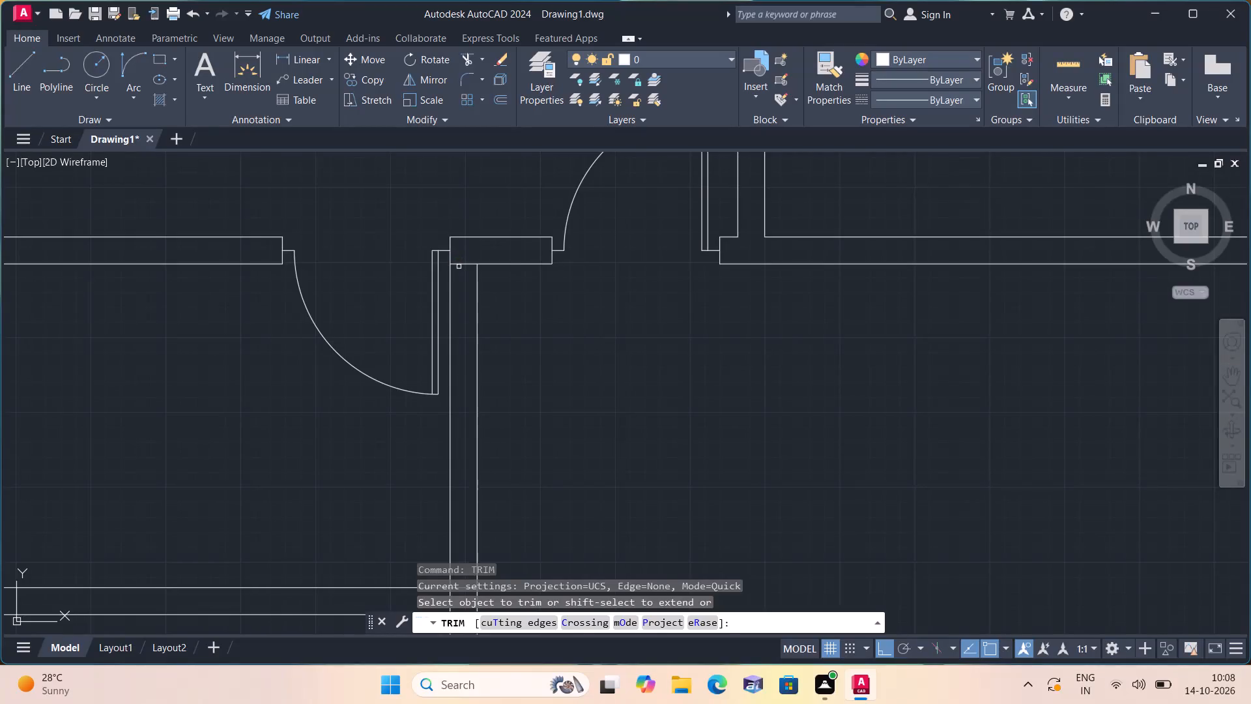
Trim the leftover lines where the left small rooms' vertical partition meets the upper wall and the cross partition between them.
click(459, 267)
click(464, 258)
scroll(464, 258, down, 2)
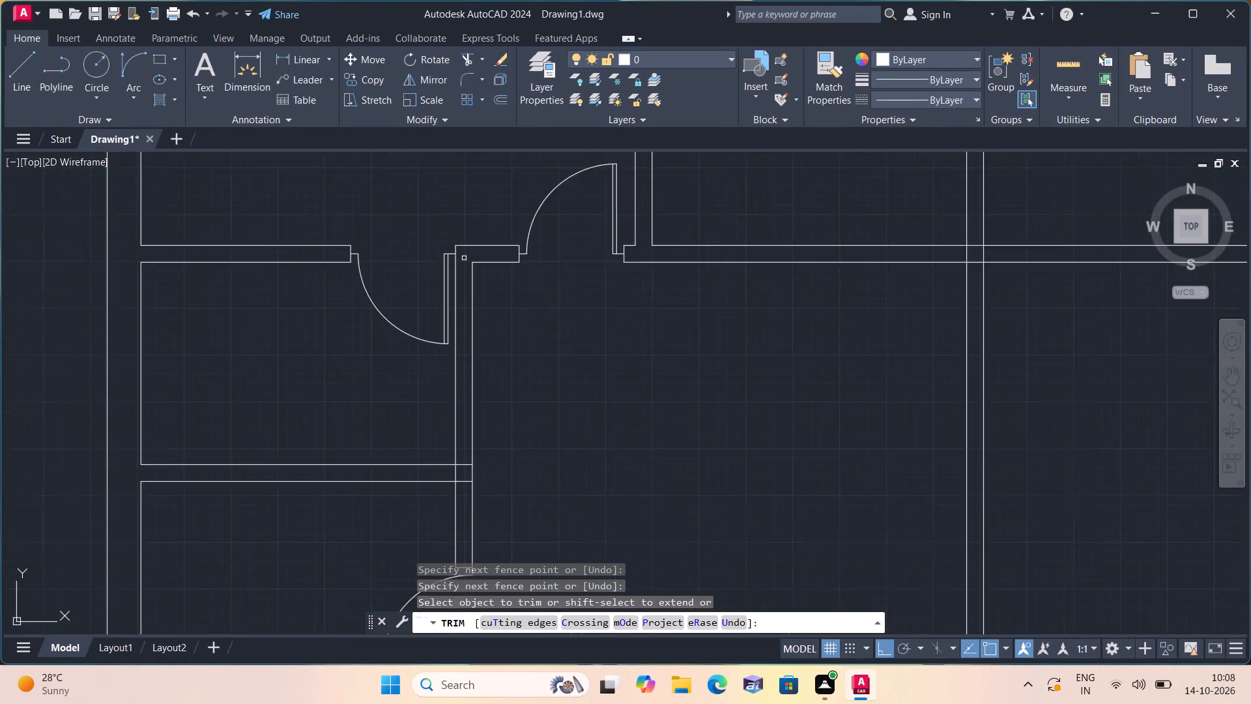
middle_drag(605, 327, 580, 223)
scroll(442, 300, up, 1)
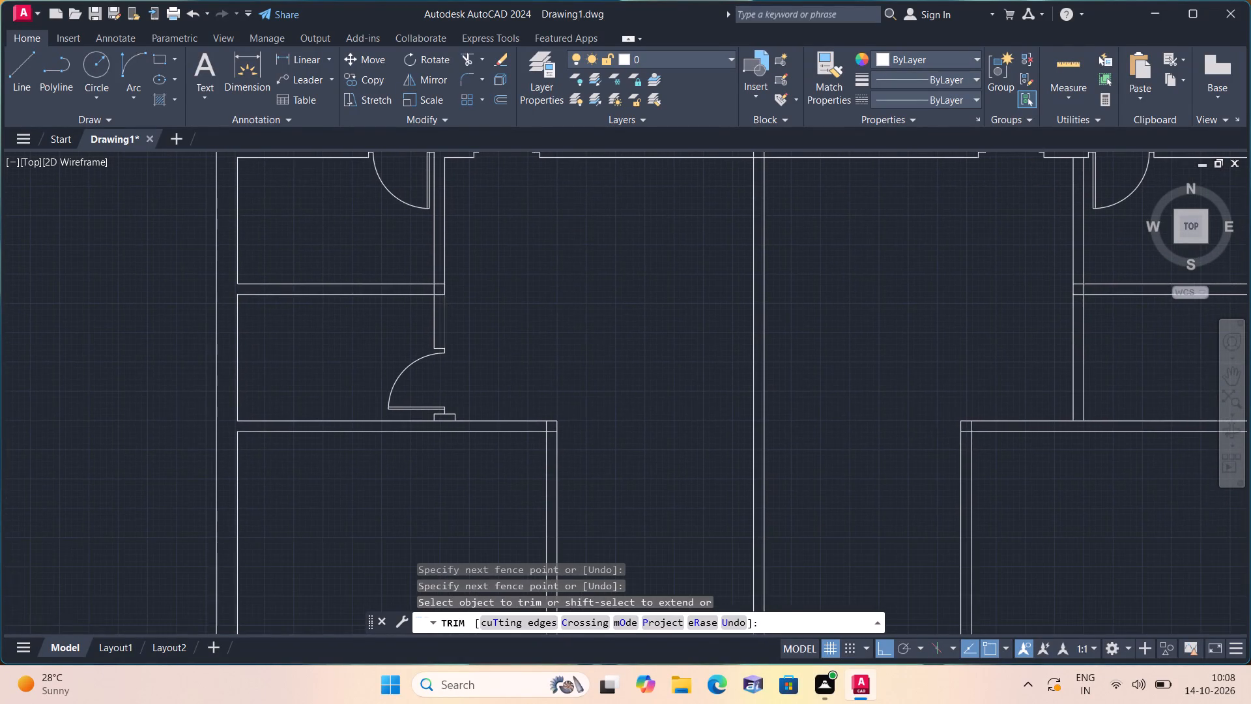
click(432, 285)
click(425, 280)
click(437, 274)
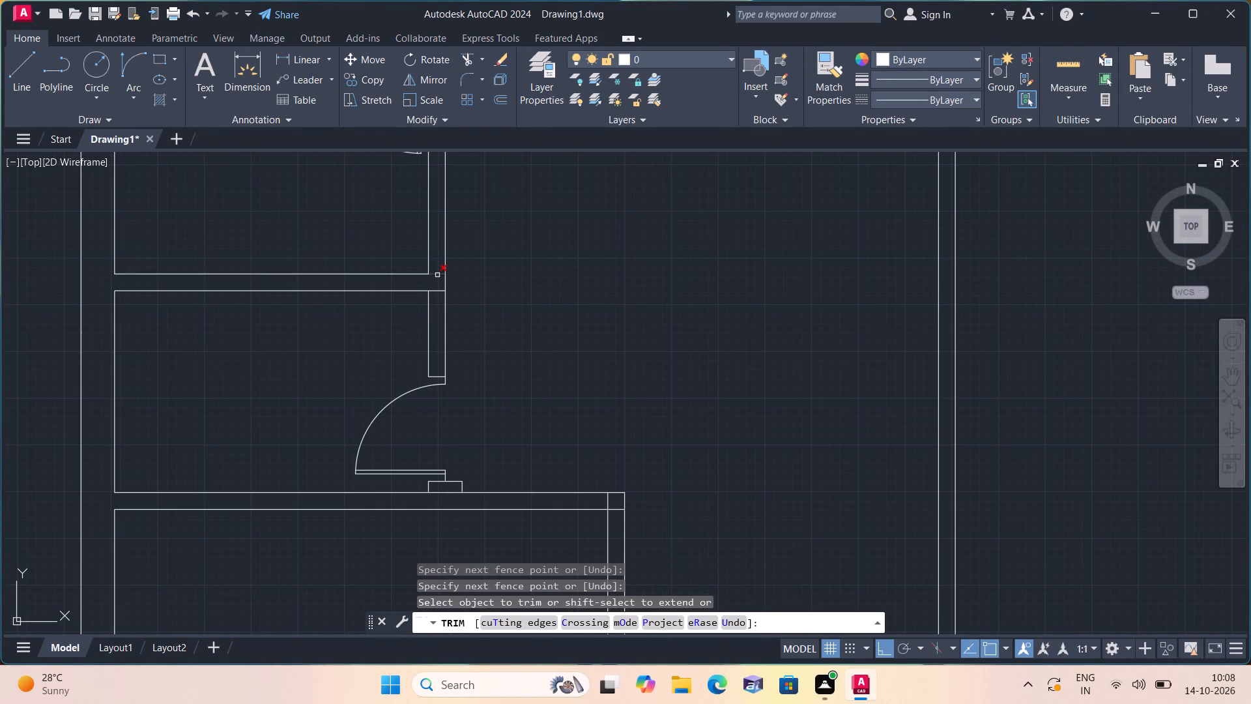
click(435, 293)
Trim the wall line beneath the lower left door's jamb block and the crossing lines at the inner corner of the room below.
scroll(433, 291, down, 3)
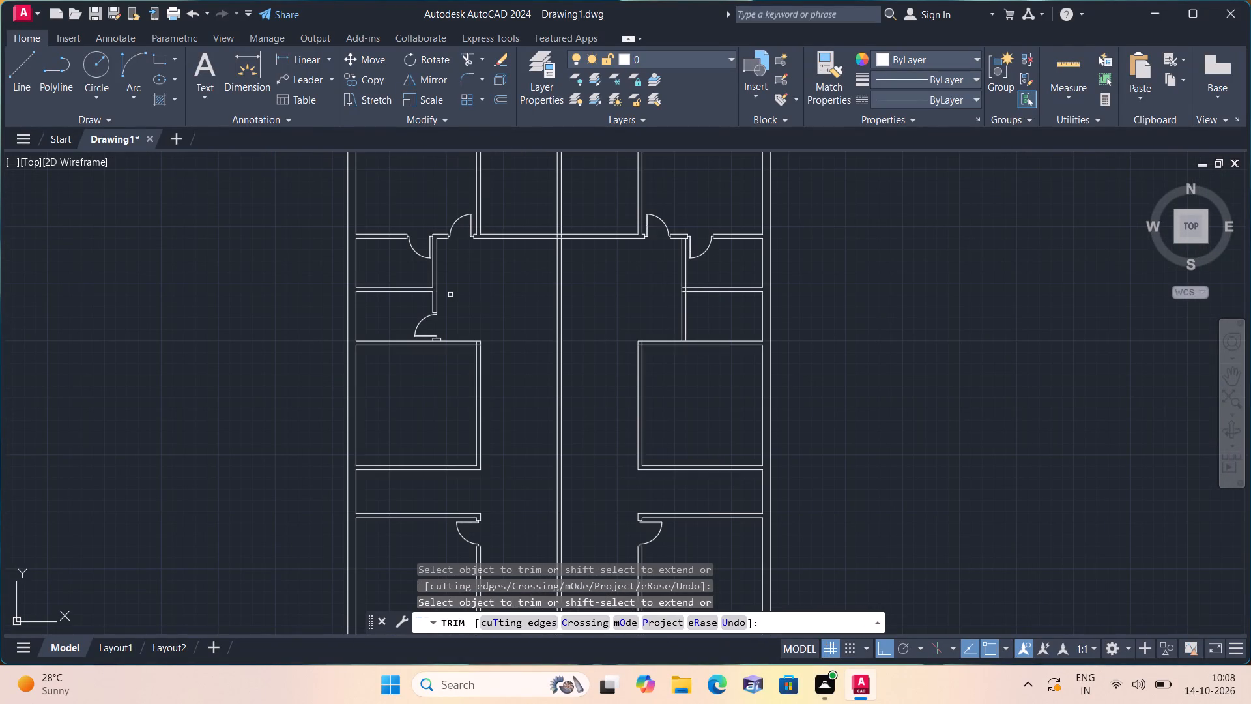
scroll(460, 357, up, 3)
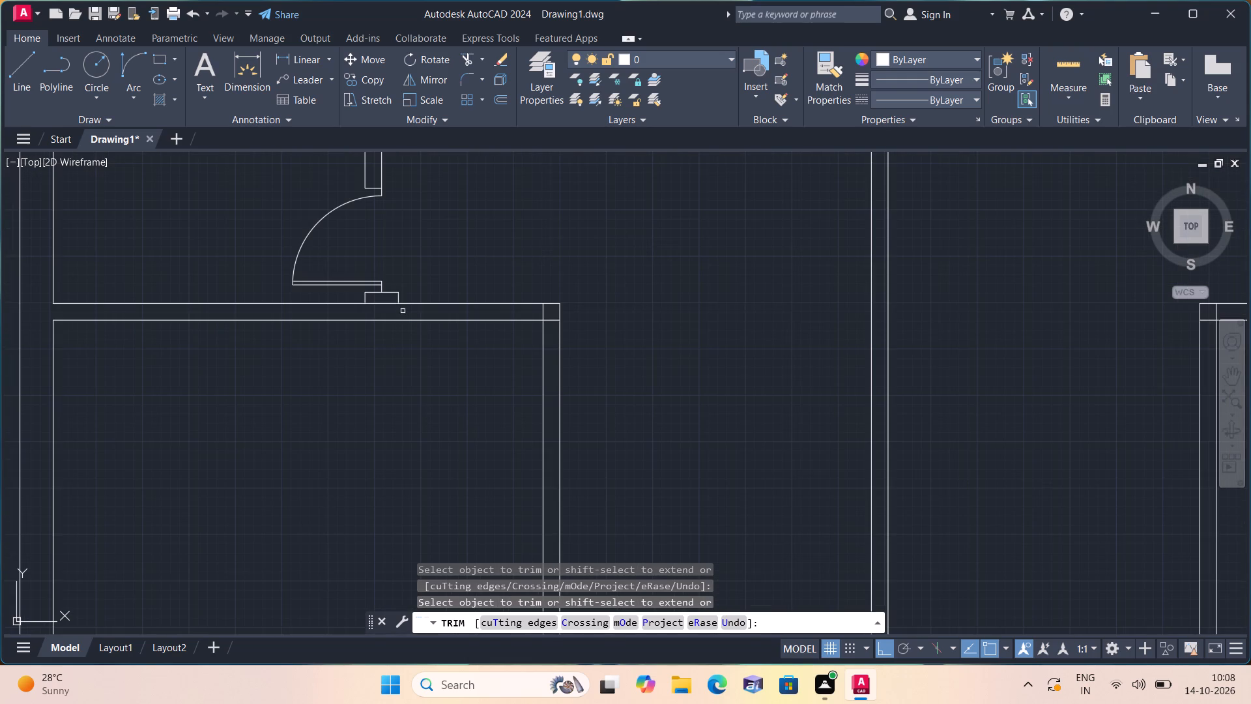
click(393, 304)
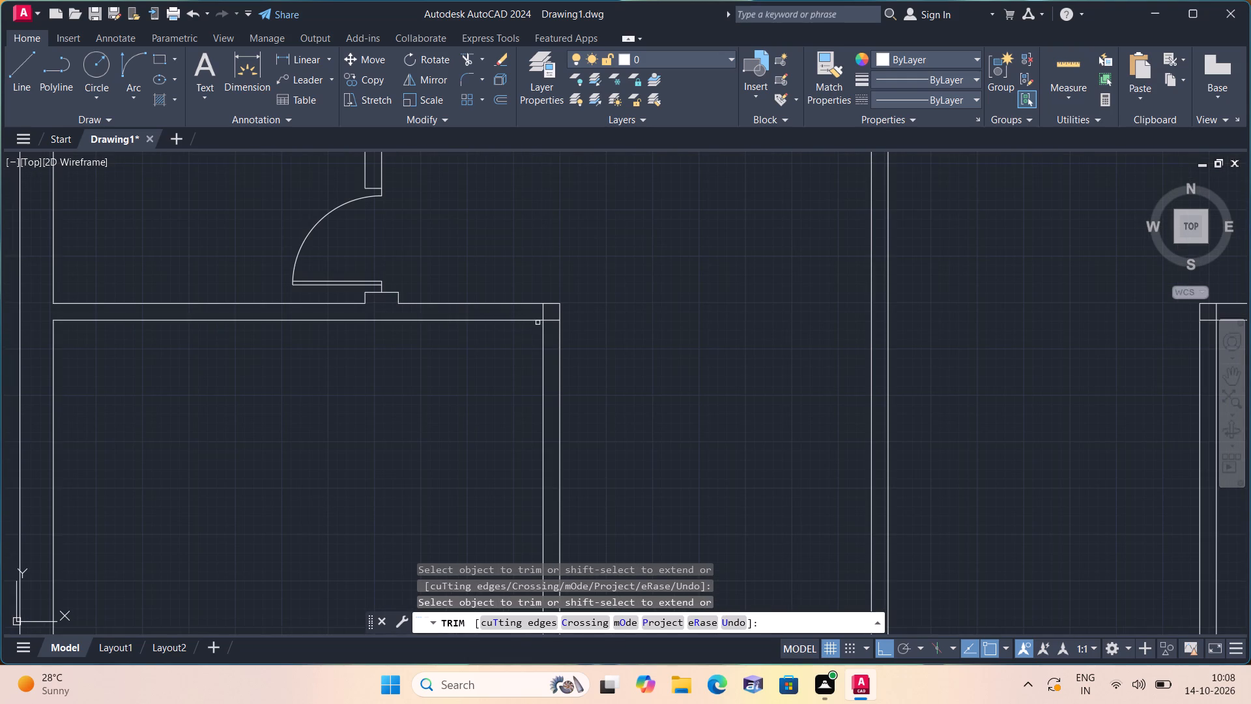
click(544, 314)
click(547, 320)
Trim the leftover lines where the right small rooms' vertical partition meets the upper wall and the cross partition between them.
scroll(532, 302, down, 2)
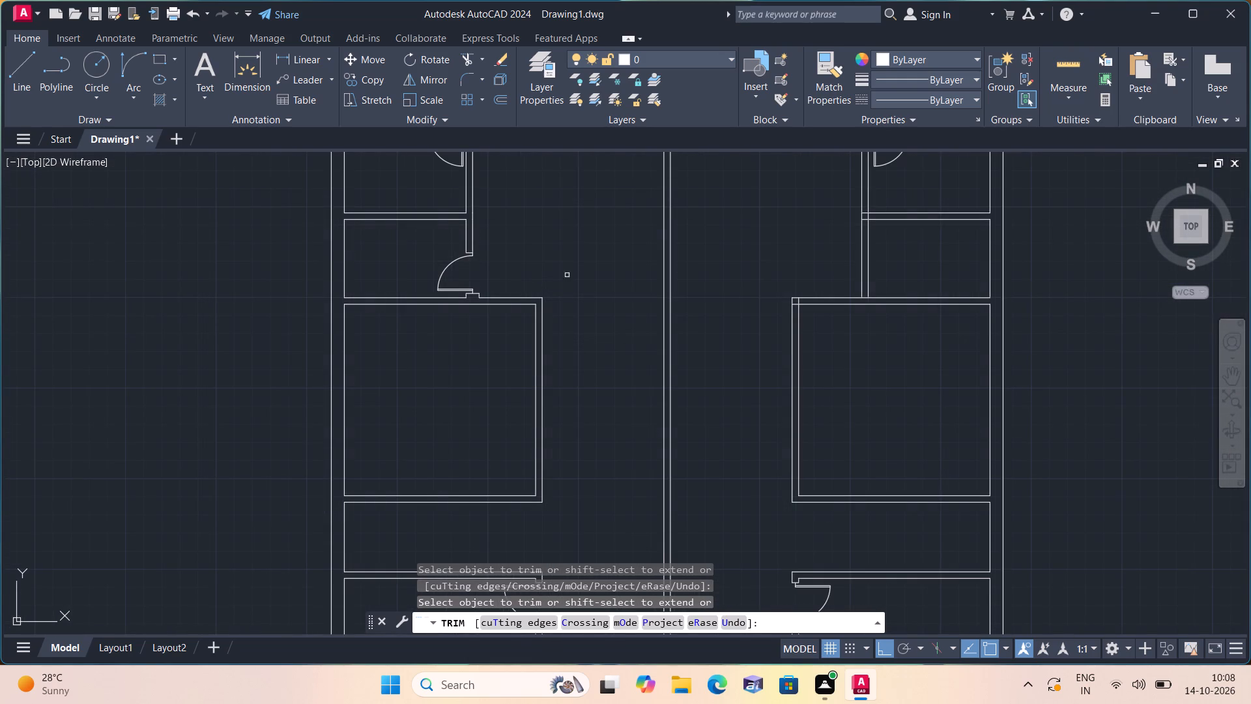
middle_drag(578, 251, 558, 321)
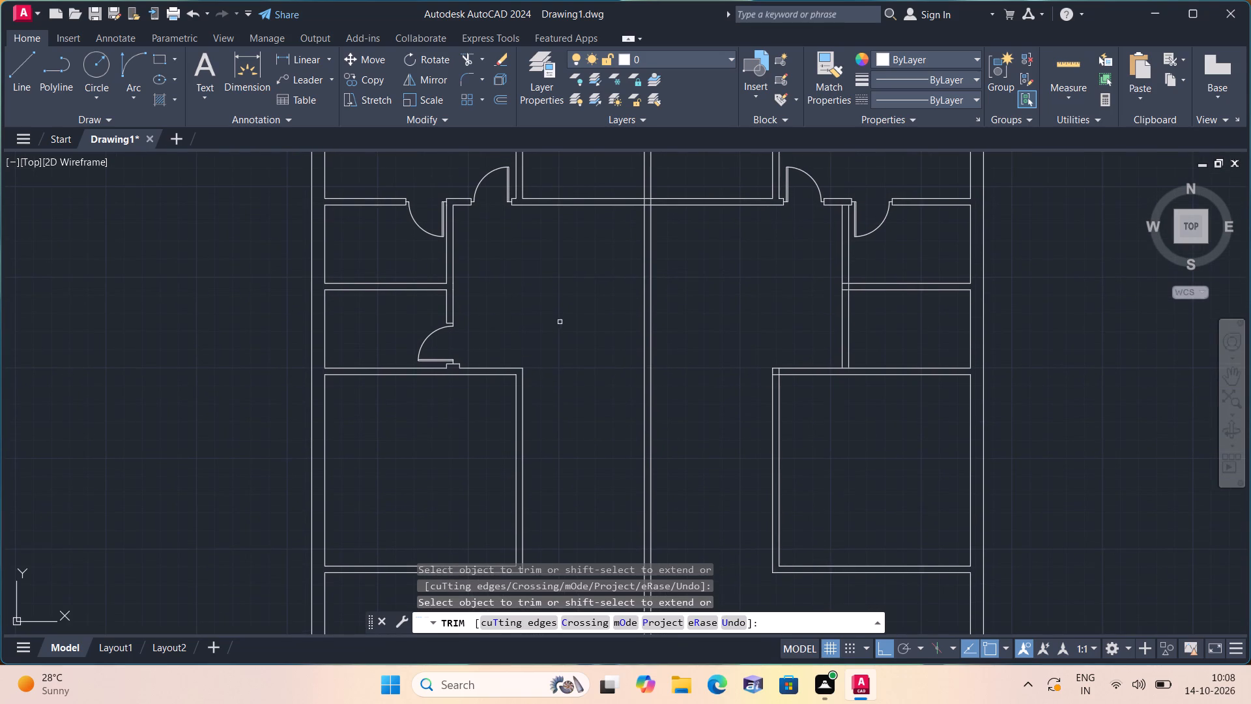
scroll(561, 317, down, 1)
middle_drag(561, 317, 558, 334)
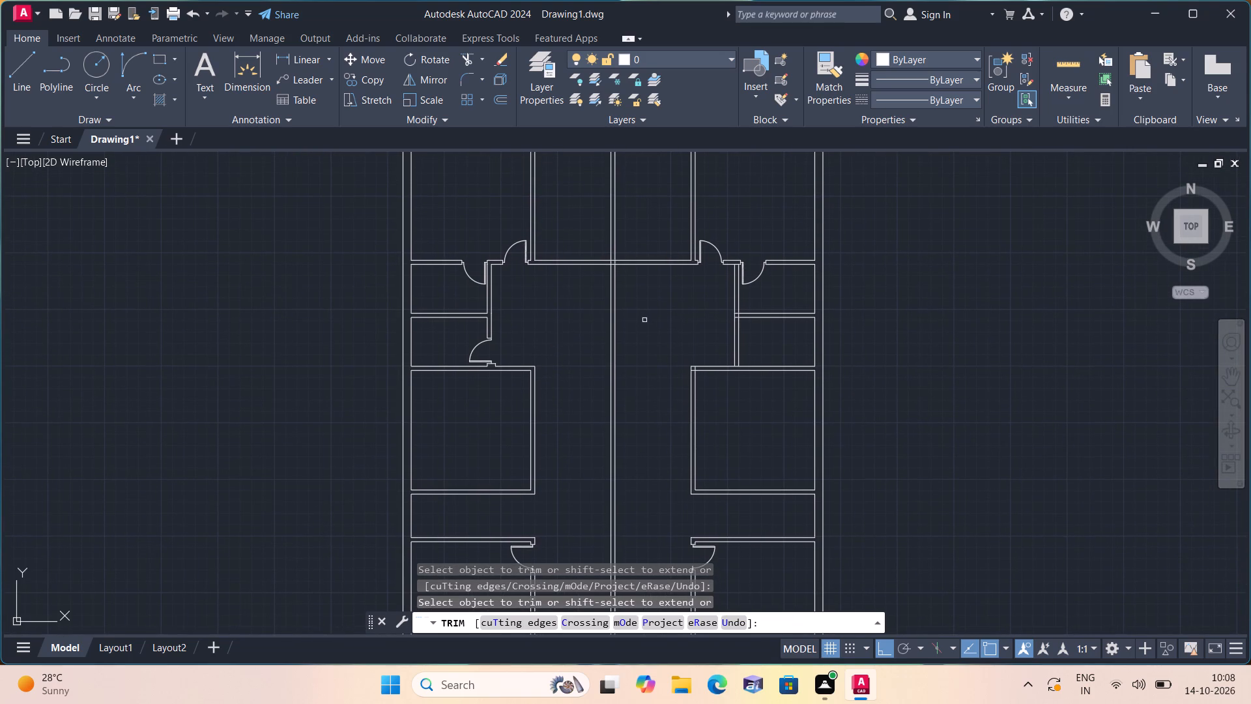
scroll(730, 275, up, 2)
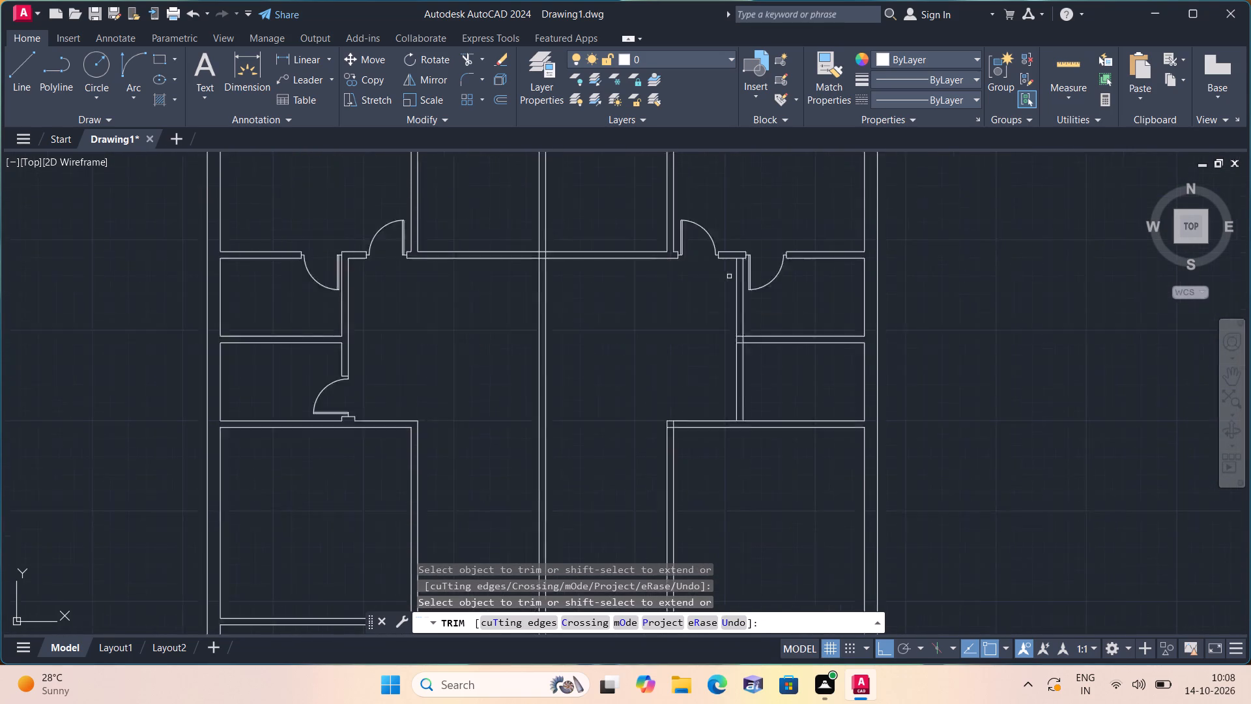
scroll(730, 275, up, 1)
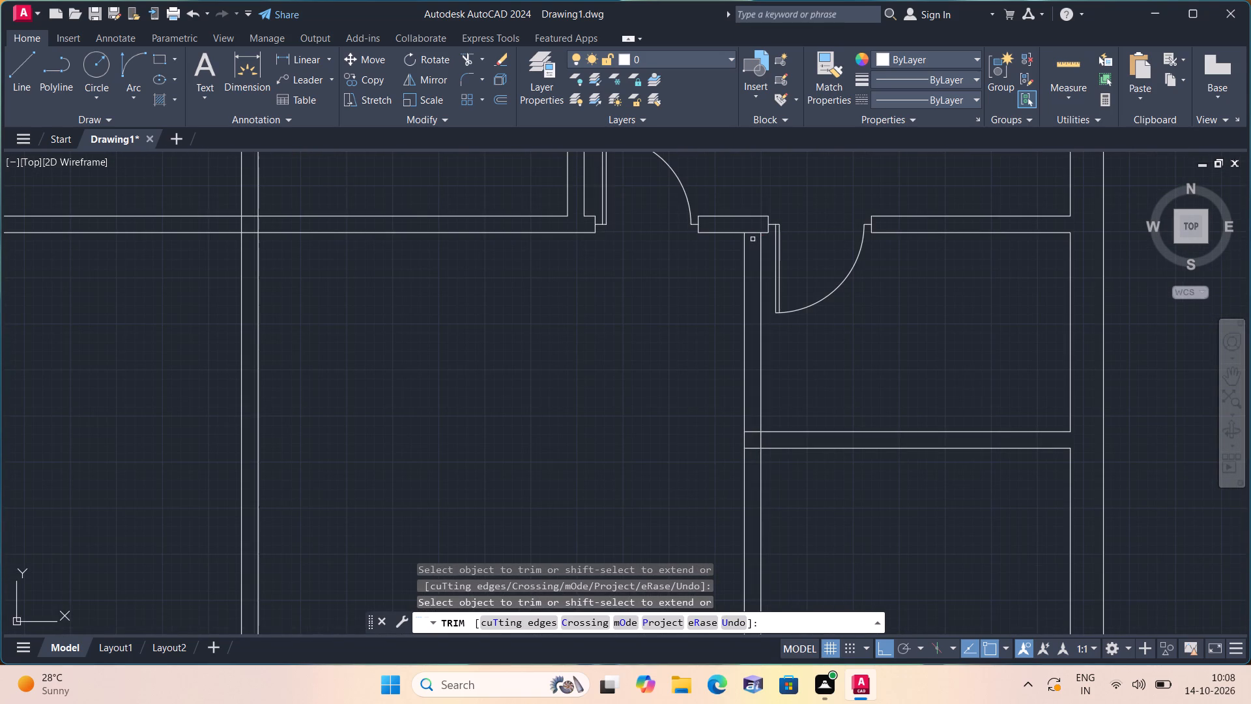
click(751, 231)
click(751, 427)
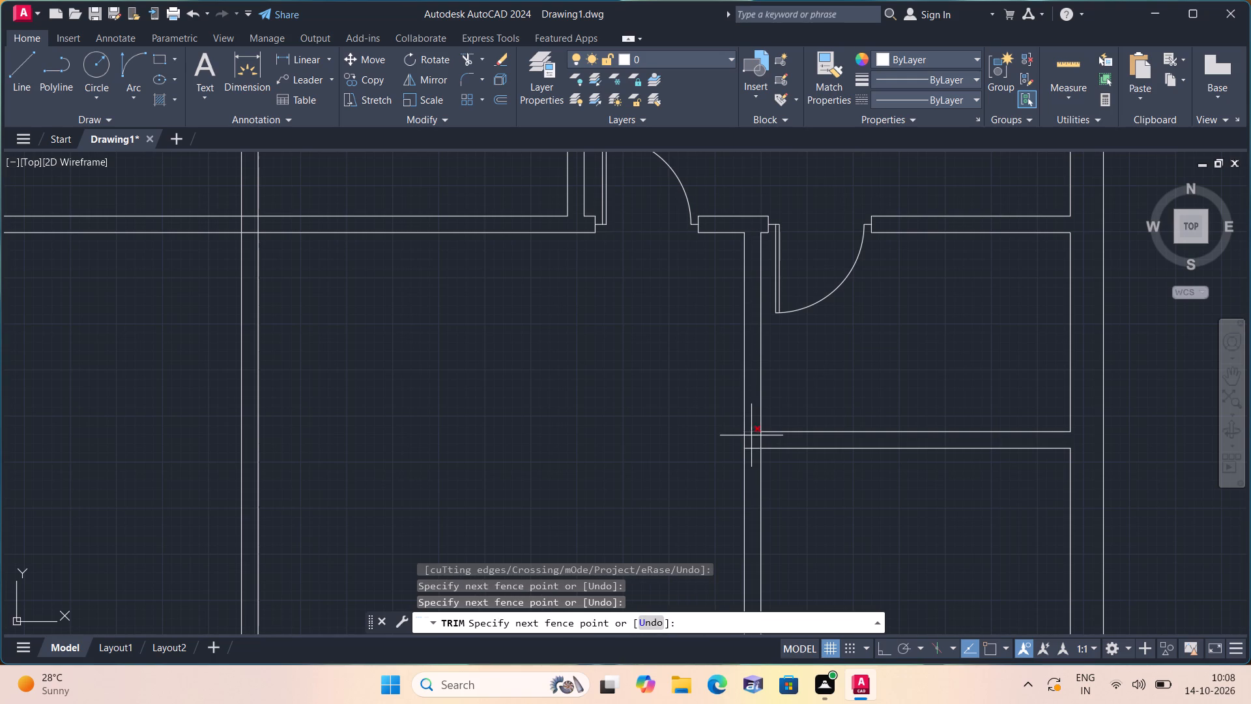
click(751, 455)
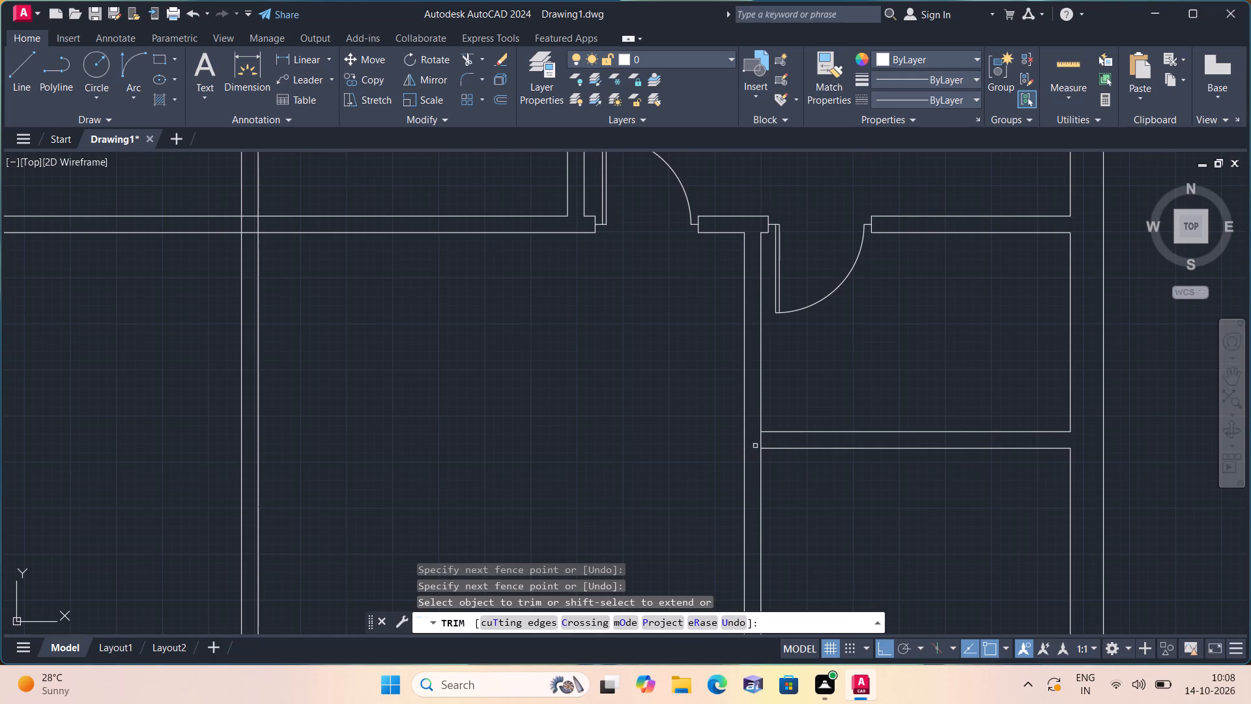
click(761, 441)
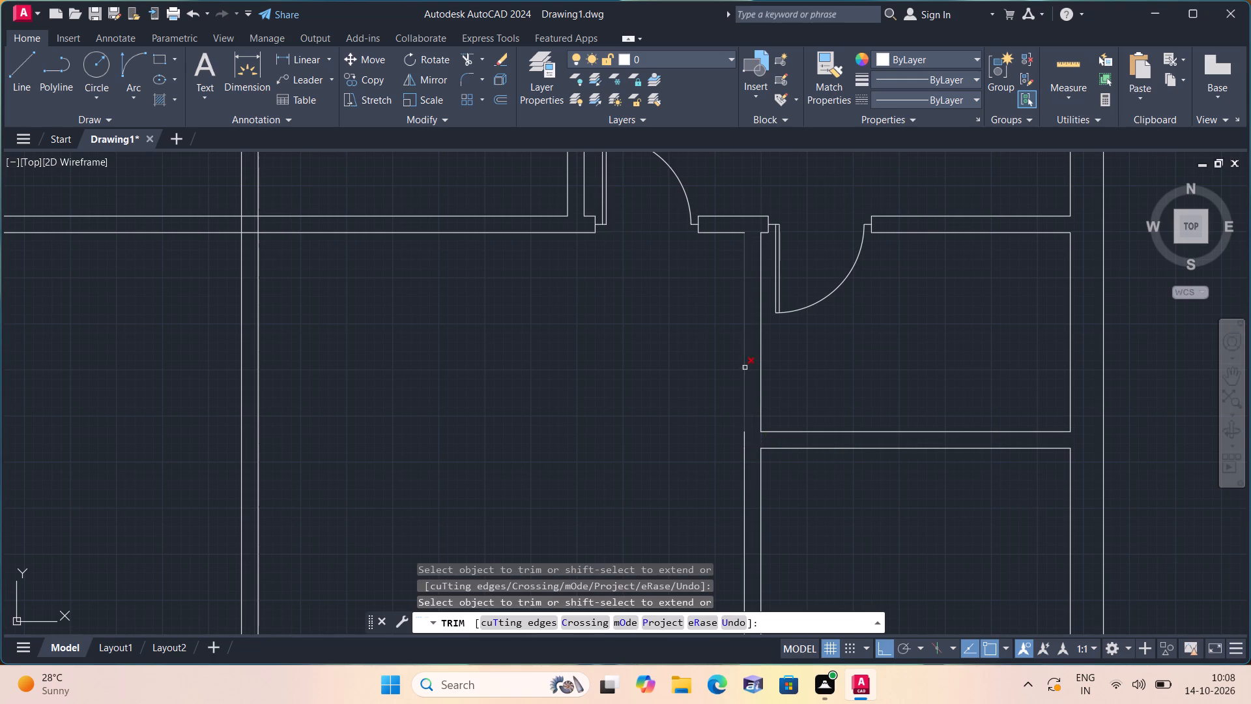
Trim the wall line closing the lower end of the right small rooms' vertical partition.
scroll(705, 392, down, 2)
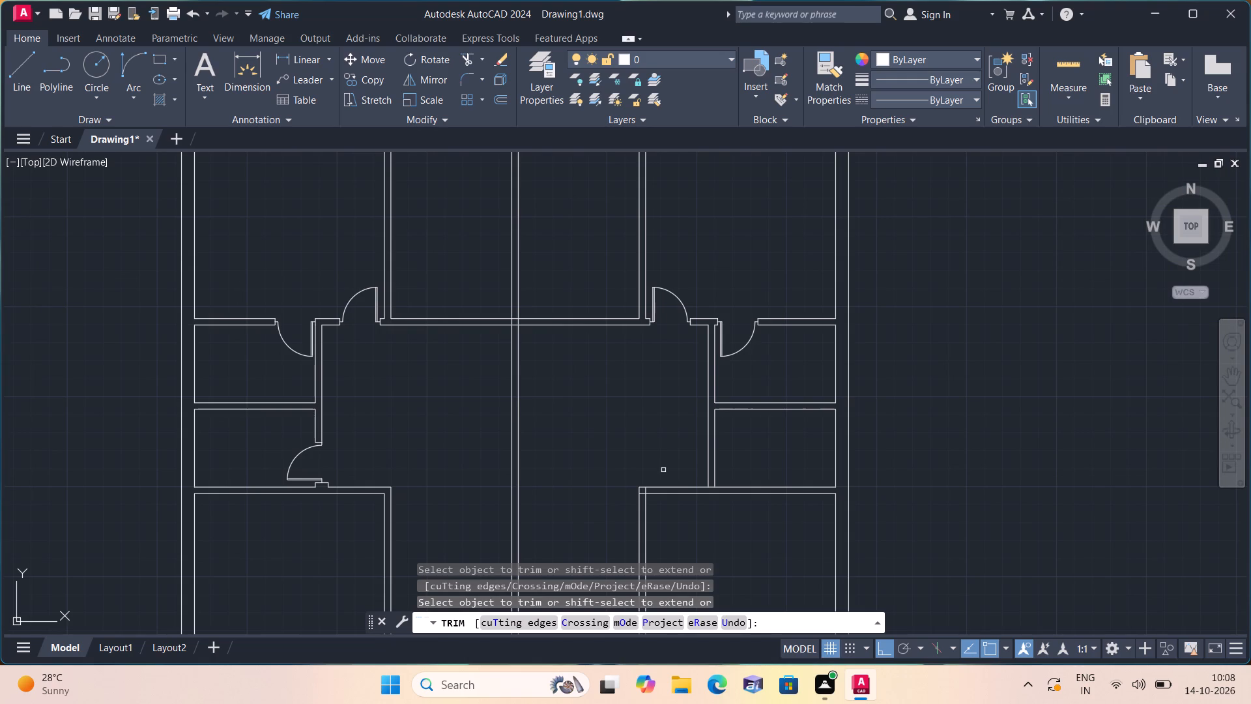
scroll(710, 489, up, 2)
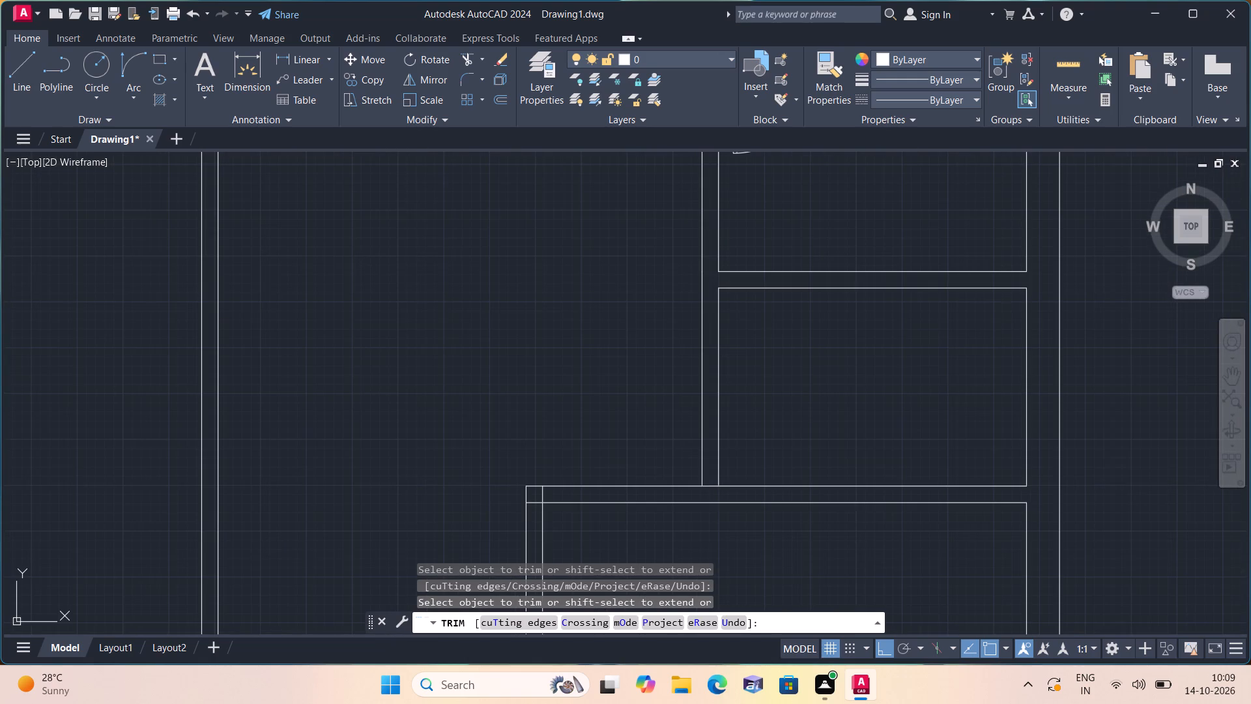
click(711, 488)
Trim the overlapping lines at the upper inner corner of the room below the right small rooms and finish trimming.
scroll(679, 480, down, 3)
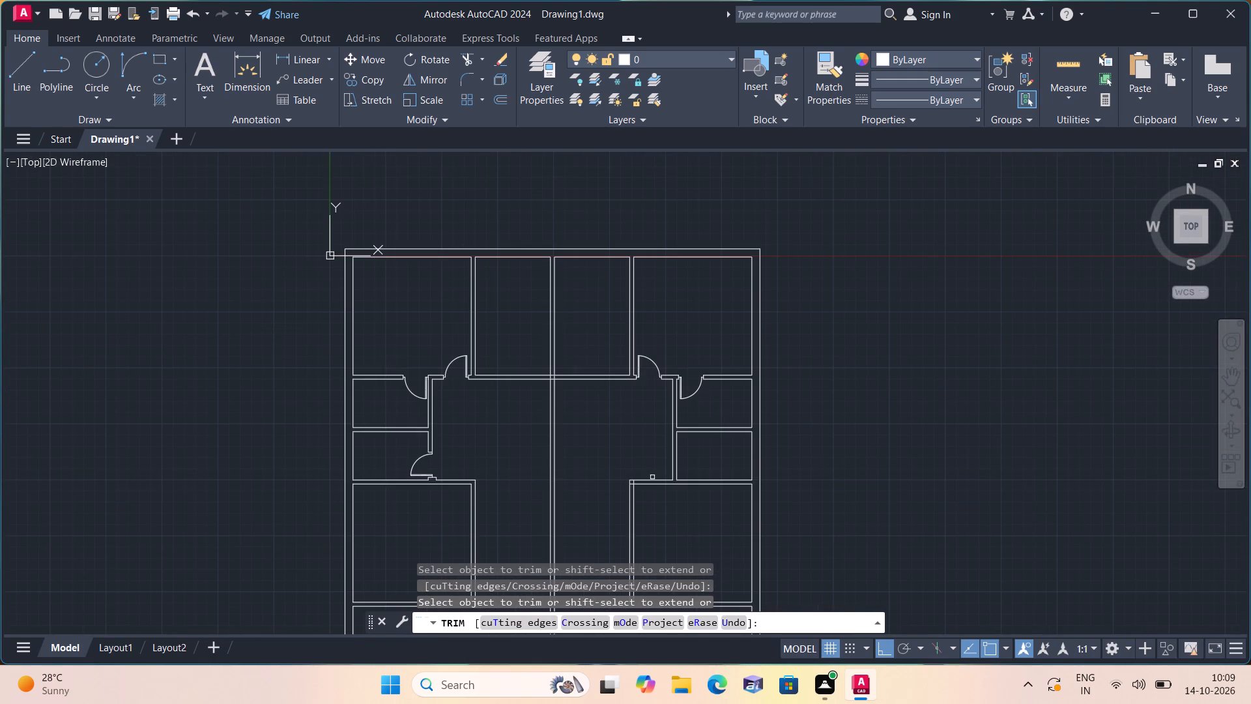
middle_drag(507, 468, 521, 425)
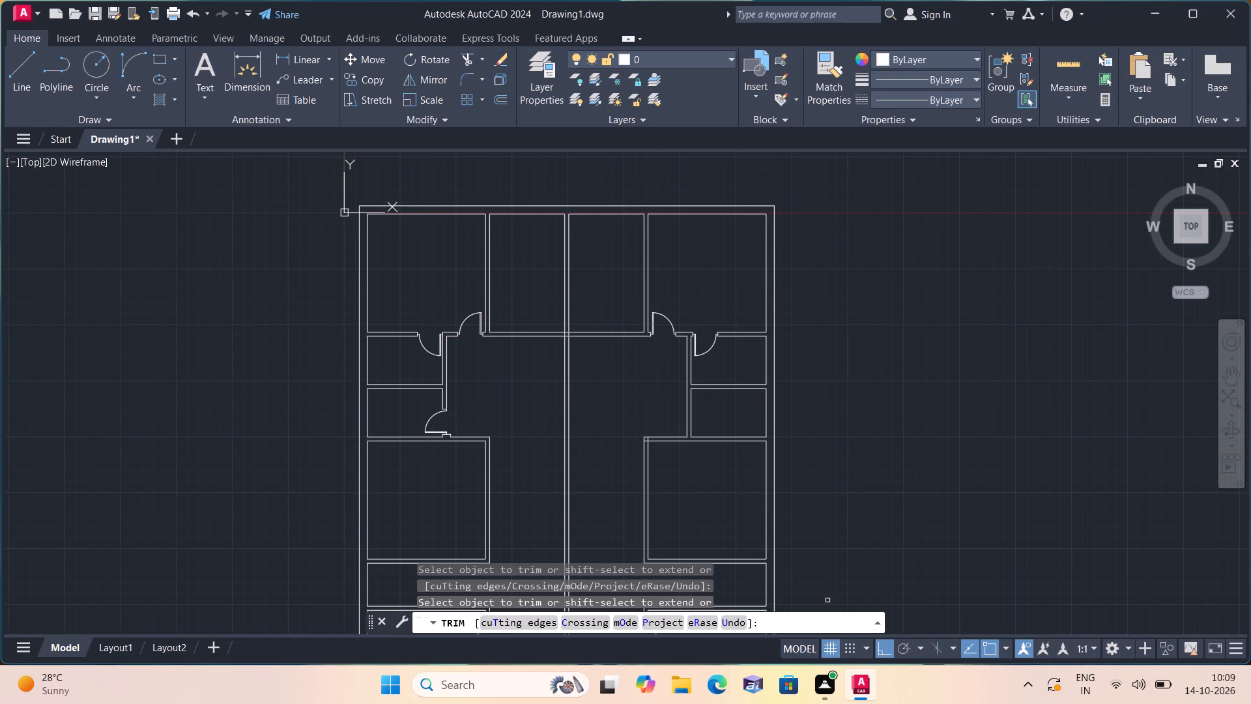
scroll(674, 488, up, 2)
scroll(608, 387, up, 1)
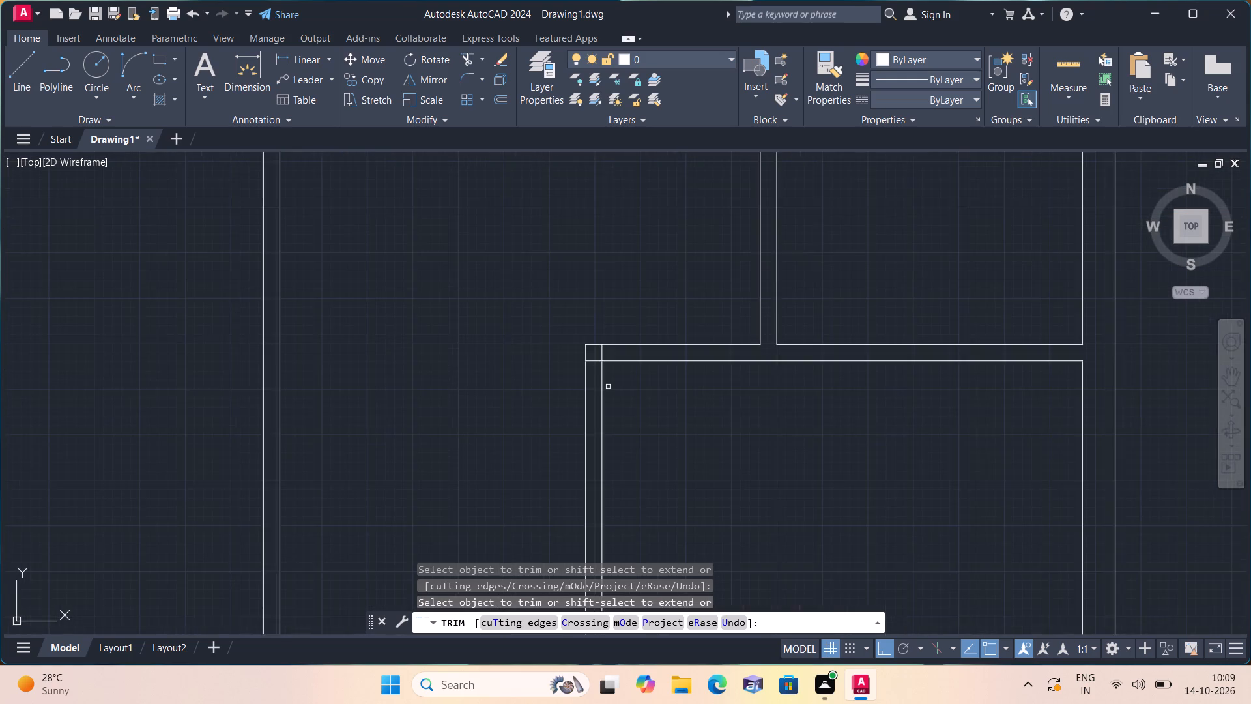
scroll(608, 387, up, 1)
click(581, 346)
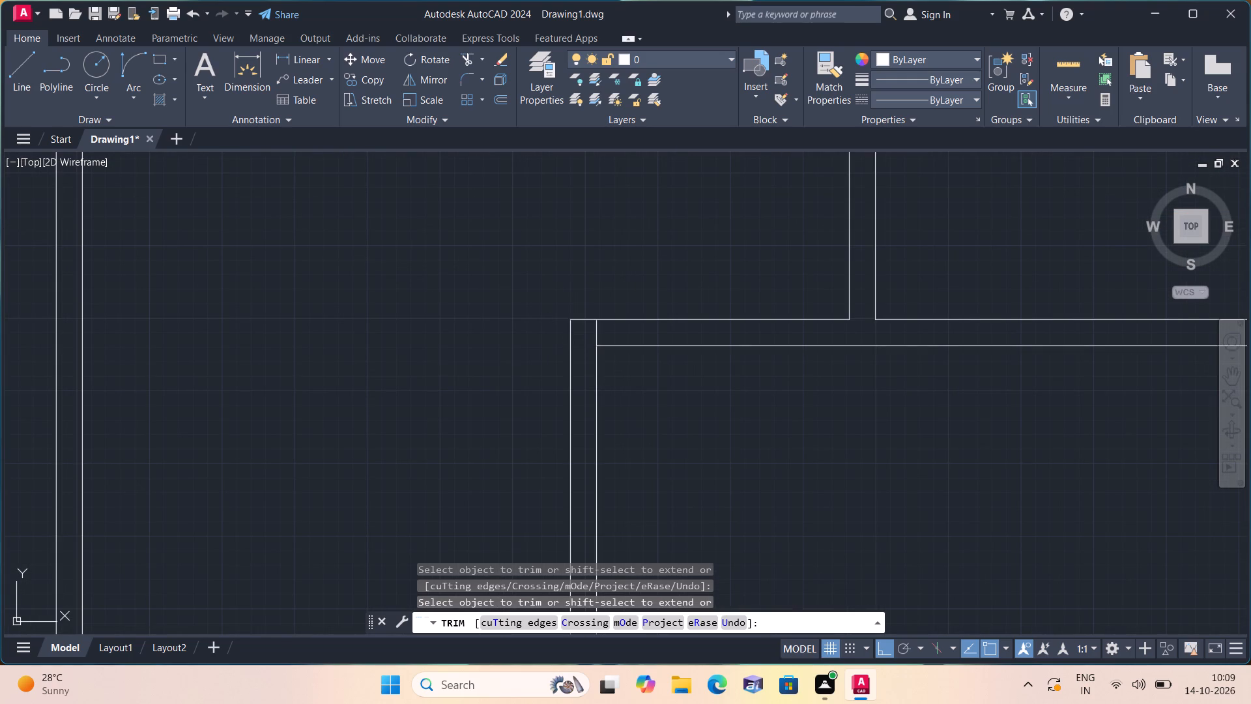
click(592, 334)
click(608, 336)
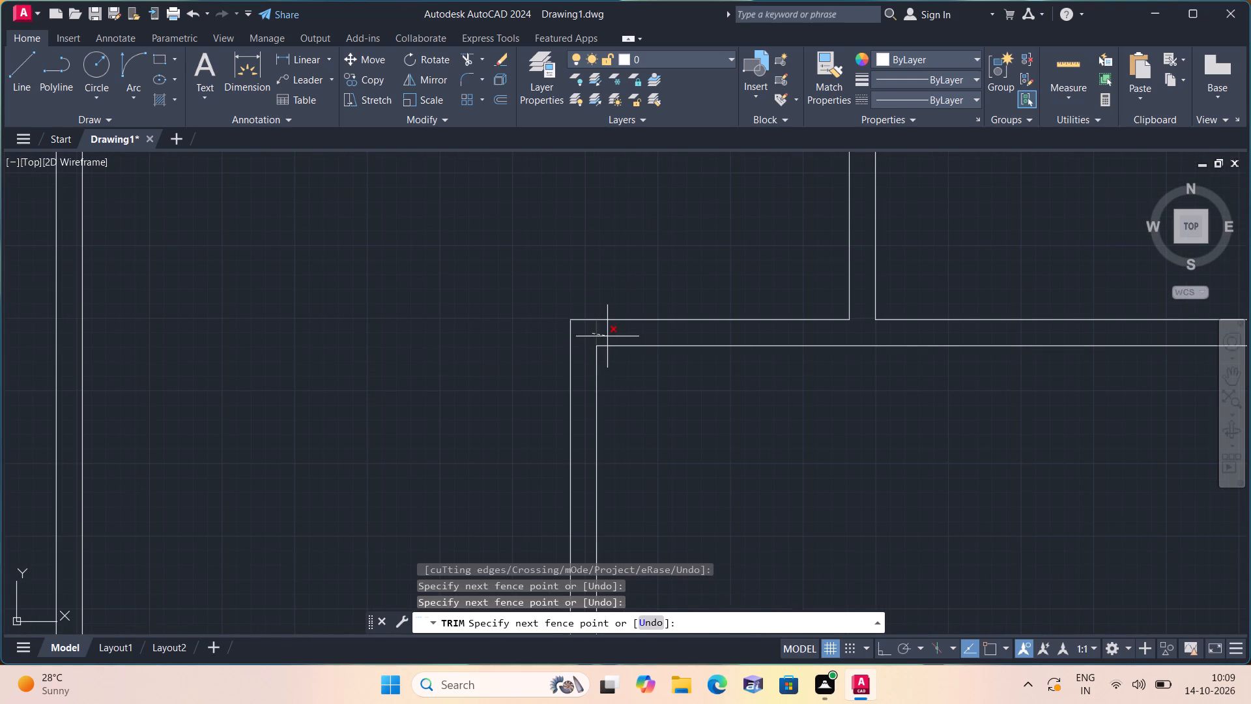
scroll(609, 337, down, 3)
scroll(680, 379, down, 1)
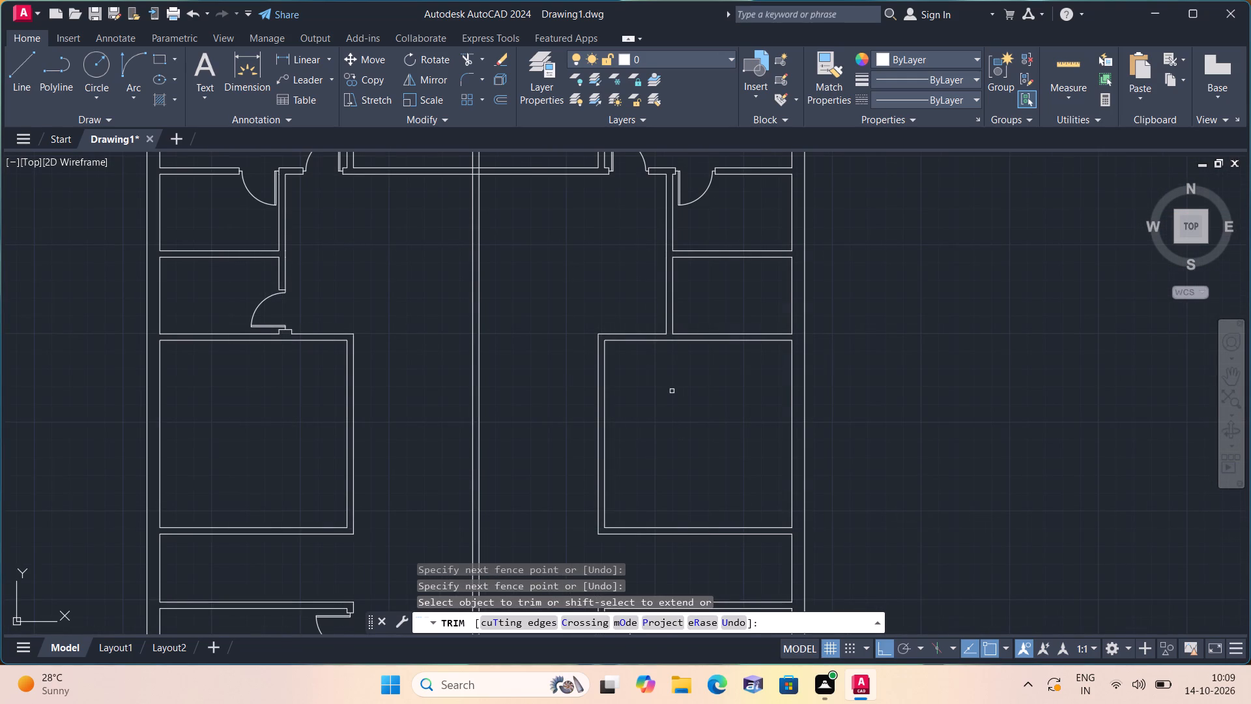
middle_drag(686, 525, 722, 380)
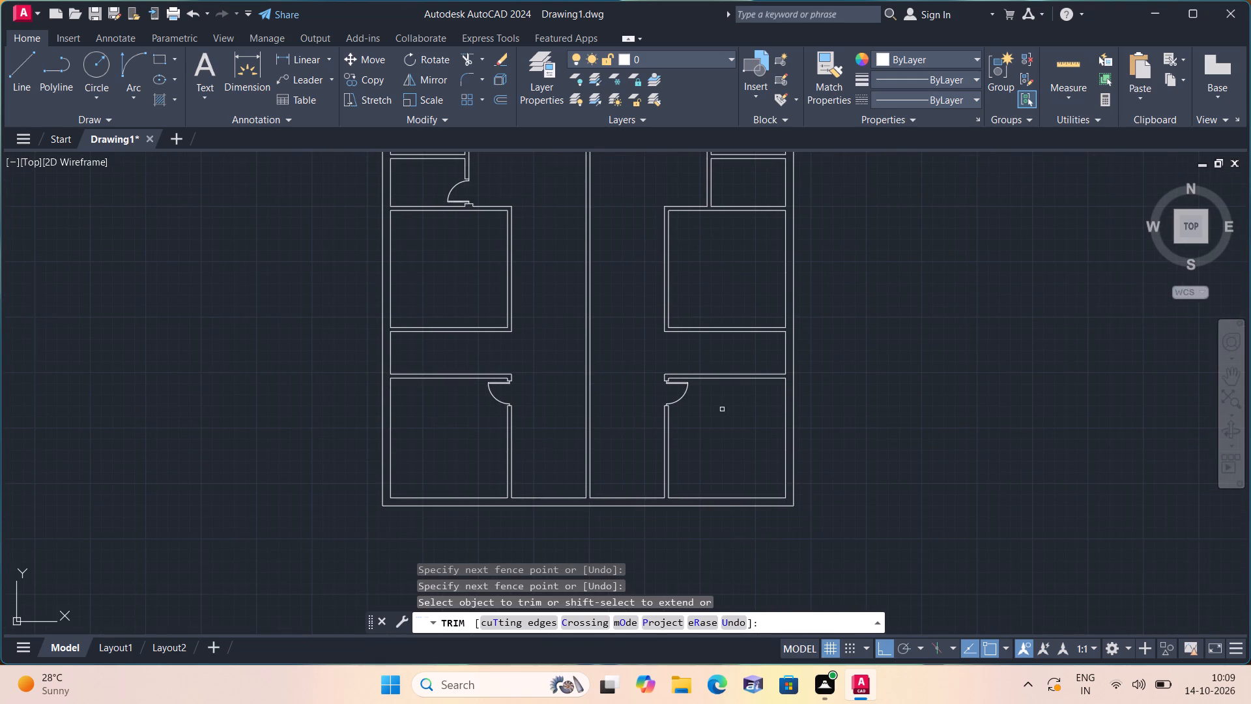
middle_drag(596, 299, 620, 439)
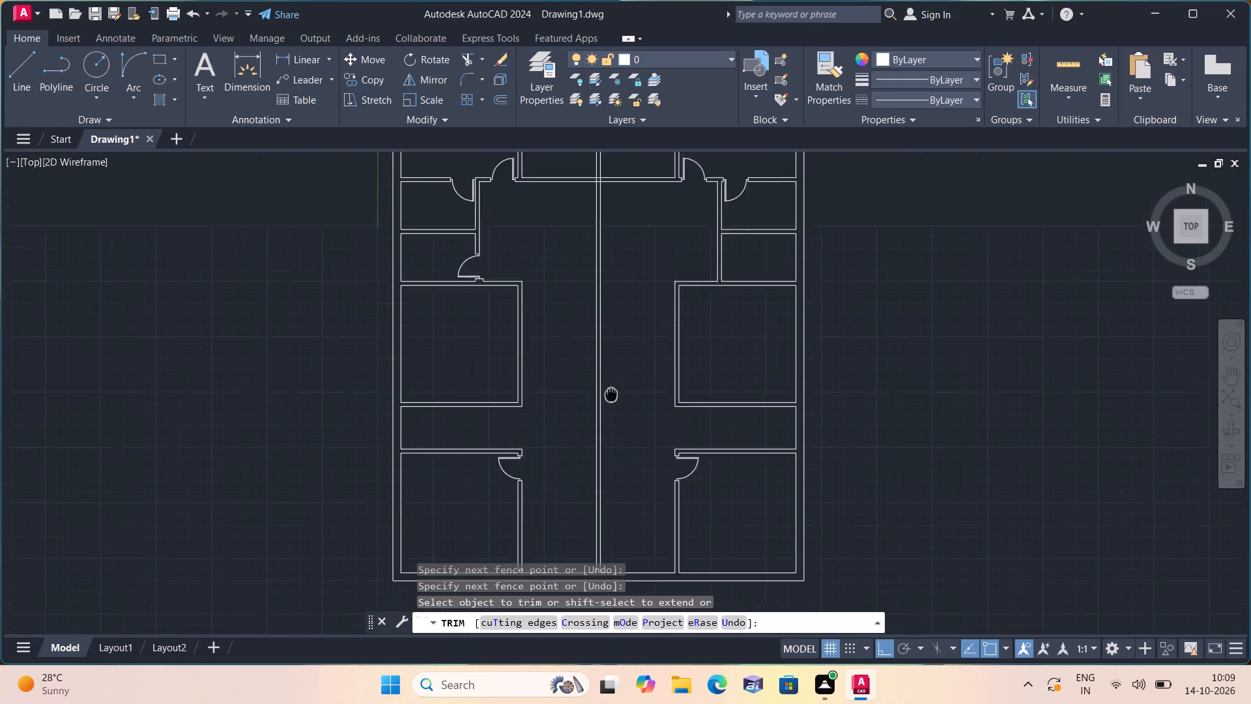
middle_drag(620, 439, 629, 568)
scroll(640, 485, up, 1)
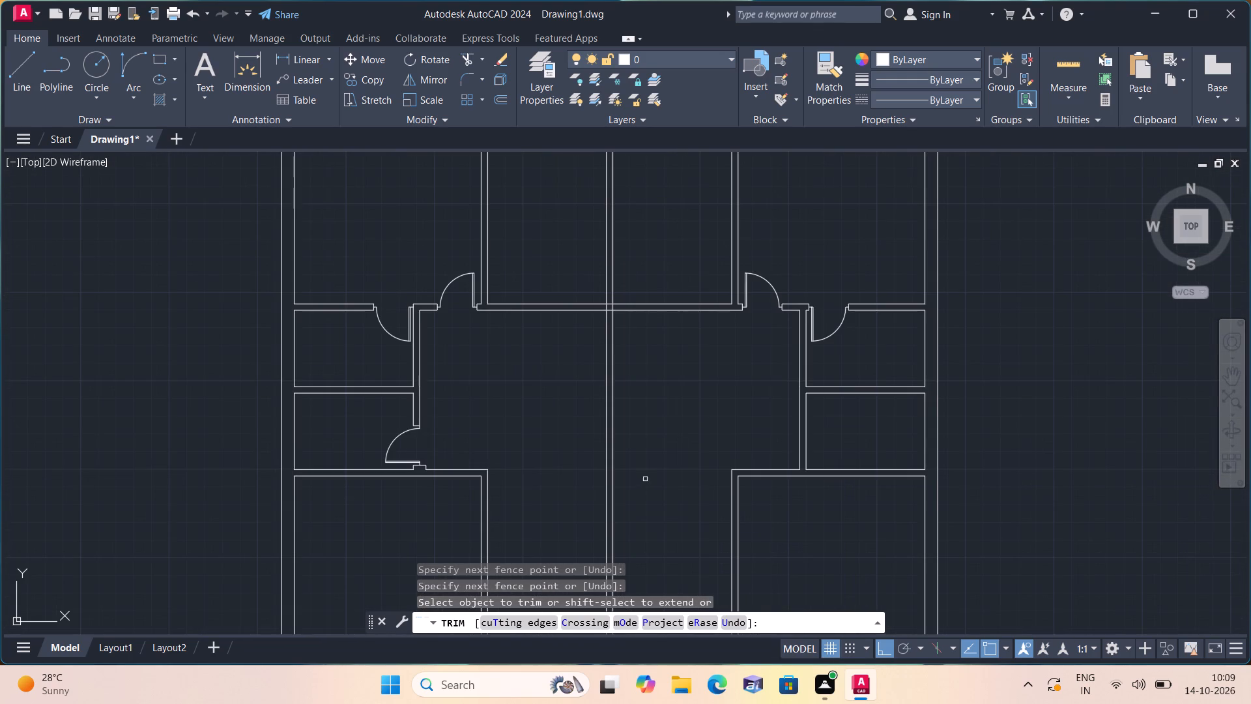
key(space)
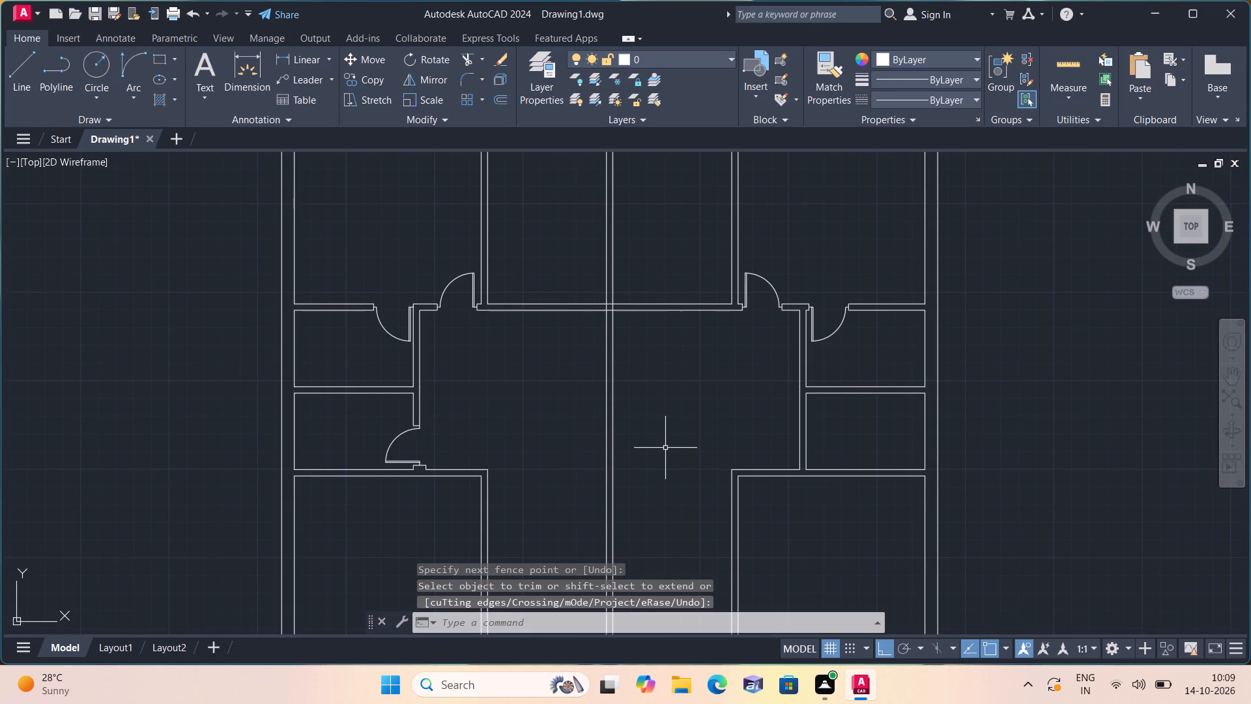
Add a vertical linear dimension inside the top-left room, from its upper wall to its lower wall.
scroll(665, 448, up, 1)
click(301, 61)
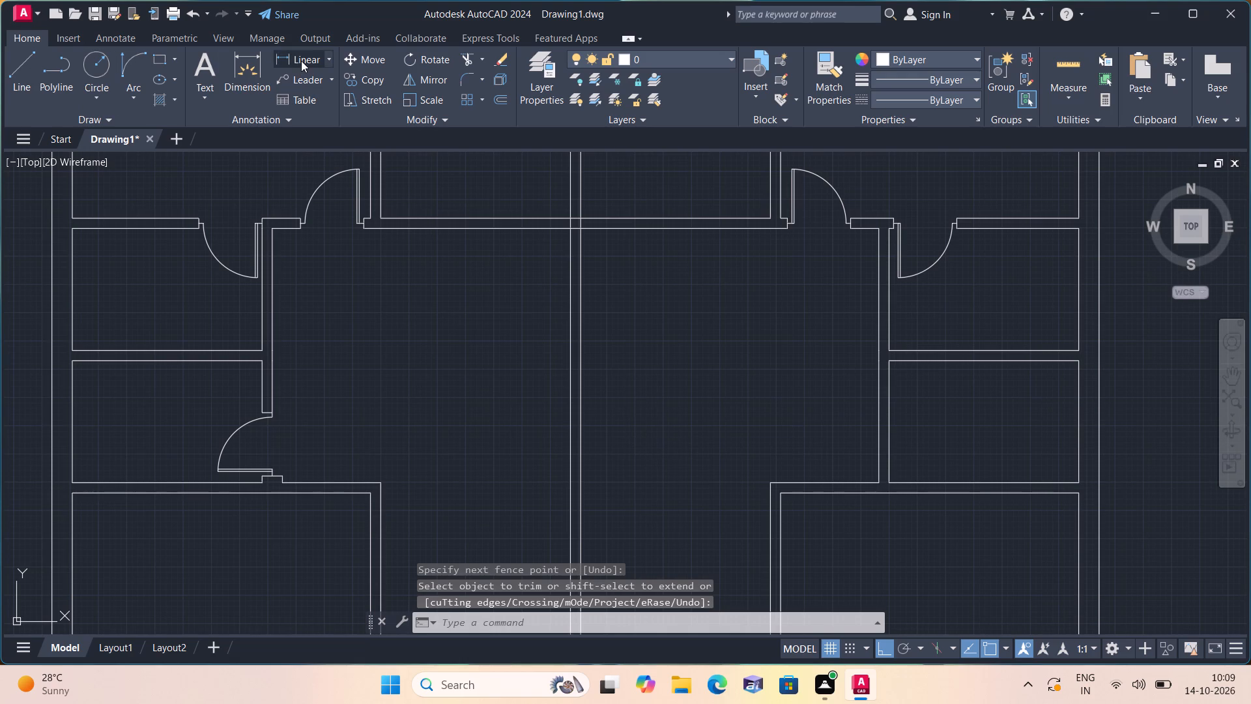
scroll(301, 193, down, 2)
middle_drag(377, 291, 468, 400)
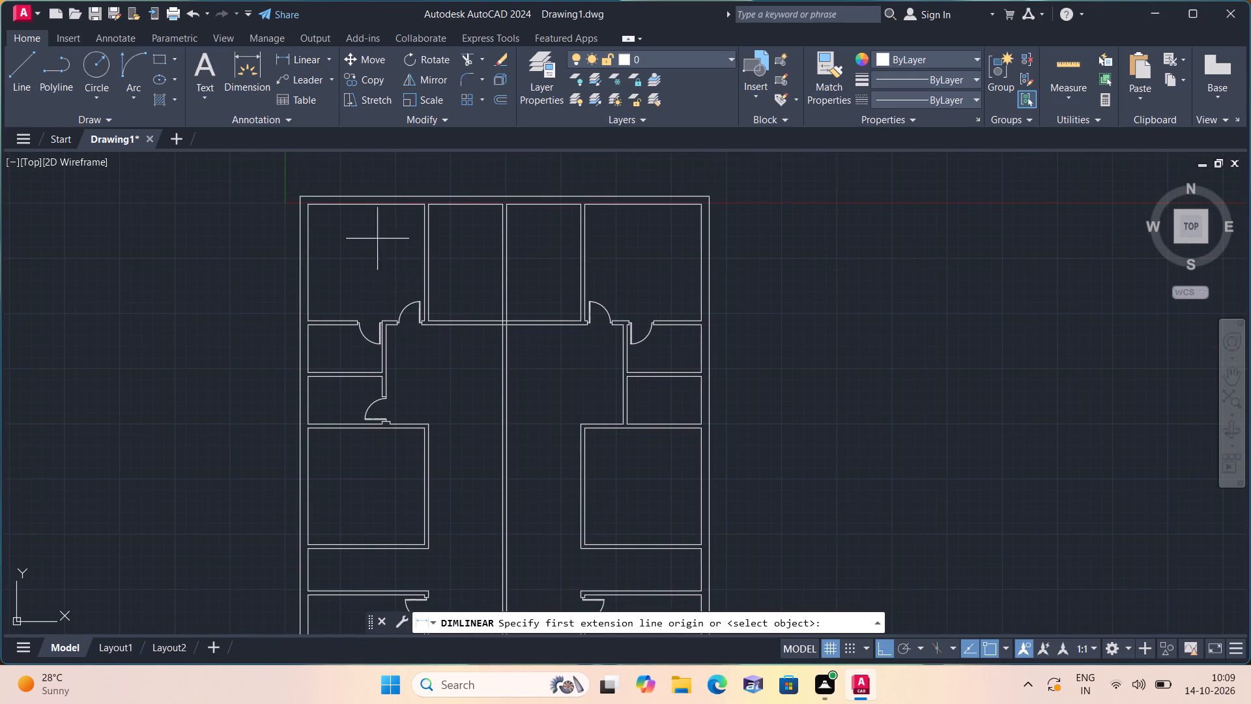
scroll(341, 221, up, 1)
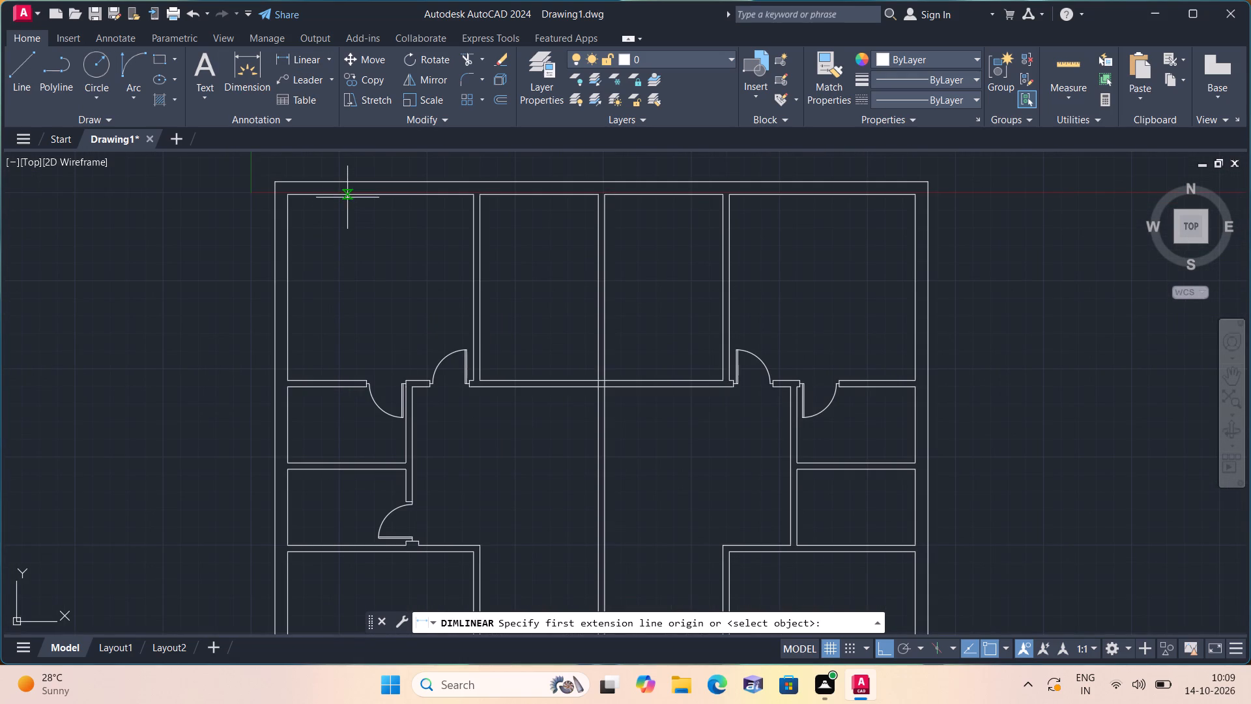
click(347, 198)
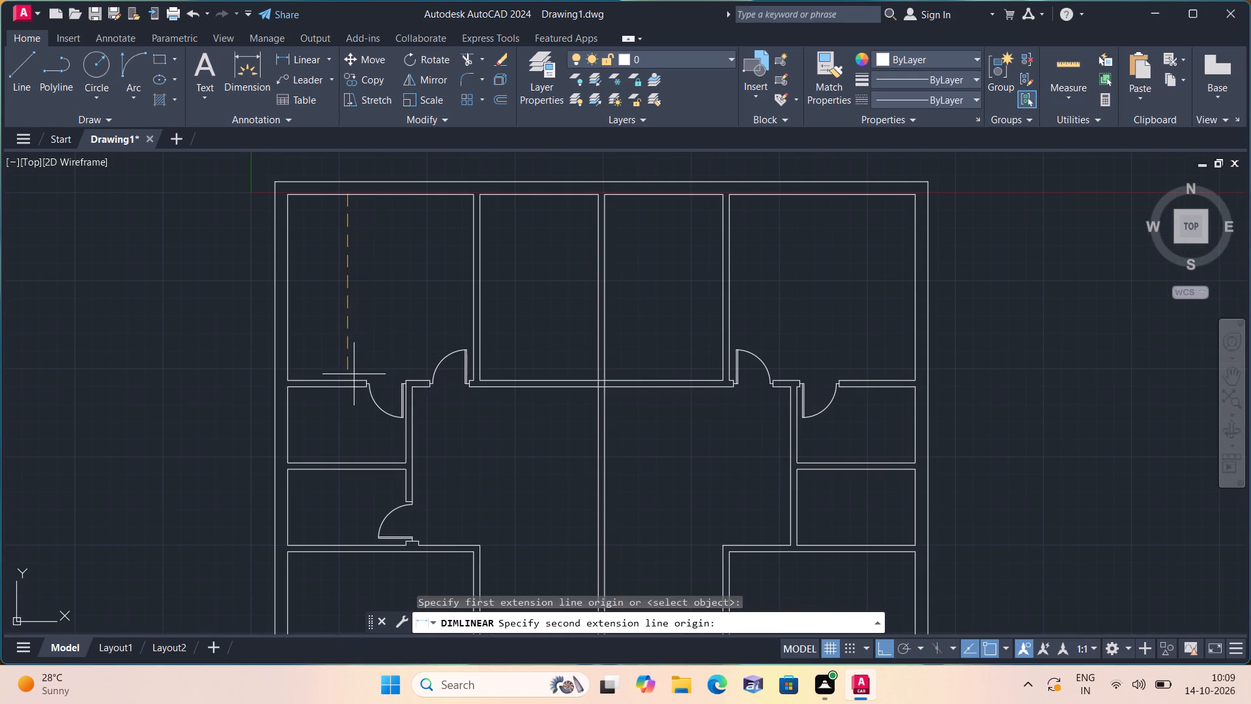
click(349, 378)
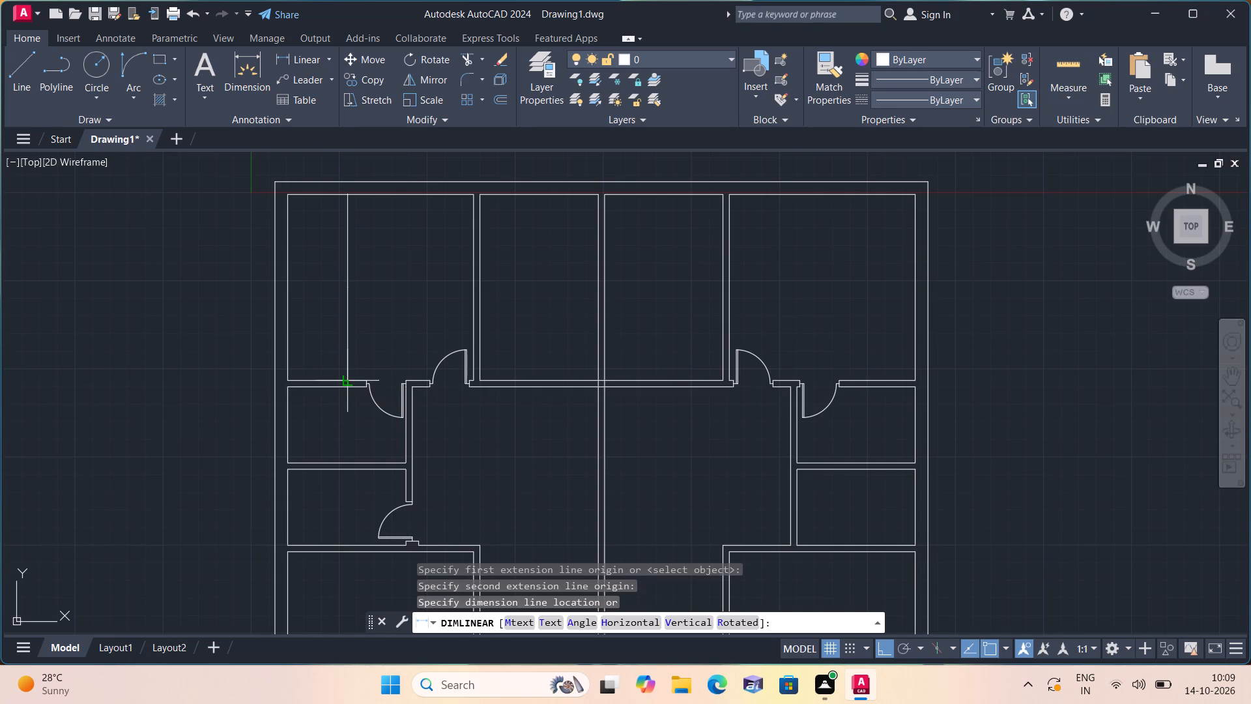
click(351, 368)
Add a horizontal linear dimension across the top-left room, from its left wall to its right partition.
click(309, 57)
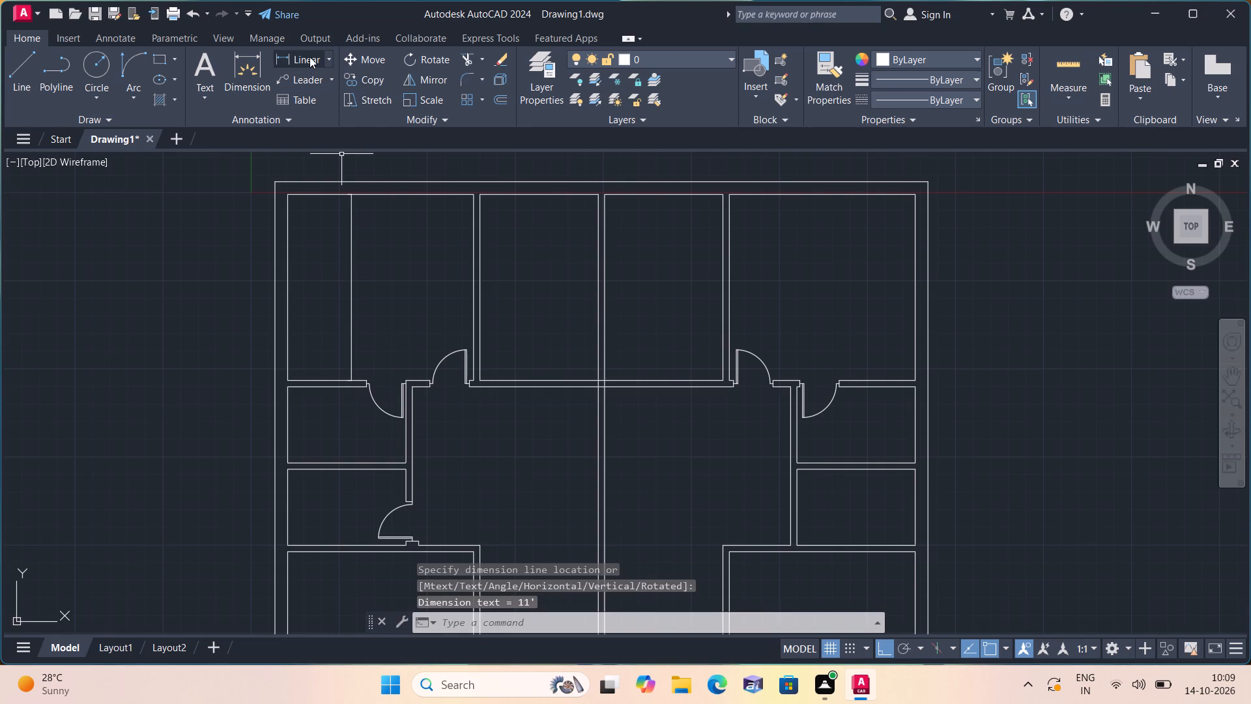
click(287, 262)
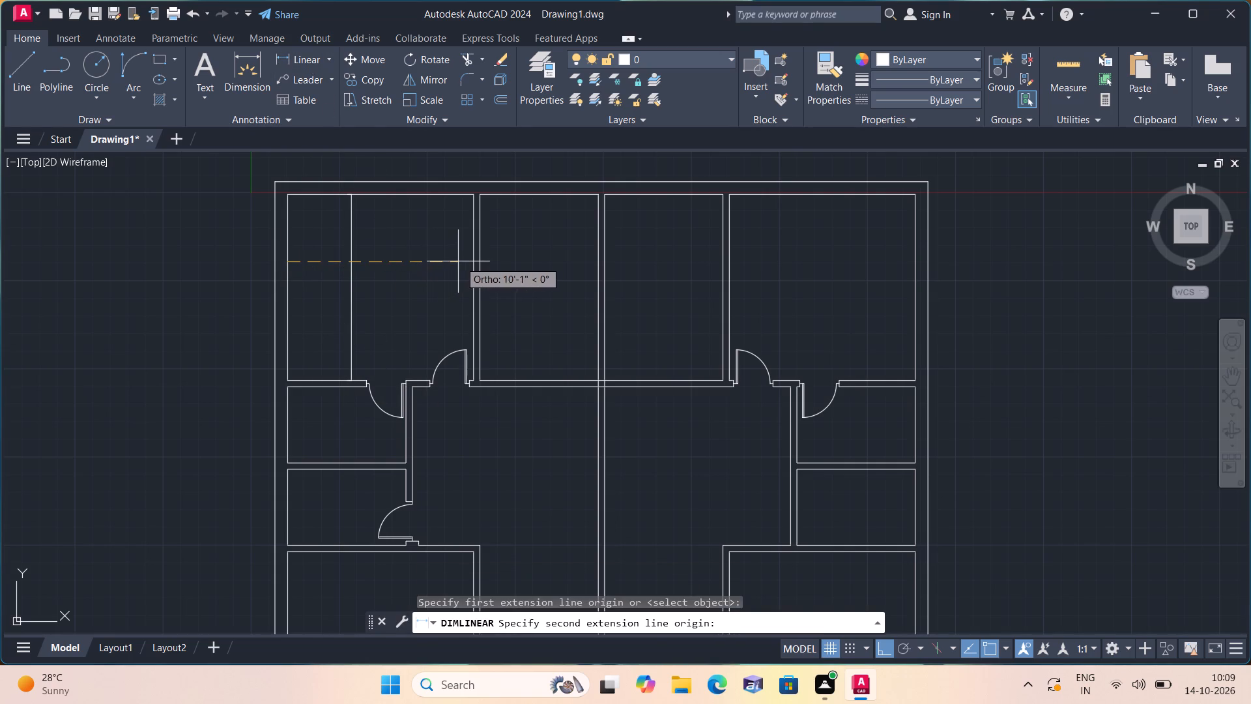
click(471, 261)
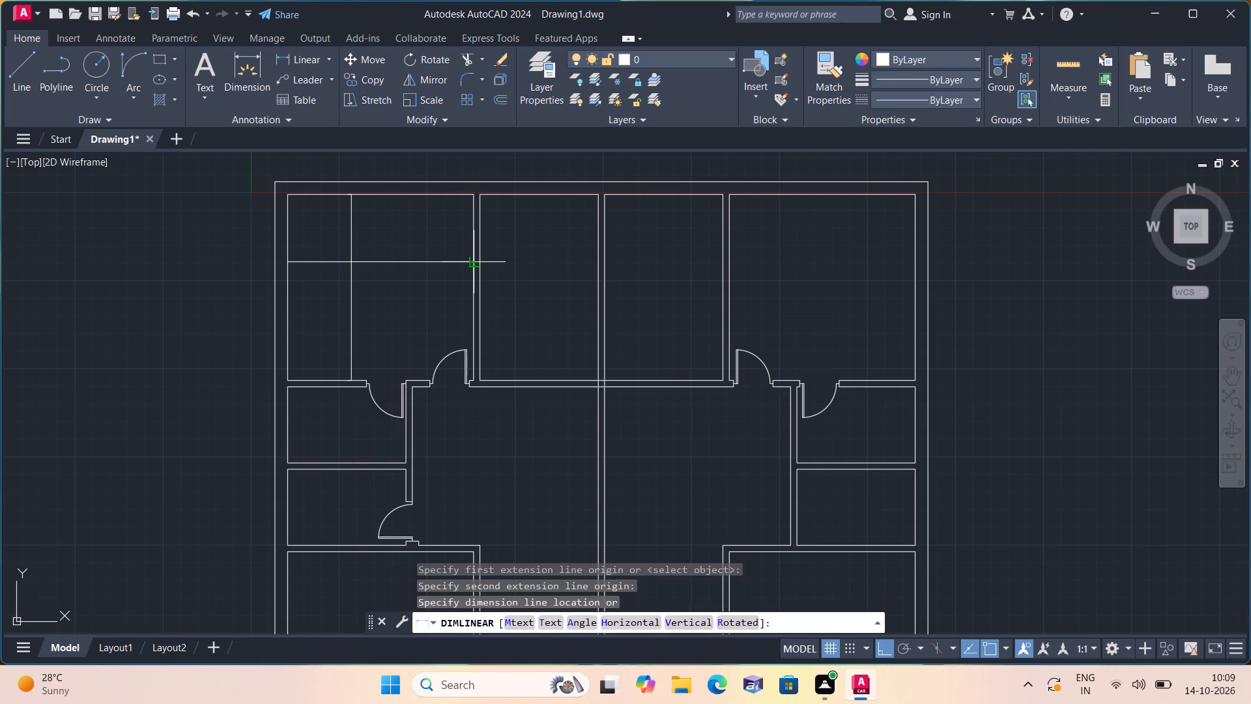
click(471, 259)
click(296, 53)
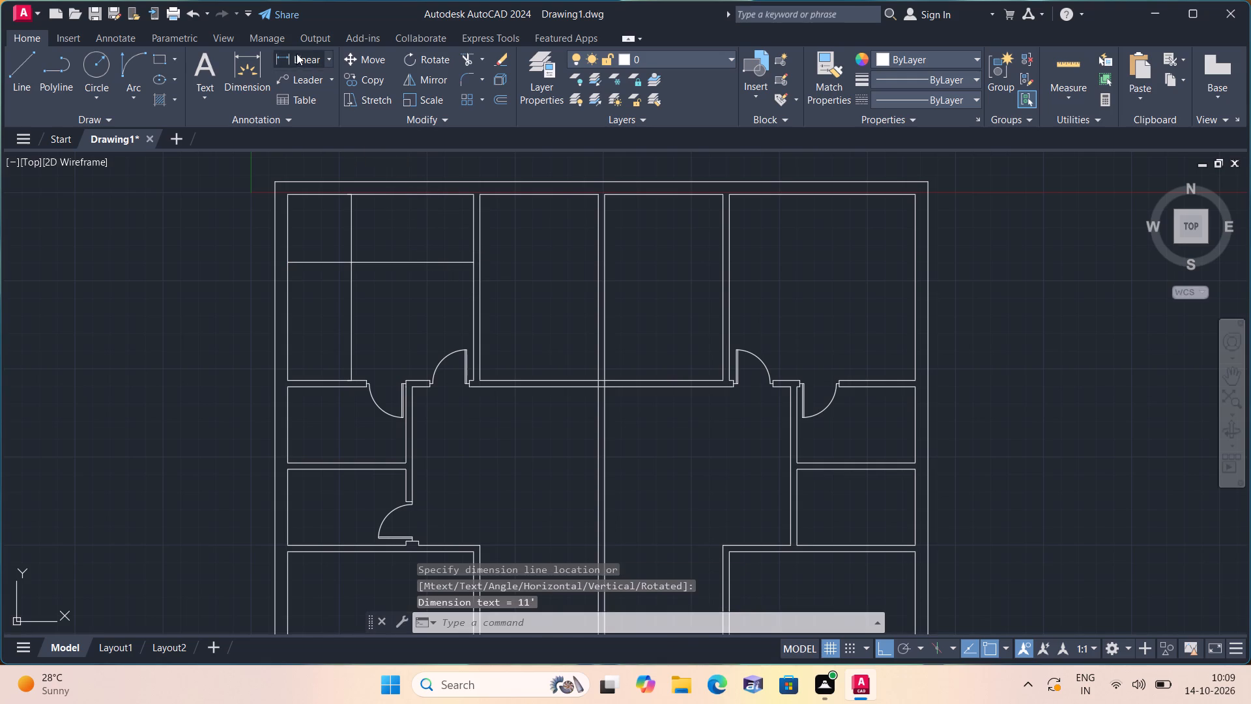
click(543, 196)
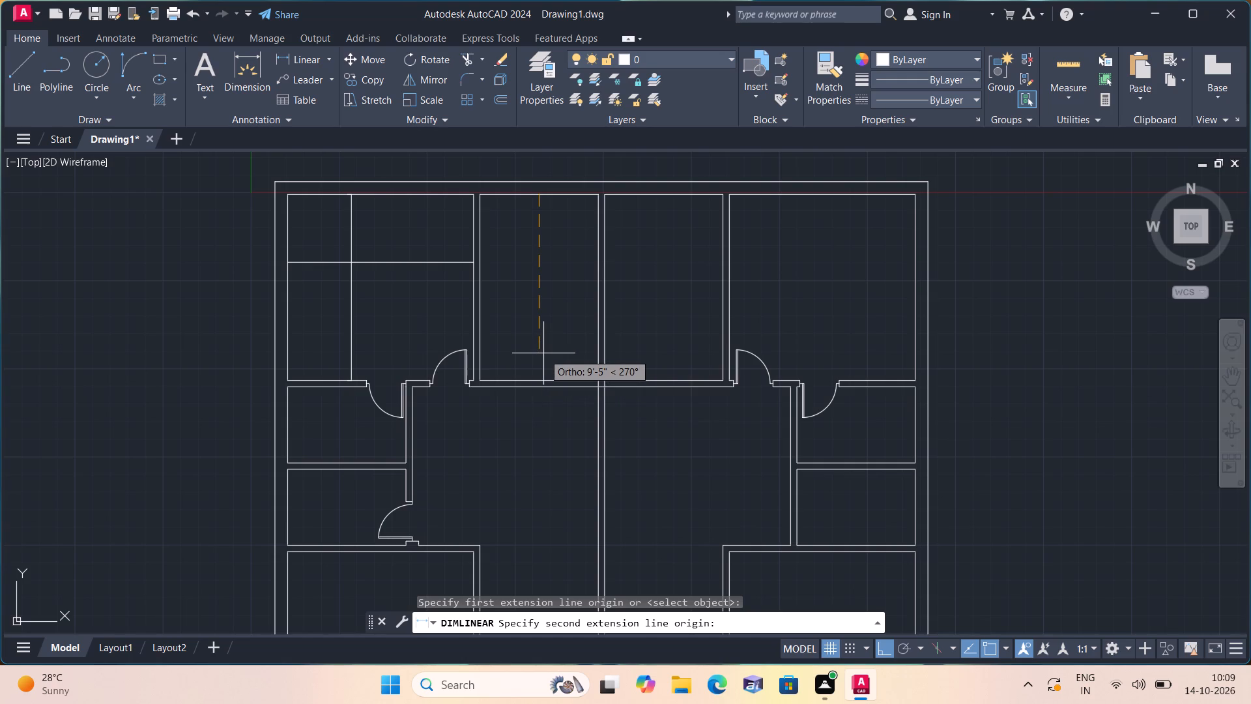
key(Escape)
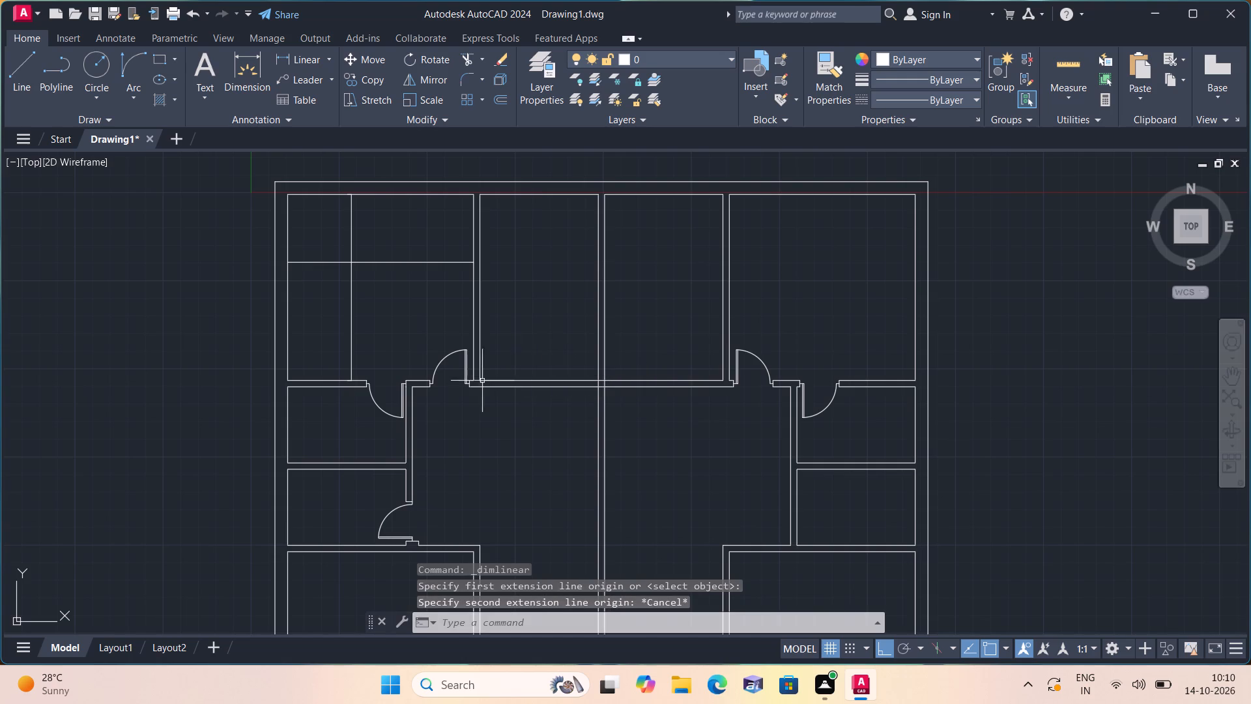
Delete the crossing vertical and horizontal dimensions inside the top-left room.
scroll(434, 348, up, 1)
drag(404, 309, 381, 280)
click(286, 201)
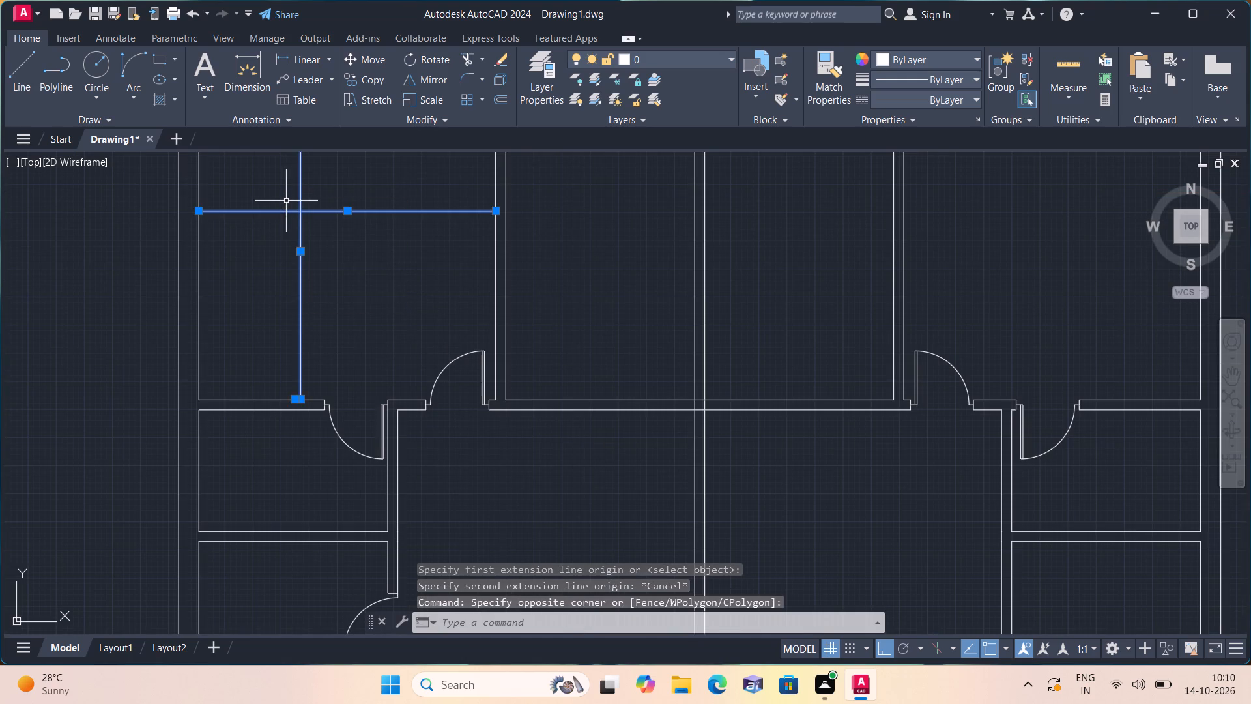
middle_drag(286, 201, 436, 383)
key(Delete)
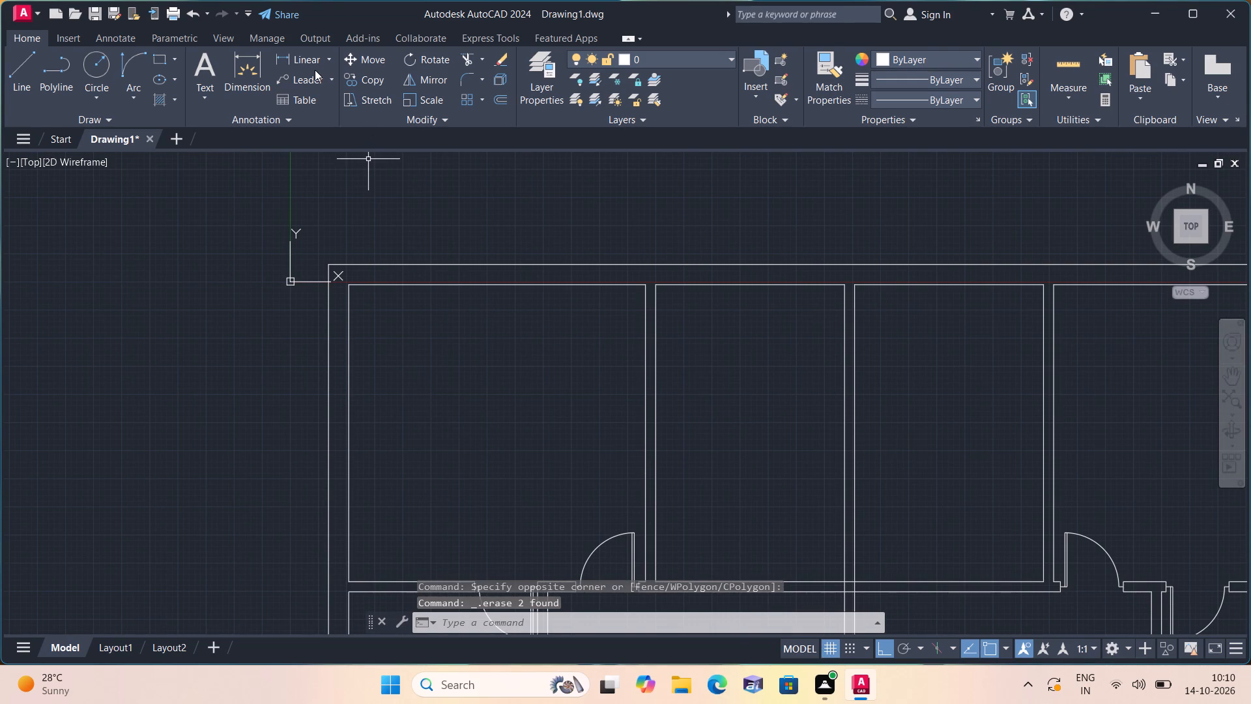
Add a vertical linear dimension close to the top-left room's left wall, from its upper wall to its lower wall.
click(294, 50)
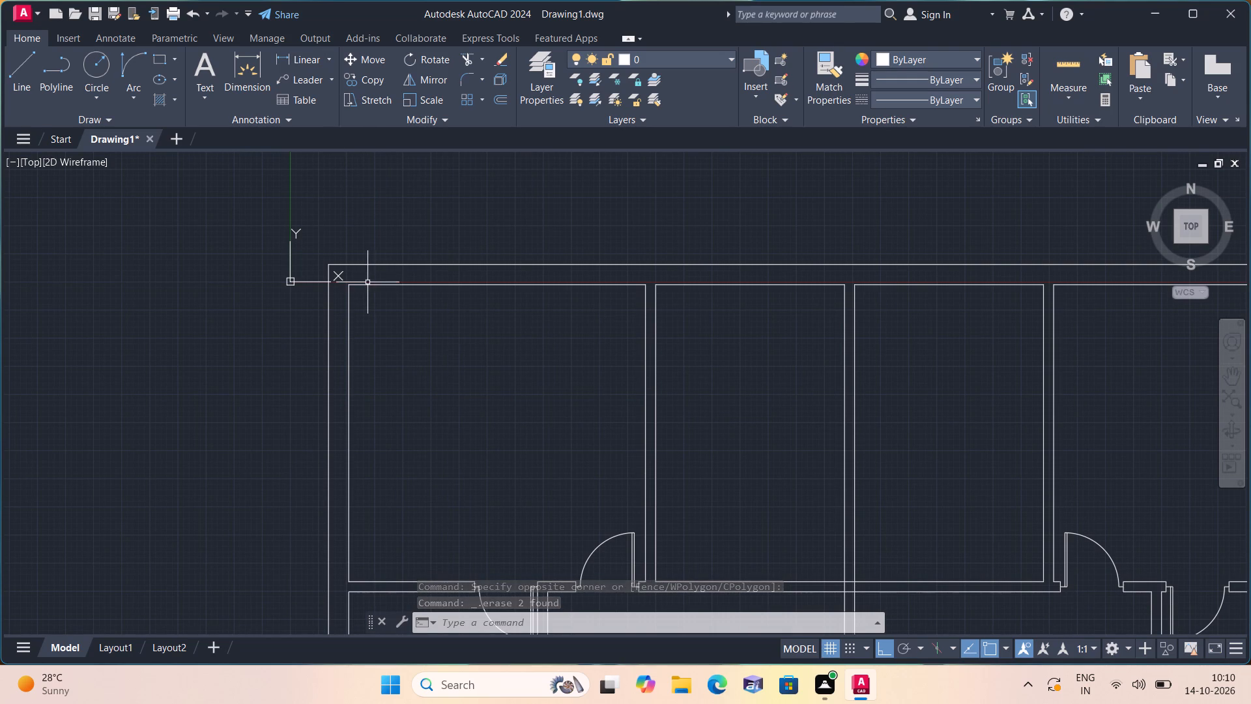
click(298, 61)
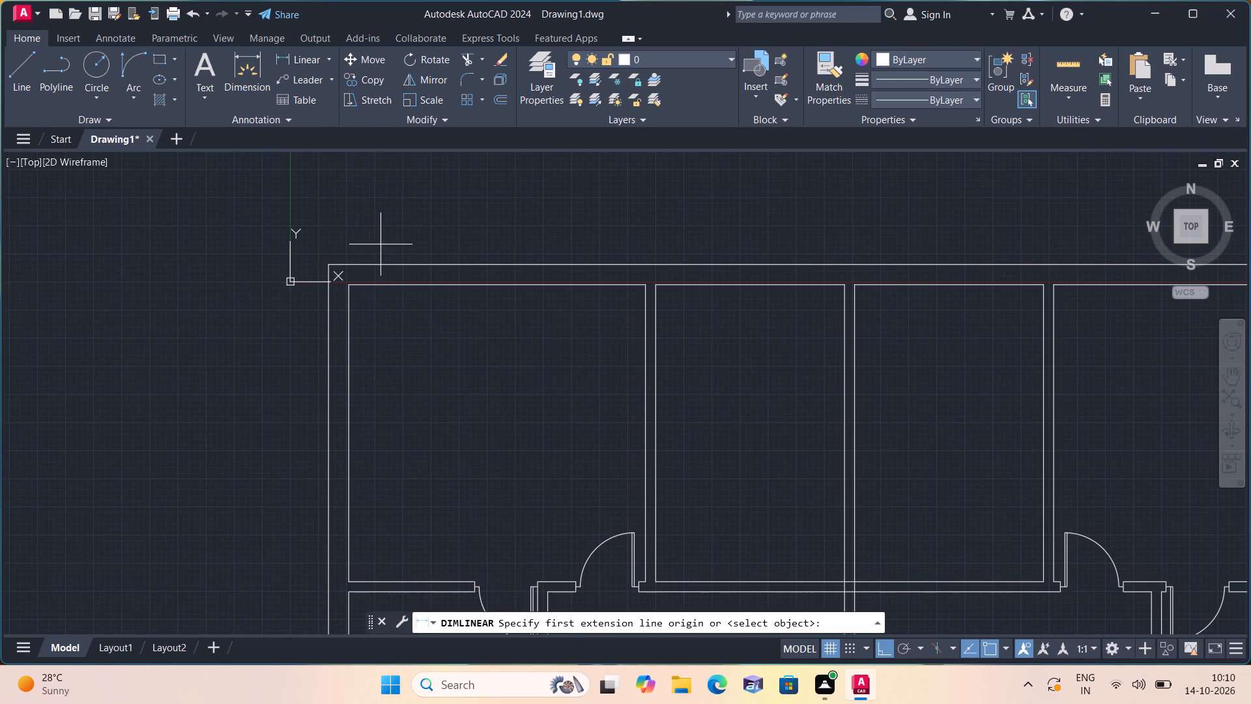
click(382, 283)
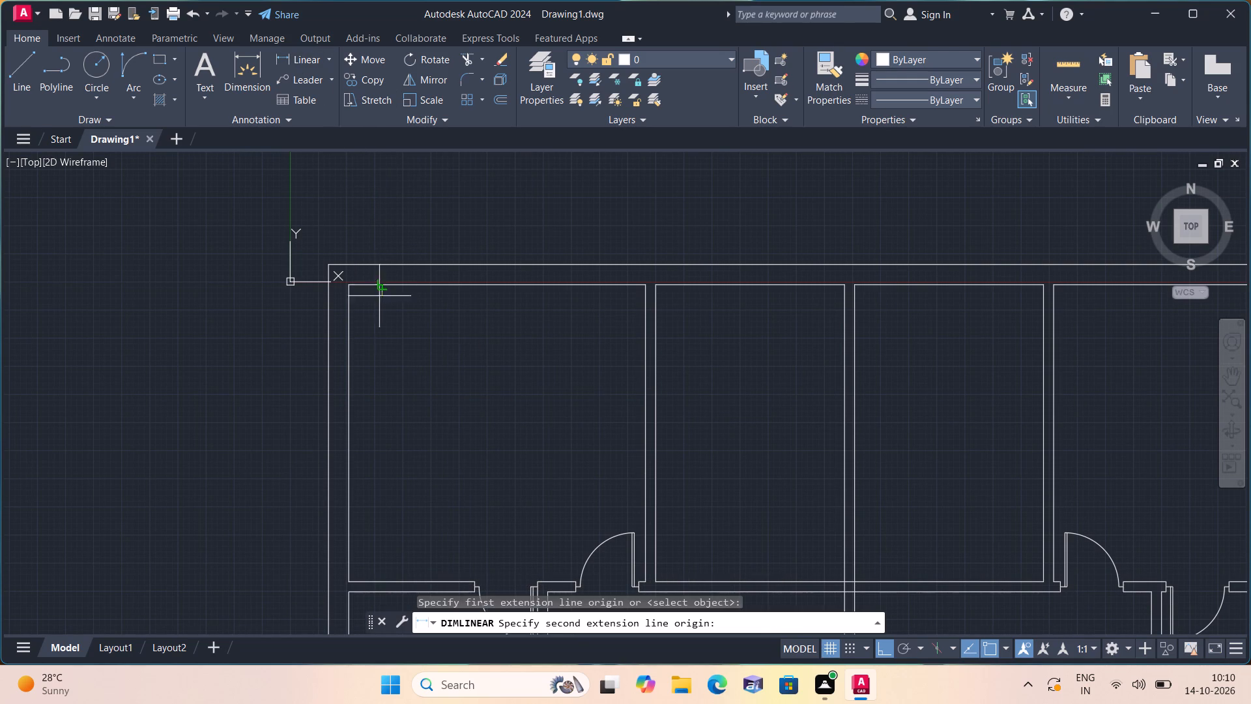
click(379, 585)
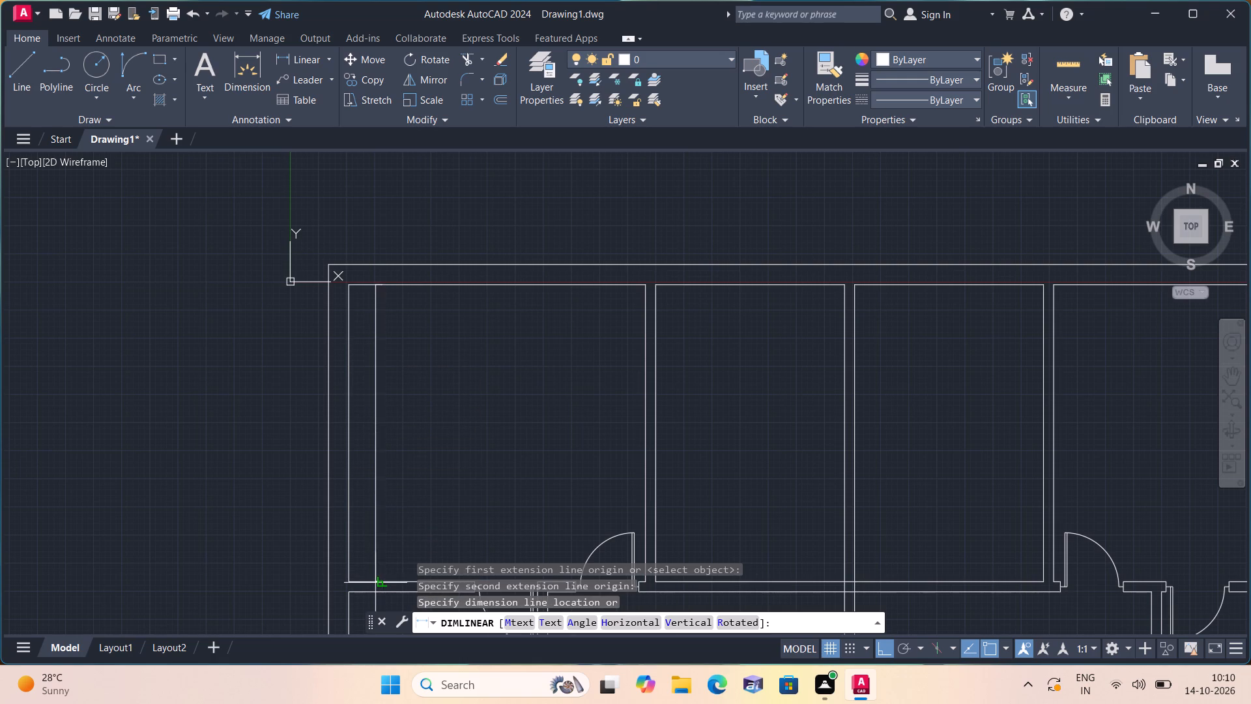
click(375, 583)
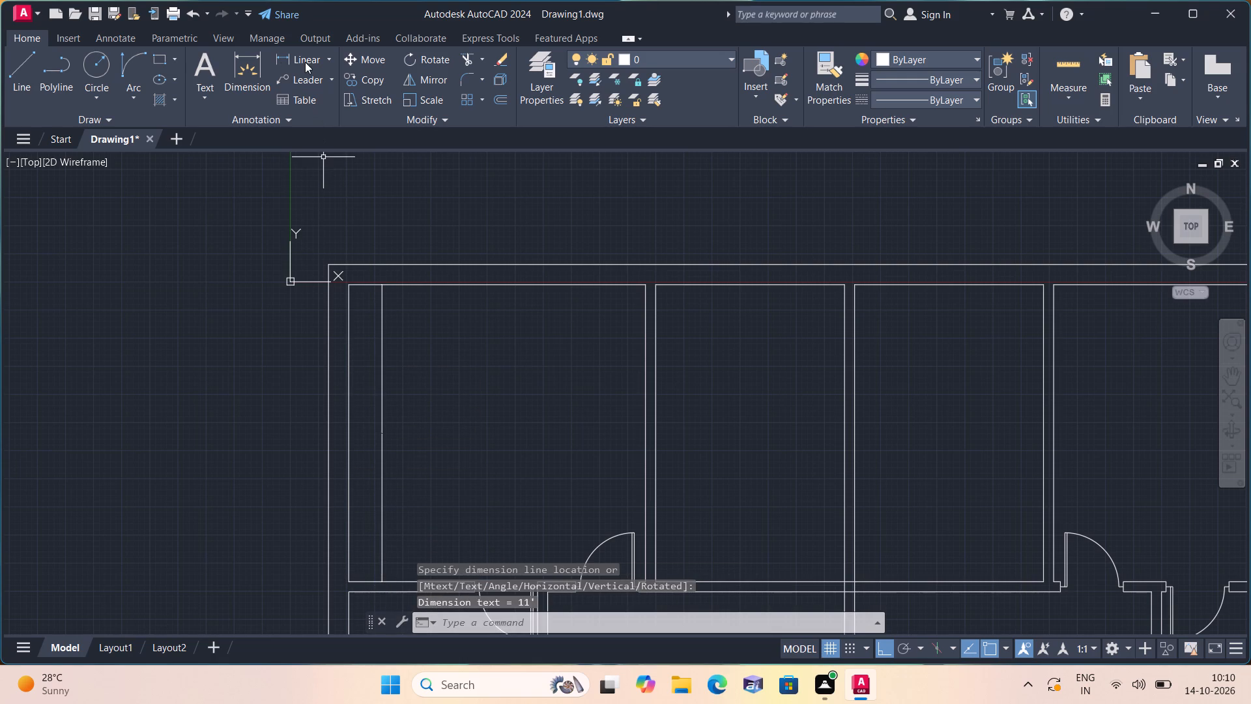
Add a horizontal linear dimension just below the top-left room's upper wall, from its left wall to its right partition.
click(305, 62)
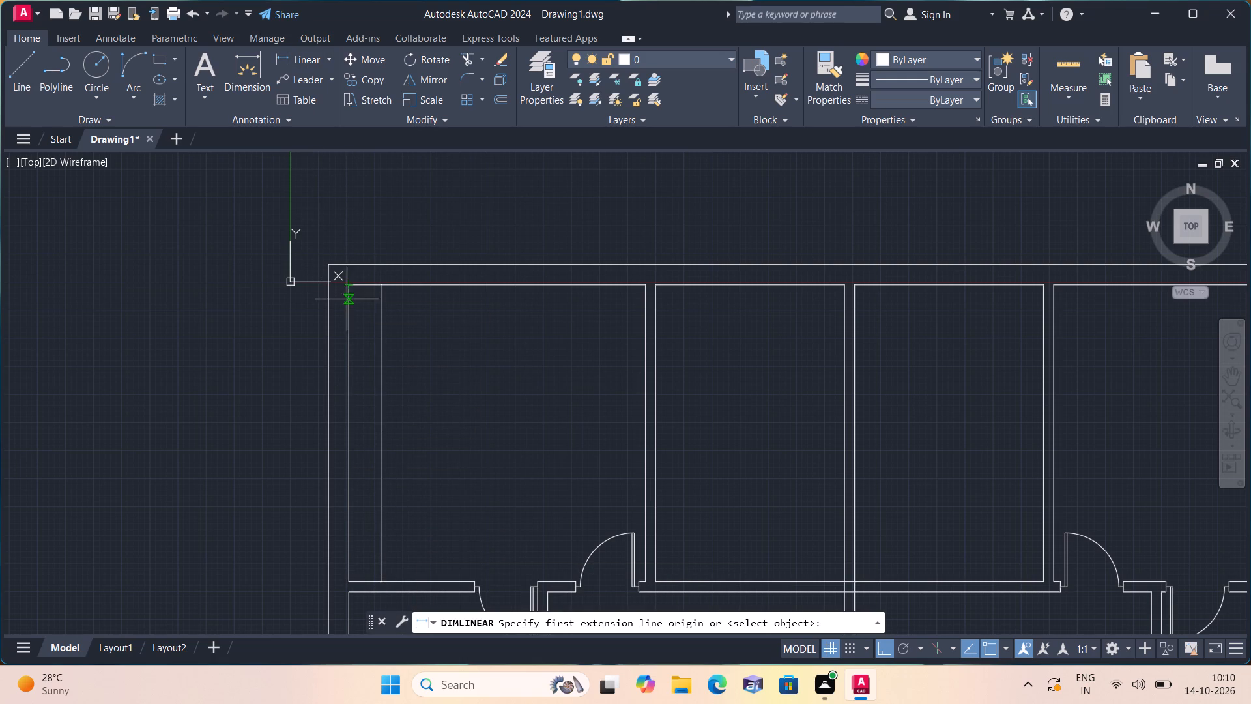
click(347, 309)
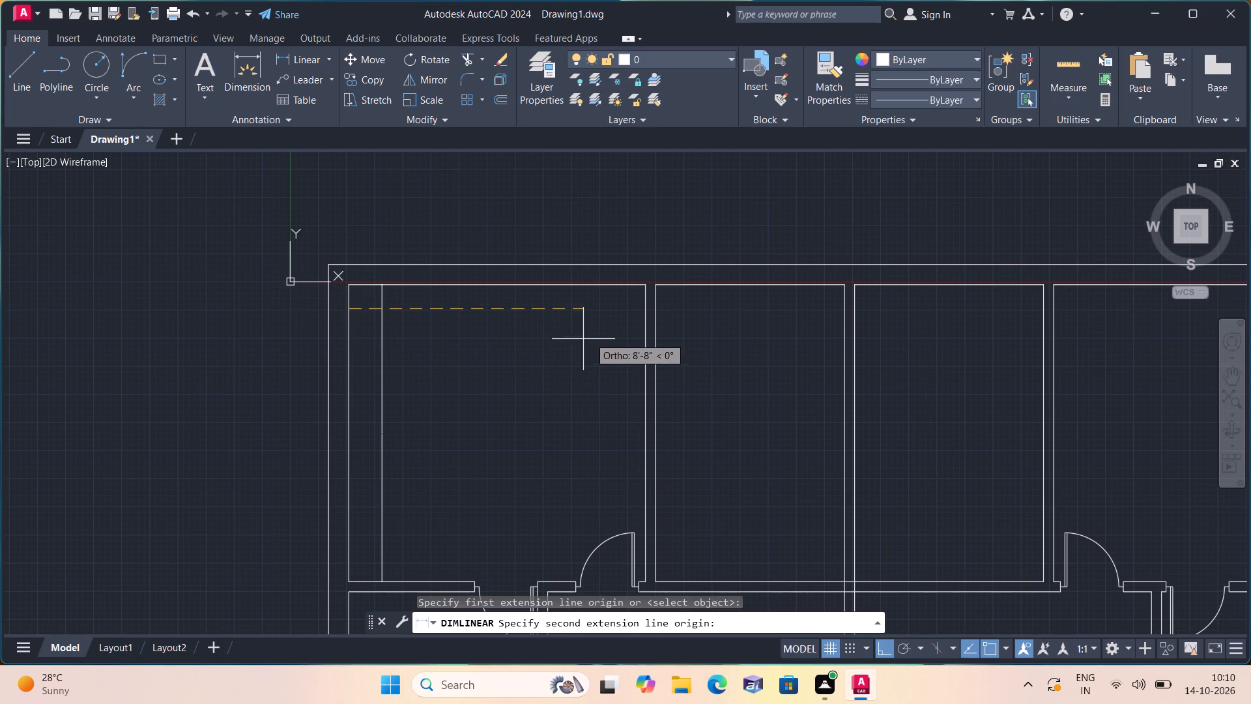
click(646, 308)
click(646, 308)
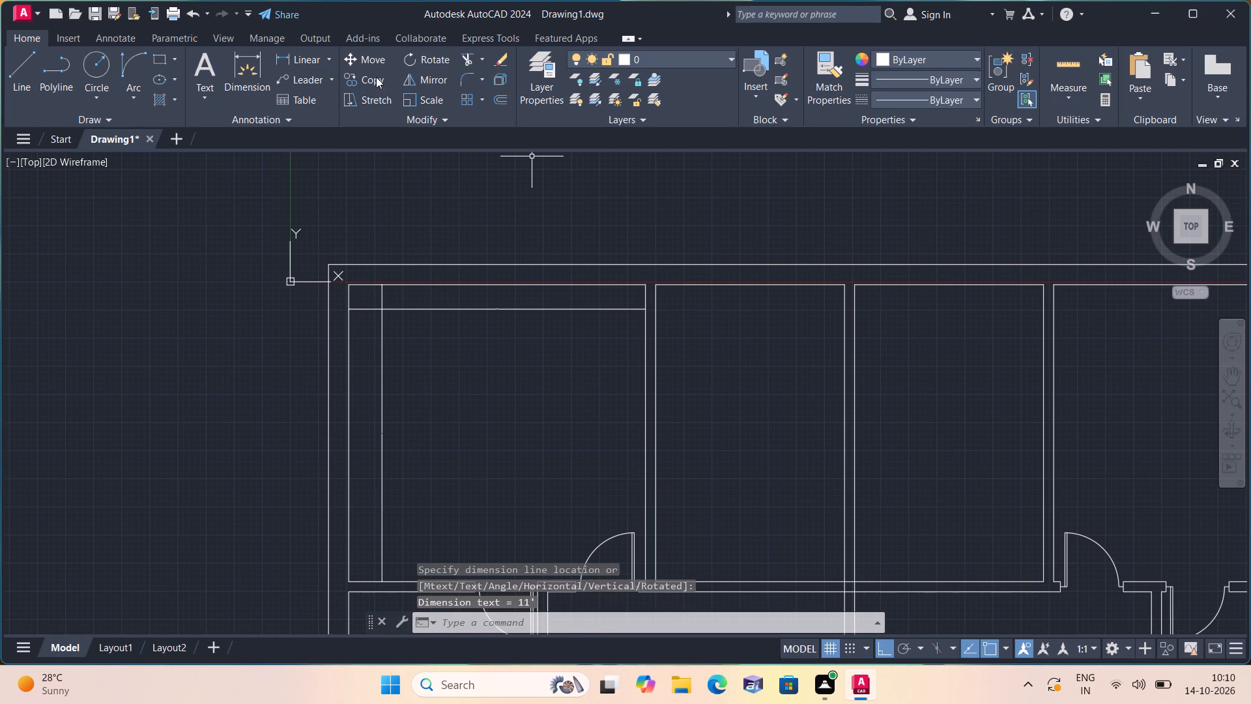
Add a vertical linear dimension near the left partition of the second top room, from its upper wall to its lower wall.
click(309, 57)
scroll(309, 57, down, 1)
middle_drag(553, 269, 476, 205)
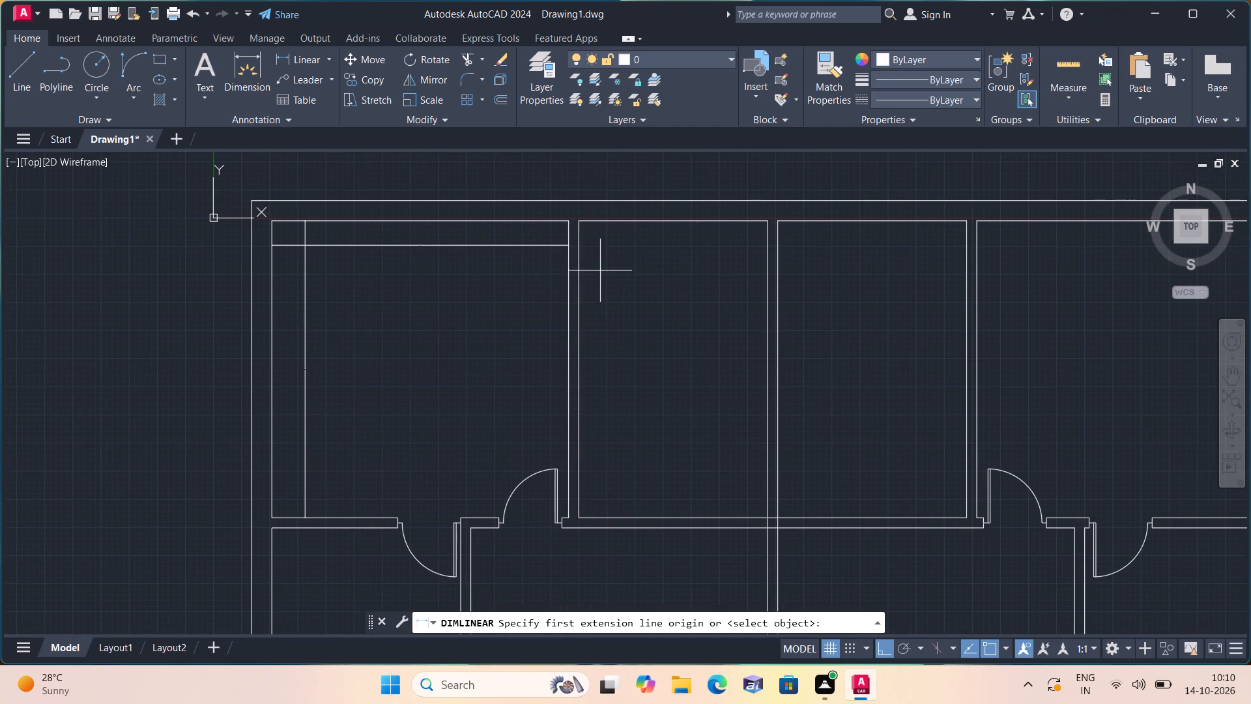
scroll(579, 235, up, 1)
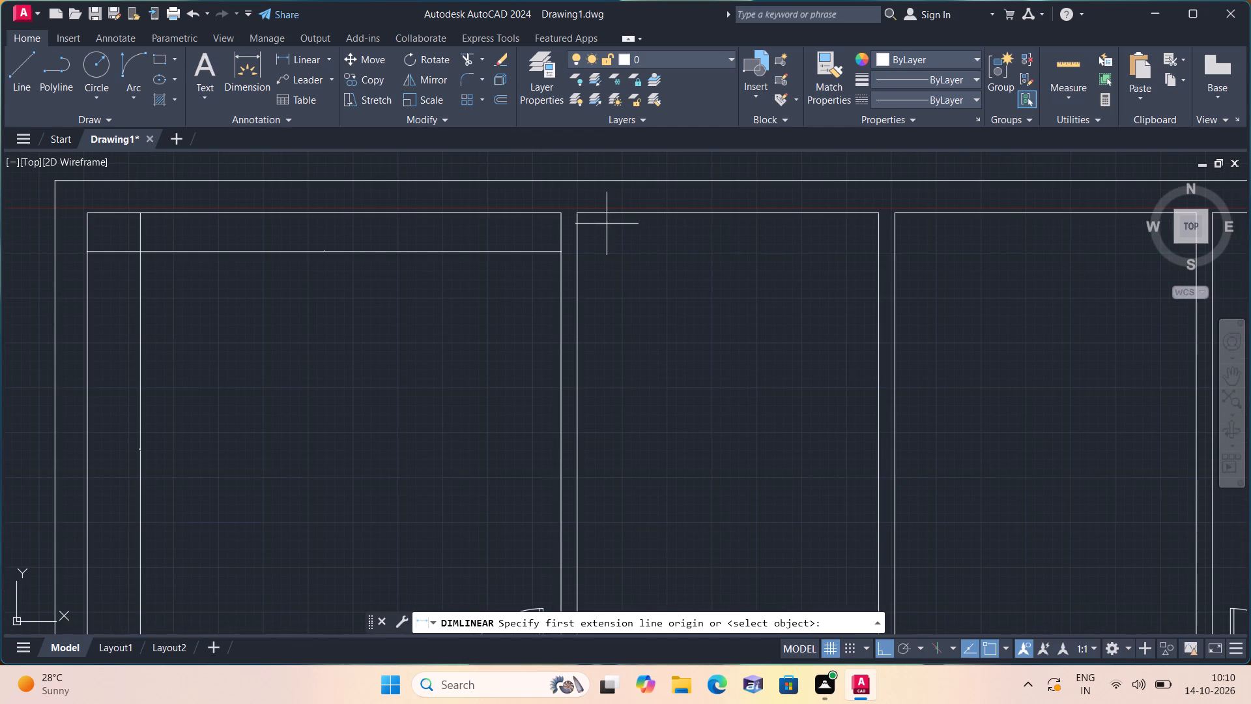
click(616, 216)
middle_drag(615, 302, 575, 174)
scroll(609, 301, down, 1)
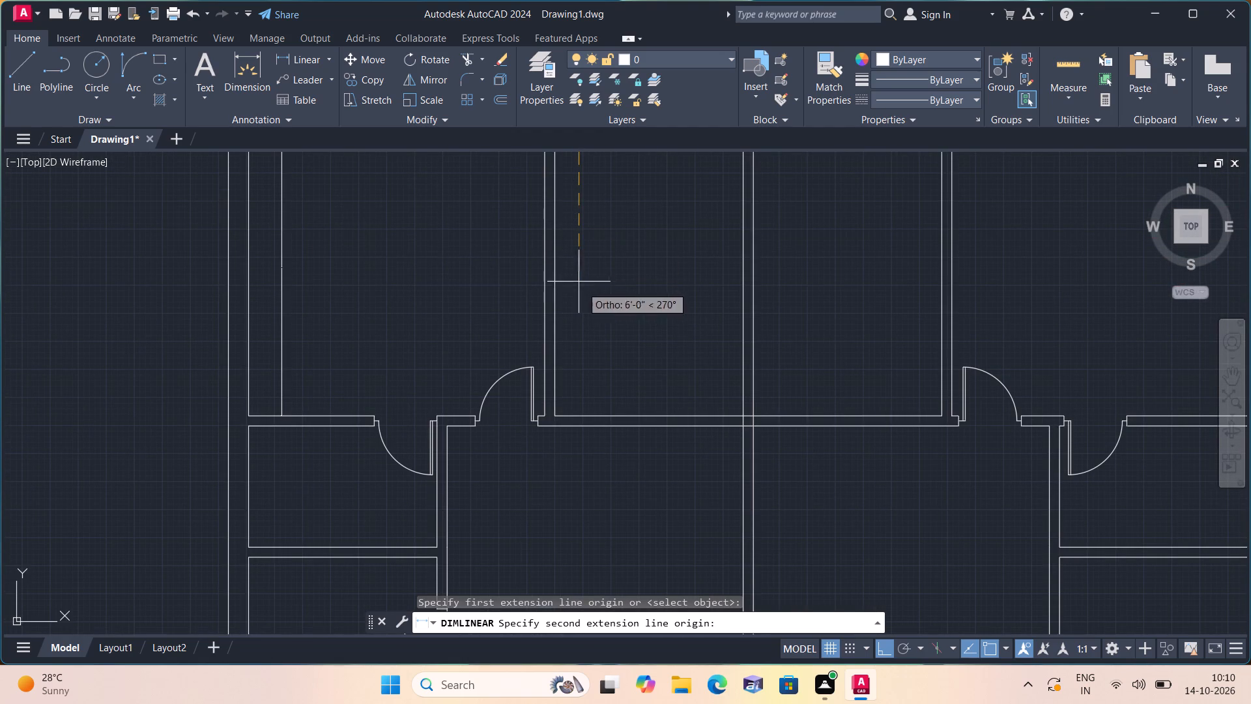
double_click(578, 414)
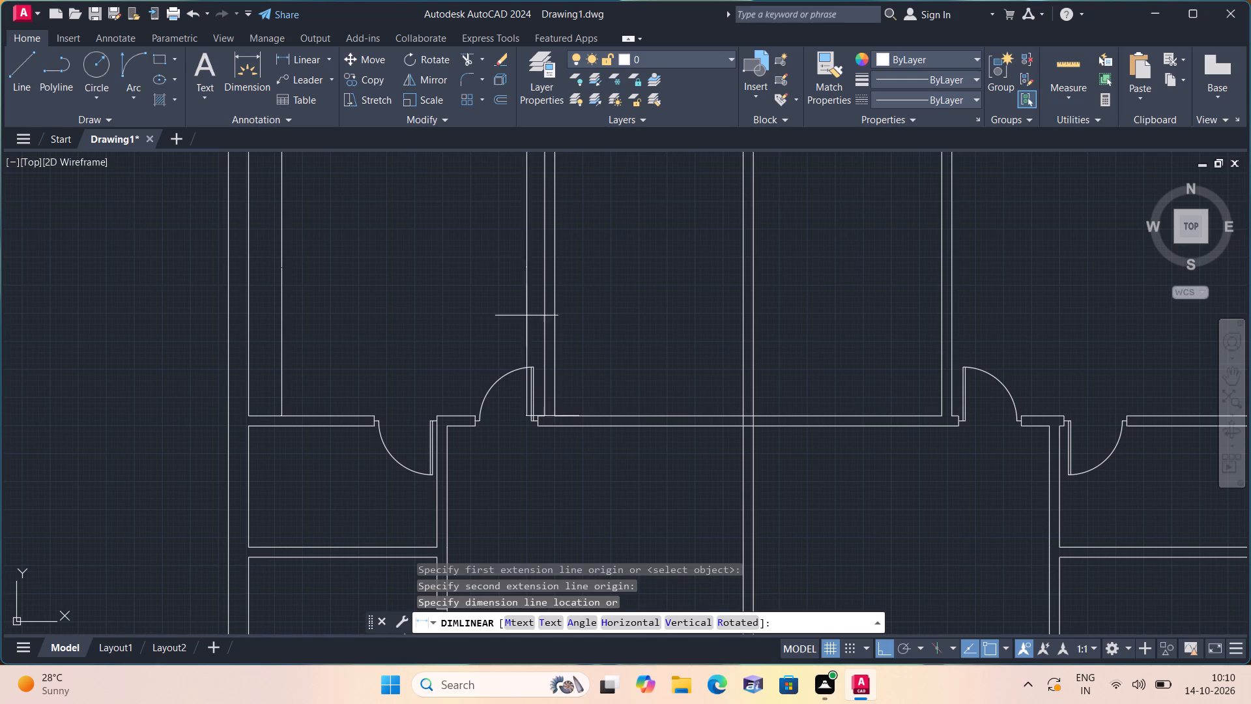
scroll(562, 329, up, 2)
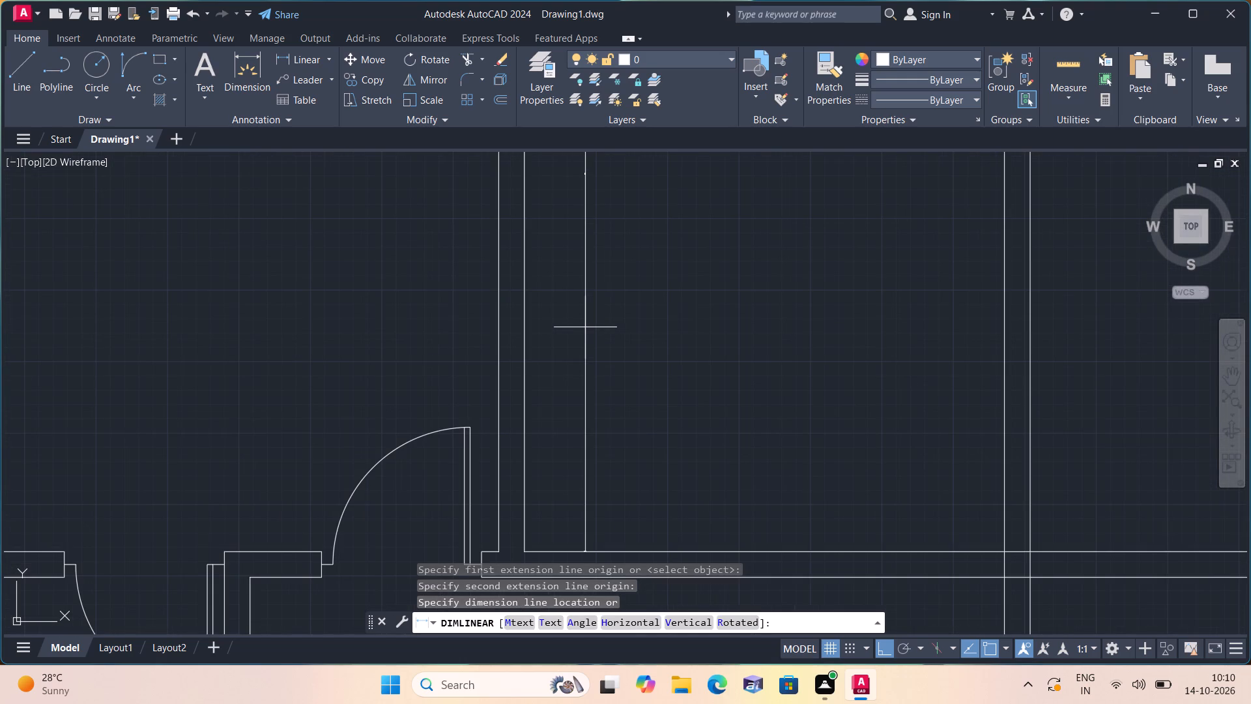
click(585, 327)
Add a horizontal linear dimension just below the upper wall of the second top room, between its two side partitions.
click(304, 59)
scroll(323, 155, down, 3)
middle_drag(326, 184, 414, 347)
scroll(493, 262, up, 3)
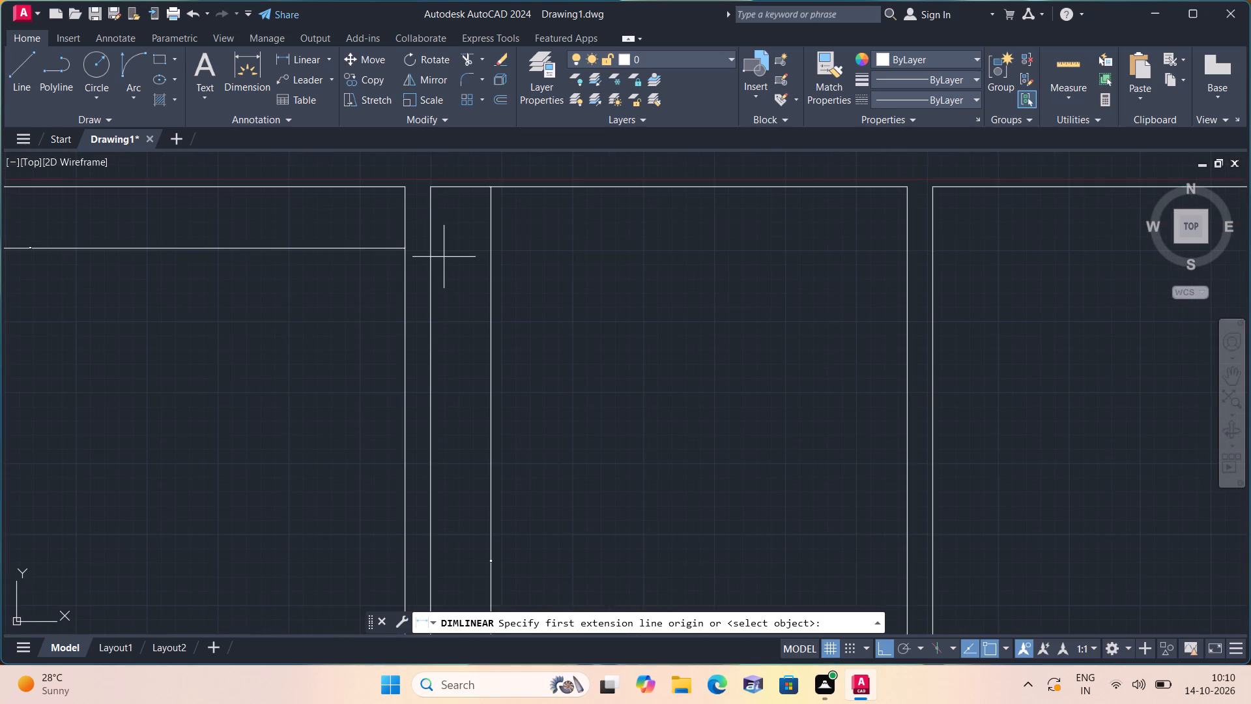
click(437, 249)
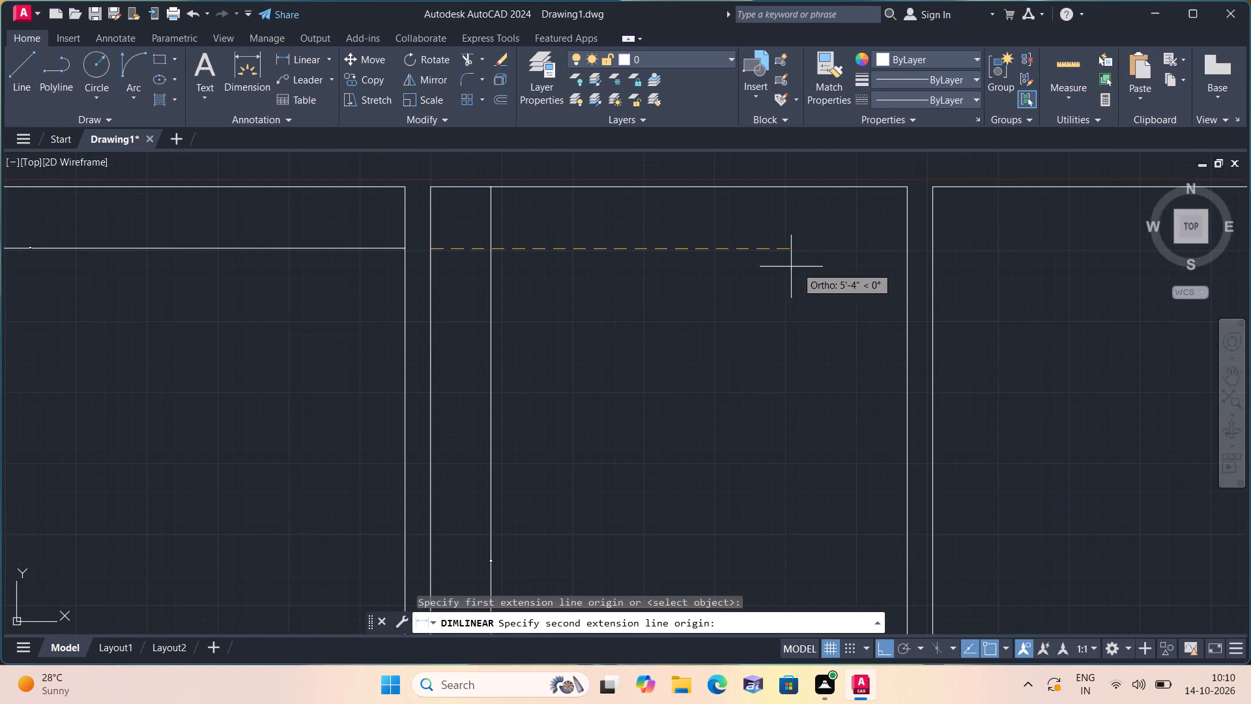
click(906, 248)
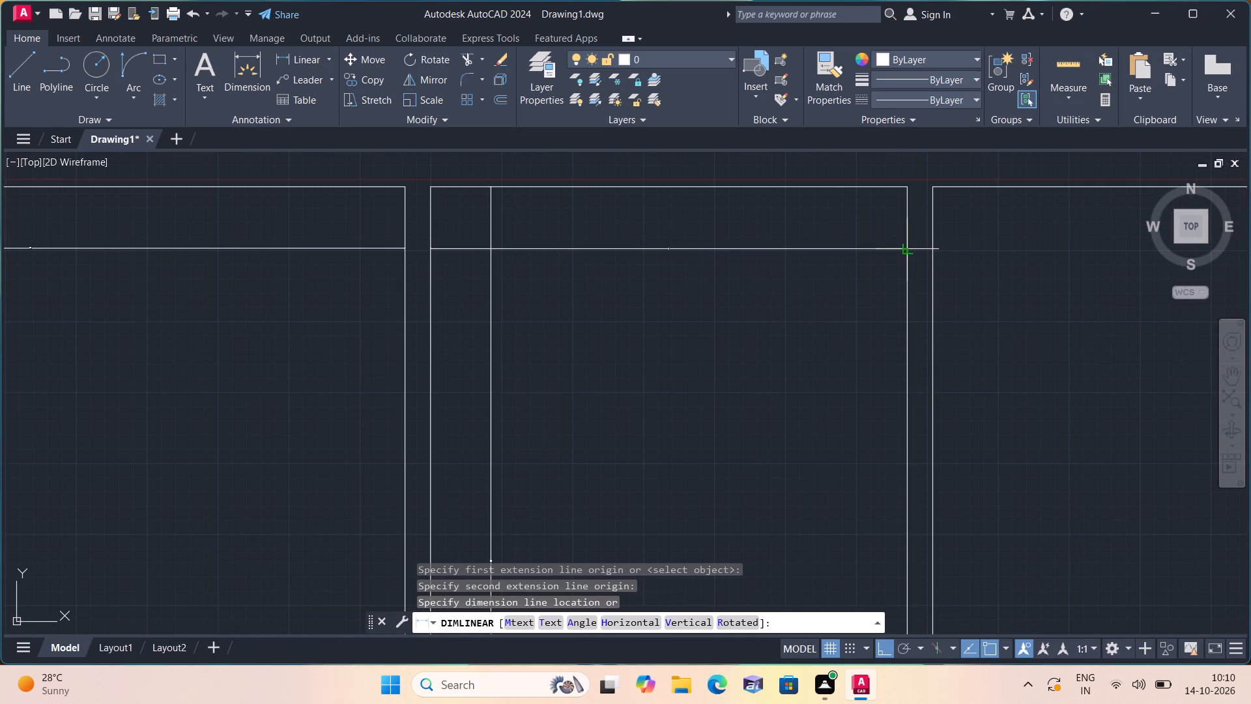
click(909, 242)
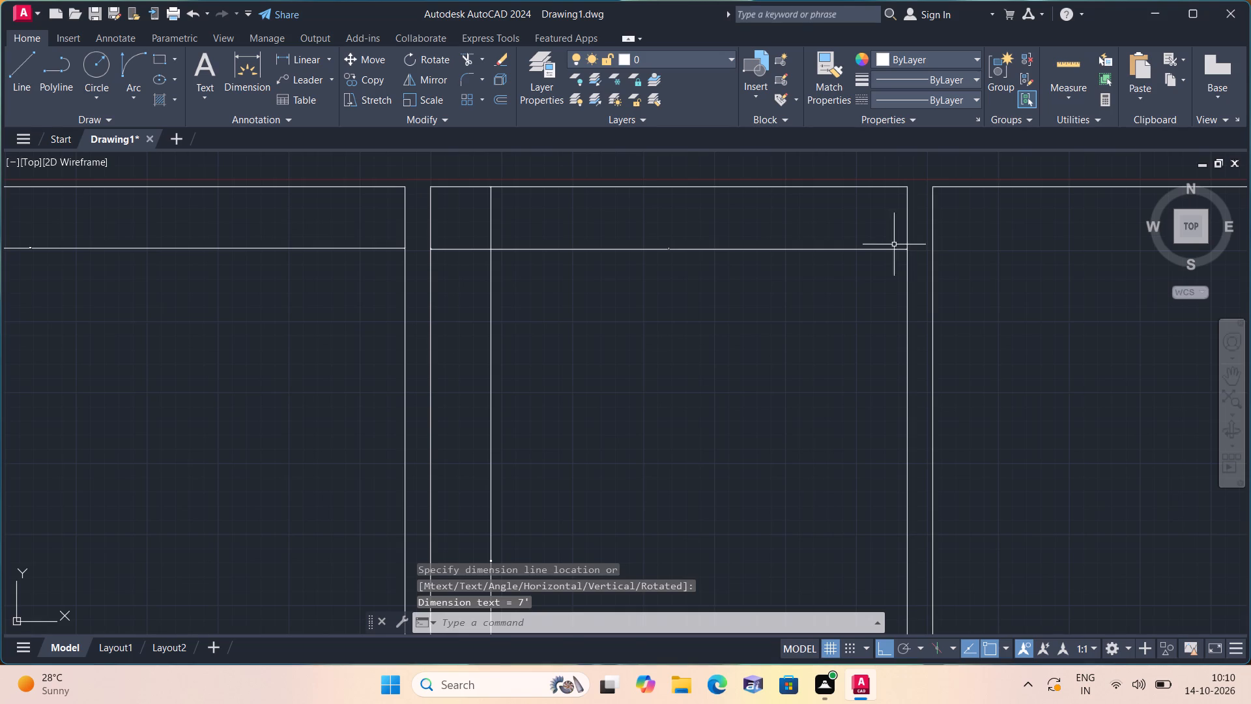
Add a horizontal linear dimension just below the upper wall of the third top room, between its two side partitions.
click(315, 57)
scroll(356, 145, down, 1)
scroll(593, 283, down, 1)
scroll(607, 347, down, 1)
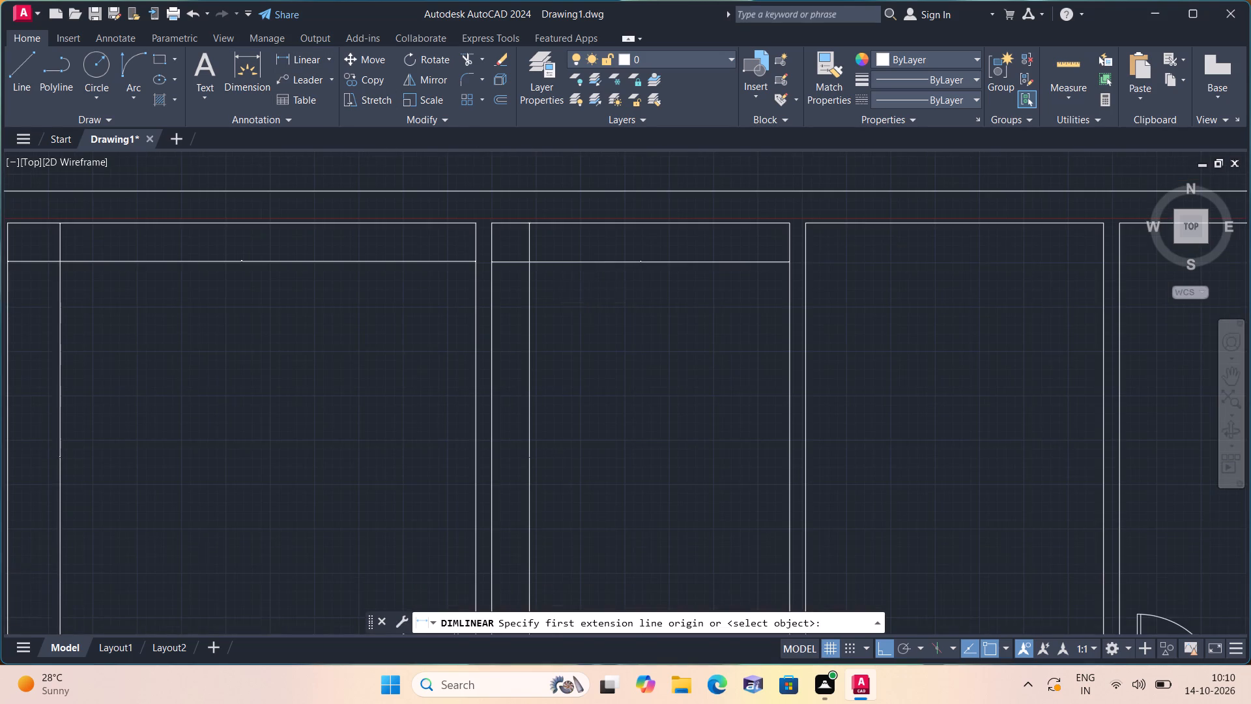
middle_drag(569, 334, 455, 323)
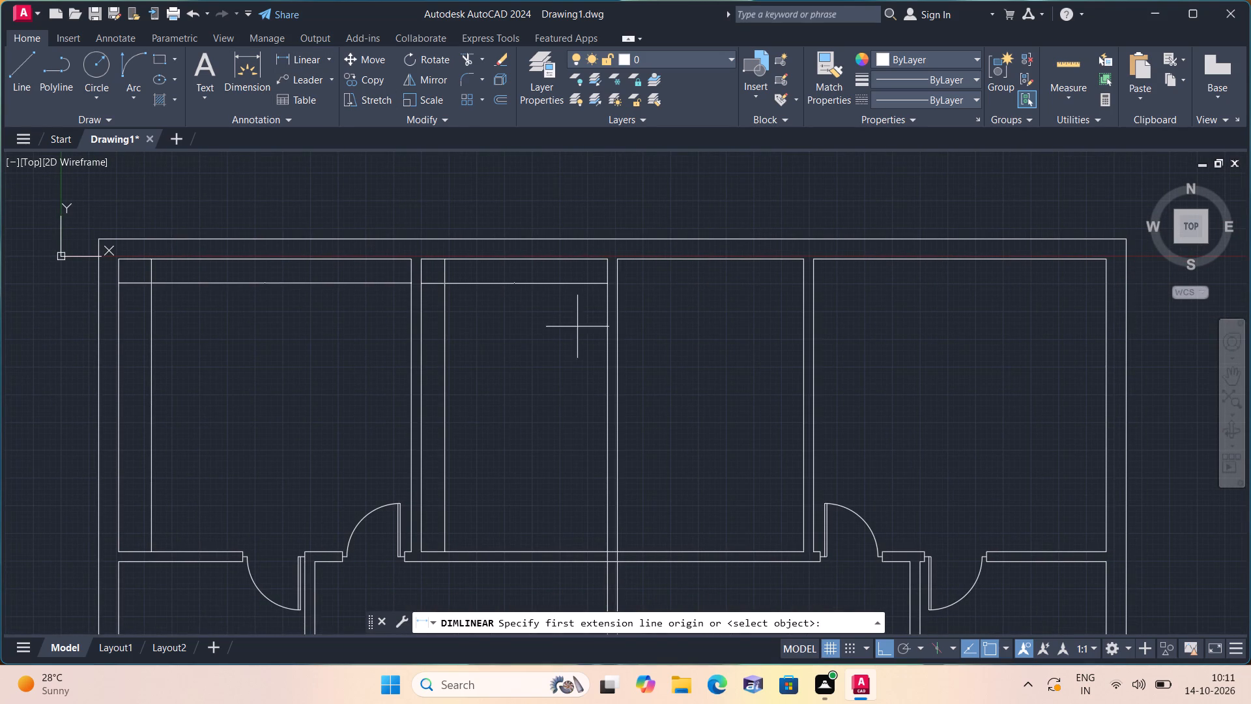
scroll(627, 287, up, 1)
click(612, 283)
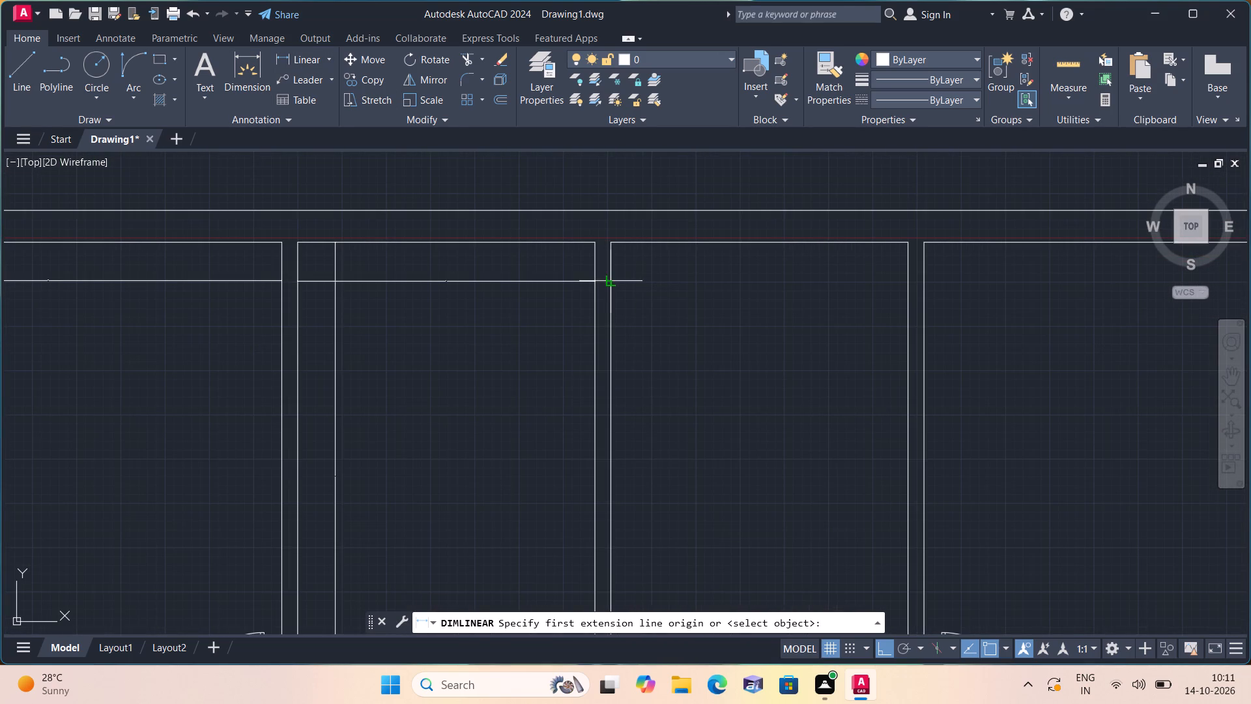
click(910, 282)
click(910, 282)
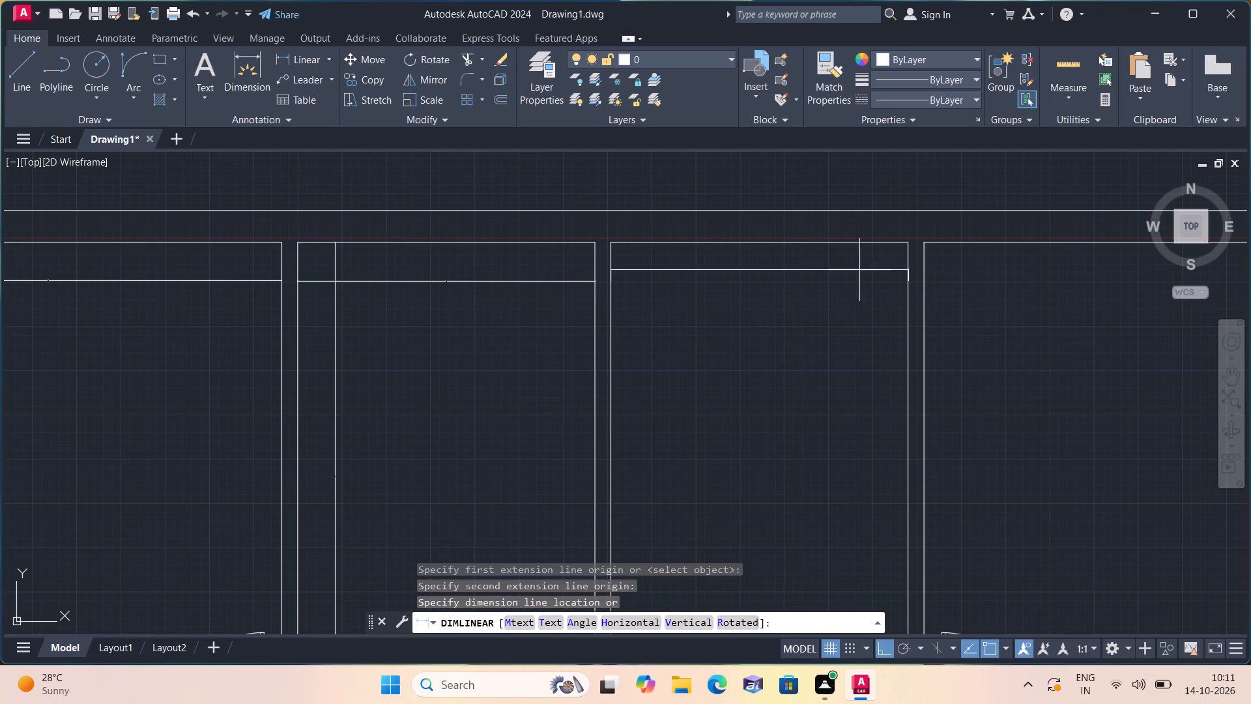
click(774, 274)
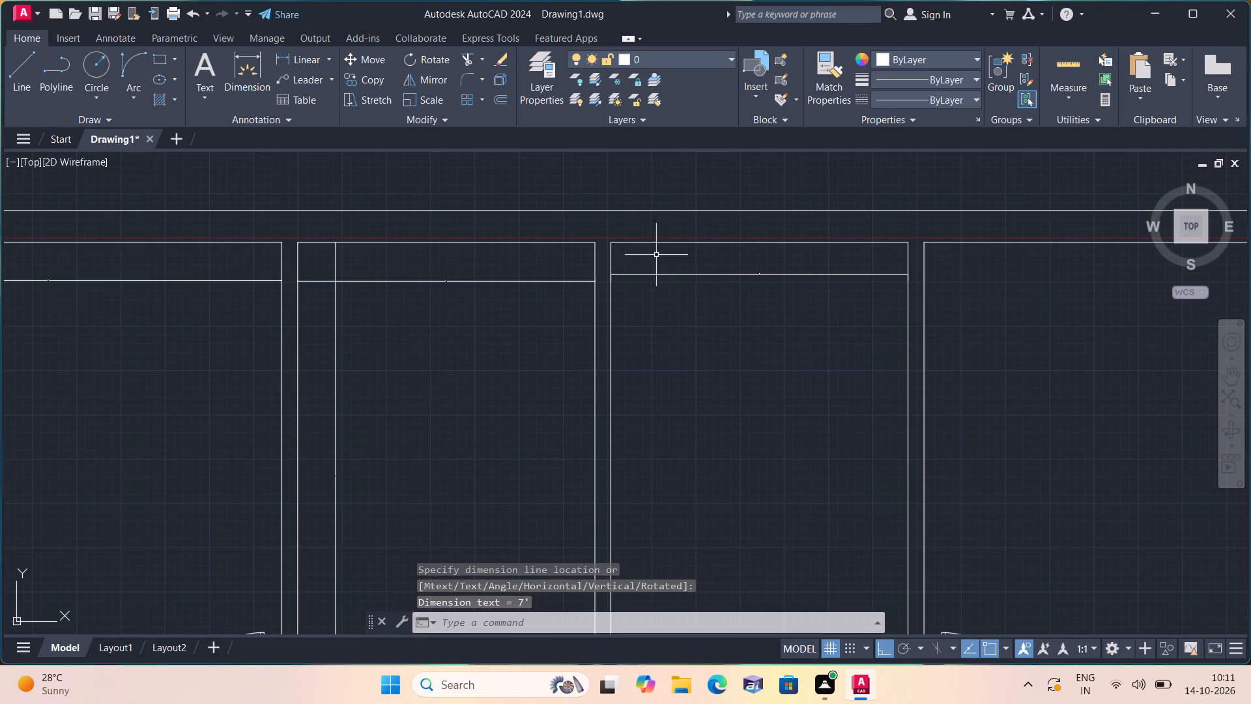
Add a vertical linear dimension near the left partition of the third top room, from its upper wall to its lower wall.
click(311, 53)
scroll(401, 171, down, 1)
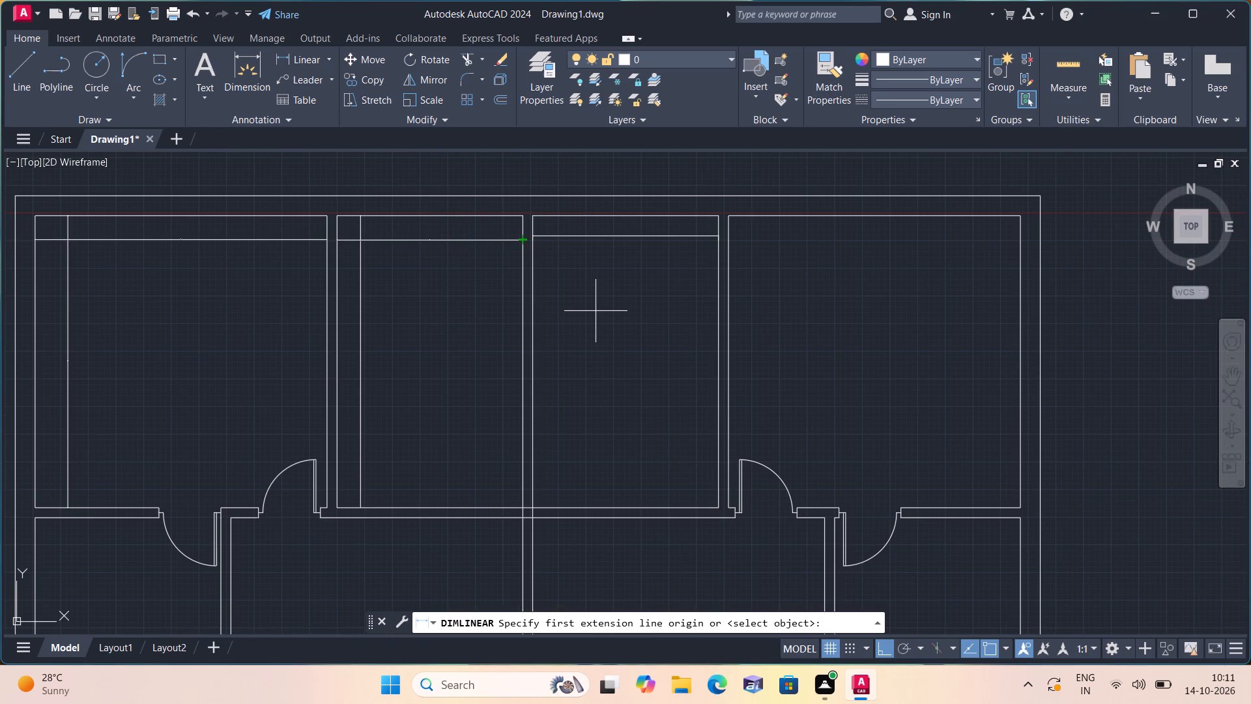
click(556, 213)
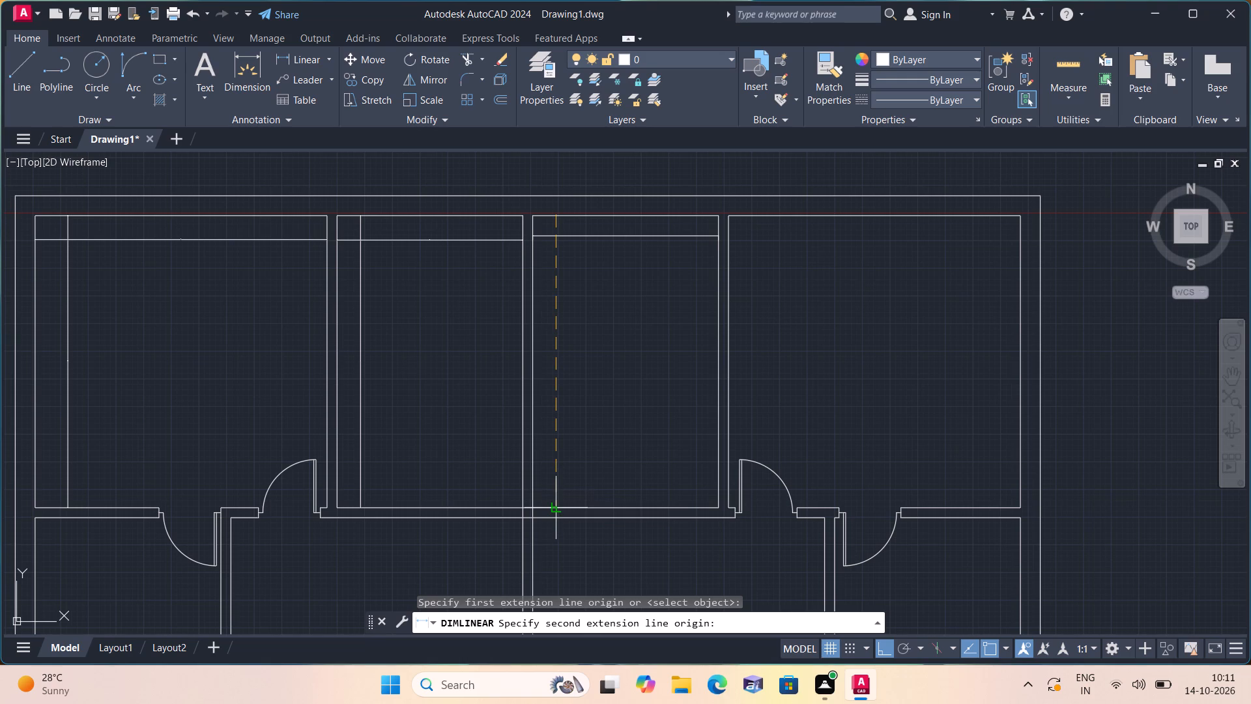
click(557, 504)
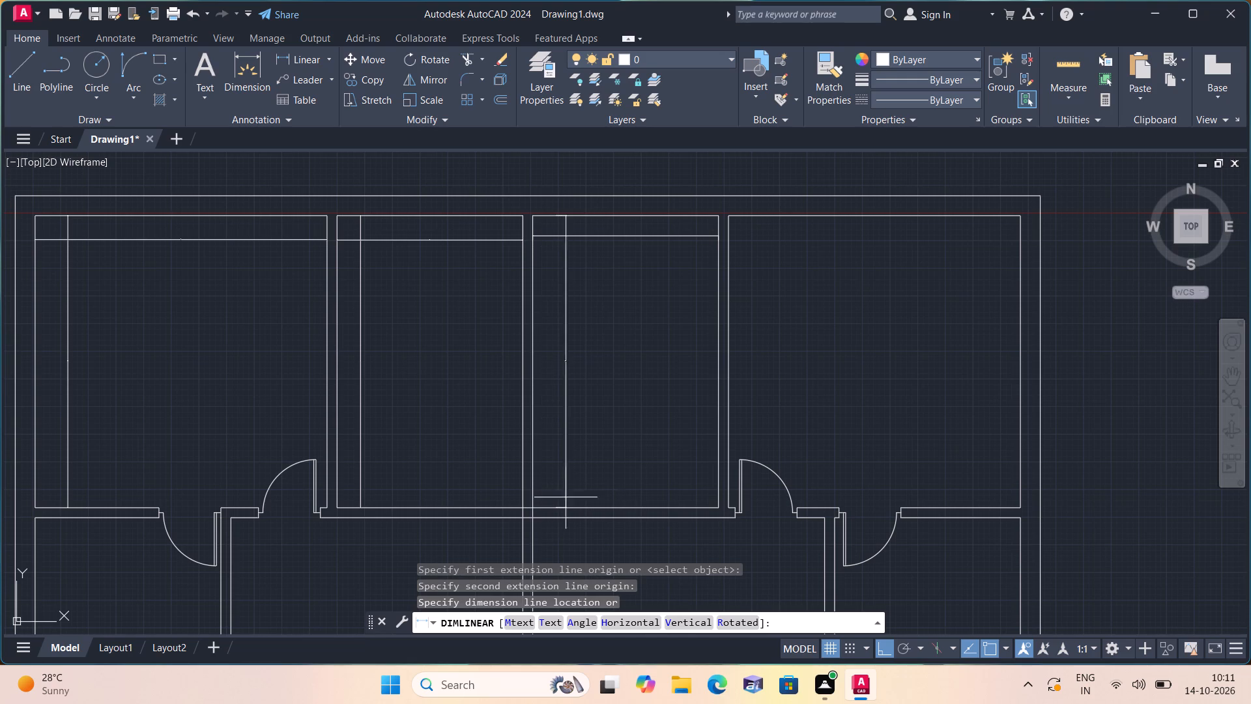
click(556, 505)
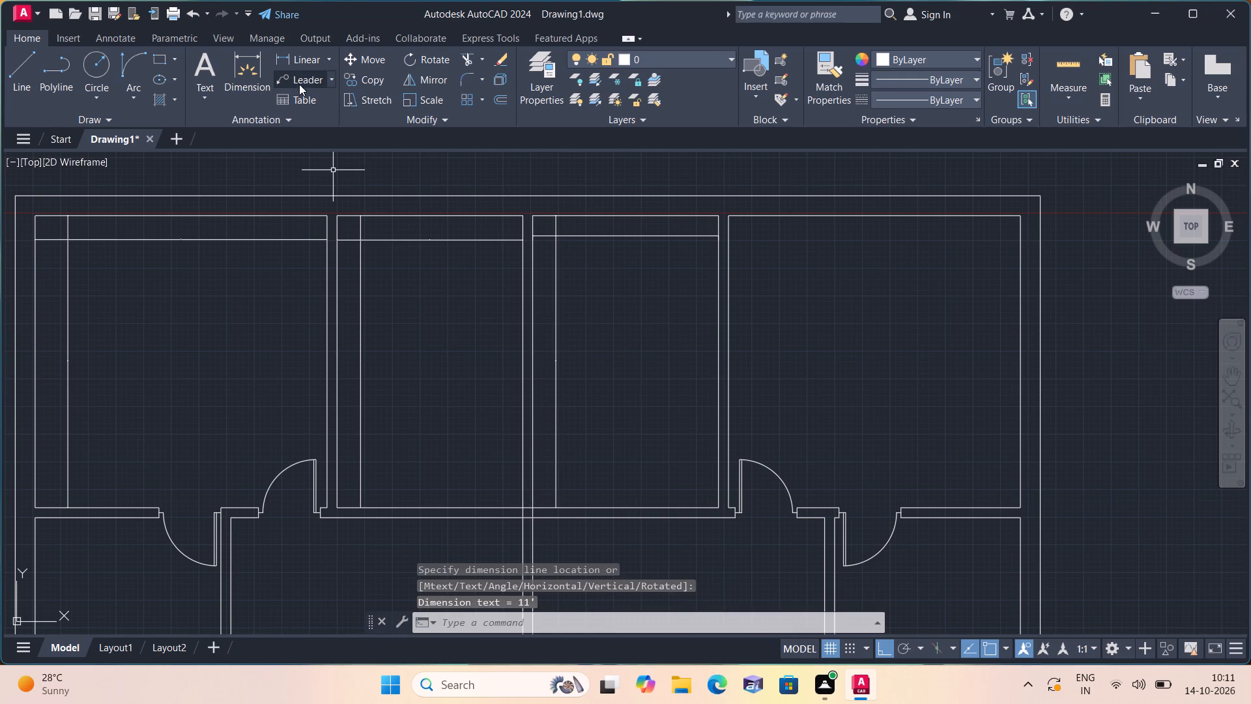
Add a vertical linear dimension near the outer right wall of the top-right room, from its upper wall to its lower wall.
click(304, 55)
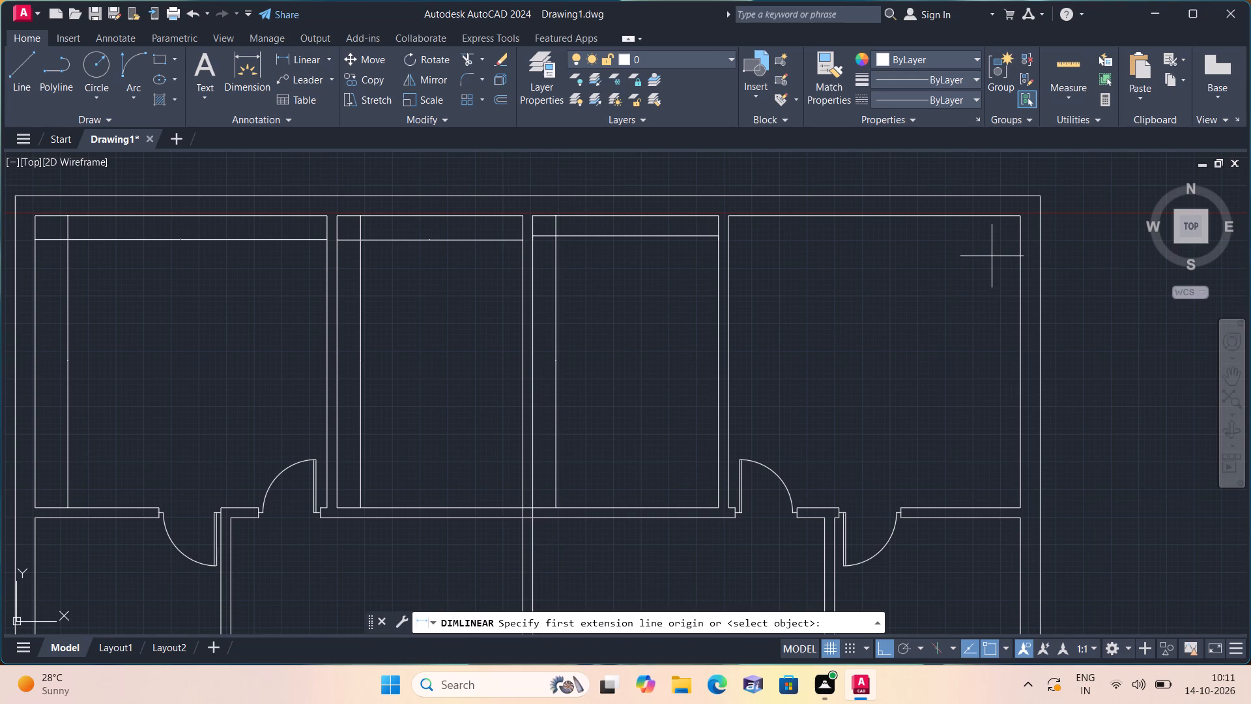
click(986, 220)
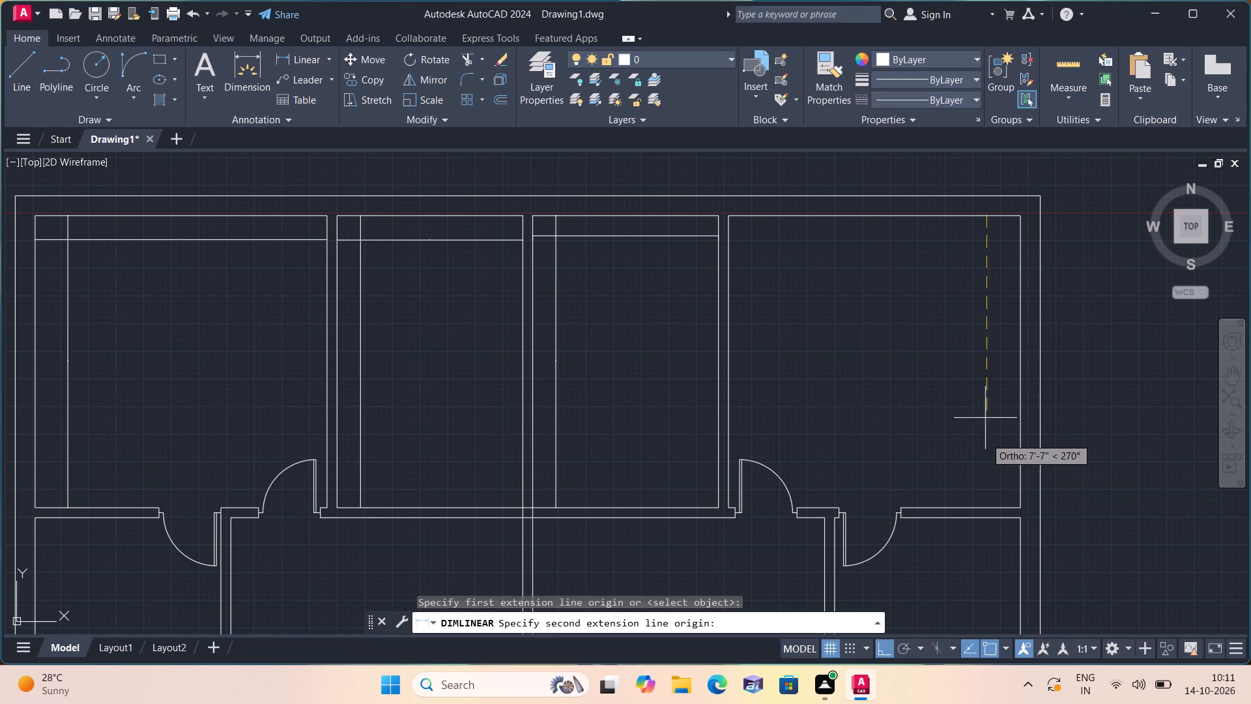
click(991, 503)
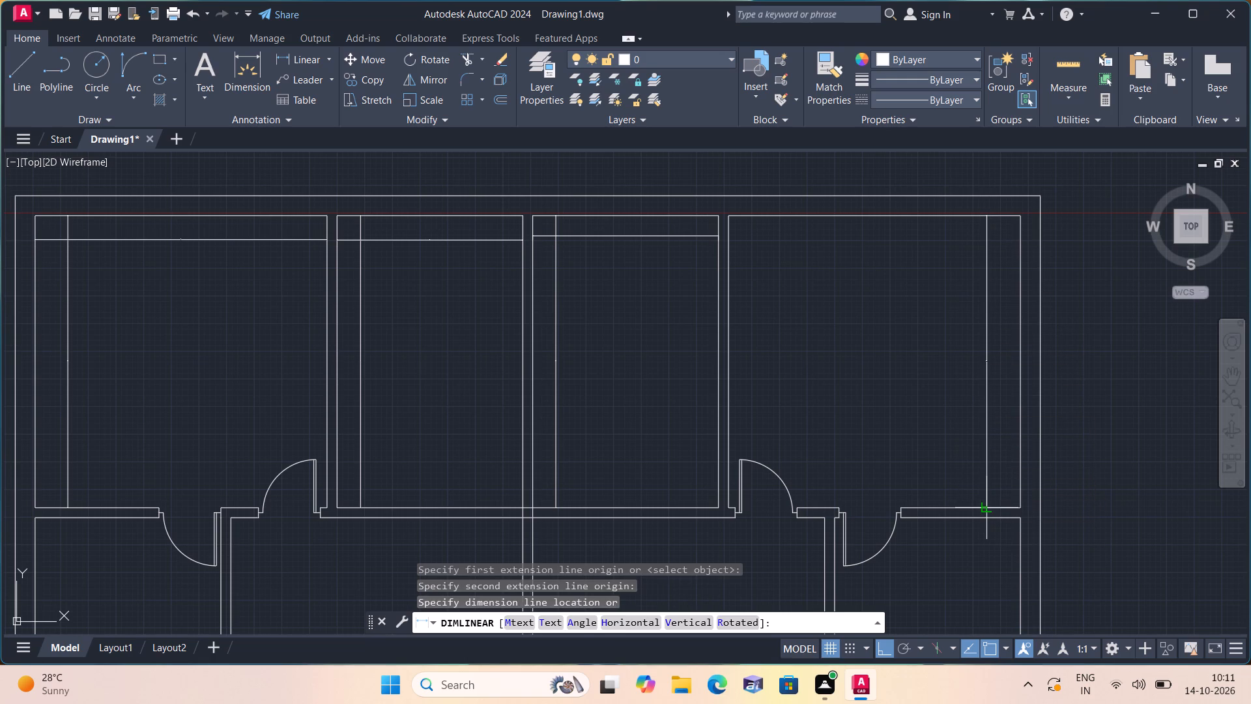
click(991, 502)
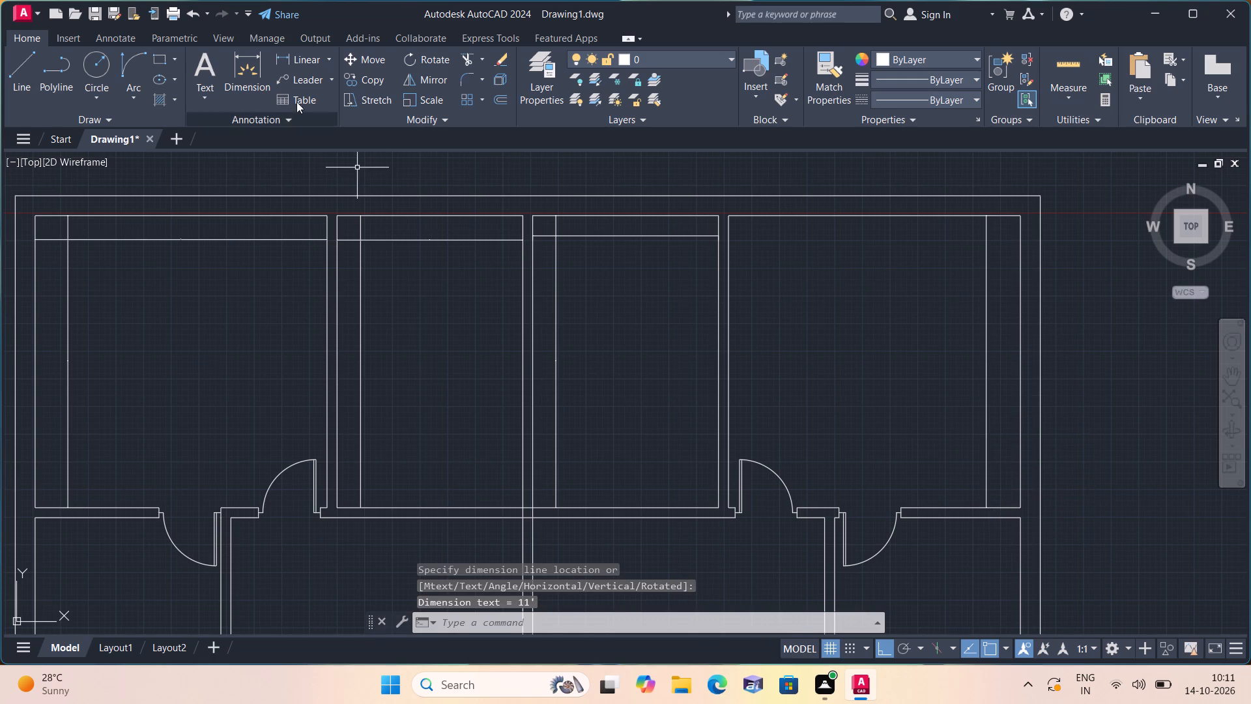
Add a horizontal linear dimension just below the top-right room's upper wall, from its left partition to its right wall.
click(306, 58)
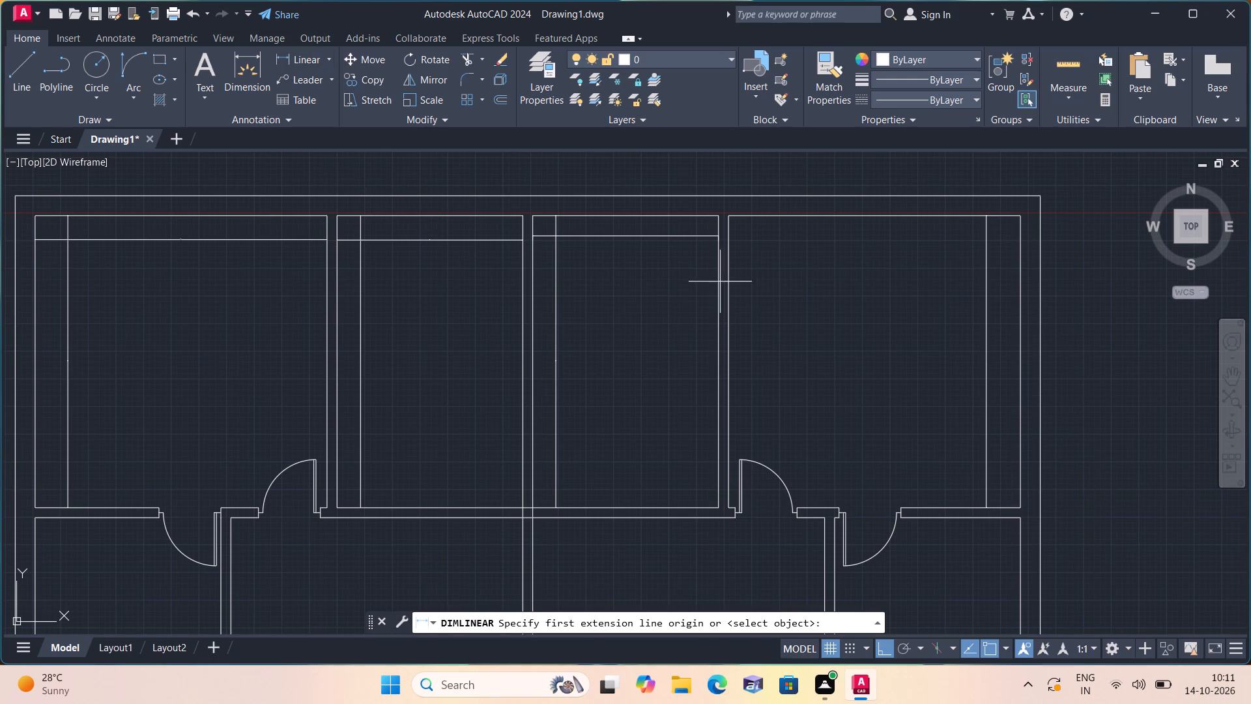
click(730, 248)
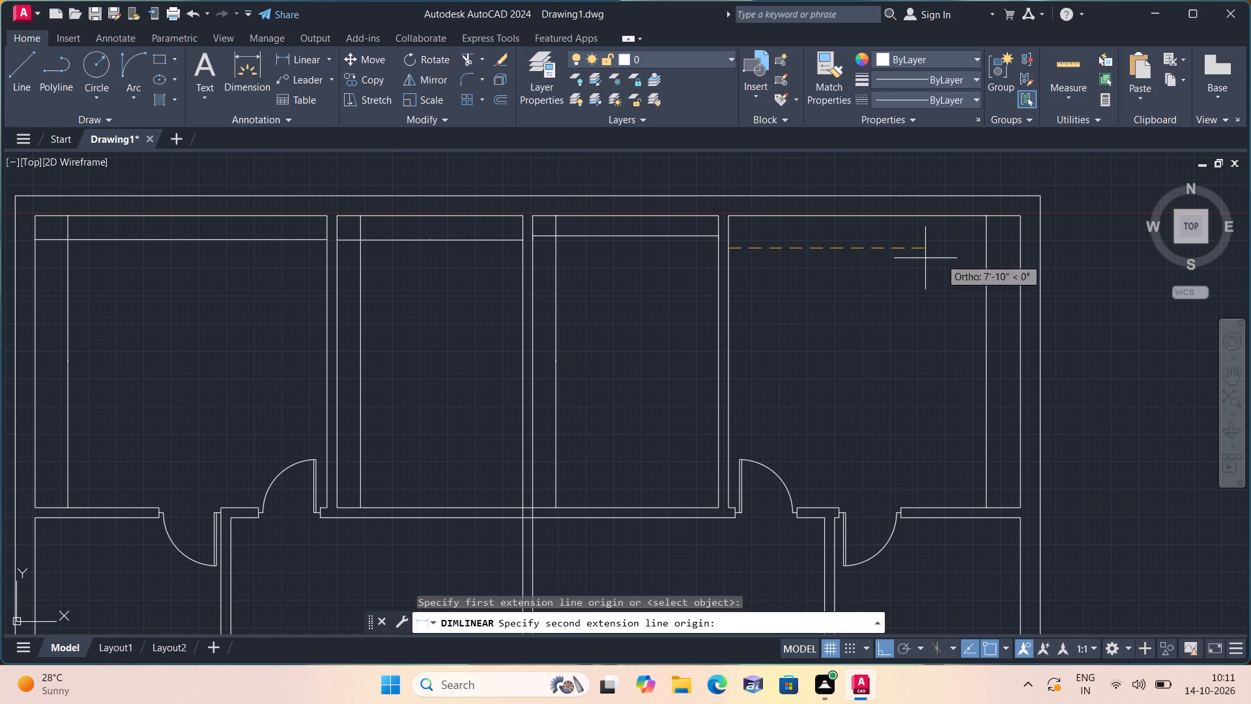
click(1013, 247)
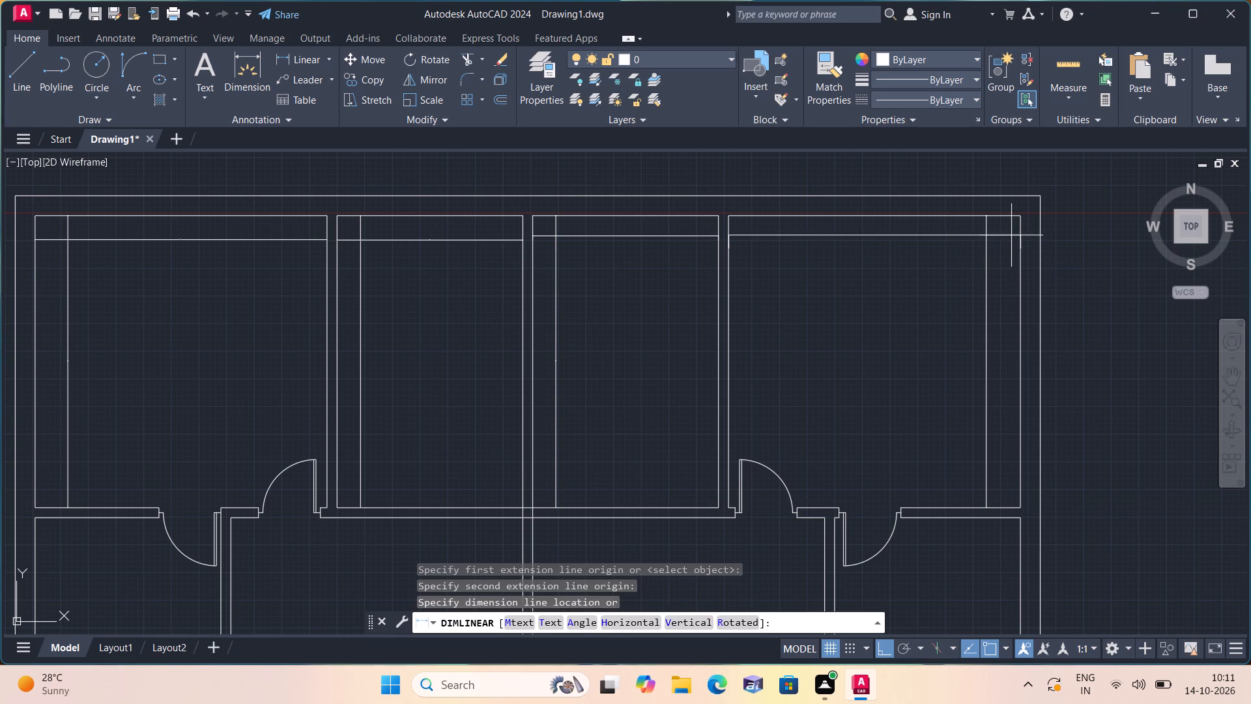
click(1011, 235)
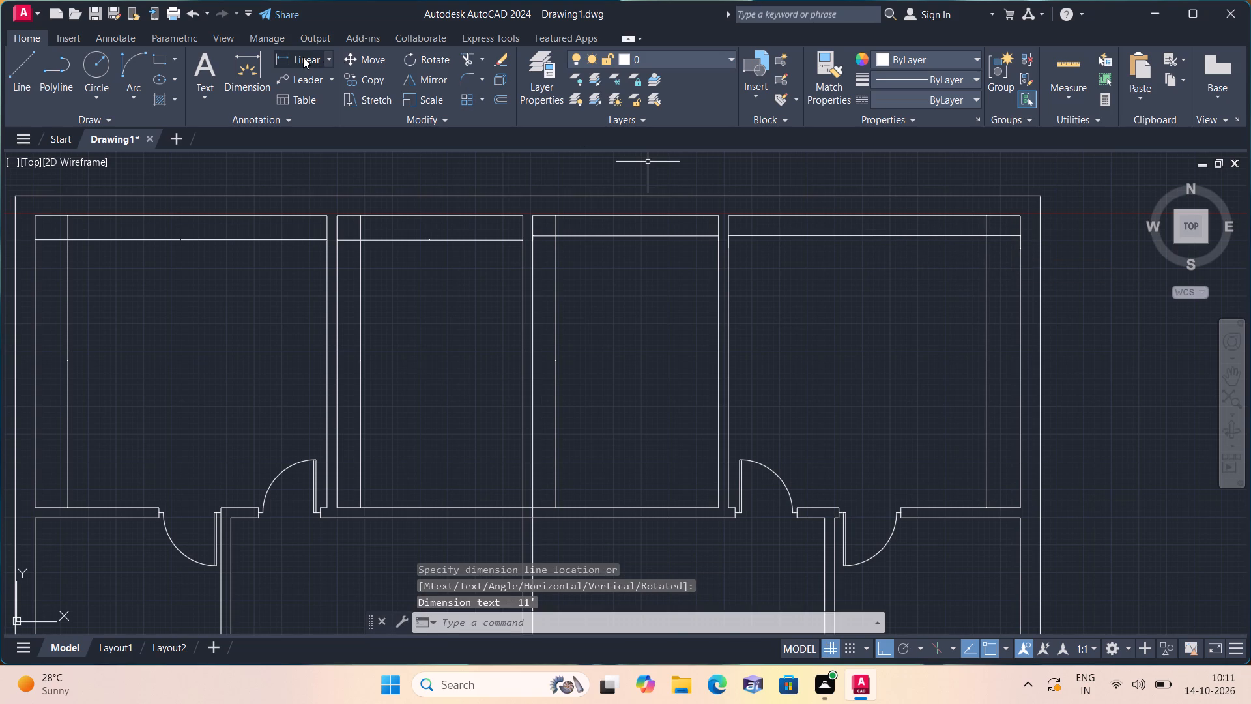
Add a vertical linear dimension near the left wall of the small room below the top-left room, from upper to lower wall.
click(303, 57)
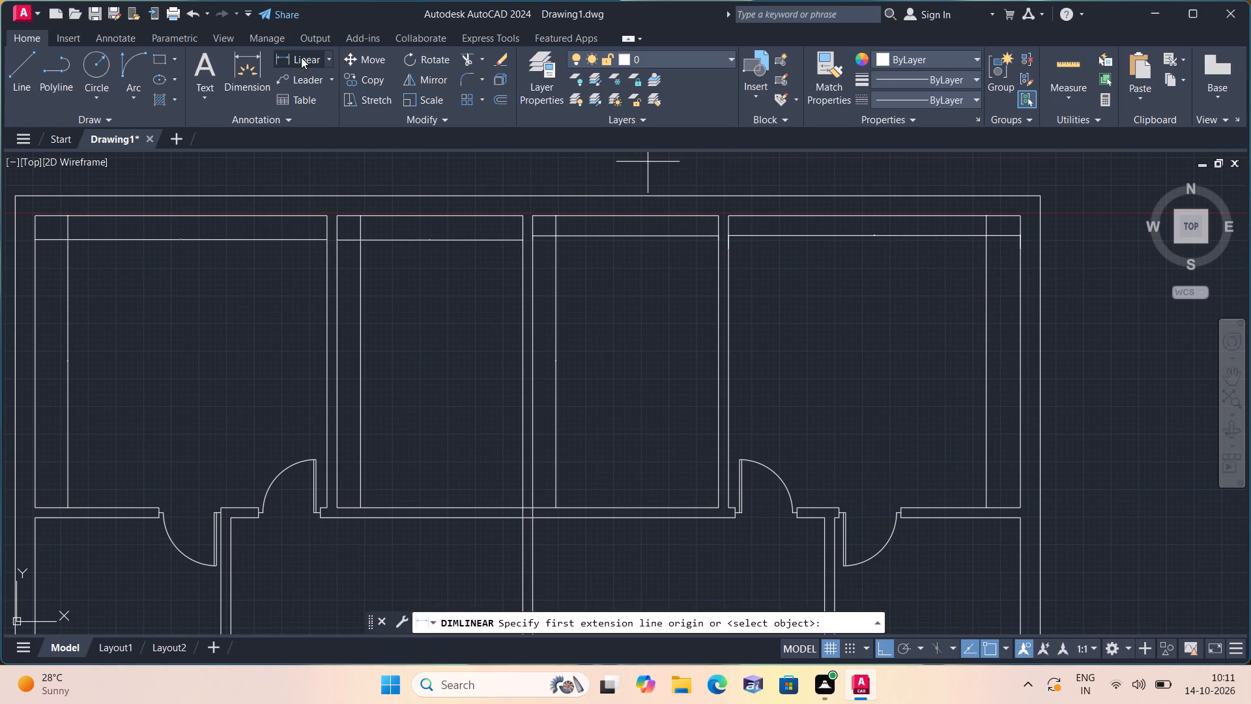
scroll(547, 284, down, 1)
scroll(573, 282, up, 1)
scroll(573, 280, down, 1)
middle_drag(570, 278, 555, 184)
scroll(206, 353, up, 1)
middle_drag(225, 330, 256, 310)
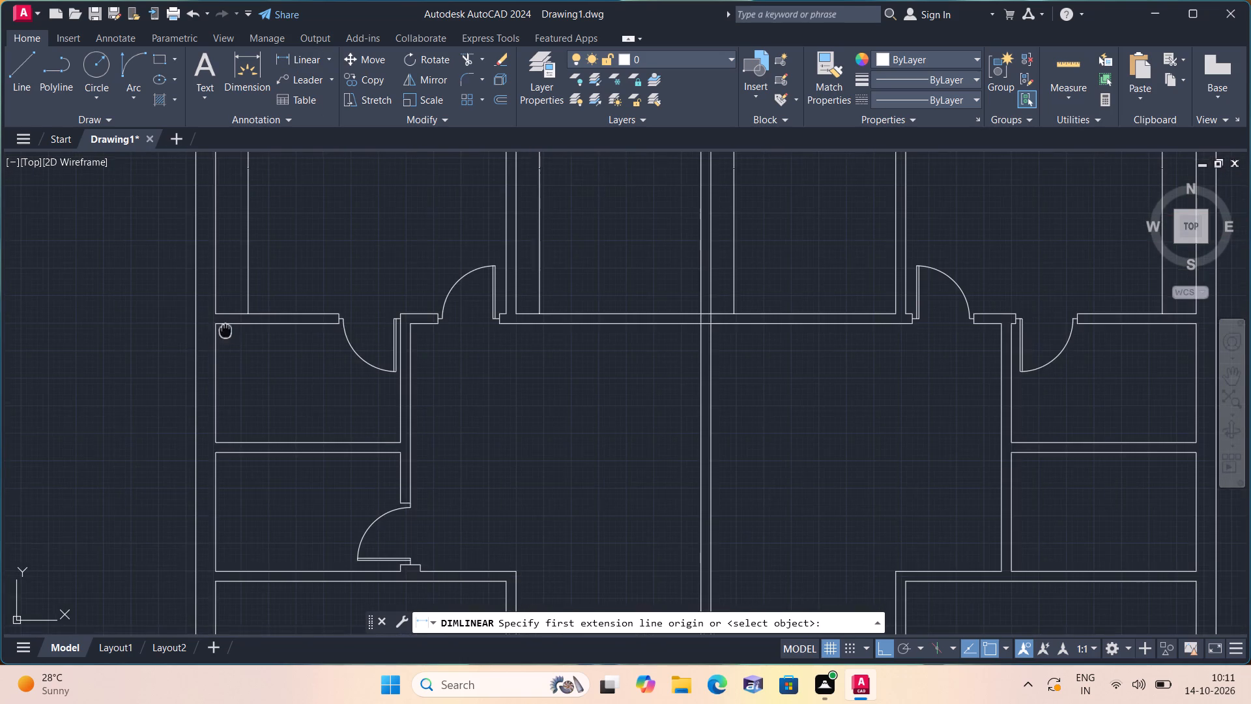
middle_drag(256, 310, 300, 272)
scroll(313, 275, up, 1)
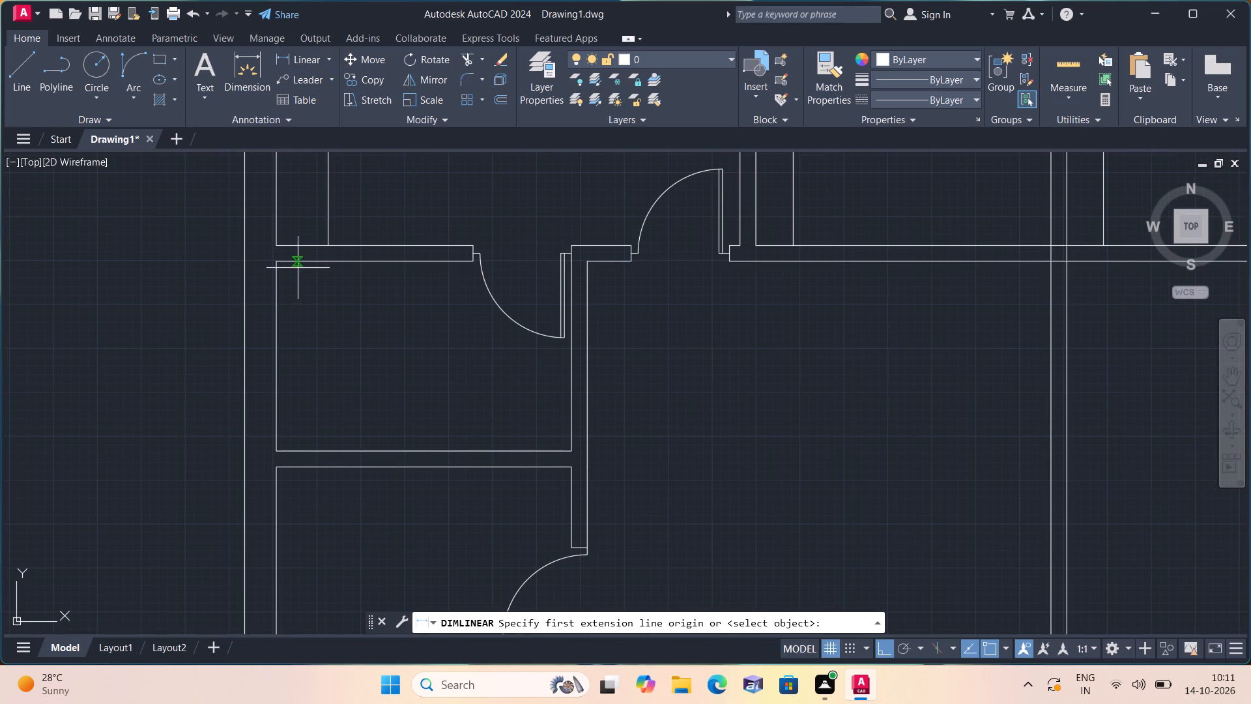
click(308, 264)
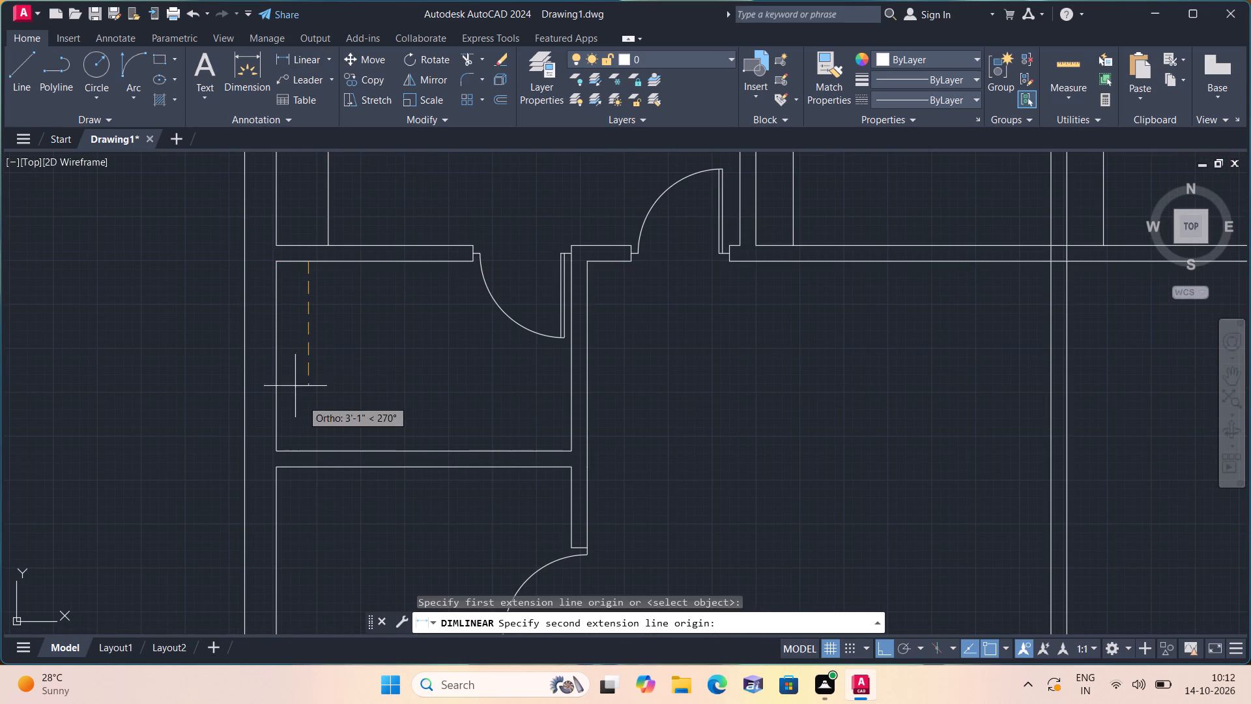
click(308, 450)
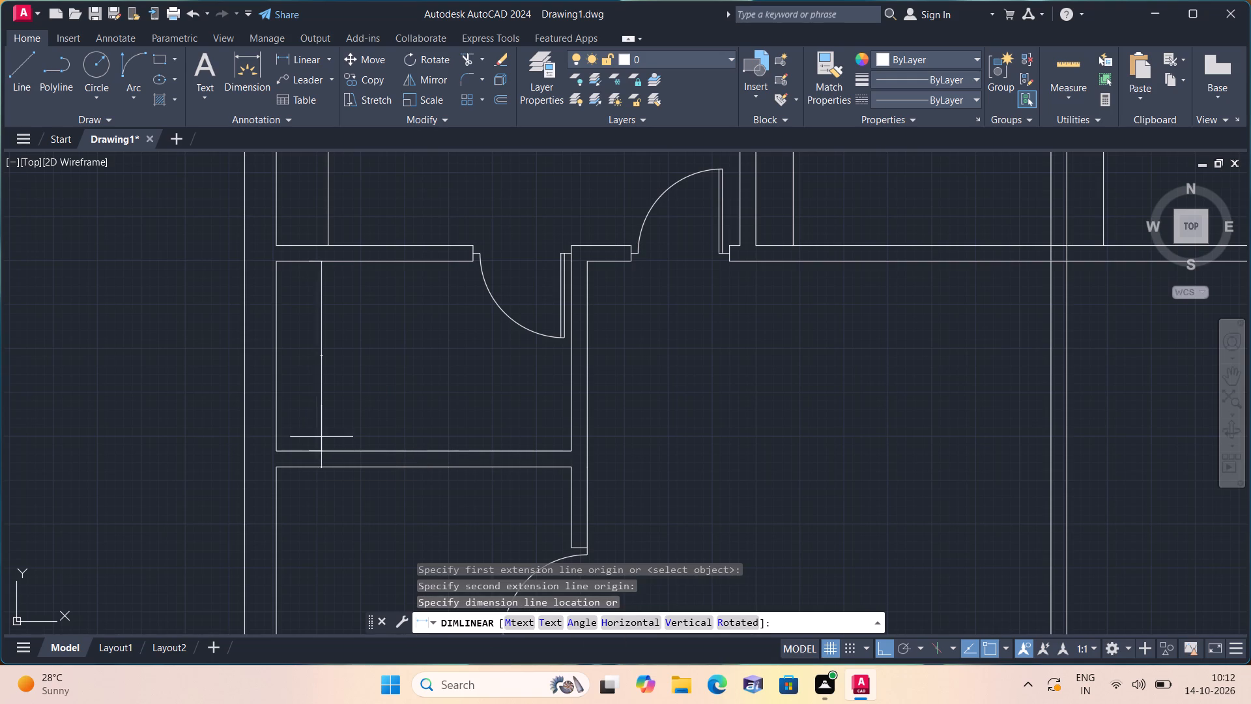
click(295, 419)
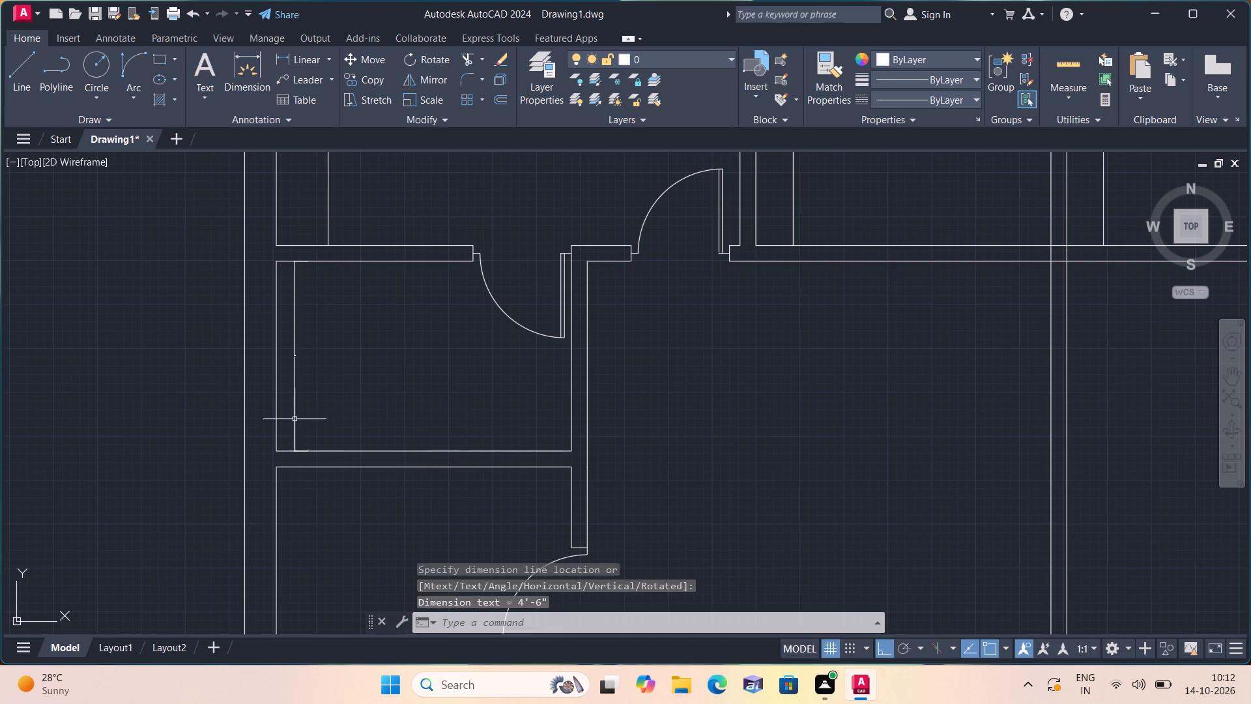
Add a horizontal linear dimension just above the lower wall of the small room below the top-left room, between its side walls.
click(303, 66)
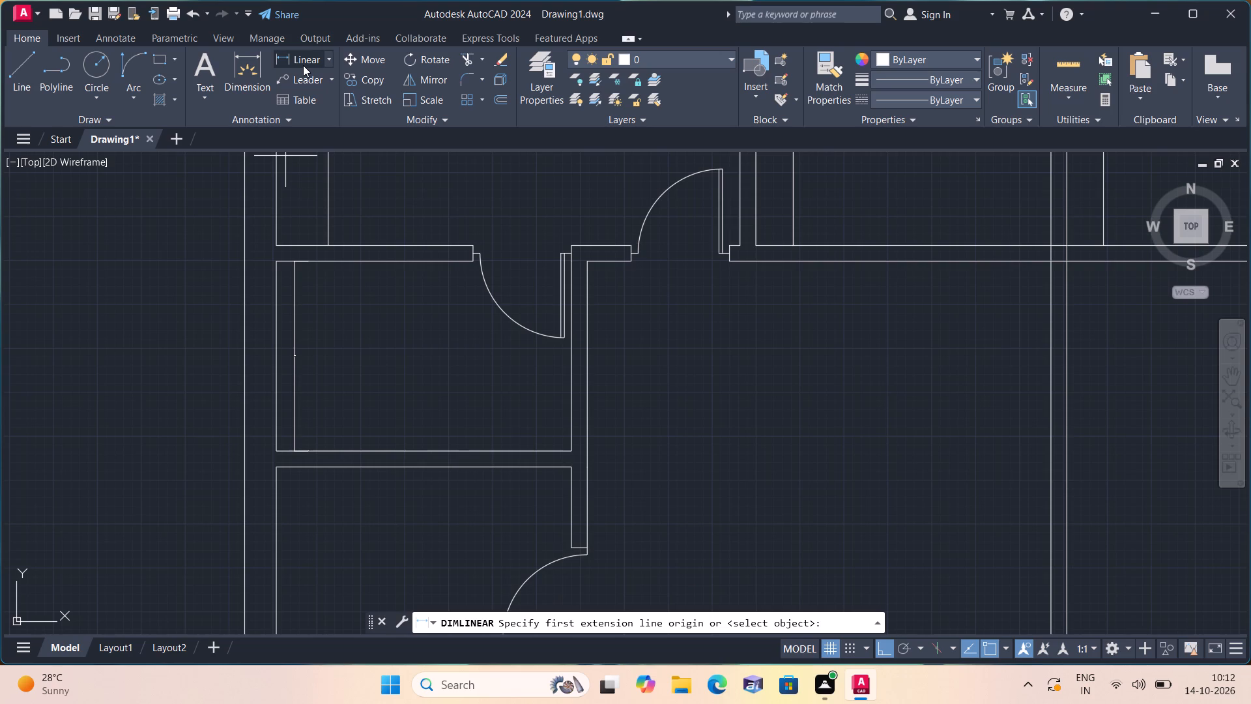
click(274, 424)
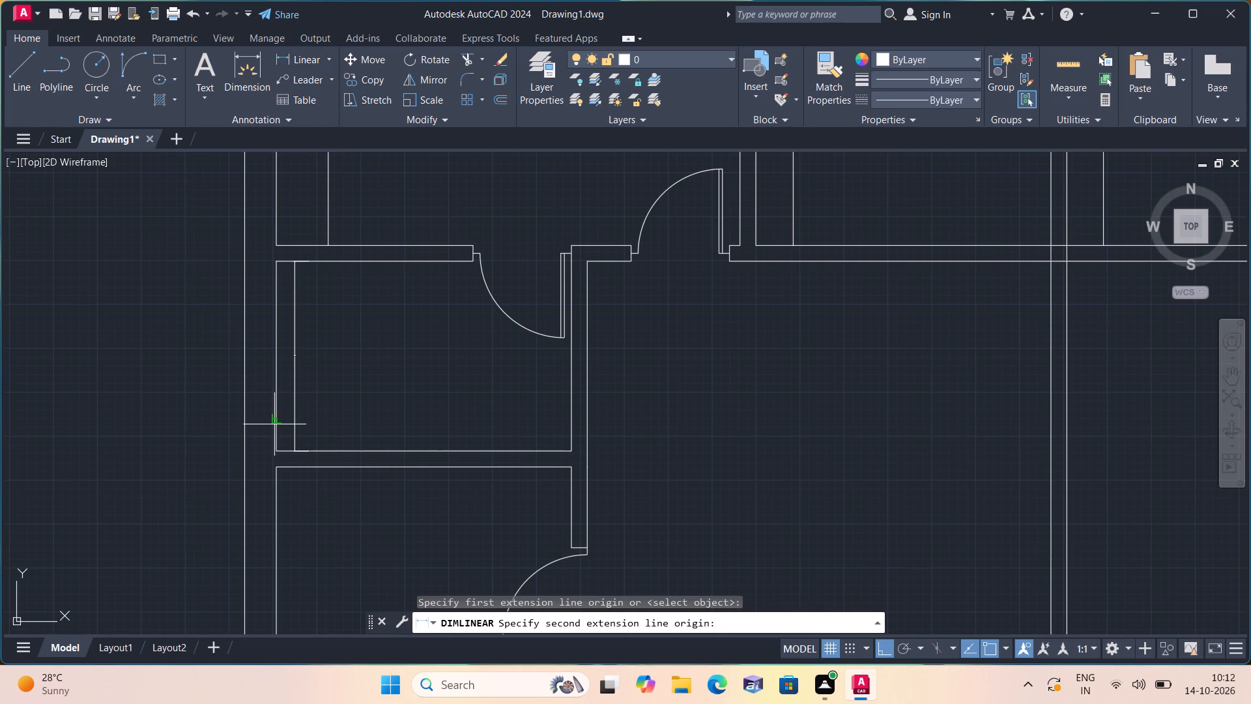
click(565, 429)
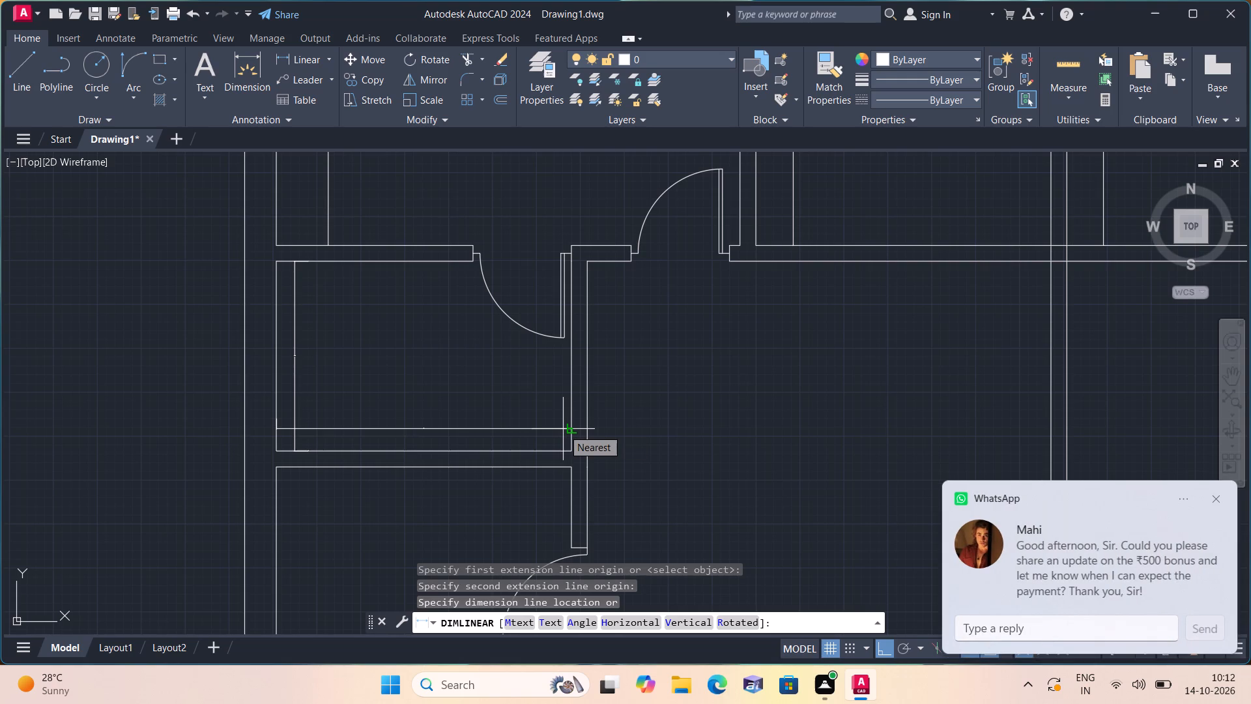
click(563, 429)
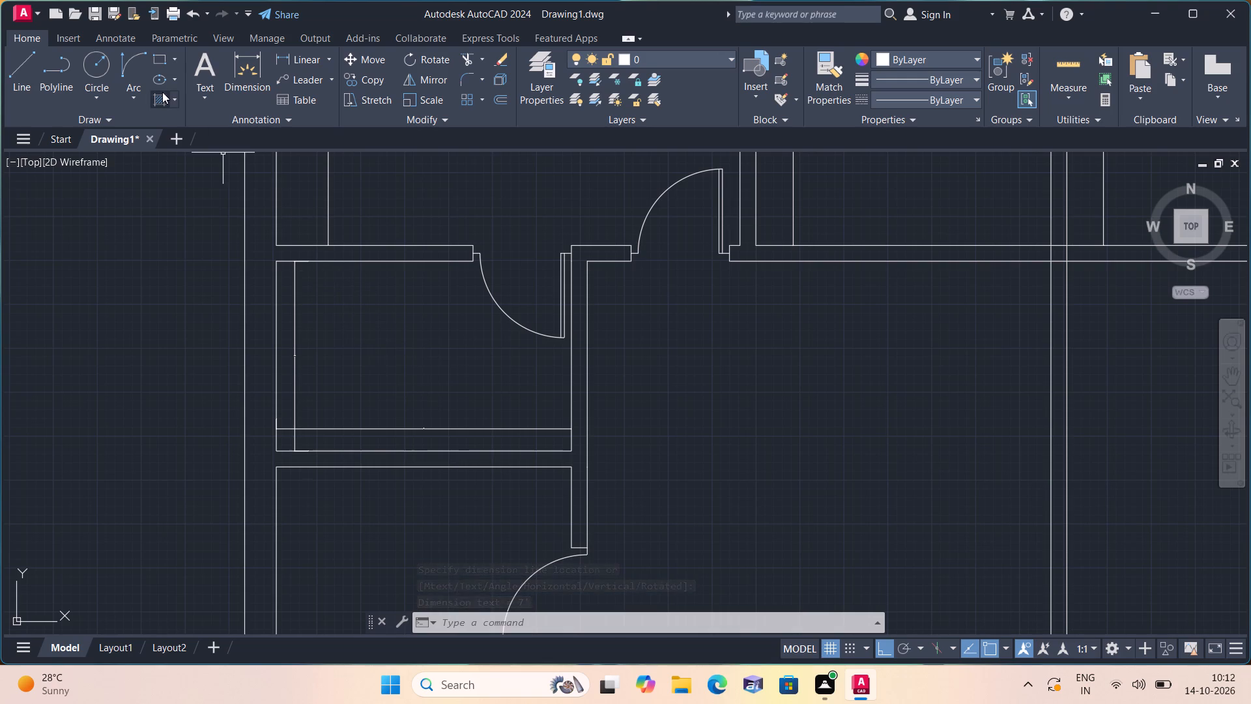
Add a horizontal linear dimension just above the lower wall of the small room below the top-right room, between its side walls.
click(309, 63)
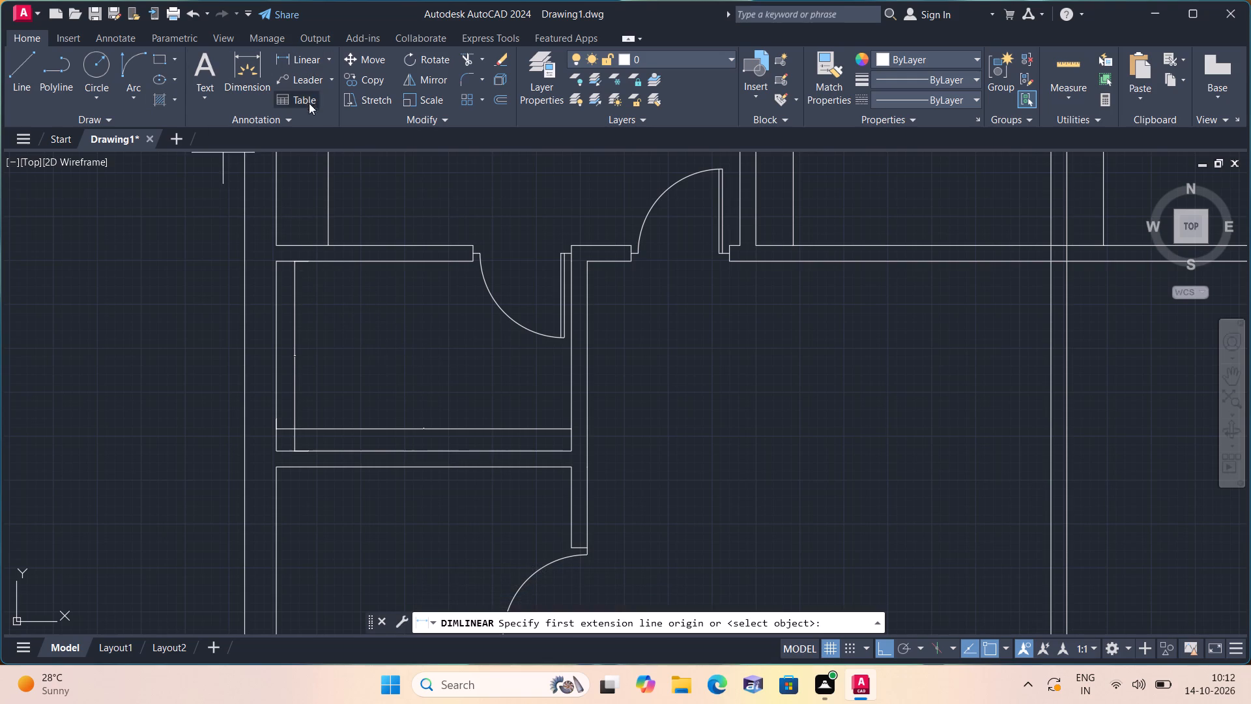
scroll(331, 233, down, 1)
middle_drag(660, 427, 564, 407)
scroll(571, 407, down, 1)
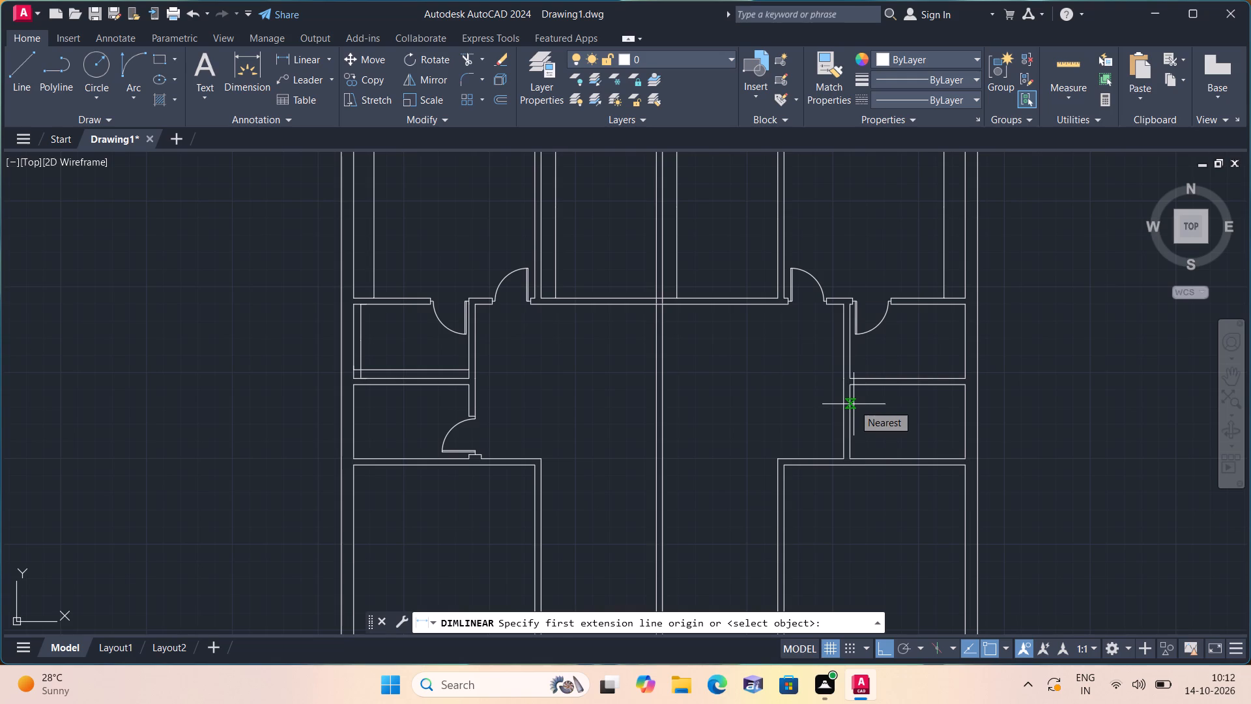
scroll(870, 396, up, 2)
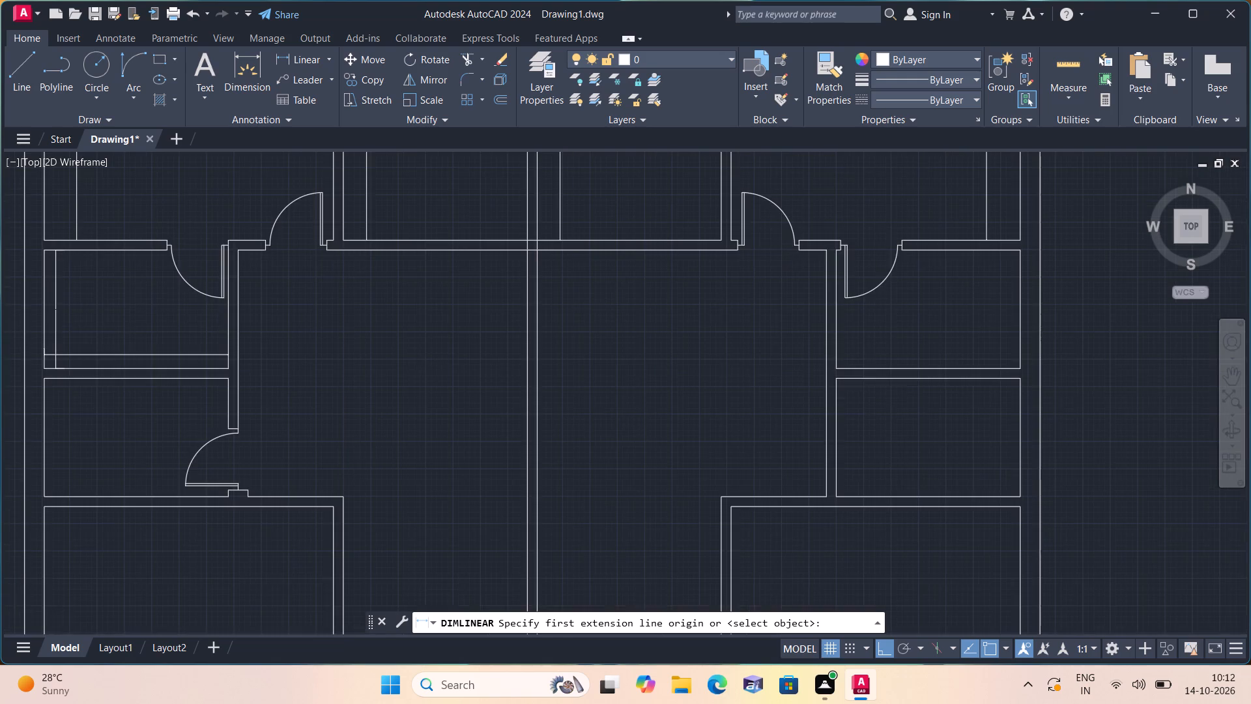
scroll(876, 375, down, 1)
click(837, 345)
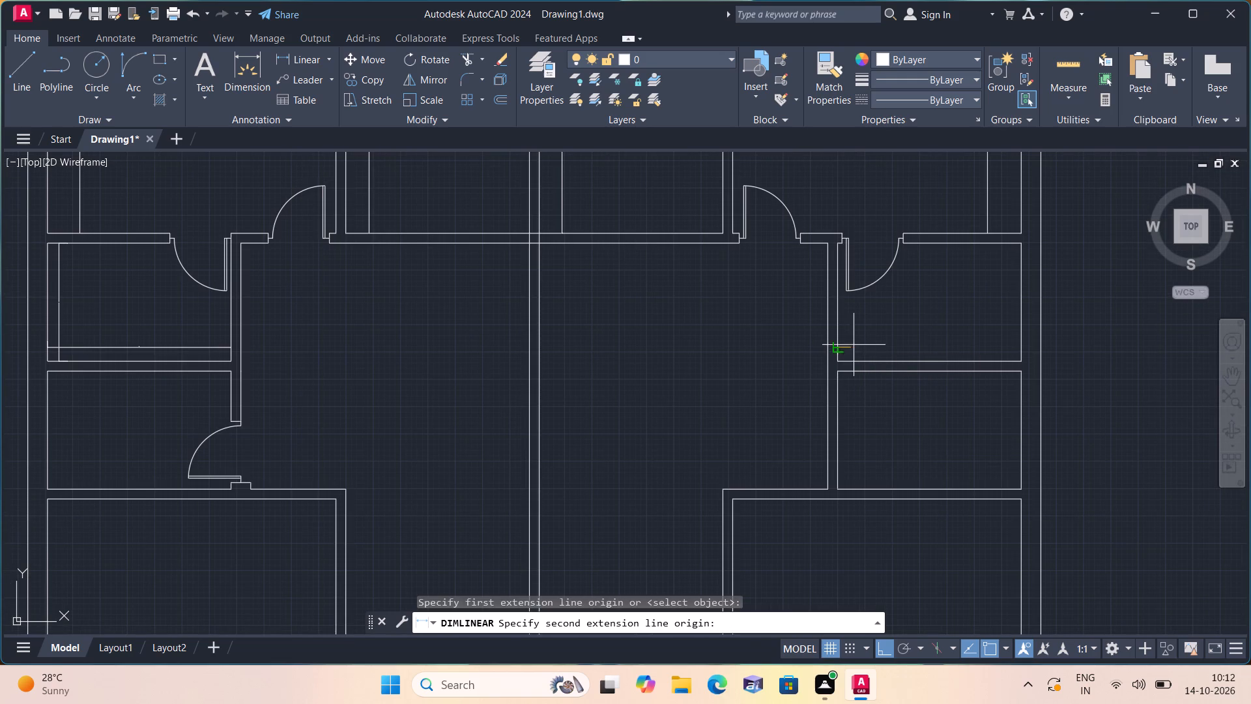
click(1019, 346)
click(1018, 338)
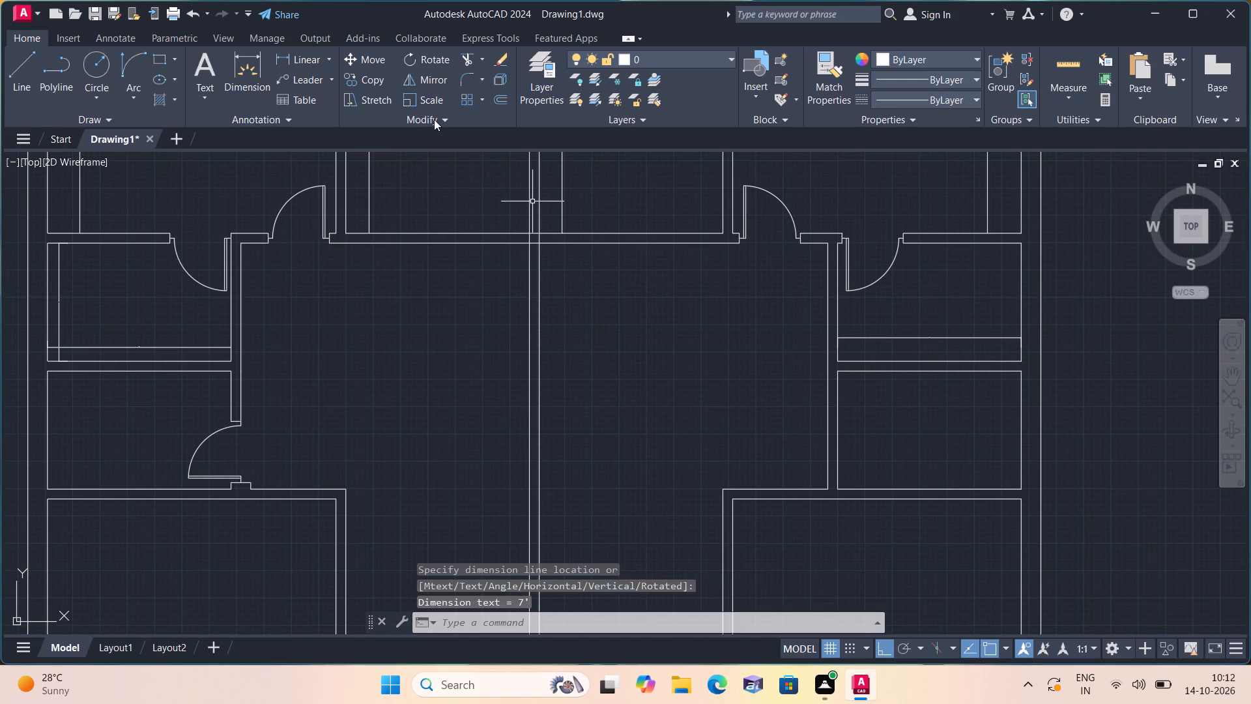
Add a vertical linear dimension near the right wall of the small room below the top-right room, from upper to lower wall.
click(295, 57)
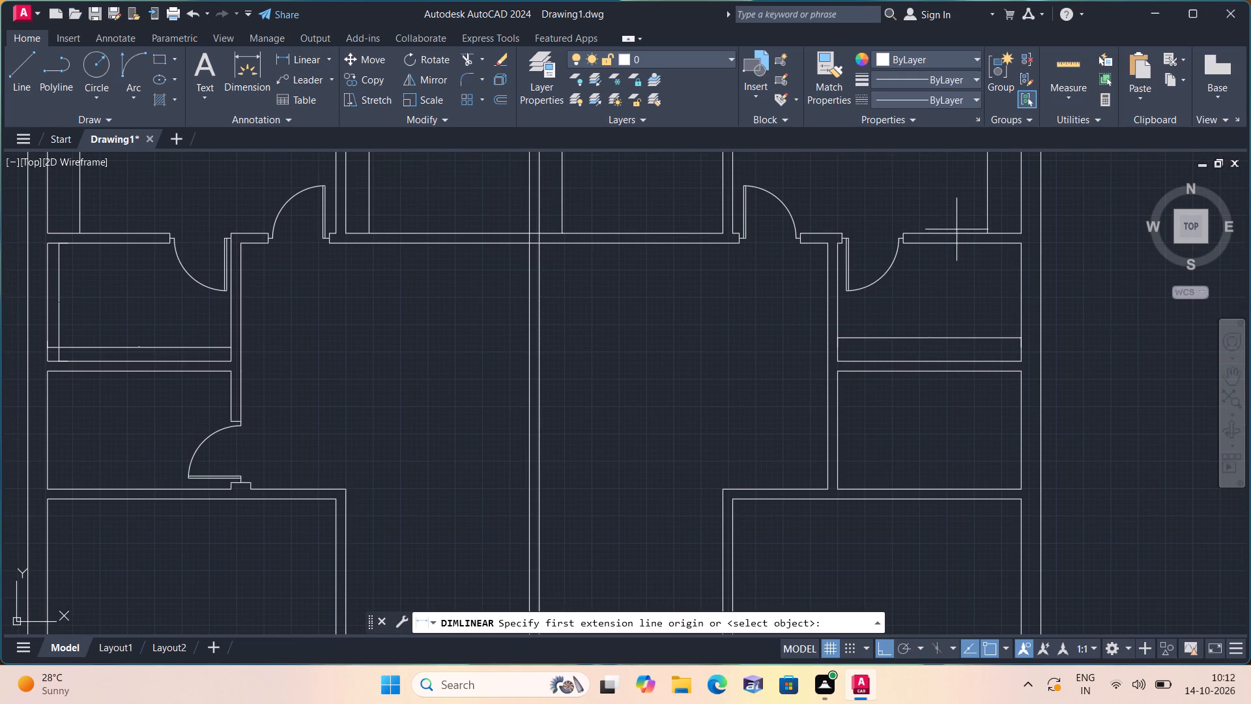
click(994, 246)
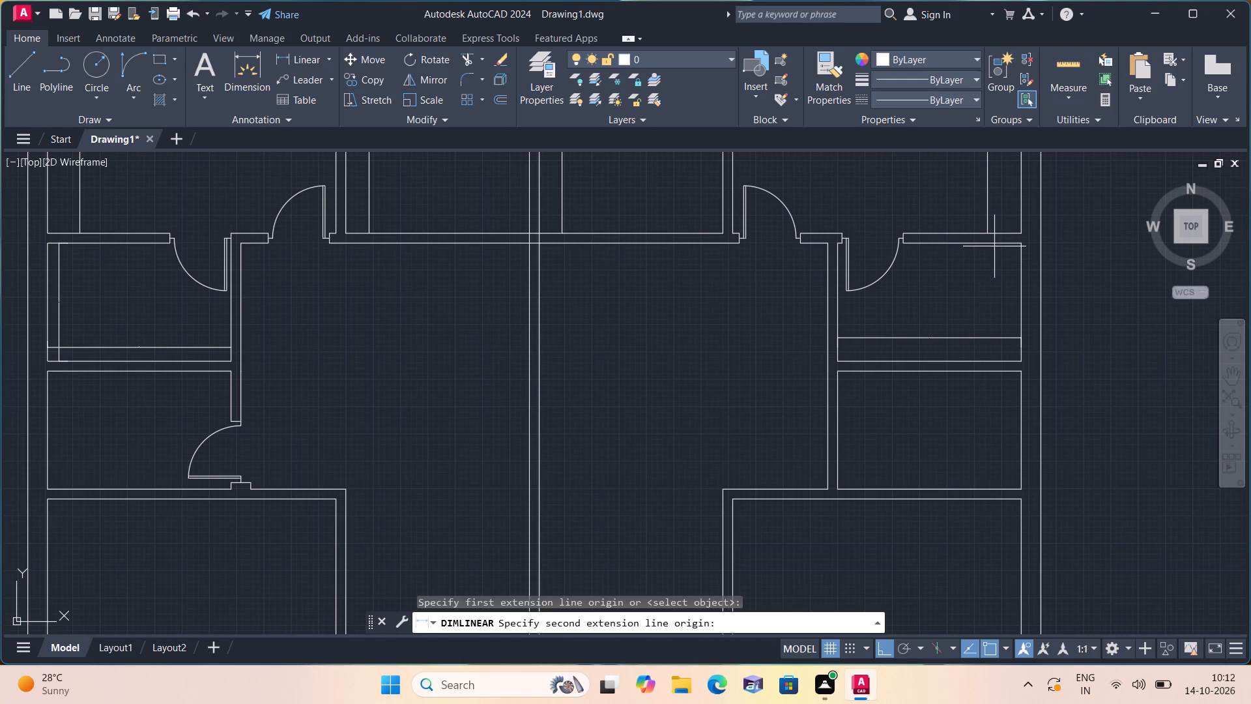
click(999, 362)
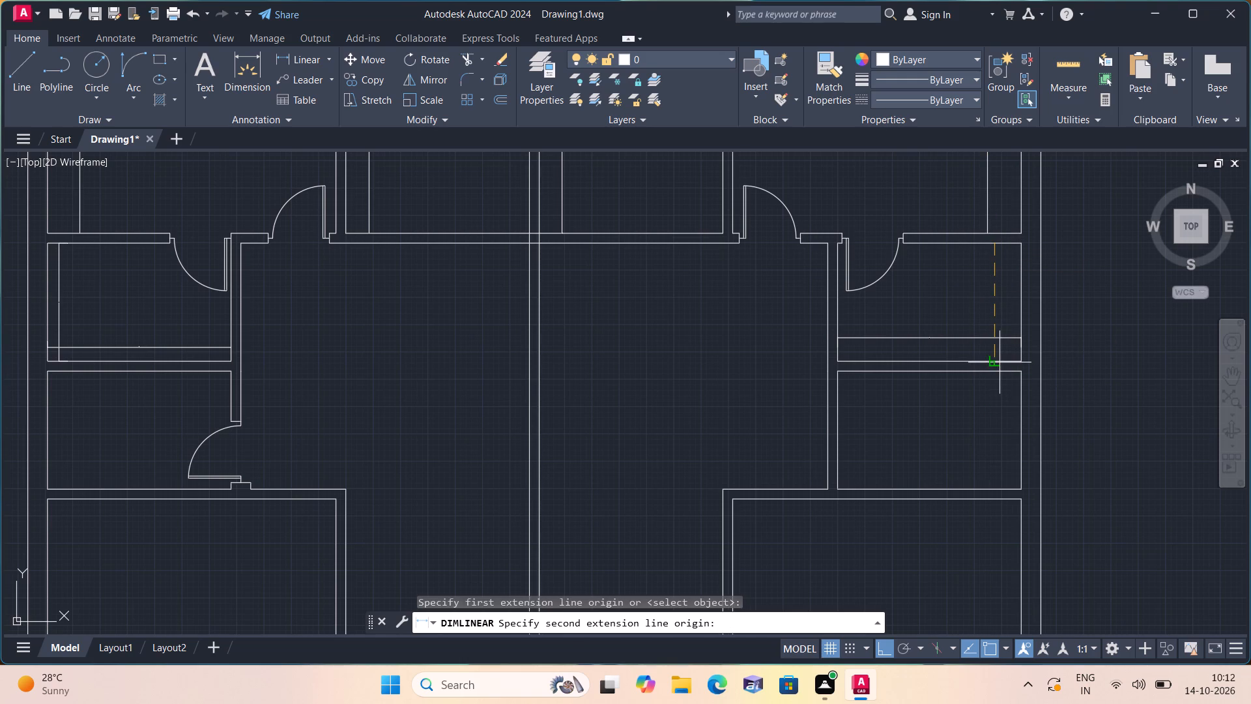
click(999, 362)
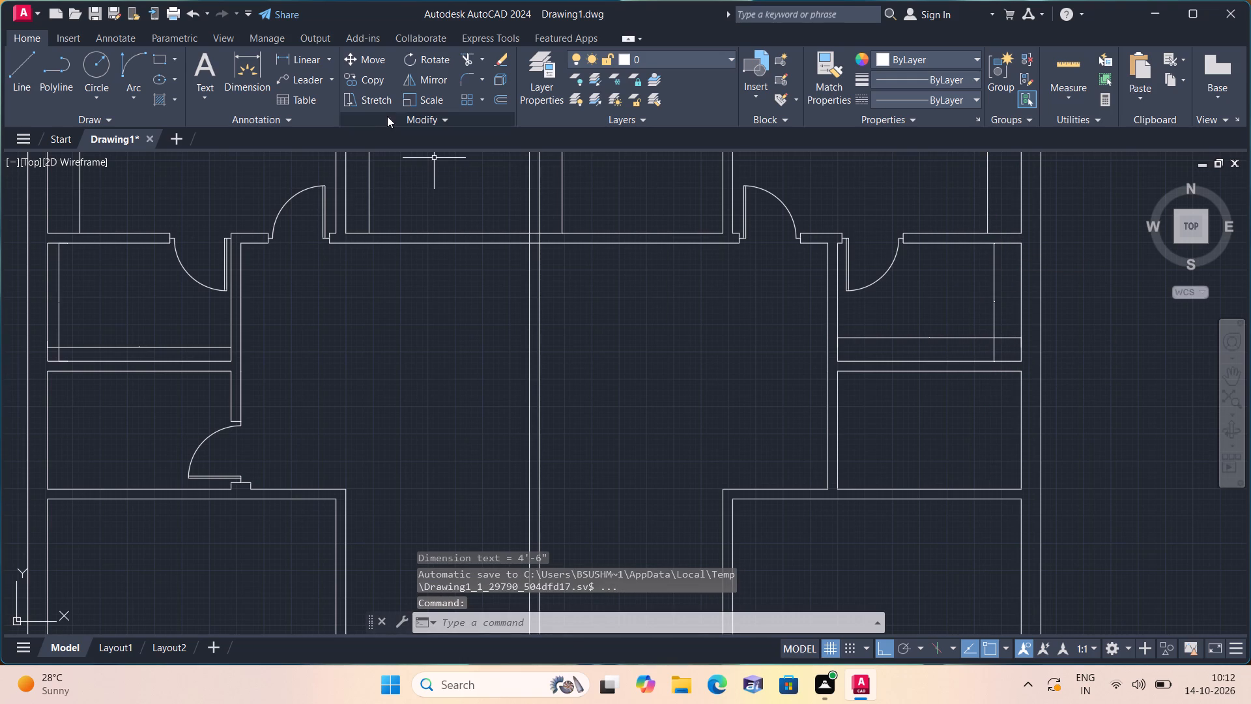
Add a vertical linear dimension near the left wall of the second small room down on the left side, from upper to lower wall.
click(304, 63)
scroll(390, 207, down, 2)
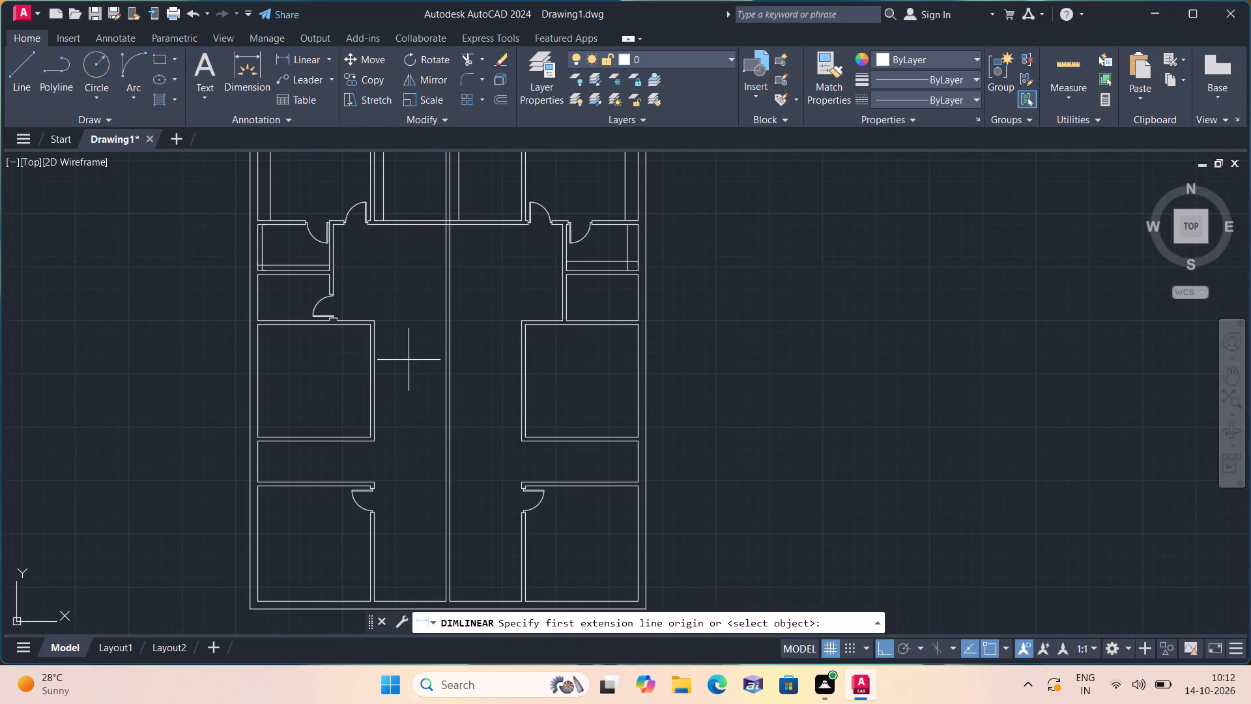
scroll(308, 347, up, 2)
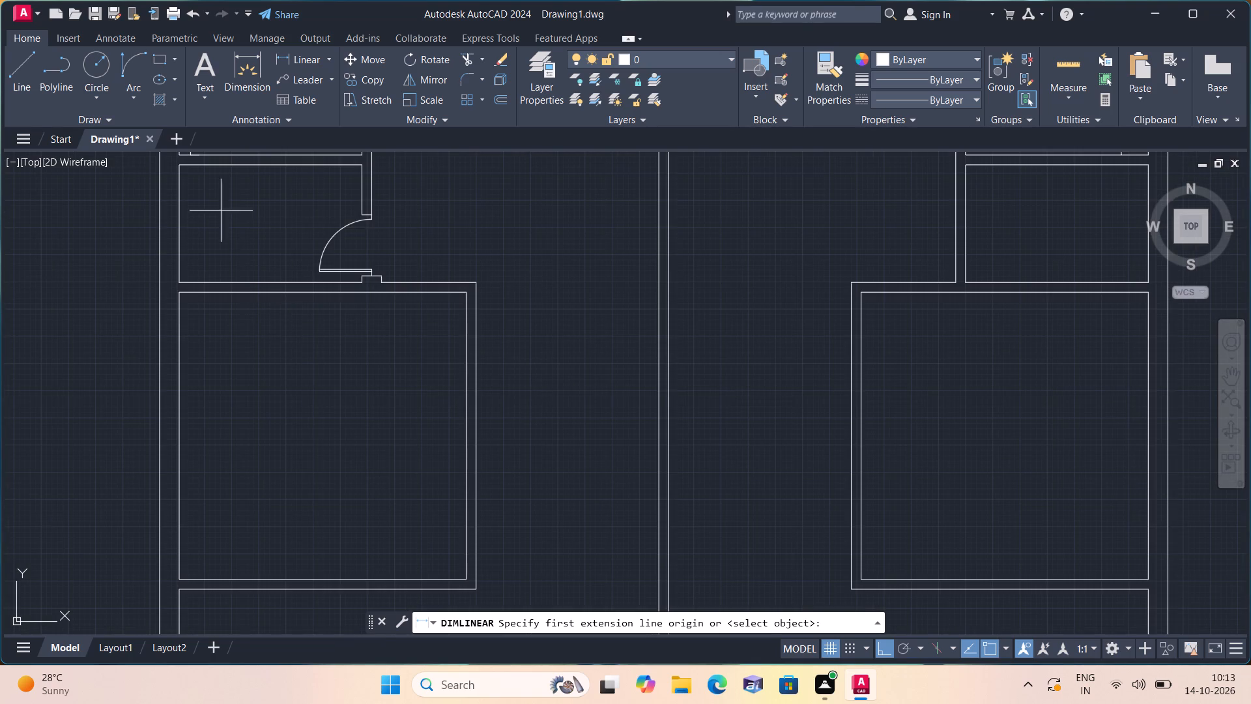
middle_drag(218, 201, 252, 230)
click(240, 197)
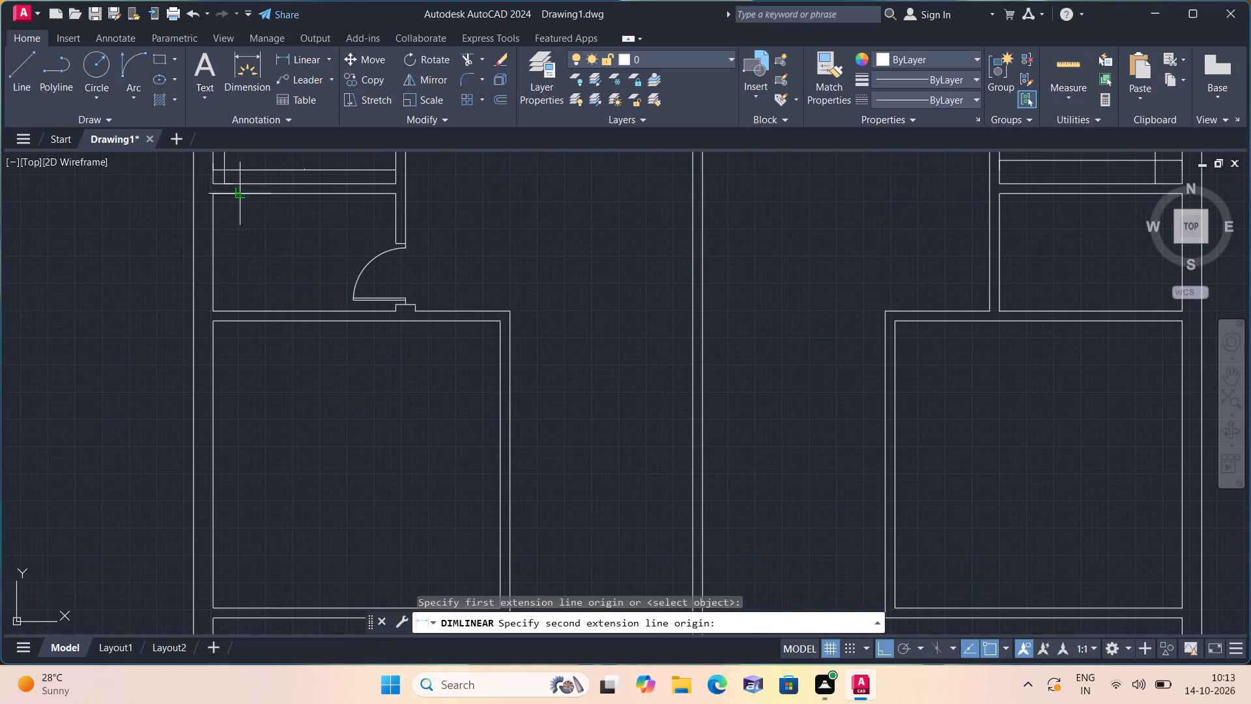
click(250, 306)
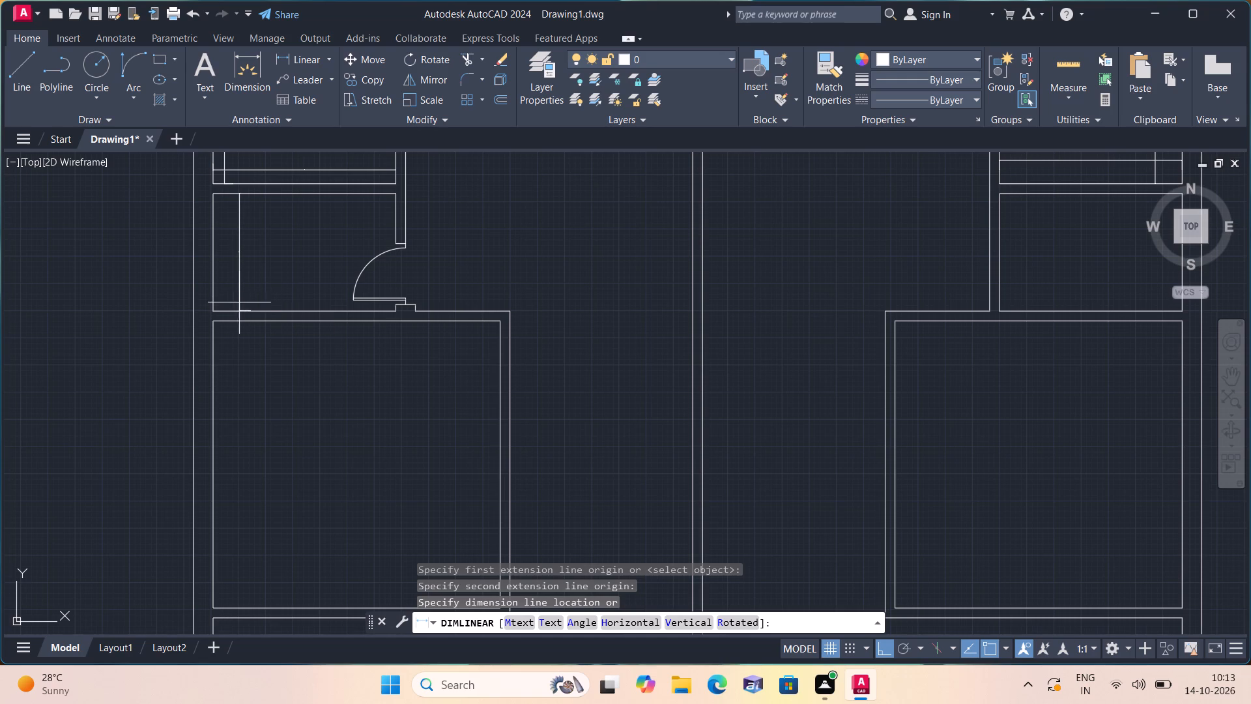
click(239, 317)
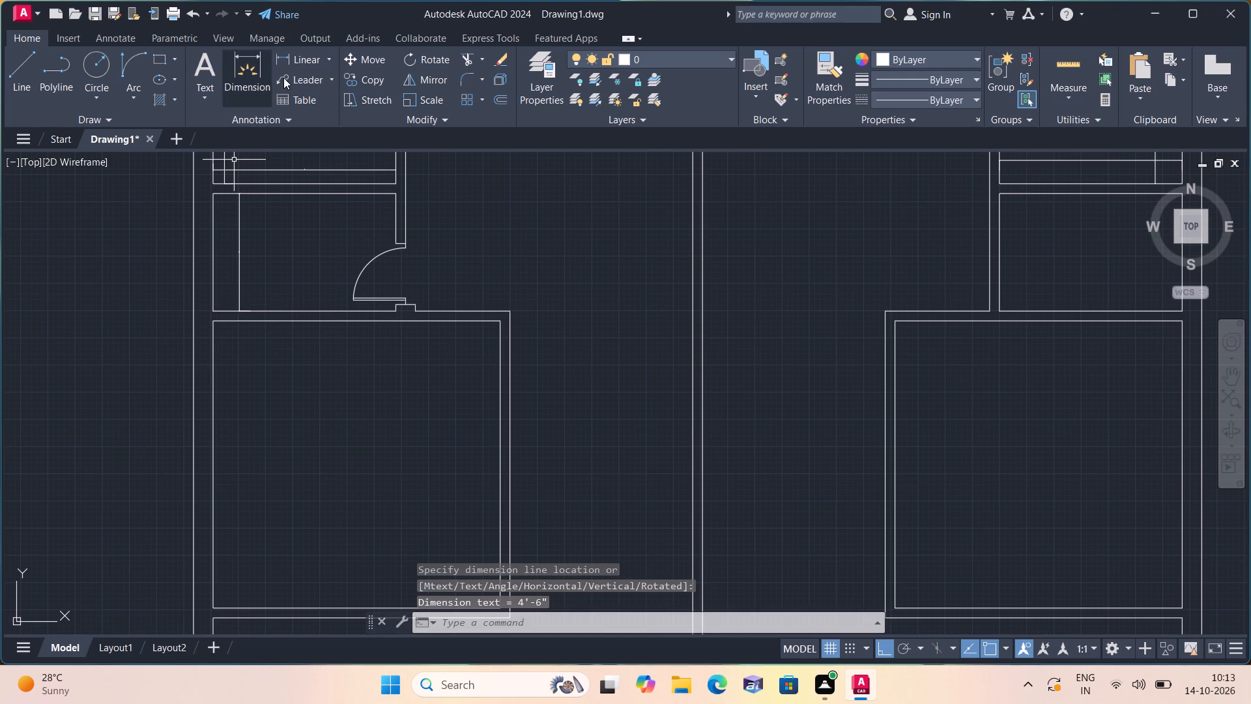
Add a horizontal linear dimension just below the upper wall of the same left small room, between its side walls.
click(302, 56)
middle_drag(265, 288, 311, 368)
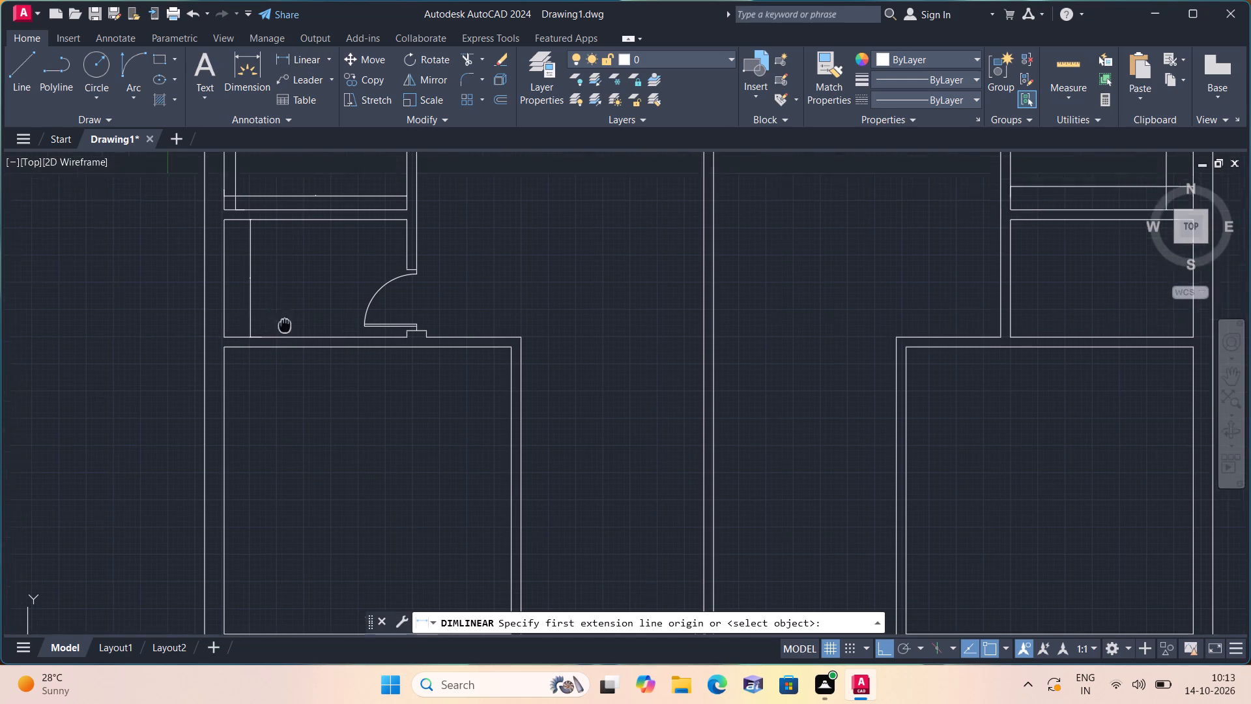
middle_drag(311, 368, 313, 375)
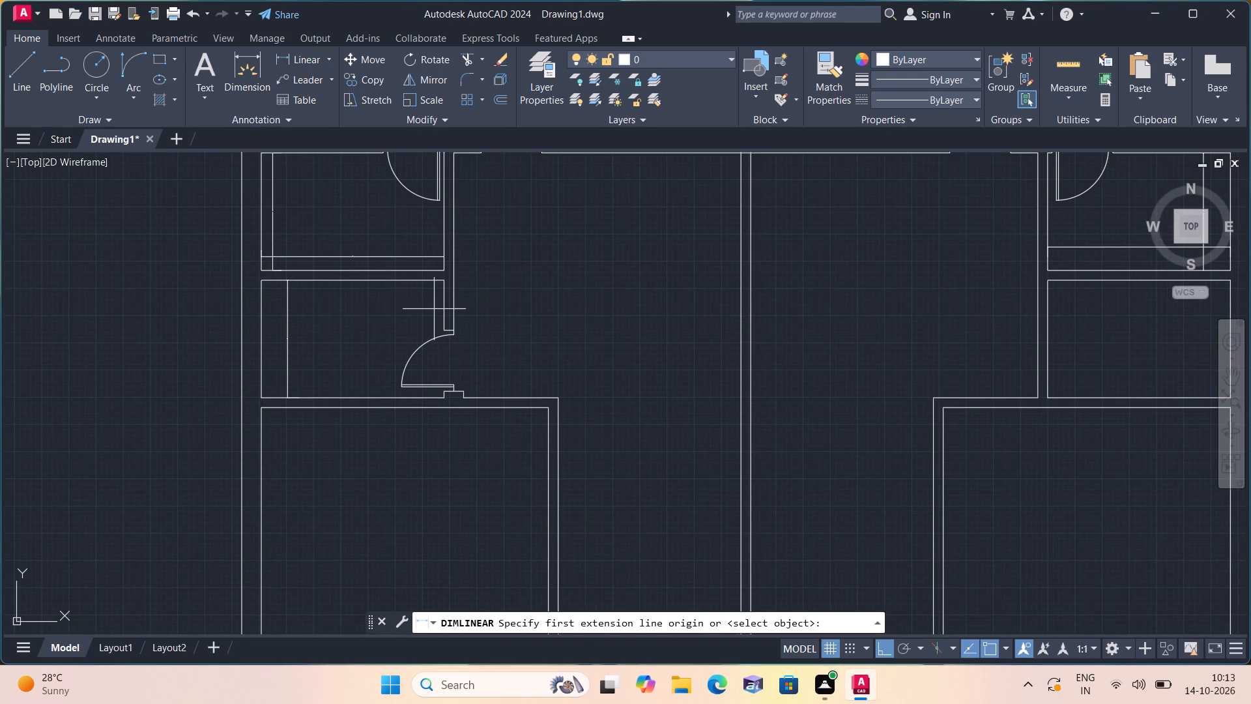
click(446, 304)
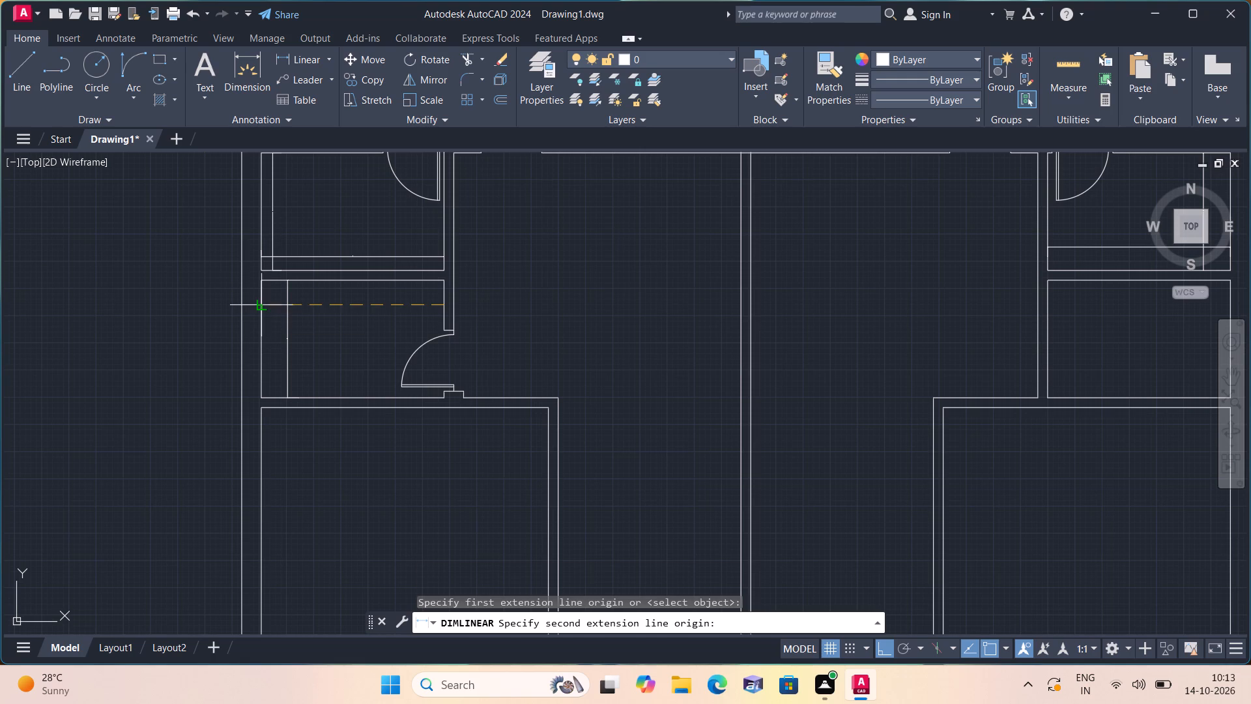
click(261, 303)
click(266, 305)
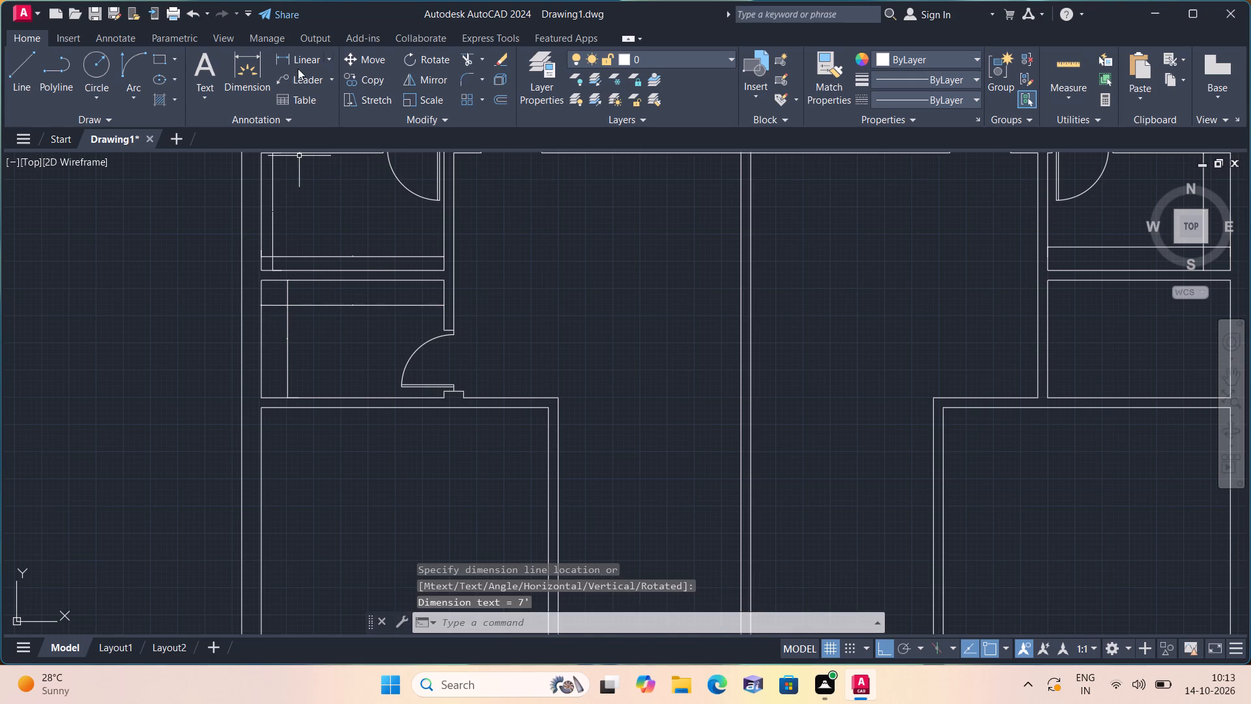
Add a vertical linear dimension near the left wall of the large square room below it, from upper to lower wall.
click(301, 66)
scroll(342, 254, down, 2)
scroll(335, 370, up, 1)
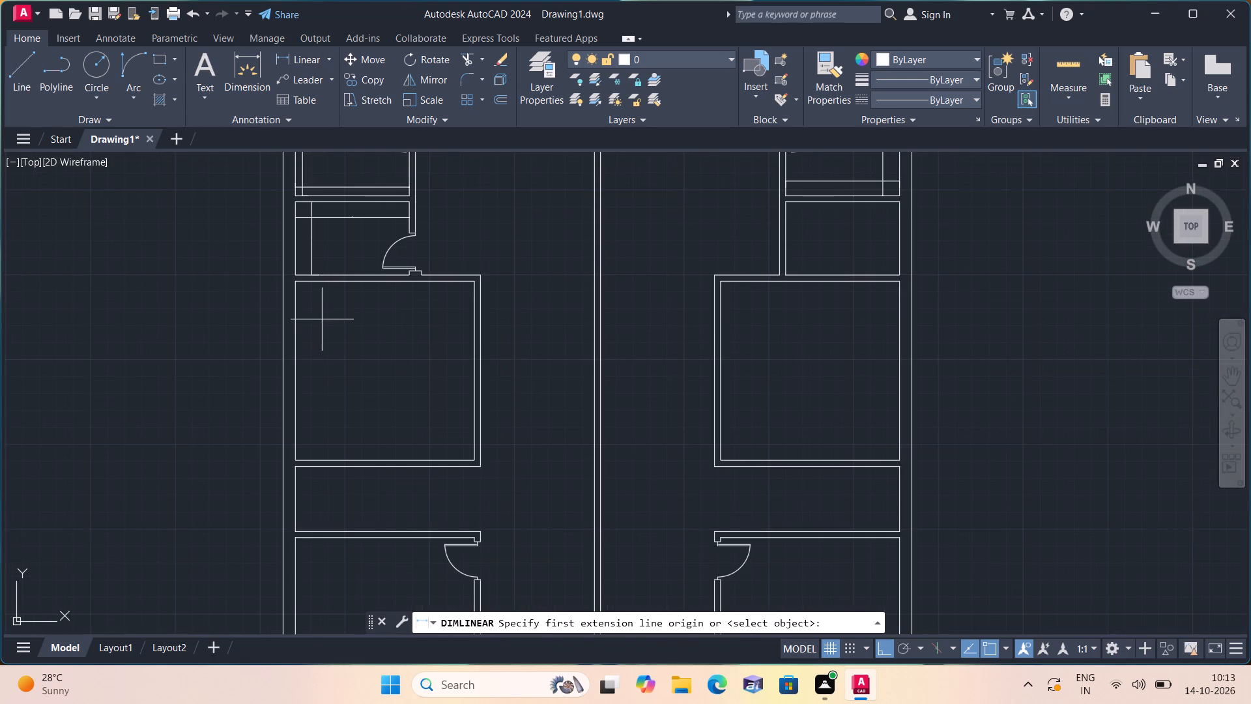
click(328, 285)
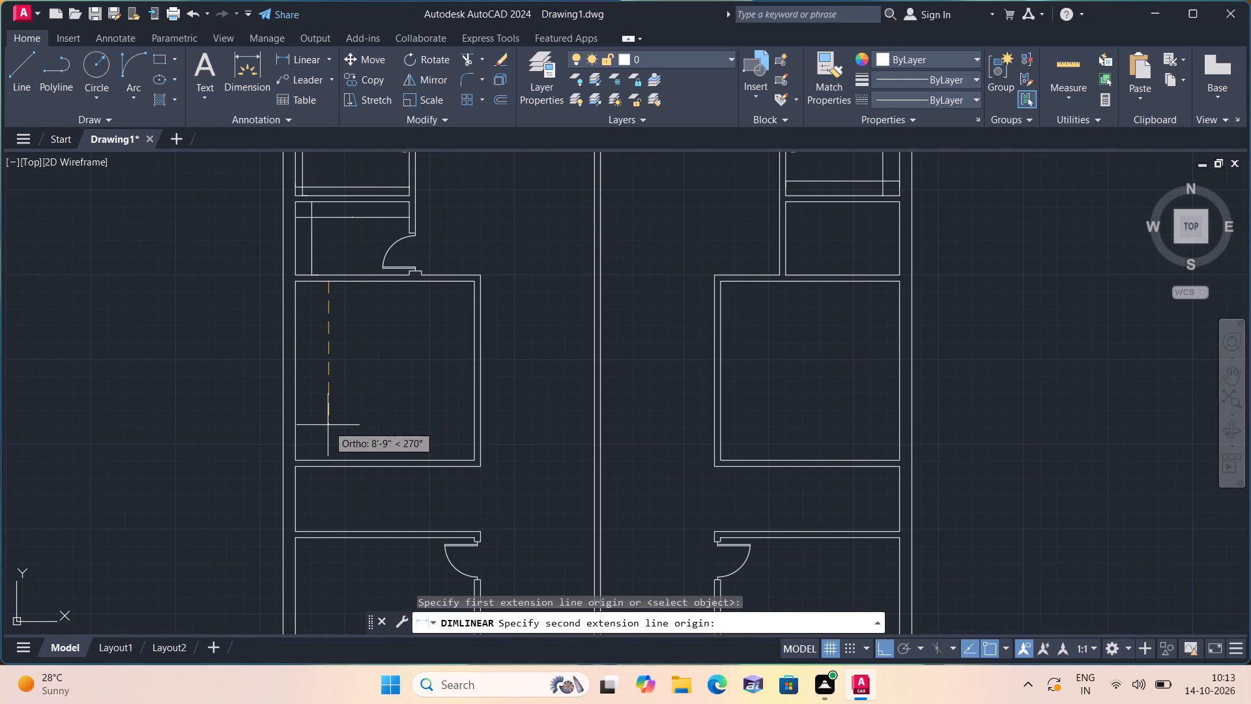
click(328, 458)
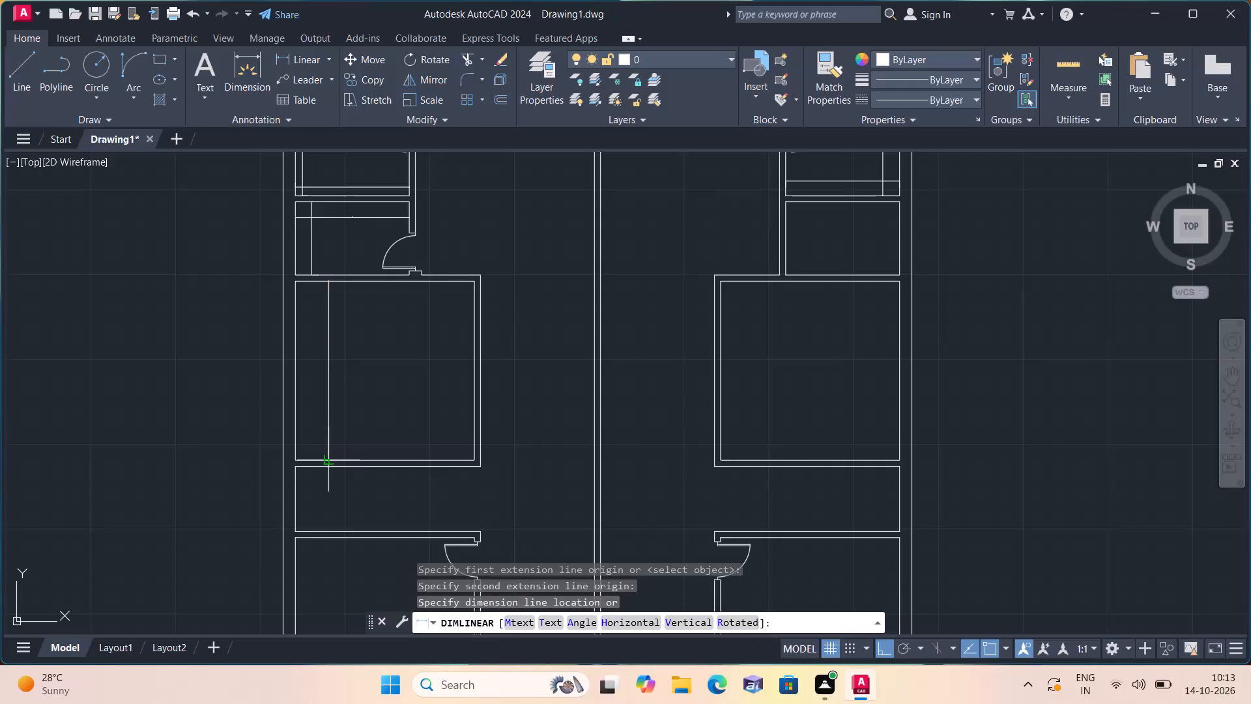
click(328, 458)
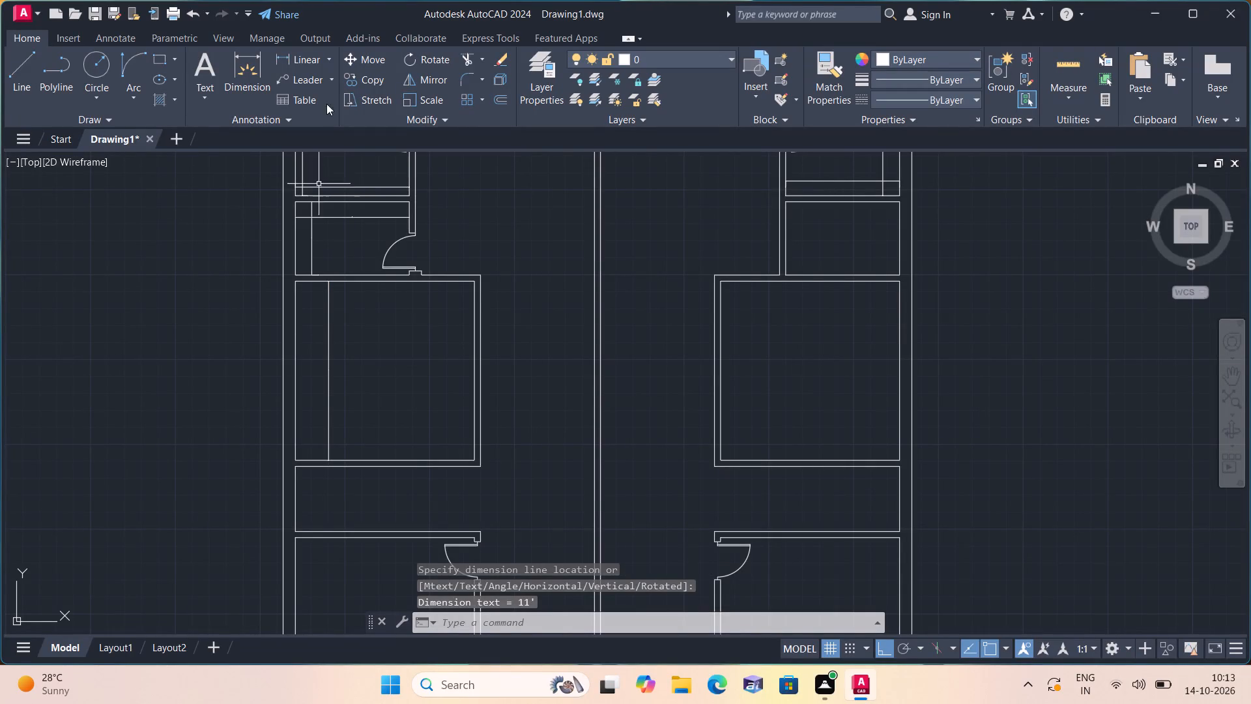
Add a horizontal linear dimension just below the upper wall of the large left square room, between its side walls.
click(308, 62)
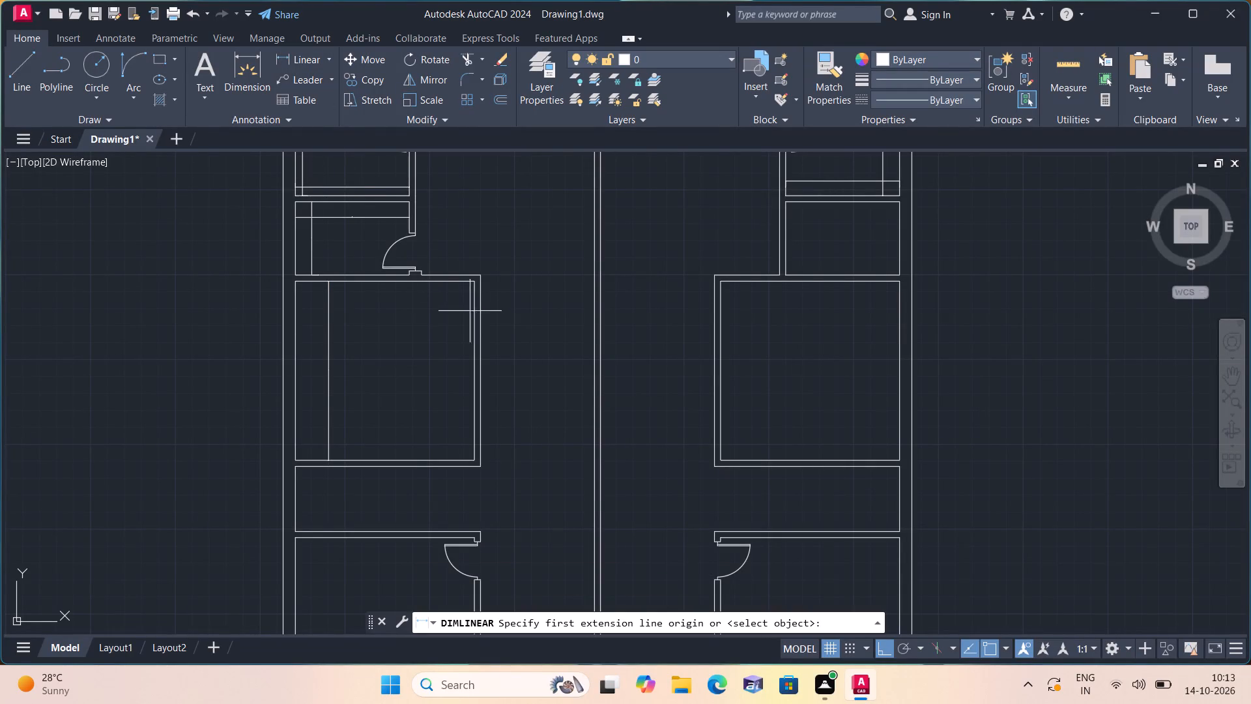
click(470, 301)
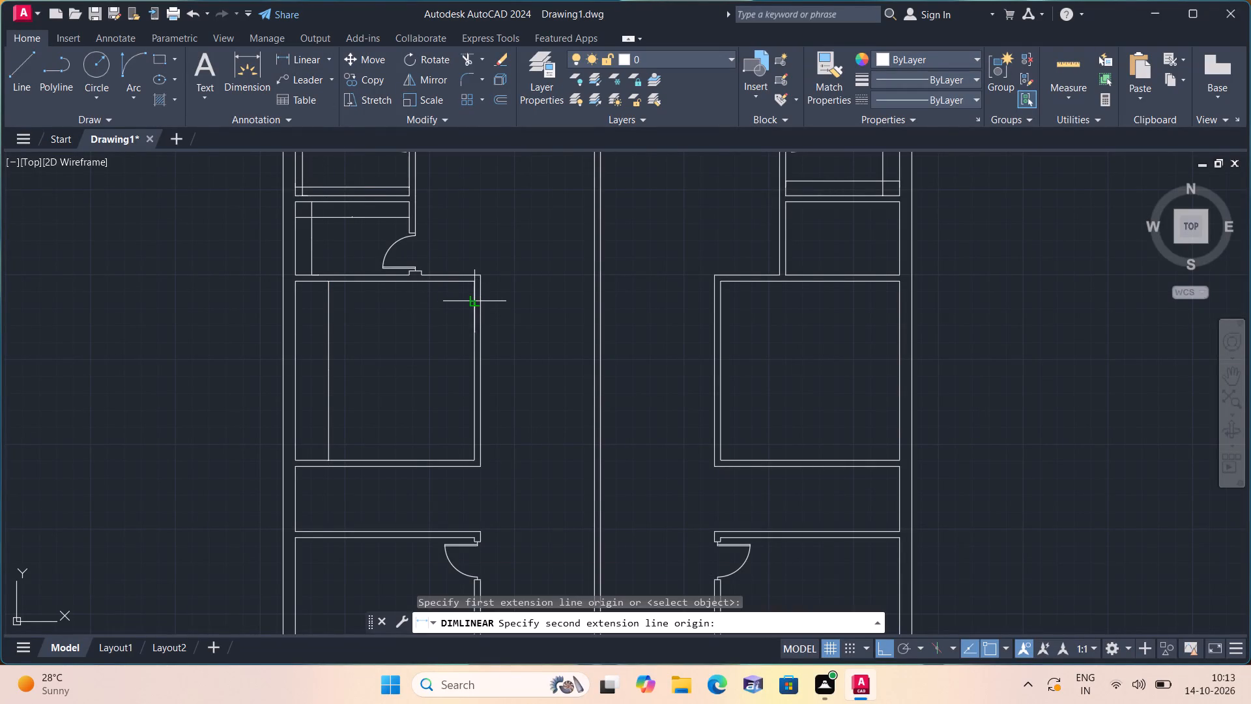
double_click(300, 297)
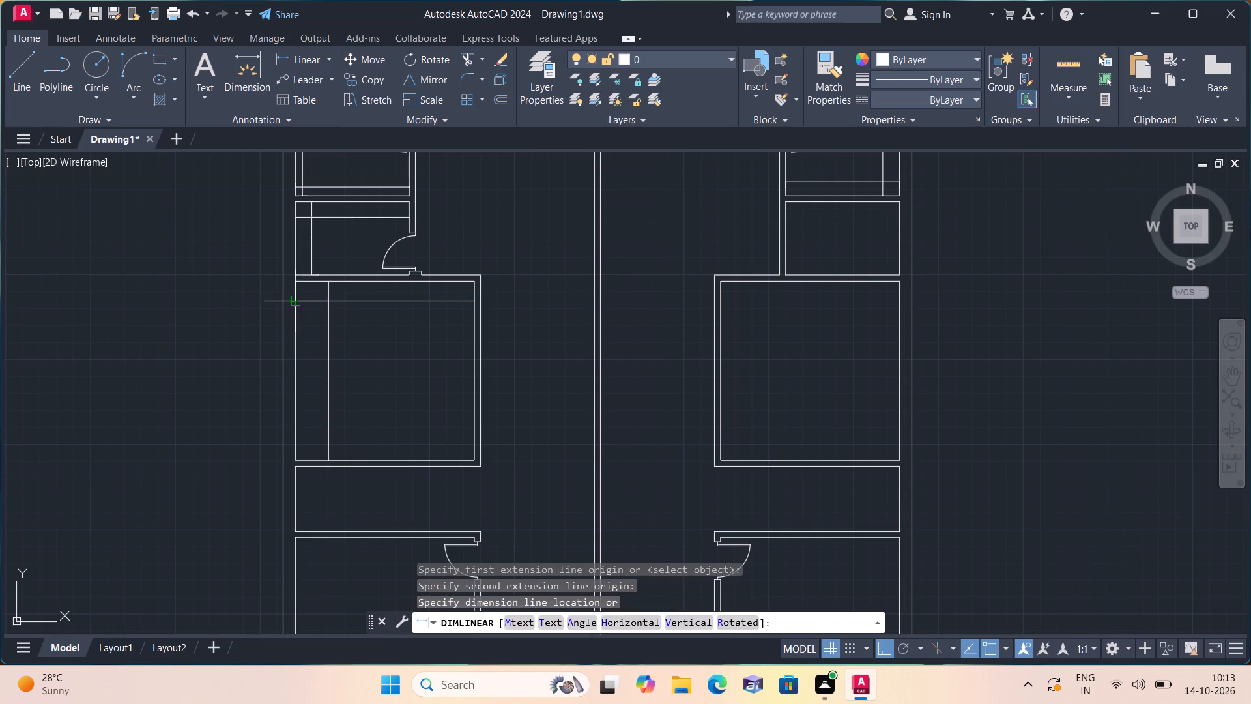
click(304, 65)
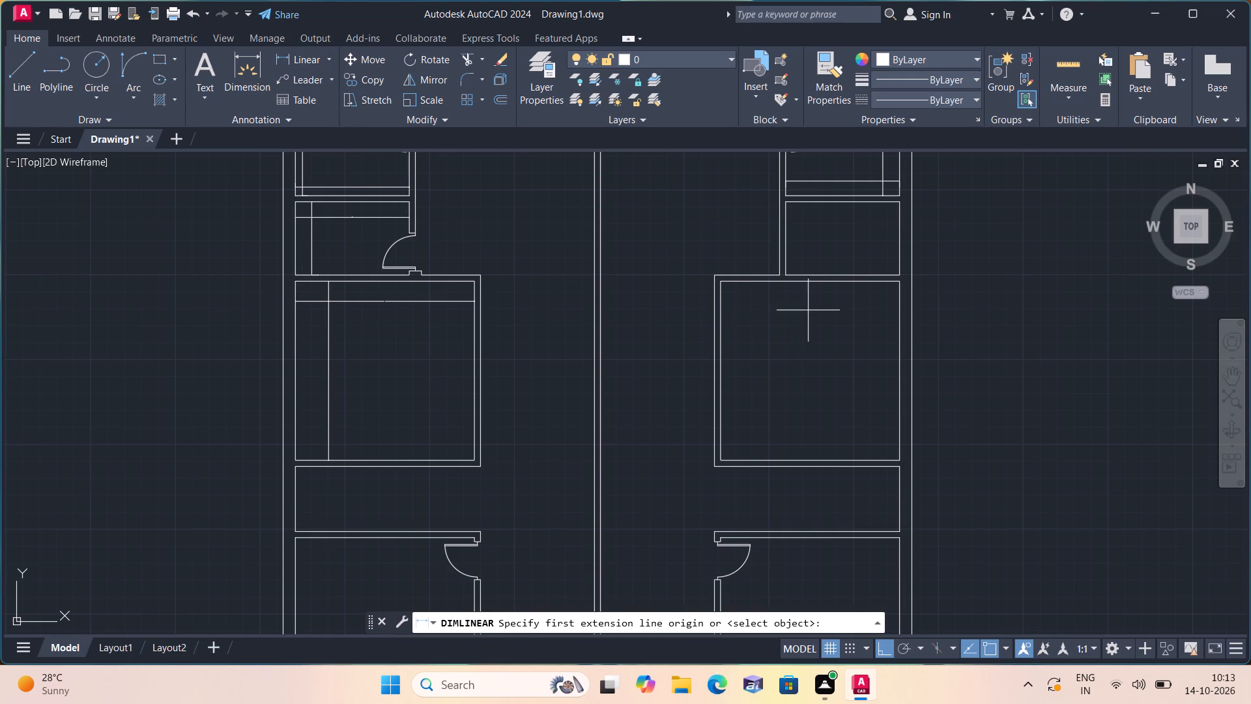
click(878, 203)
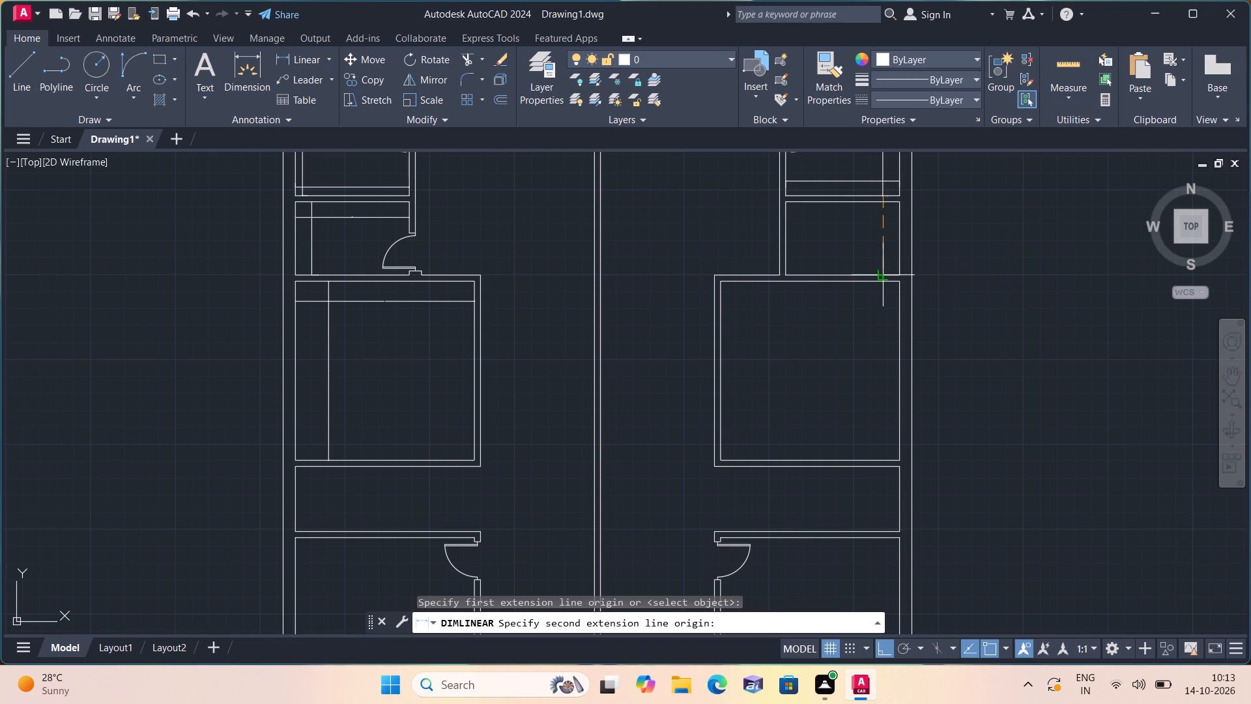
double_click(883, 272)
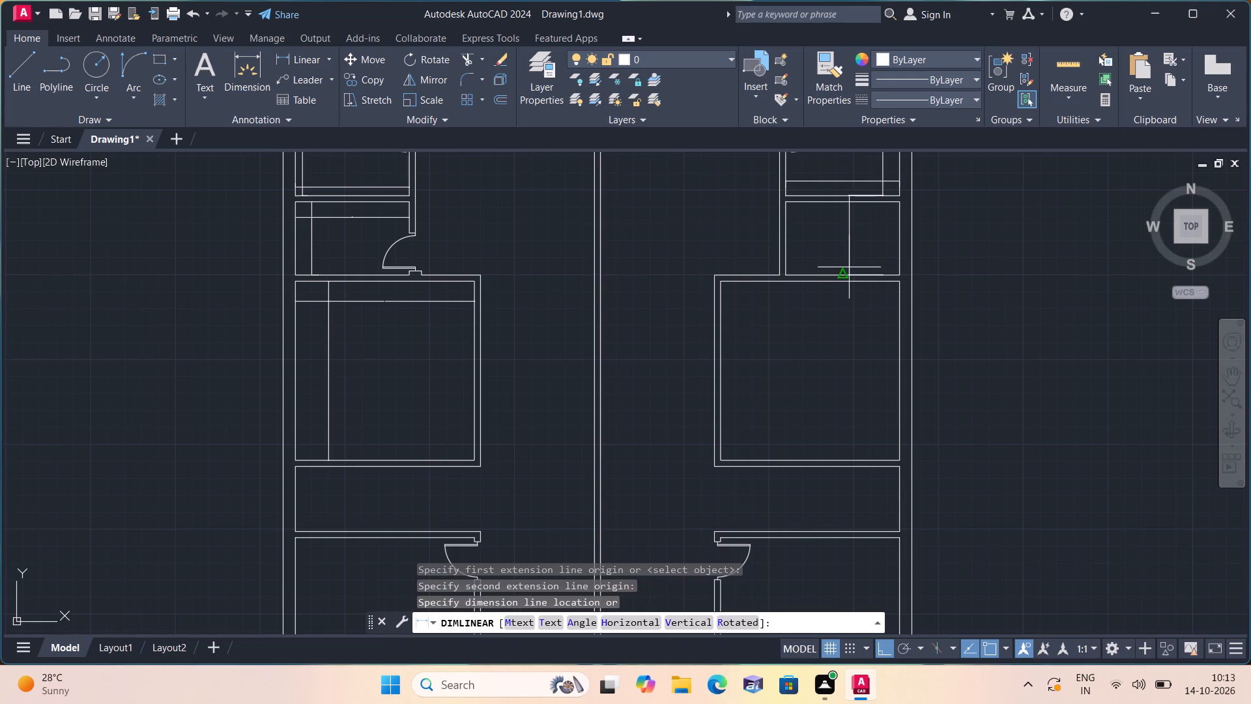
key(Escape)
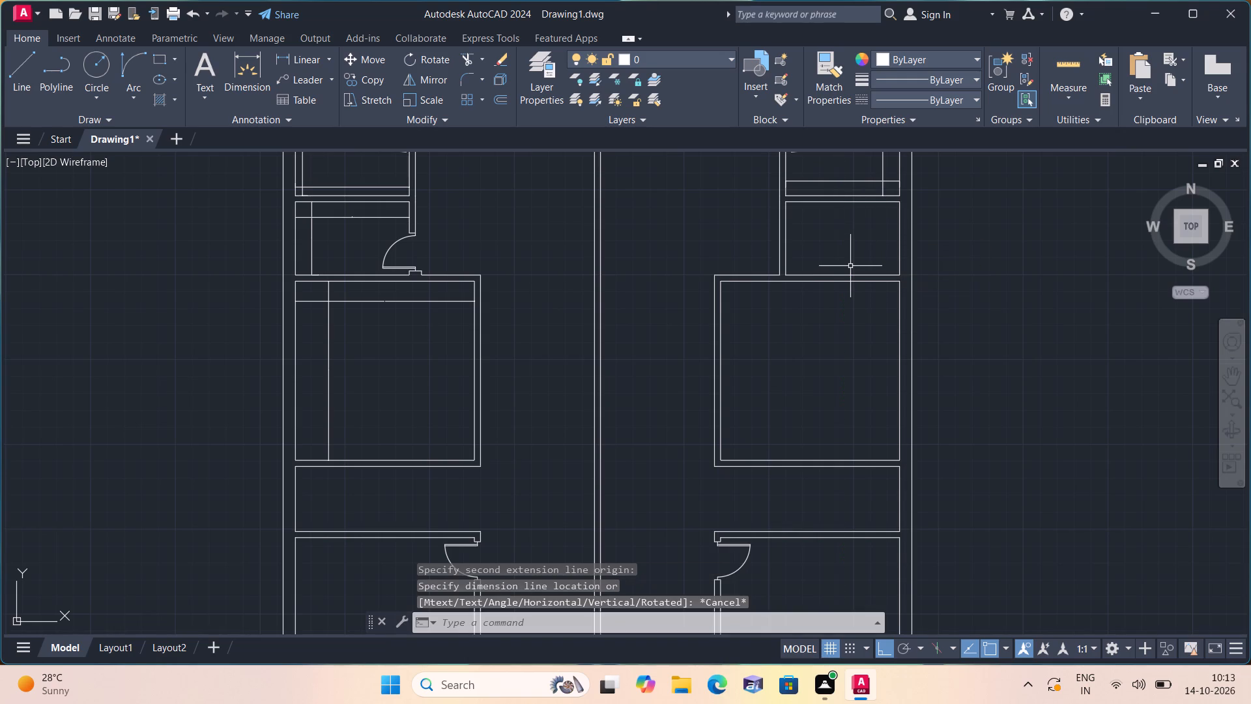
Add a vertical linear dimension near the right wall of the second small room down on the right side, from upper to lower wall.
click(311, 50)
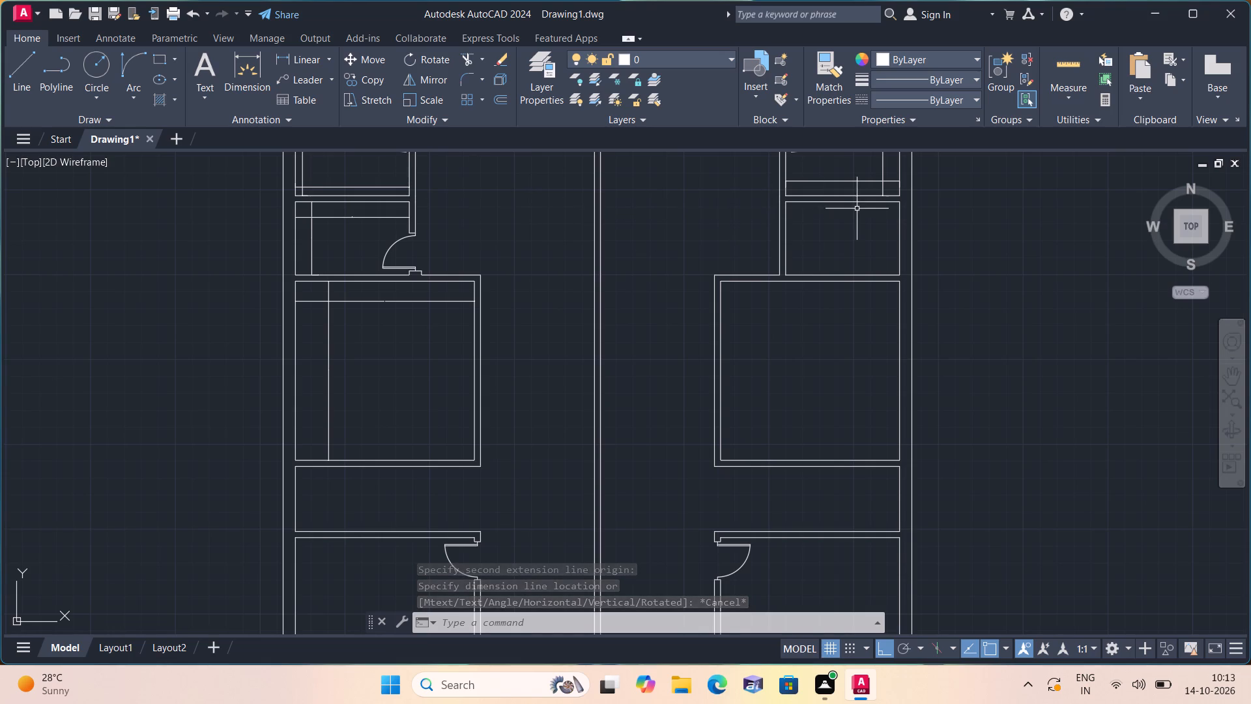
scroll(870, 212, up, 1)
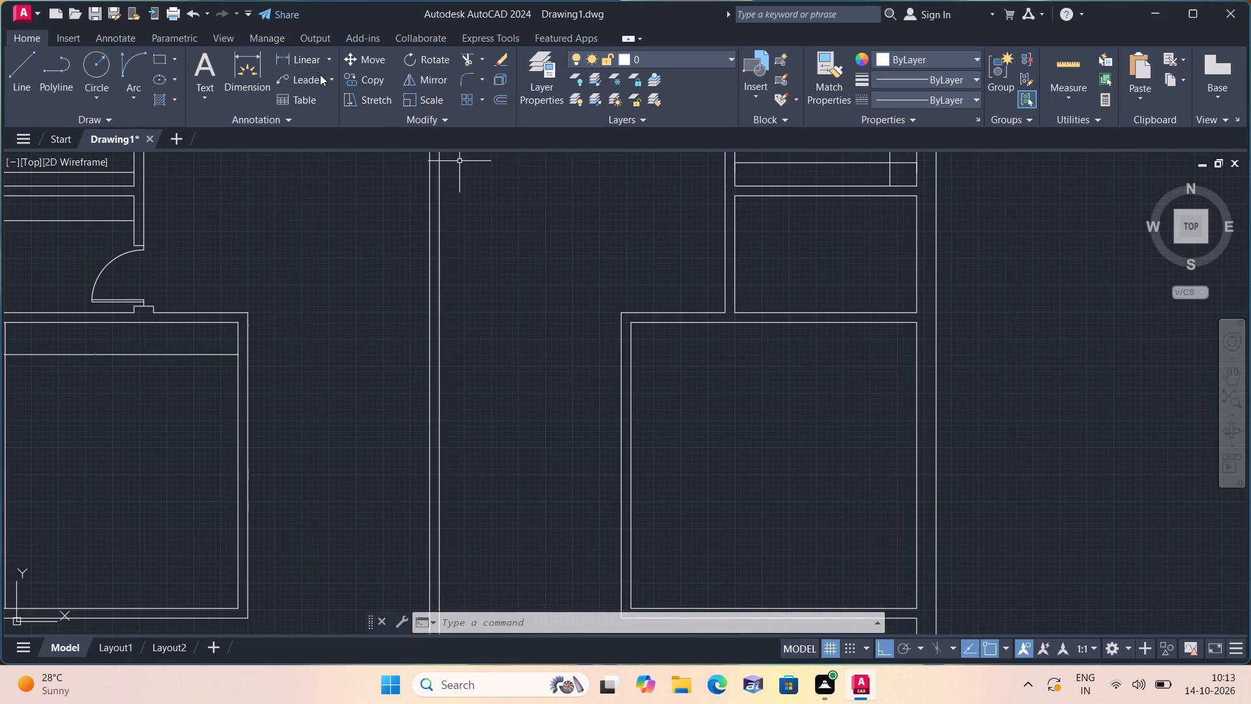
click(311, 67)
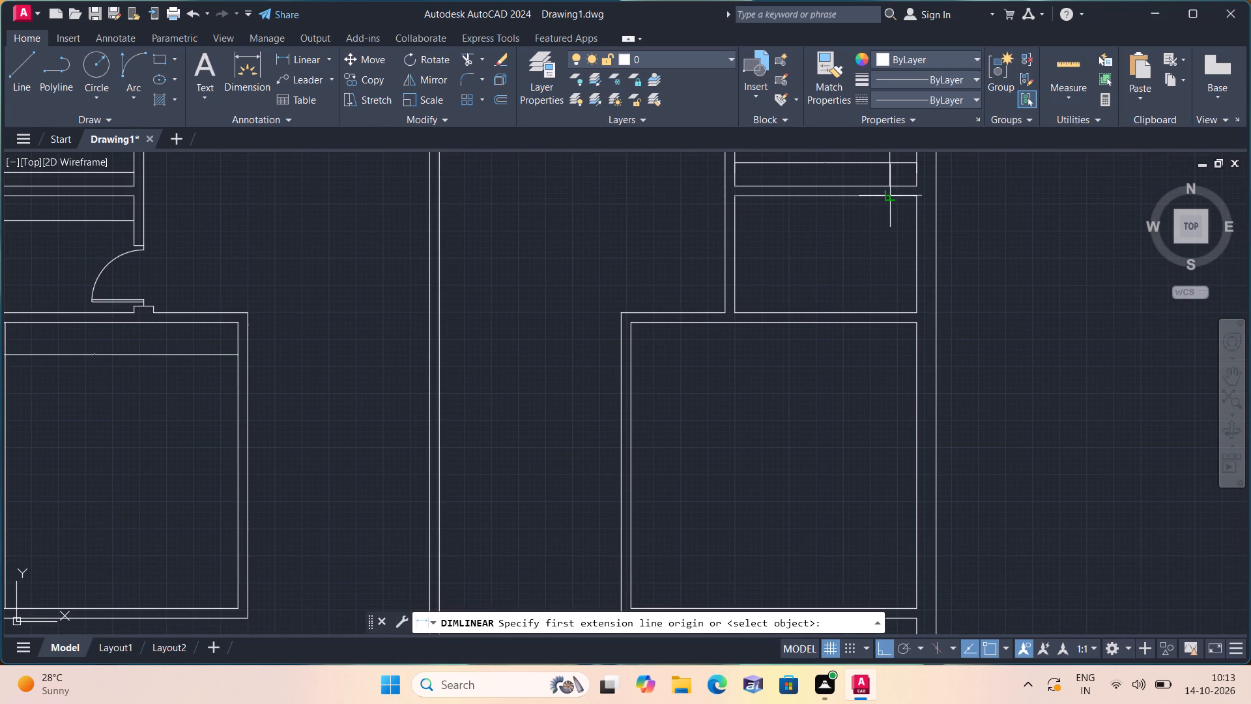
drag(886, 199, 890, 211)
click(889, 312)
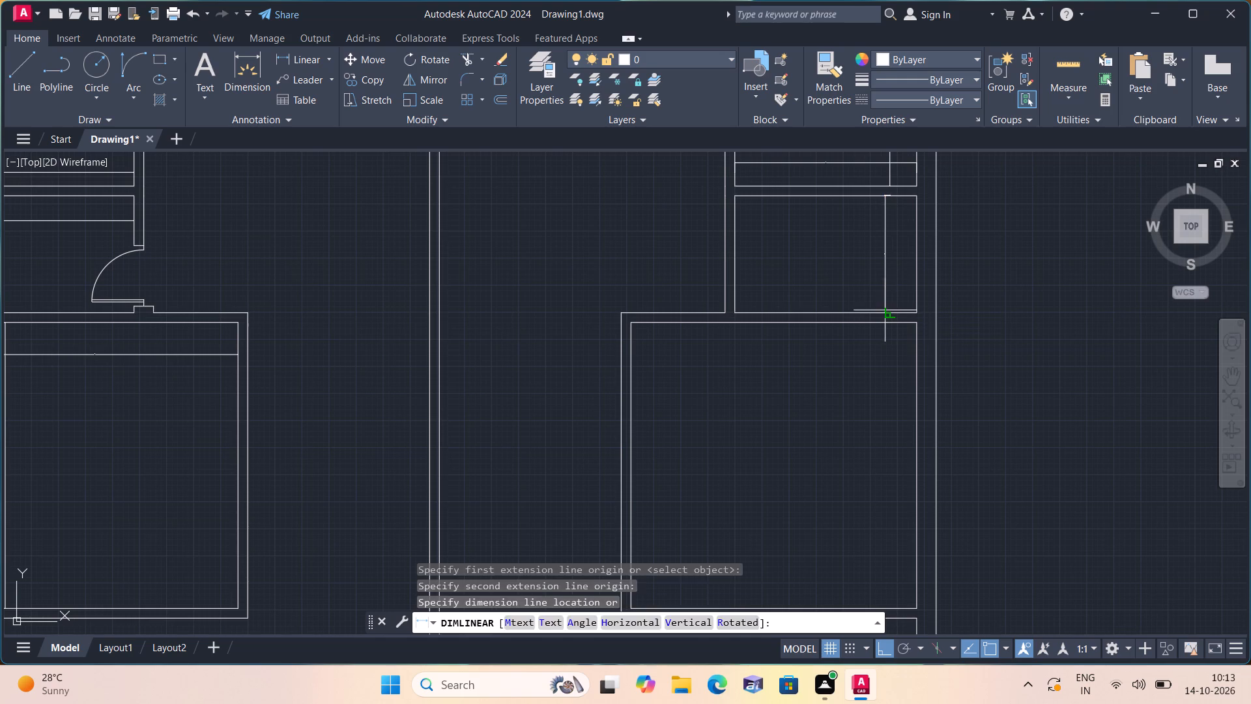
click(885, 310)
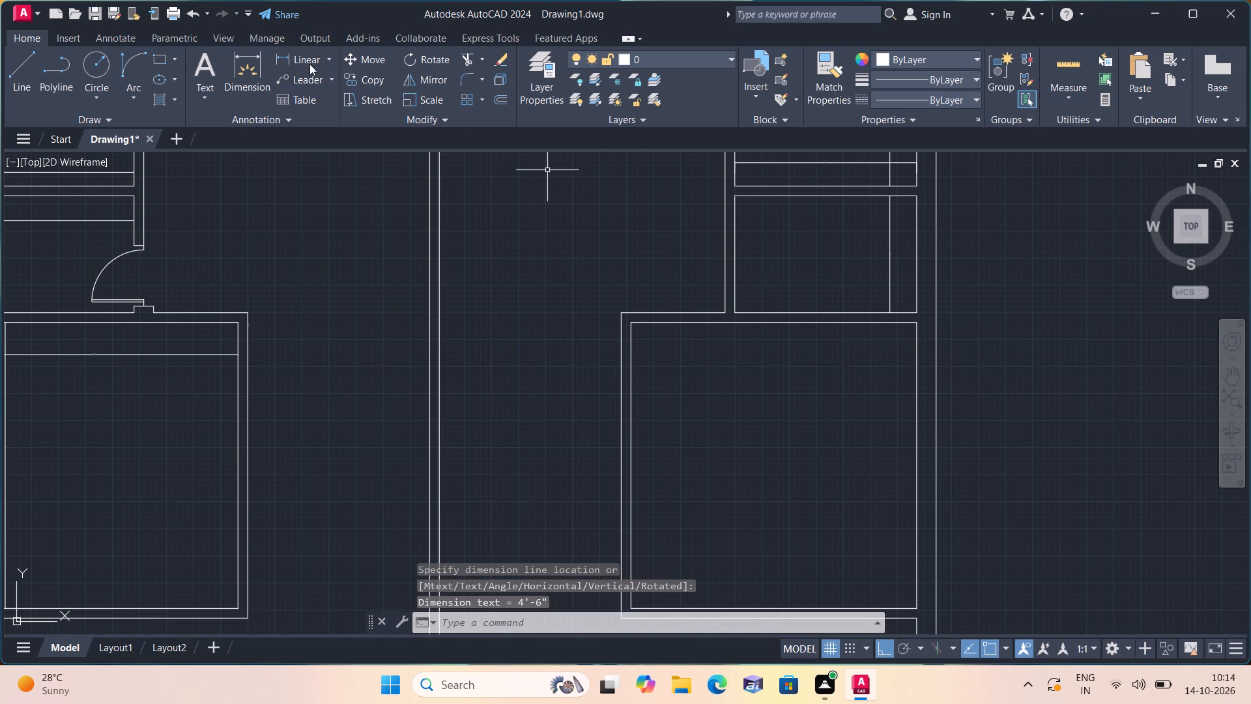
Add a horizontal linear dimension just below the upper wall of the same right small room, between its side walls.
drag(308, 61, 312, 70)
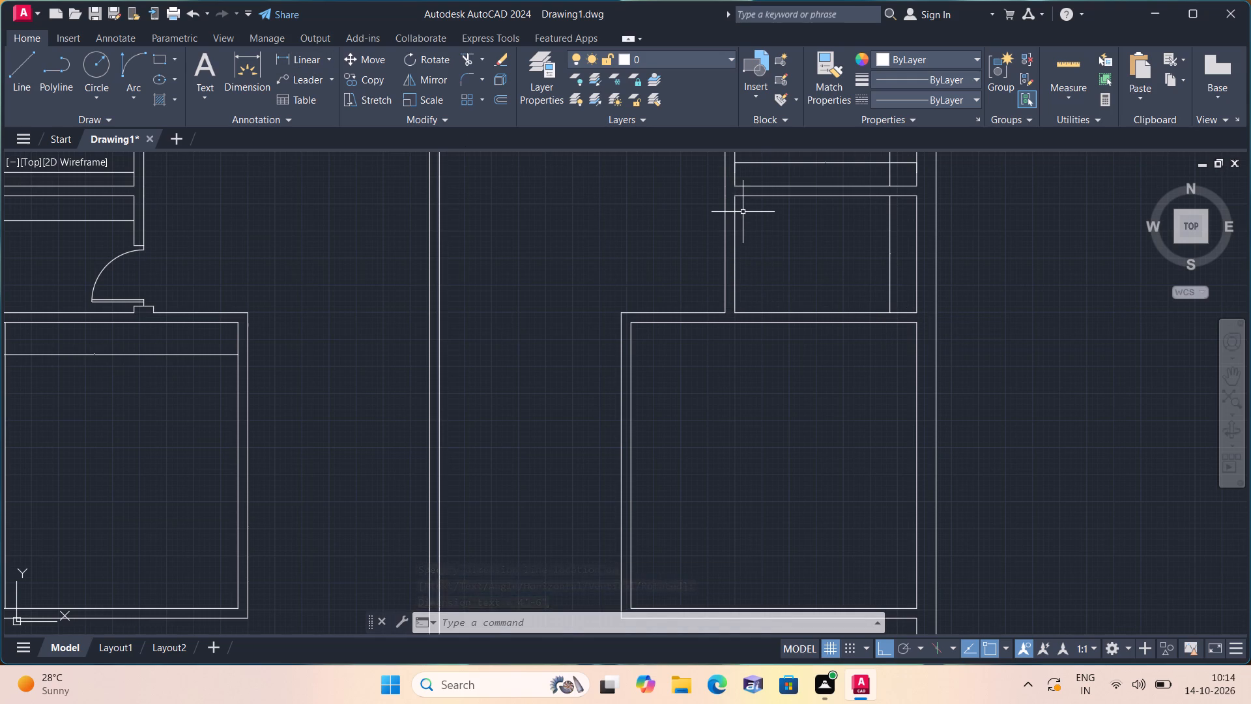
click(295, 55)
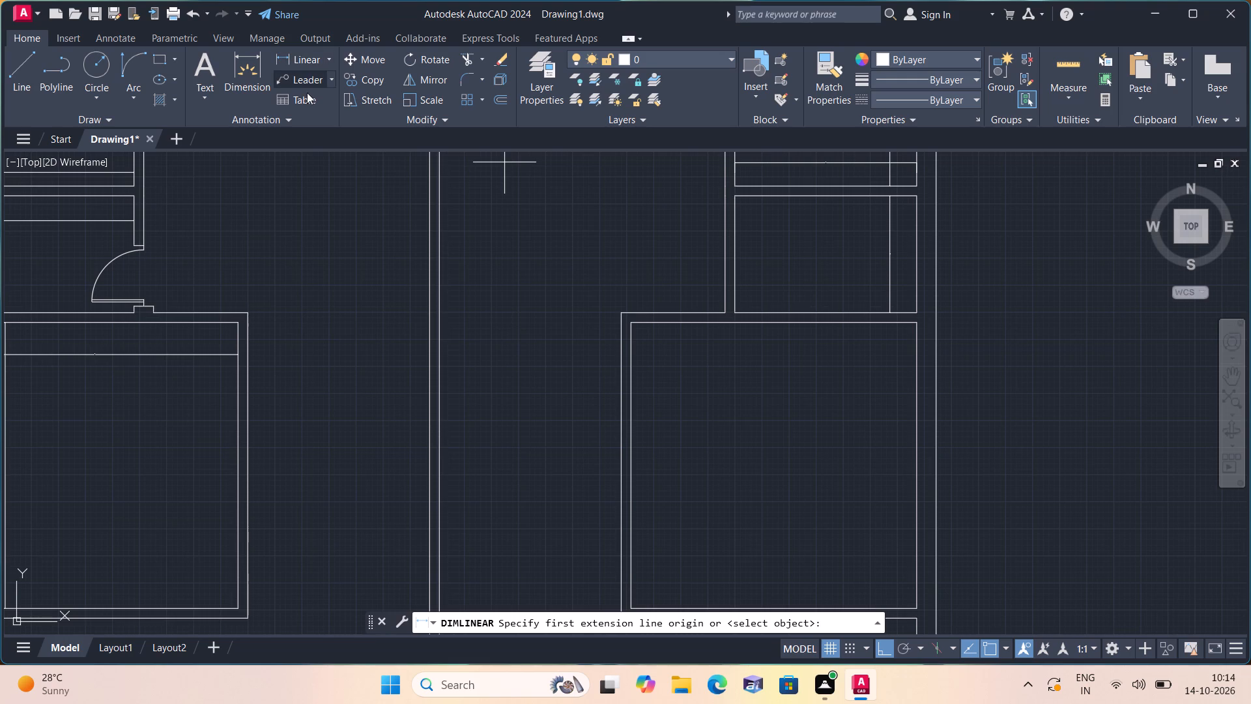
middle_drag(620, 246, 426, 259)
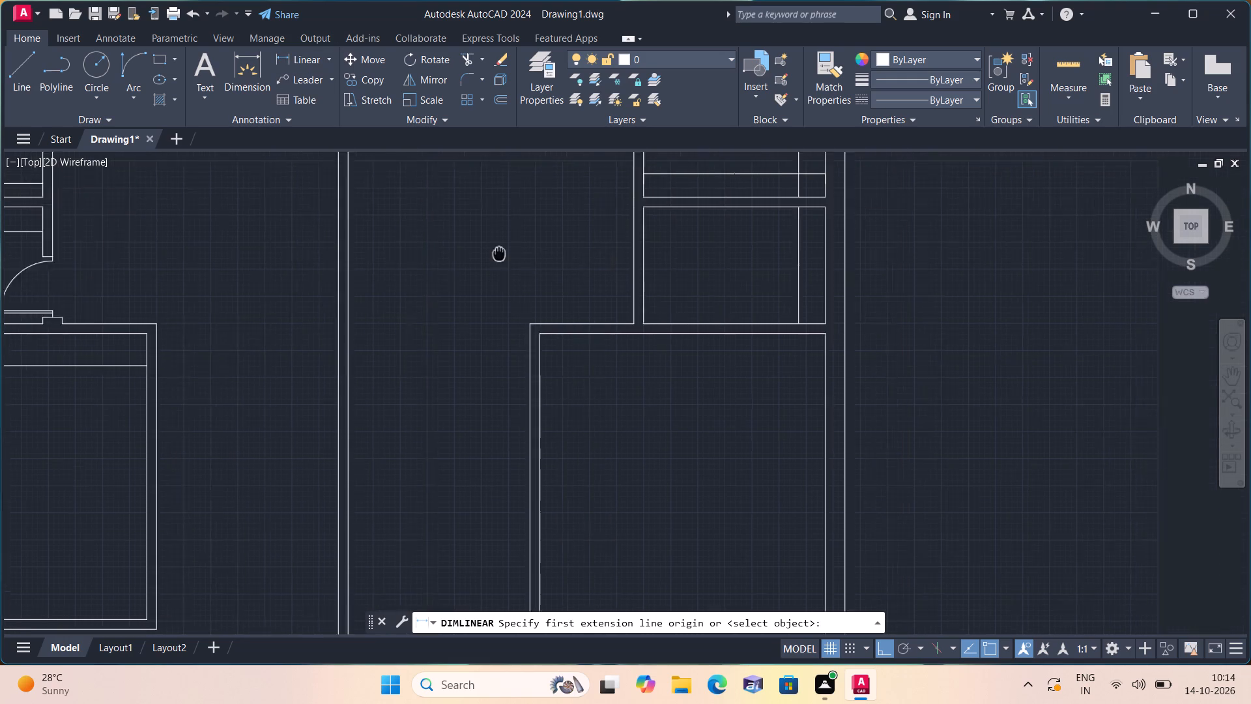
middle_drag(426, 259, 425, 259)
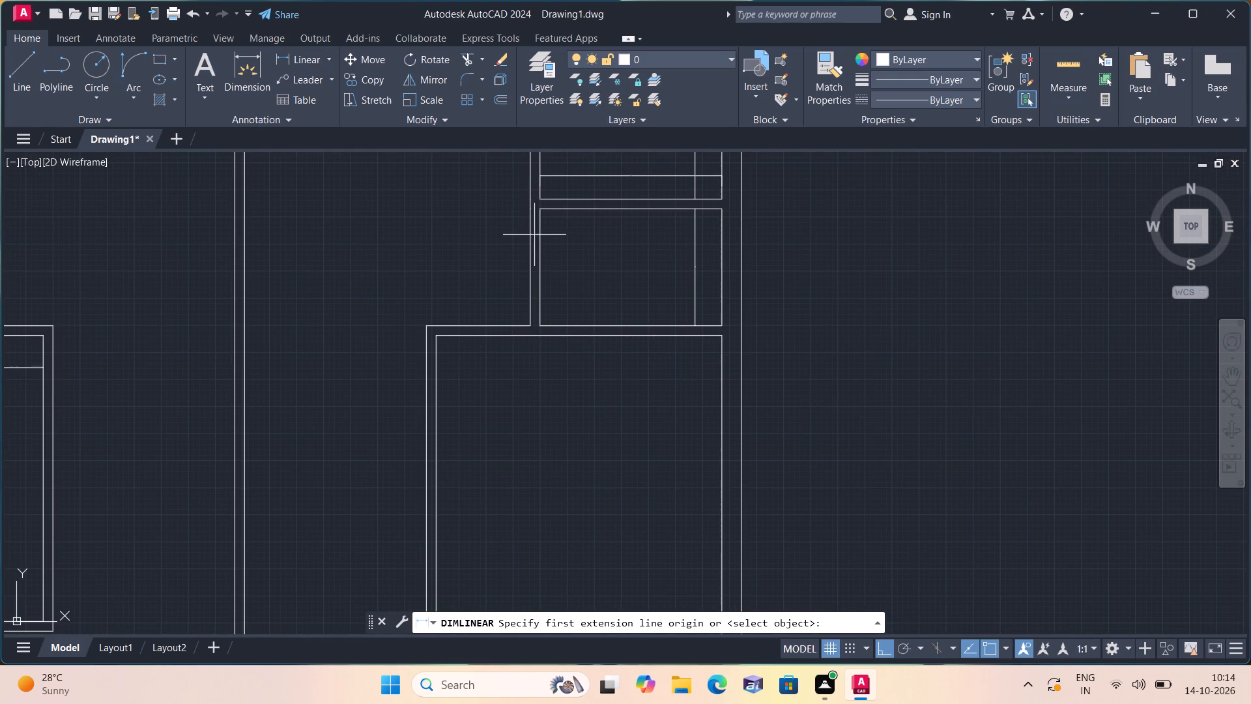
click(543, 227)
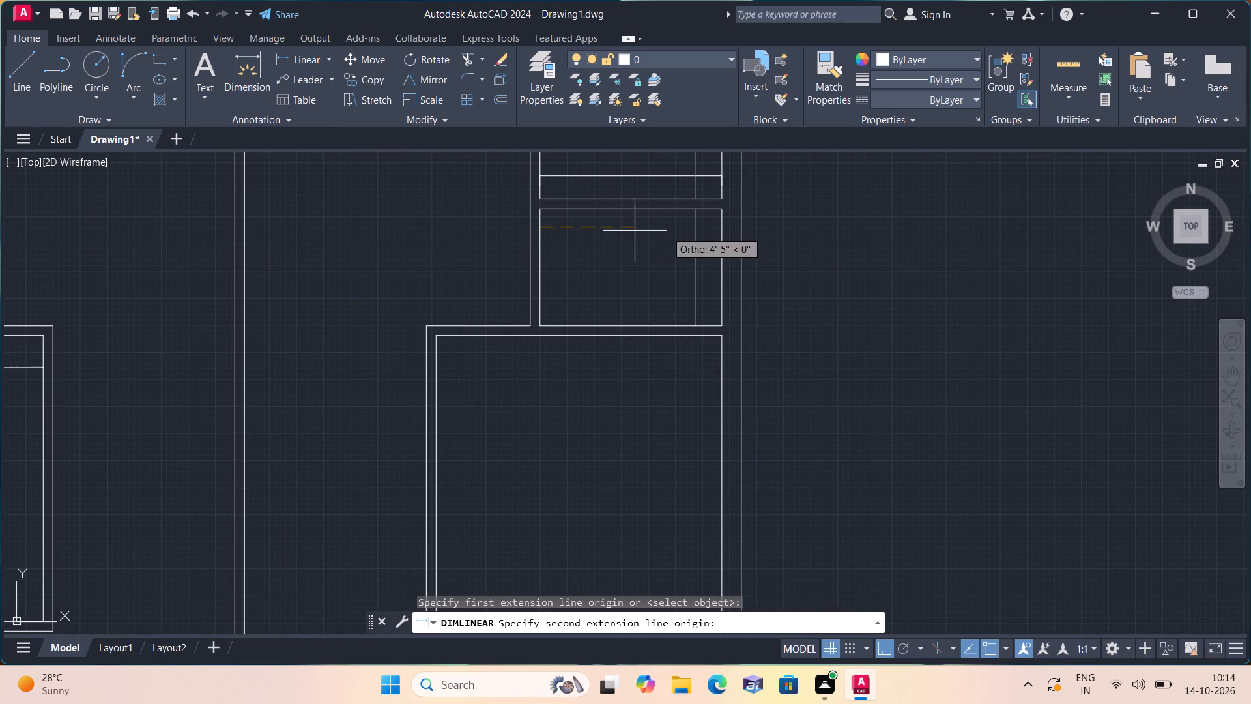
click(720, 227)
click(719, 231)
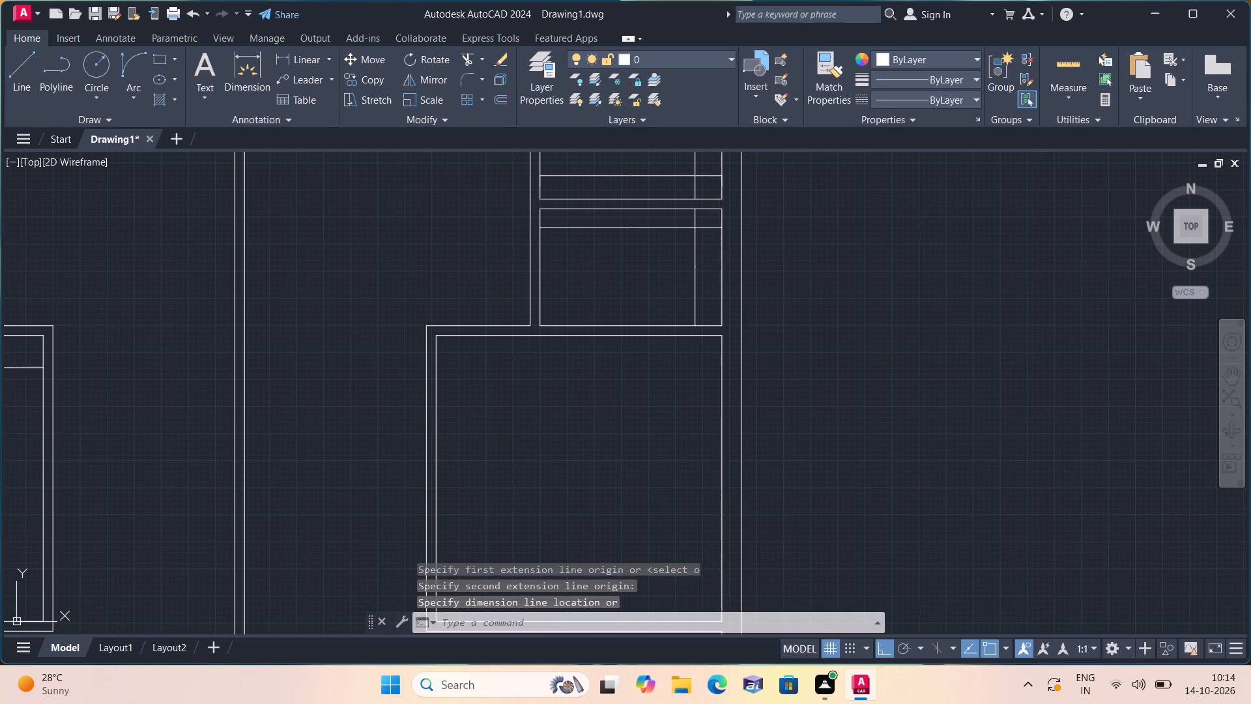
Add a horizontal linear dimension just below the upper wall of the large right square room, between its side walls.
click(299, 53)
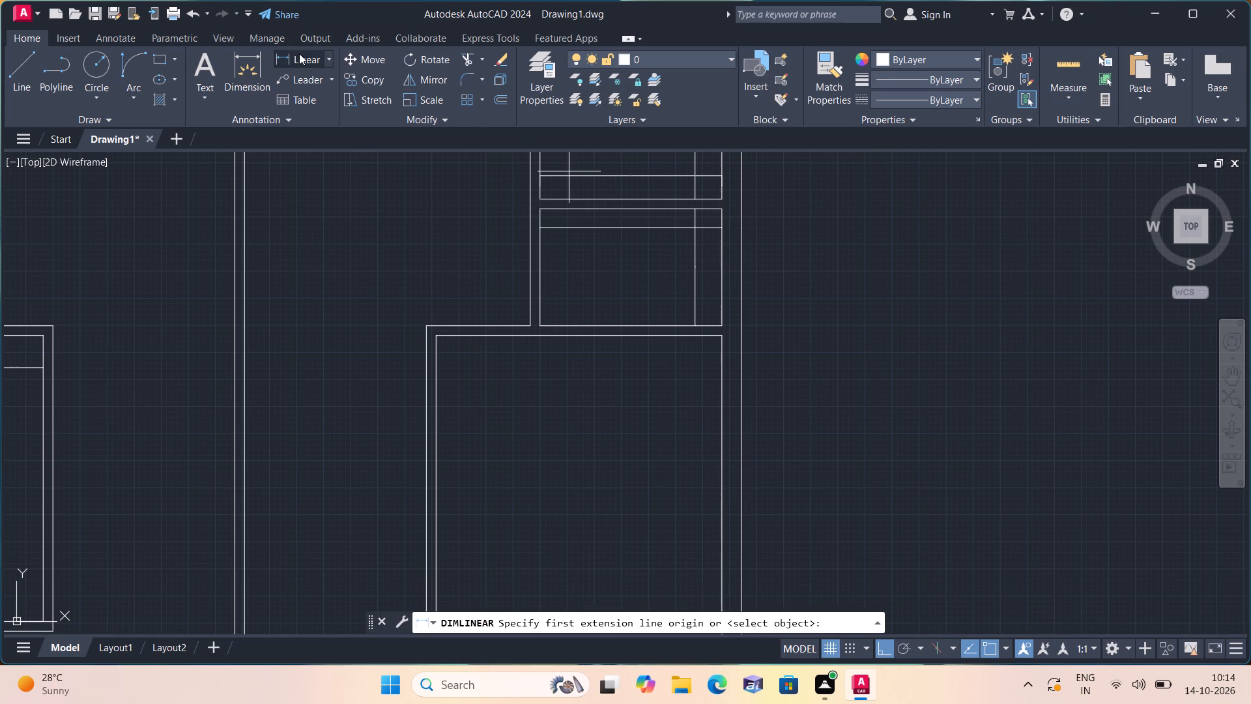
scroll(303, 113, down, 1)
scroll(482, 364, down, 1)
middle_drag(482, 366, 514, 305)
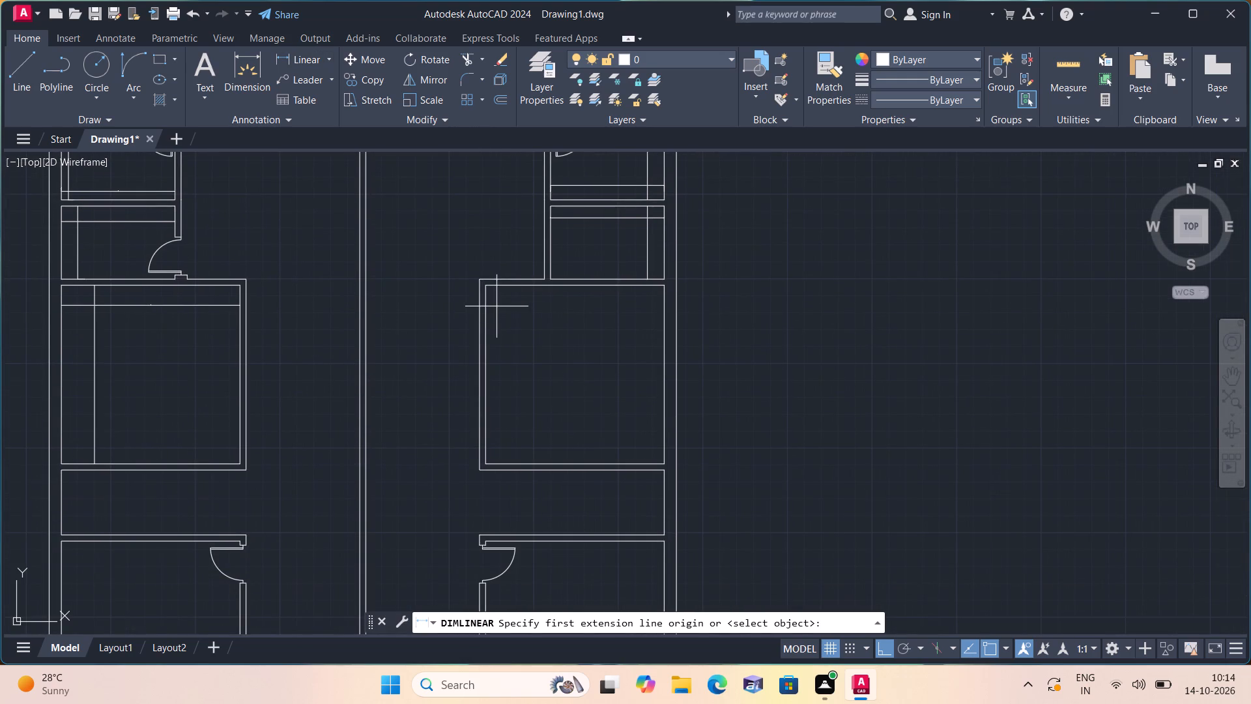
click(484, 312)
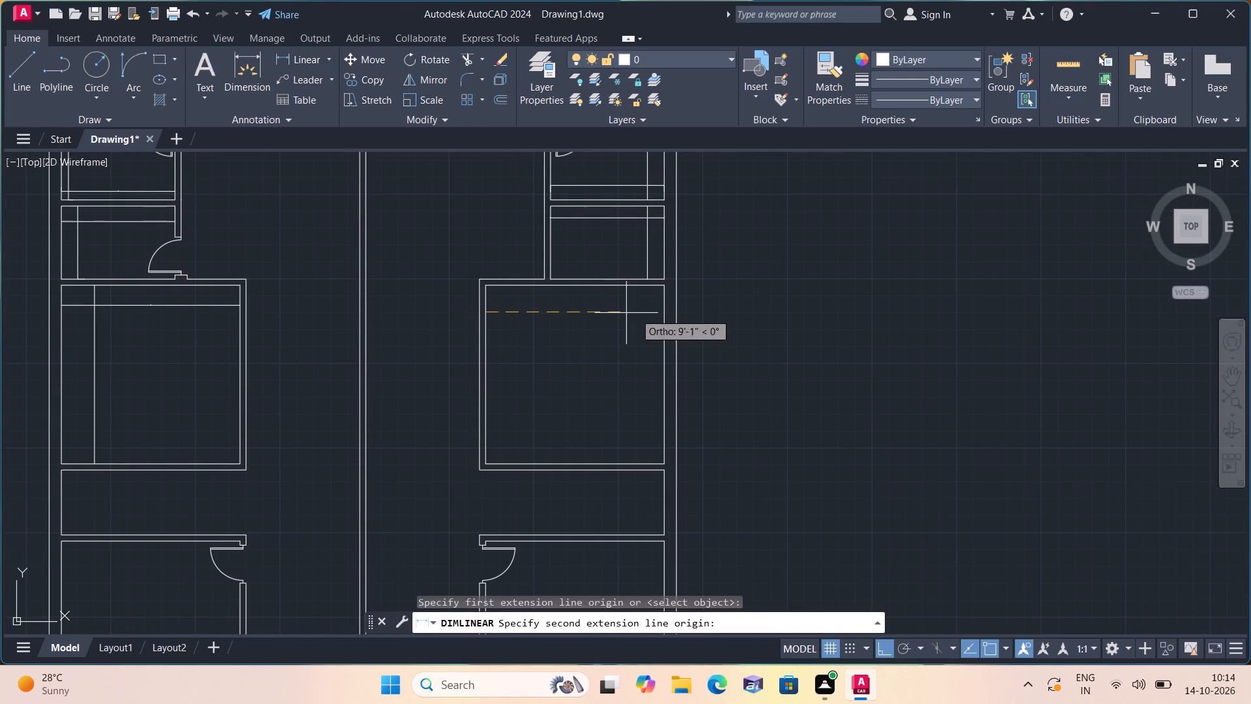
click(663, 313)
click(663, 313)
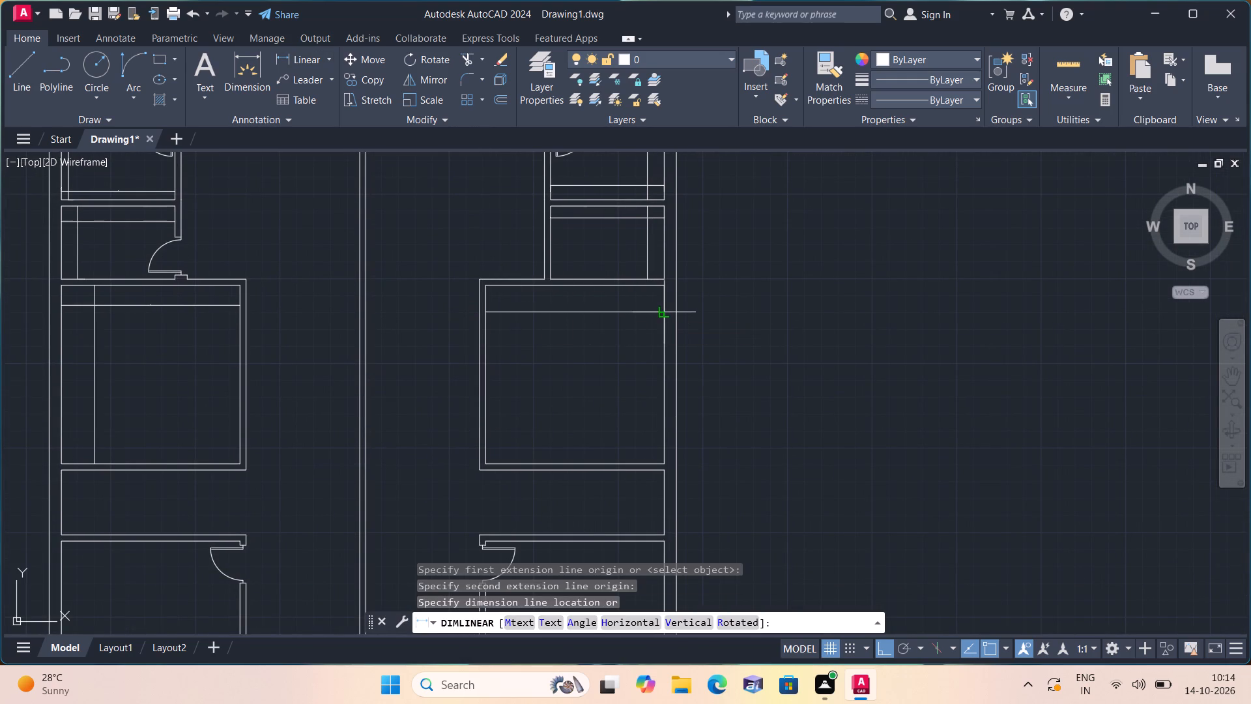
click(540, 304)
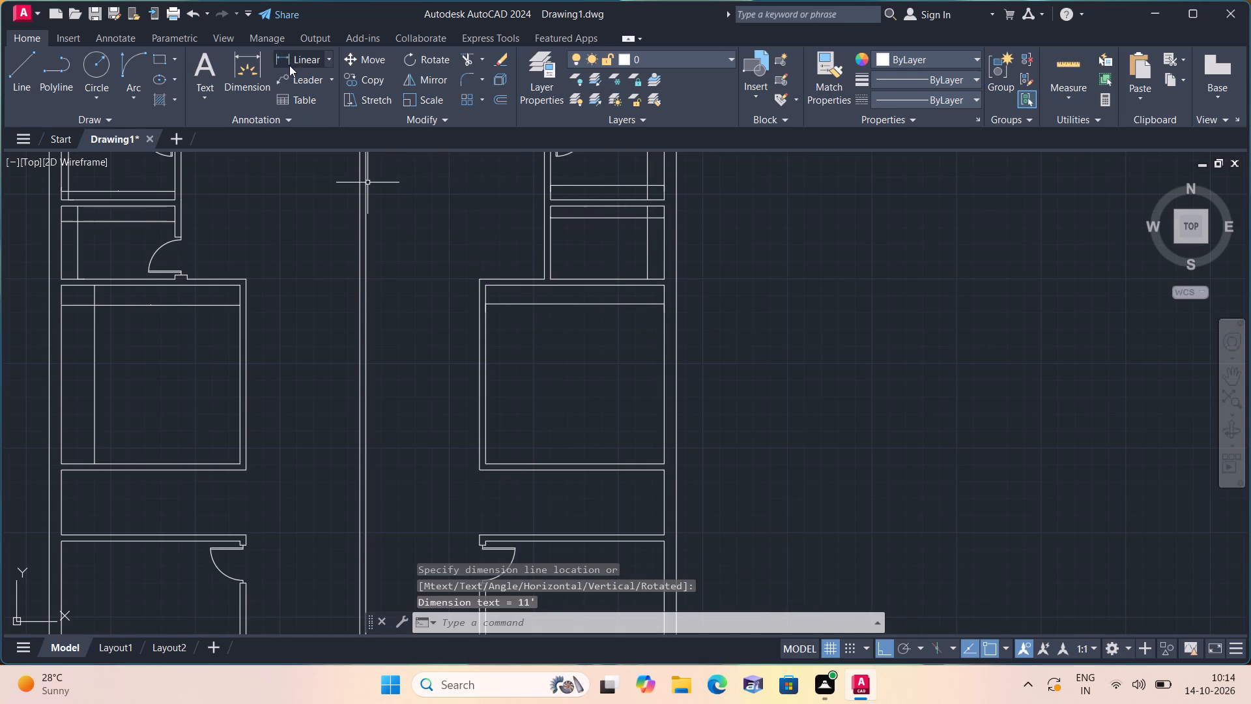
Add a vertical linear dimension near the right wall of the same large square room, from upper to lower wall.
click(296, 59)
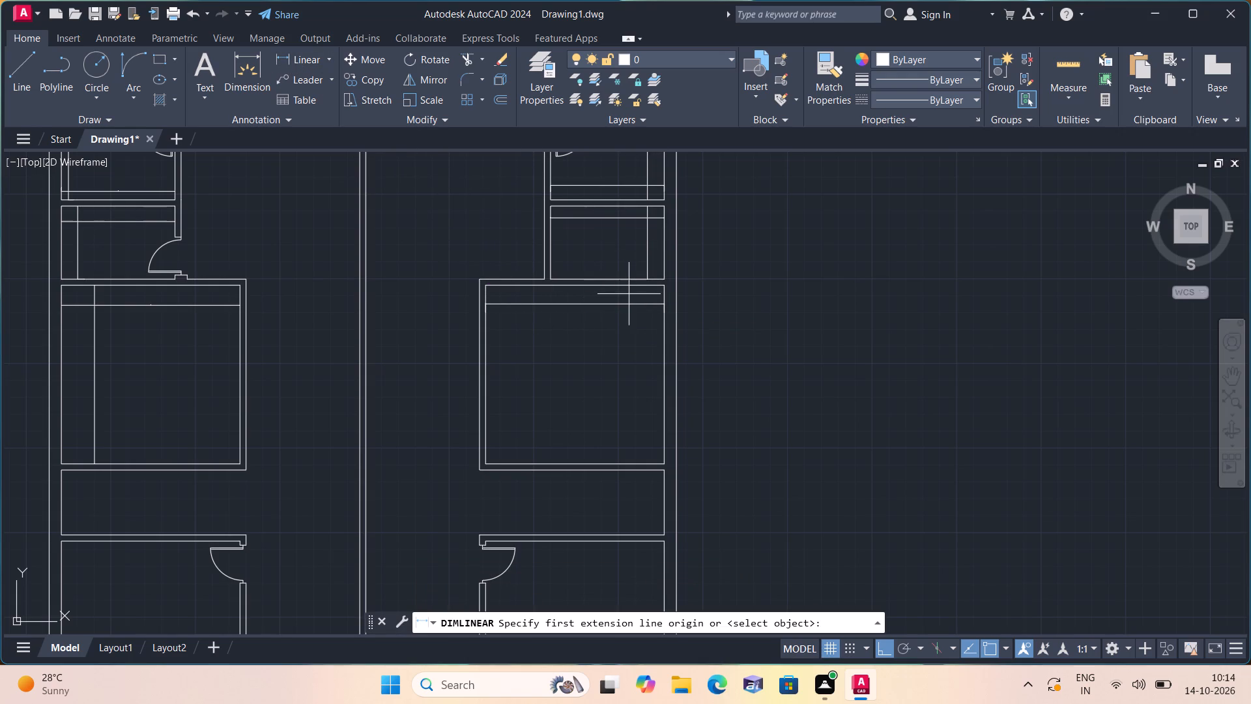
click(640, 292)
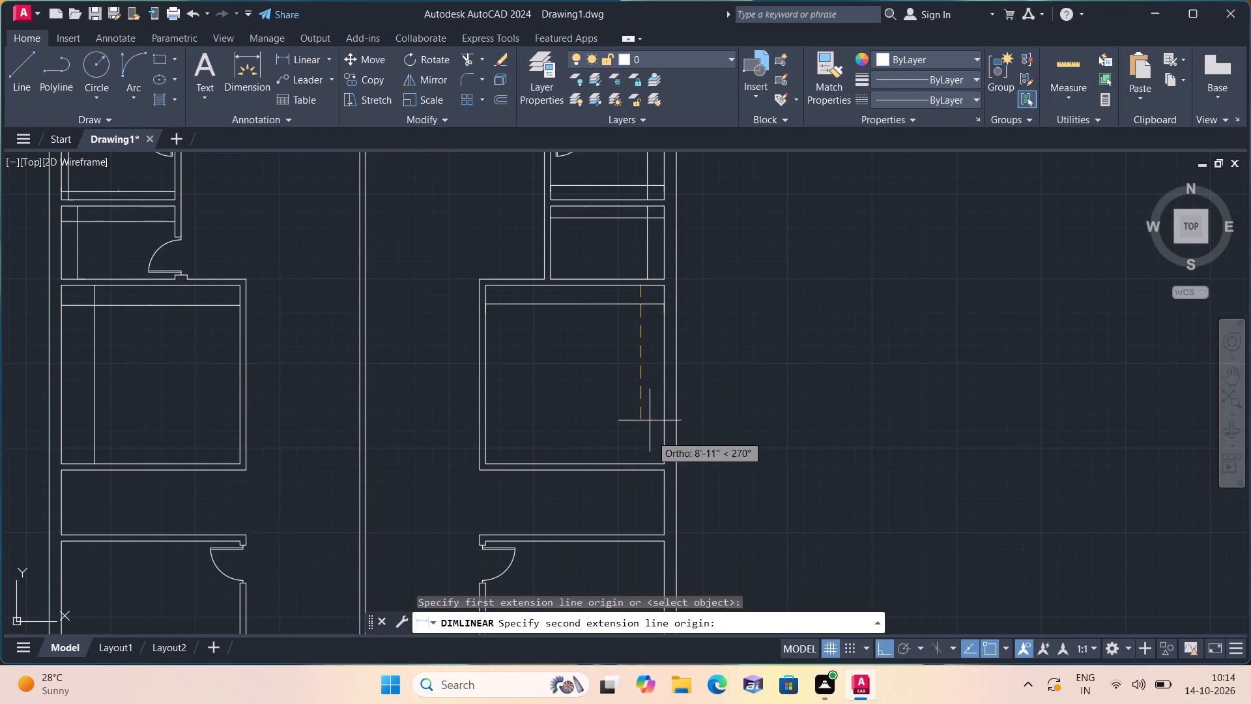
click(644, 463)
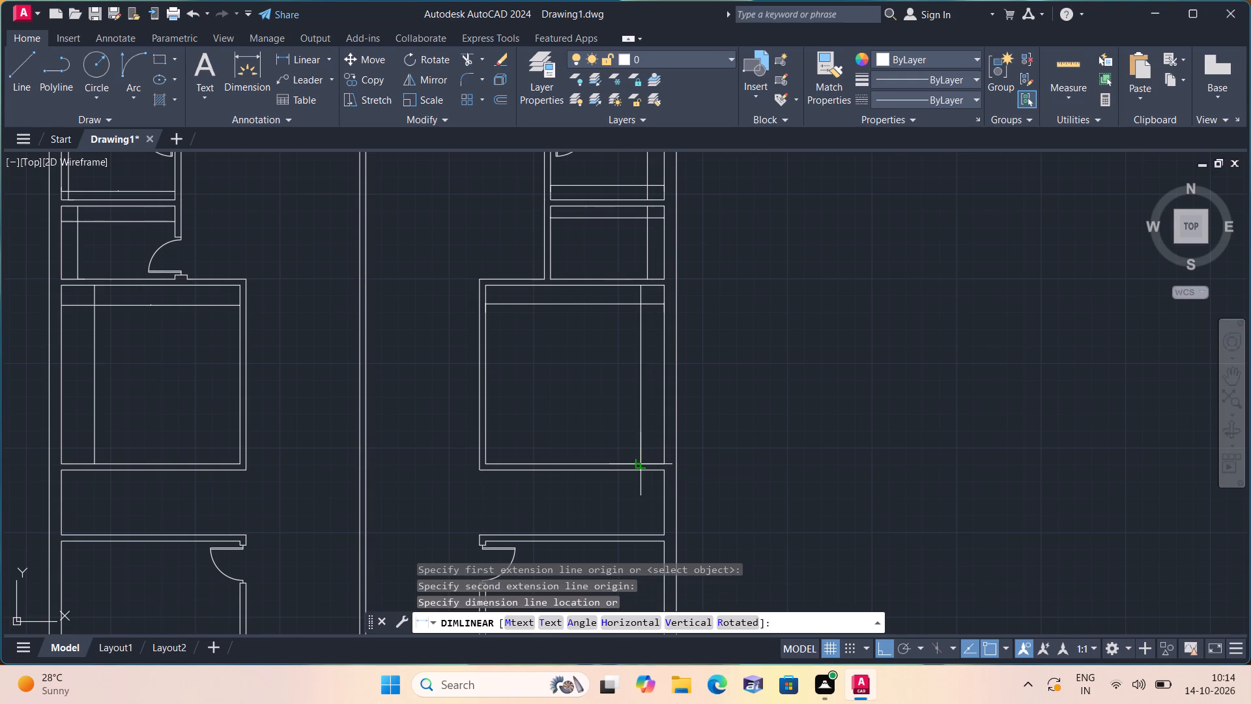
click(647, 461)
Add a vertical linear dimension near the left wall of the bottom-left corner room, from upper to lower wall.
click(296, 60)
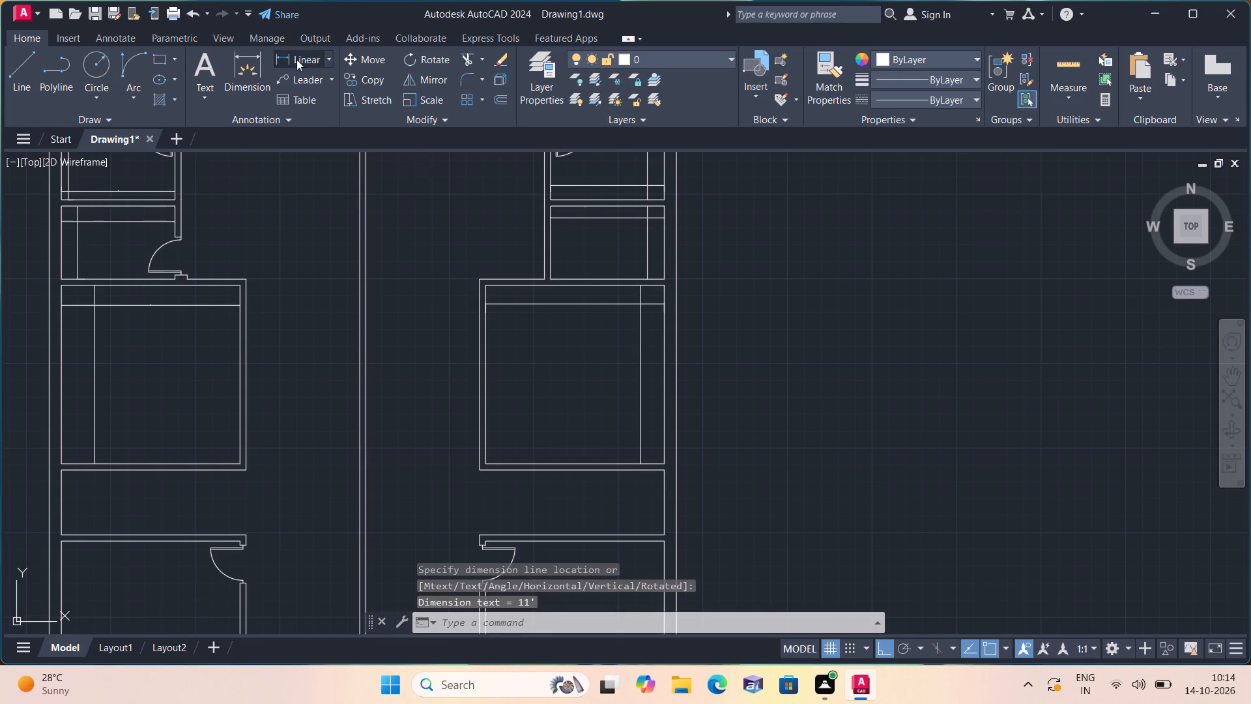
scroll(311, 255, down, 1)
middle_drag(312, 261, 362, 153)
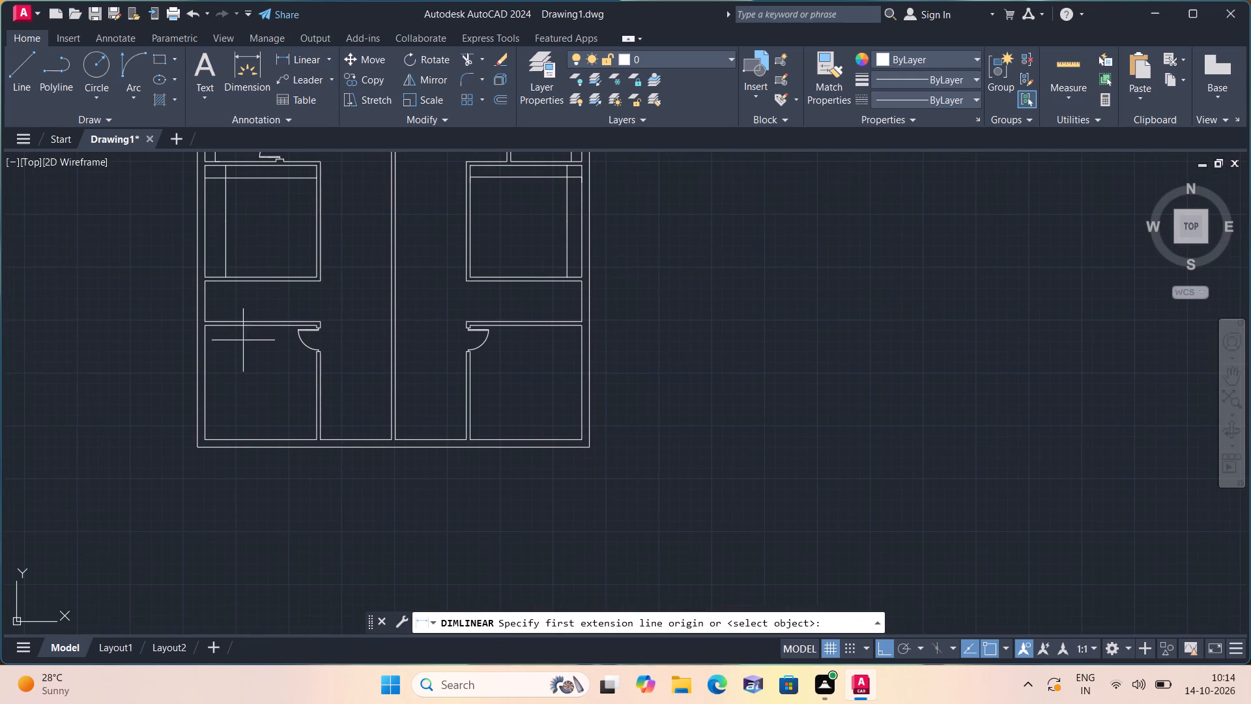
scroll(174, 346, up, 3)
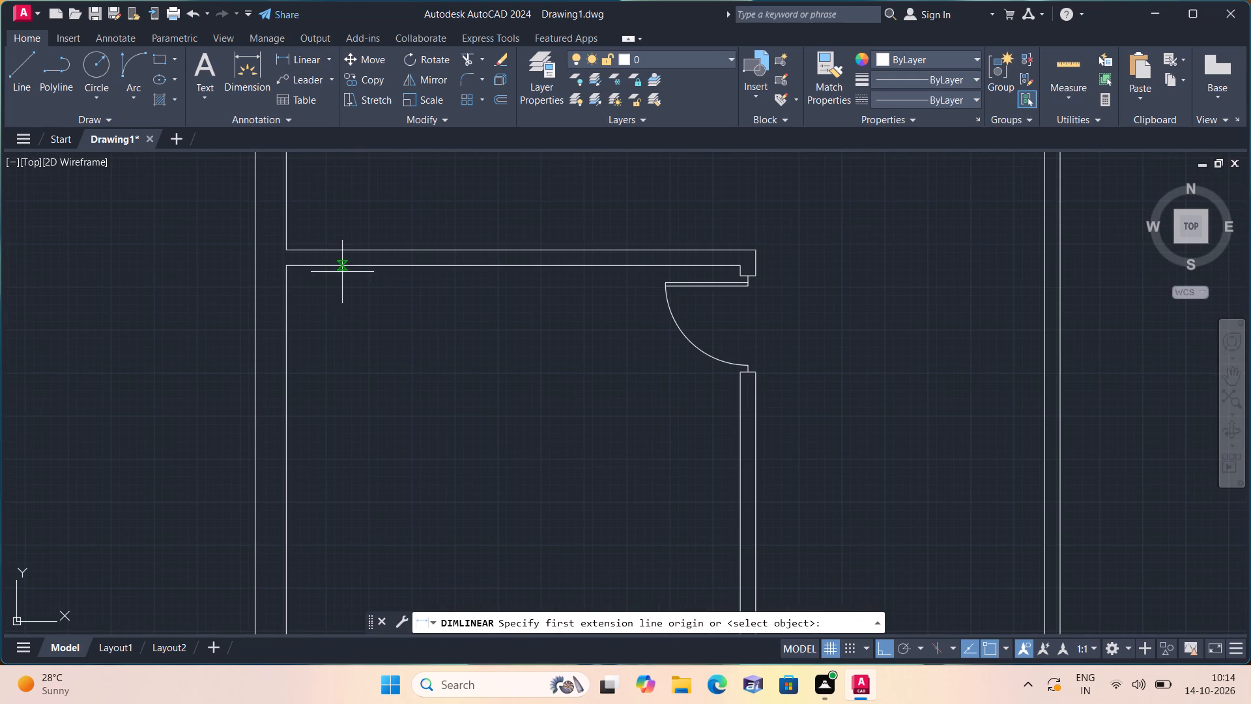
click(342, 269)
middle_drag(328, 355, 317, 245)
scroll(317, 311, down, 1)
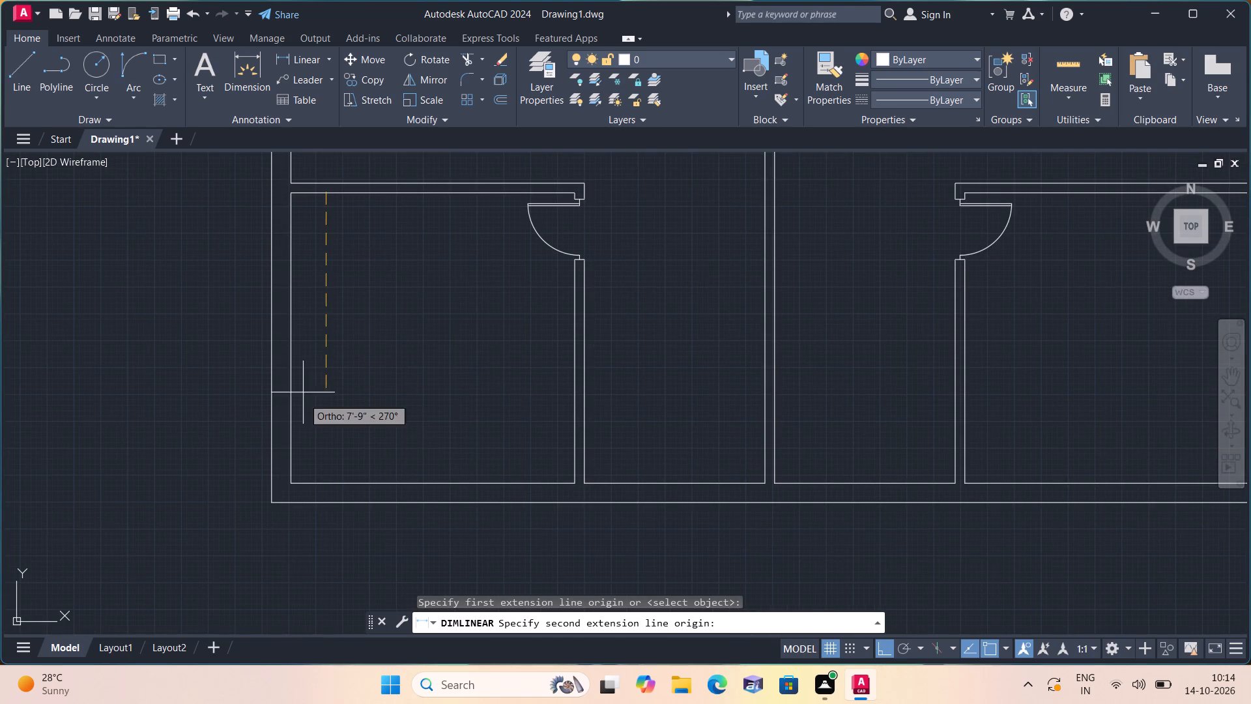
click(328, 479)
click(328, 478)
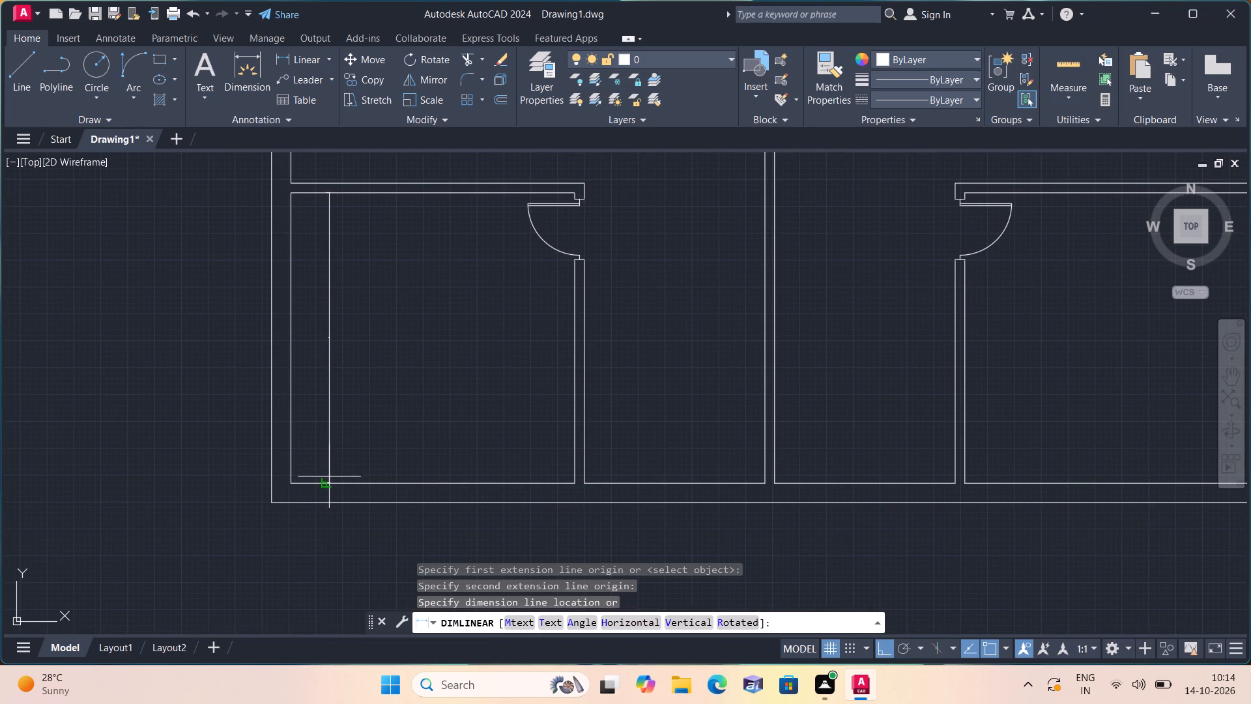
click(328, 393)
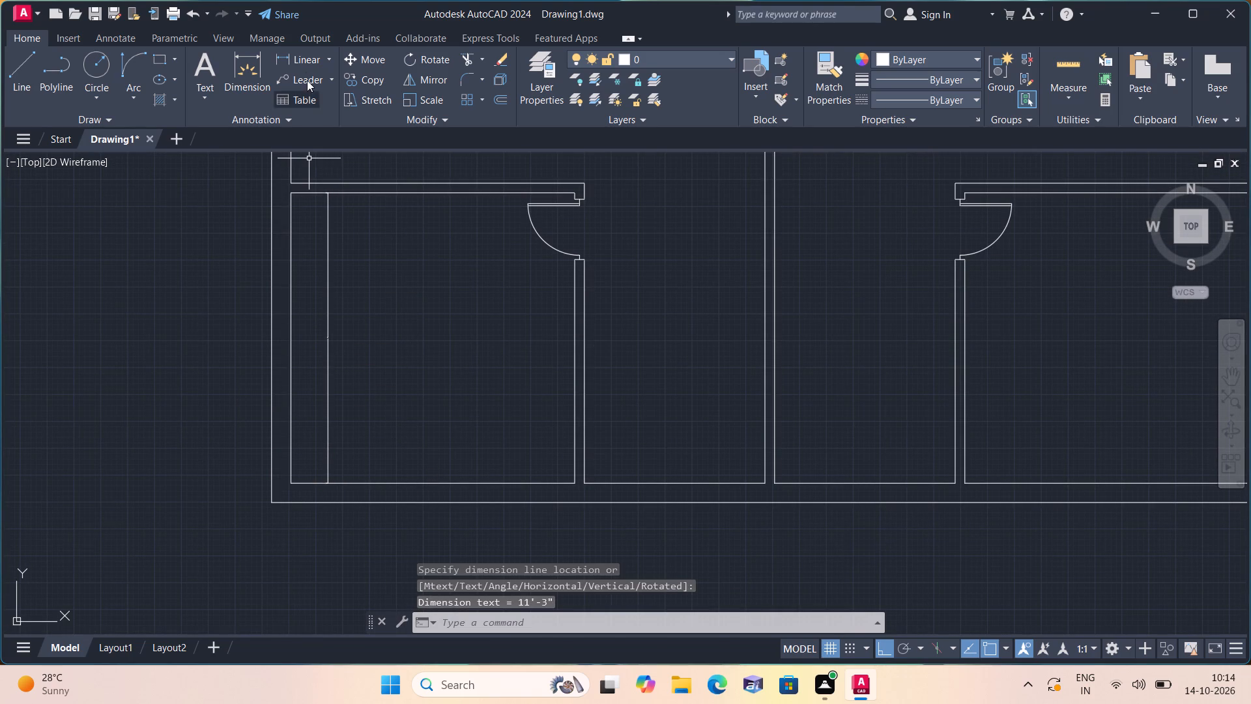
Add a horizontal linear dimension just above the lower wall of the bottom-left corner room, between its side walls.
click(304, 63)
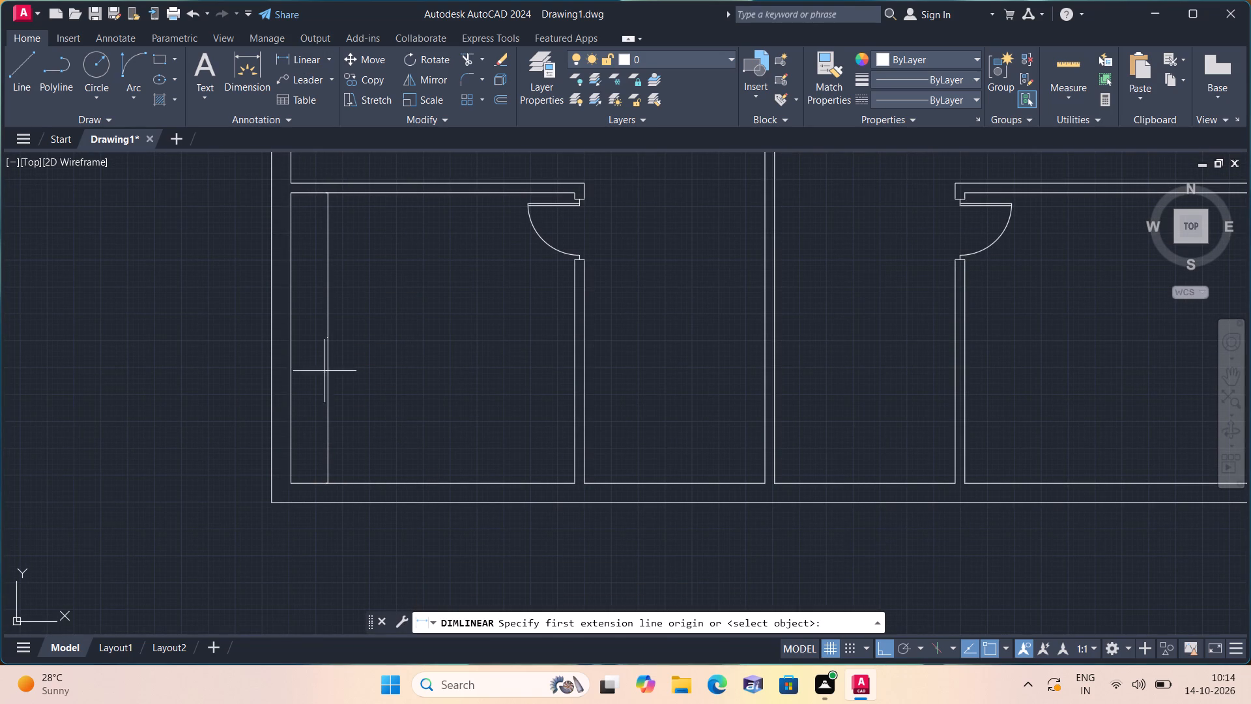
click(295, 446)
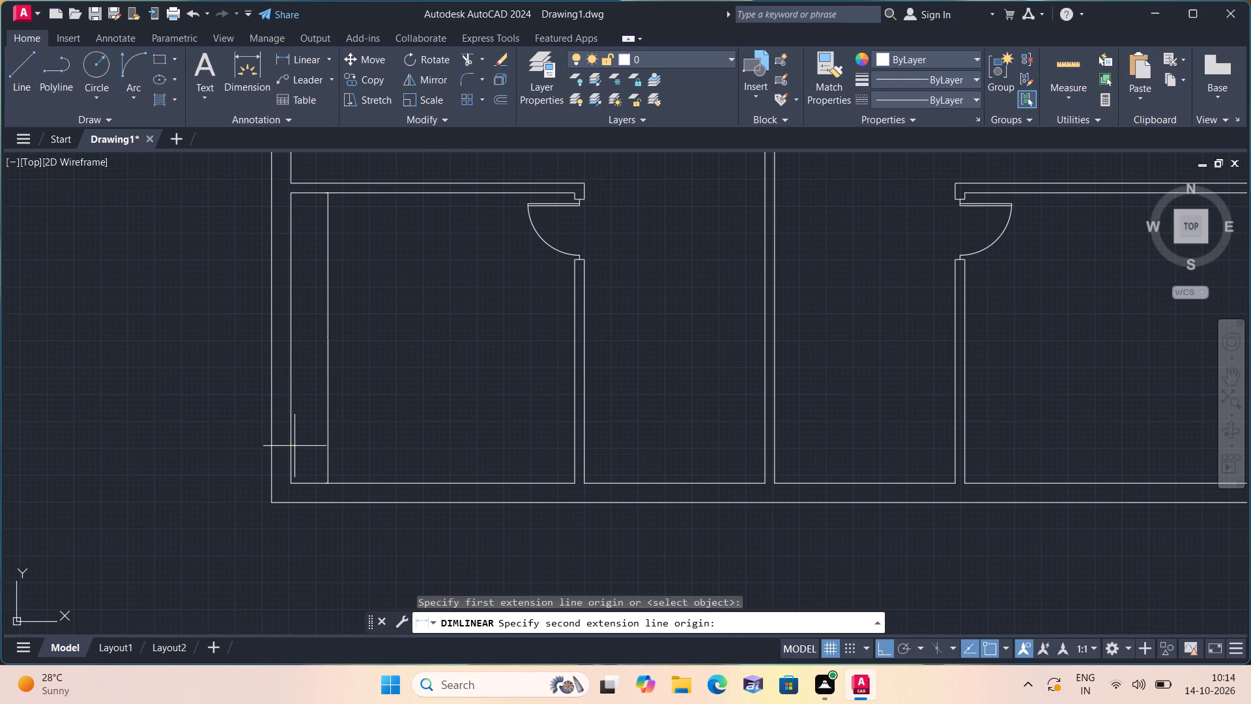
click(571, 448)
click(569, 442)
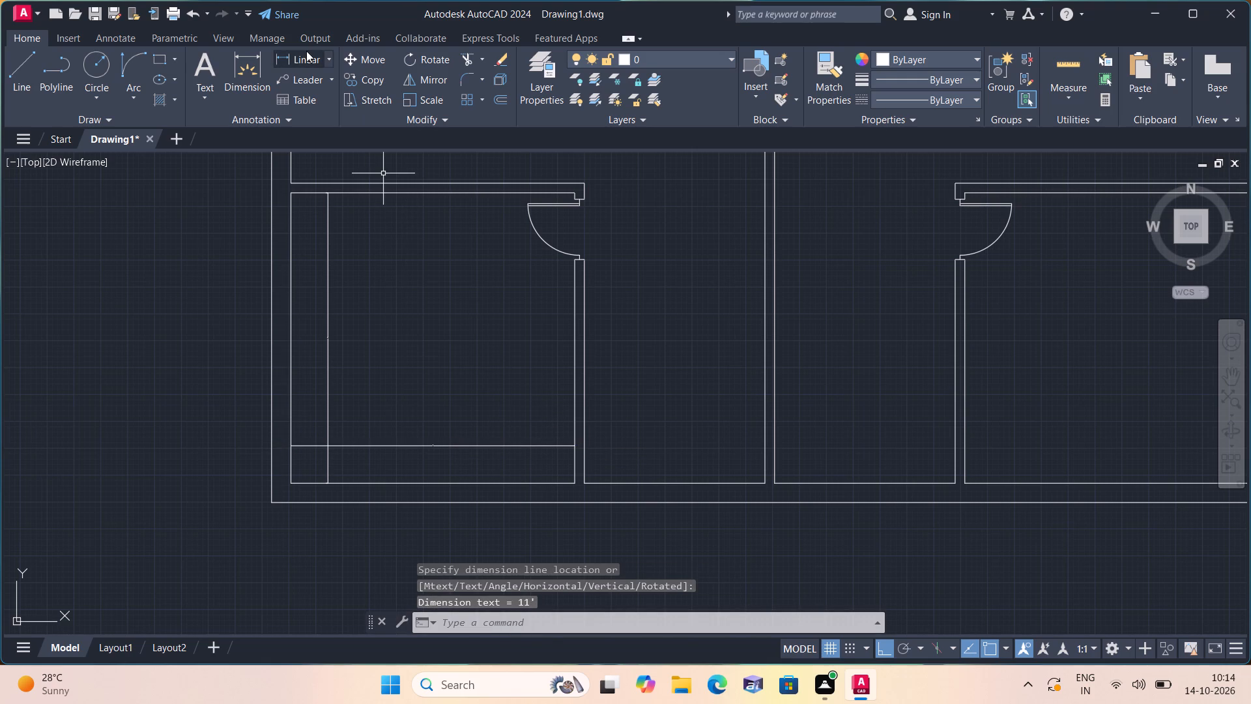
Add a horizontal linear dimension just above the lower wall of the bottom-right corner room, between its side walls.
click(305, 64)
scroll(168, 282, down, 1)
middle_drag(351, 347, 339, 344)
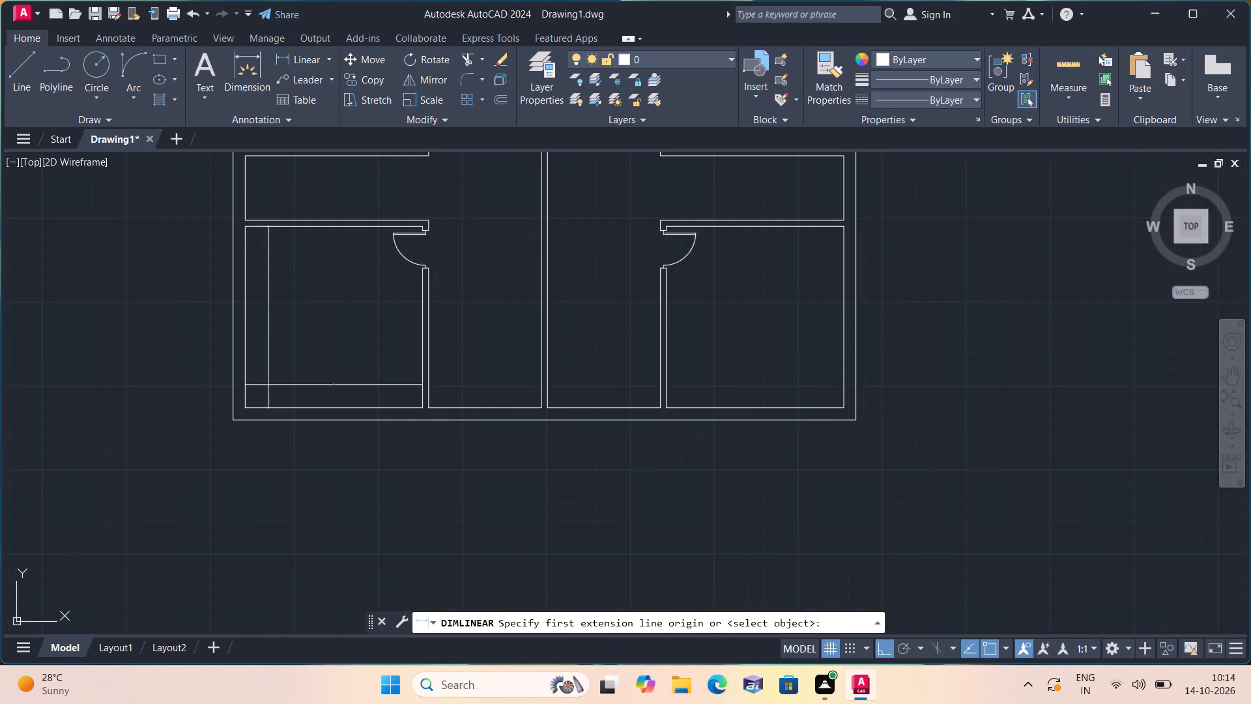
middle_drag(339, 344, 241, 357)
scroll(611, 404, up, 2)
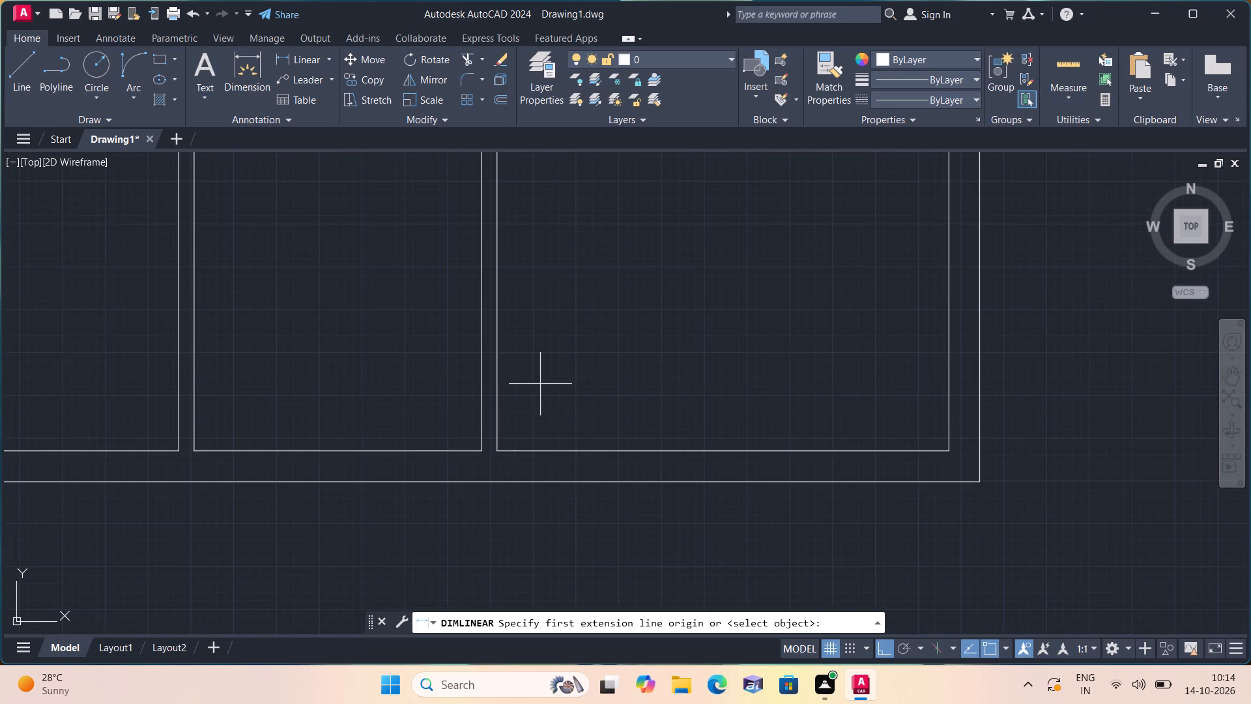
click(499, 408)
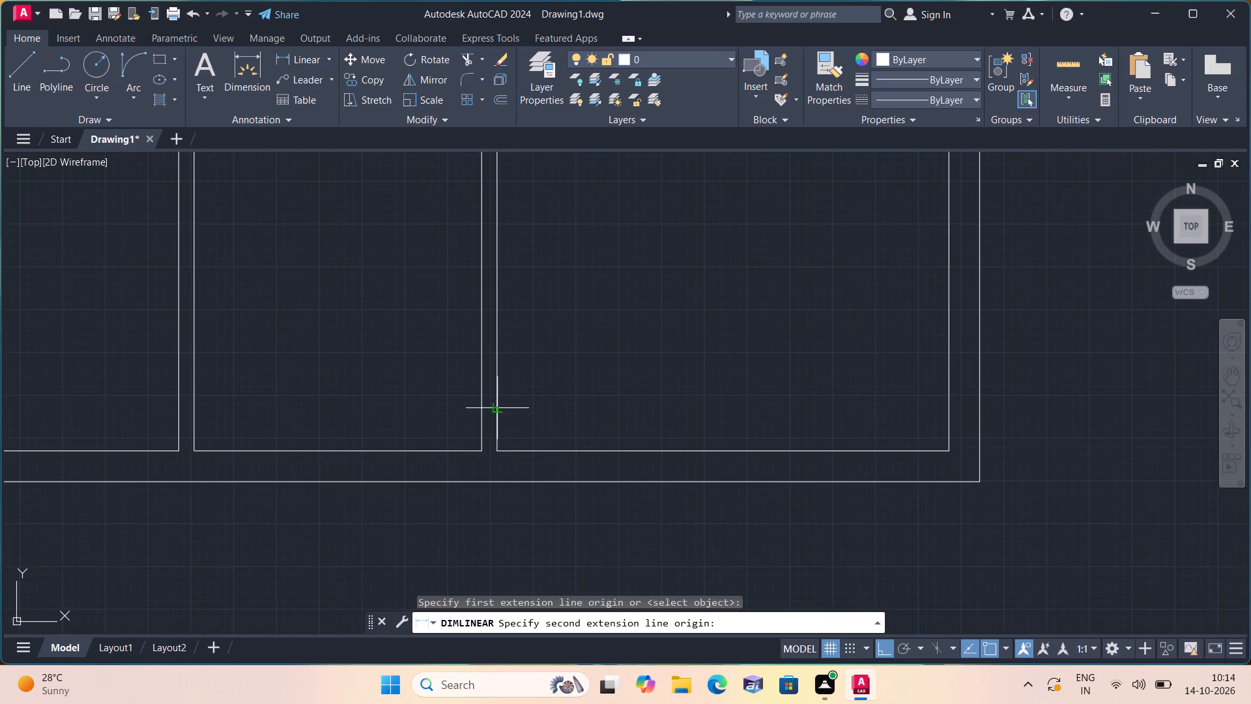
double_click(946, 409)
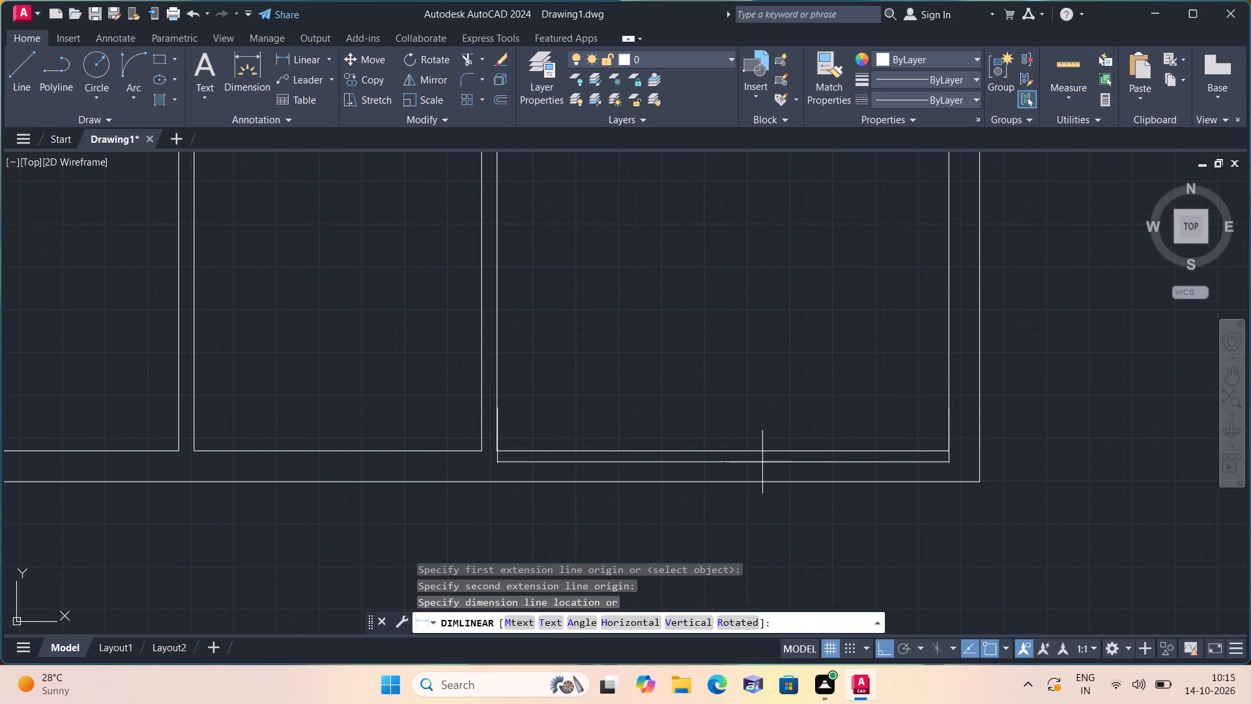
click(793, 404)
Add a vertical linear dimension near the right wall of the bottom-right corner room, from upper to lower wall.
scroll(445, 274, down, 1)
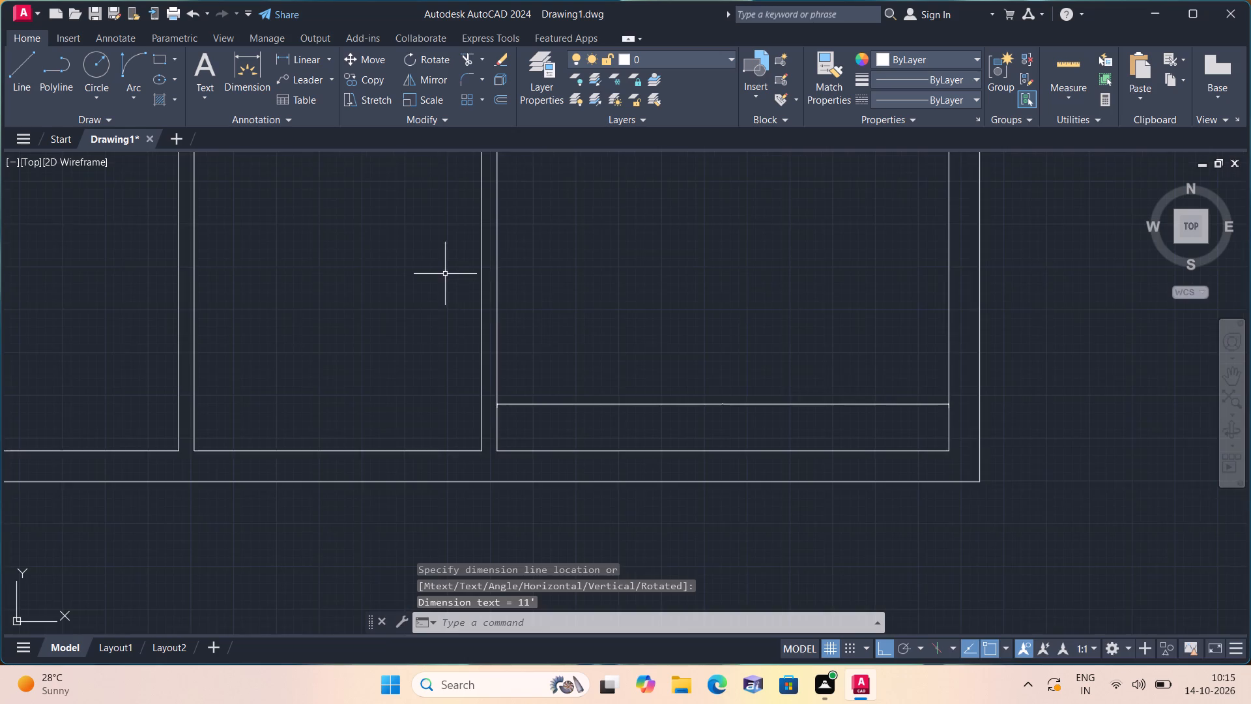
scroll(412, 270, down, 2)
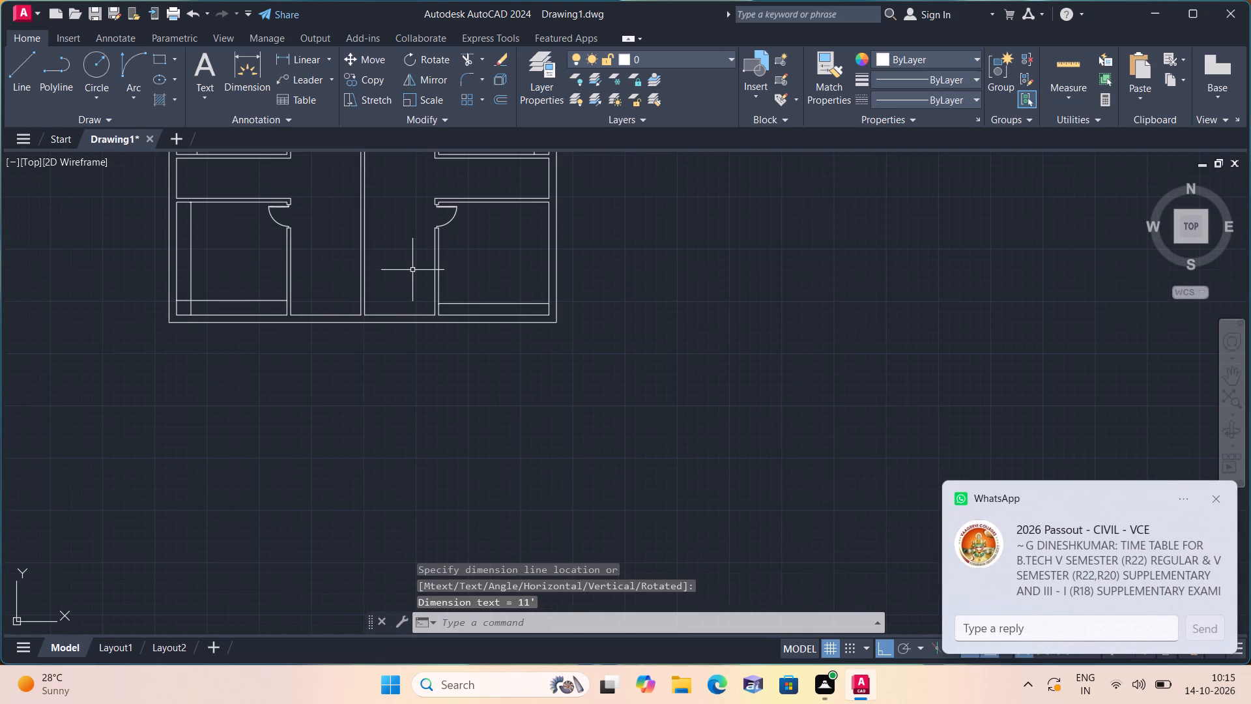
middle_drag(412, 269, 403, 305)
middle_drag(403, 305, 380, 332)
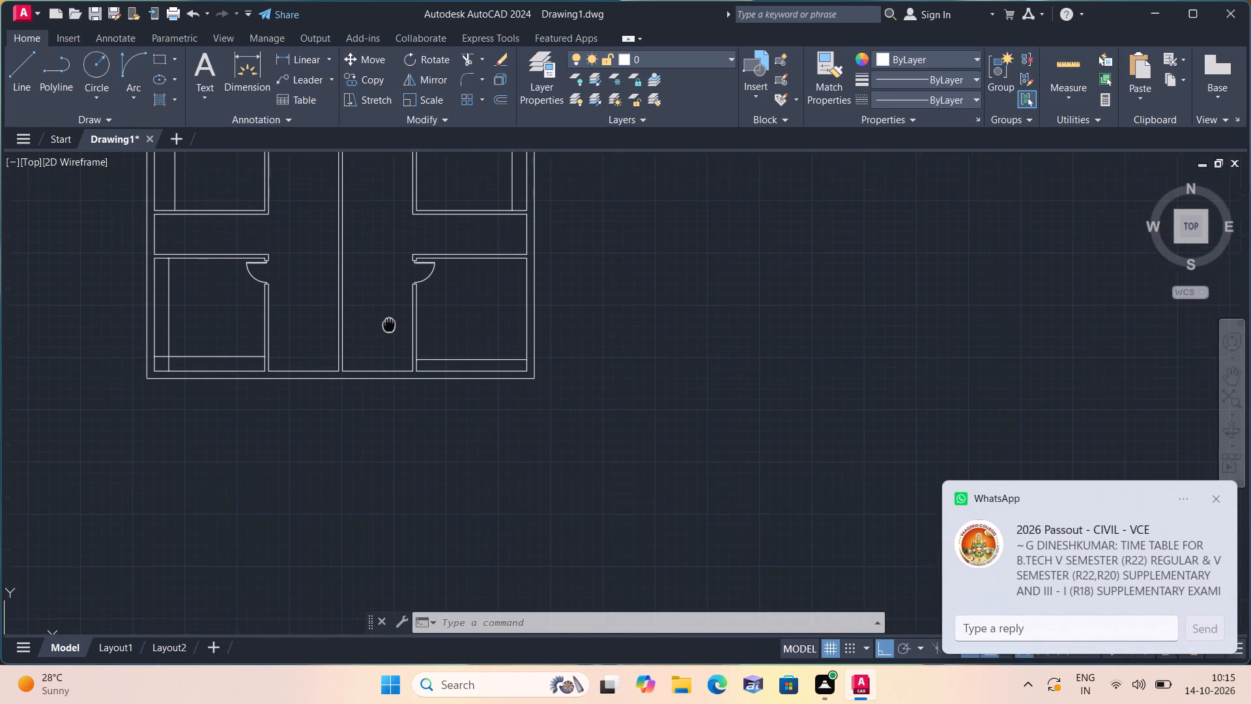
middle_drag(380, 332, 372, 355)
click(309, 62)
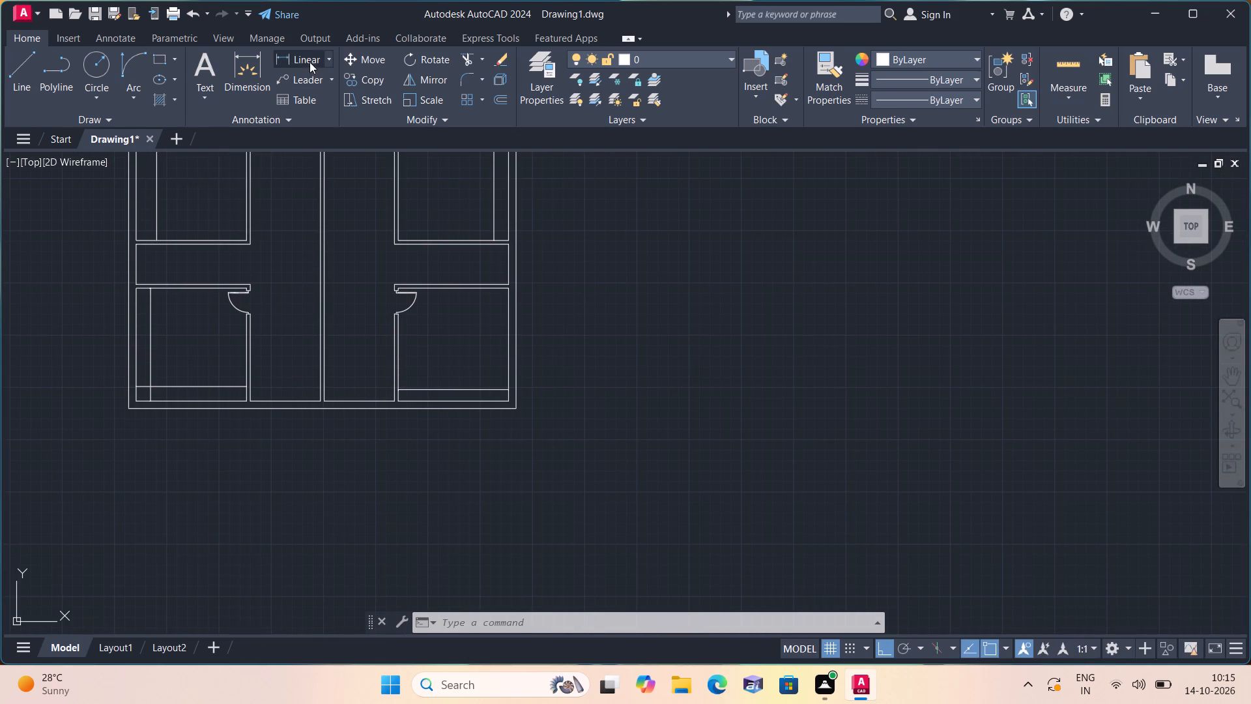
middle_drag(347, 291, 362, 344)
scroll(388, 413, up, 1)
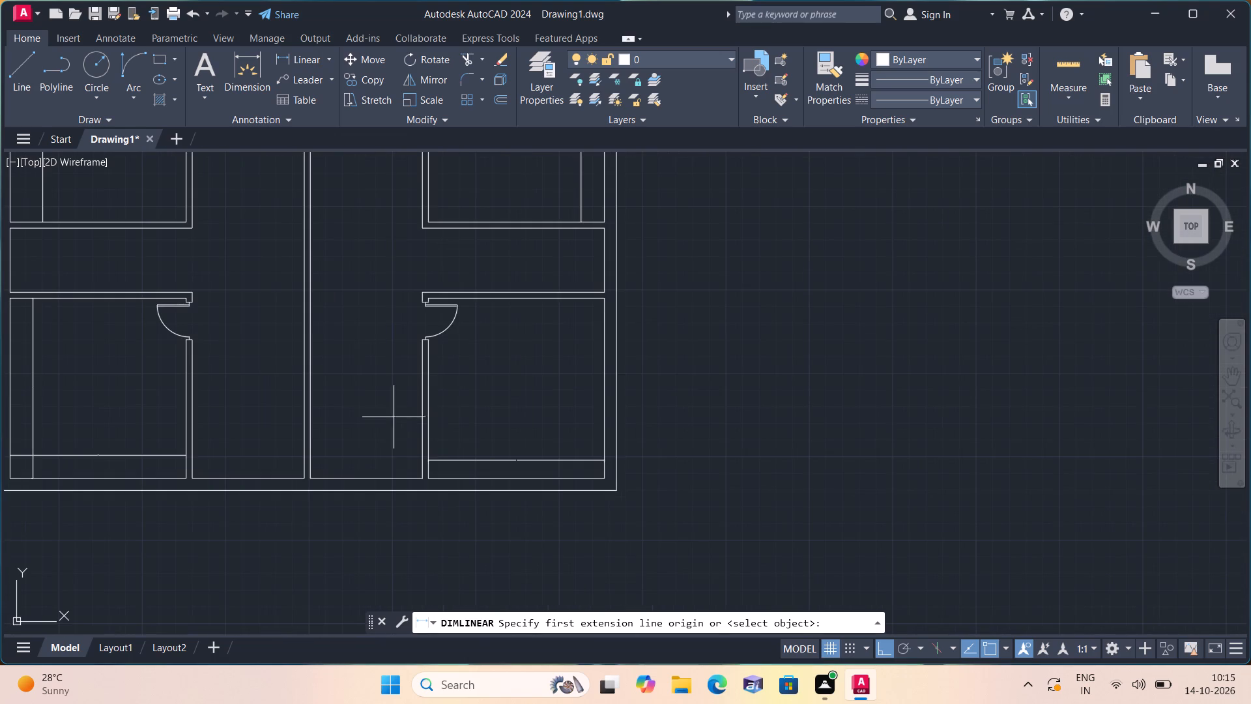
scroll(437, 428, up, 1)
scroll(597, 299, down, 1)
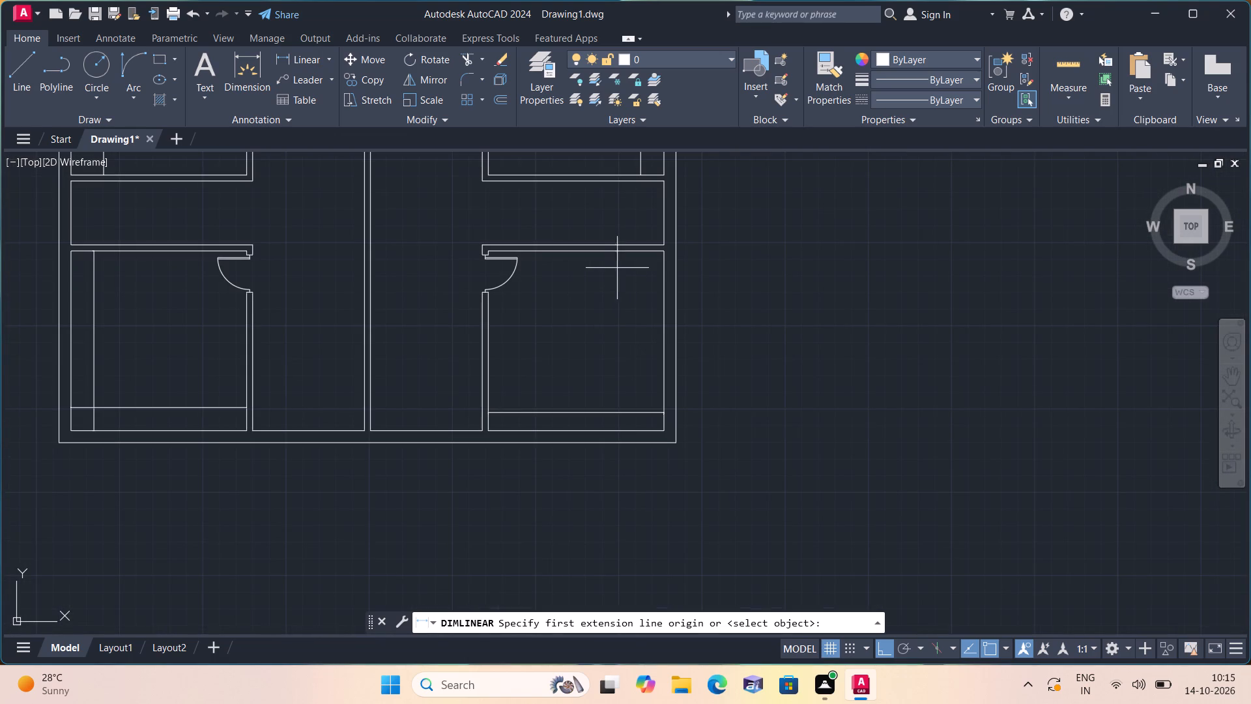
drag(635, 257, 631, 279)
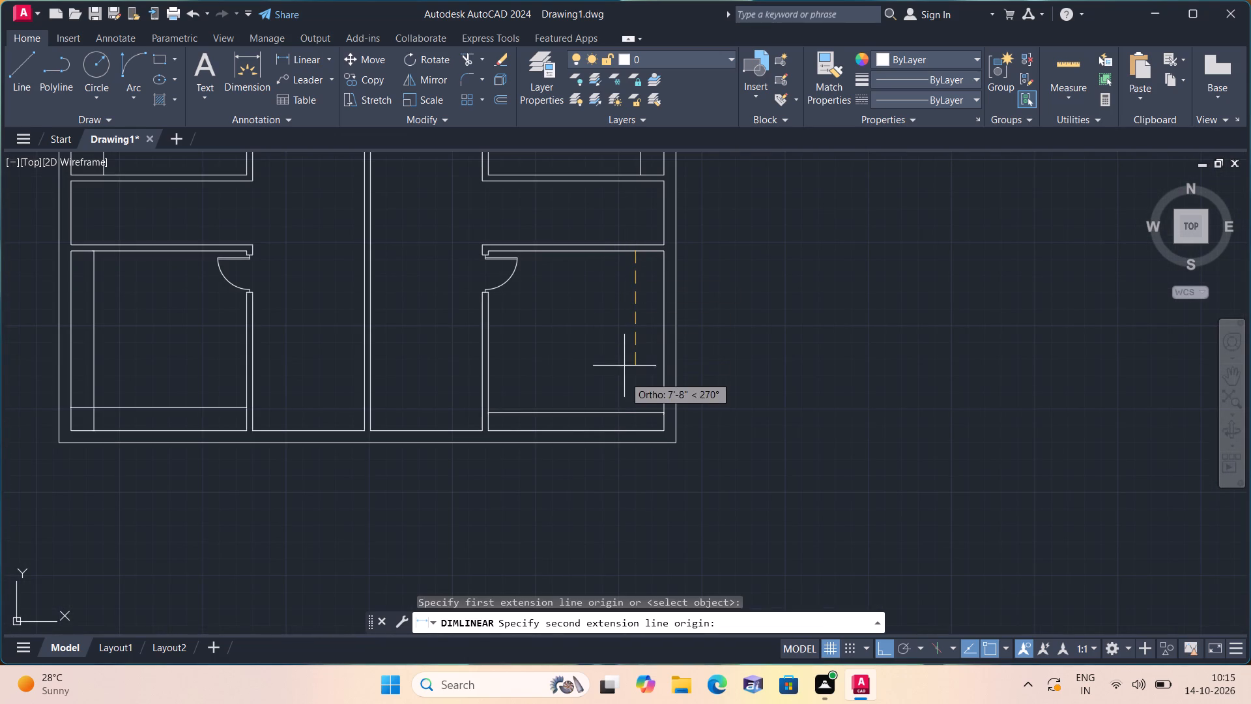
double_click(635, 426)
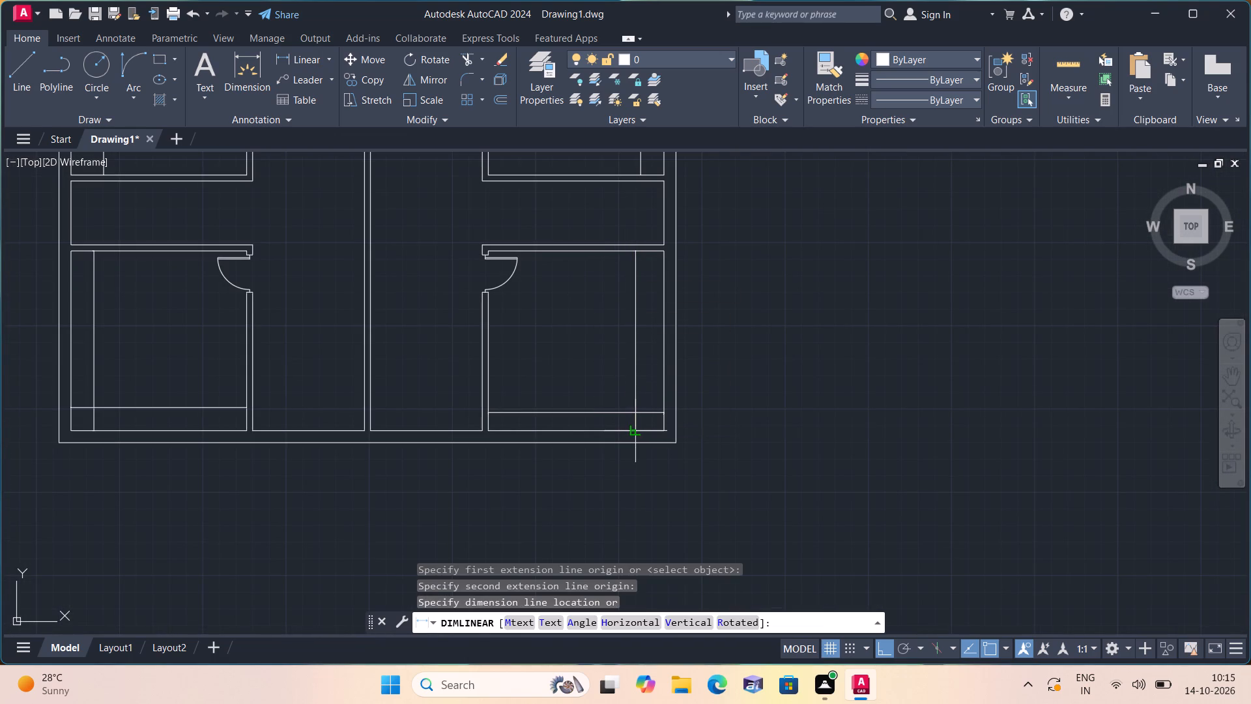
scroll(639, 418, up, 1)
click(639, 418)
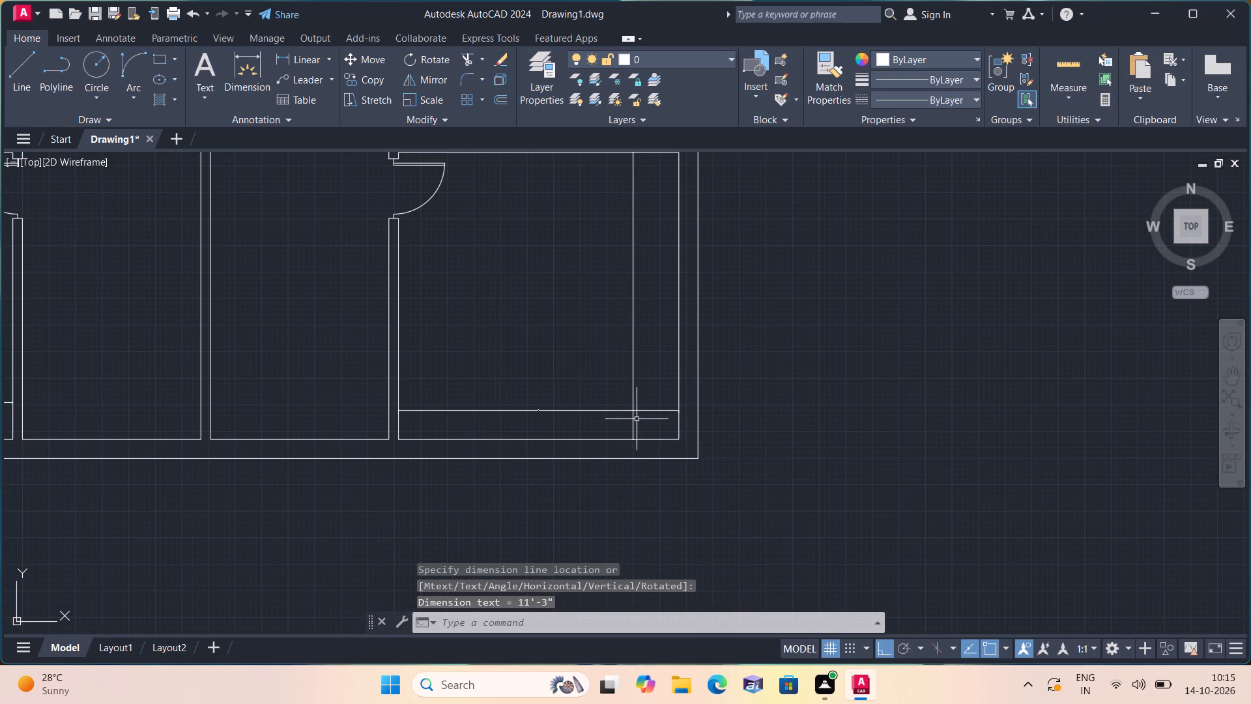
Set the text height of the bottom-right corner room's vertical and horizontal dimensions to 6".
scroll(639, 420, up, 2)
click(639, 420)
click(588, 367)
right_click(588, 367)
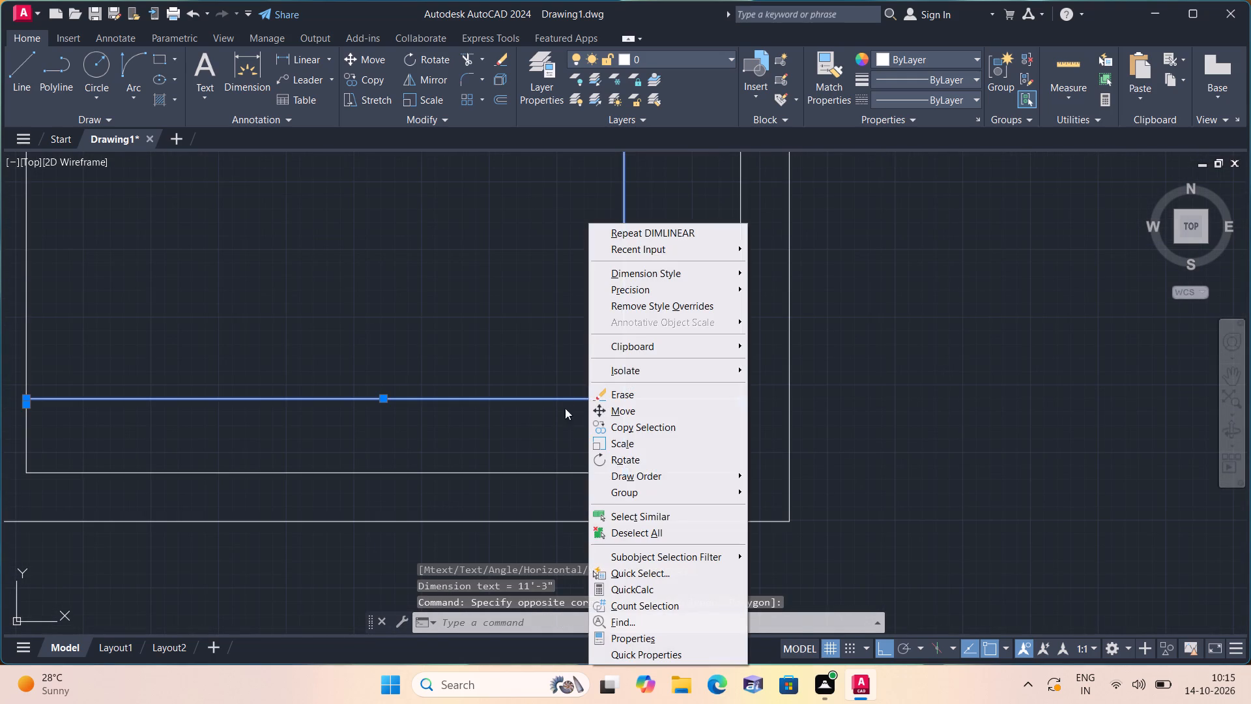
click(650, 516)
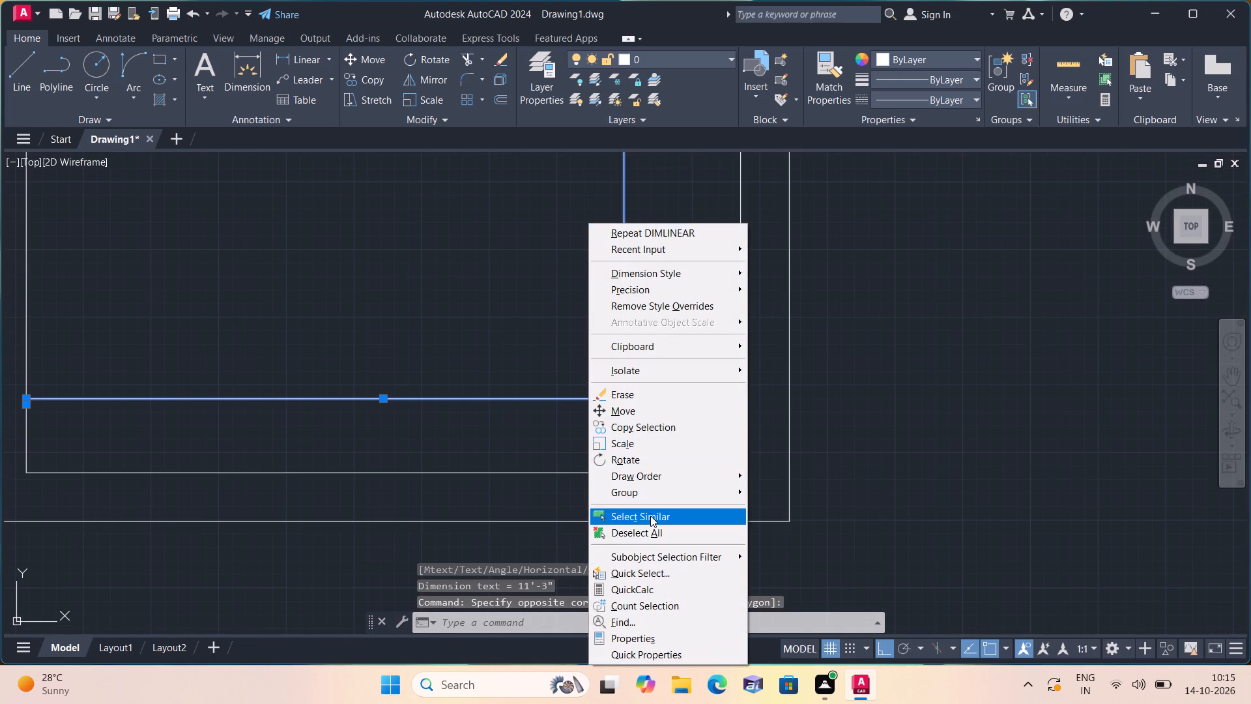
right_click(500, 293)
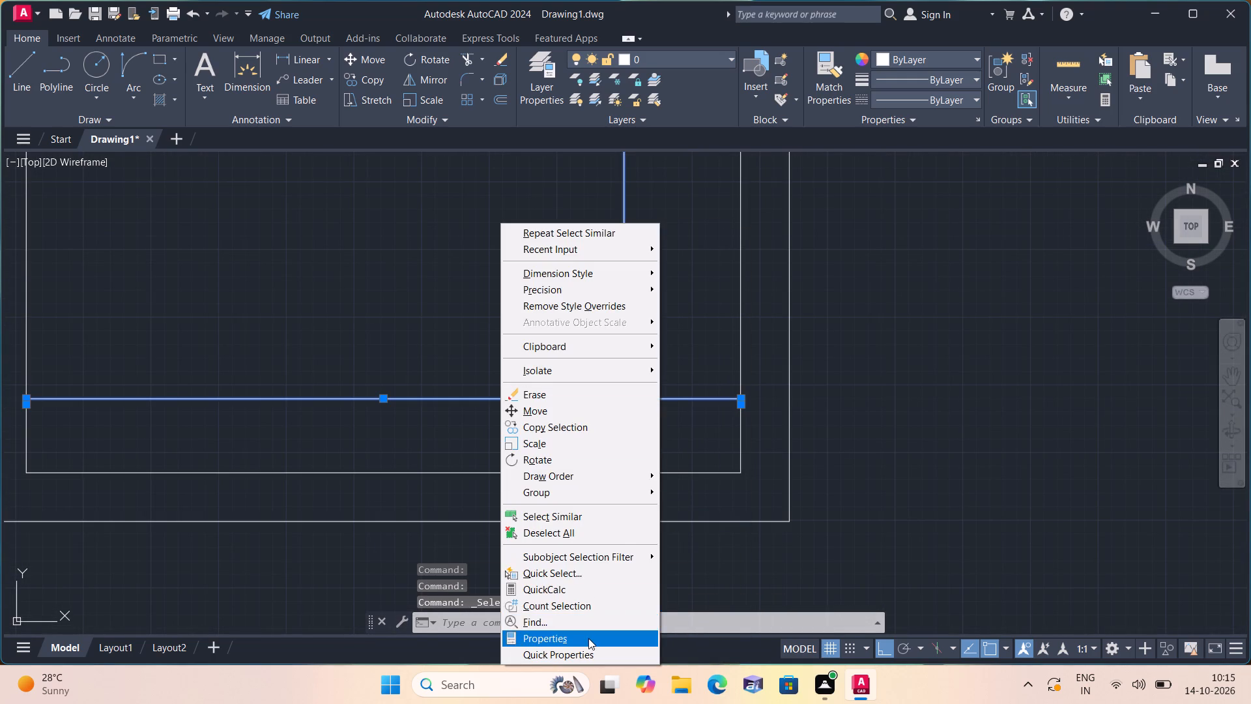
click(588, 638)
scroll(94, 334, down, 5)
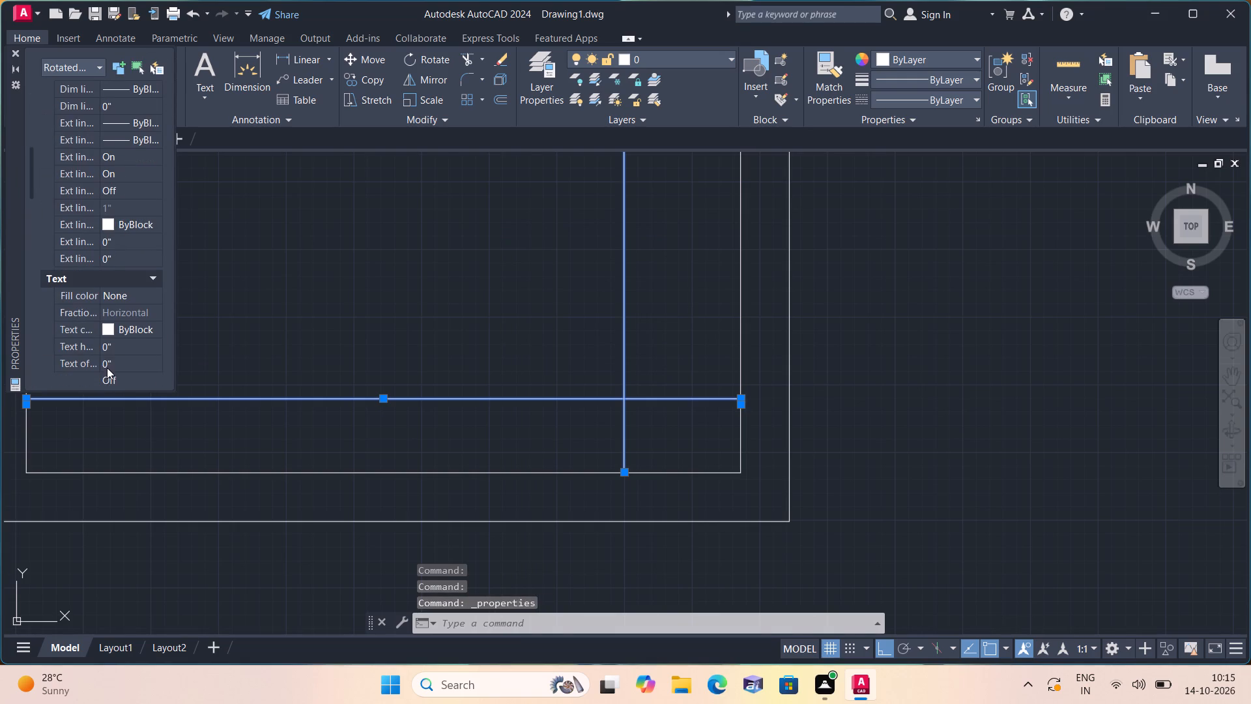
click(128, 345)
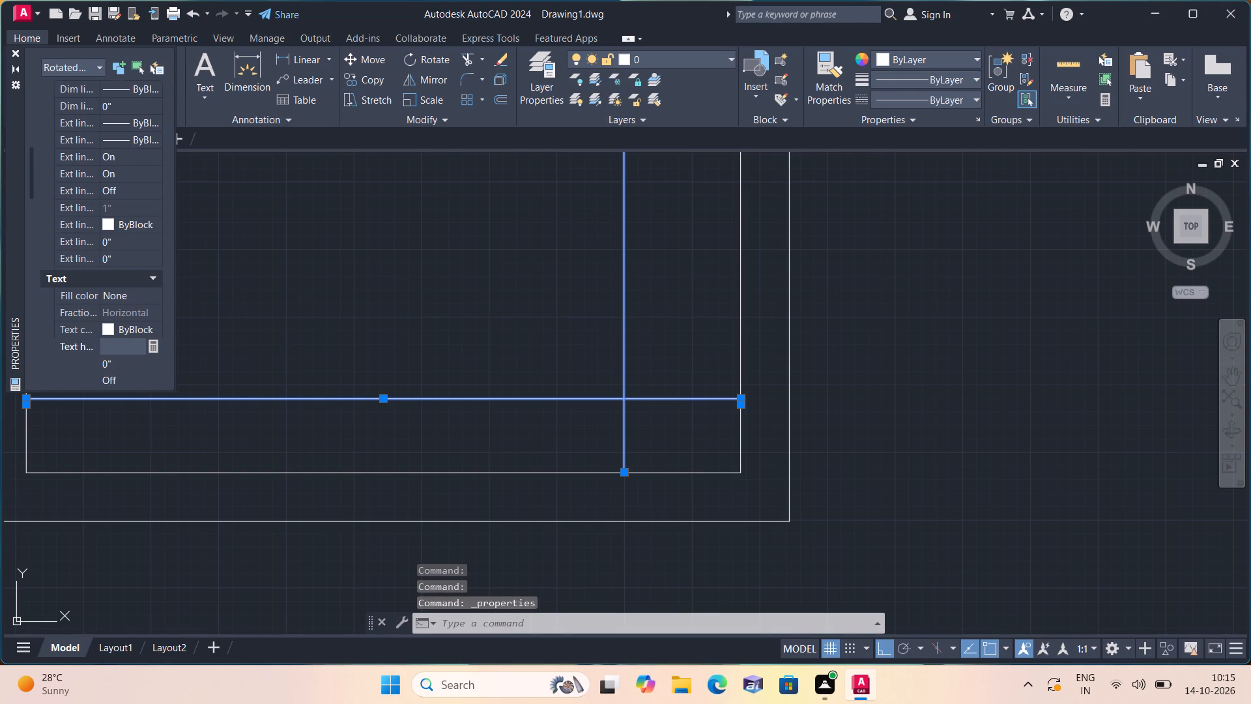
key(BackSpace)
text(6")
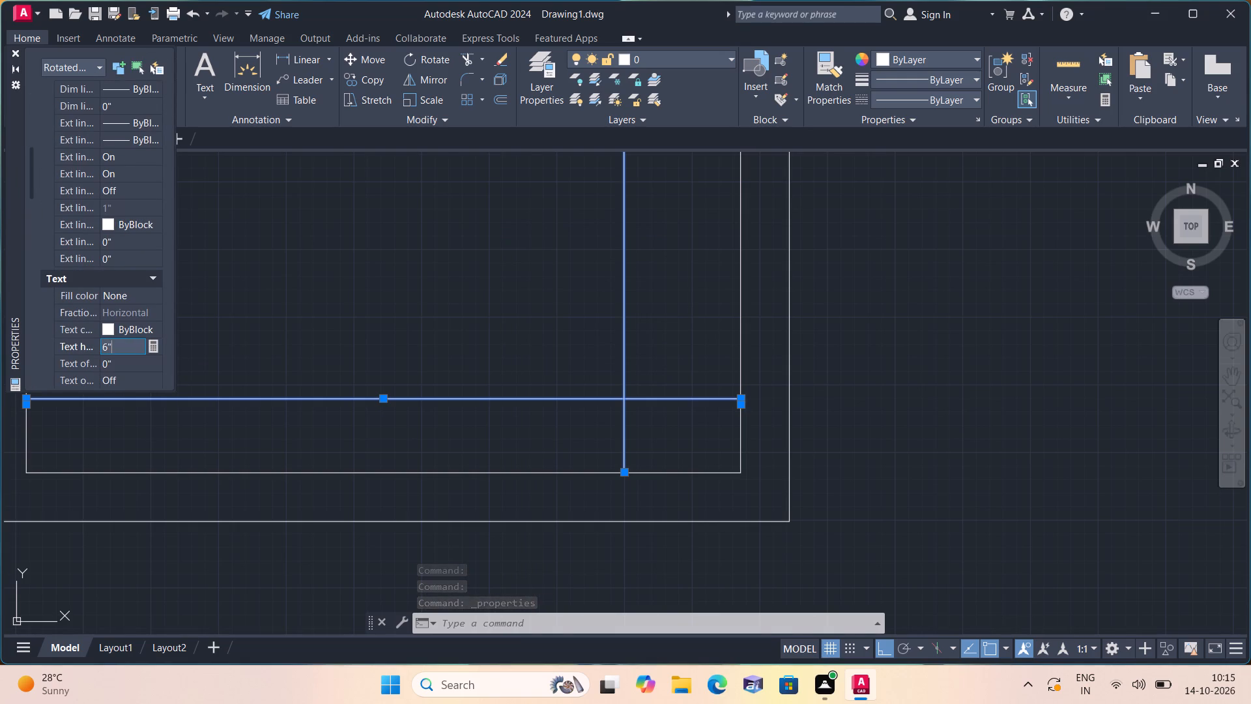
click(347, 239)
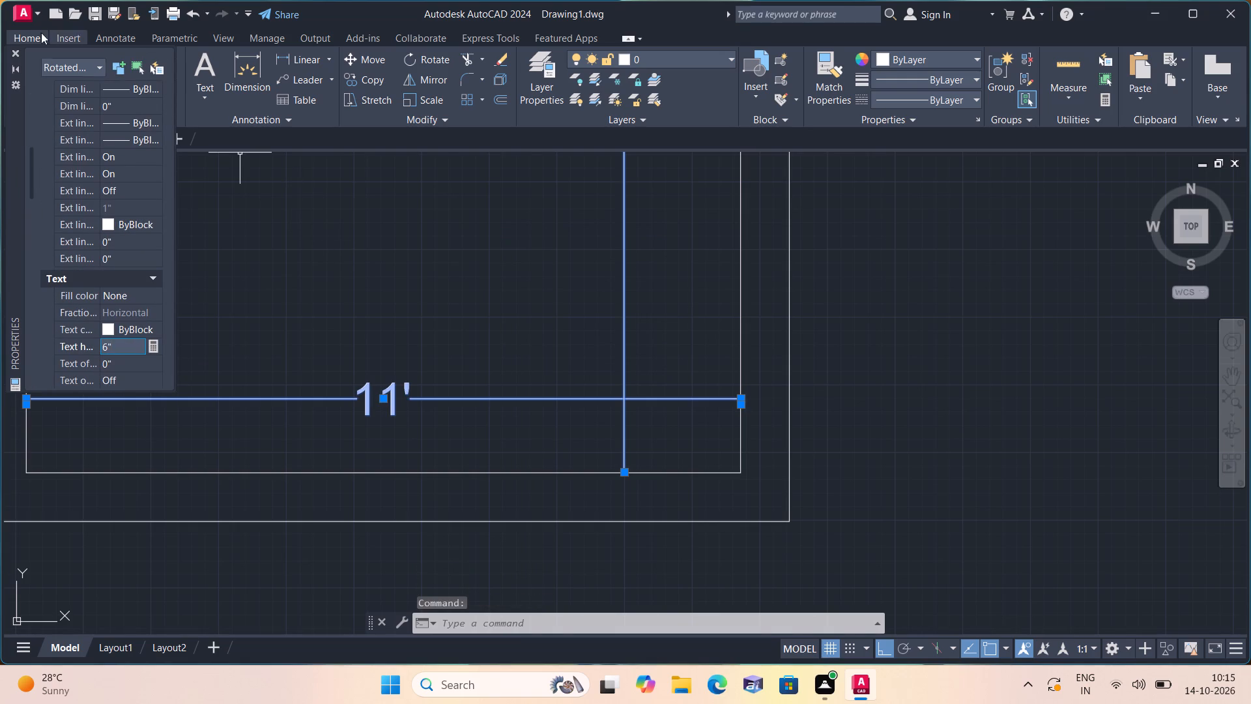
click(16, 48)
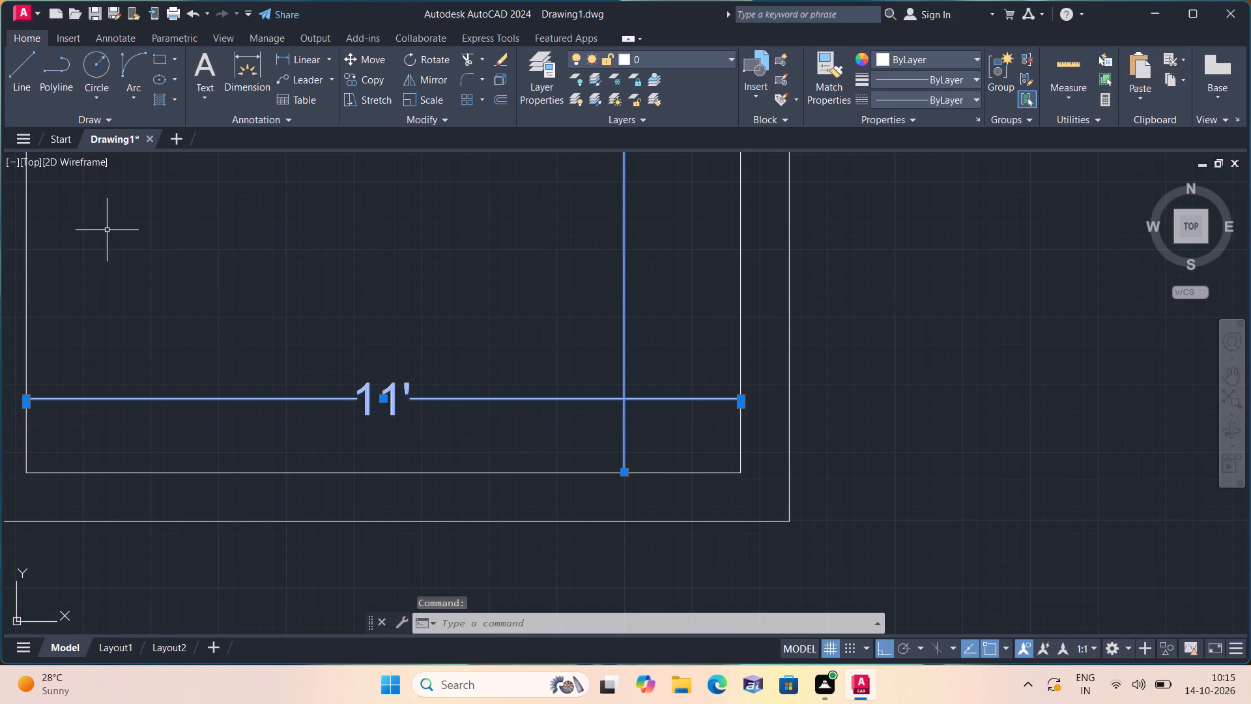
key(Escape)
Examine the dimension text in the rooms across the floor plan for readability and placement.
scroll(1, 342, down, 2)
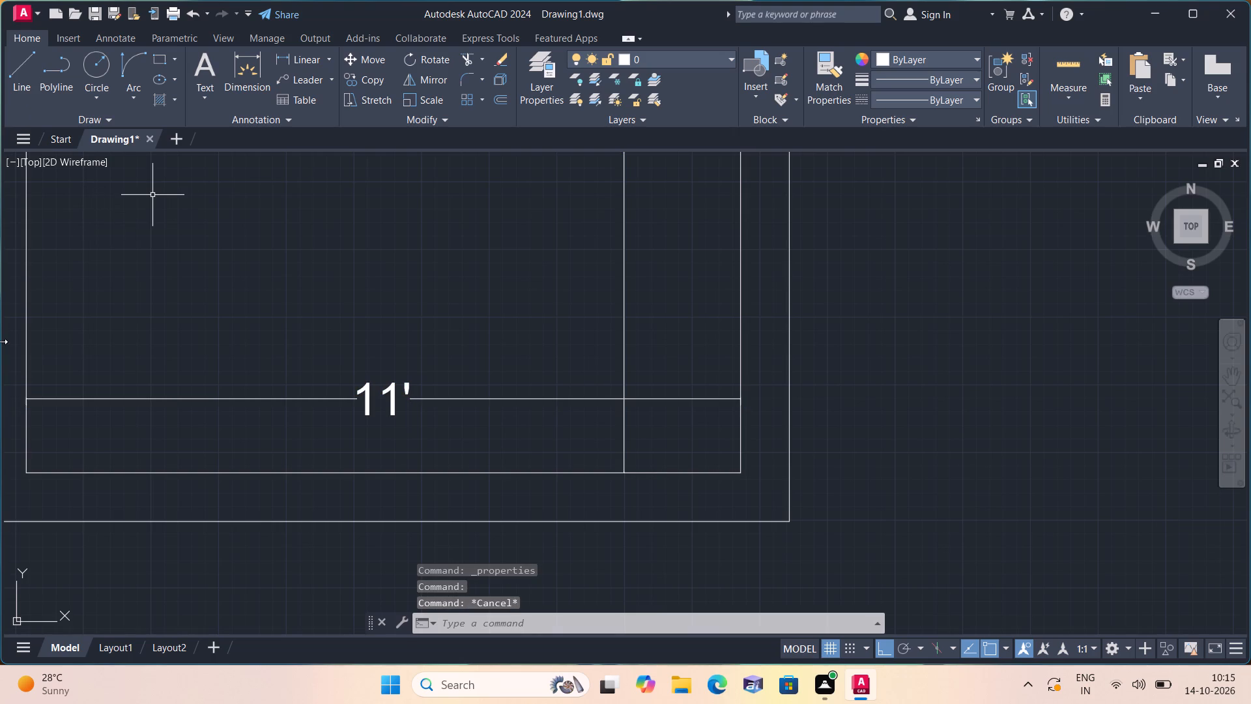
scroll(1, 342, down, 2)
scroll(120, 417, down, 1)
middle_drag(108, 351, 416, 570)
scroll(108, 351, down, 1)
scroll(386, 558, down, 1)
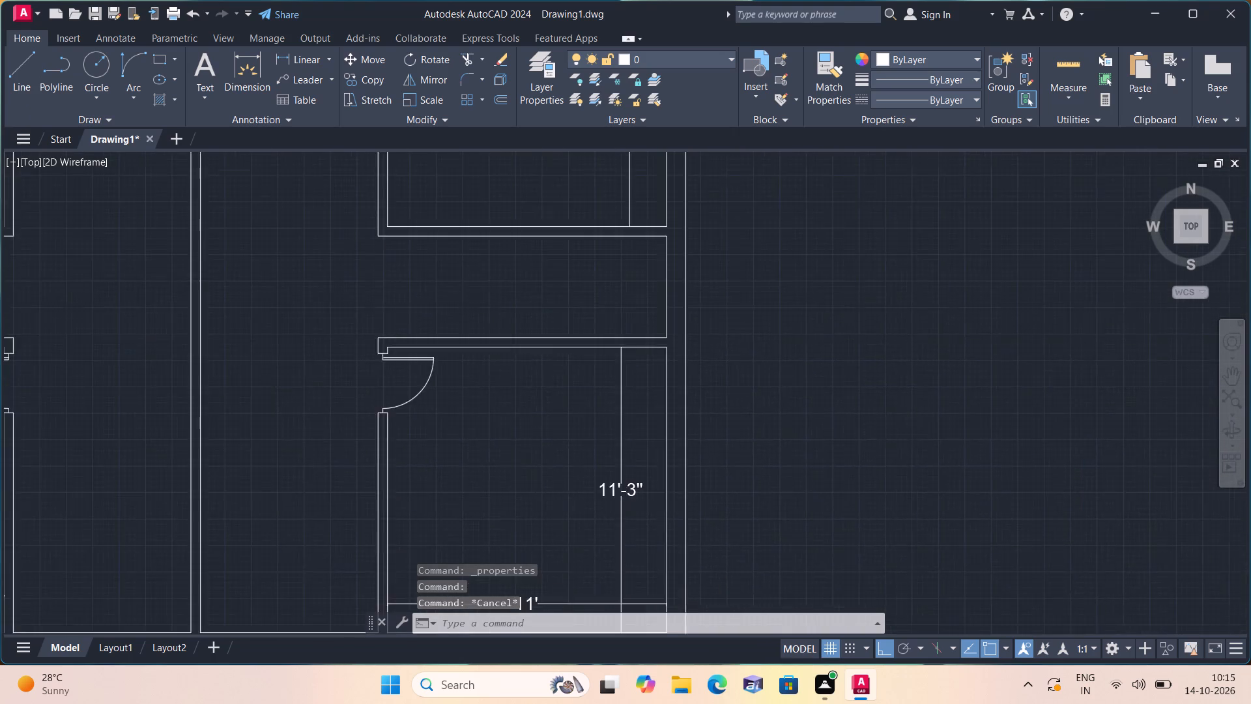
scroll(353, 552, down, 1)
middle_drag(141, 446, 263, 546)
scroll(141, 446, down, 1)
scroll(181, 452, up, 2)
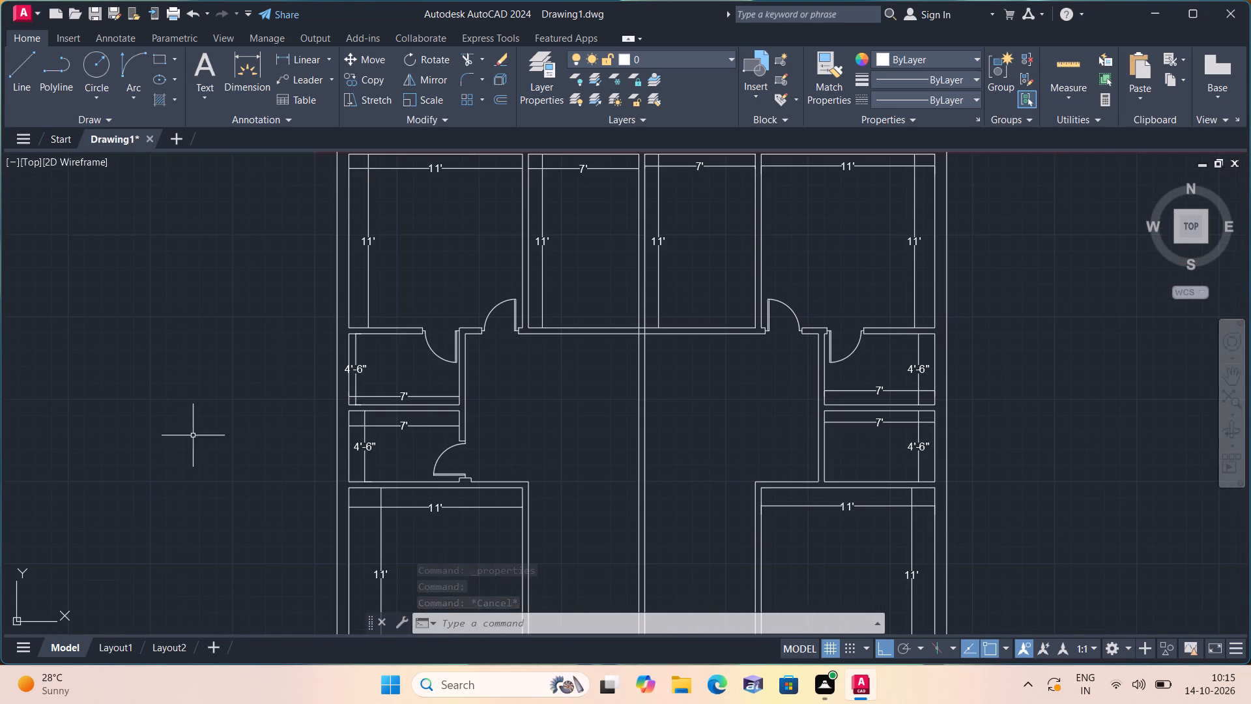
scroll(334, 321, up, 1)
middle_drag(334, 321, 141, 552)
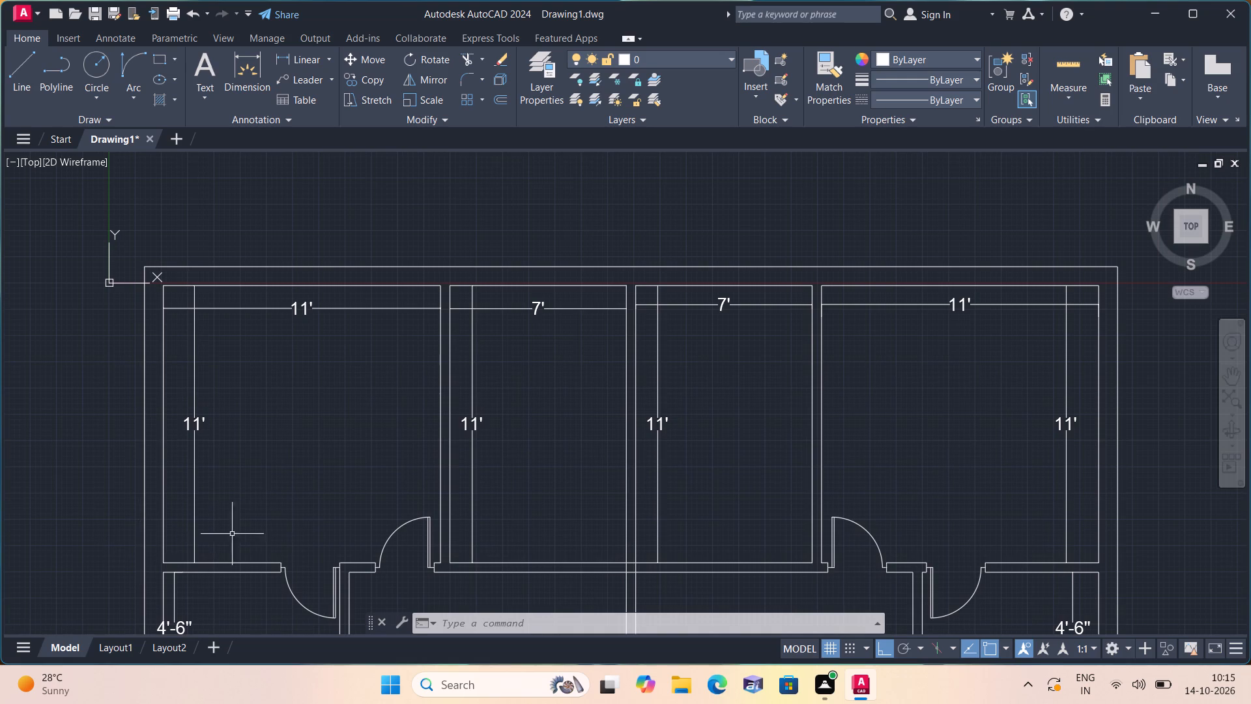
middle_drag(474, 542, 385, 433)
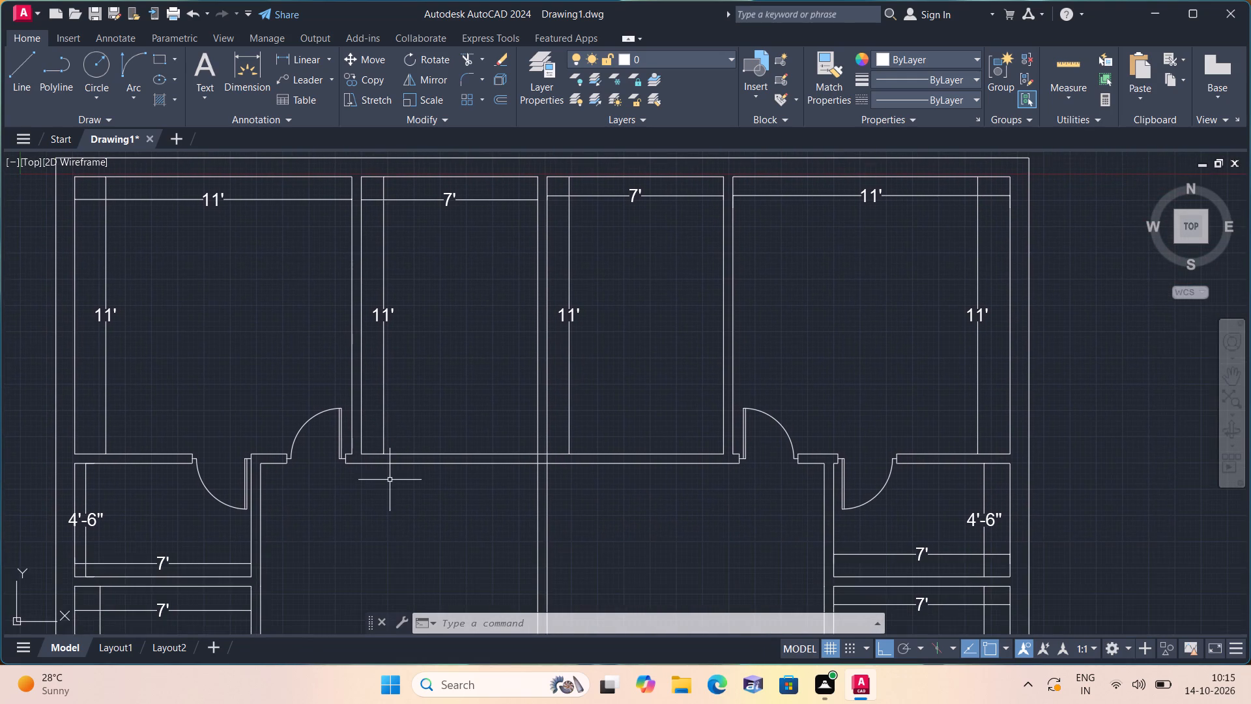
scroll(397, 483, down, 1)
middle_drag(381, 519, 384, 376)
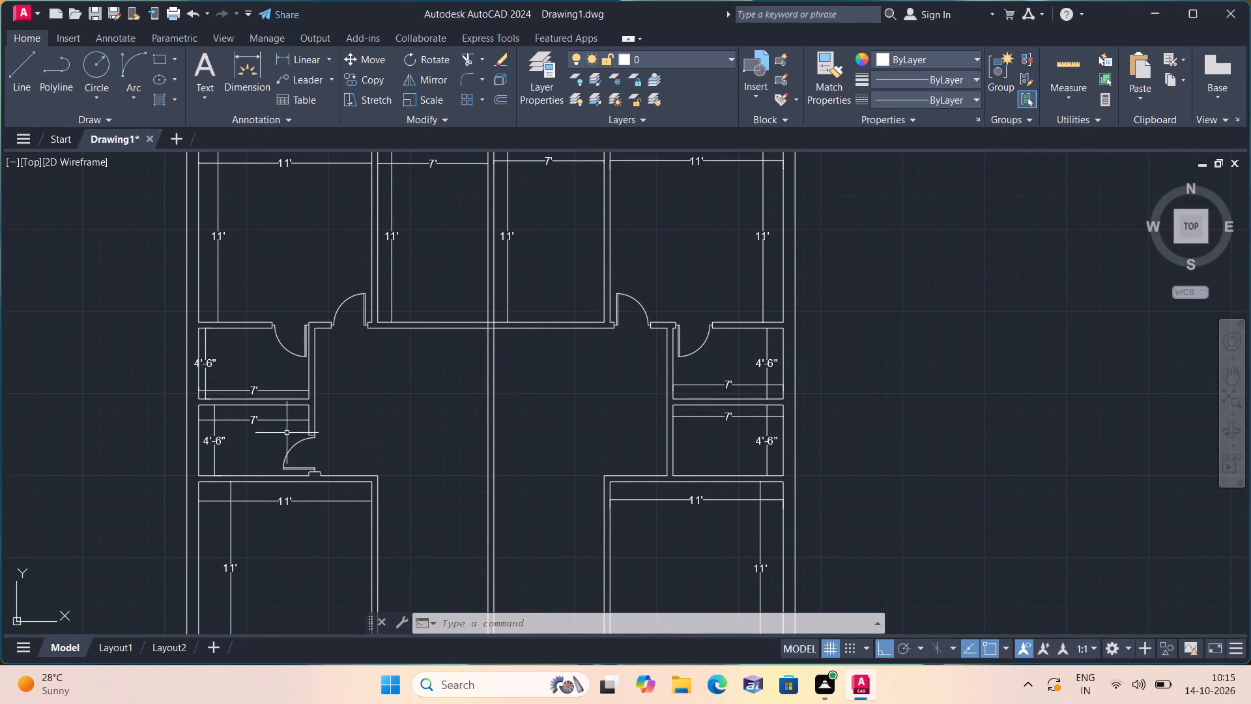
Try to move the vertical 4'-6" dimension of the upper small room on the plan's left side clear of the wall.
scroll(199, 402, up, 2)
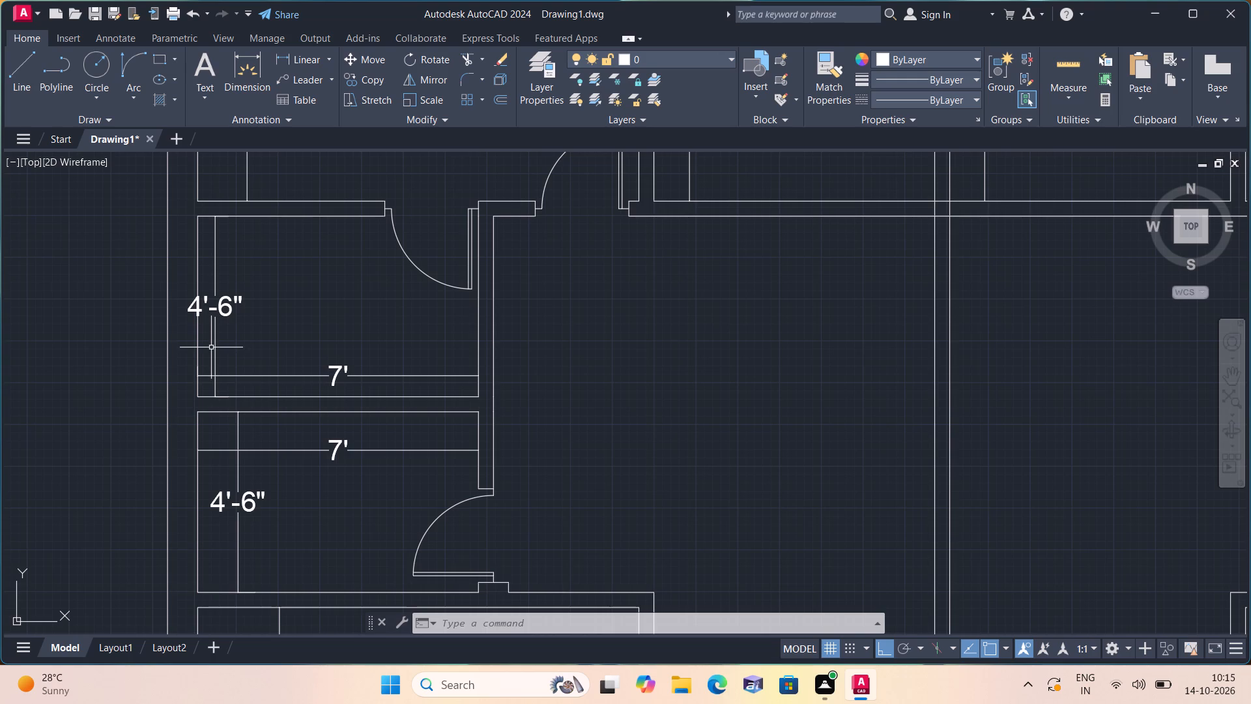
click(211, 347)
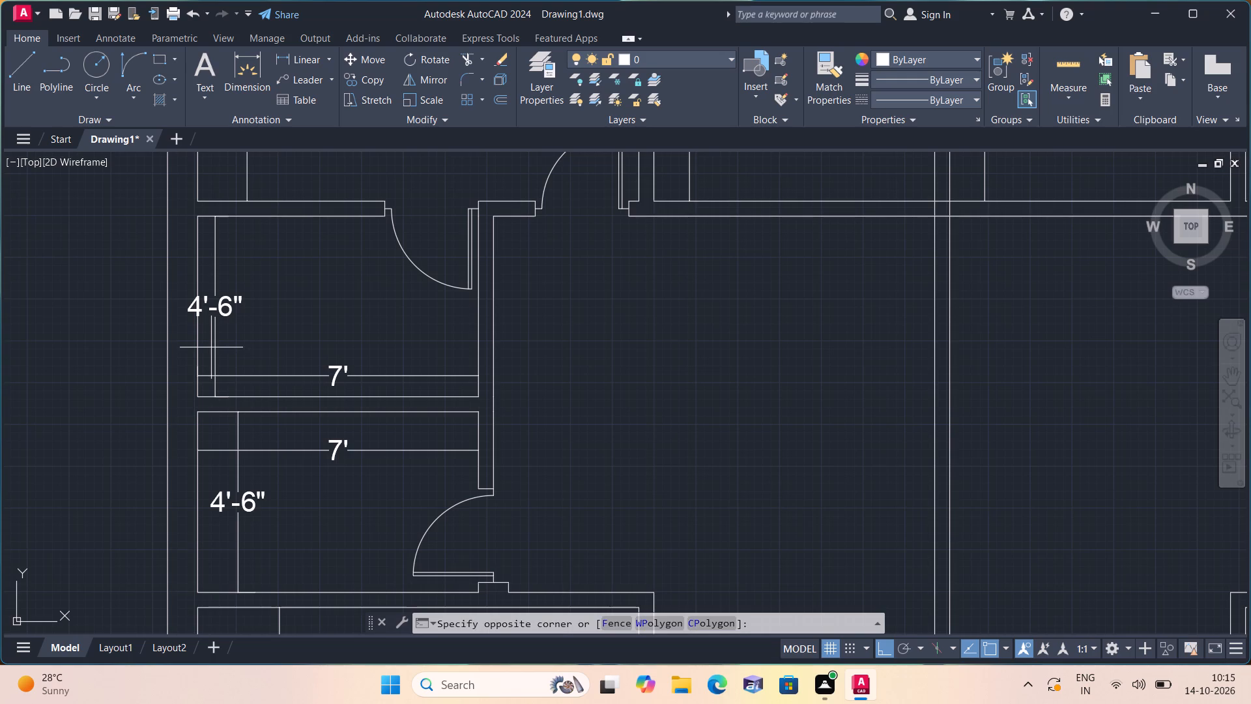
click(207, 332)
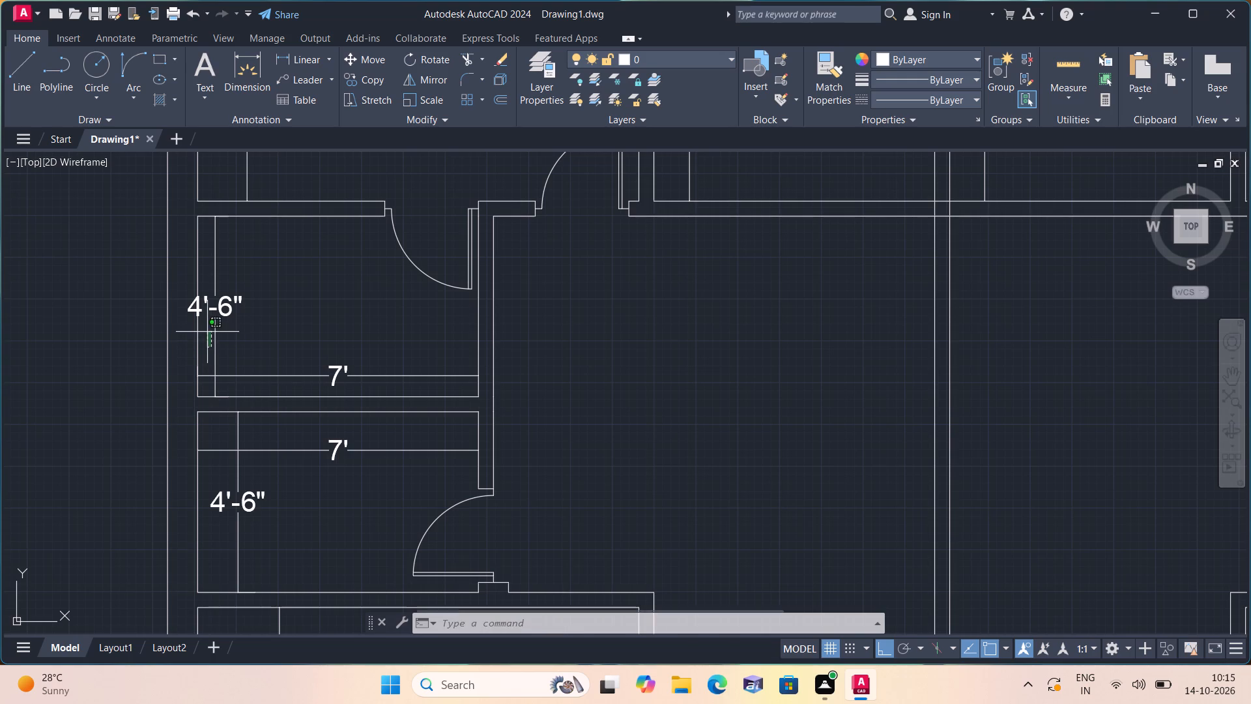
click(212, 327)
click(212, 327)
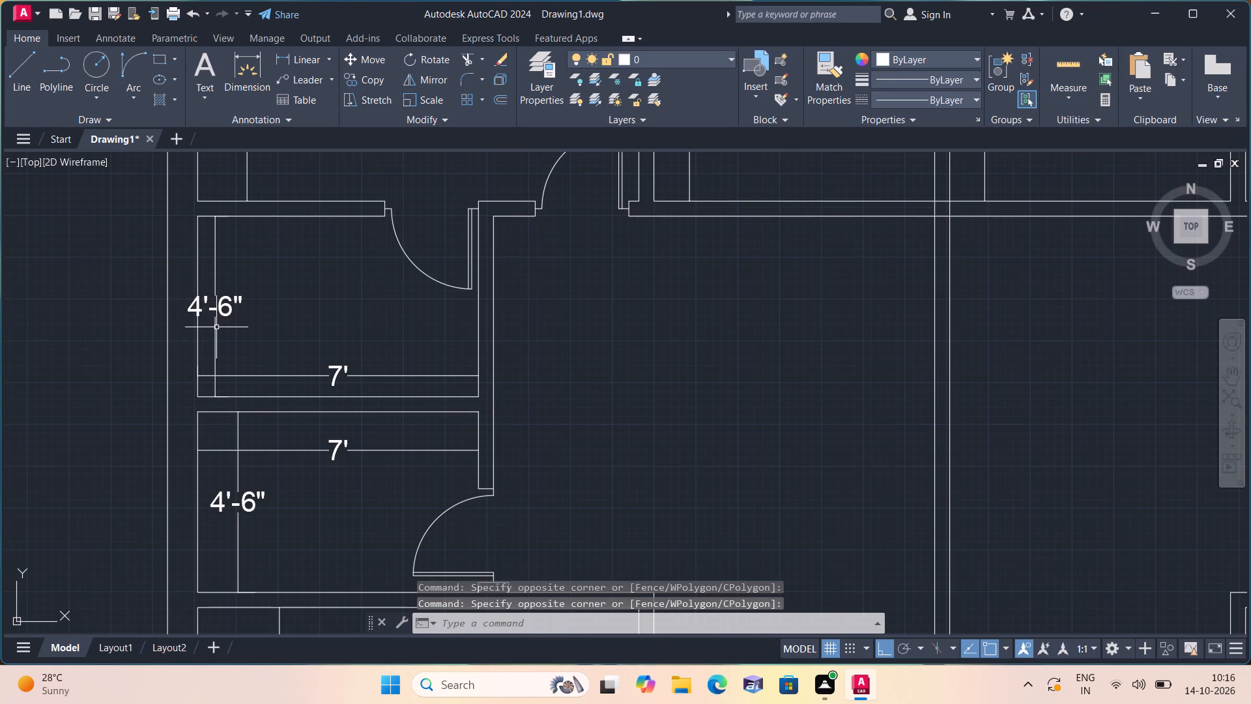
click(216, 327)
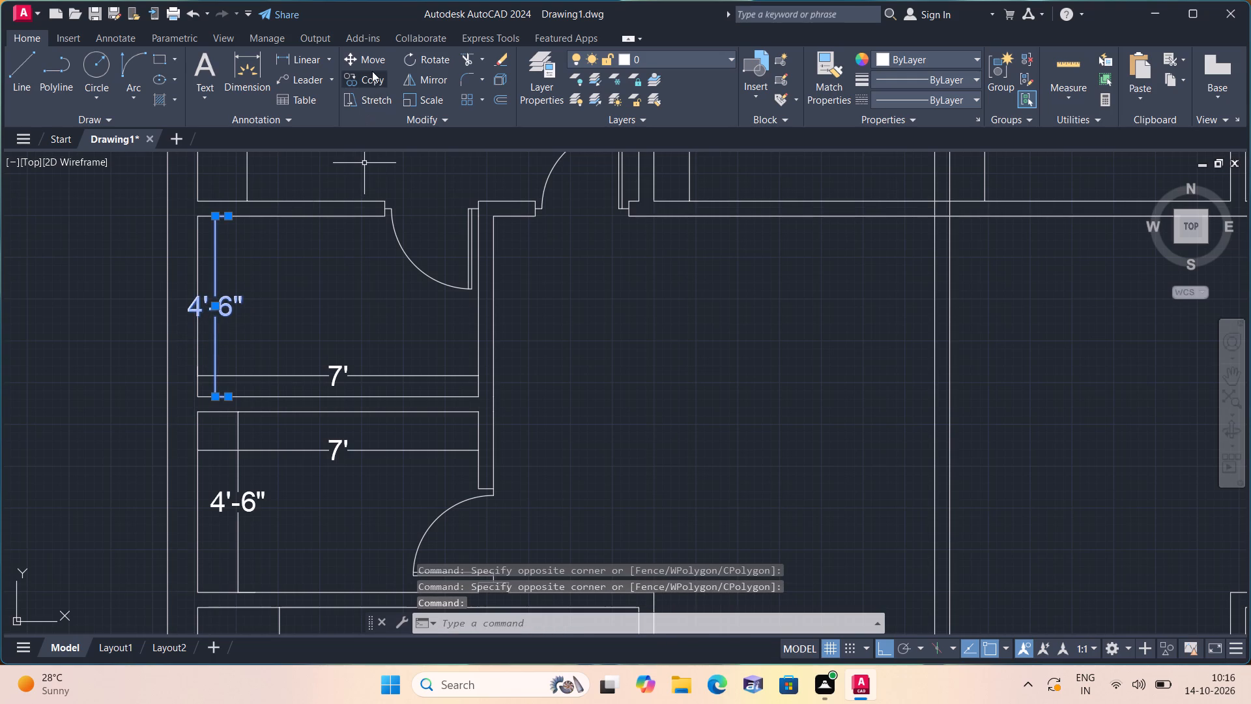
click(372, 63)
click(226, 304)
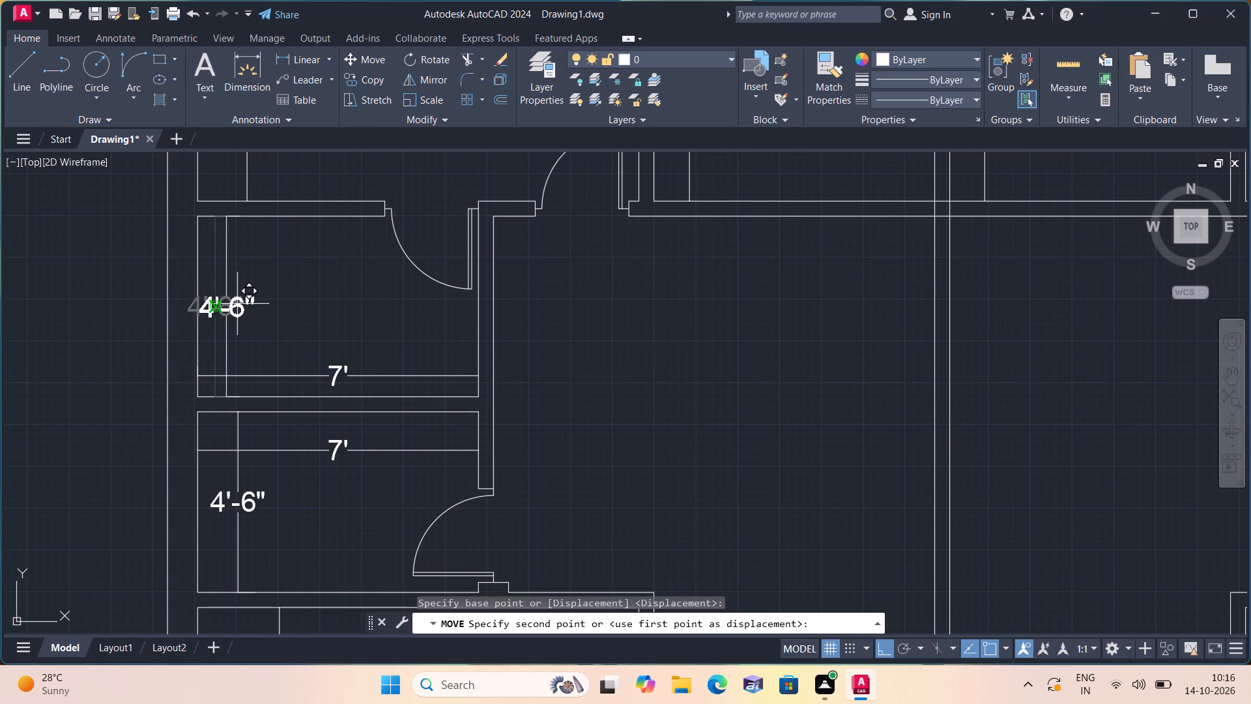
click(240, 304)
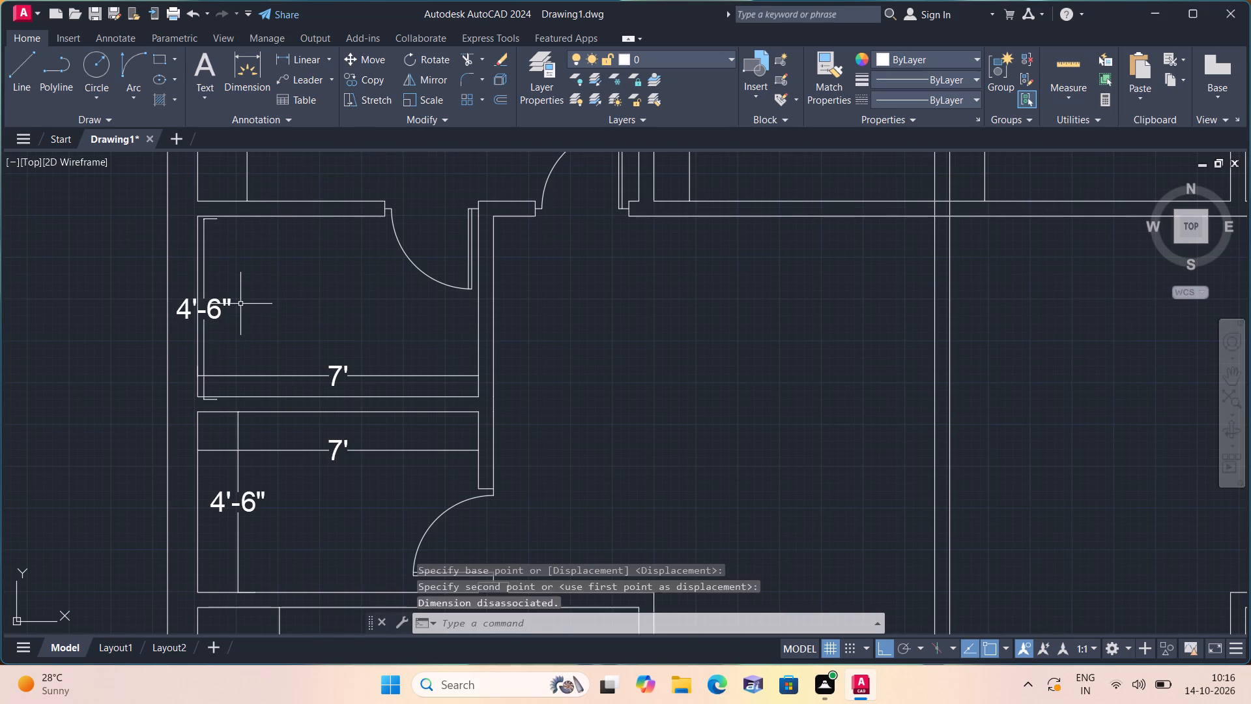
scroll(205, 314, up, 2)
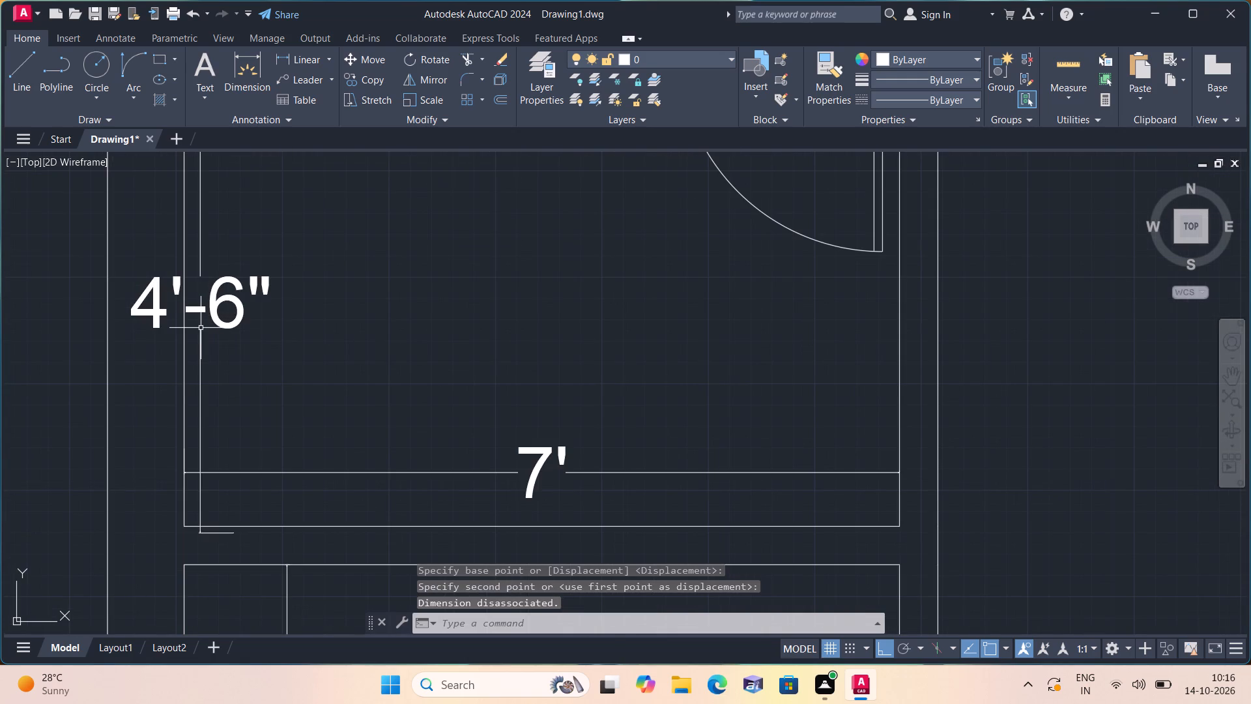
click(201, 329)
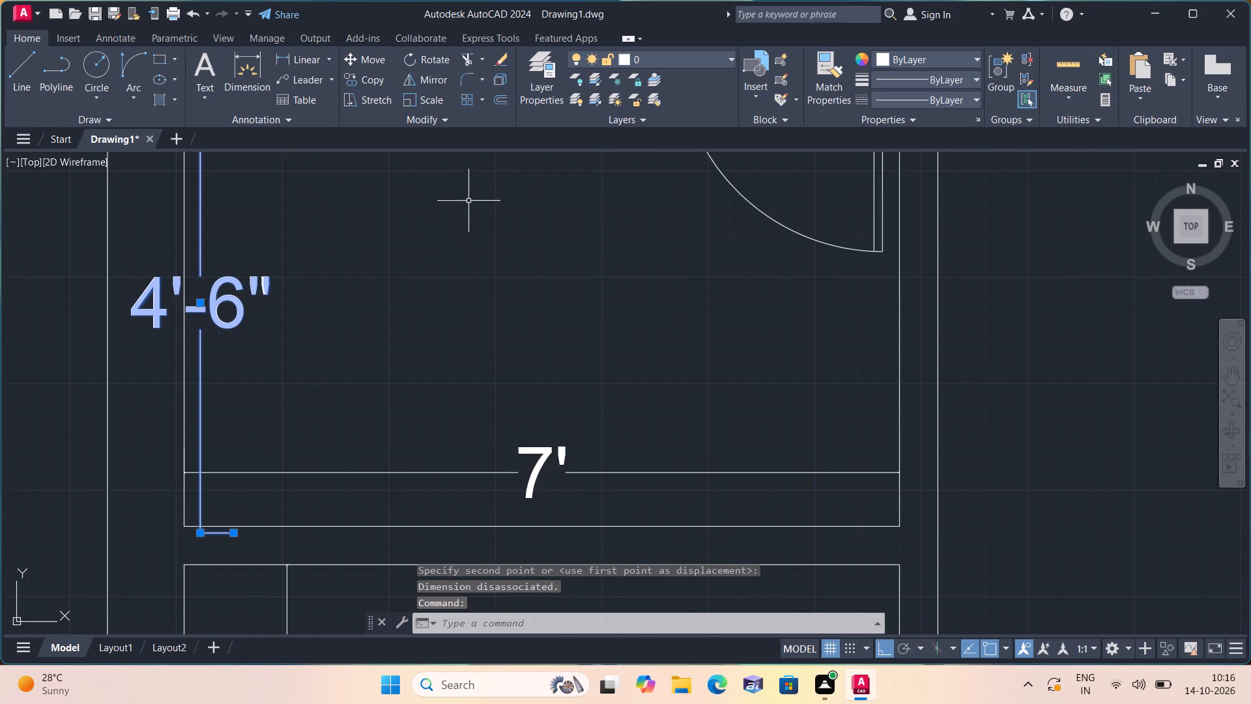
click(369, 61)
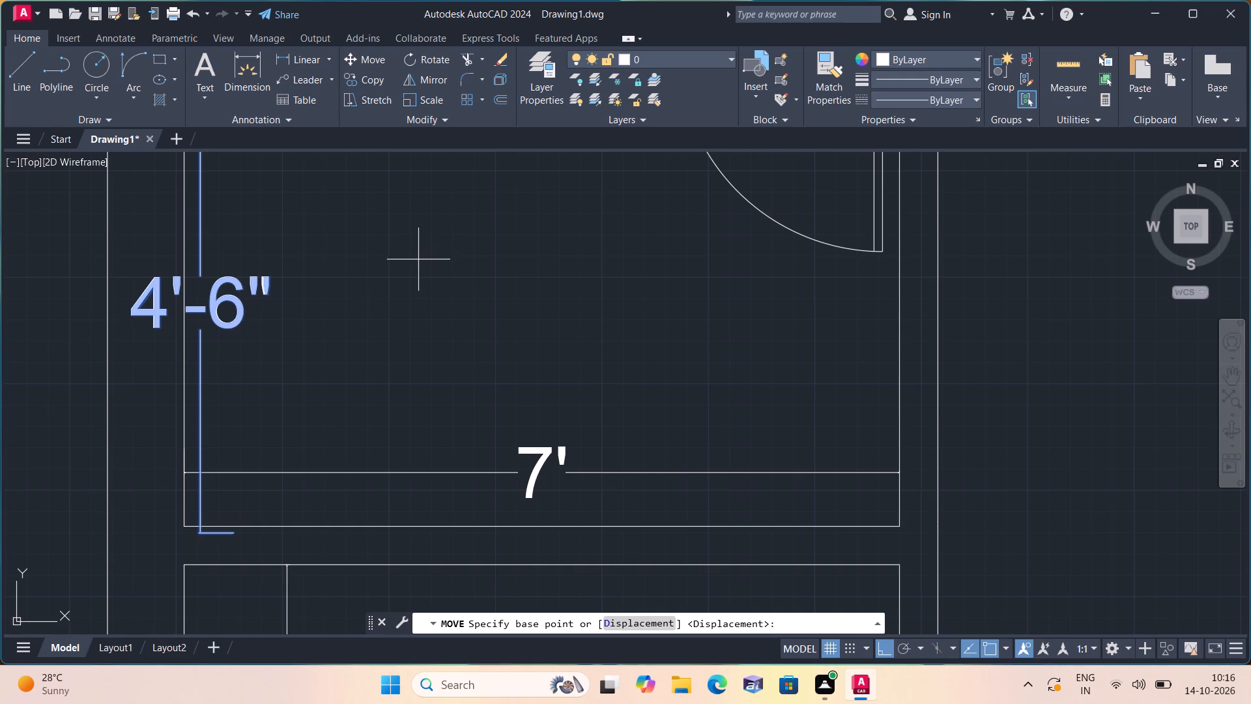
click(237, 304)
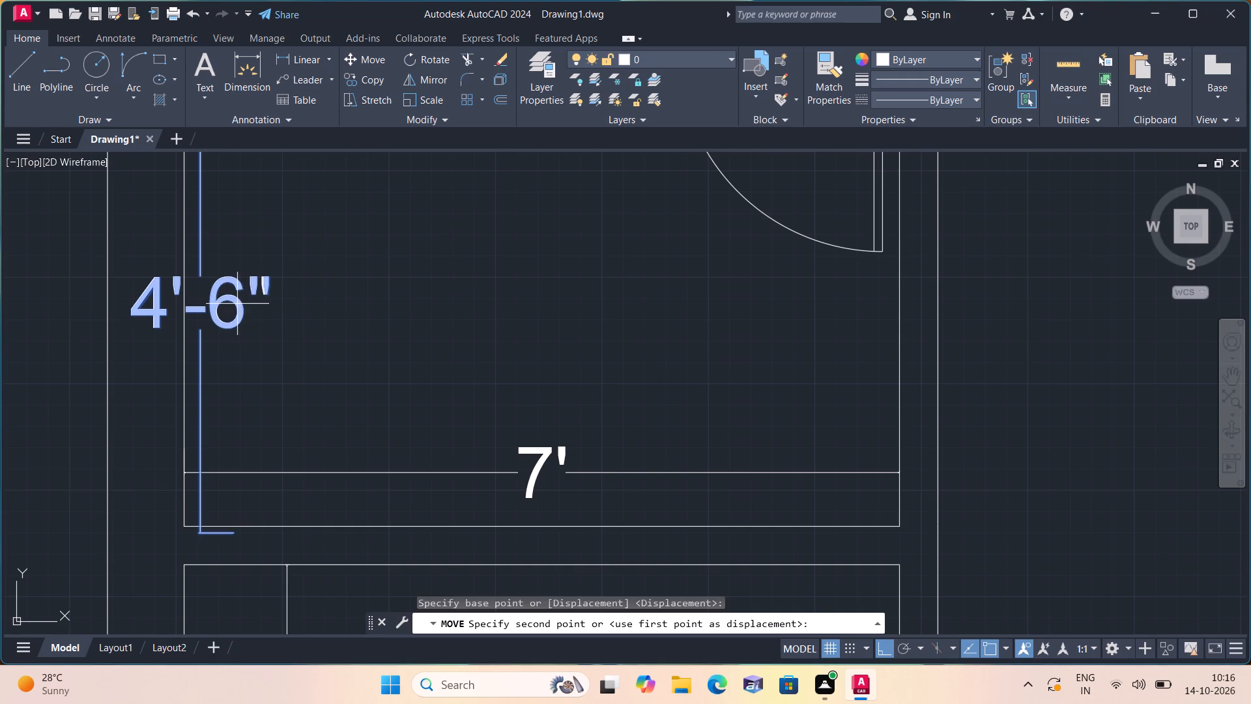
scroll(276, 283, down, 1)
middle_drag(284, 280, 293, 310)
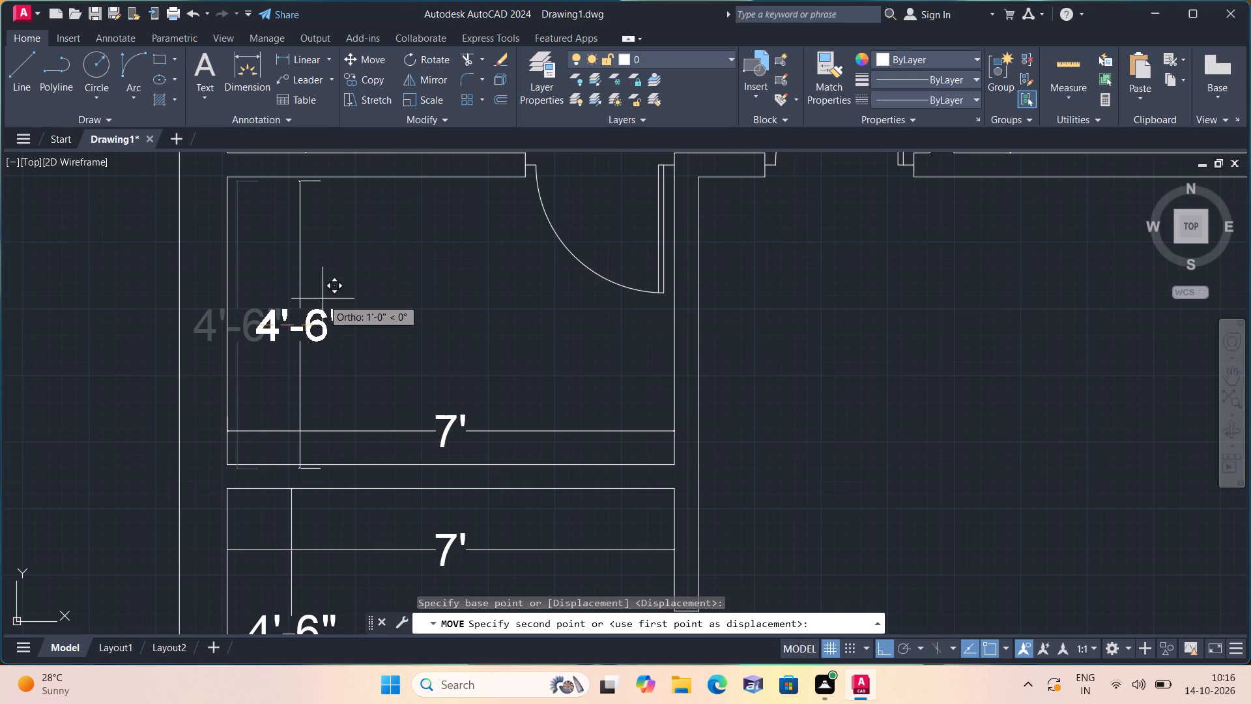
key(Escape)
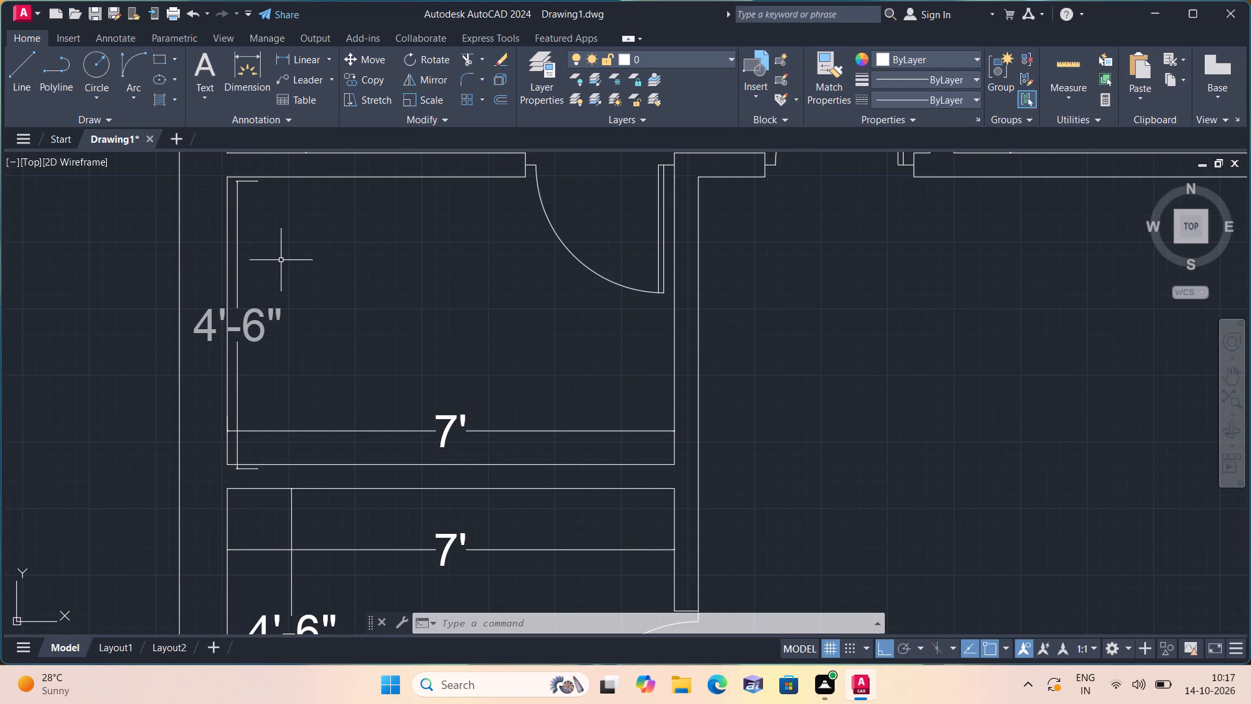
Move the vertical 4'-6" dimension of the plan's upper left small room inward, clear of the wall, with Ortho turned off.
scroll(330, 271, up, 1)
scroll(290, 276, down, 1)
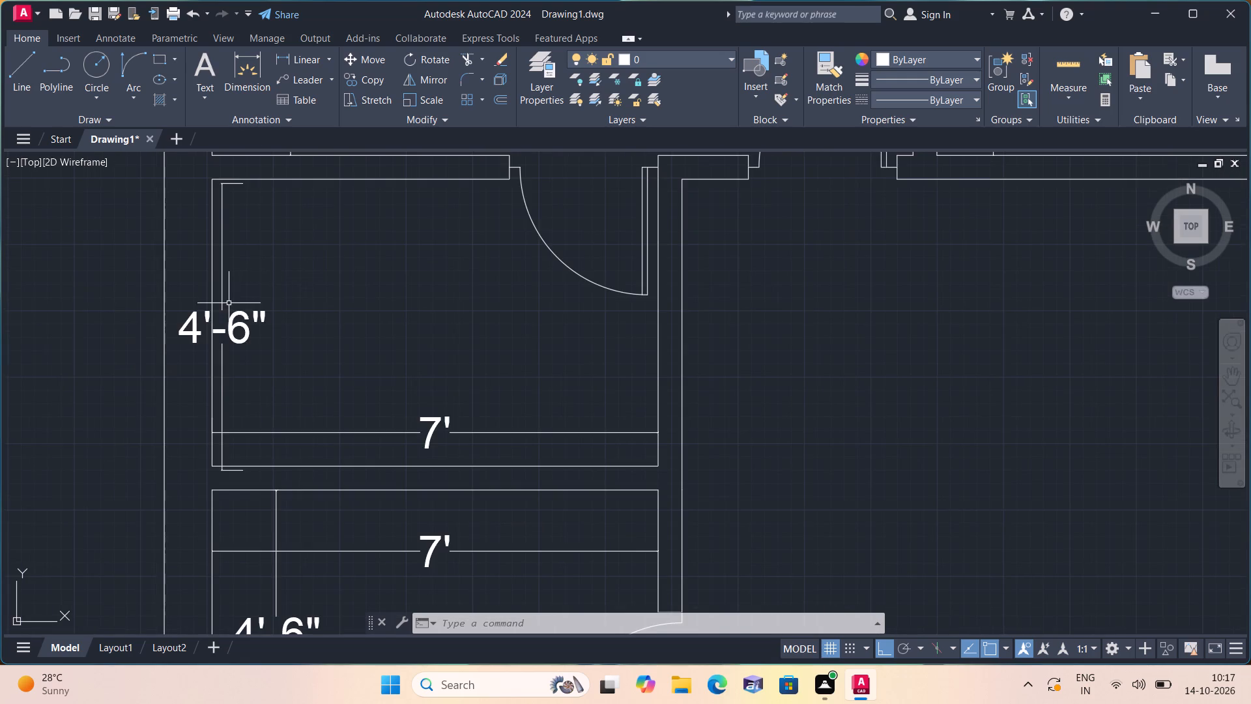
scroll(229, 303, up, 1)
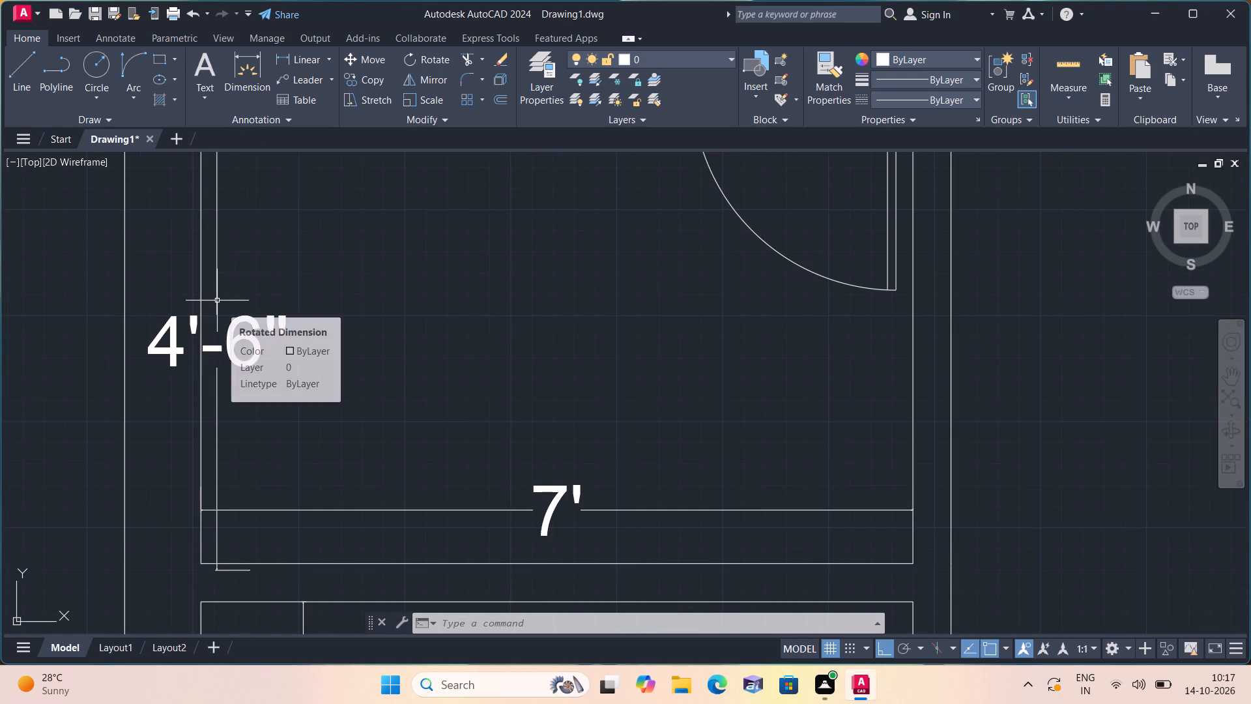
click(217, 301)
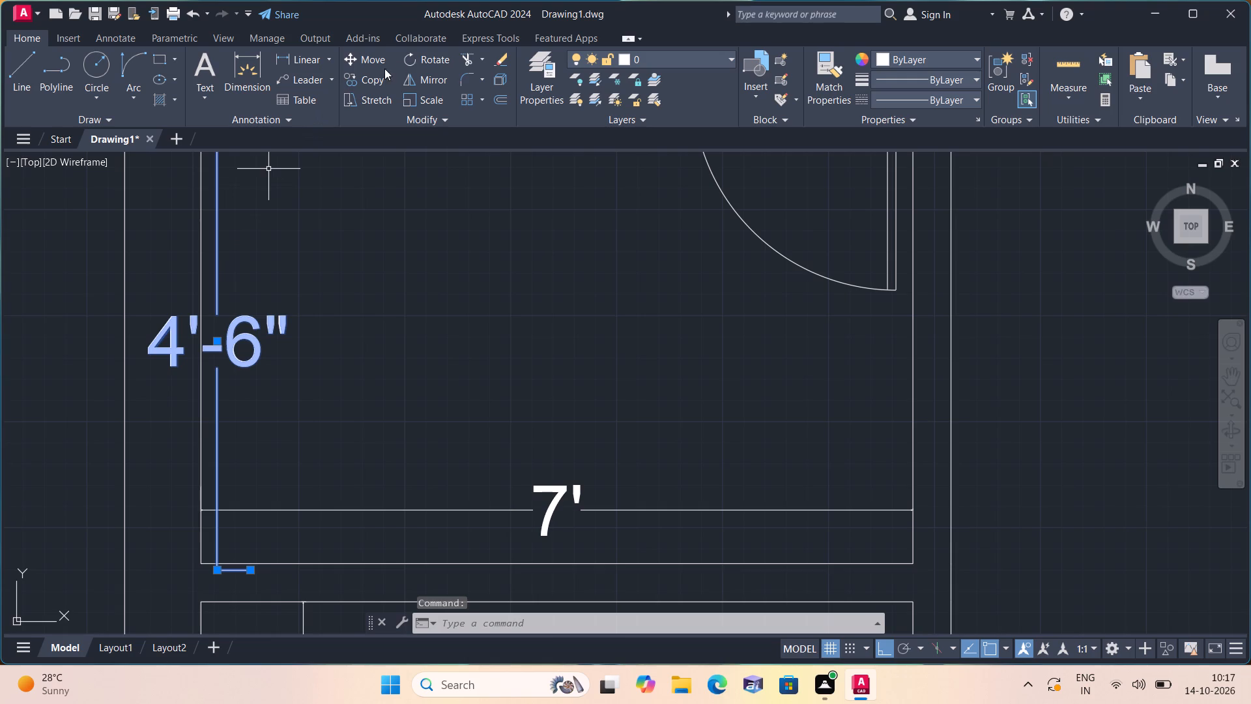
click(377, 61)
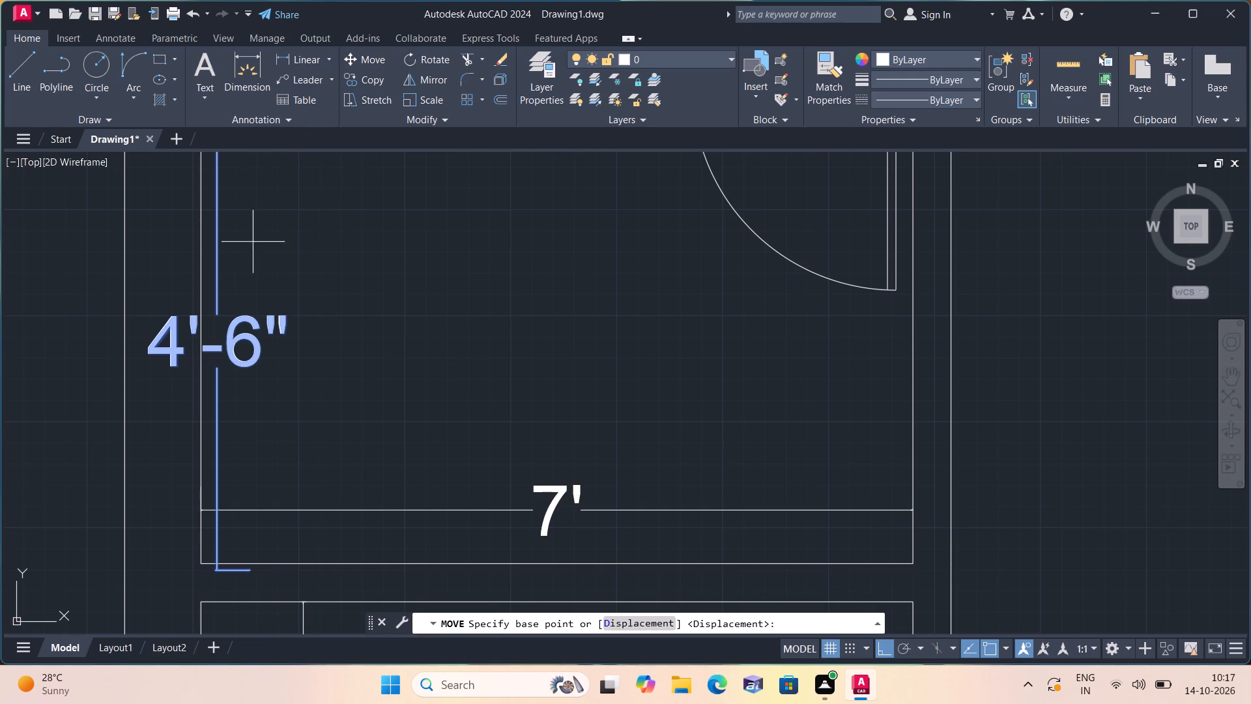
click(216, 229)
scroll(223, 225, down, 1)
middle_drag(223, 225, 259, 295)
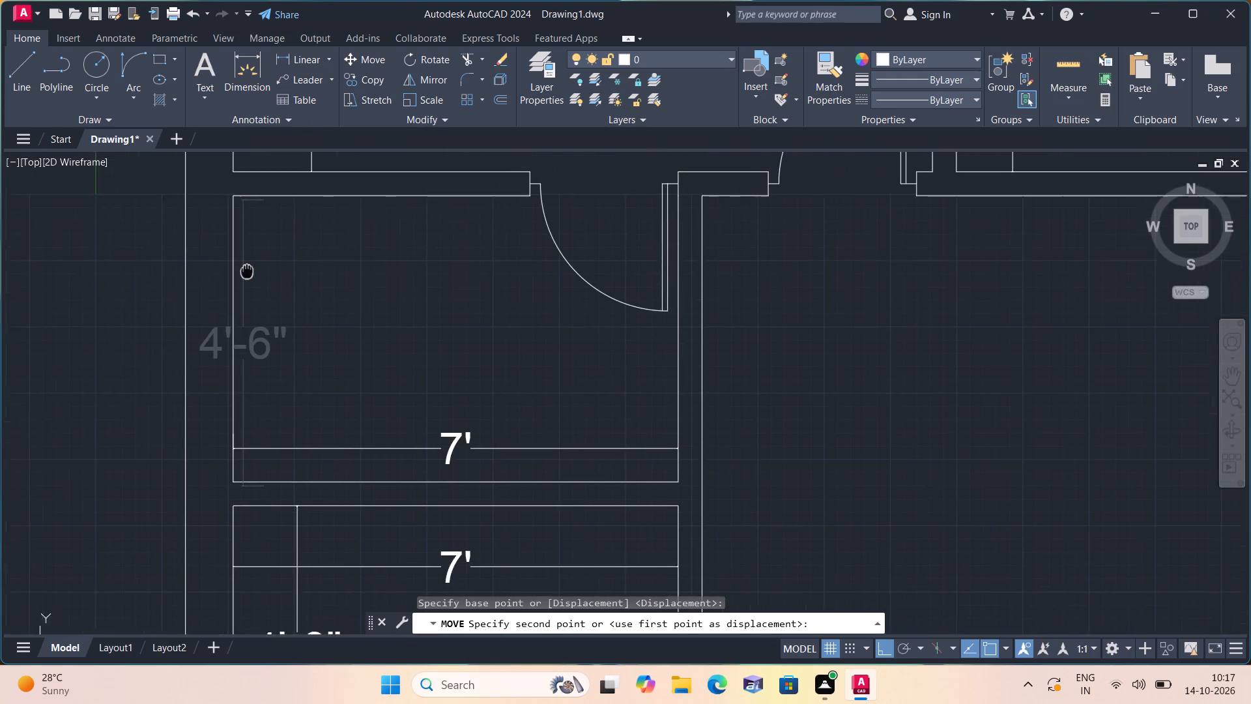
middle_drag(259, 295, 259, 295)
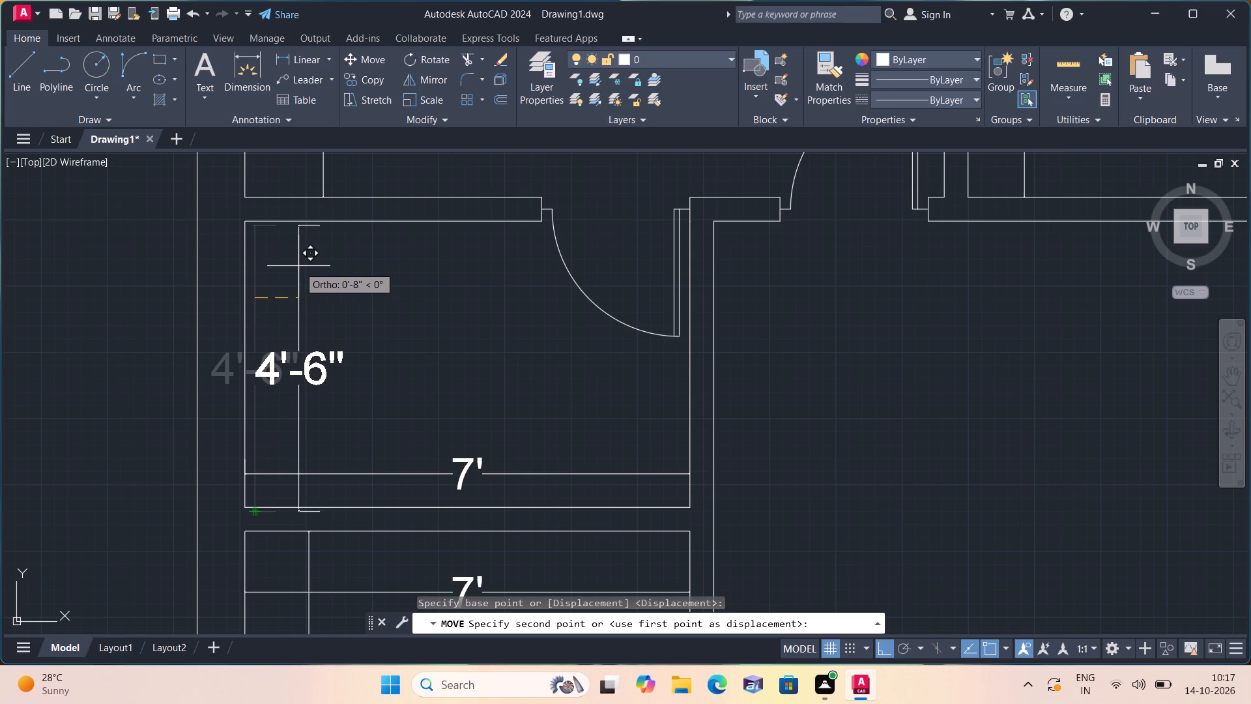
scroll(300, 266, up, 1)
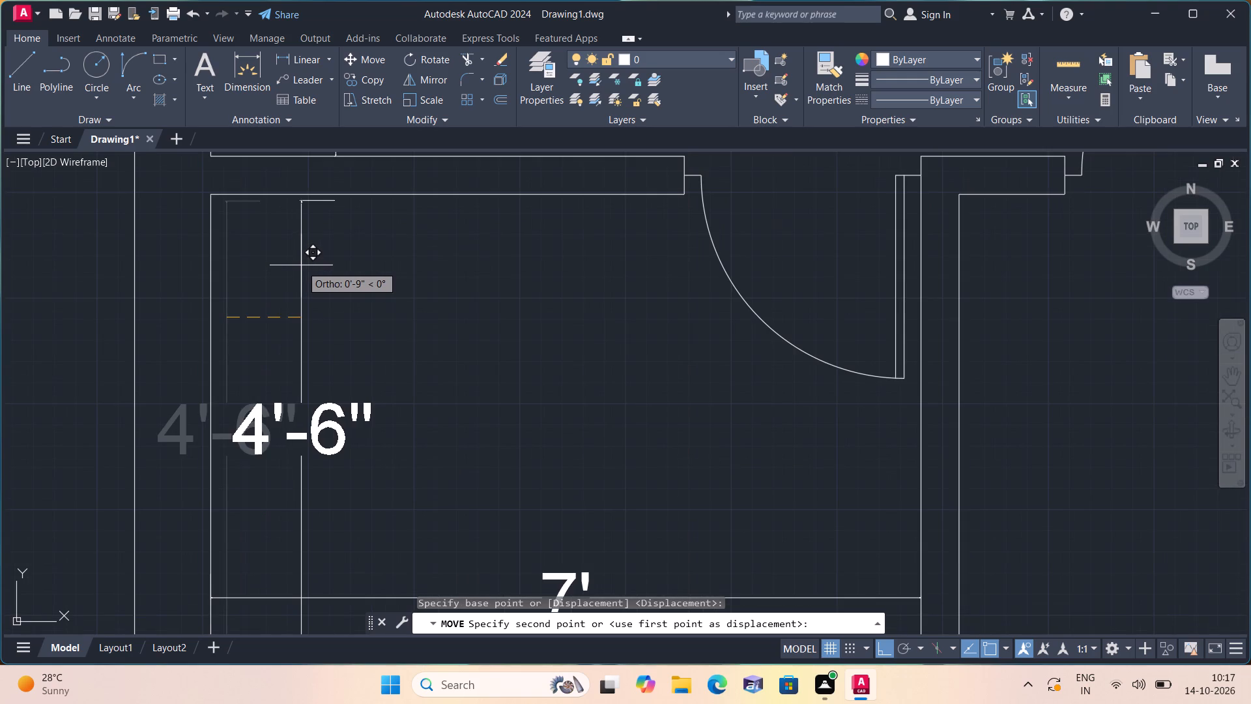
scroll(300, 258, down, 1)
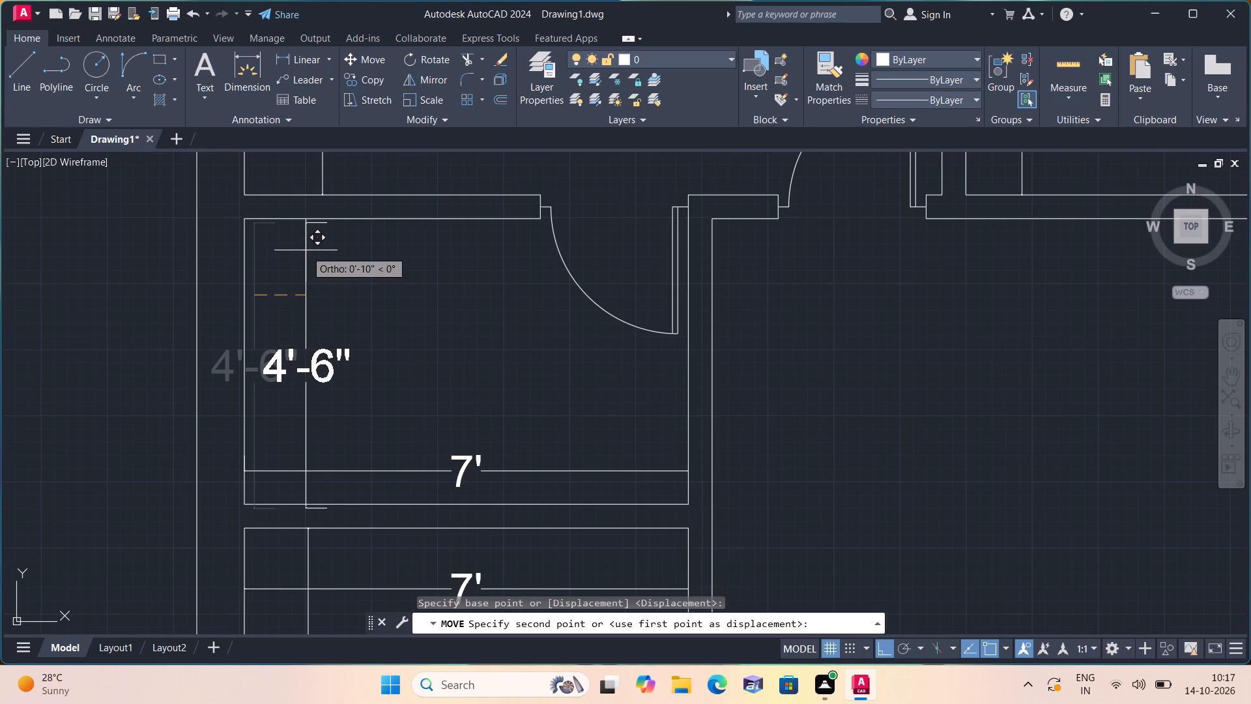
key(F8)
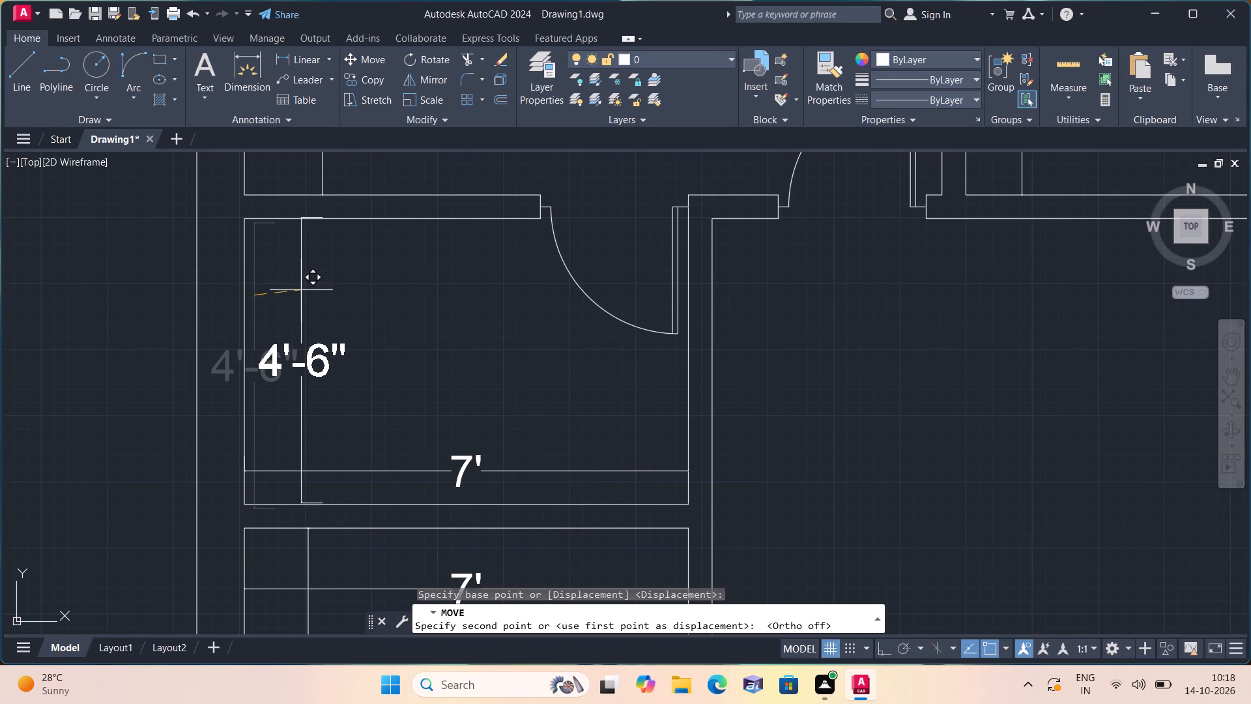
scroll(301, 290, down, 1)
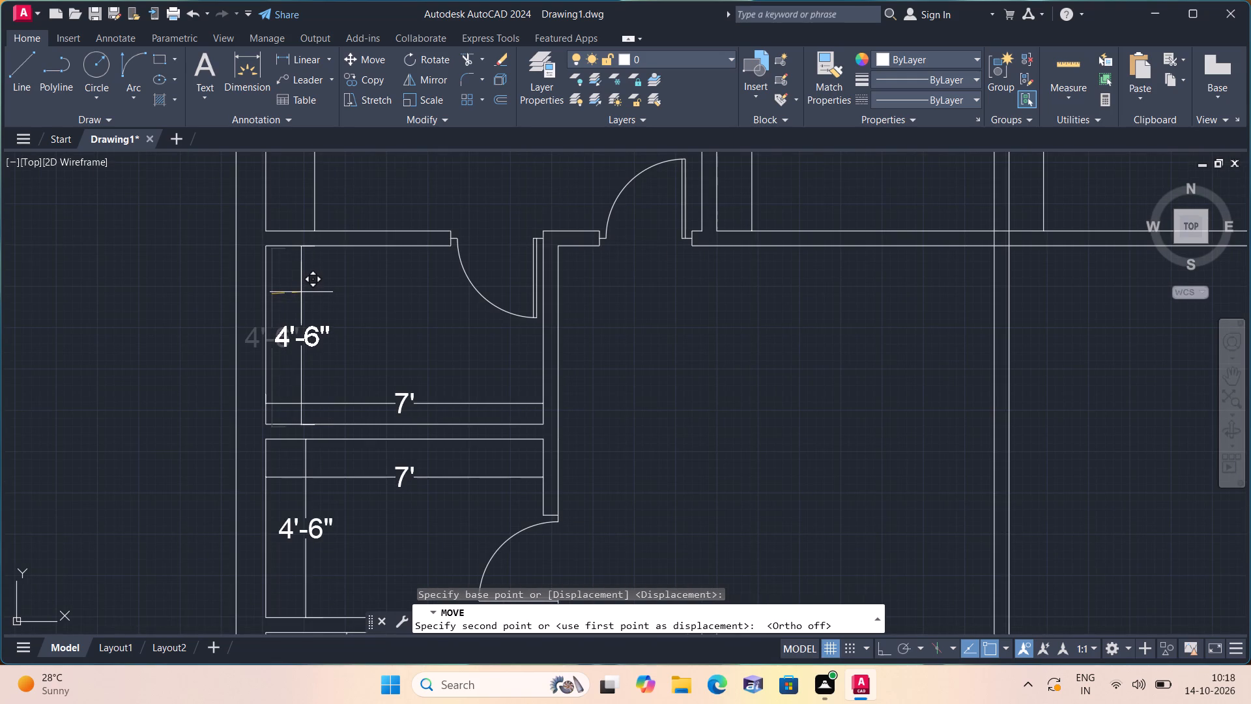
click(301, 292)
Examine the floor plan from the top rooms to the bottom rooms for dimension placement and missing elements.
scroll(296, 294, down, 2)
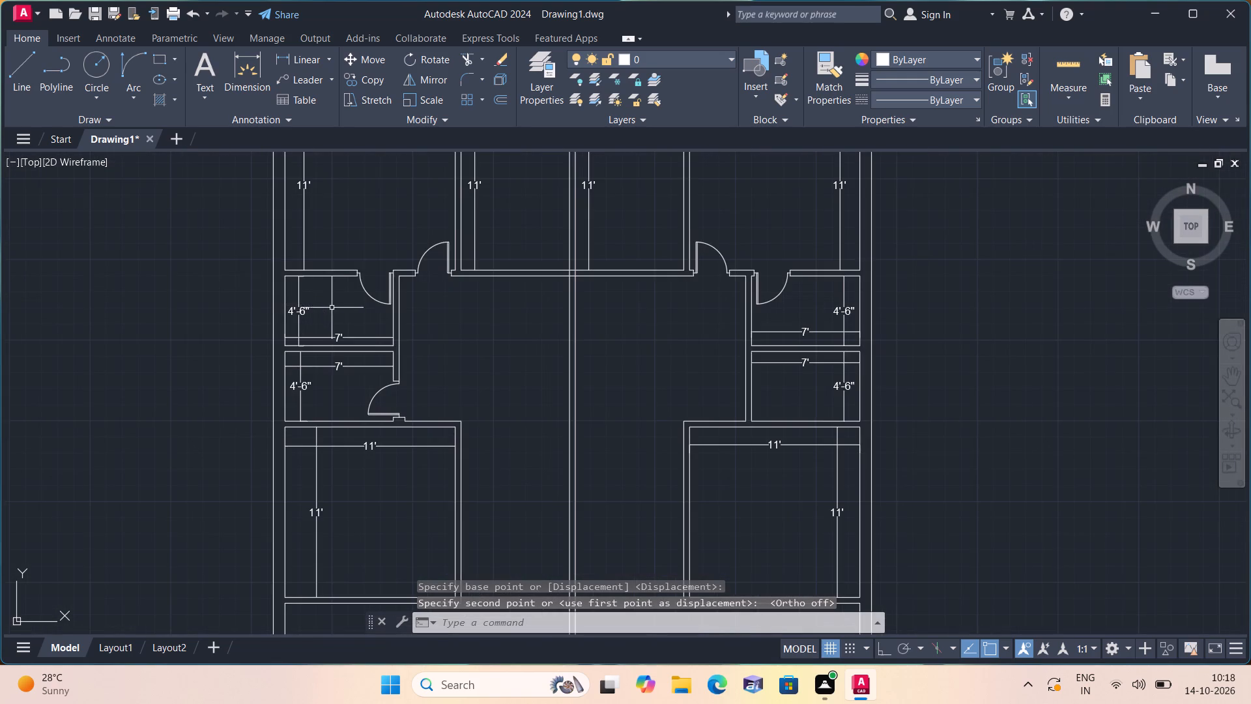
middle_drag(370, 332, 384, 398)
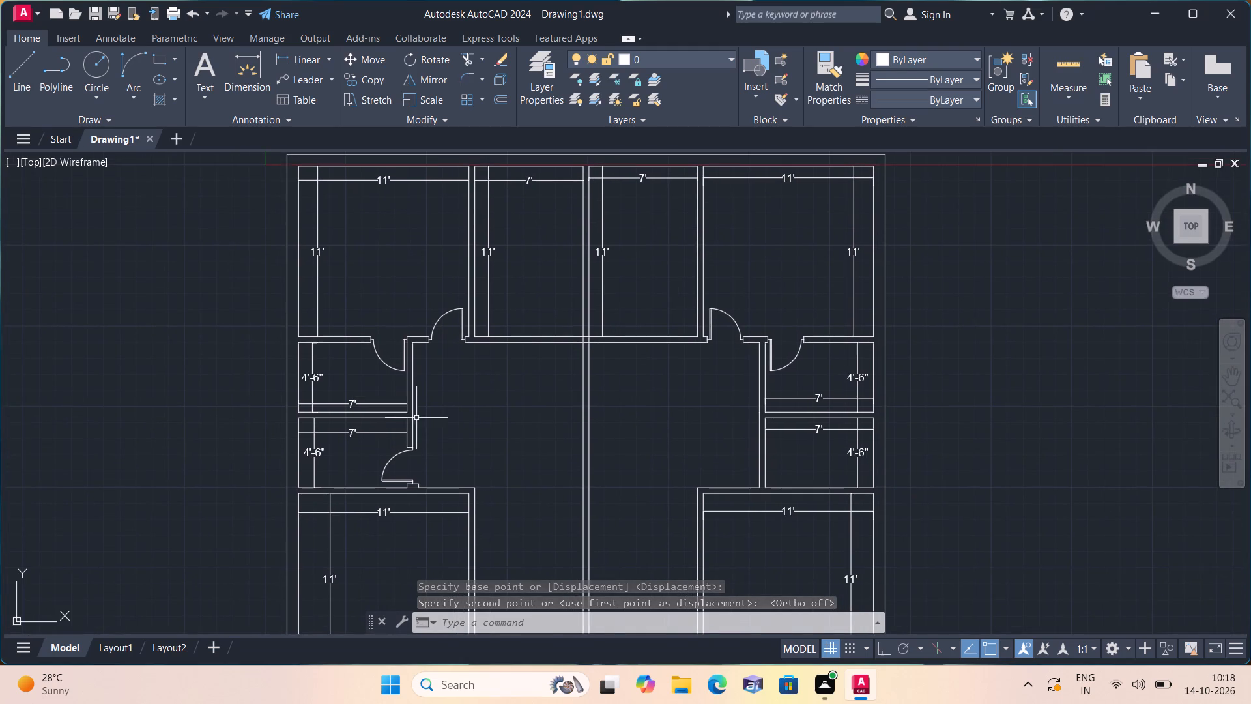
scroll(430, 421, down, 2)
scroll(440, 439, up, 1)
middle_drag(440, 437, 519, 383)
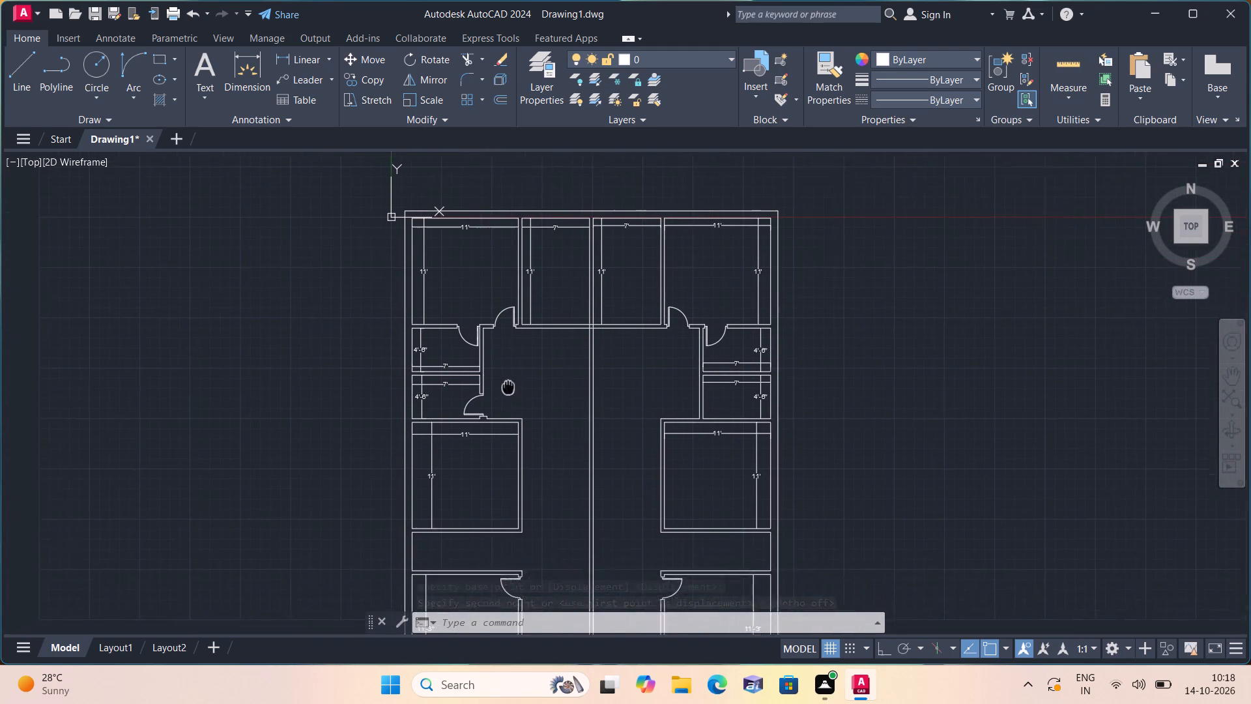
middle_drag(519, 383, 523, 382)
scroll(560, 383, up, 1)
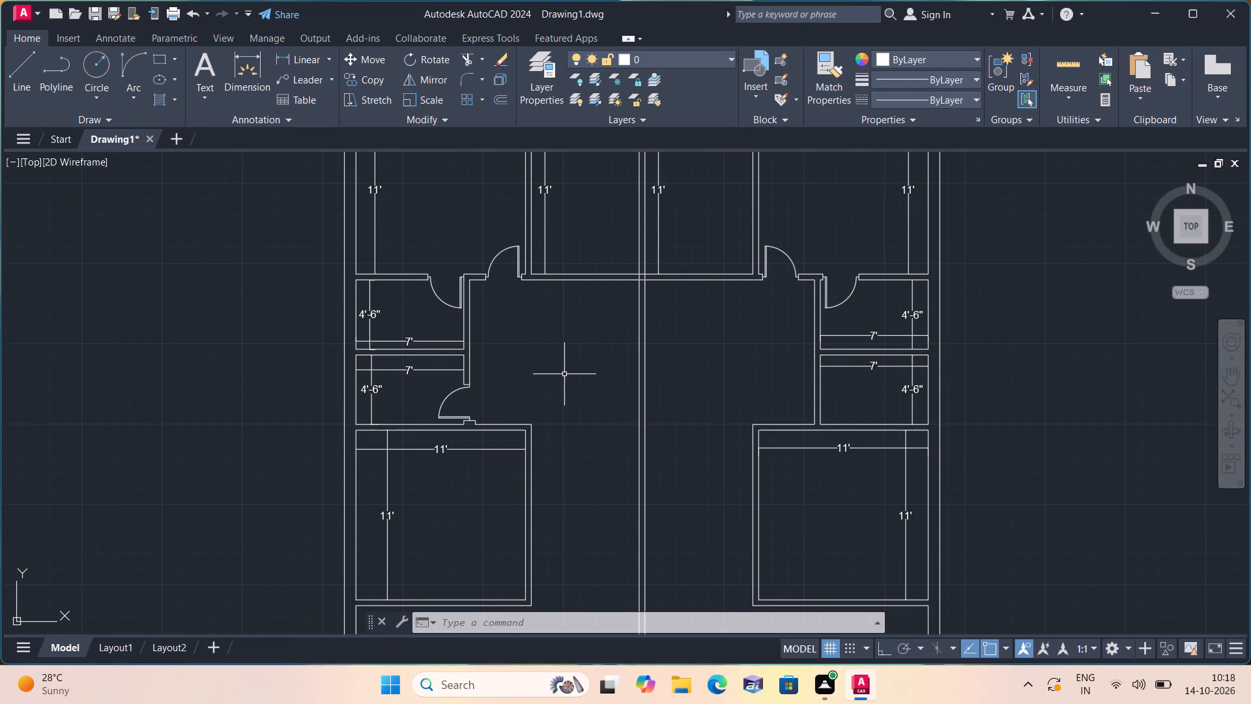
middle_drag(546, 378, 582, 541)
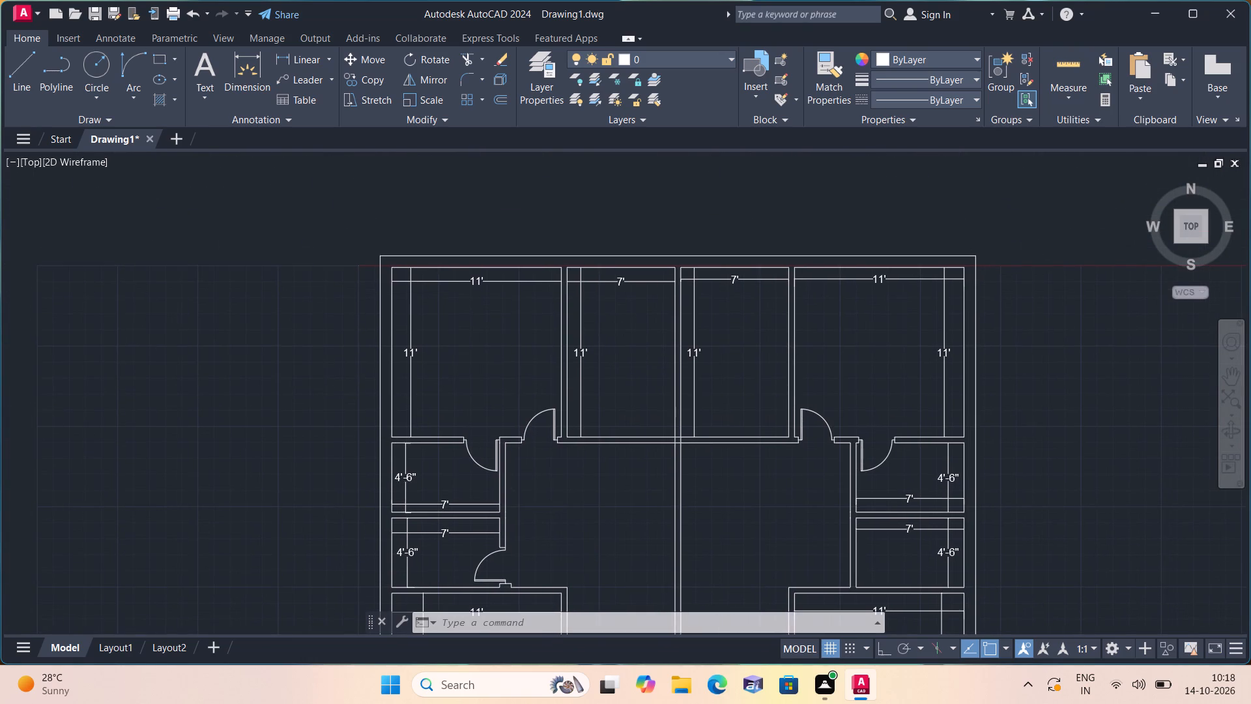
middle_drag(582, 541, 568, 512)
scroll(578, 540, up, 1)
scroll(568, 512, down, 1)
middle_drag(662, 497, 641, 448)
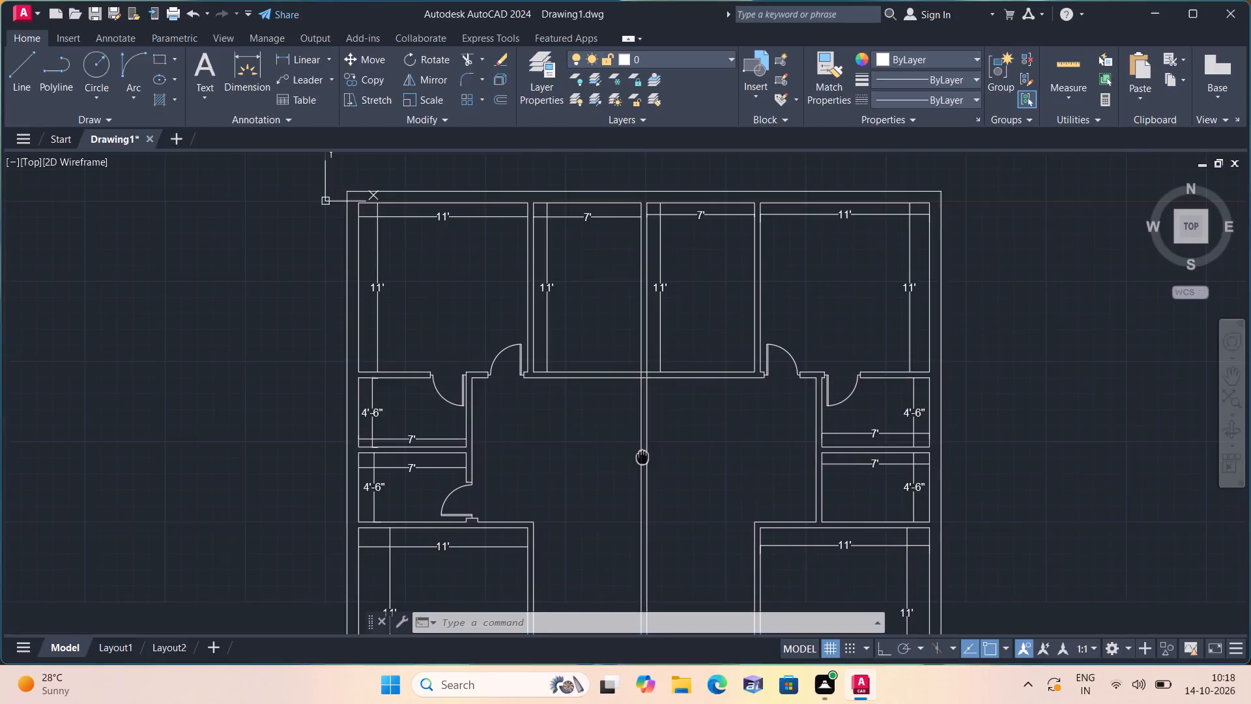
middle_drag(641, 448, 641, 447)
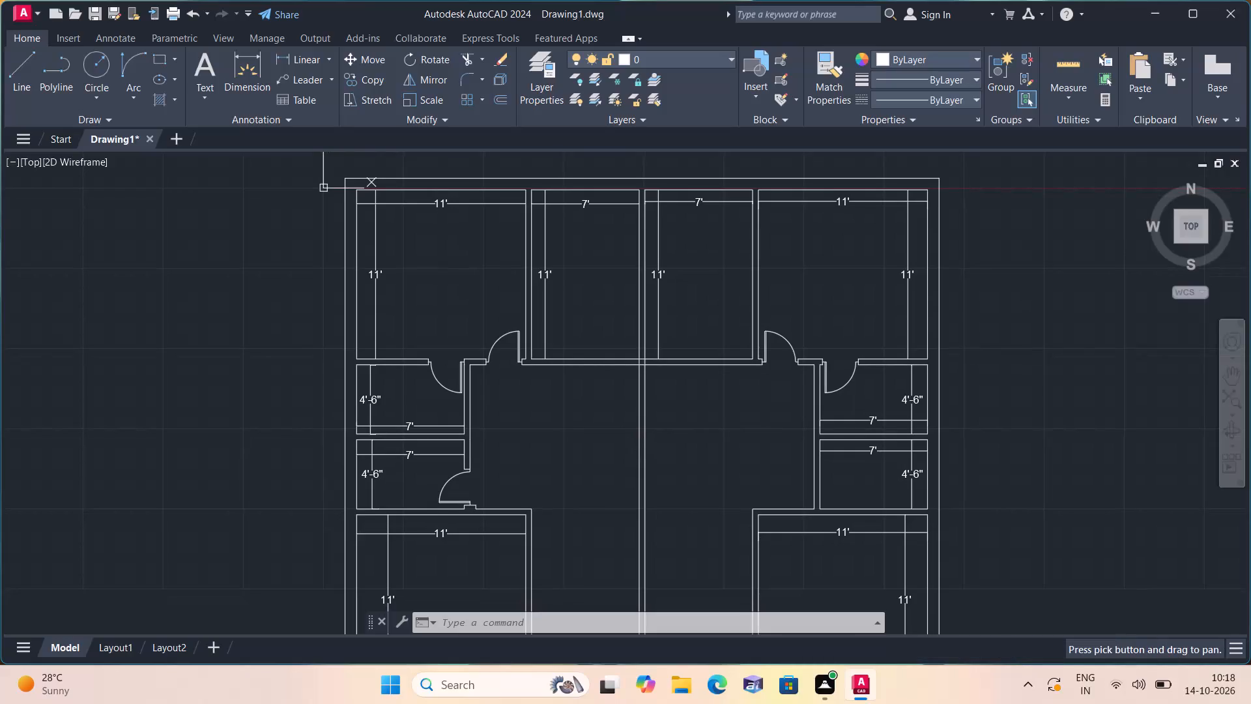
middle_drag(641, 447, 625, 394)
scroll(640, 447, down, 1)
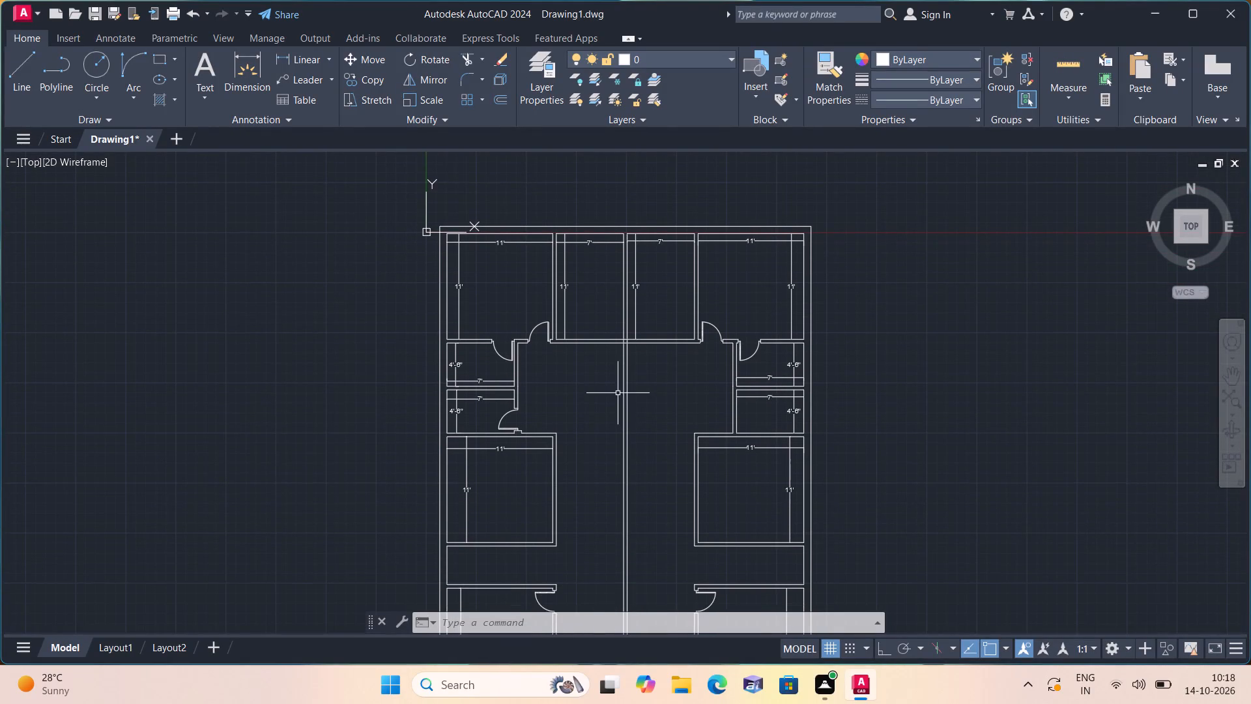
scroll(618, 393, up, 1)
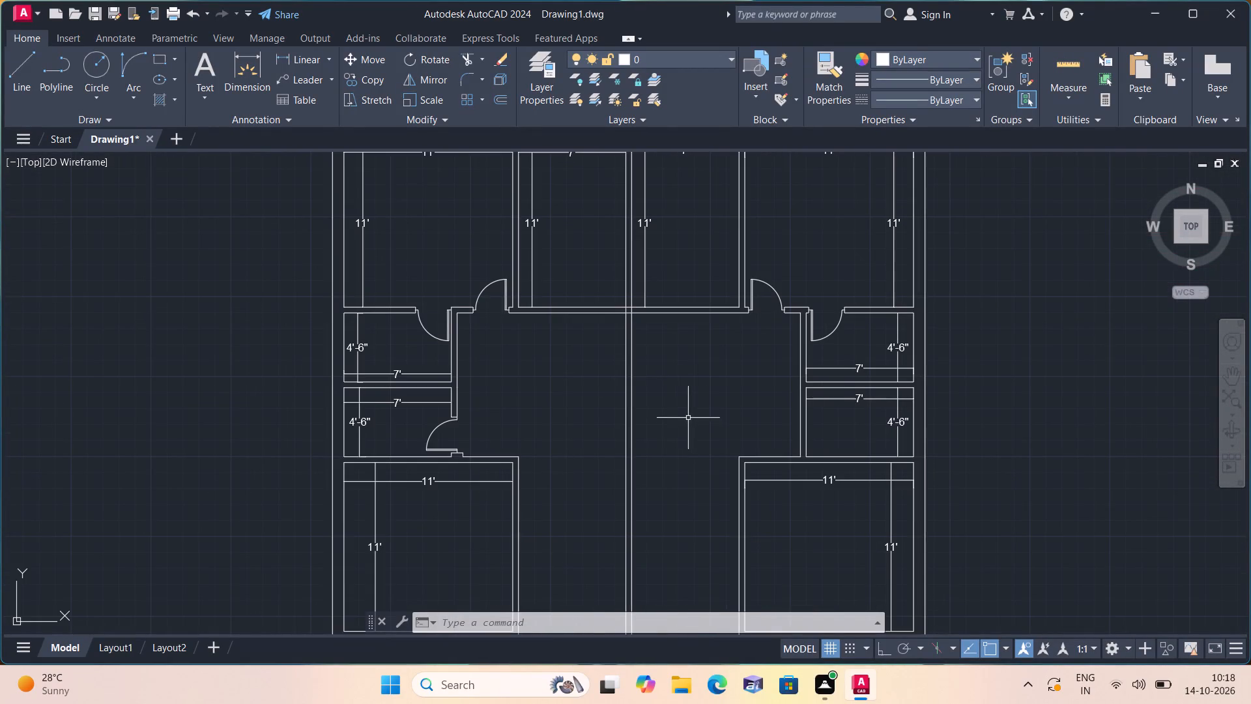
middle_drag(693, 420, 668, 338)
middle_drag(605, 402, 571, 324)
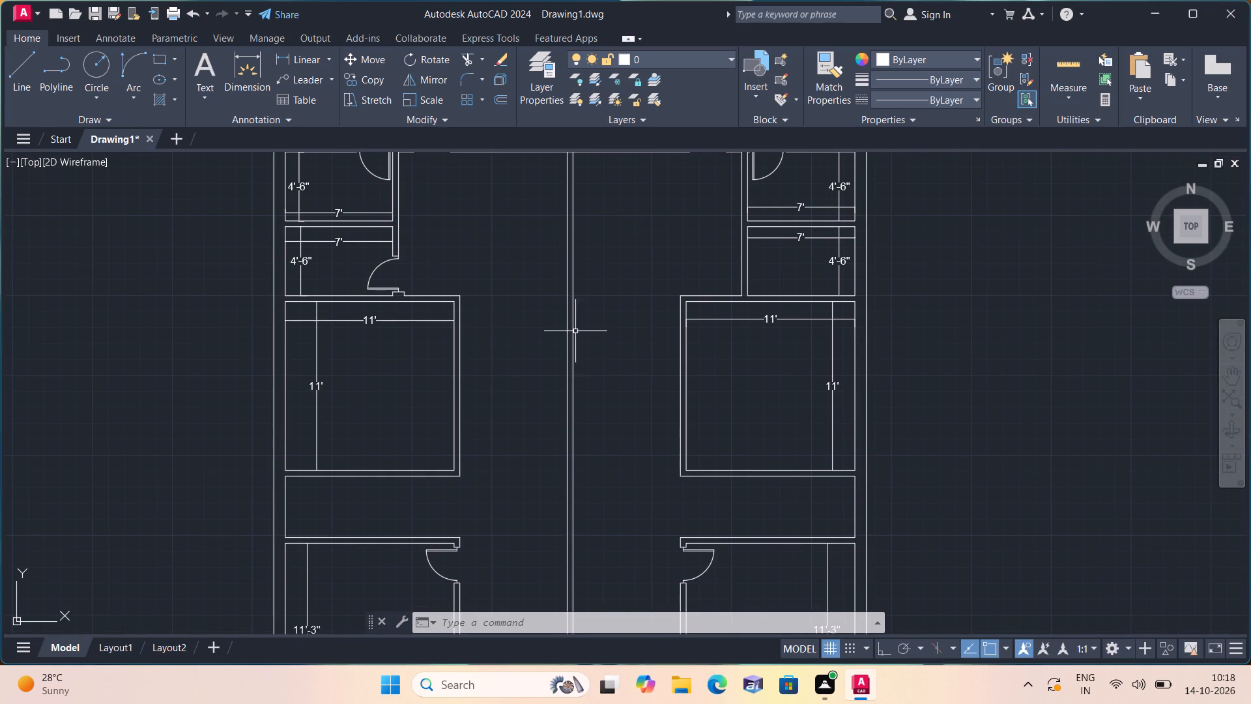
middle_drag(561, 424, 553, 319)
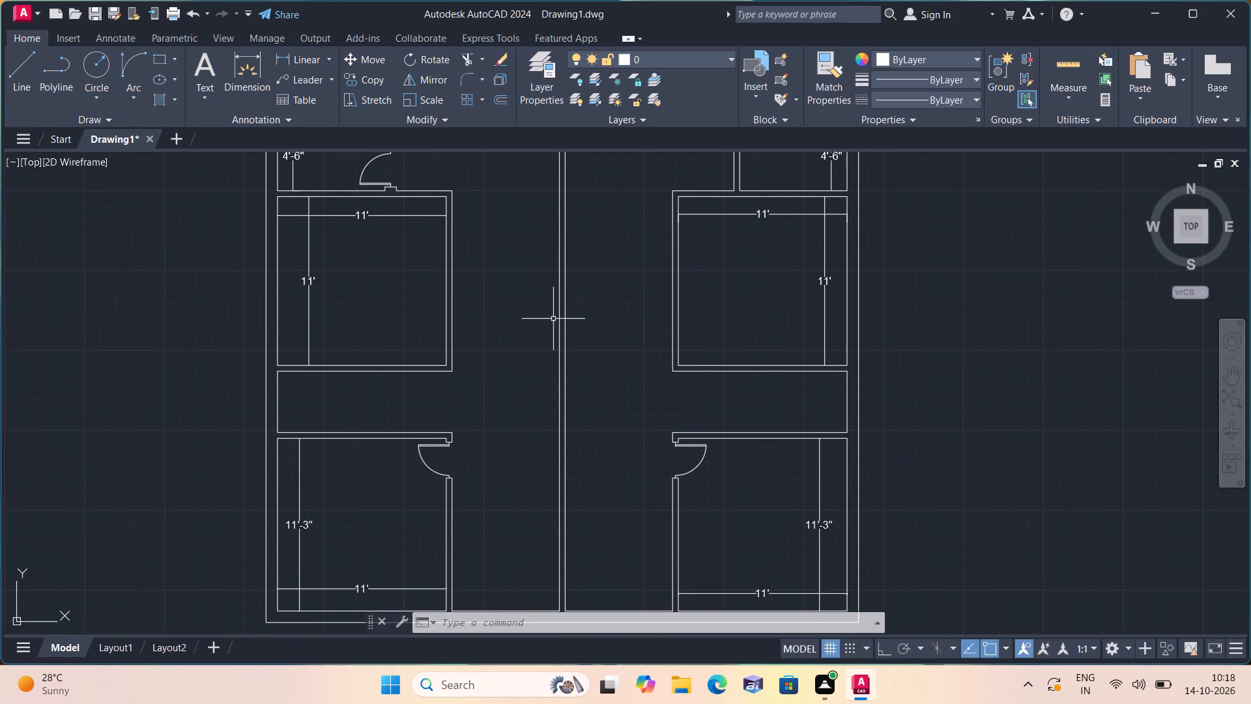
middle_drag(570, 371, 556, 329)
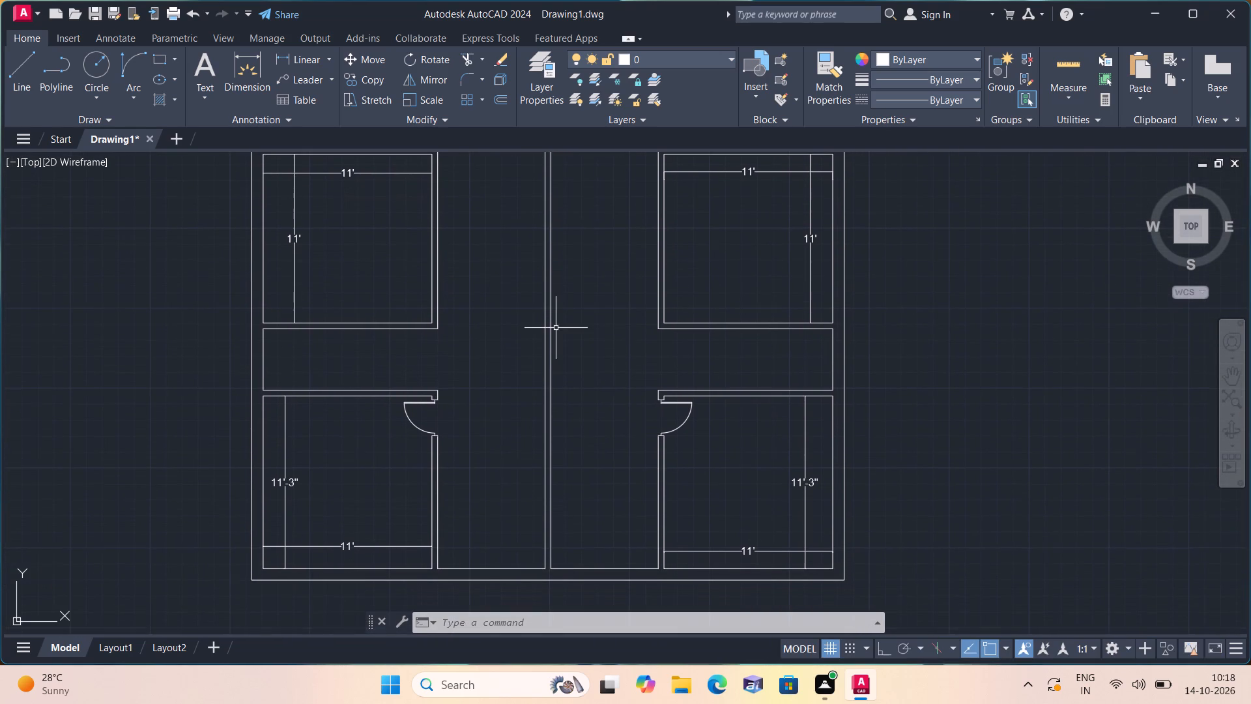
middle_drag(556, 328, 575, 407)
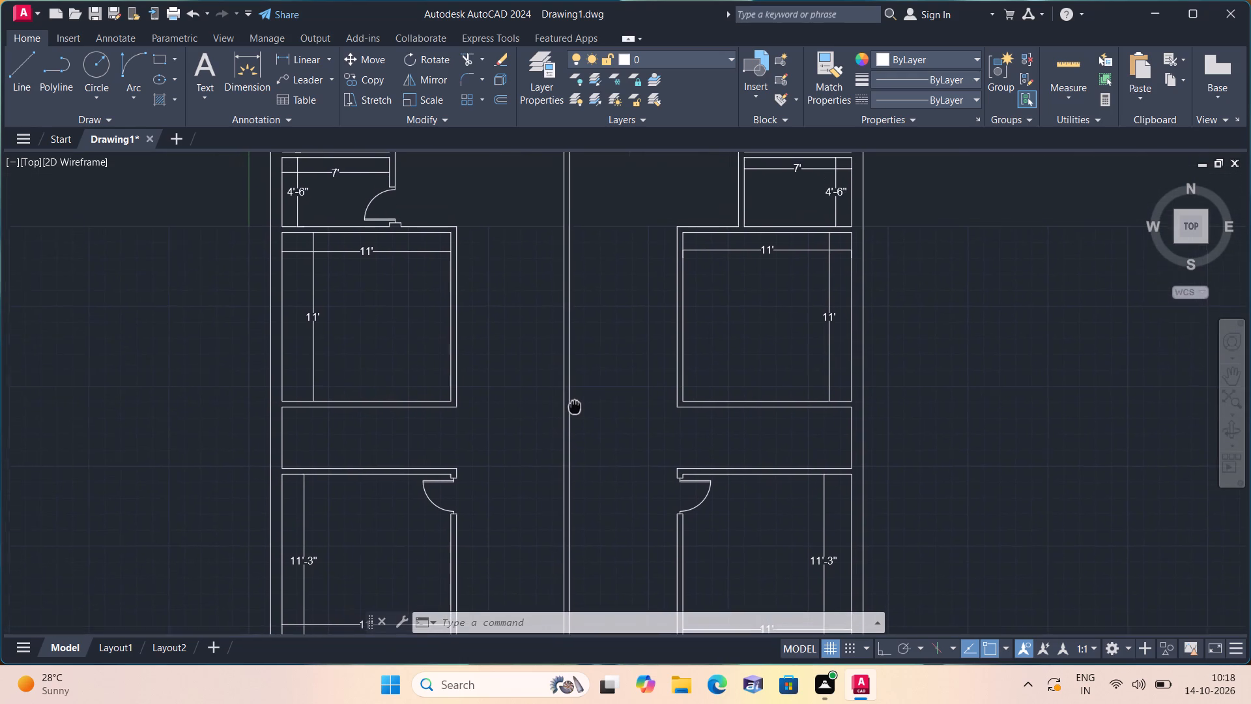
middle_drag(575, 407, 588, 437)
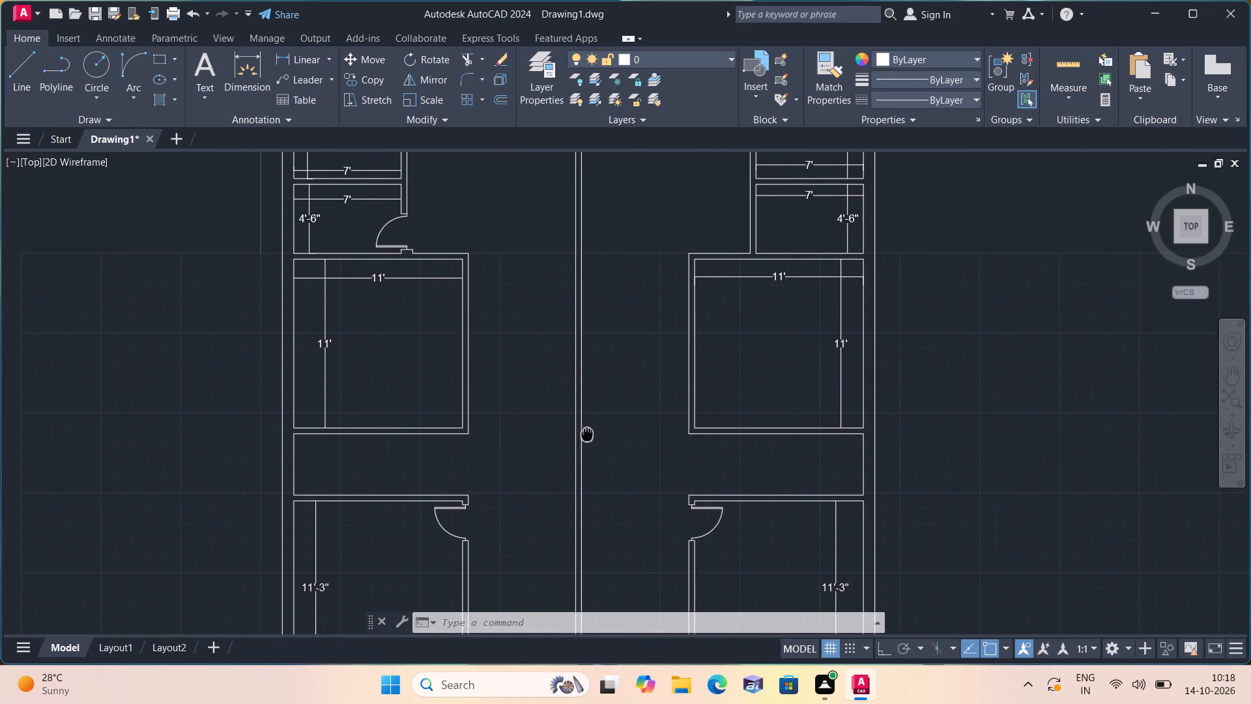
middle_drag(588, 437, 590, 450)
scroll(590, 450, down, 1)
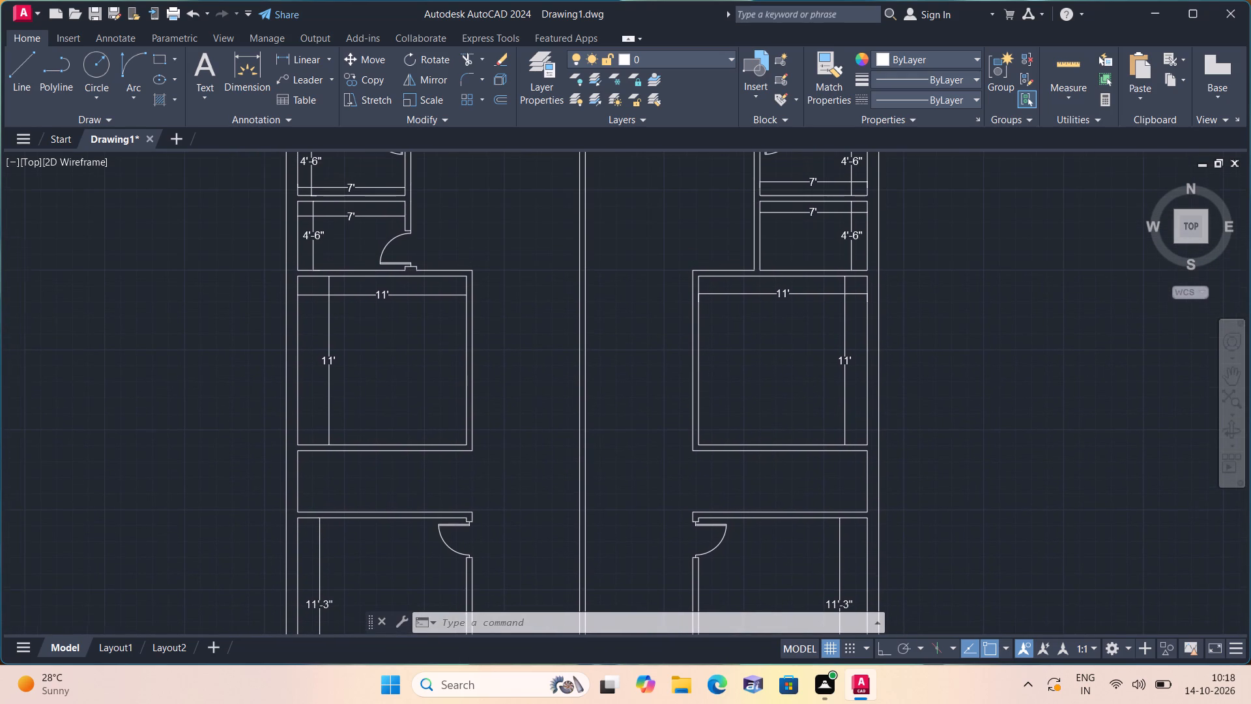
scroll(594, 426, up, 1)
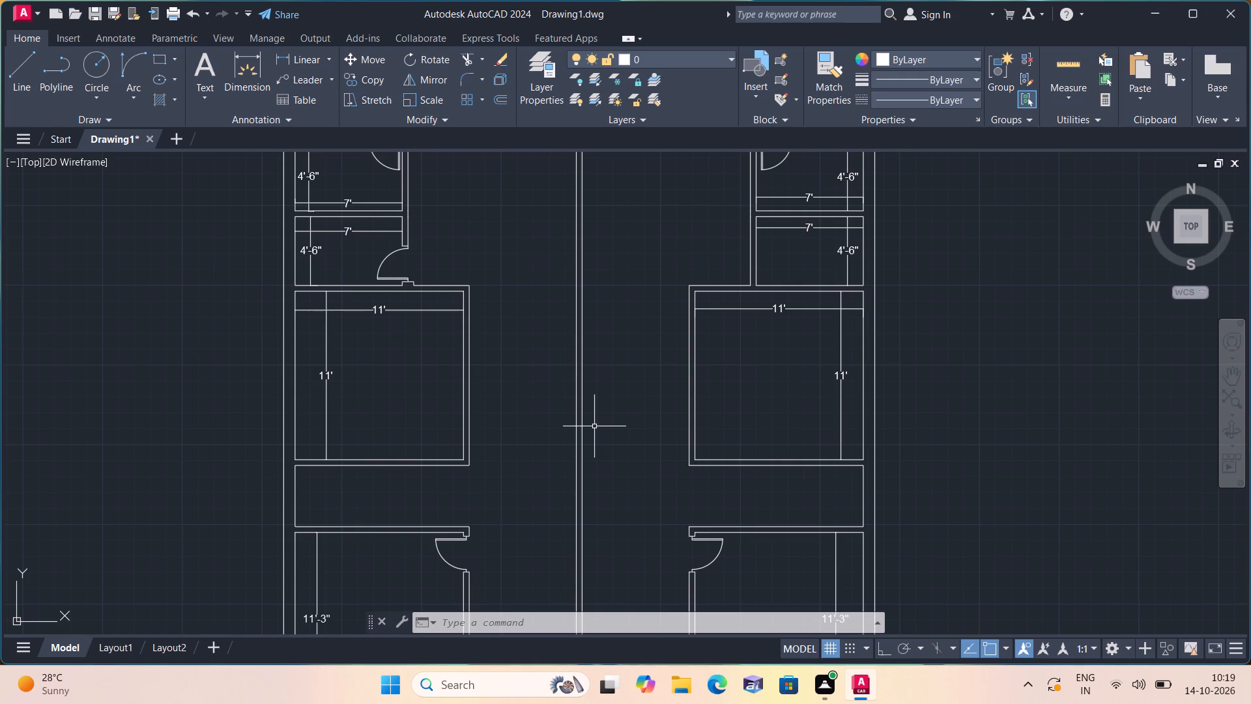
scroll(594, 426, up, 1)
scroll(566, 392, down, 1)
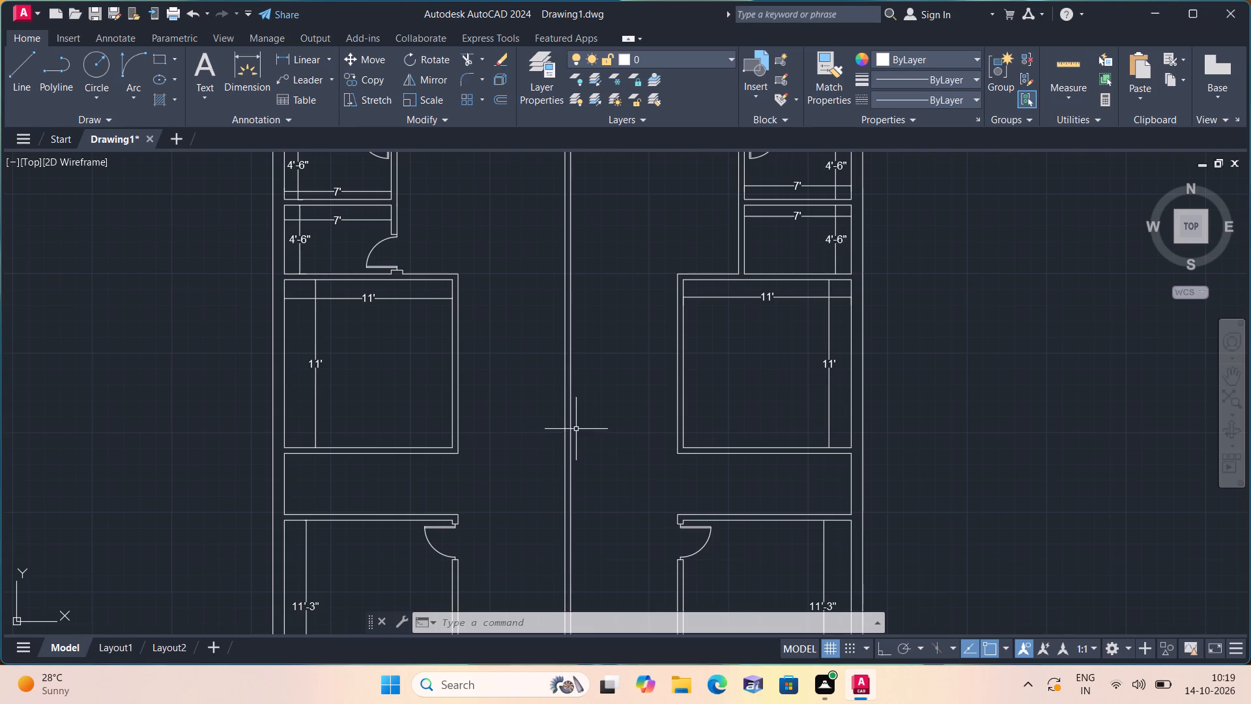
middle_drag(597, 434, 599, 450)
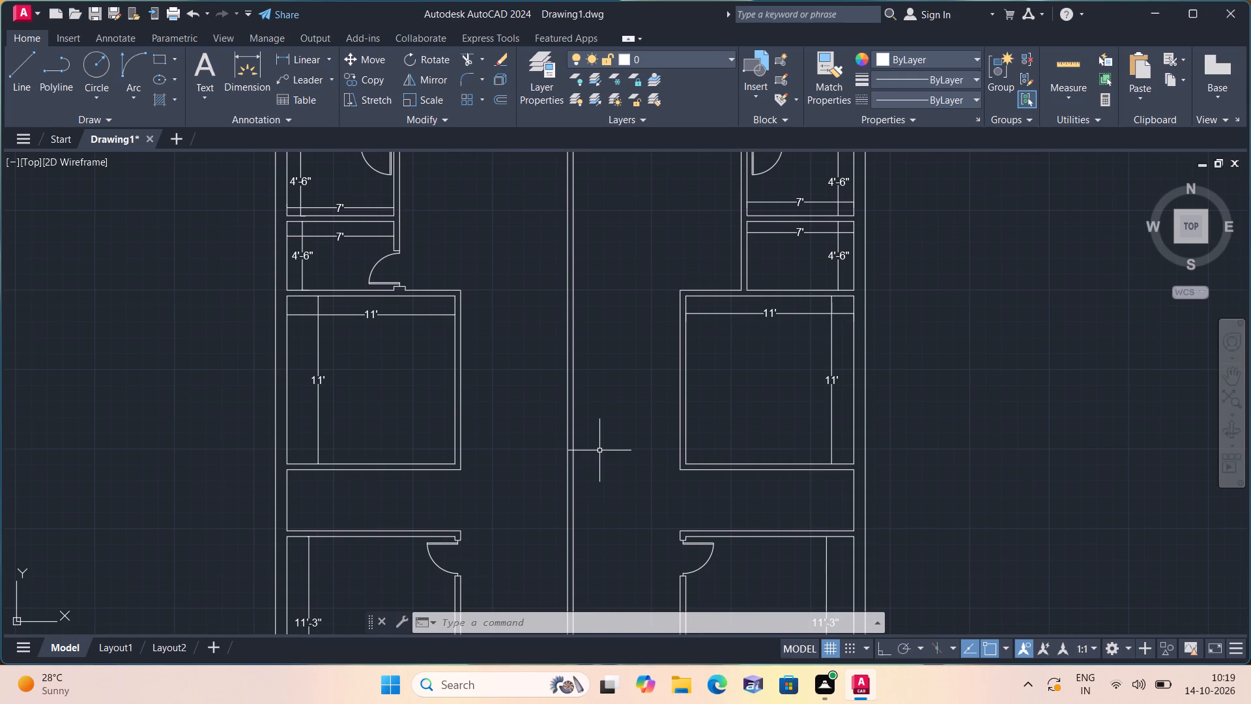
scroll(598, 474, down, 1)
middle_drag(554, 480, 711, 316)
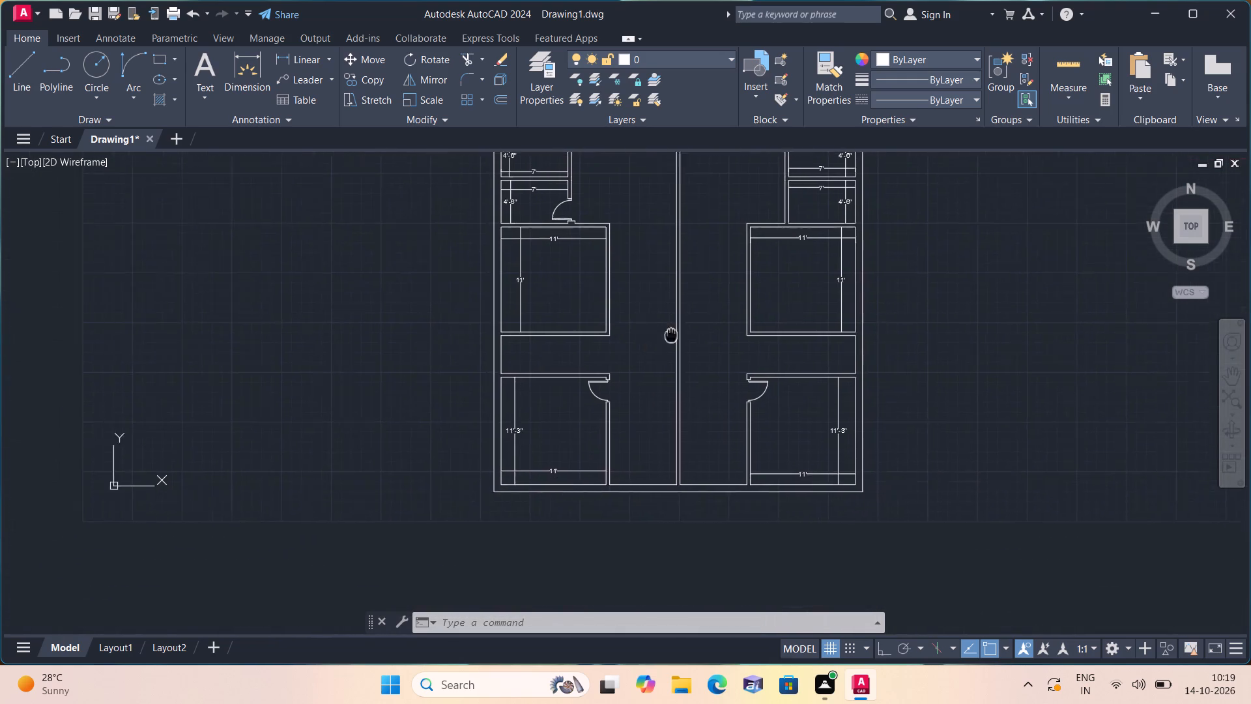
middle_drag(711, 316, 712, 316)
middle_drag(711, 318, 612, 503)
scroll(719, 415, up, 1)
middle_drag(715, 414, 706, 429)
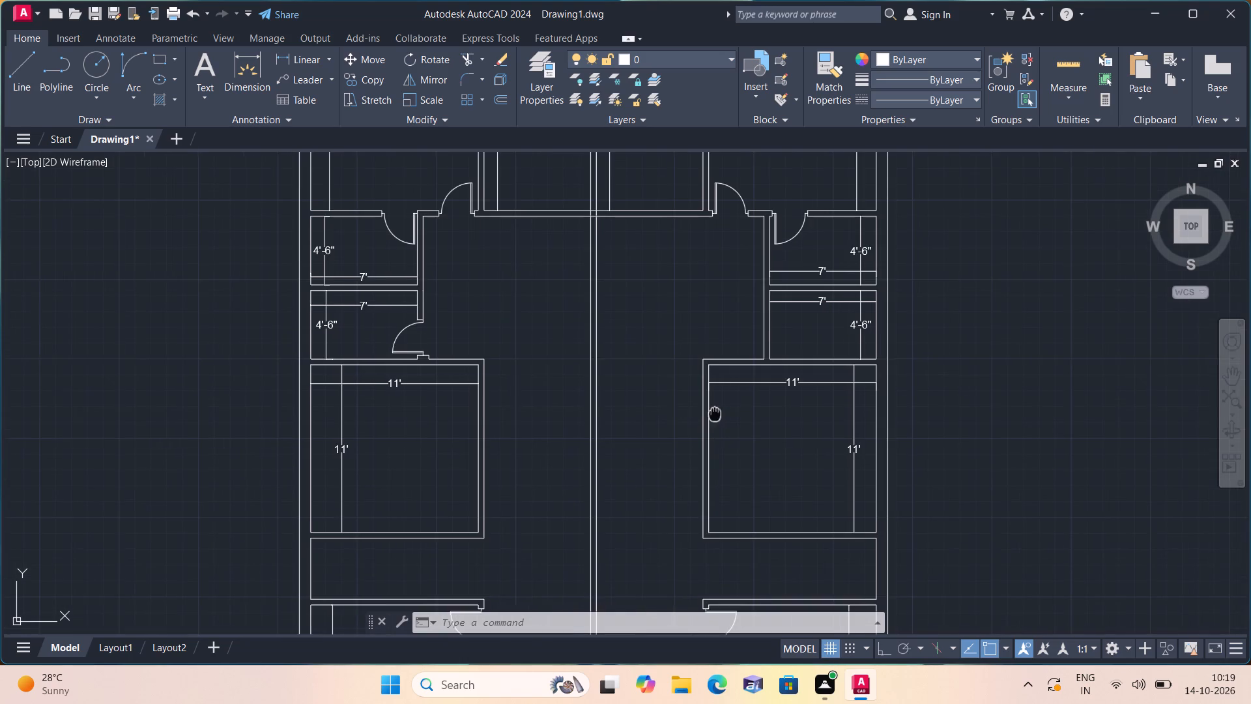
middle_drag(706, 429, 706, 458)
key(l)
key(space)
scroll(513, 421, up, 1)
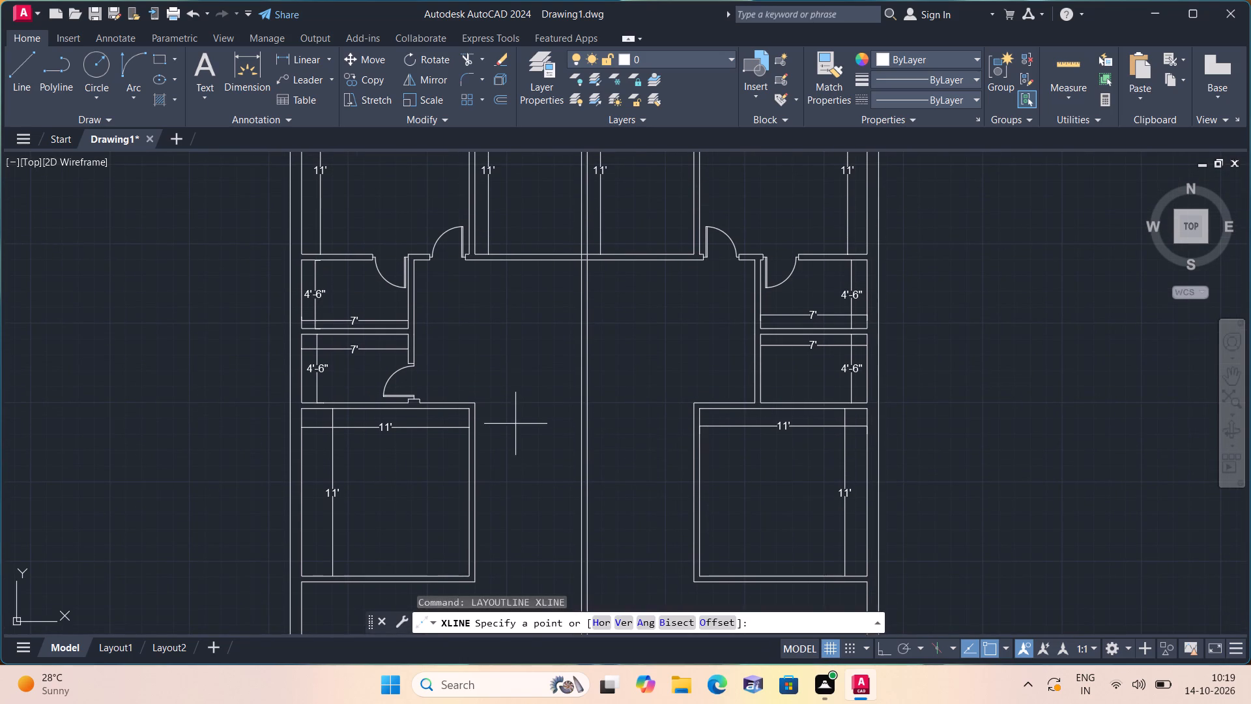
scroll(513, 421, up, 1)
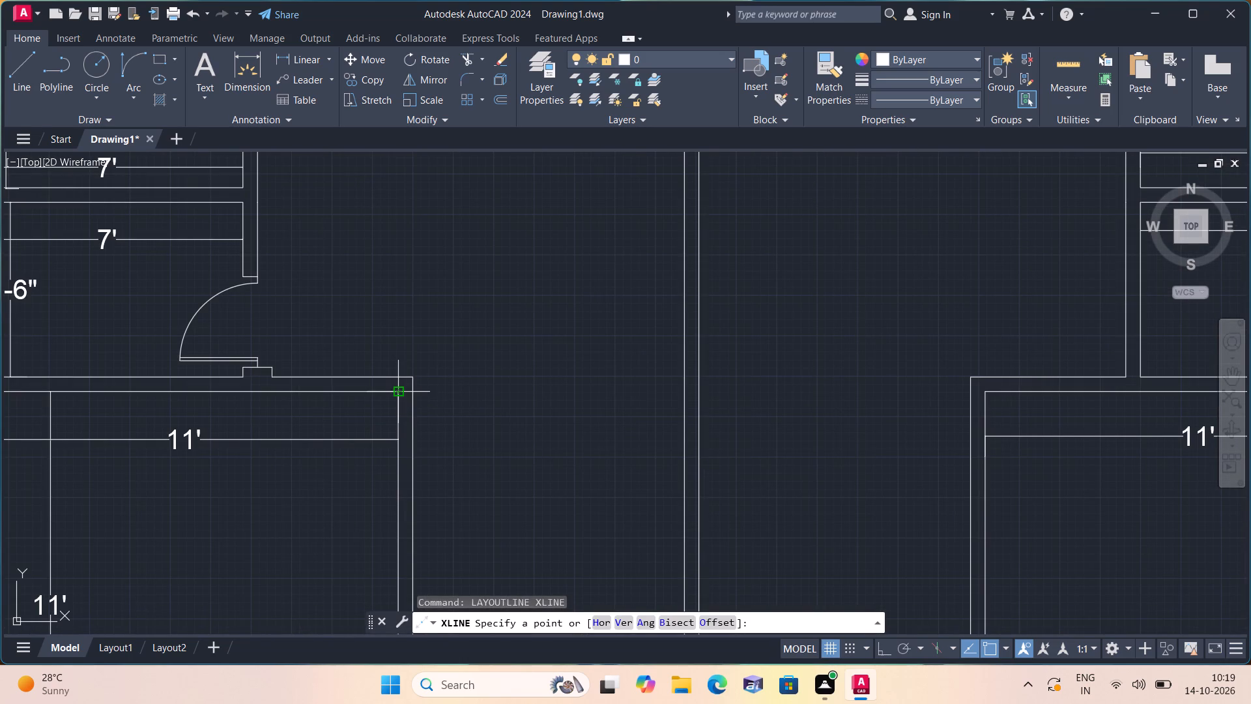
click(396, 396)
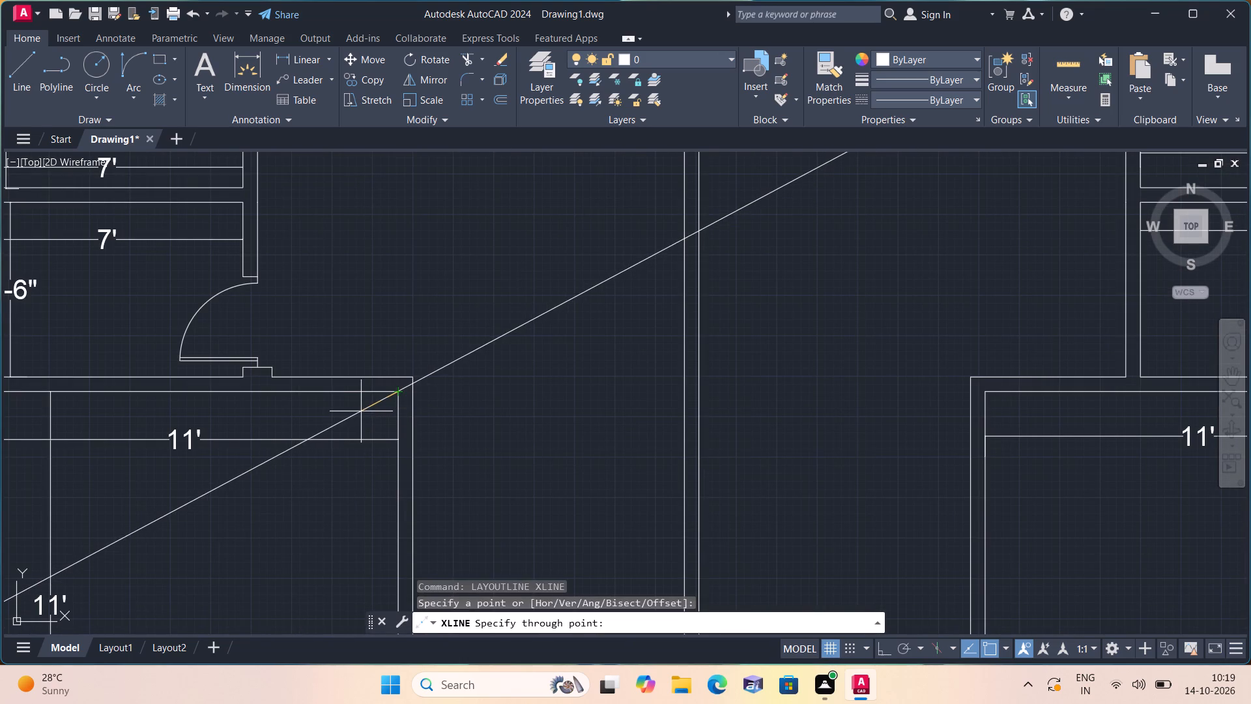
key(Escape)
Draw a door jamb across the top wall of the plan's left 11' room, 2" from its inner right corner, and delete the 2" helper line.
text(l)
key(space)
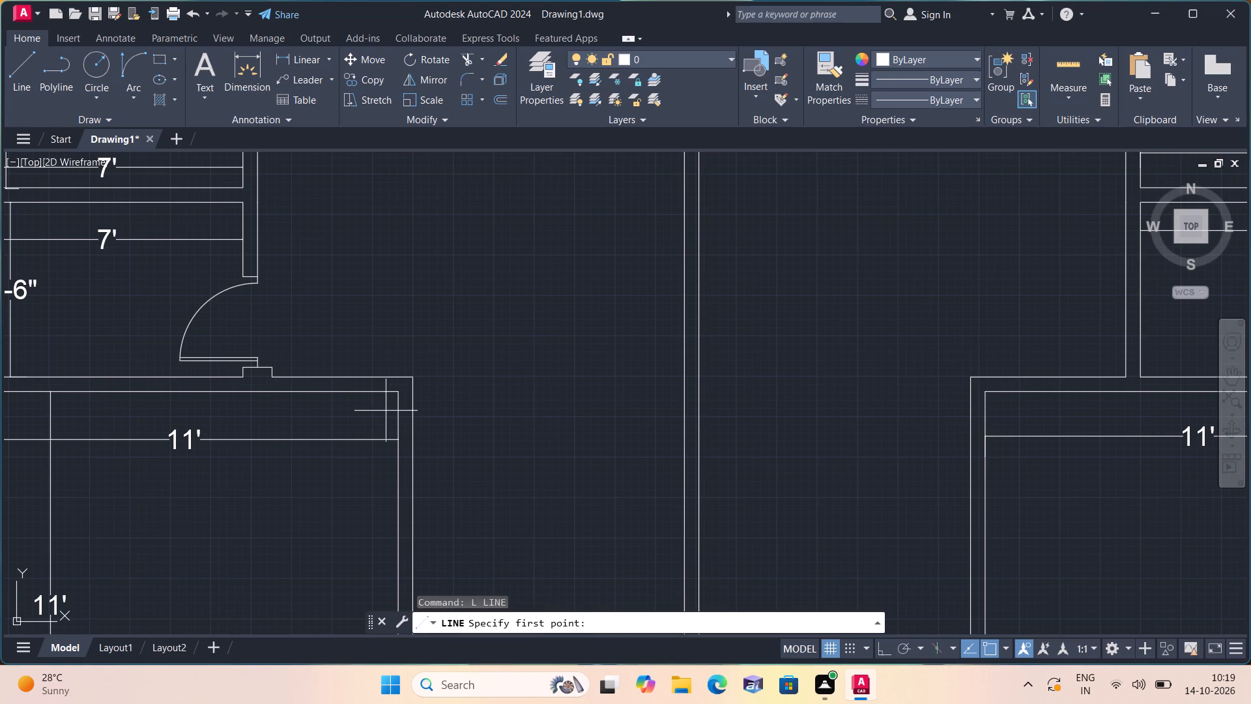
click(402, 393)
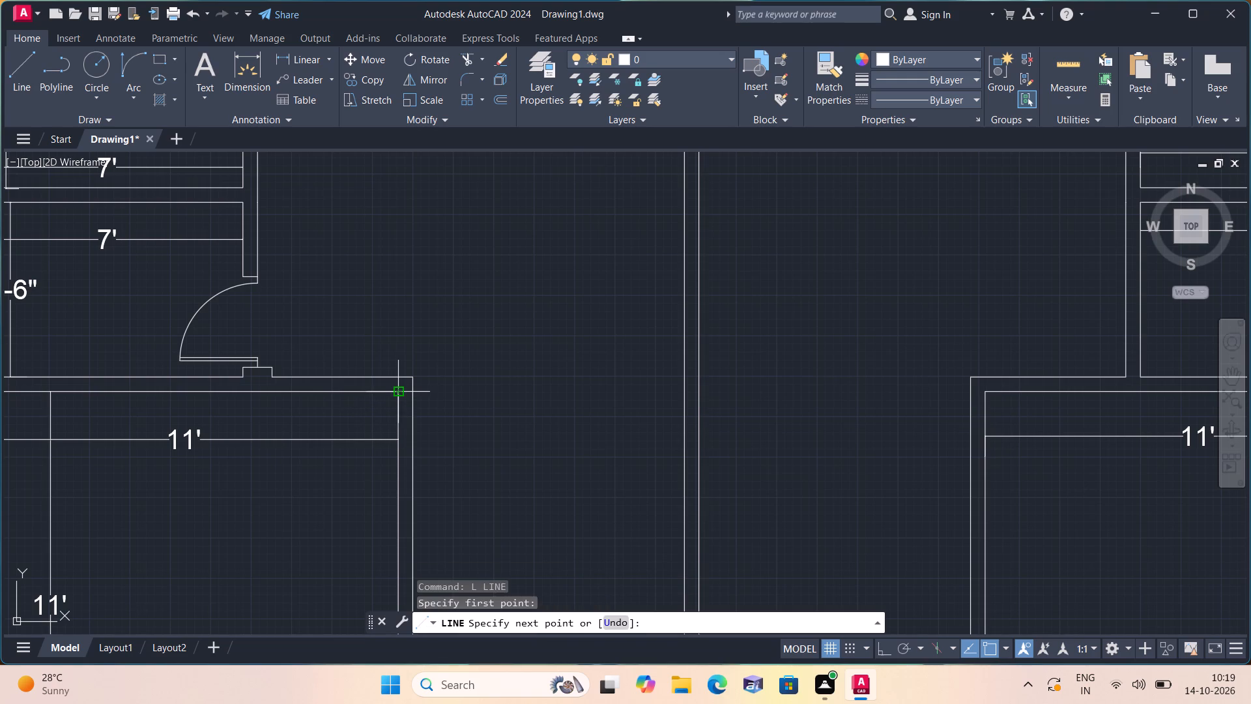
key(F8)
text(2")
key(space)
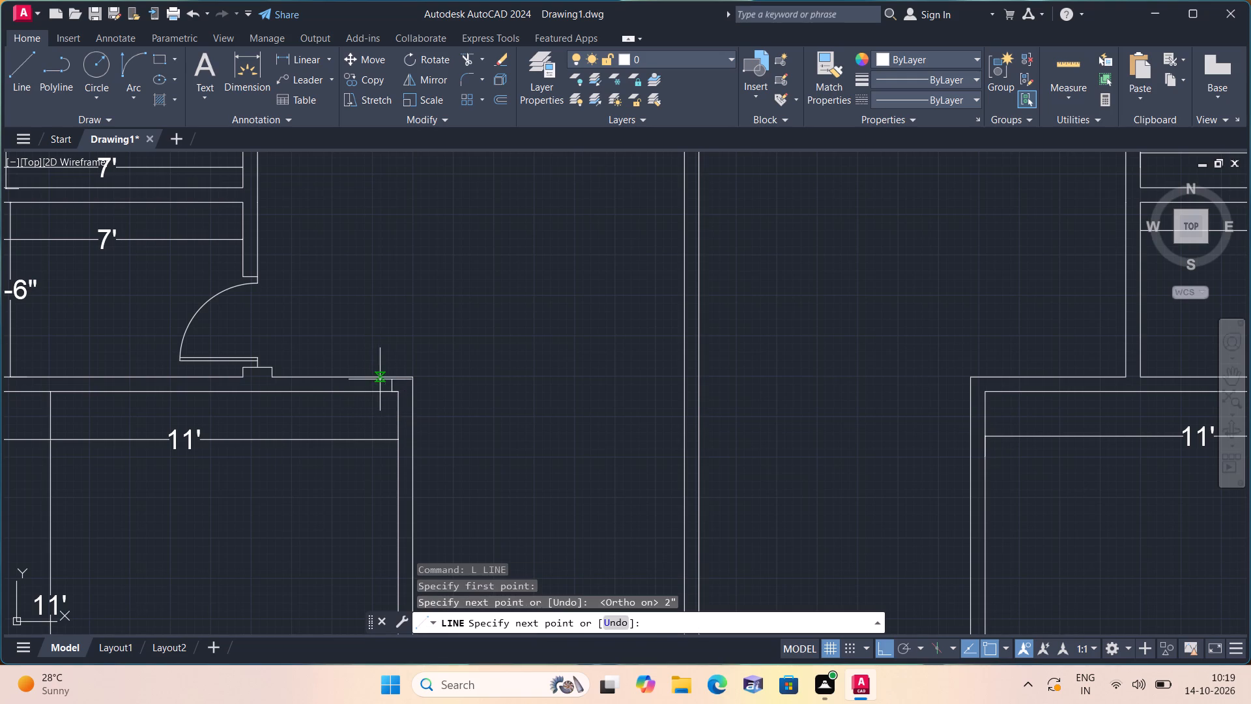
click(398, 378)
key(space)
scroll(394, 391, up, 1)
click(394, 391)
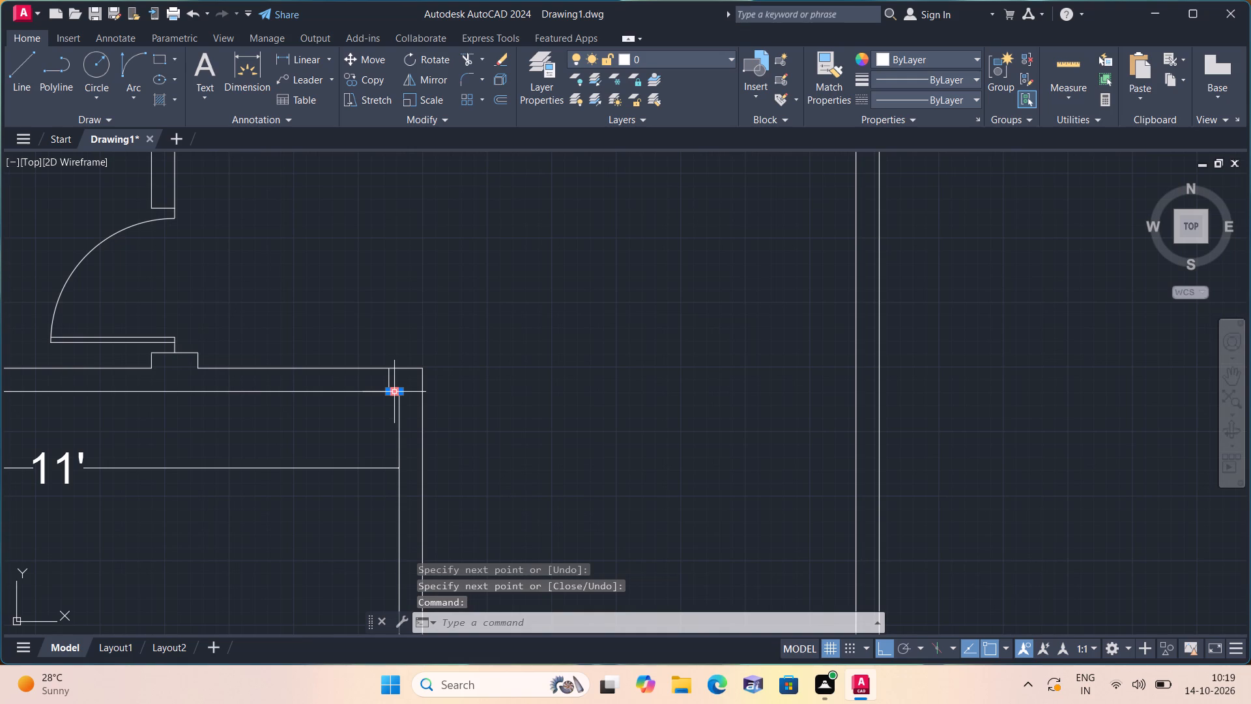
key(Delete)
From the jamb's midpoint, draw 2", 2' and 2" segments leftward inside the wall and complete the opposite jamb across the wall thickness.
text(l)
key(space)
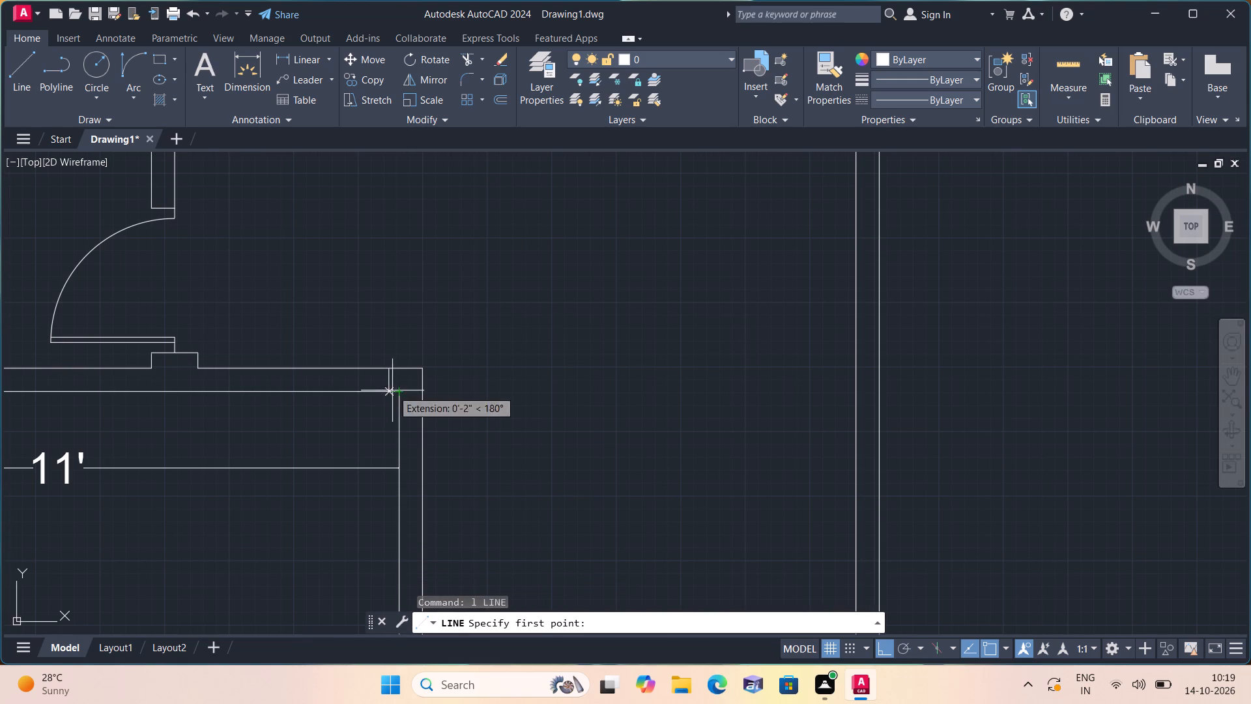
click(392, 381)
text(2")
key(space)
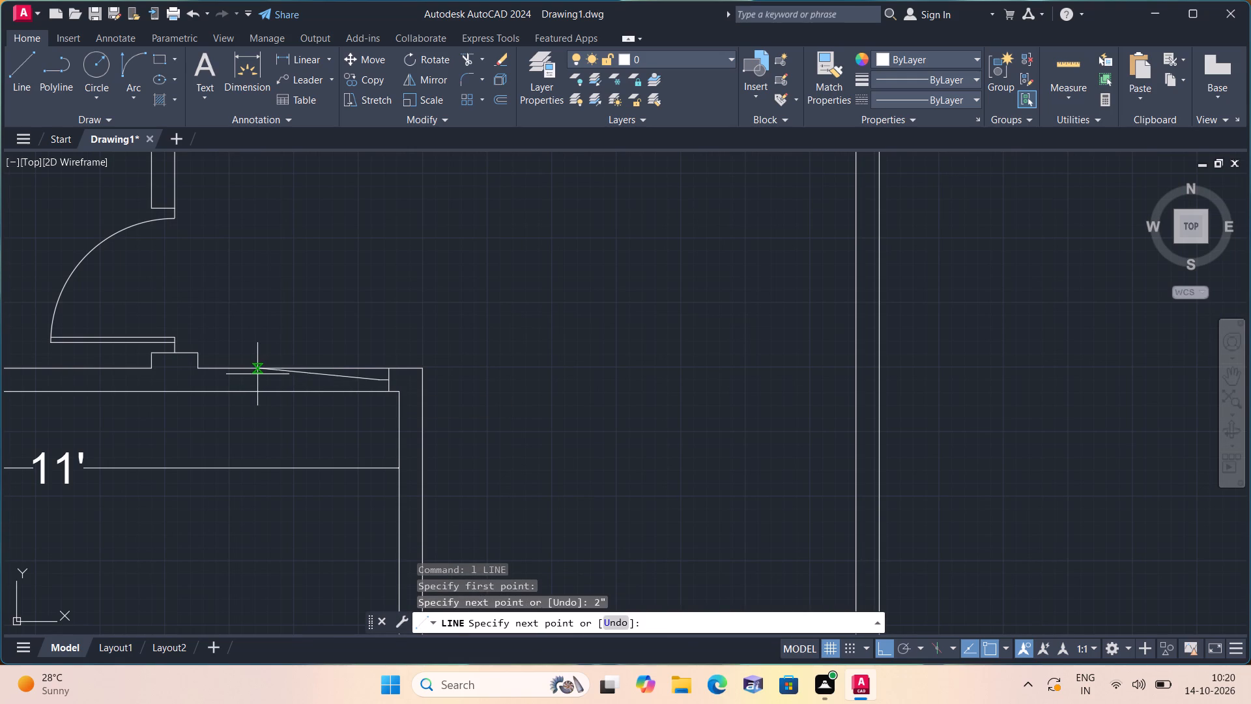
text(2')
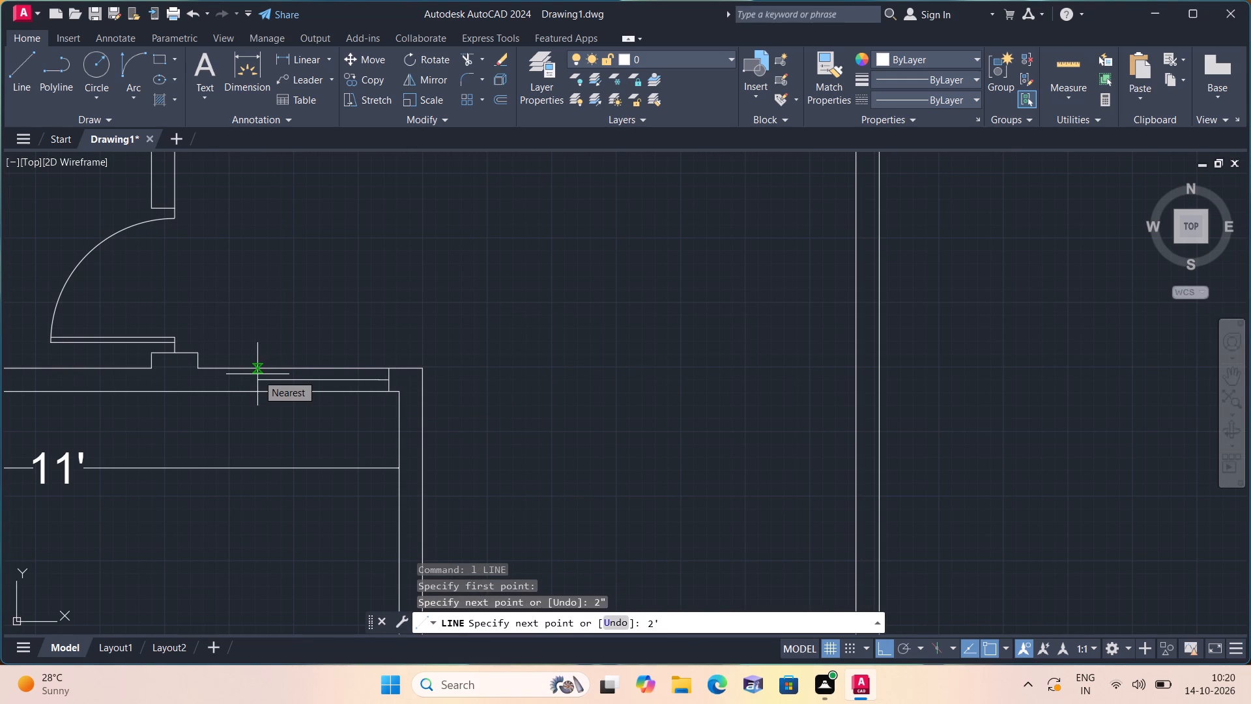
key(space)
text(2")
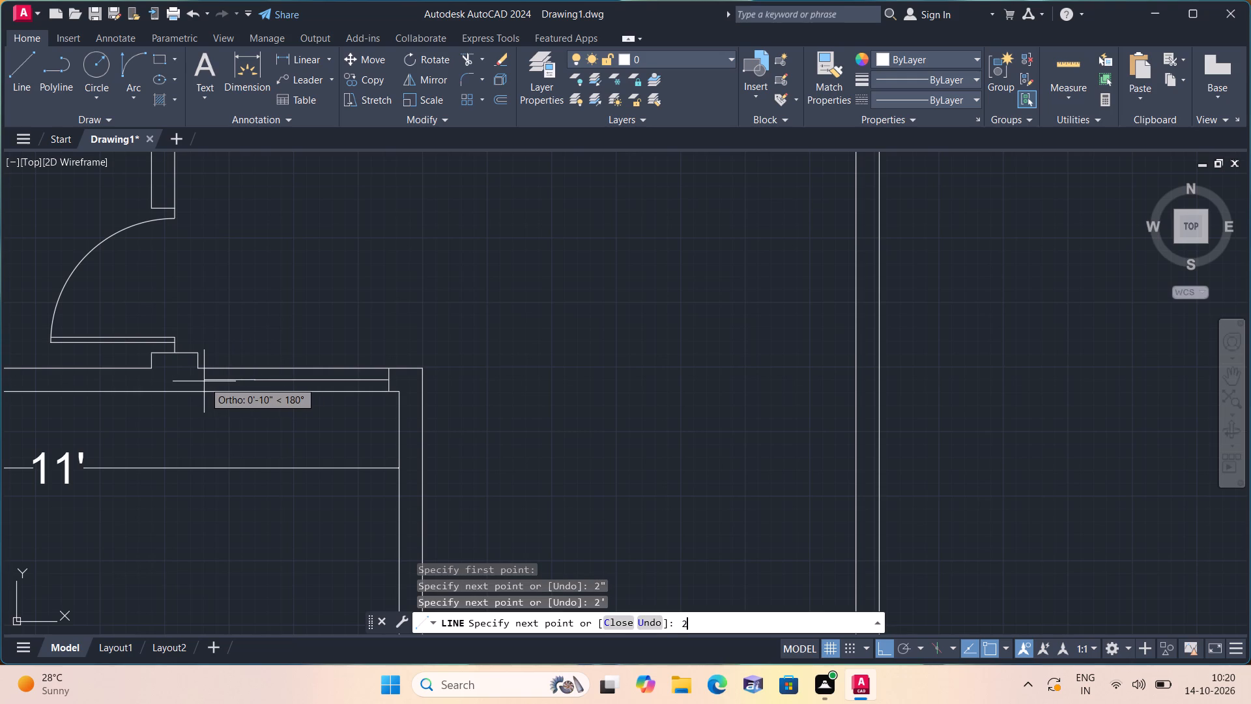
key(space)
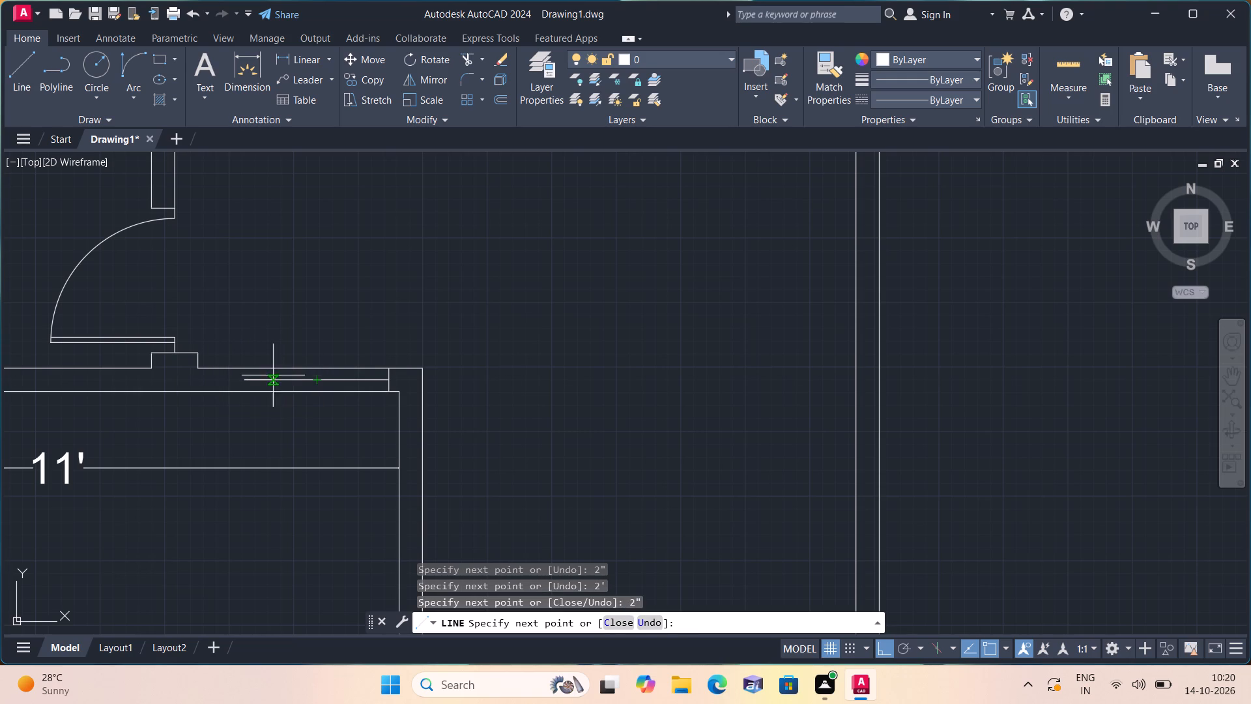
click(244, 366)
key(space)
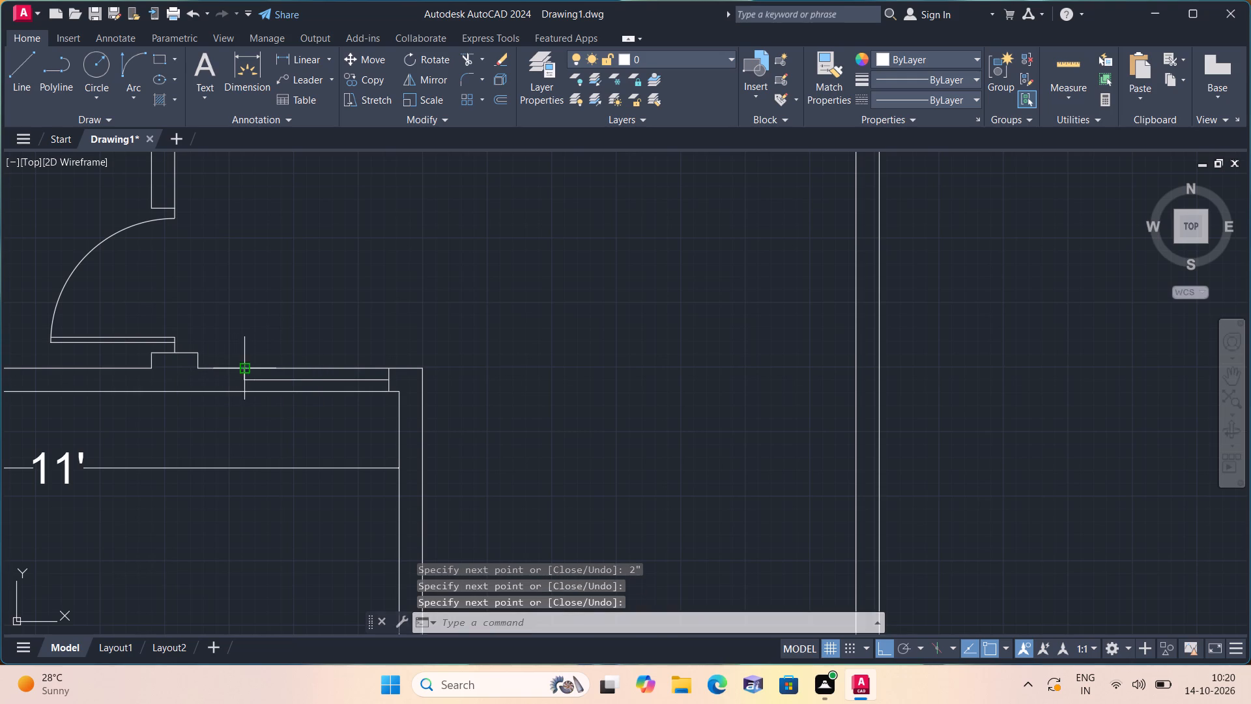
scroll(240, 380, up, 1)
key(space)
click(246, 383)
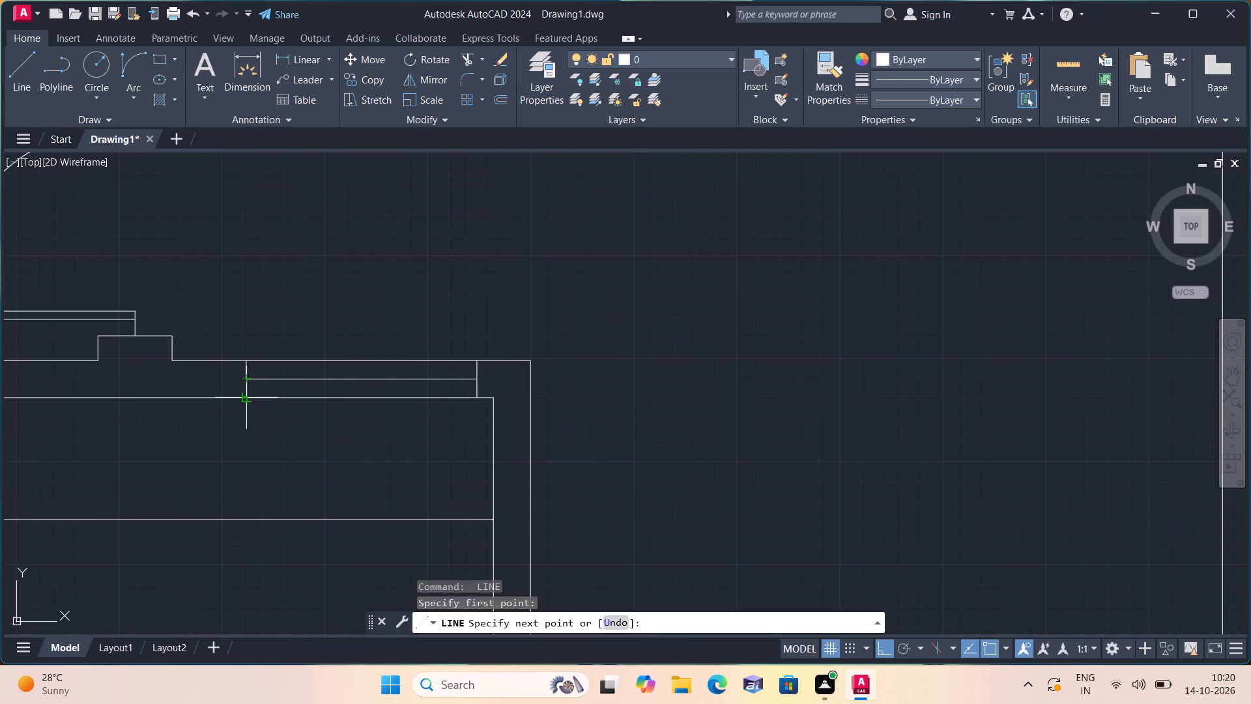
click(242, 396)
key(space)
Trim the wall lines and the 2' guide line between the two jambs to open the doorway.
text(trim)
key(space)
drag(342, 349, 346, 422)
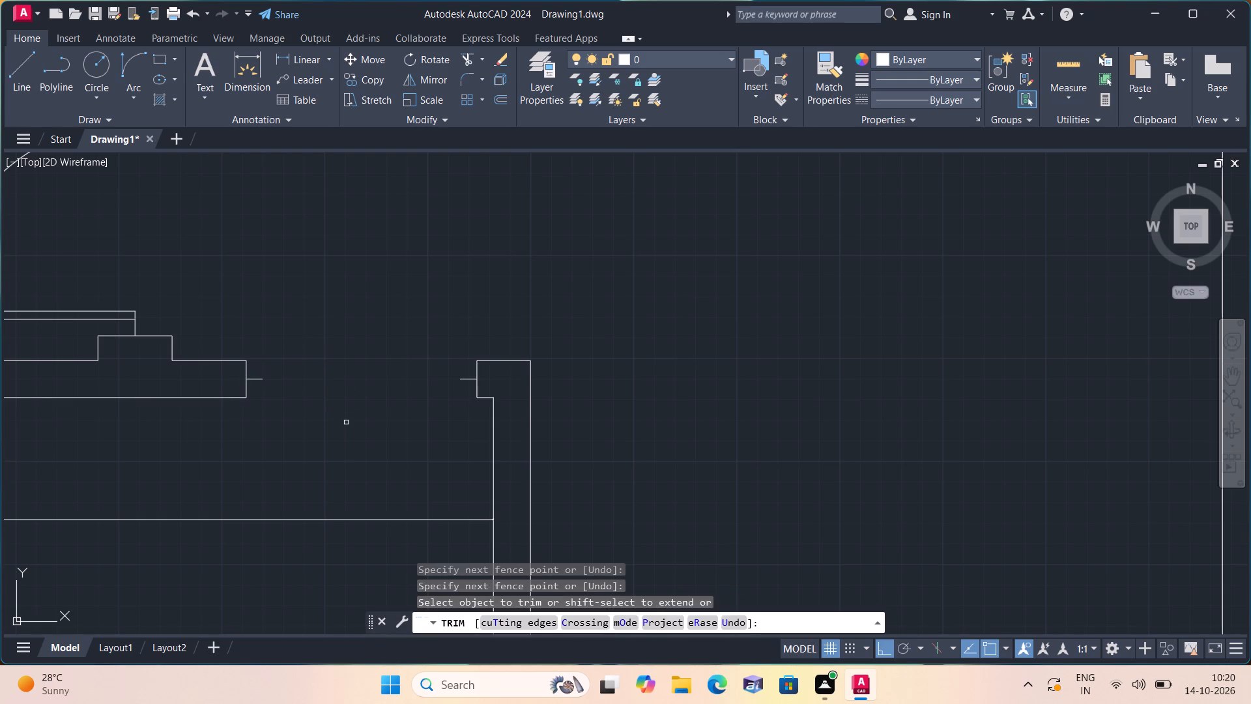
key(Escape)
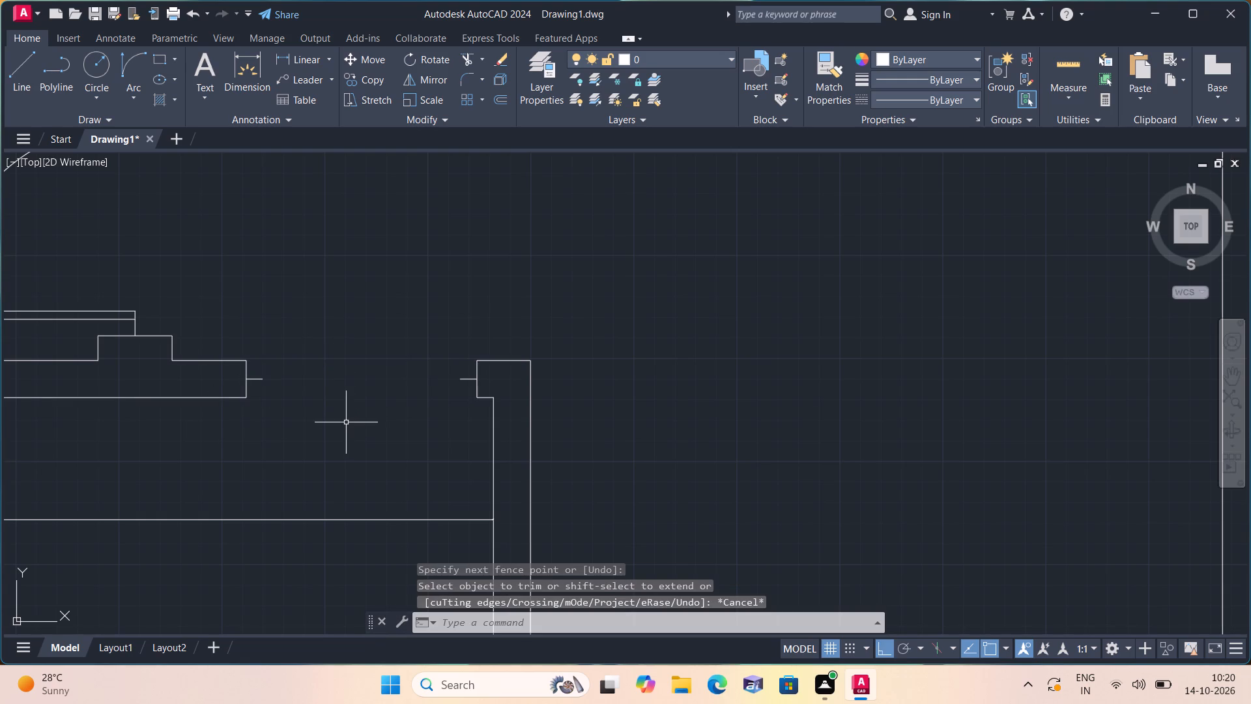
Draw a 2' door leaf line downward into the left 11' room from the end of the doorway's right stub.
scroll(346, 422, down, 1)
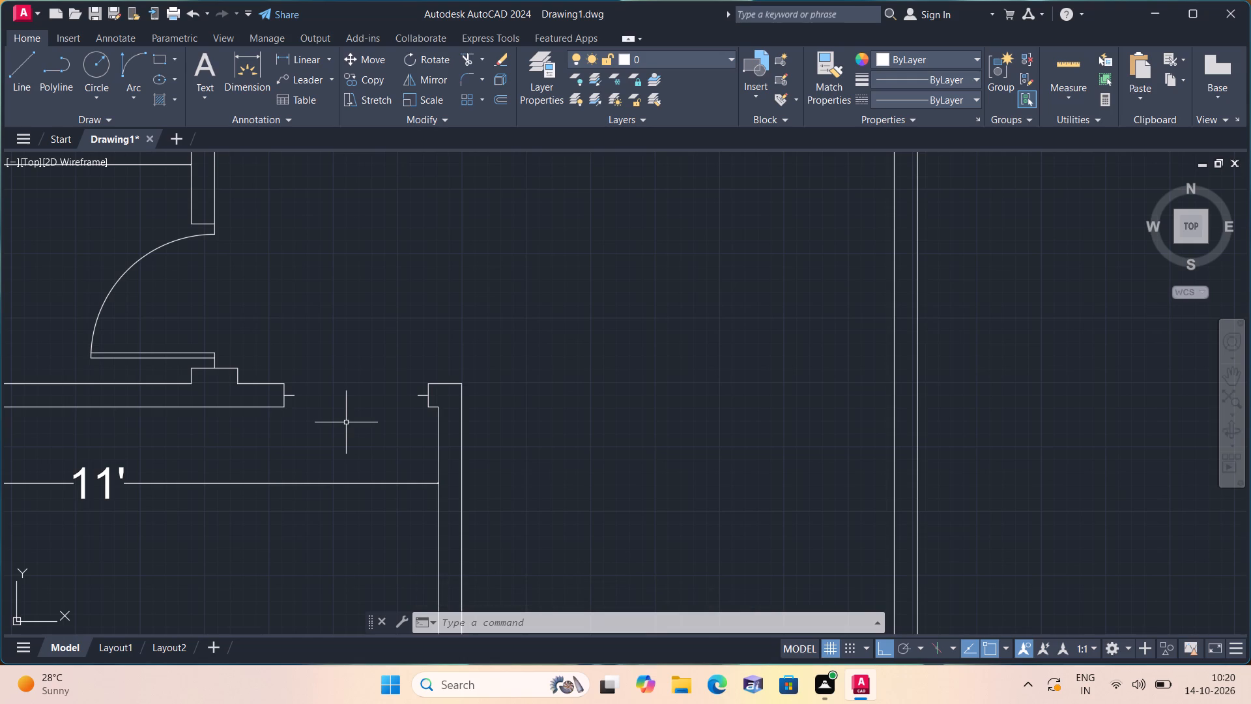
scroll(346, 422, down, 1)
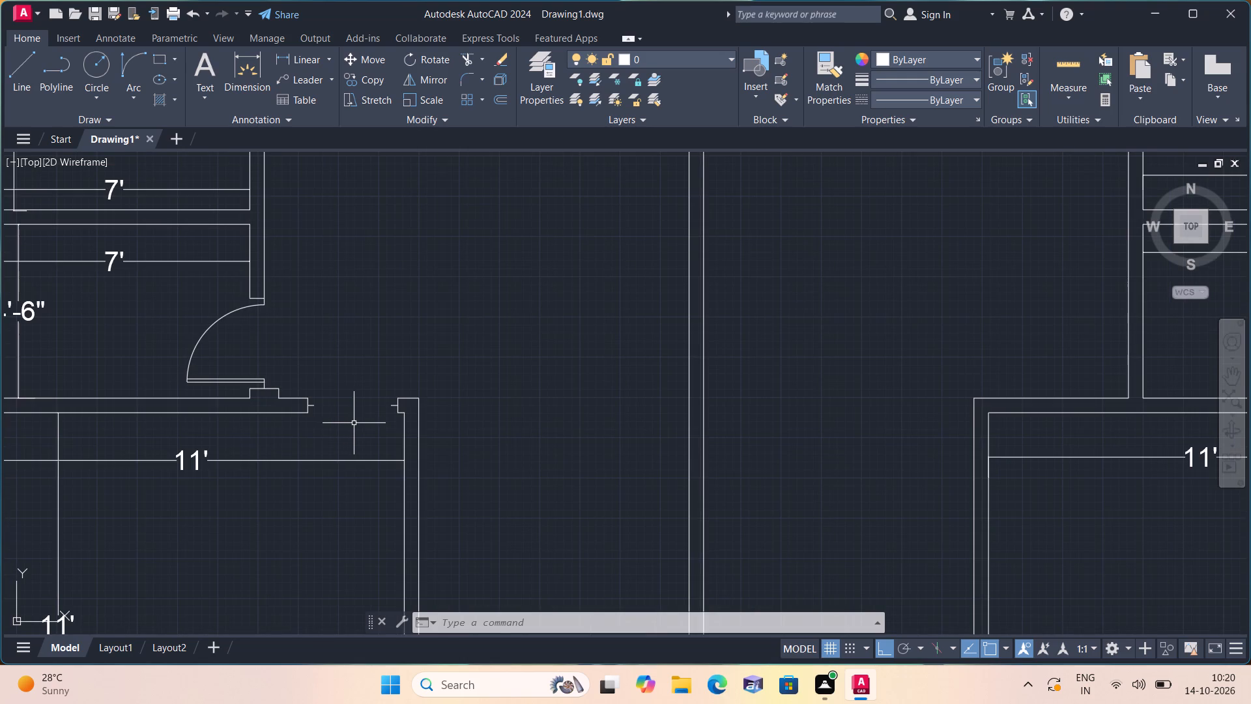
key(l)
scroll(354, 423, down, 1)
key(space)
middle_drag(354, 423, 351, 385)
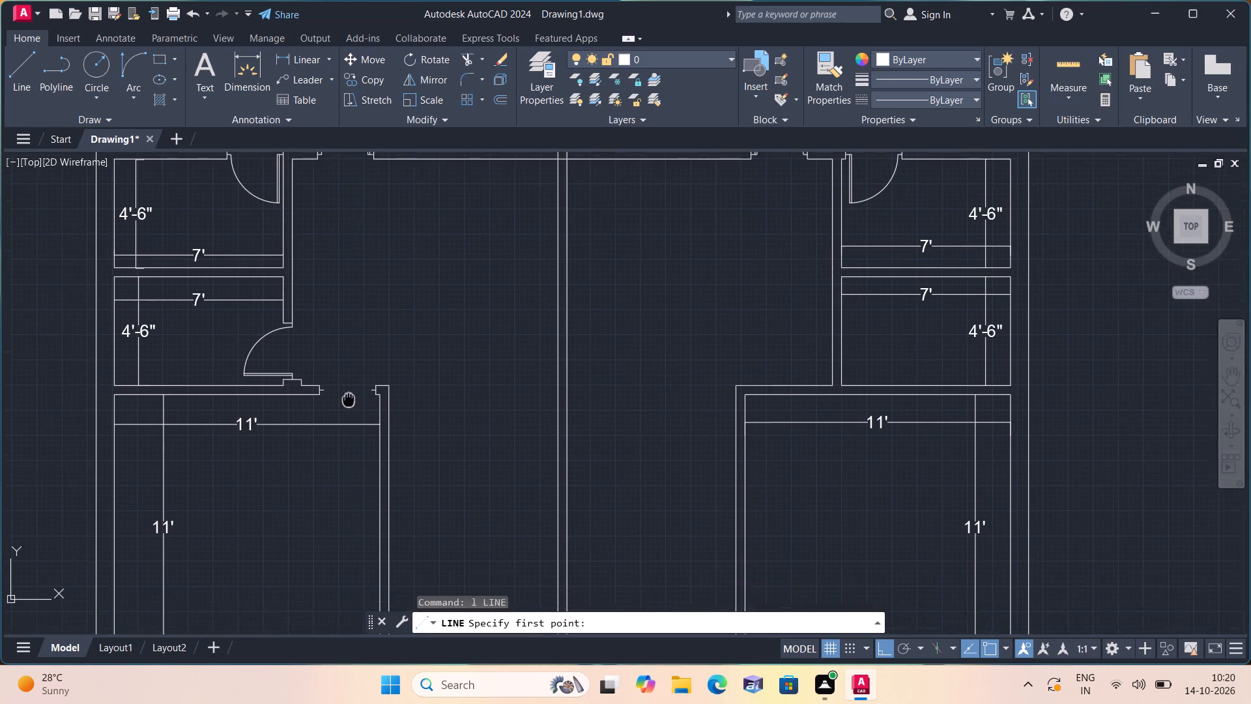
middle_drag(351, 385, 358, 369)
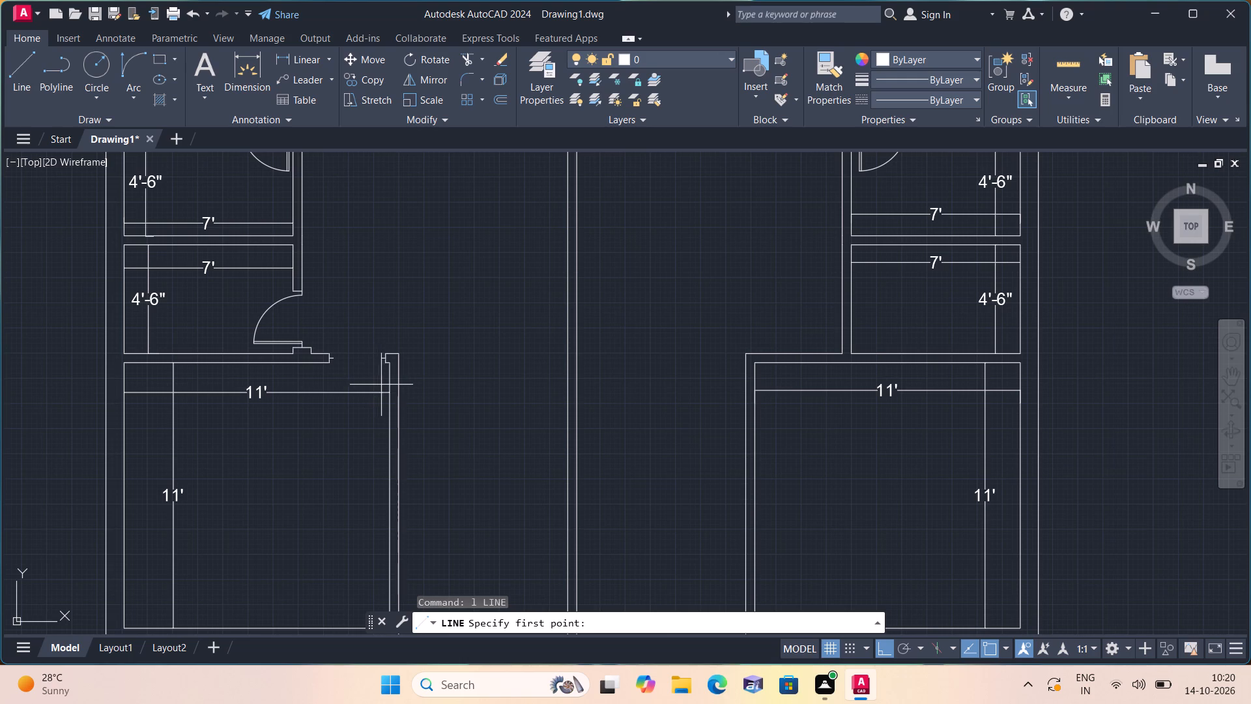
scroll(391, 383, up, 2)
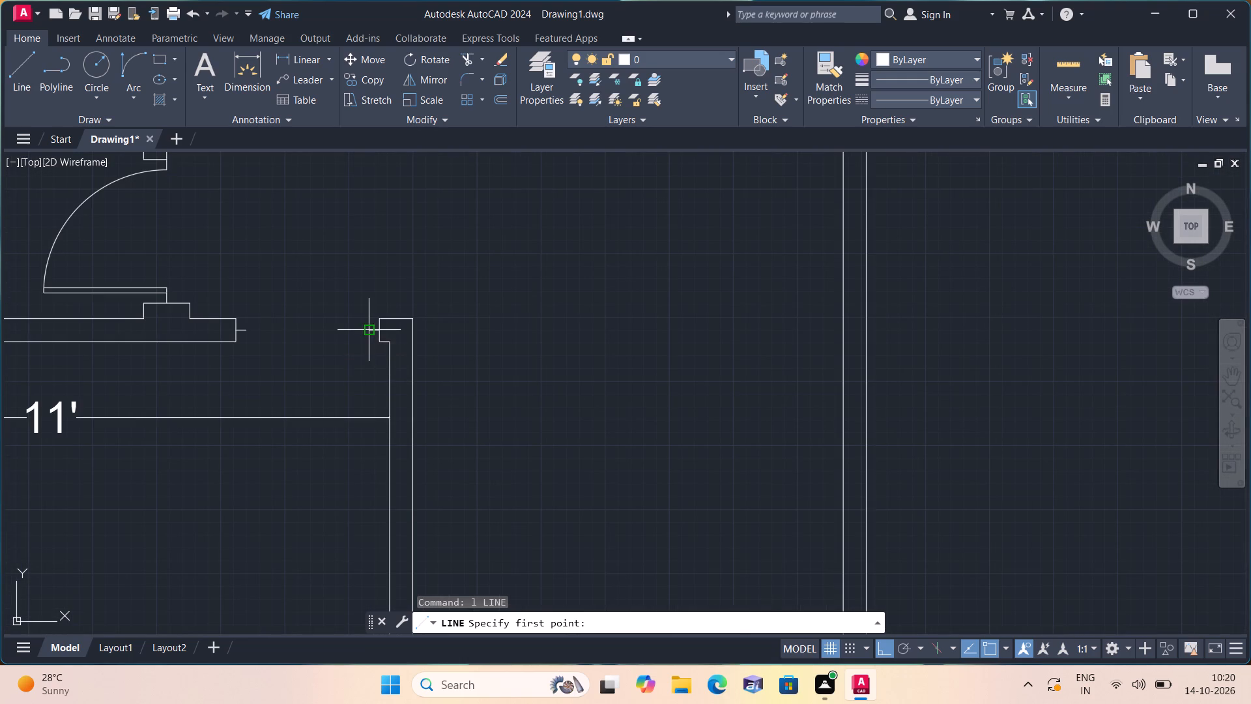
drag(369, 334, 364, 469)
text(2')
key(space)
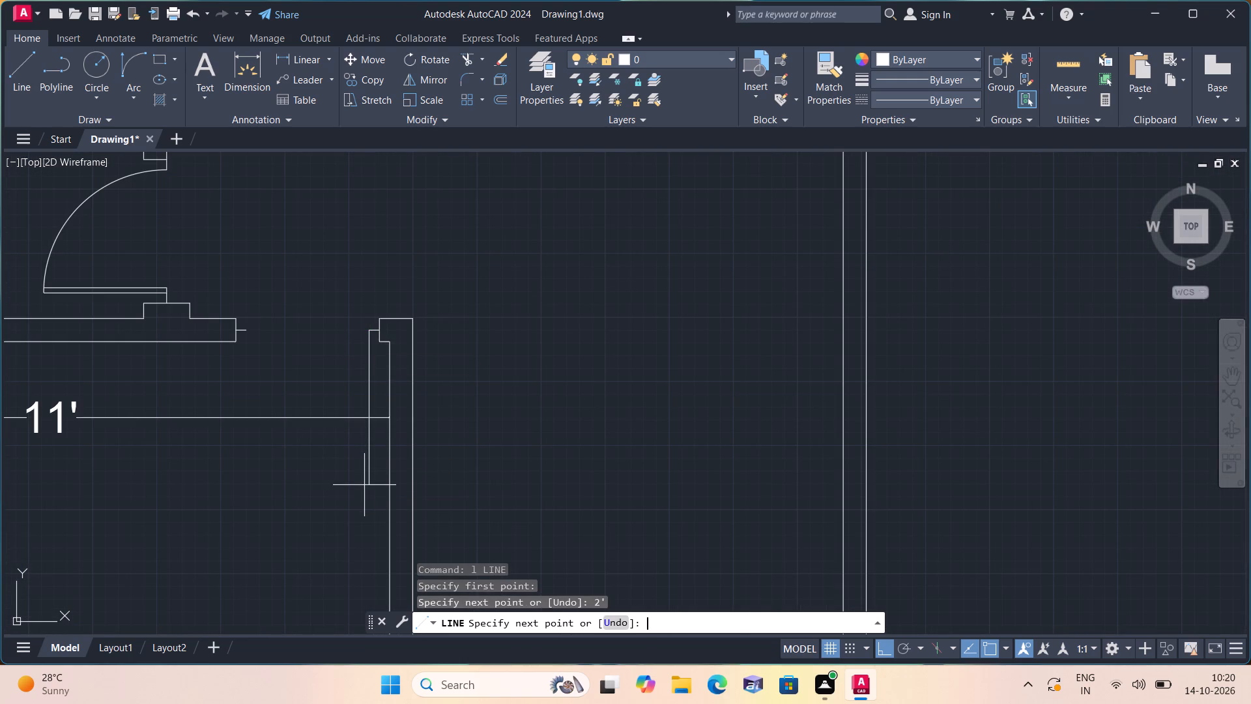
key(Escape)
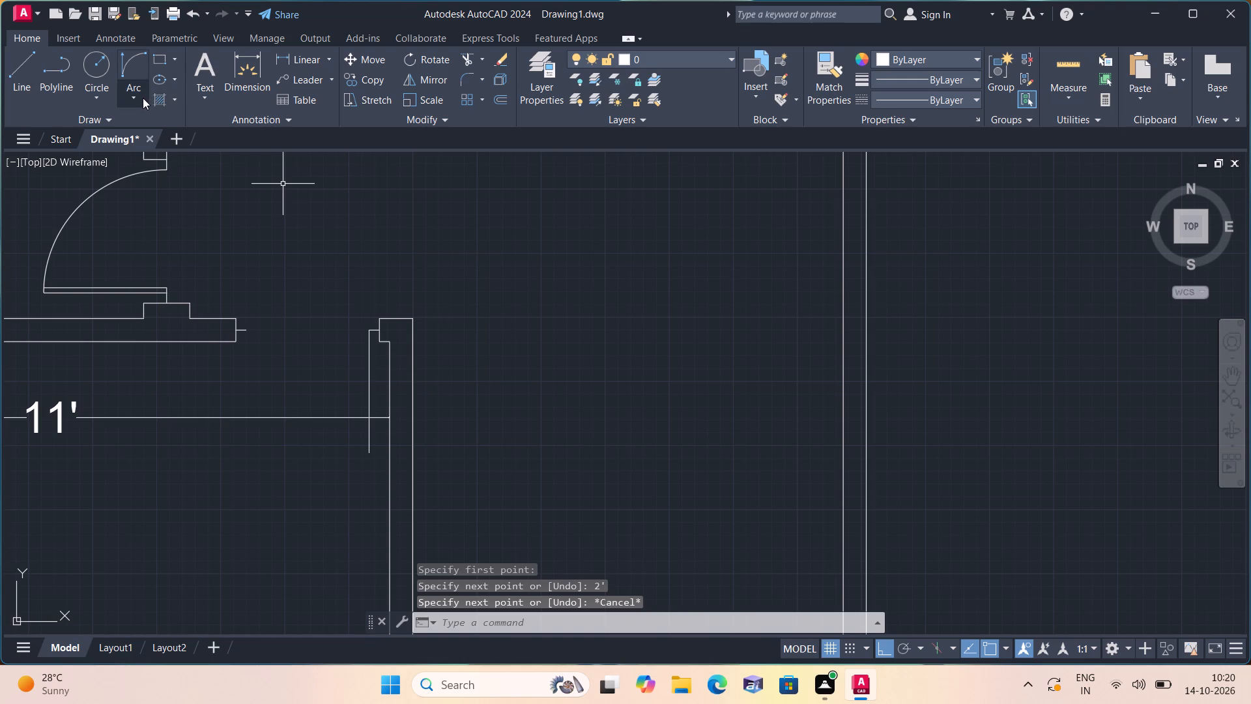
Draw the door swing as a start-end-direction arc from the leaf's lower end to the doorway's left stub.
click(137, 97)
click(188, 291)
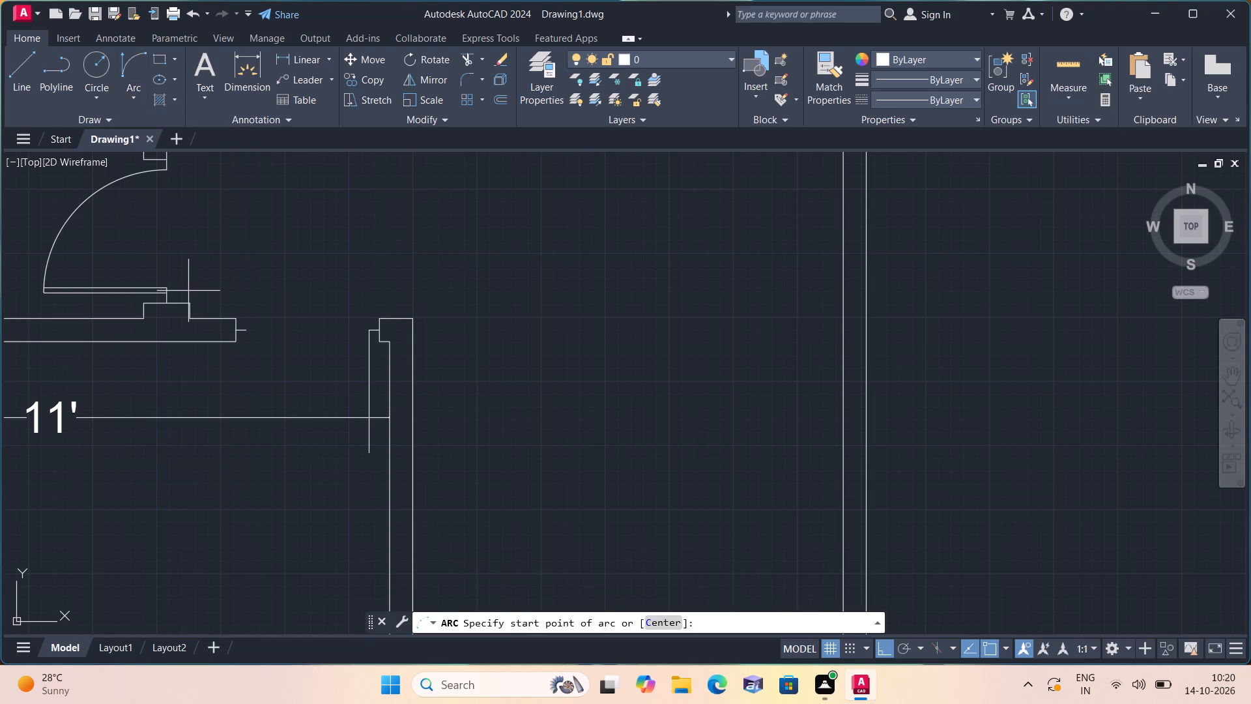
click(367, 450)
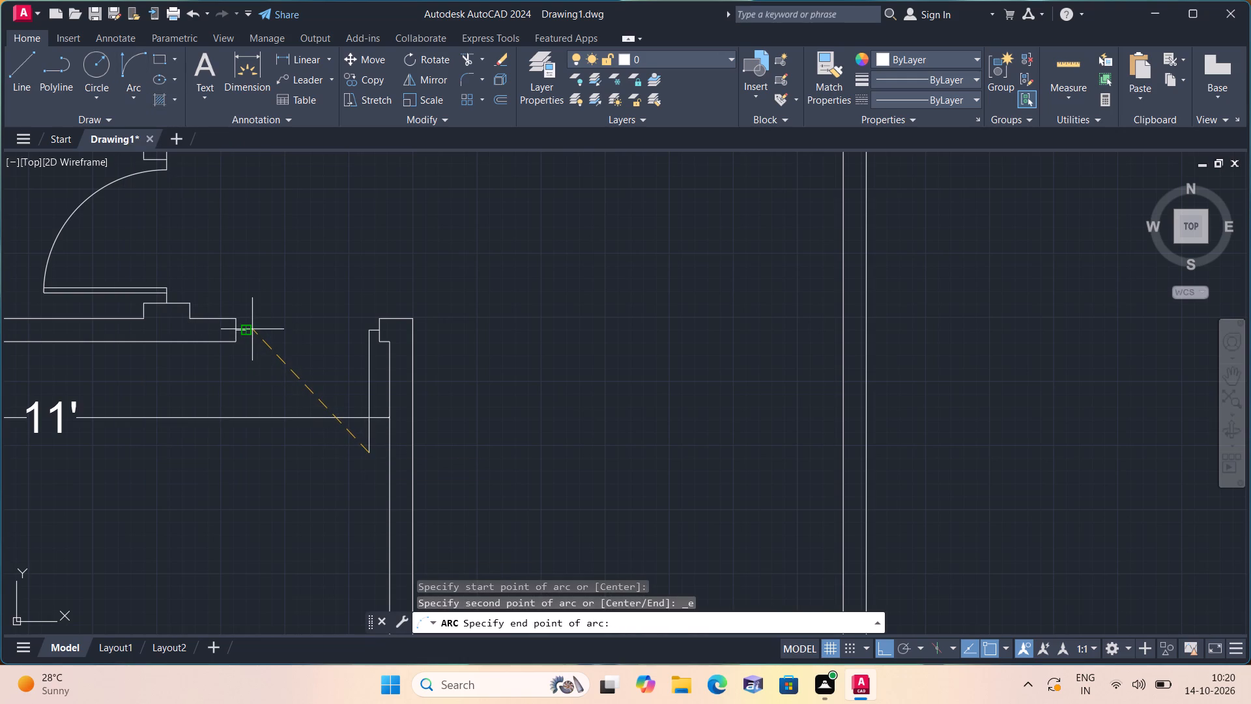
click(252, 329)
click(252, 406)
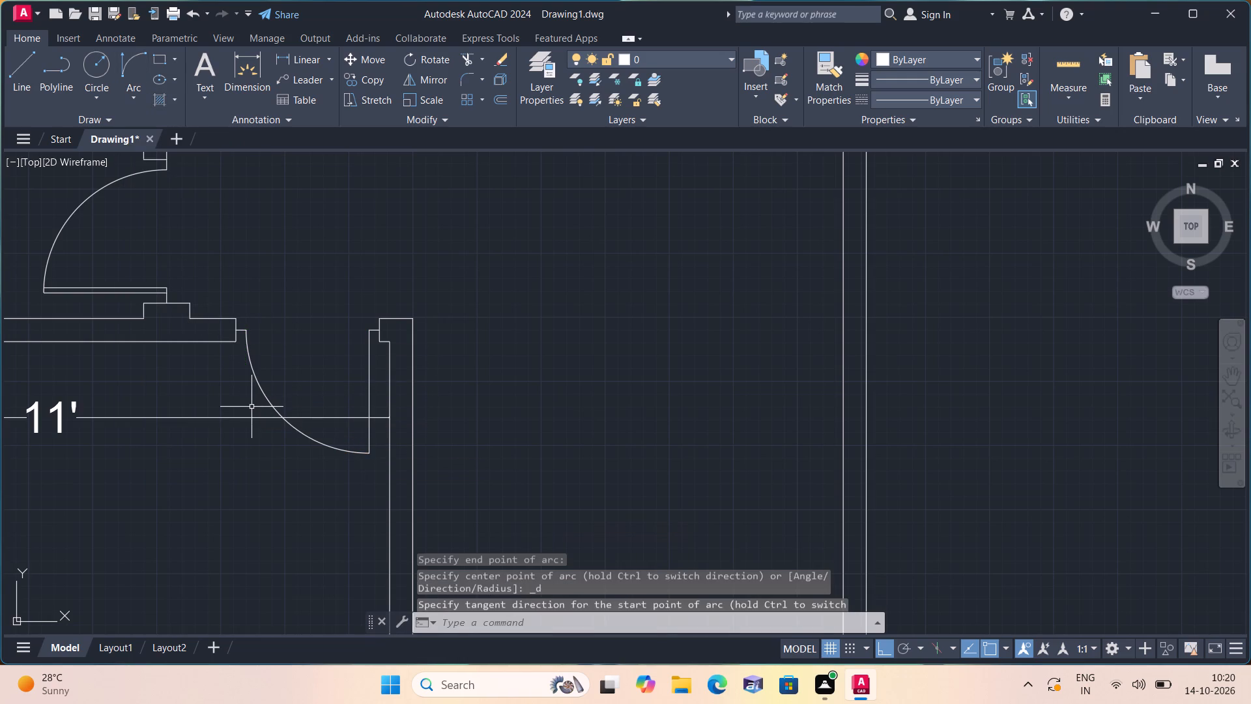
Offset the door leaf 1" toward the opening and close the leaf's top end with a short line.
text(off 1")
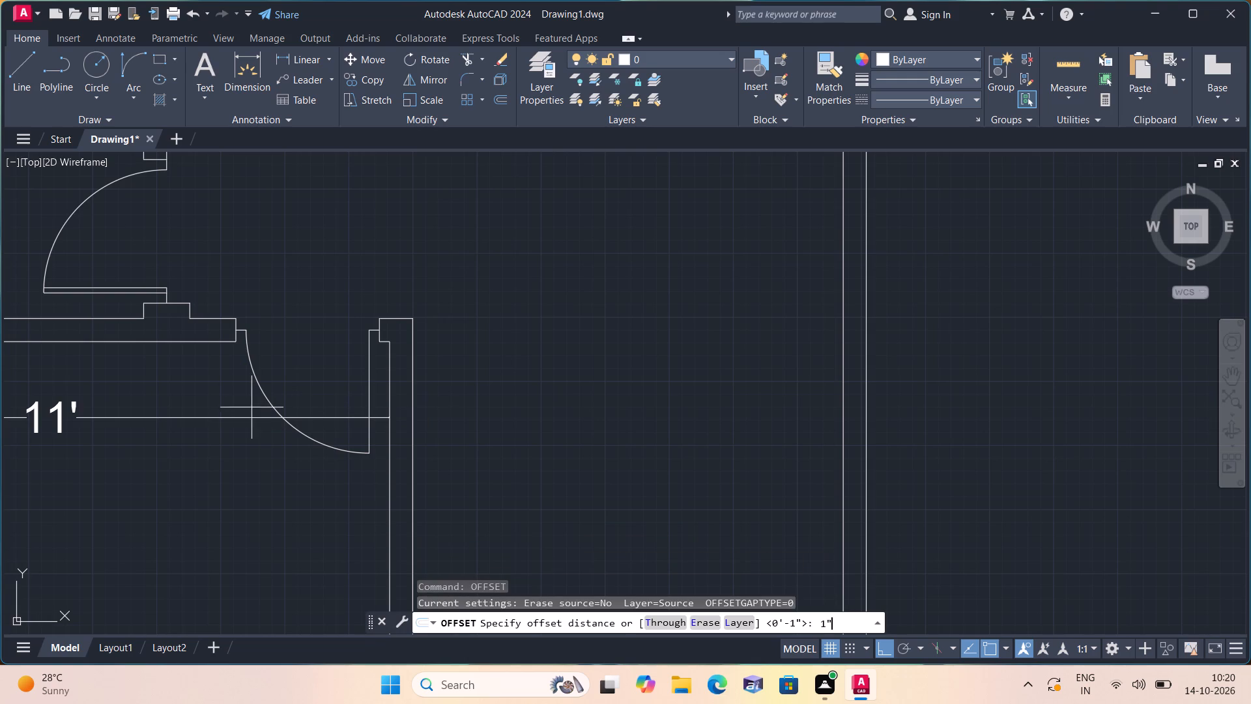
key(space)
click(368, 396)
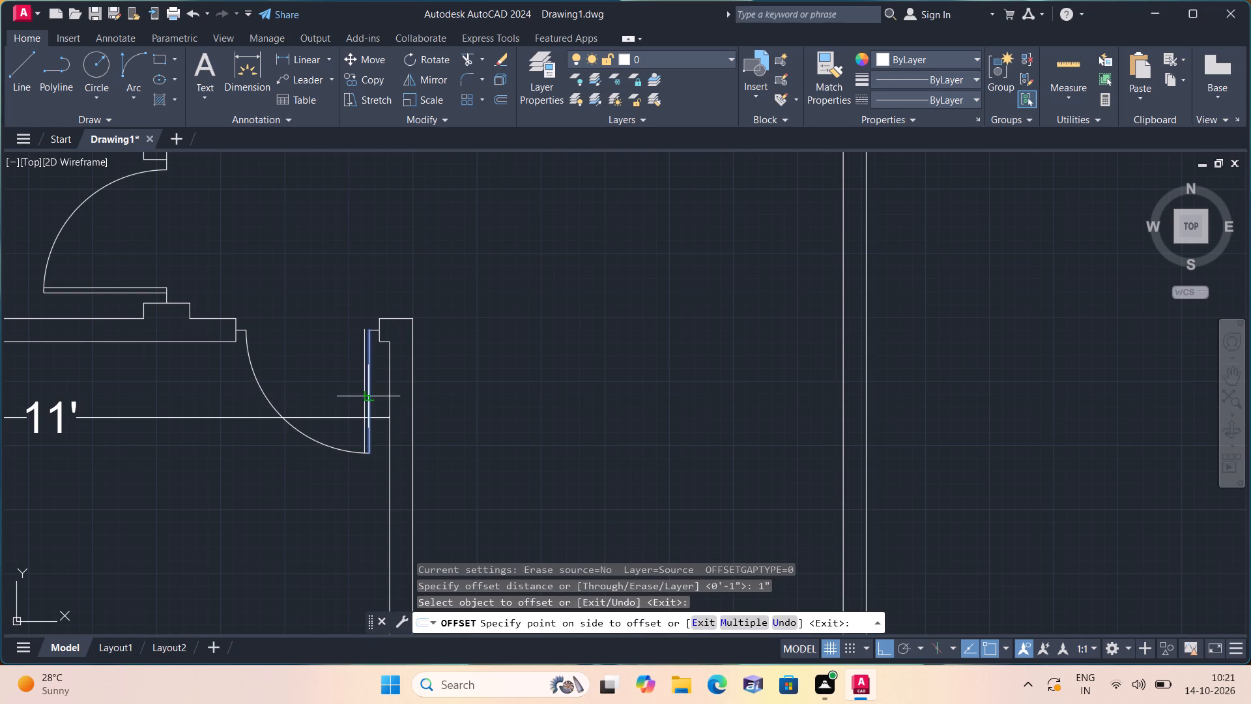
click(328, 387)
key(space)
text(l)
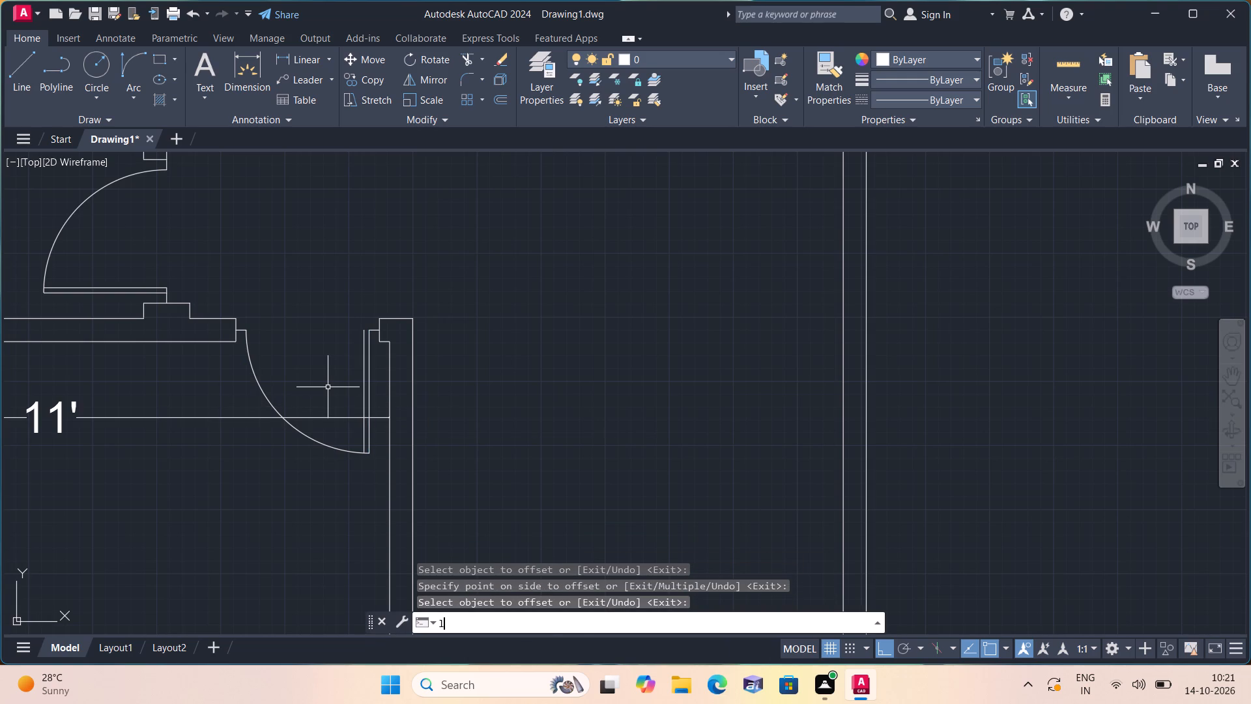
key(space)
scroll(349, 330, up, 2)
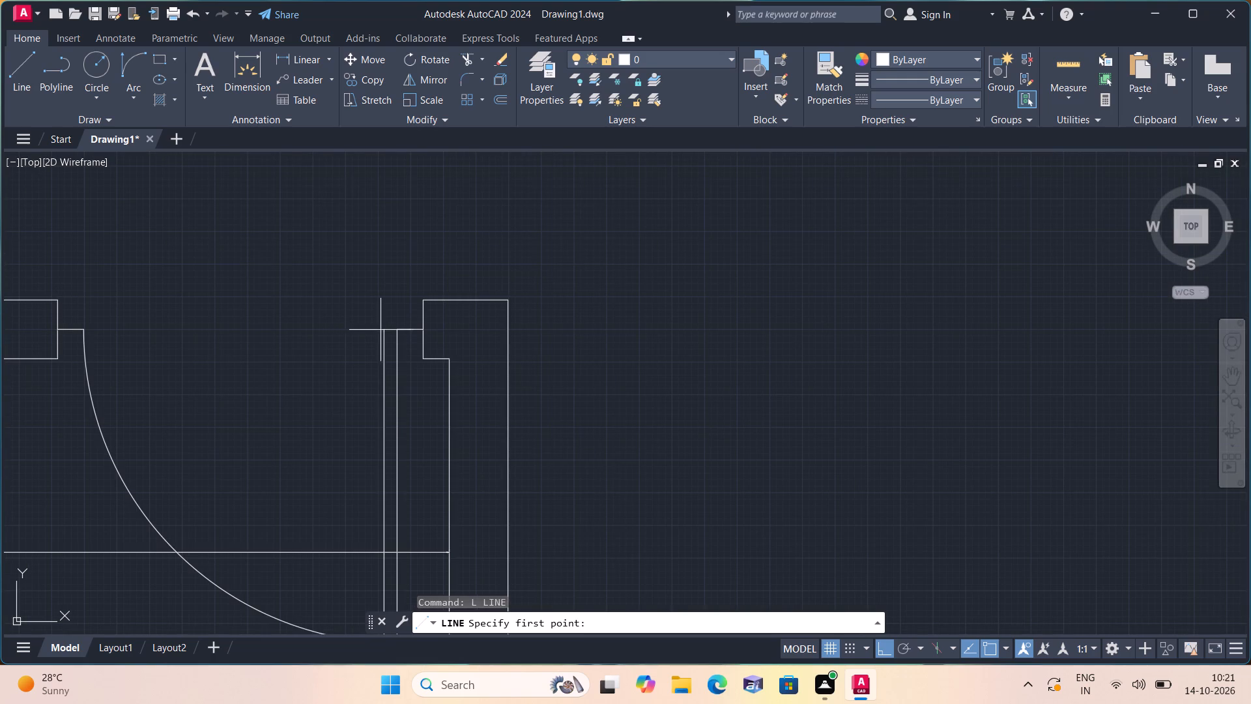
click(383, 330)
click(401, 334)
key(space)
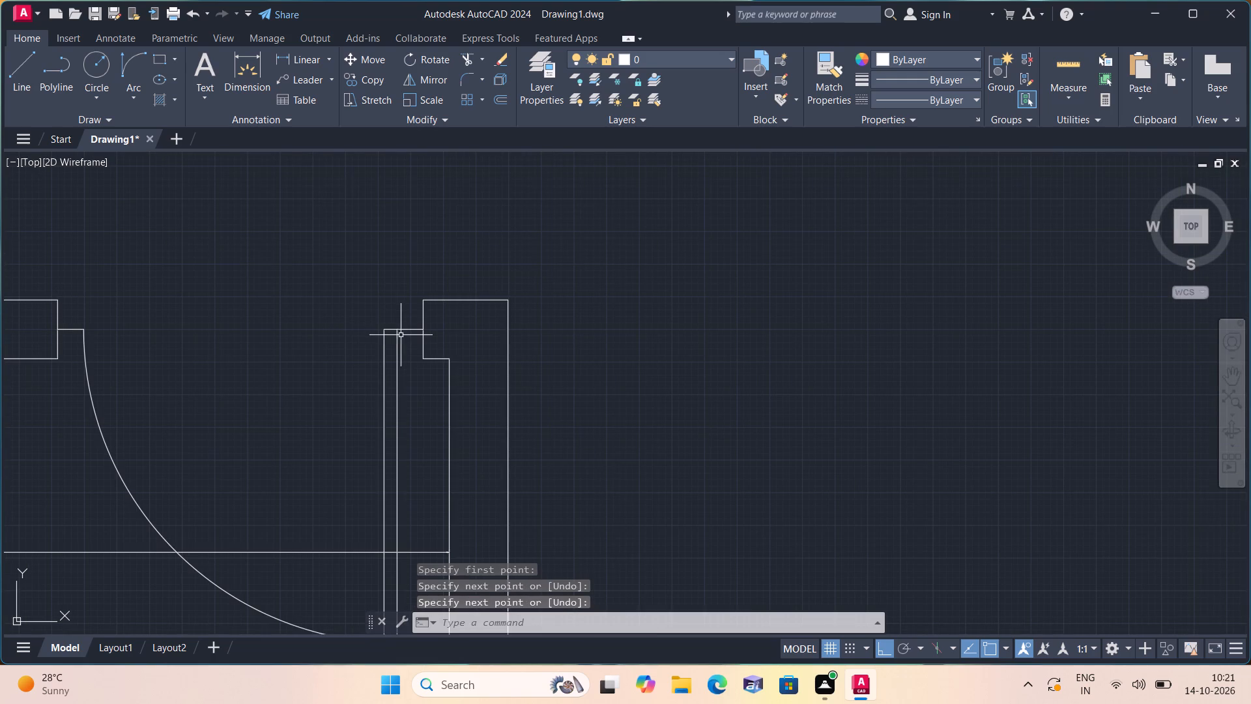
Examine the new door of the left 11' room up close and in relation to the surrounding plan.
scroll(337, 347, down, 2)
scroll(389, 345, down, 1)
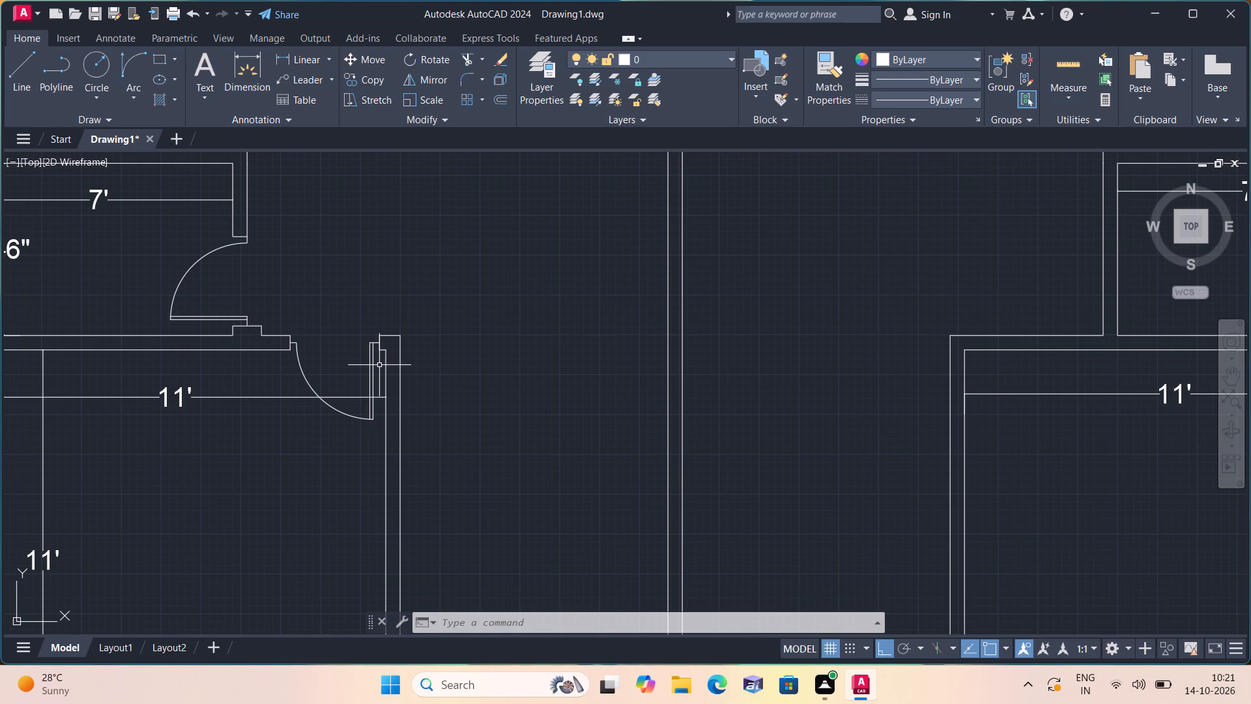
scroll(380, 364, up, 1)
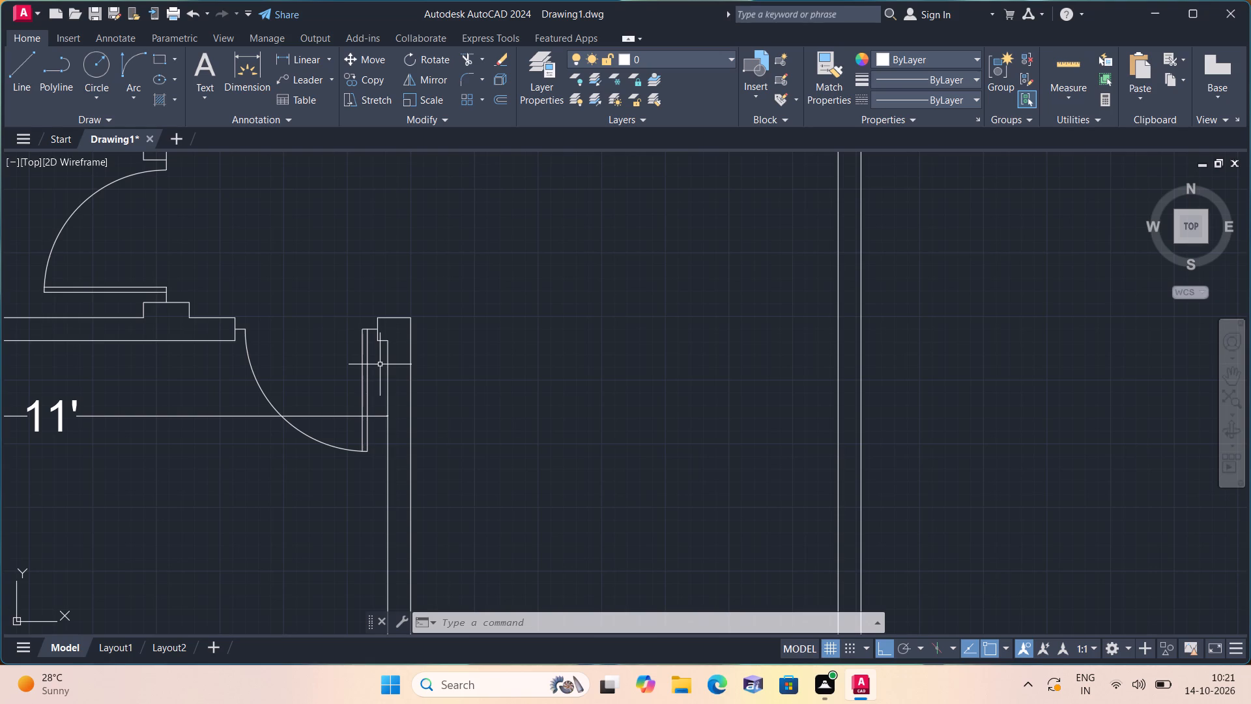
scroll(380, 364, up, 2)
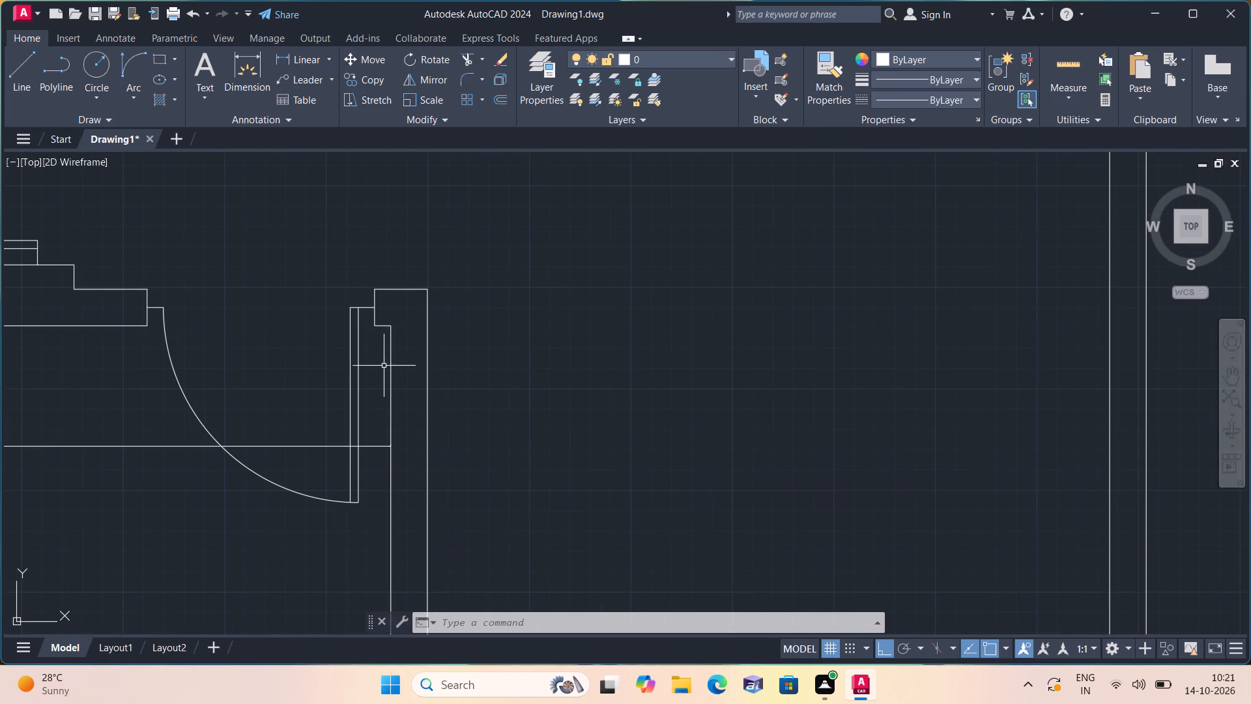
middle_drag(356, 441, 339, 390)
scroll(354, 441, down, 1)
scroll(339, 390, down, 2)
scroll(478, 391, down, 2)
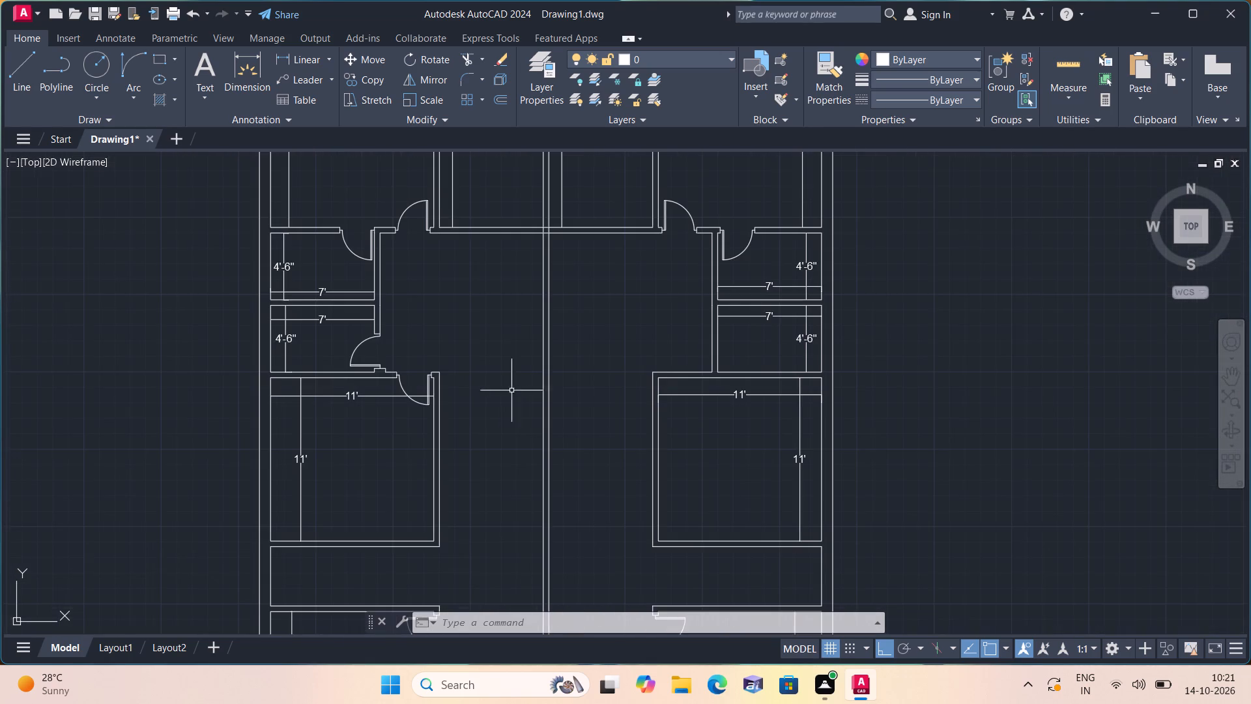
Draw a jamb line across the right 11' room's top wall, 2" from its inner left corner, and erase the 2" construction segment.
middle_drag(588, 383, 573, 369)
key(l)
key(space)
scroll(616, 367, up, 2)
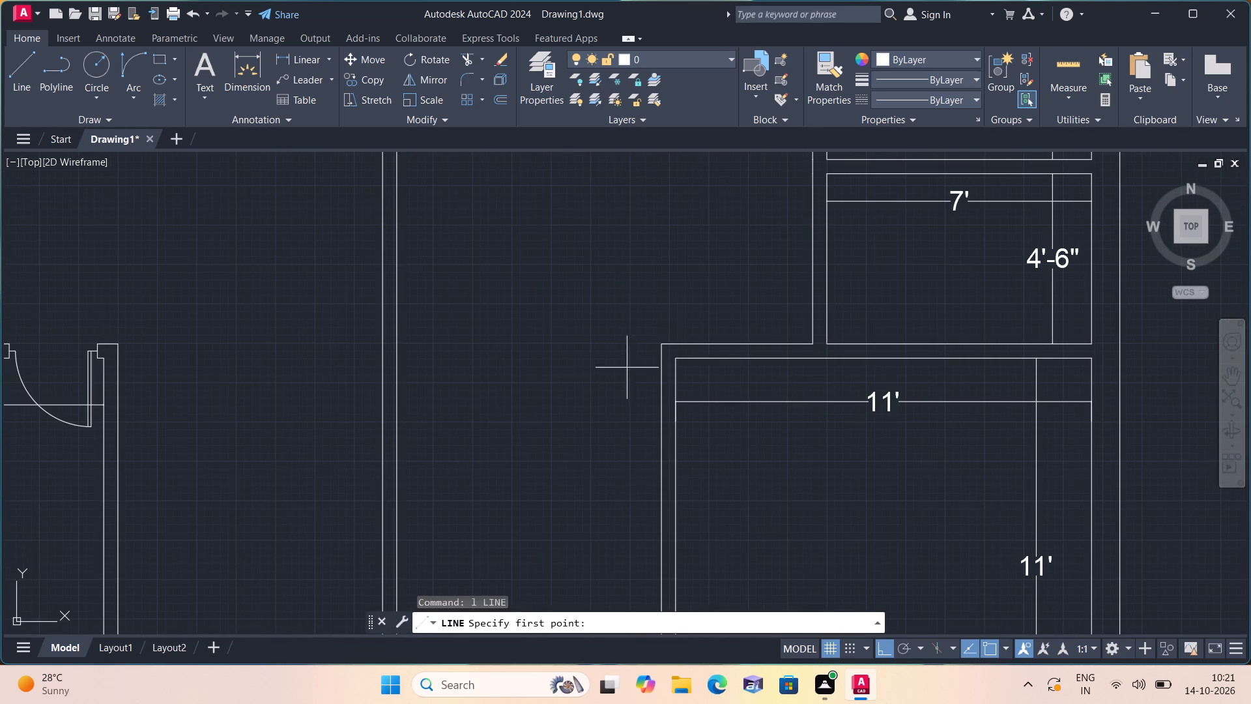
click(675, 362)
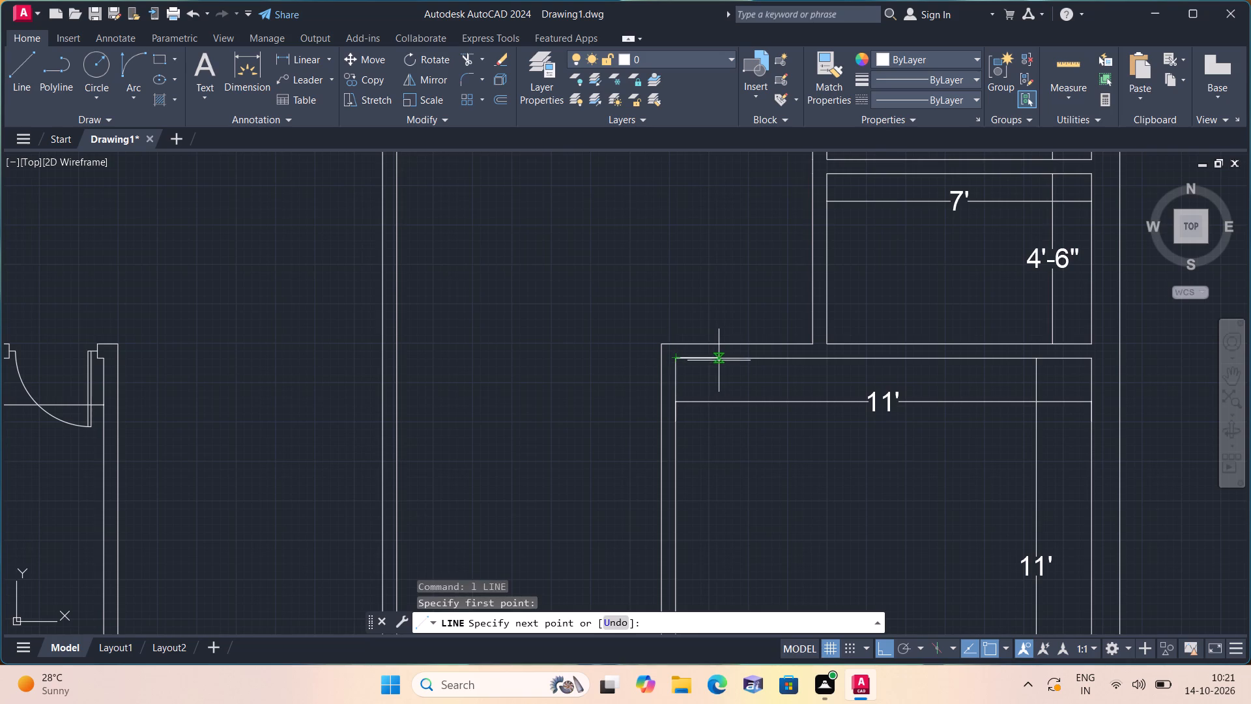
text(2")
key(space)
click(678, 341)
key(space)
scroll(674, 353, up, 3)
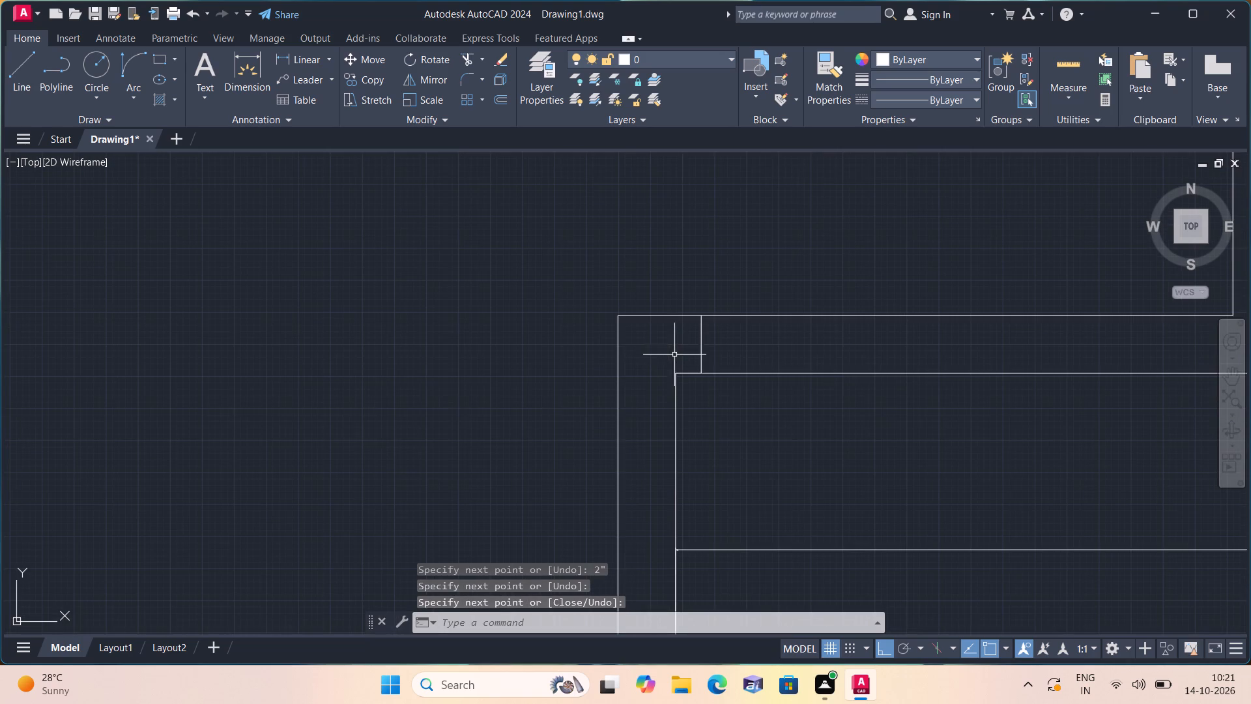
click(685, 374)
key(Delete)
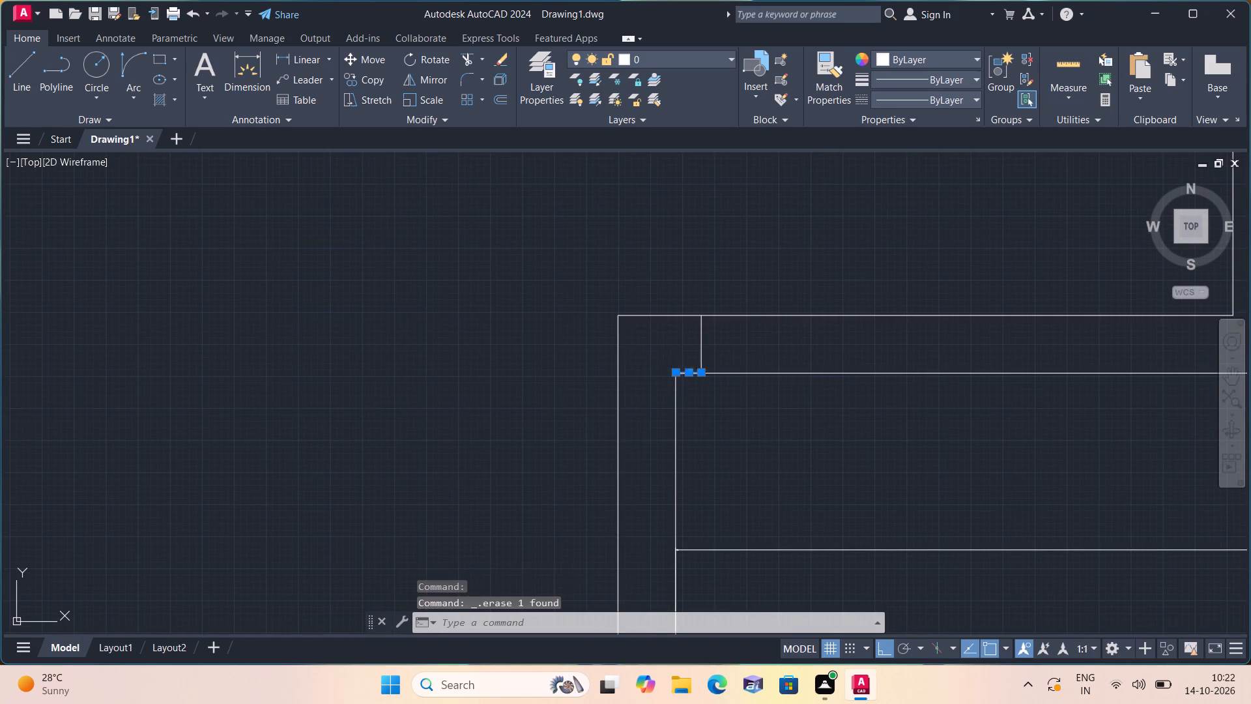
From the jamb line's midpoint, draw consecutive 2", 2' and 2" line segments rightward inside the right 11' room's top wall.
scroll(680, 368, down, 2)
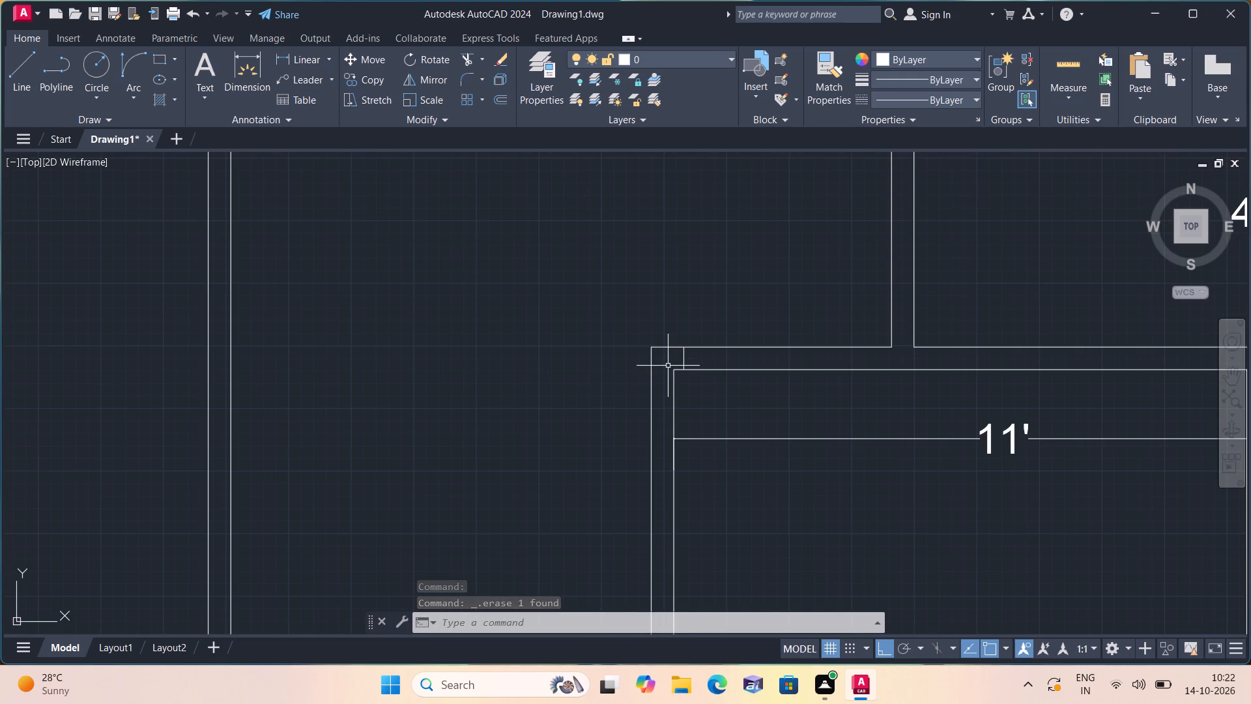
scroll(668, 366, down, 1)
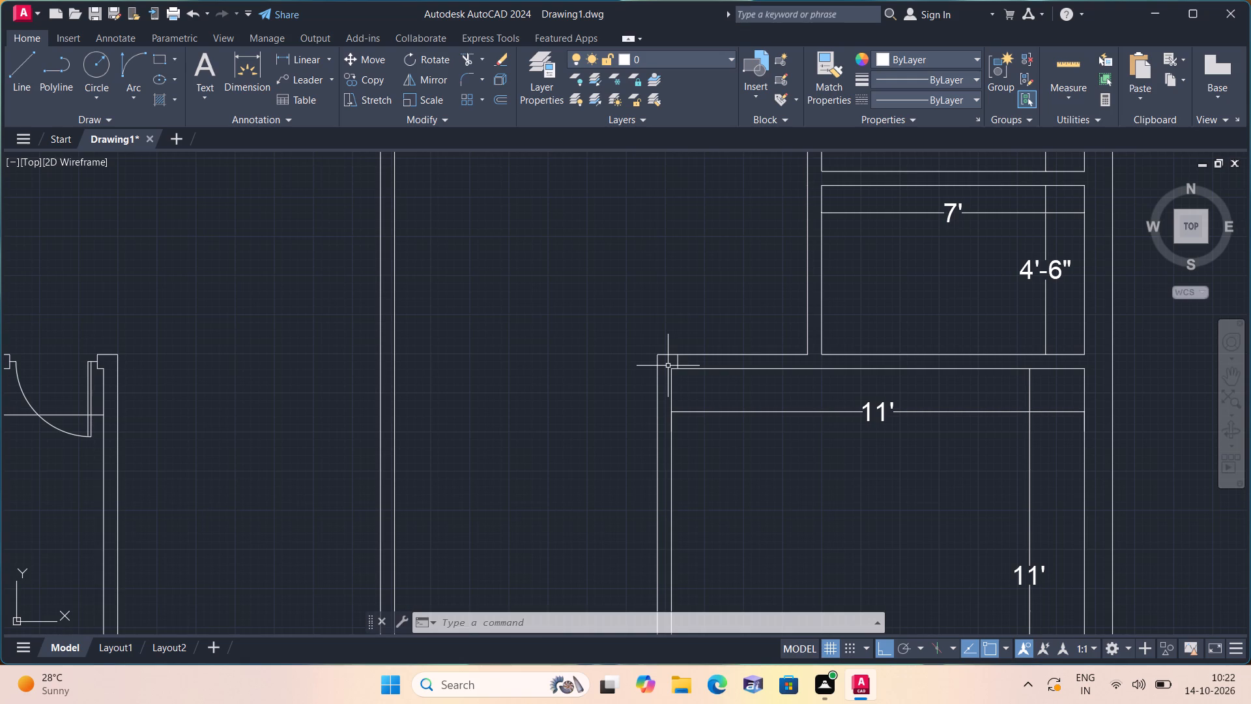
scroll(668, 366, down, 1)
middle_drag(657, 366, 574, 346)
scroll(609, 359, up, 2)
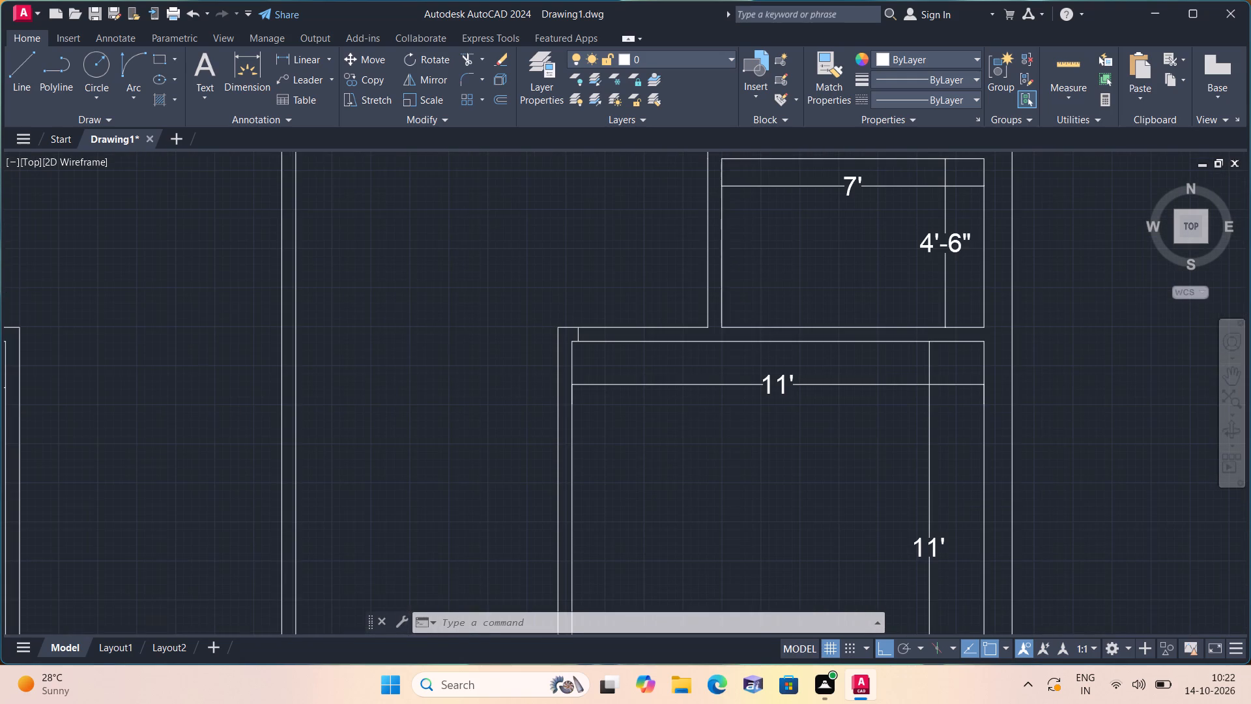
key(l)
key(space)
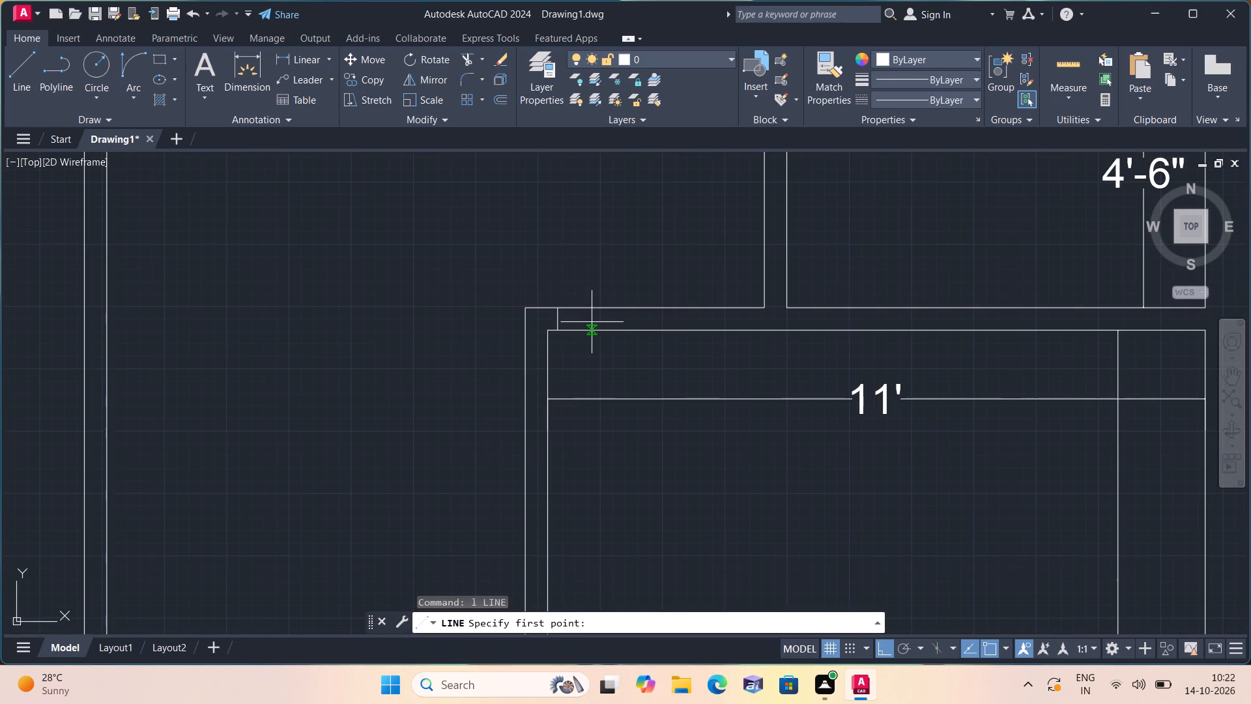
click(557, 322)
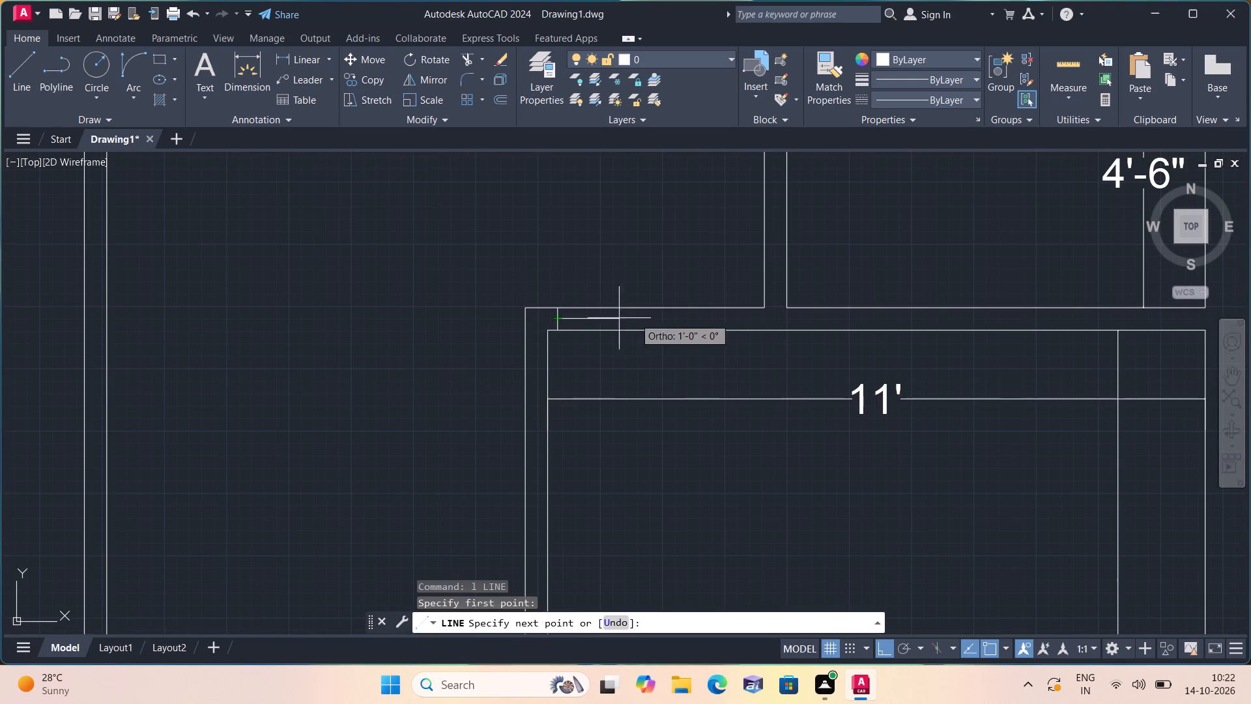
text(2")
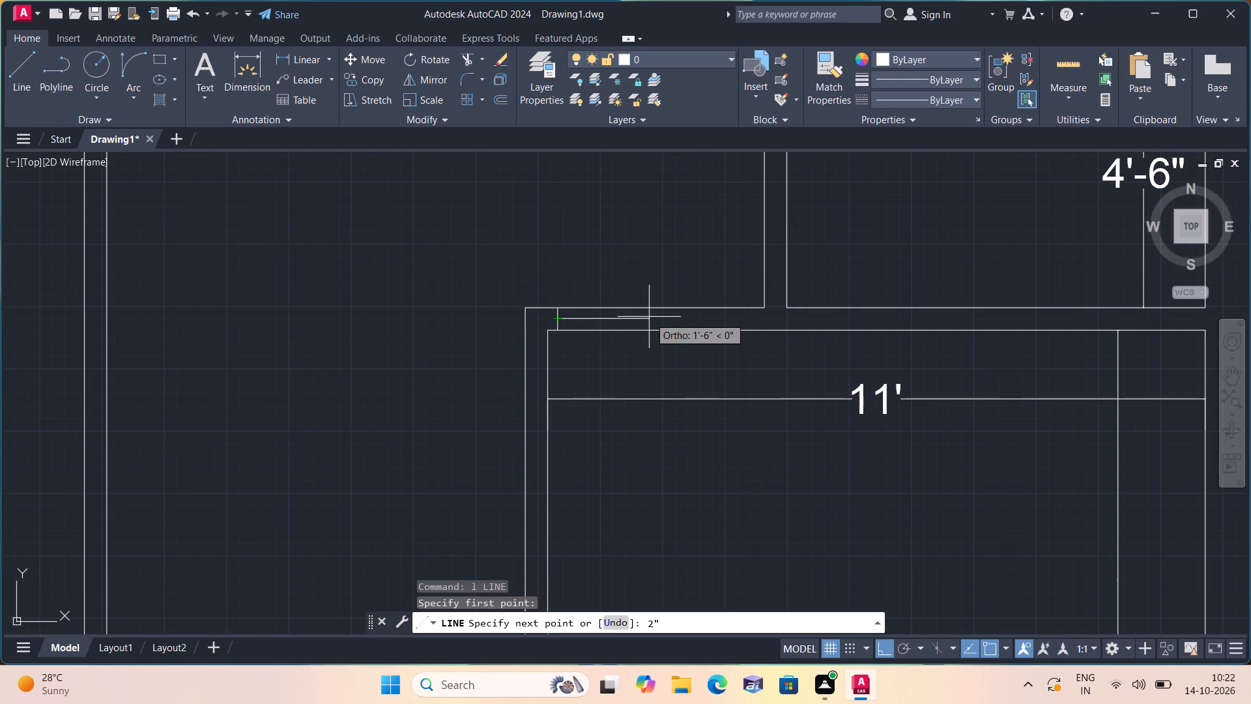
key(space)
text(2')
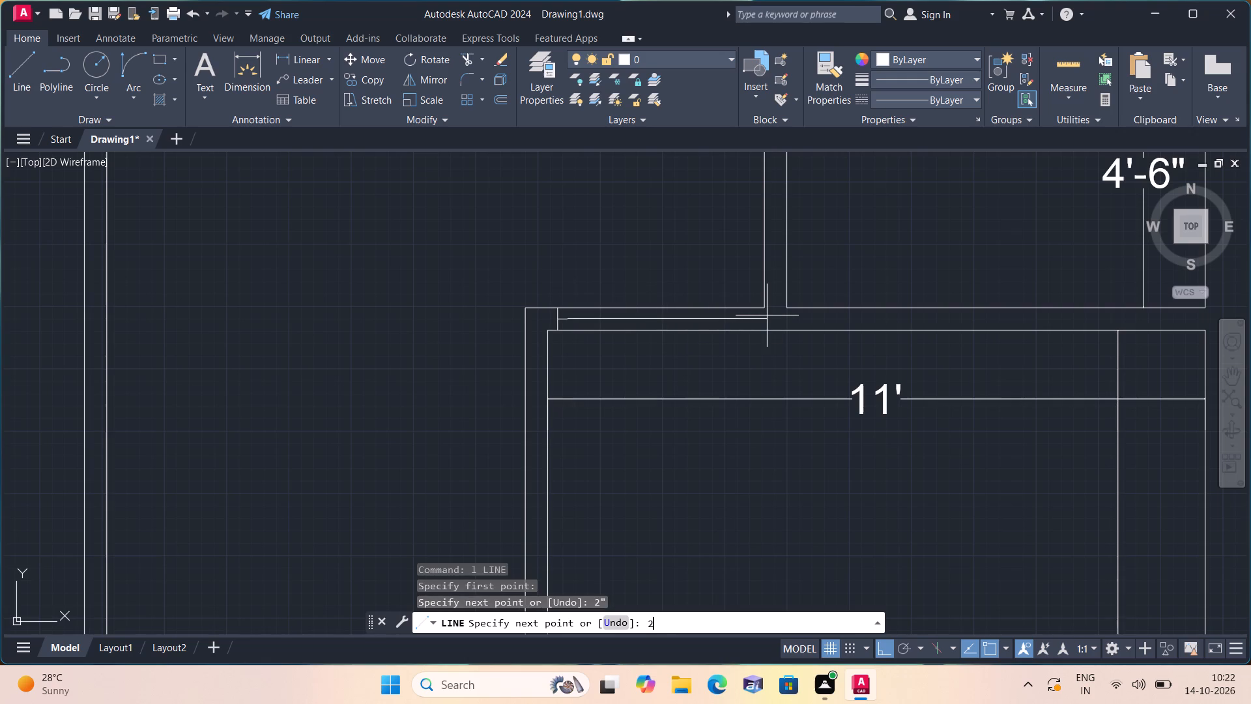
key(space)
text(2")
key(space)
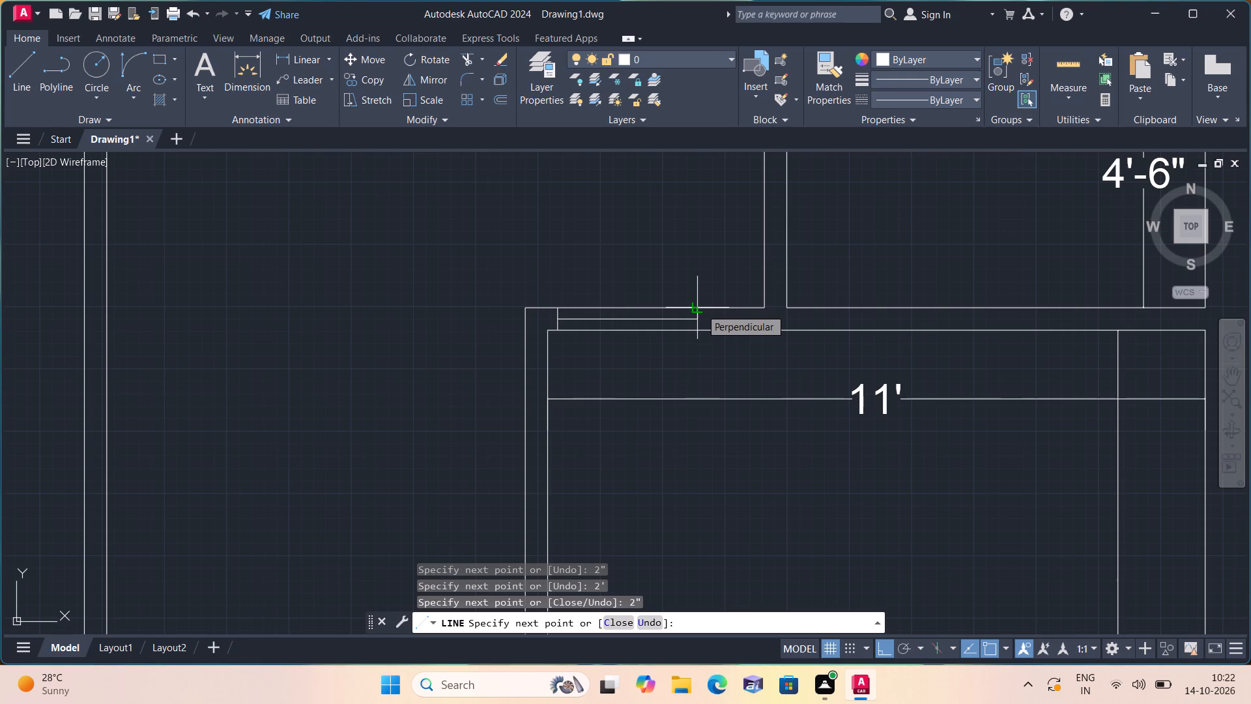
Draw the second jamb from the end of those segments up to the wall's upper face and down to its lower face.
scroll(700, 308, up, 2)
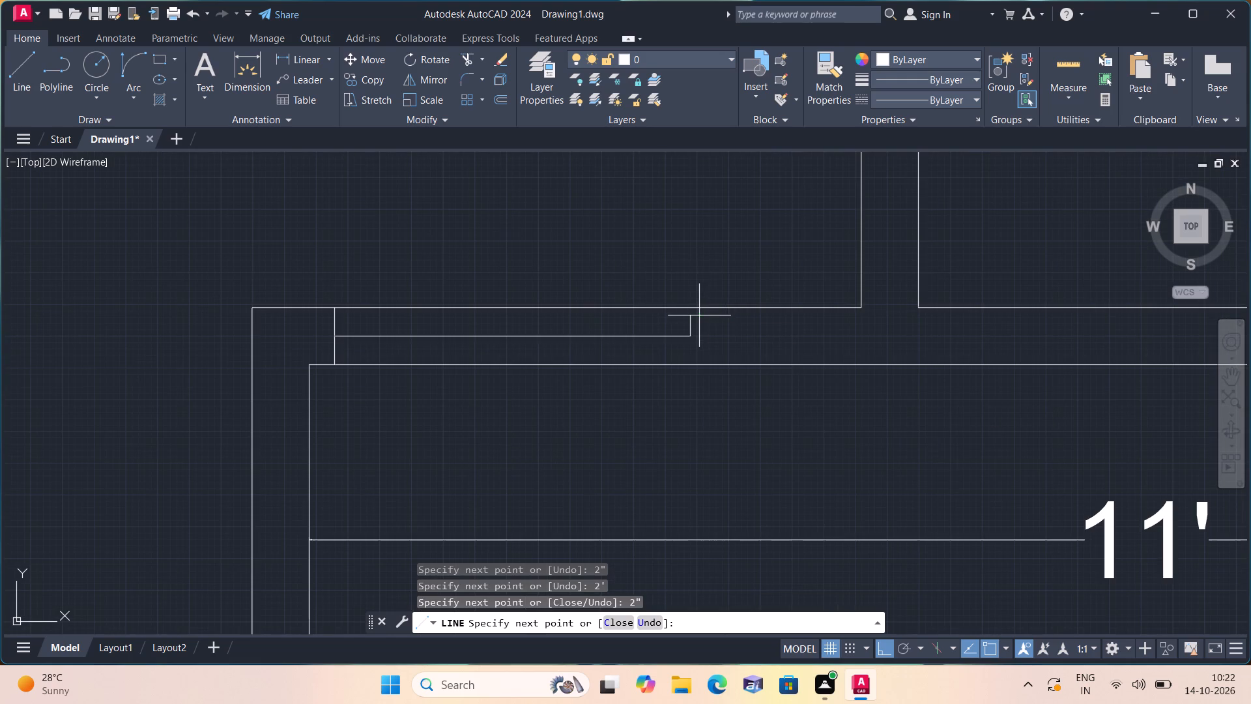
click(694, 306)
key(space)
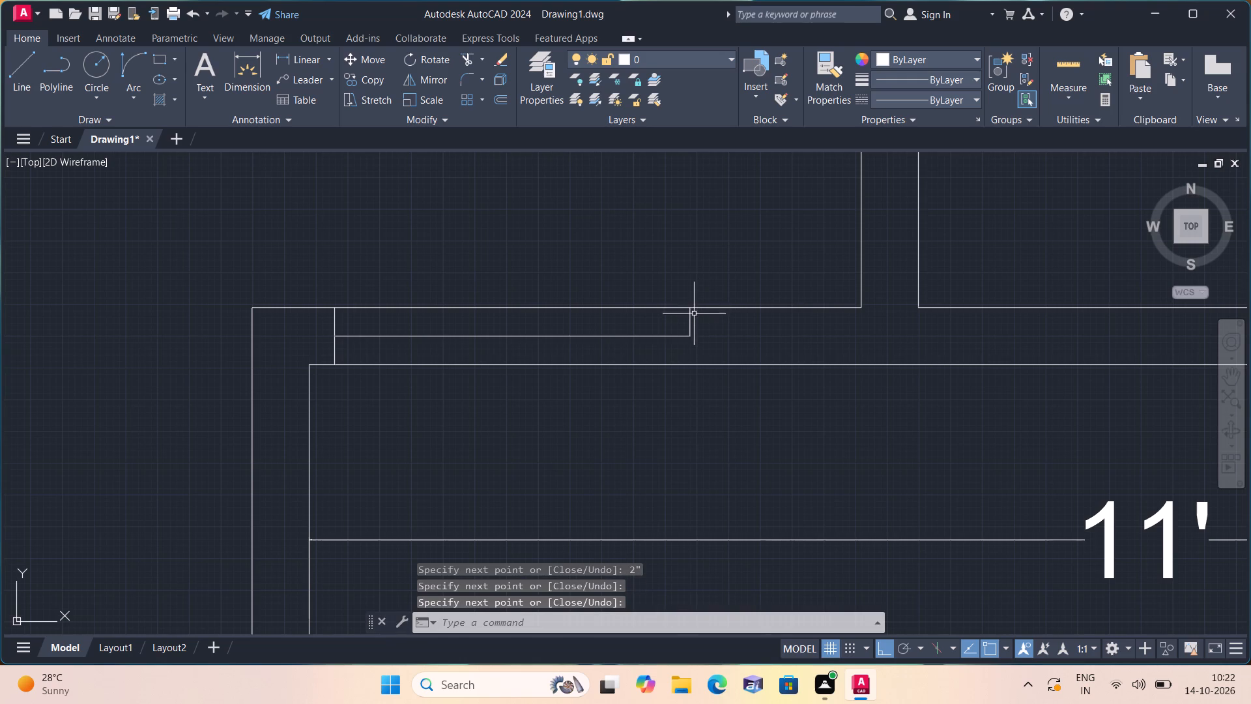
key(space)
click(691, 338)
click(688, 366)
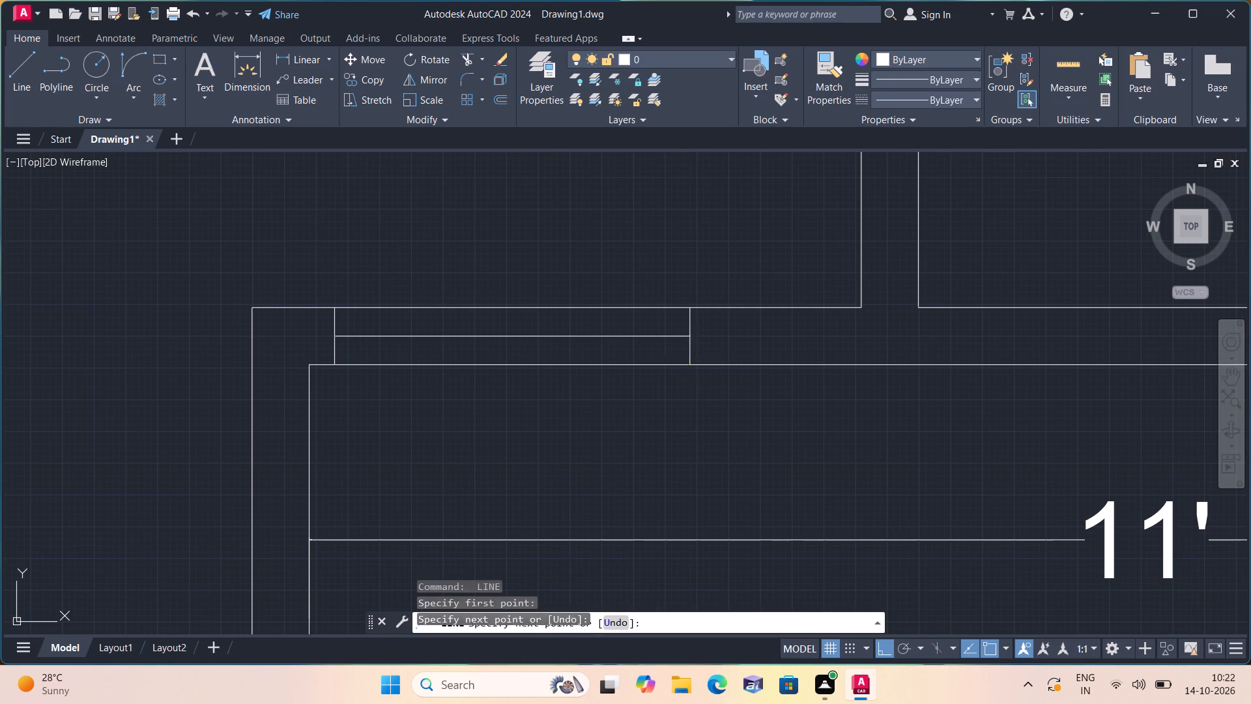
key(space)
Trim both wall lines and the 2' middle segment between the jambs to open the doorway of the right 11' room.
text(trim)
scroll(690, 333, down, 1)
key(space)
drag(615, 304, 601, 392)
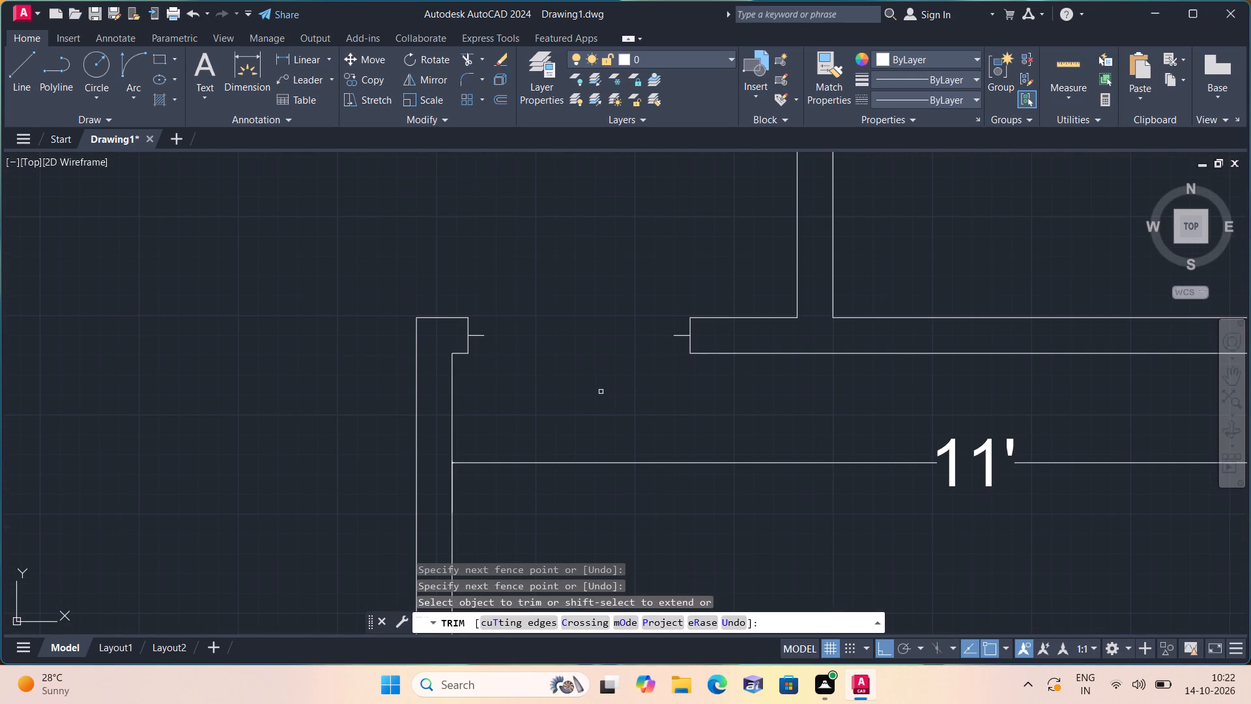
key(space)
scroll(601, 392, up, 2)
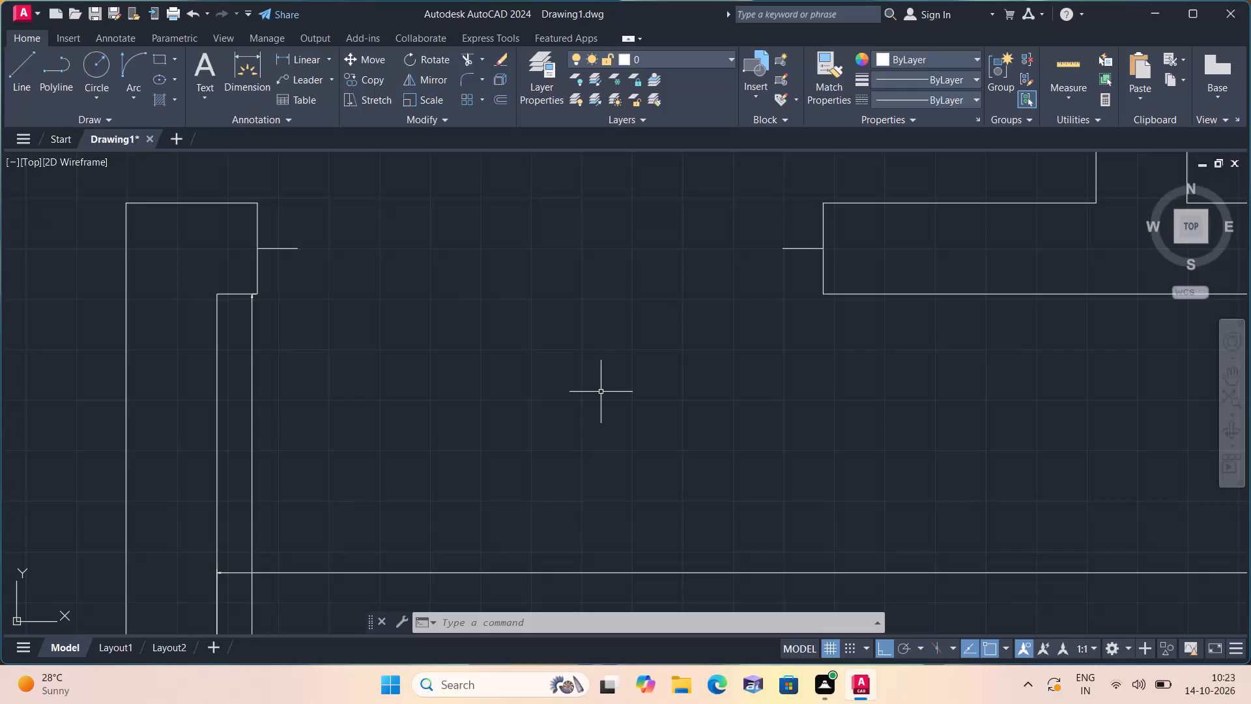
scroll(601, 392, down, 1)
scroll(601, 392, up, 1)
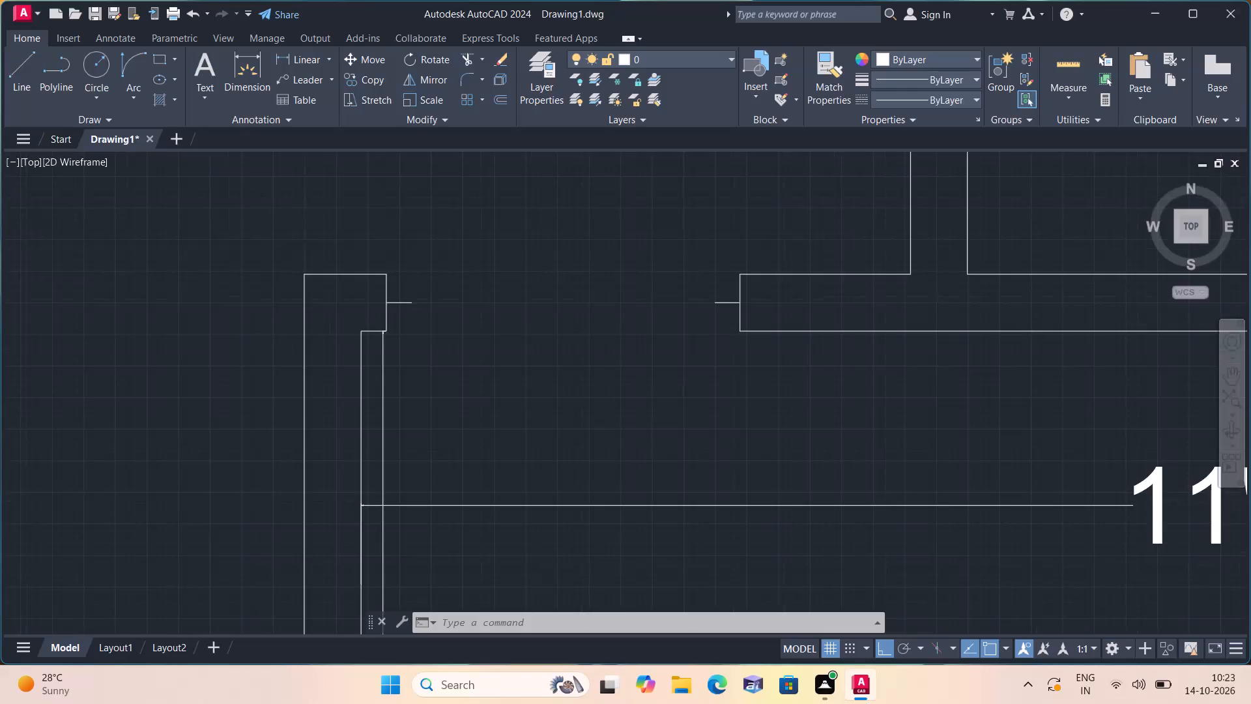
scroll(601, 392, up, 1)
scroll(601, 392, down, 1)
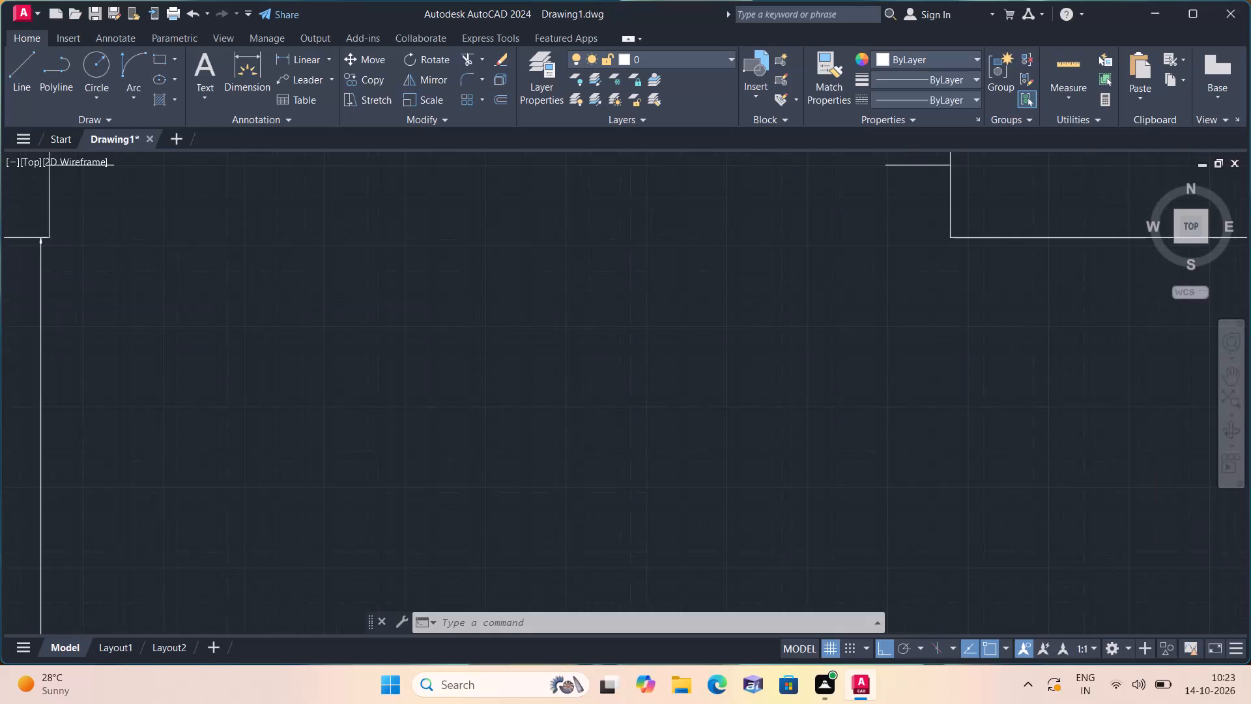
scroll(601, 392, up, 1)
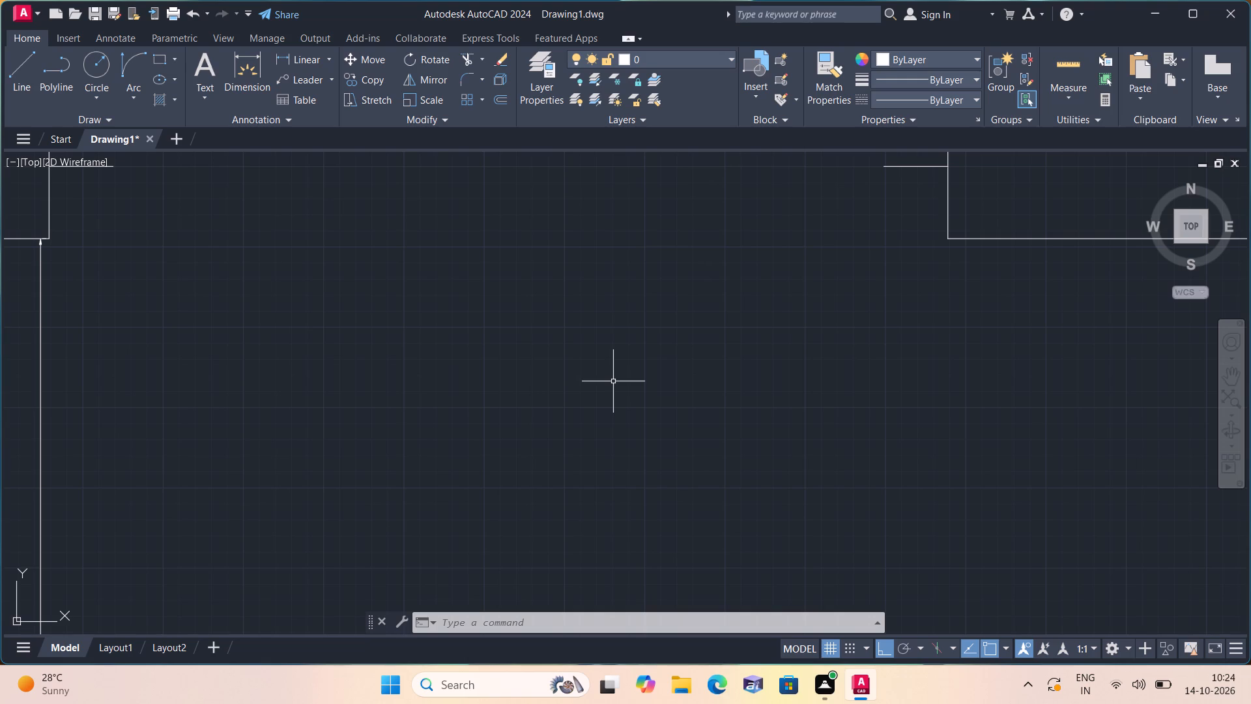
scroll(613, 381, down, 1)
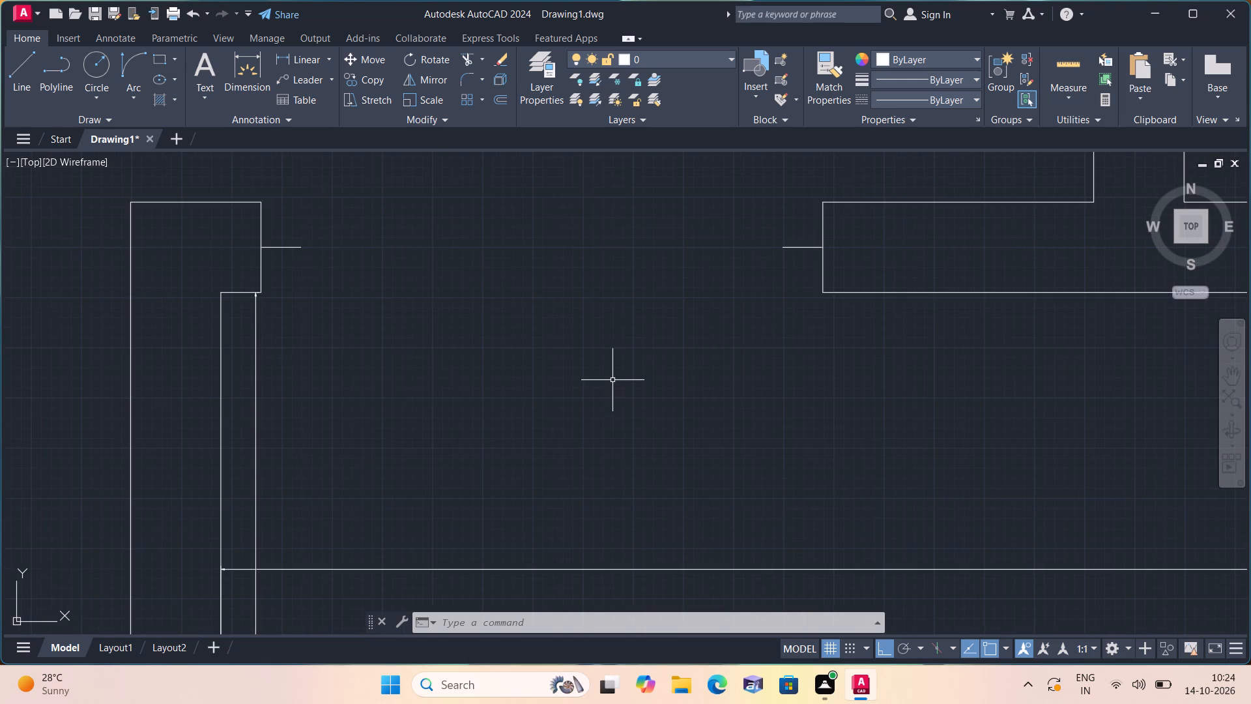
Draw a 2' door leaf line downward into the right 11' room from the end of the doorway's left stub.
scroll(603, 387, down, 1)
key(l)
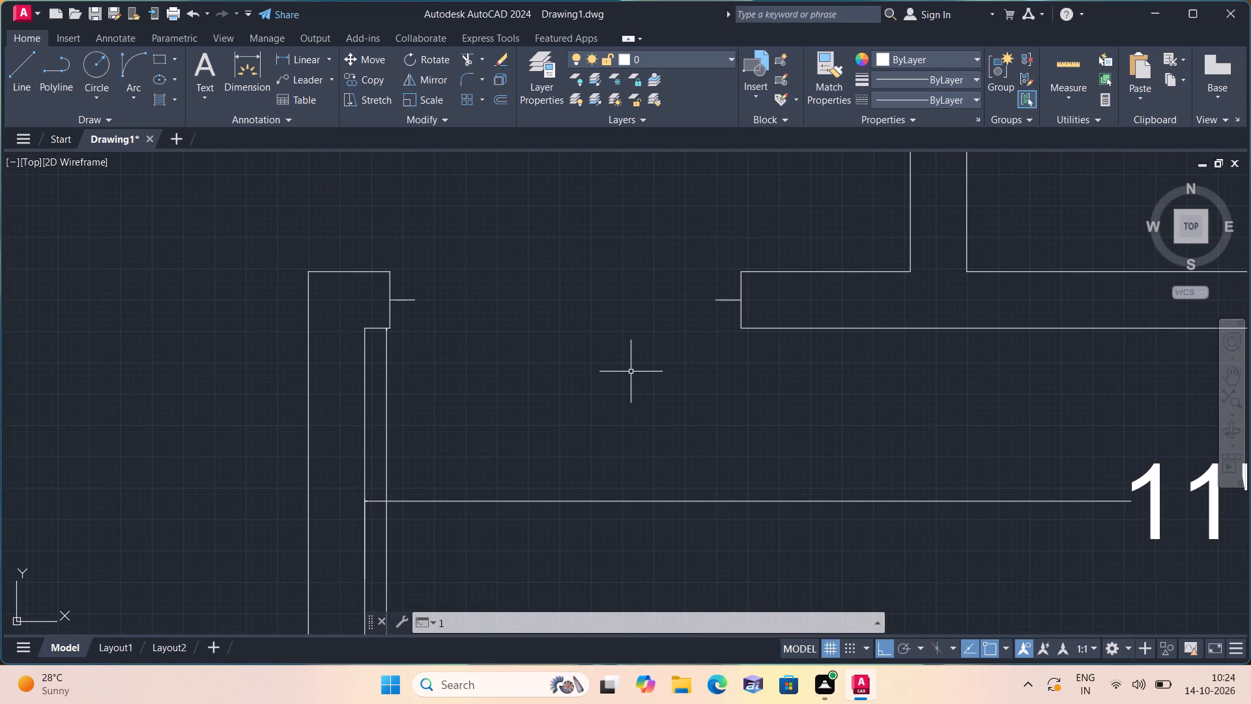
key(space)
click(418, 302)
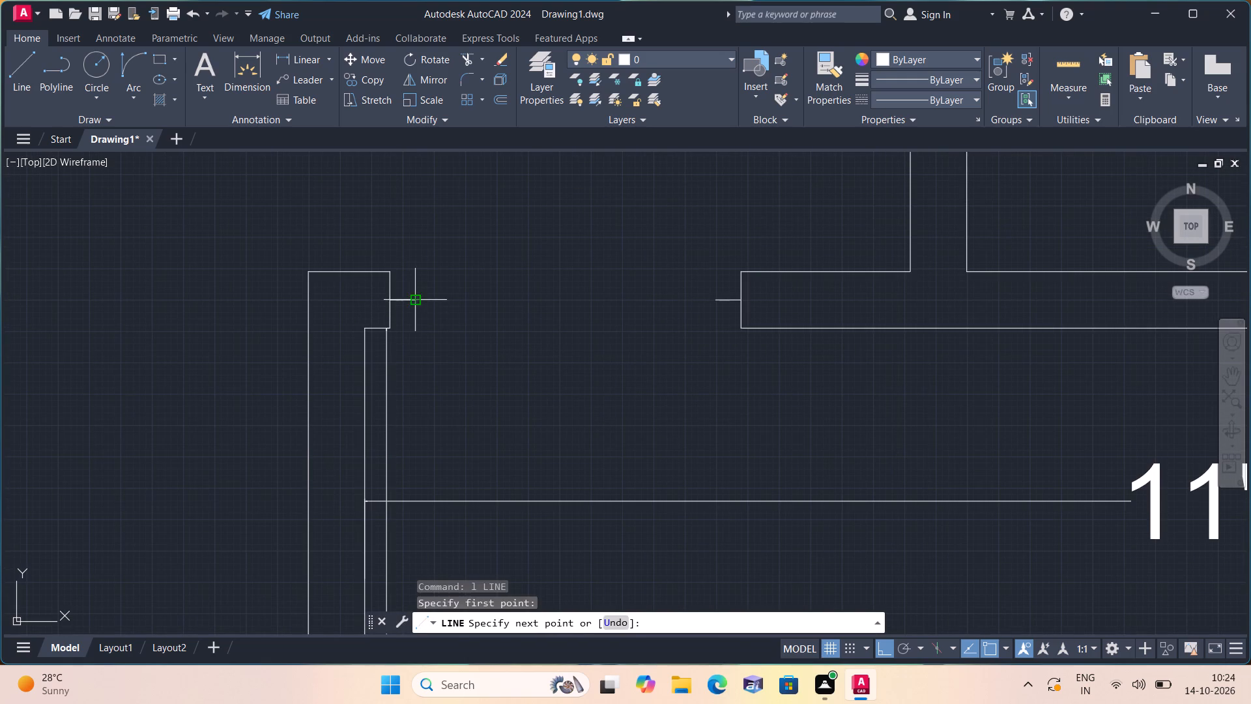
scroll(443, 430, down, 1)
middle_drag(443, 430, 440, 399)
text(2')
key(space)
key(Escape)
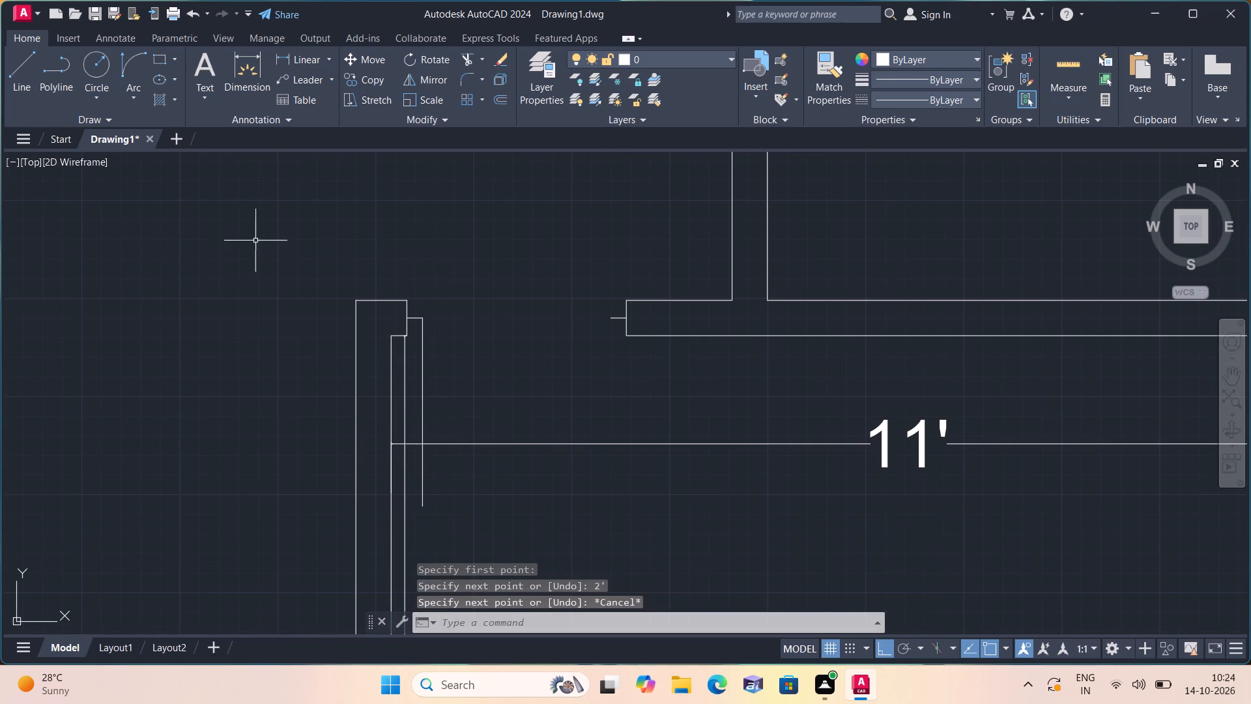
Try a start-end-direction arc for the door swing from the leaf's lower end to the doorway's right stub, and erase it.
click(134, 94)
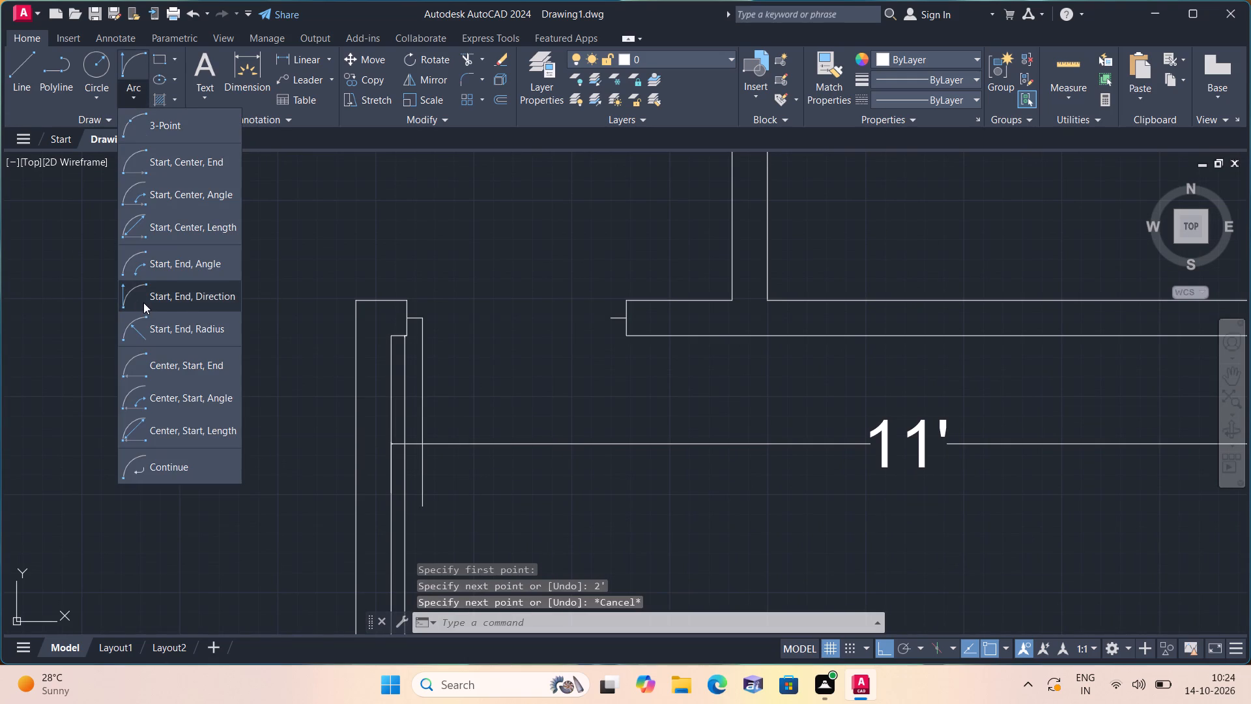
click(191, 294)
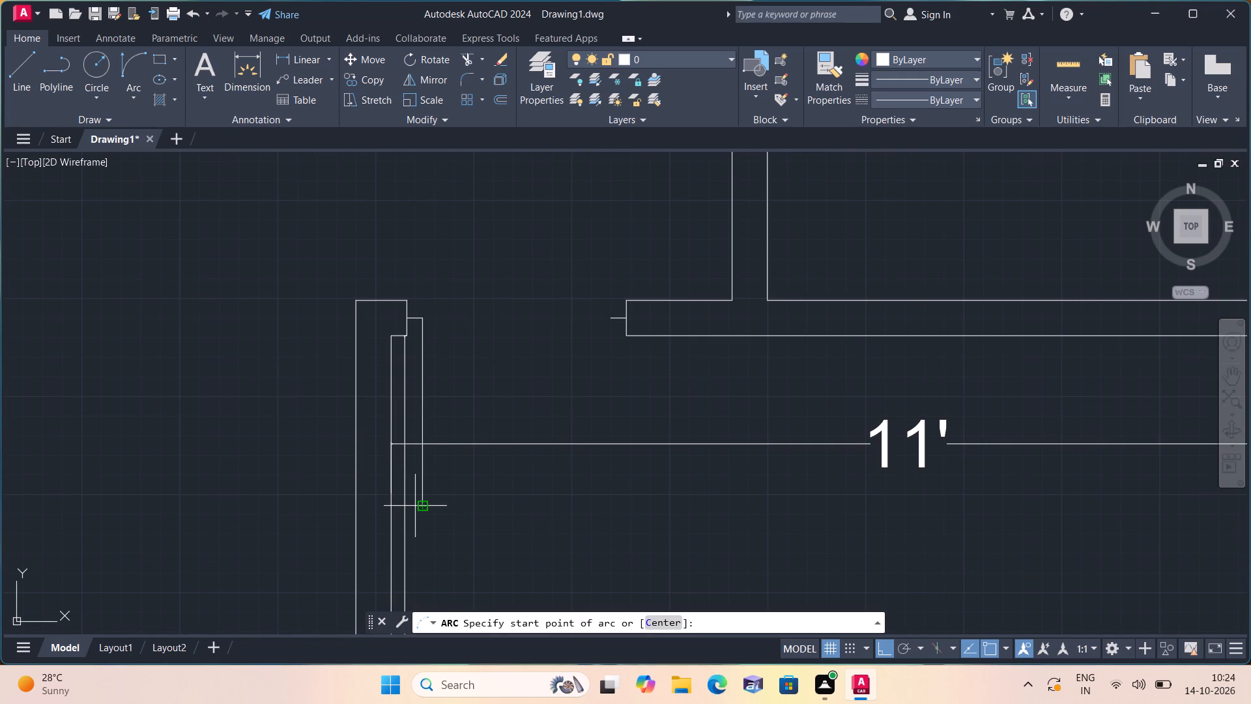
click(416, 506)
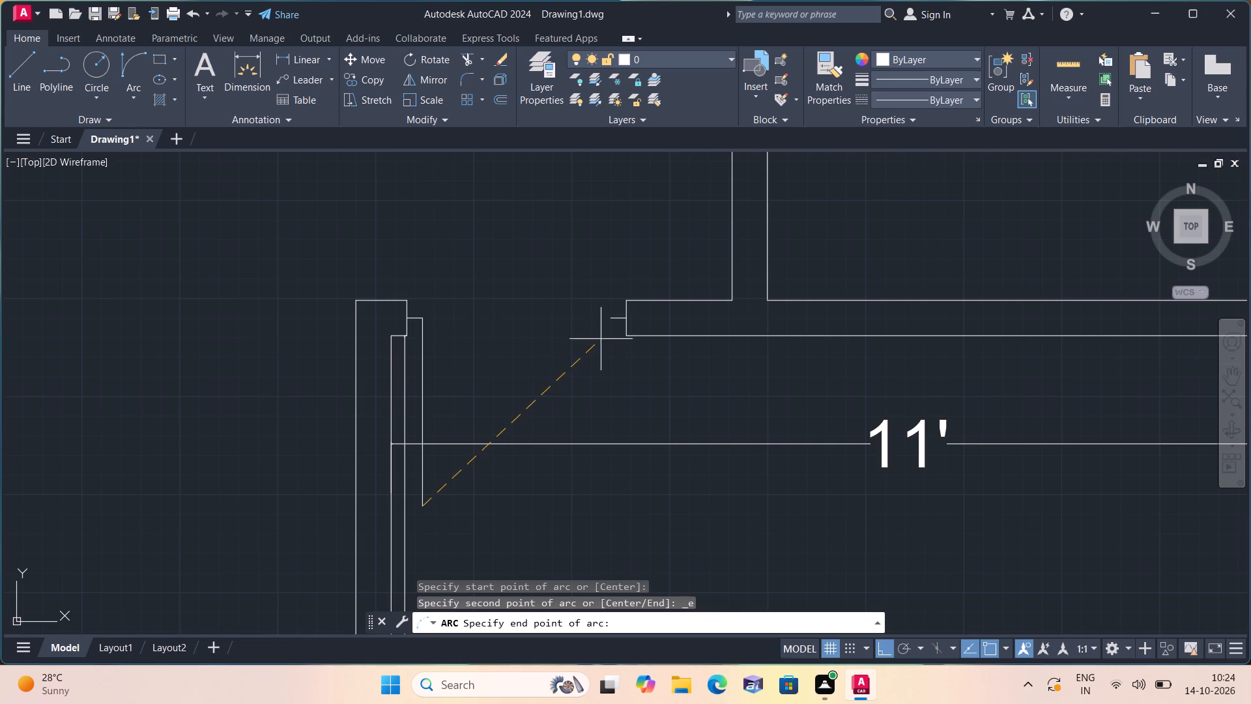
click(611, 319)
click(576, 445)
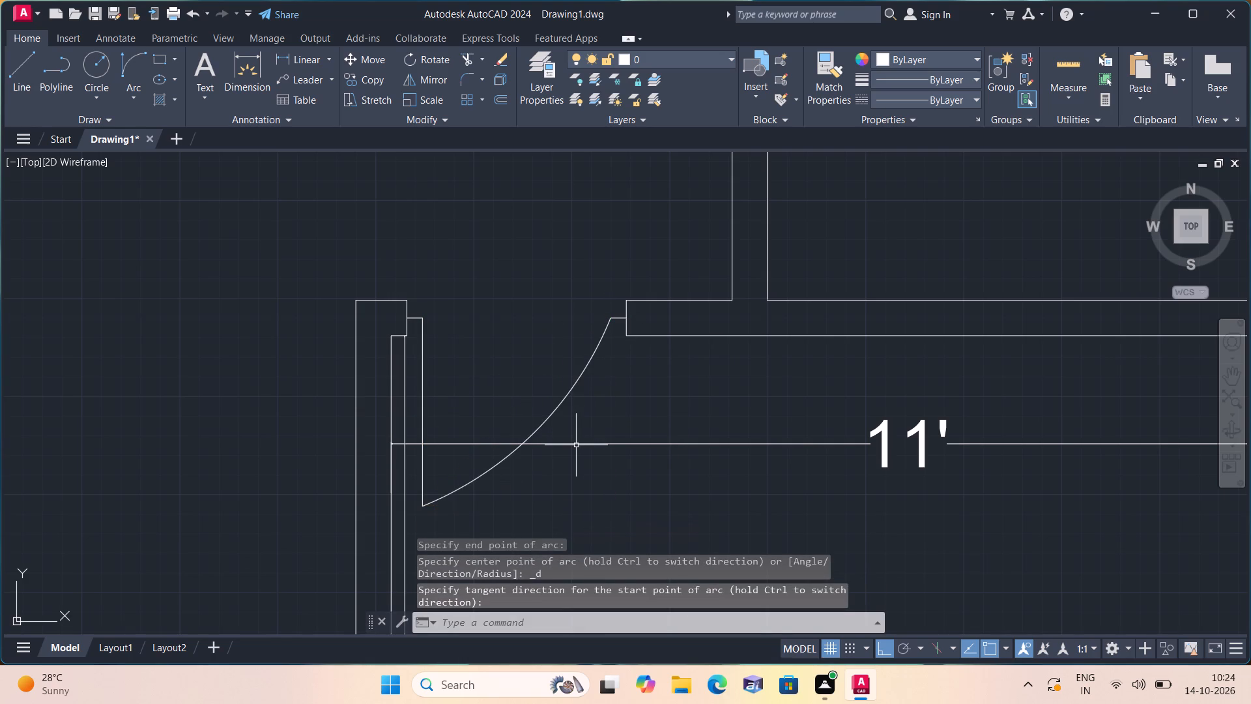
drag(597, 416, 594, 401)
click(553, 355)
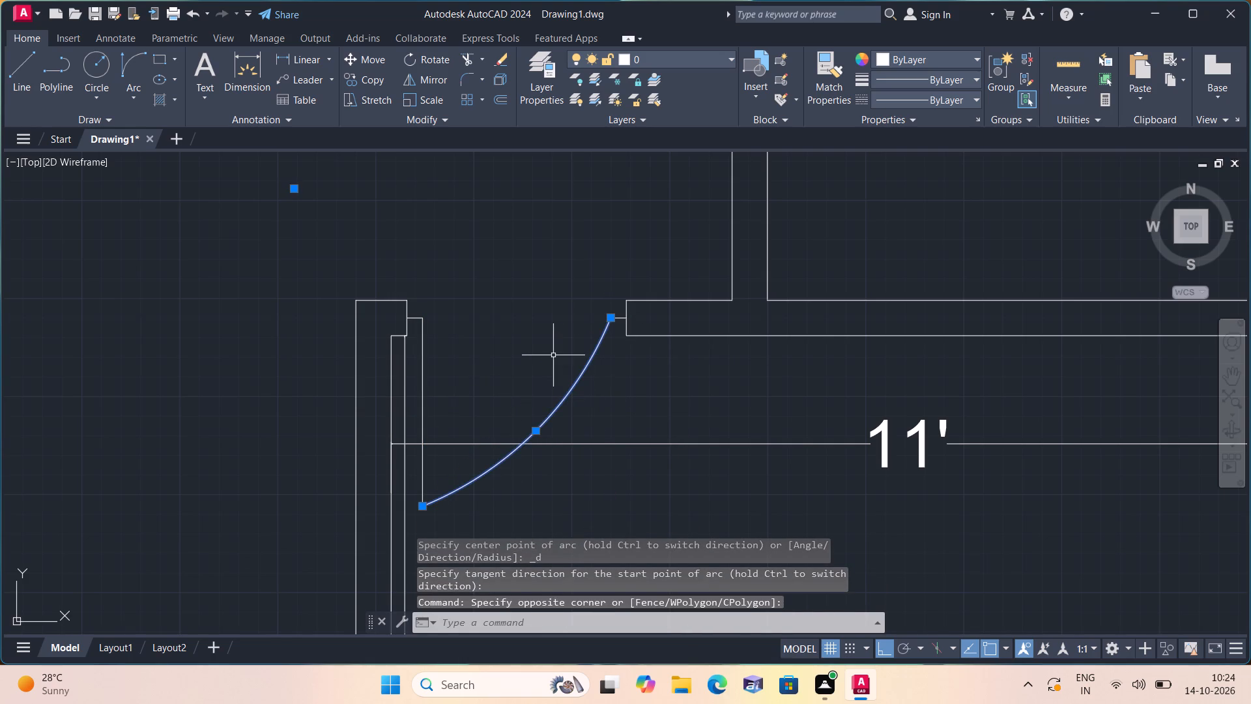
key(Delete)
Draw a start-end-direction arc from the door leaf's lower end to the doorway's right stub, with its start tangent horizontal.
click(137, 99)
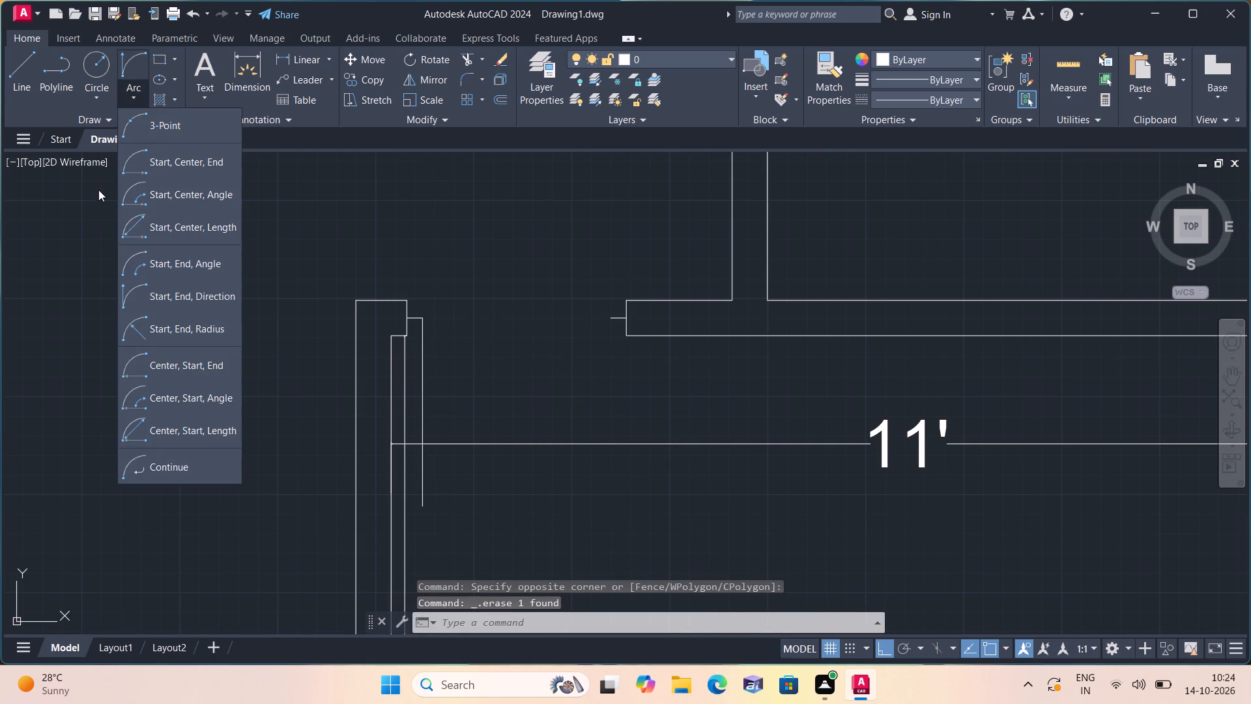
click(174, 302)
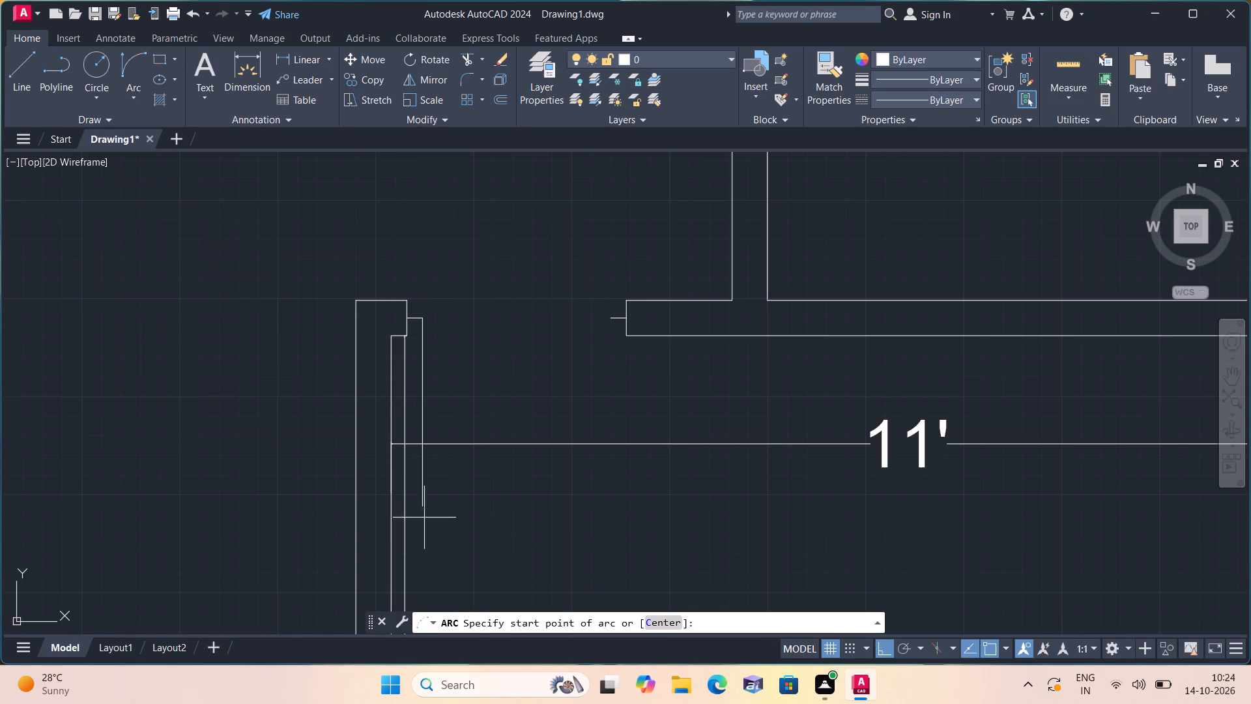
click(427, 508)
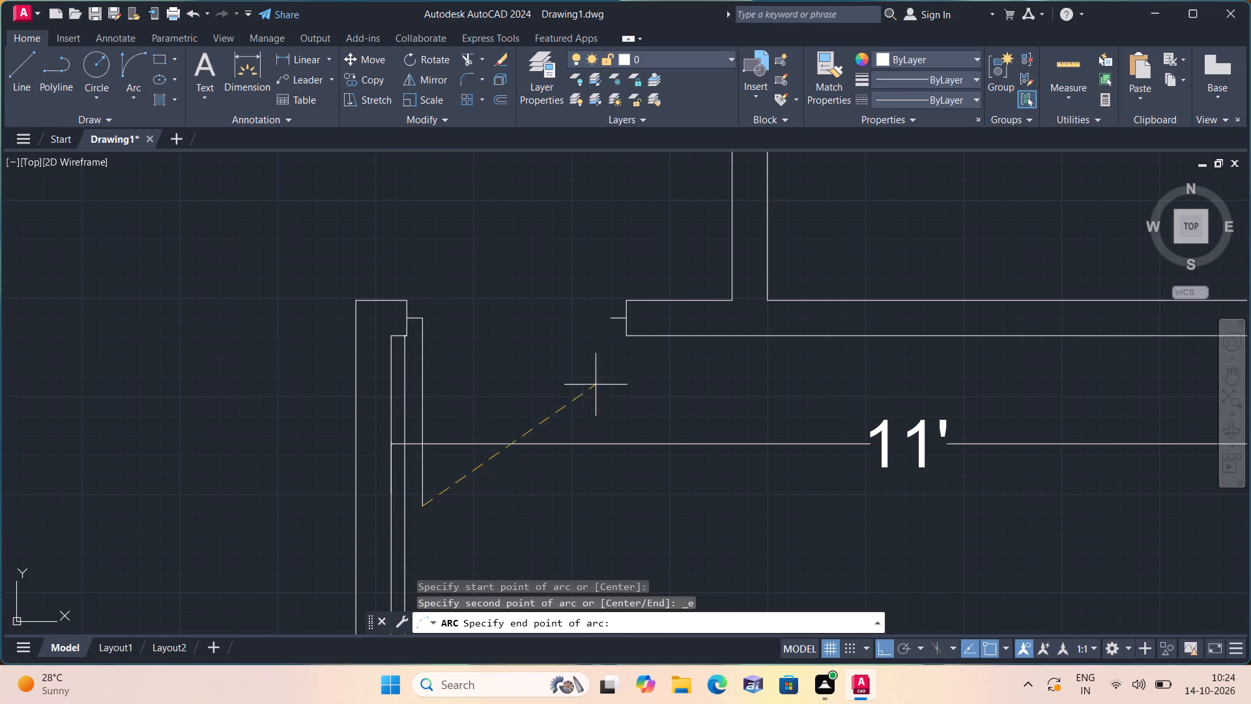
click(609, 317)
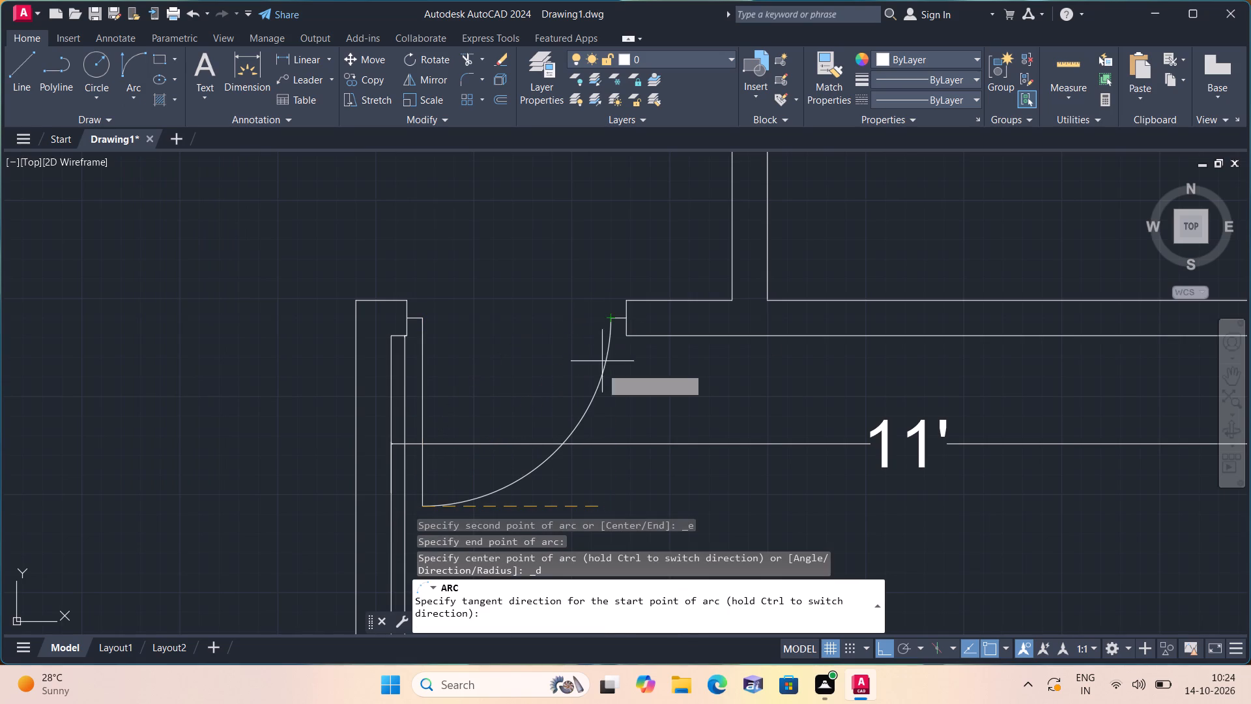
click(597, 413)
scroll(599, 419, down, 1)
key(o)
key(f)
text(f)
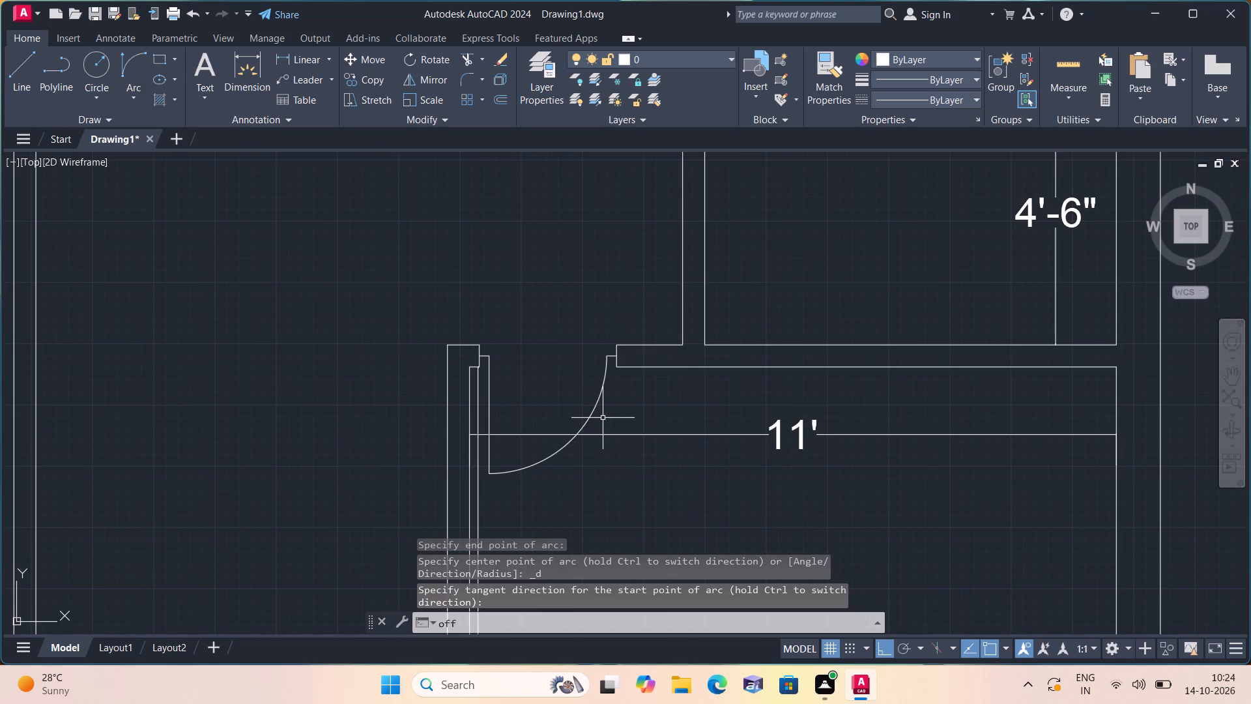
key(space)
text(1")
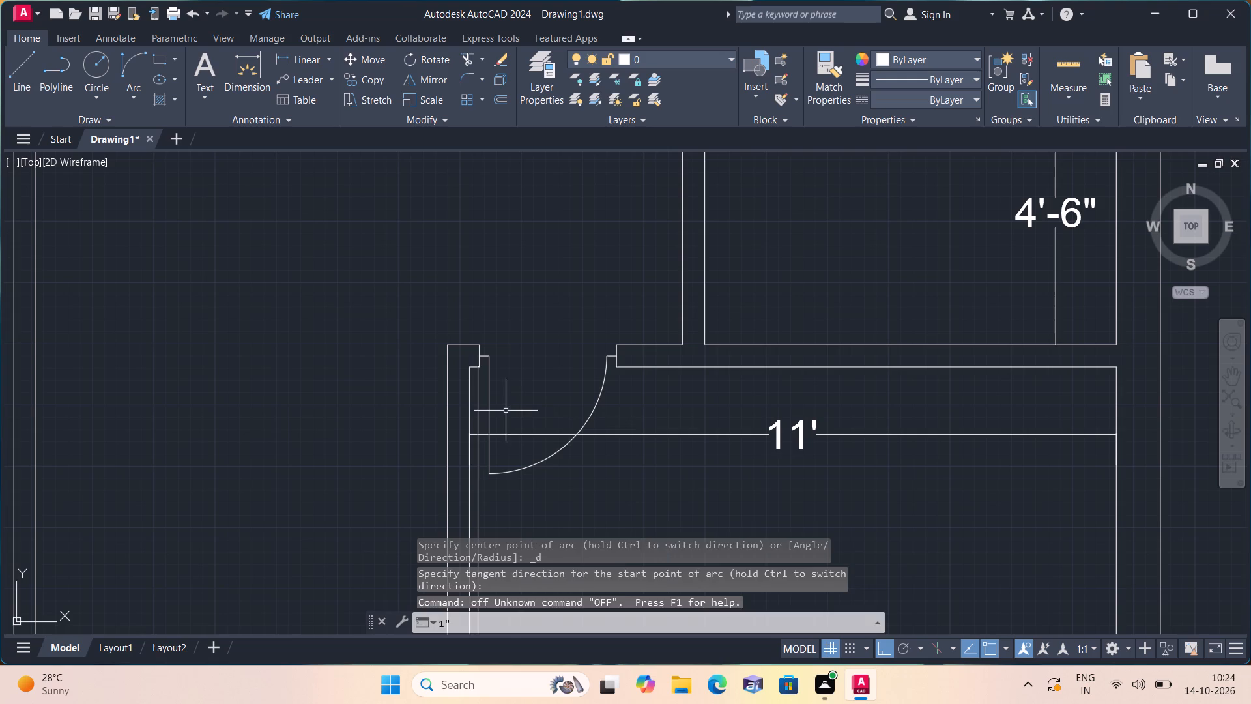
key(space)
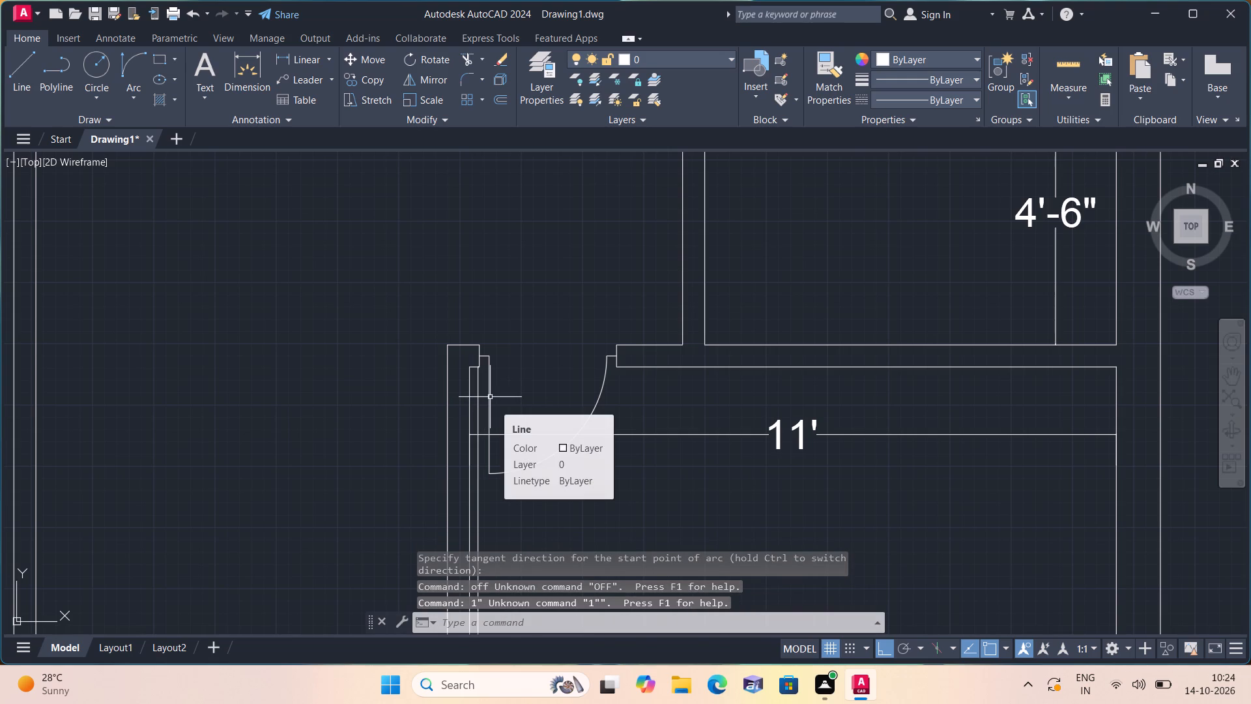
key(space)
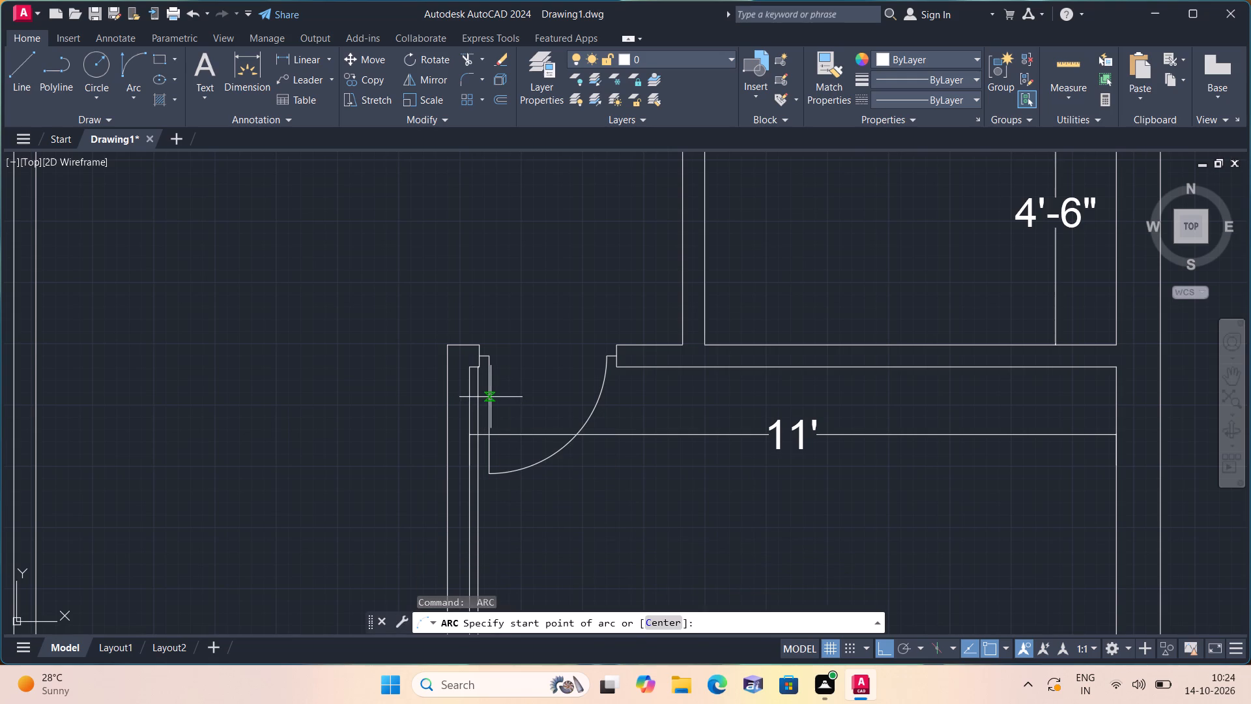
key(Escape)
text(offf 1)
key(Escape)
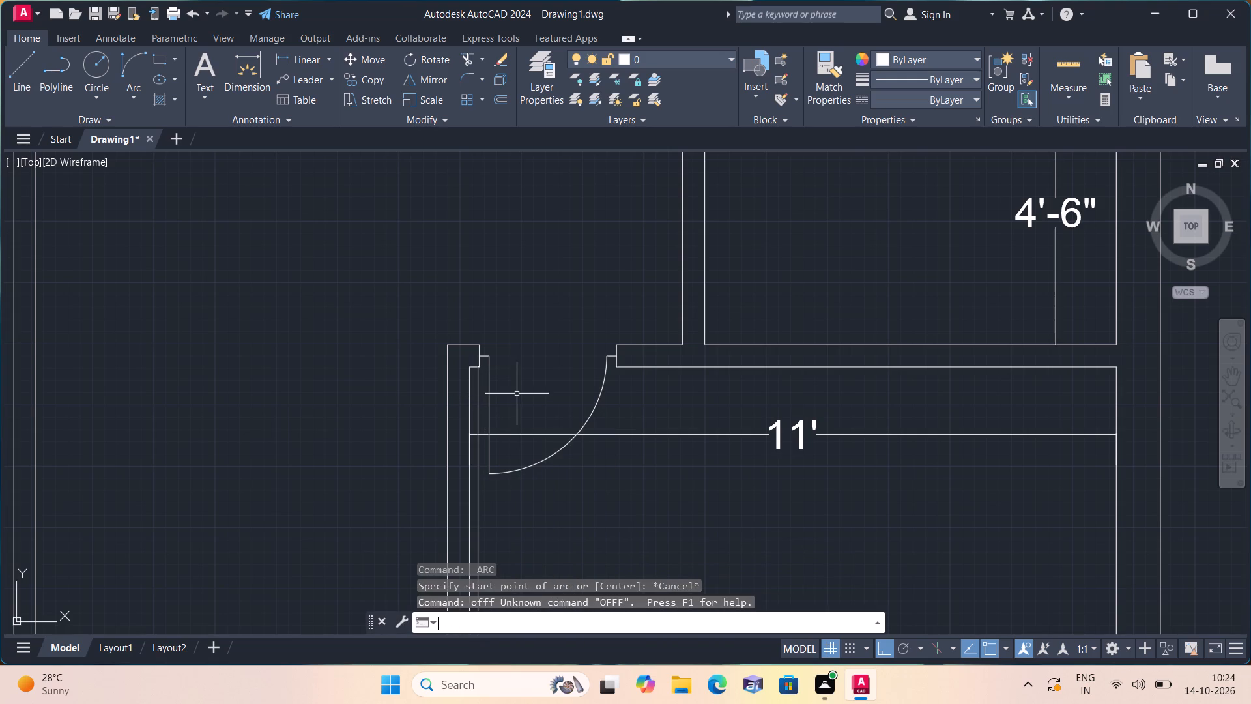
Offset the door leaf line of the right 11' room by 1" toward the inside of the door swing.
text(of)
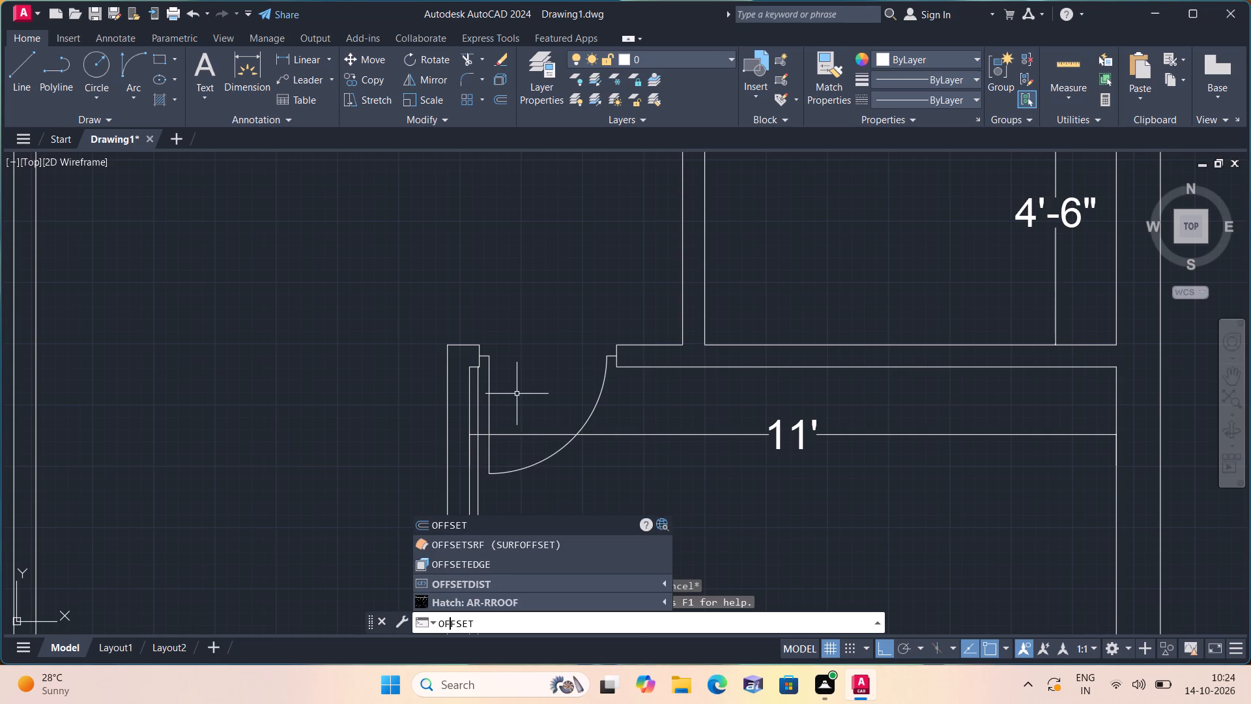
key(space)
text(1")
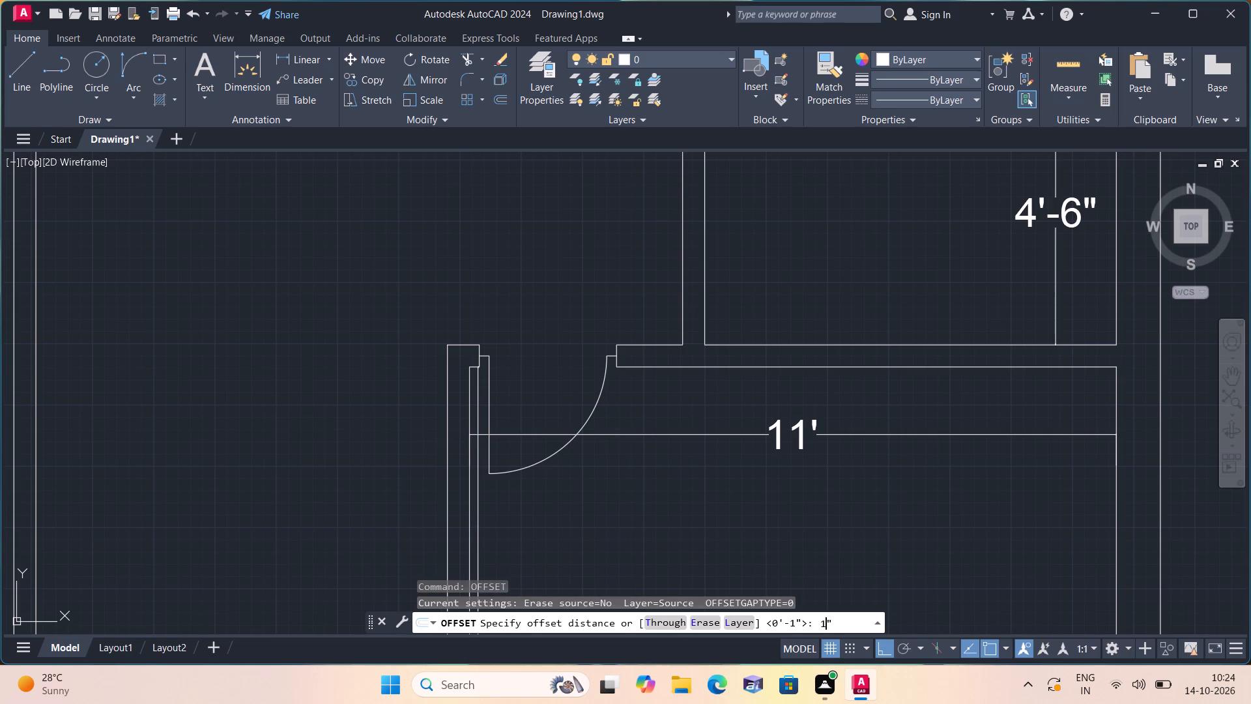
key(space)
scroll(452, 394, up, 1)
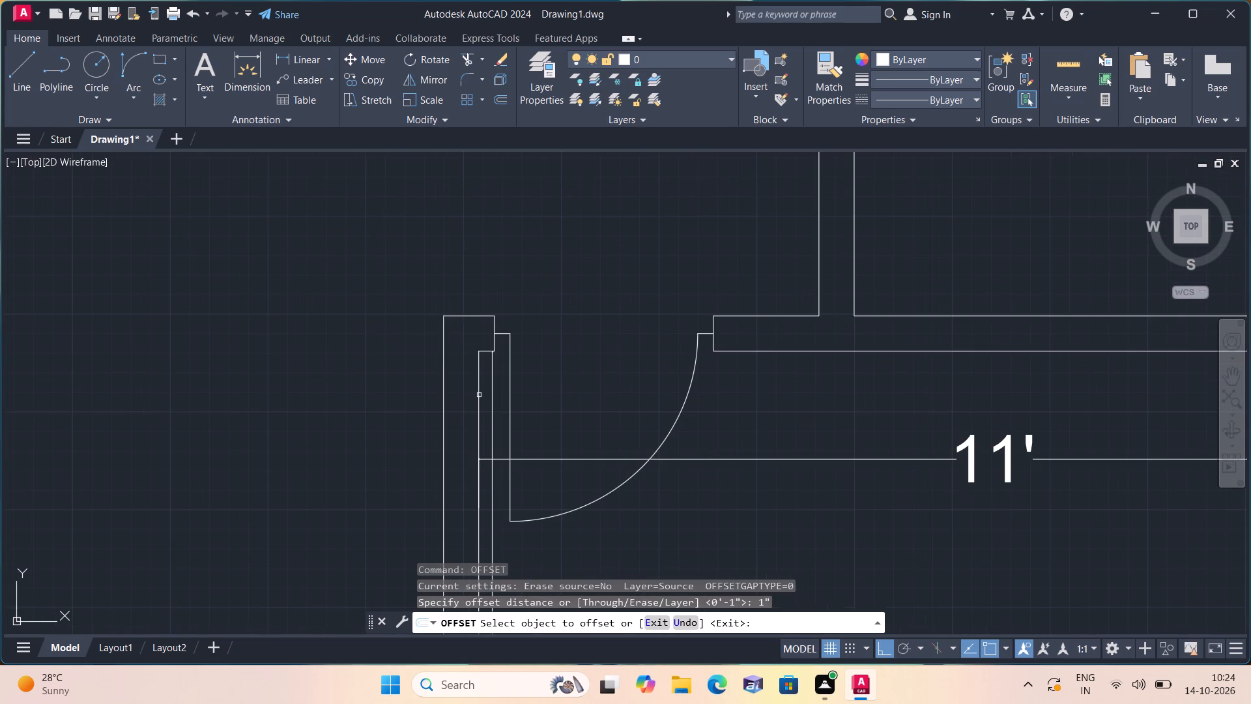
click(508, 406)
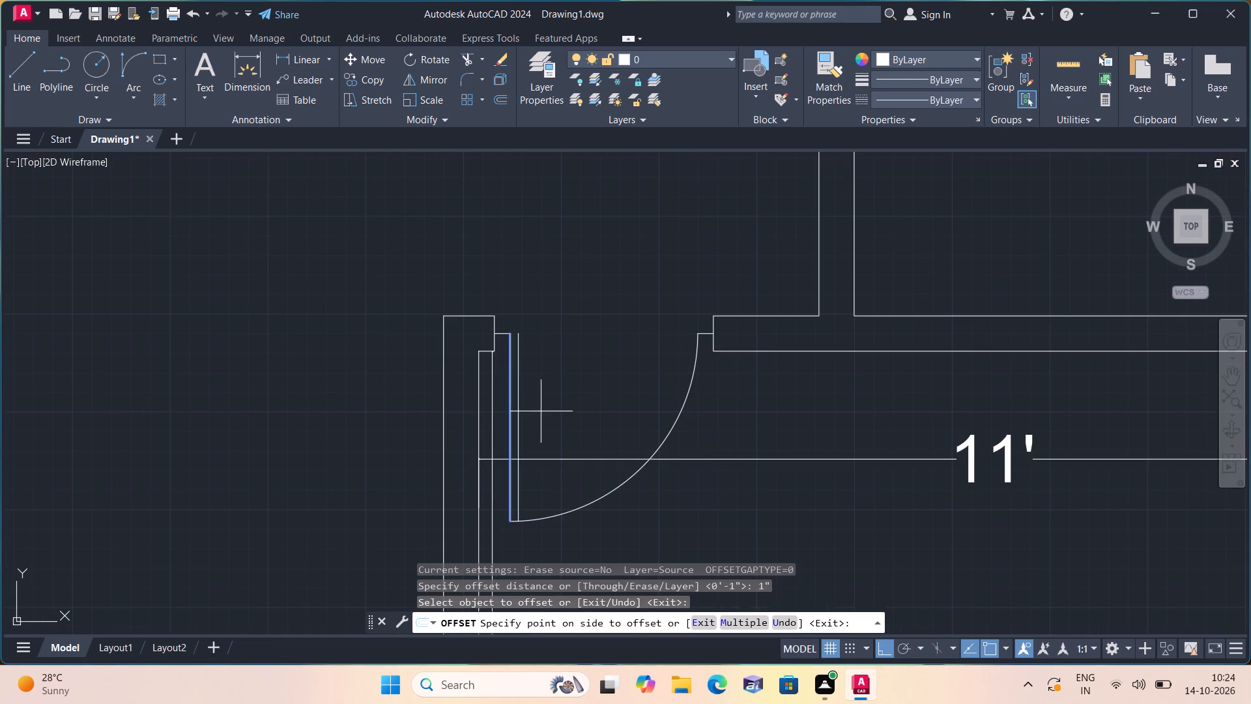
click(547, 411)
key(space)
Close the top of the door leaf with a short line between its two parallel lines.
key(l)
key(space)
scroll(513, 370, up, 2)
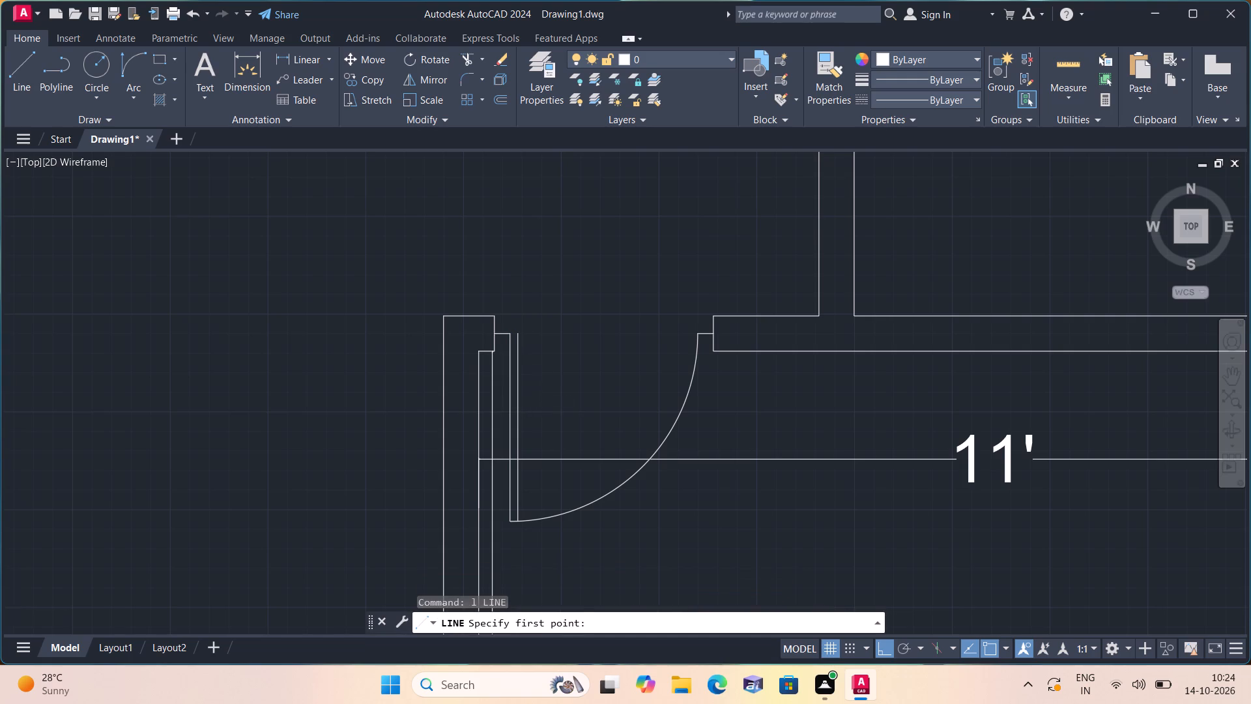
click(525, 276)
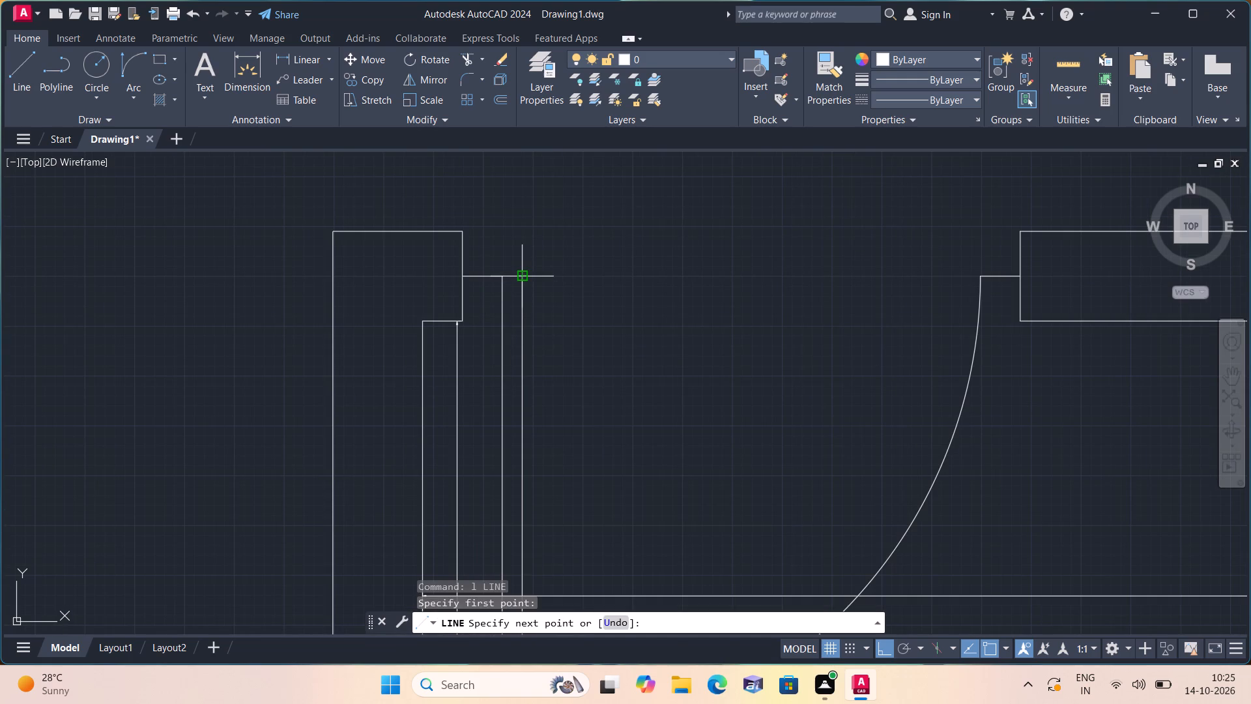
click(503, 277)
key(space)
Draw a jamb across the left partition of the right-hand lower 7' room, 2" above its bottom corner, and delete the 2" helper segment.
scroll(541, 357, down, 2)
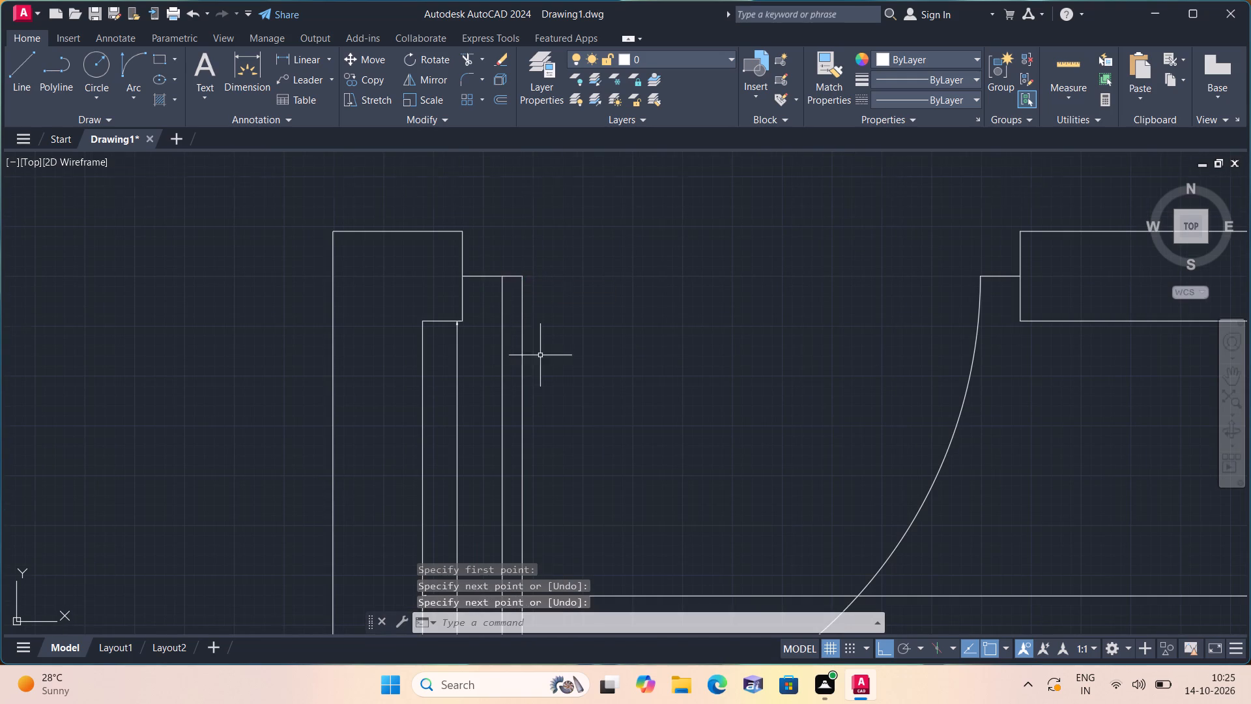
scroll(541, 376, down, 2)
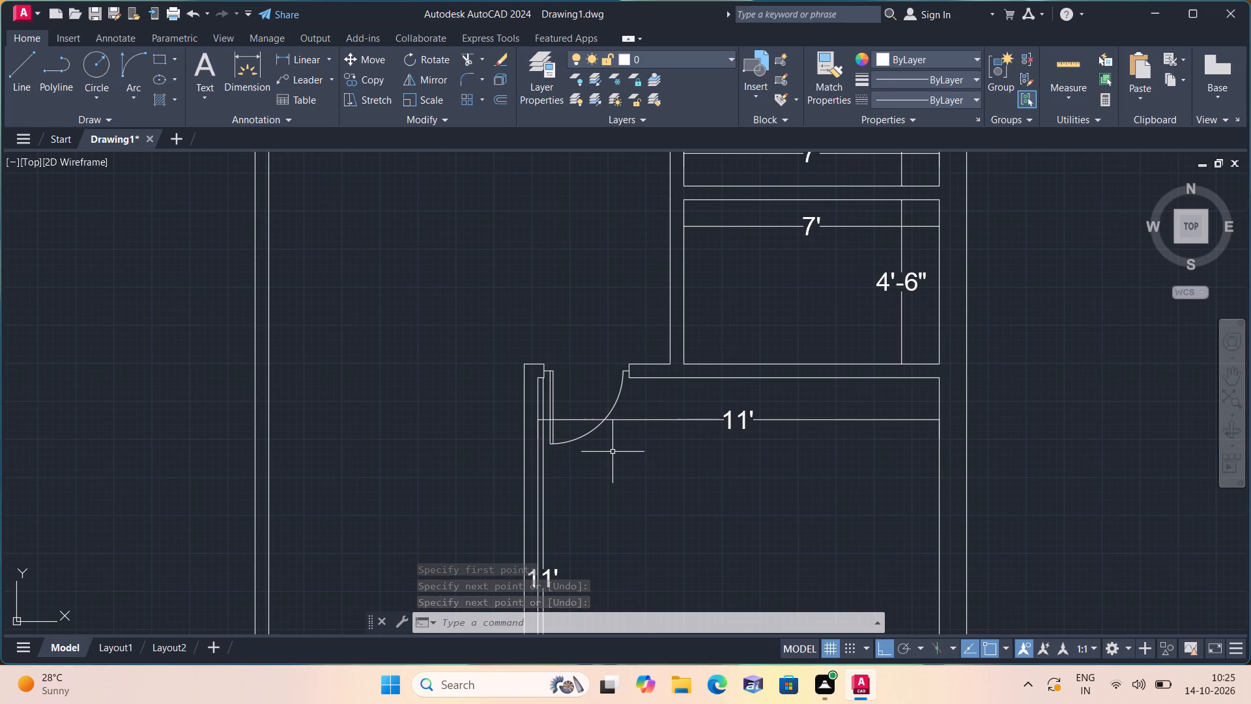
scroll(612, 452, up, 1)
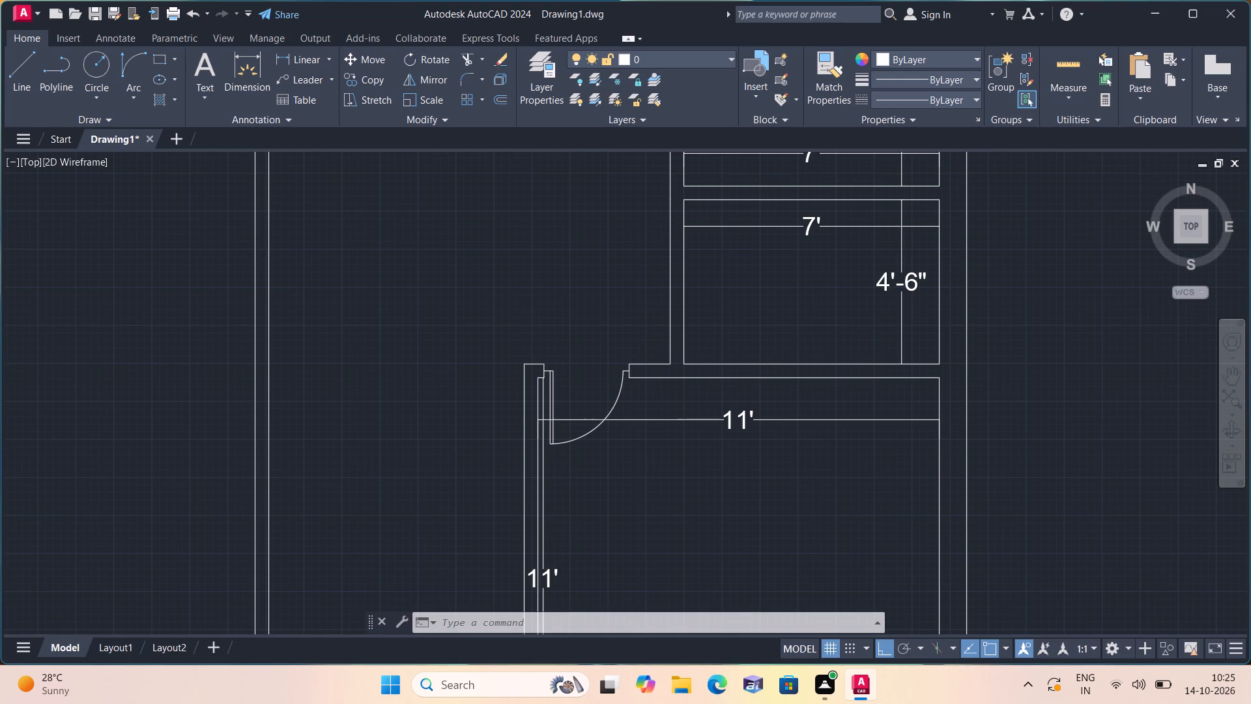
scroll(612, 452, down, 3)
scroll(612, 452, up, 1)
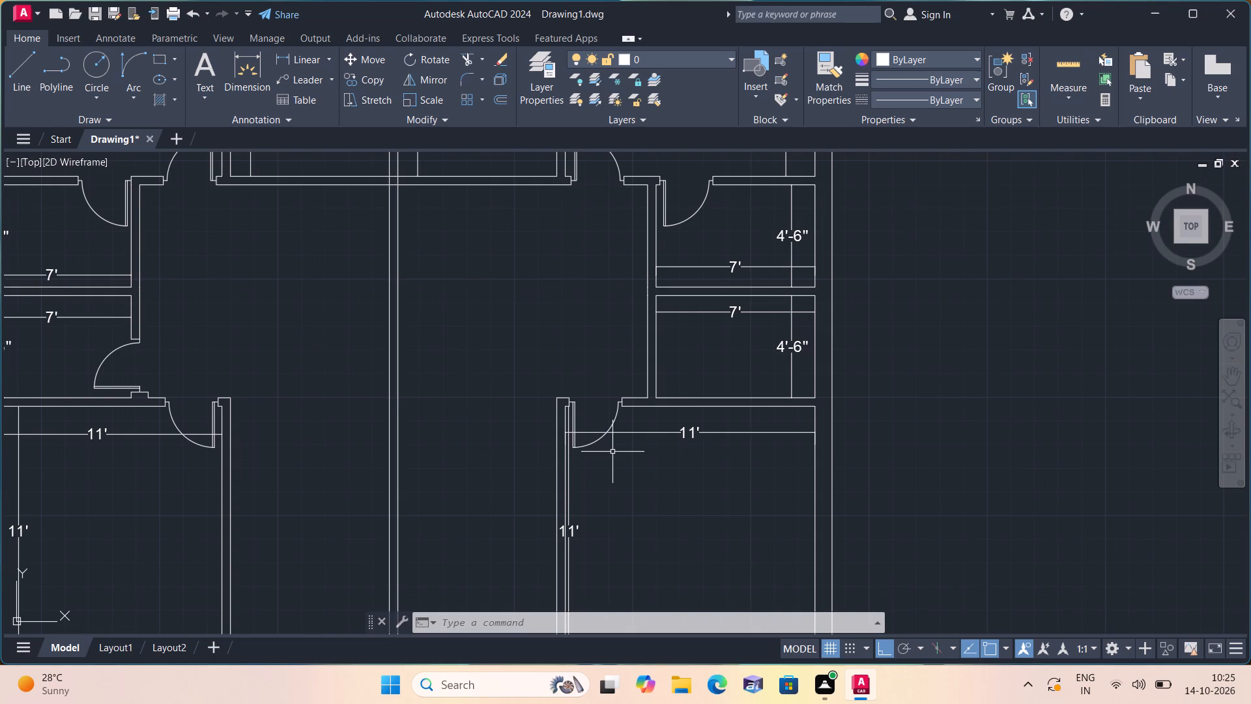
key(l)
key(space)
scroll(668, 405, up, 1)
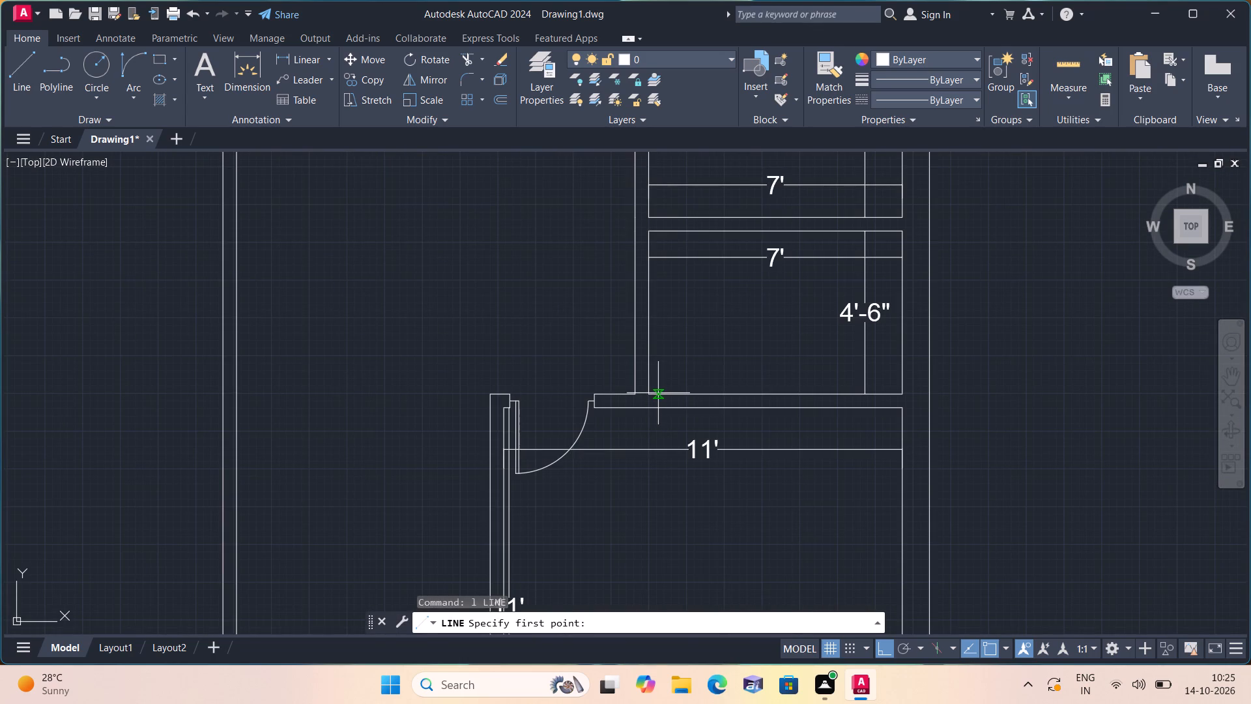
click(652, 393)
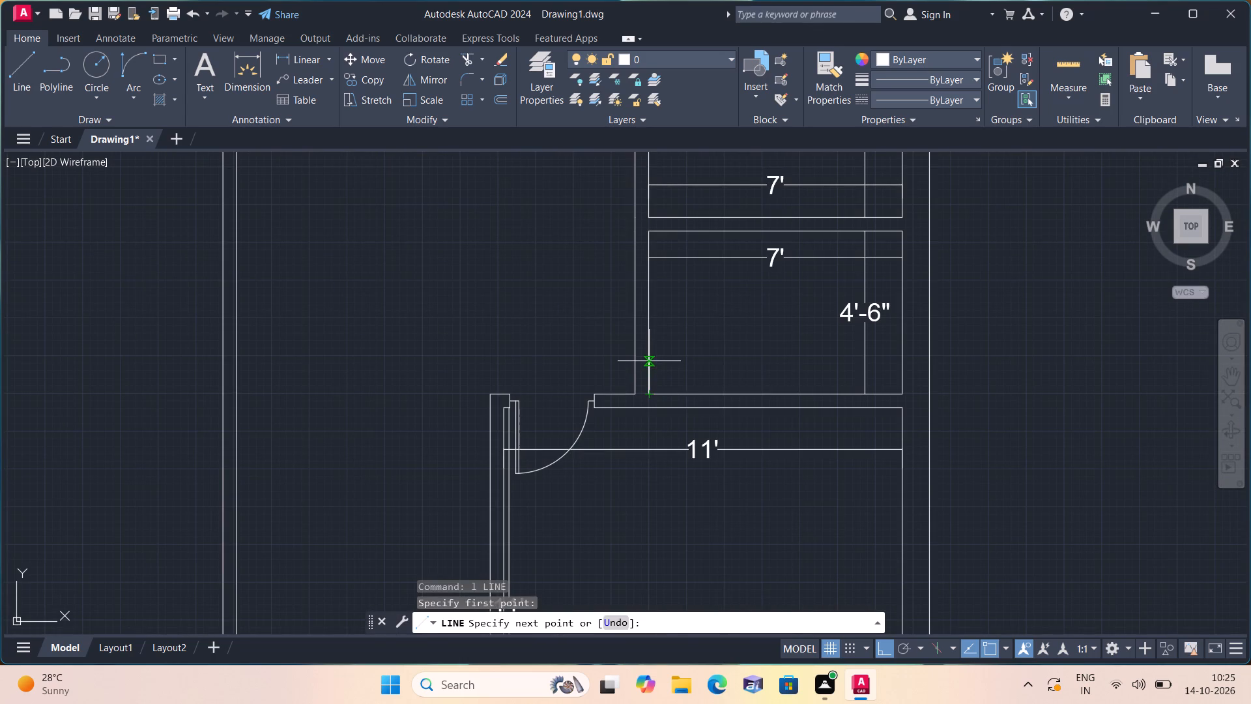
text(2")
key(space)
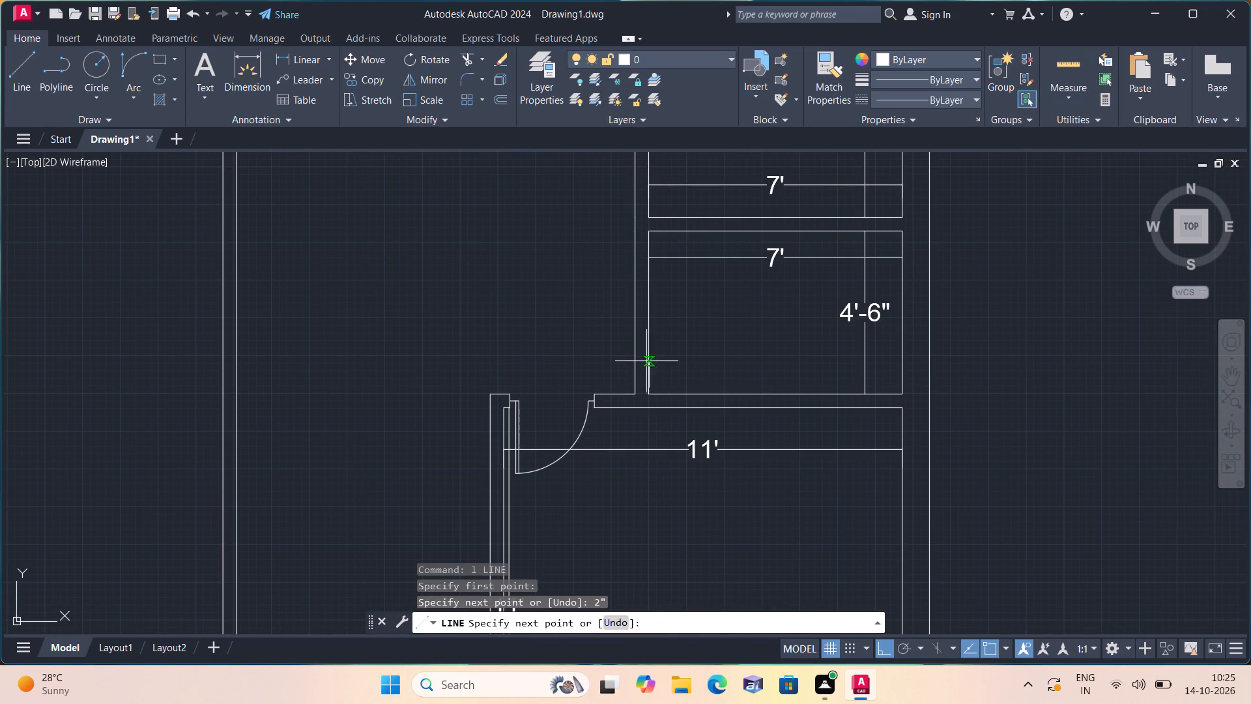
click(633, 386)
key(space)
scroll(633, 387, up, 2)
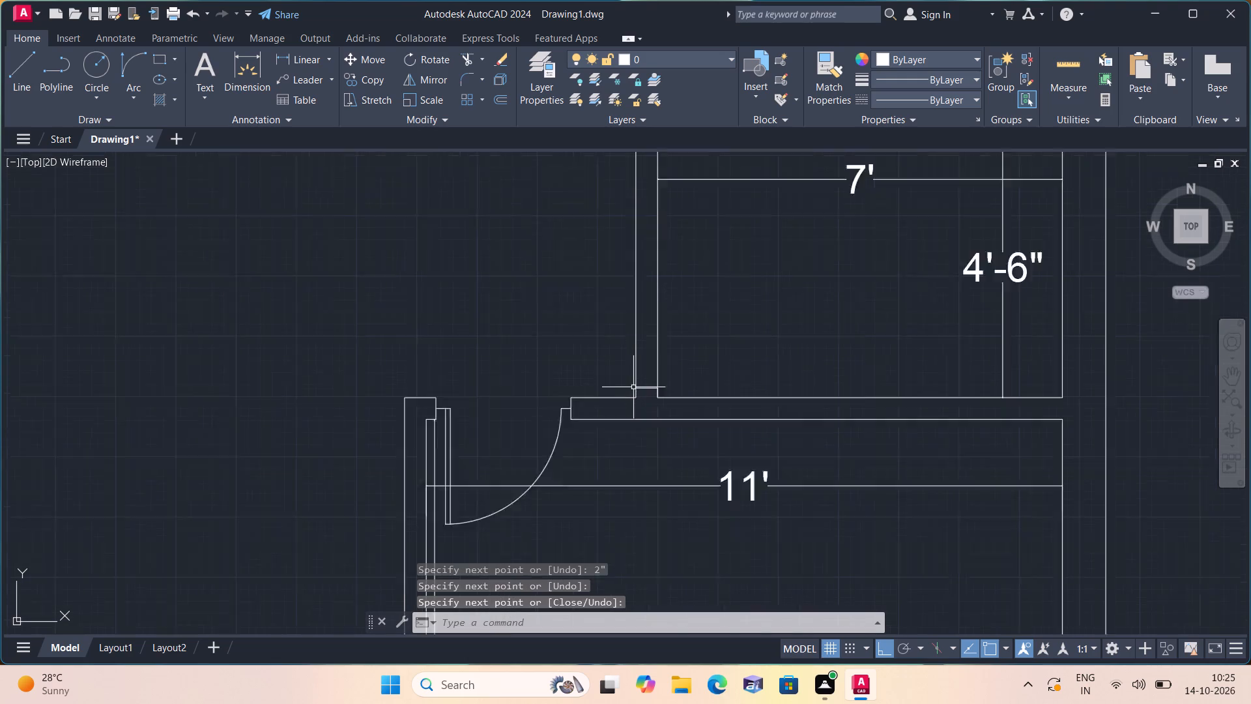
click(672, 393)
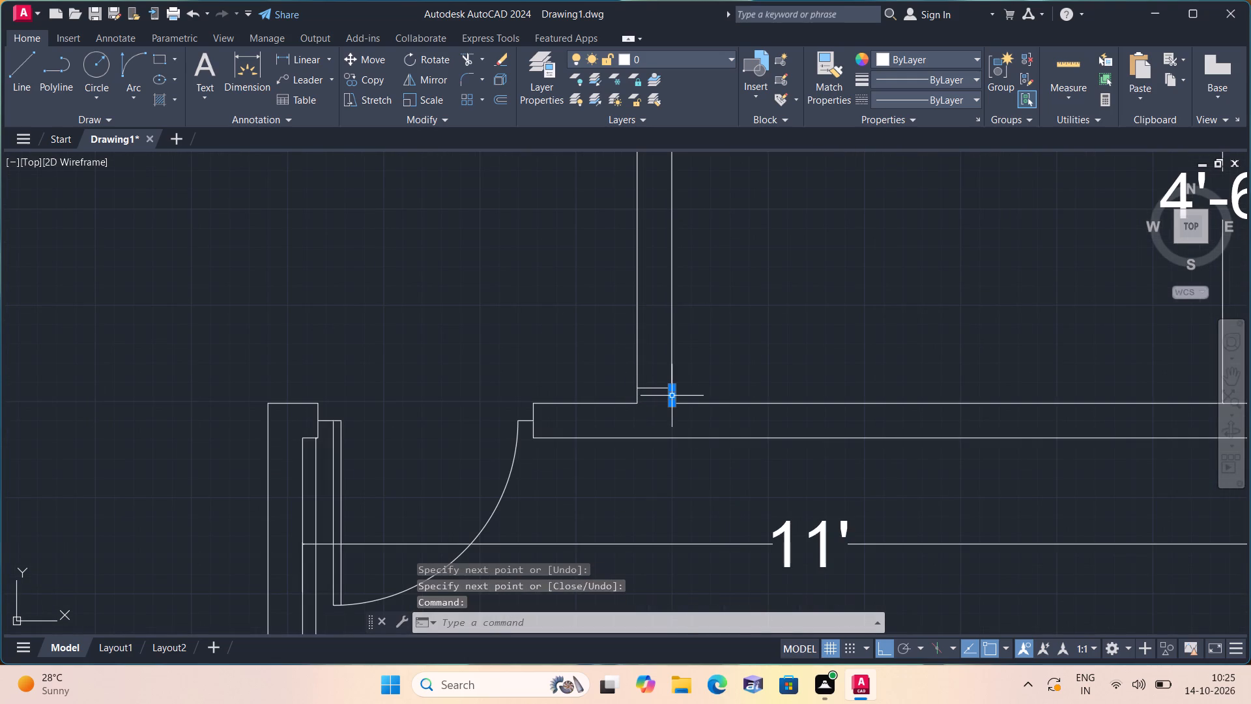
key(Delete)
From the jamb's midpoint, draw consecutive upward segments of 2", 2' and 2" along the middle of the partition.
key(l)
key(space)
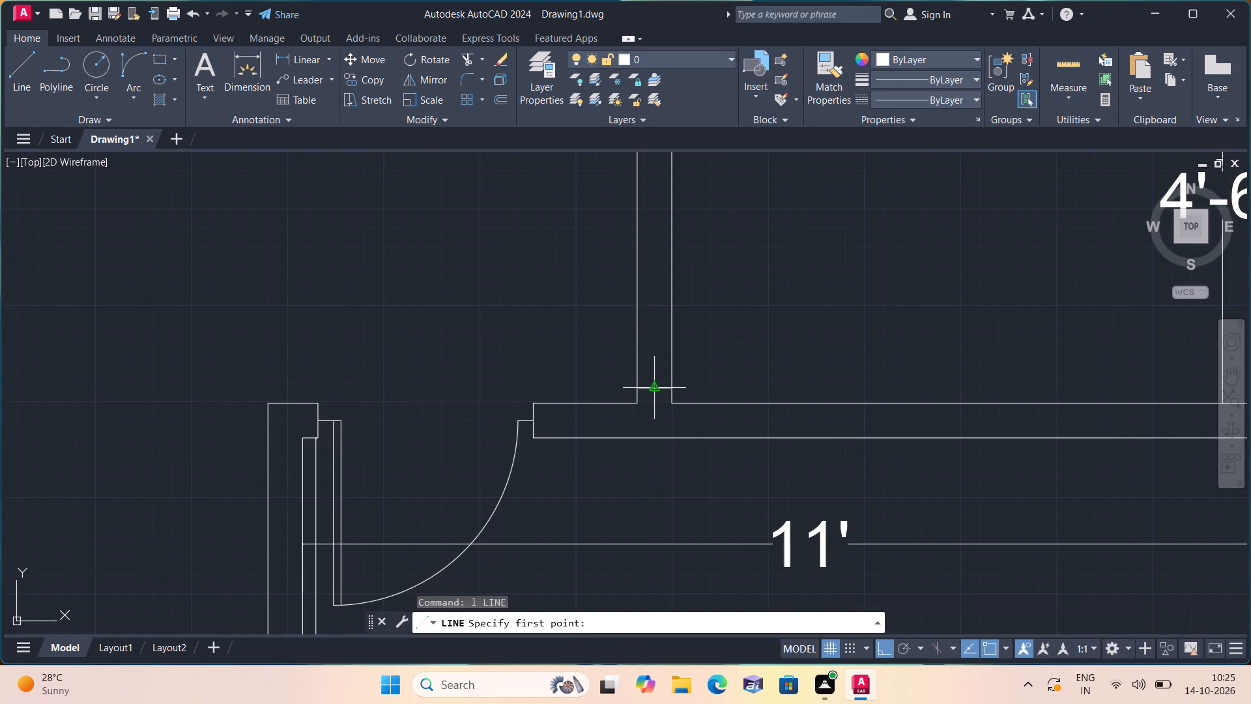
click(652, 383)
scroll(631, 274, down, 1)
text(2")
key(space)
middle_drag(635, 287, 677, 410)
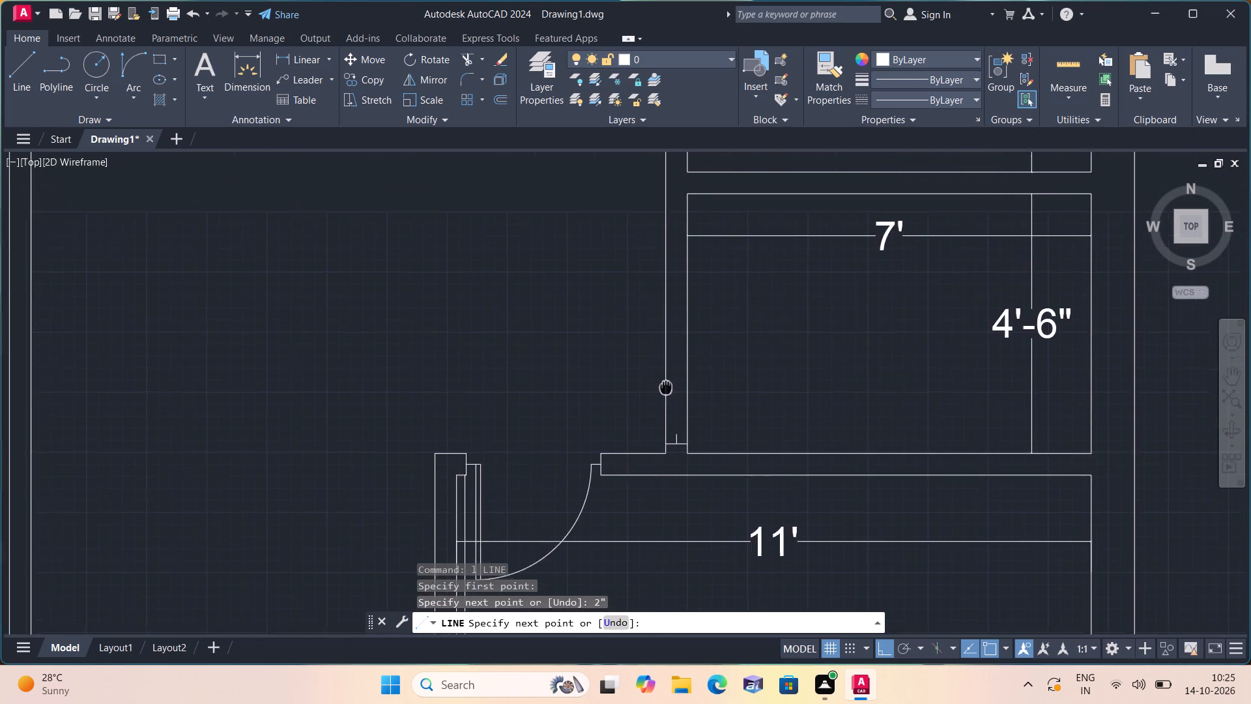
text(2')
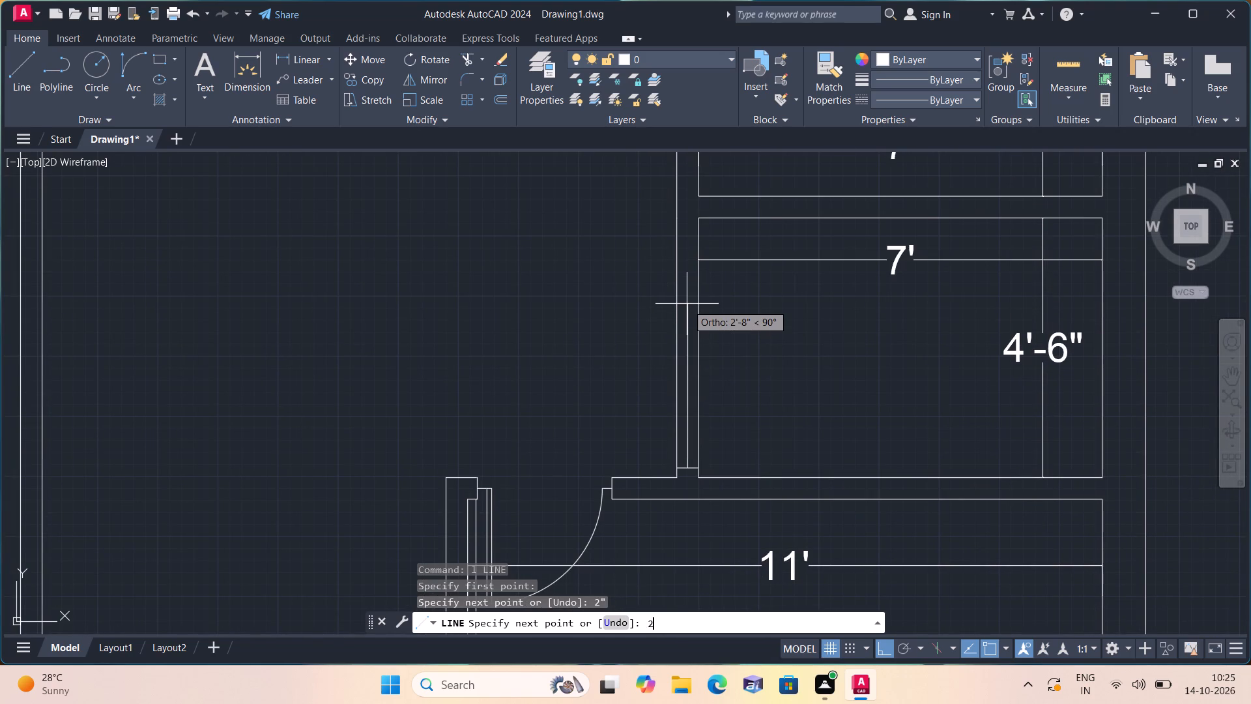
key(space)
text(2')
key(BackSpace)
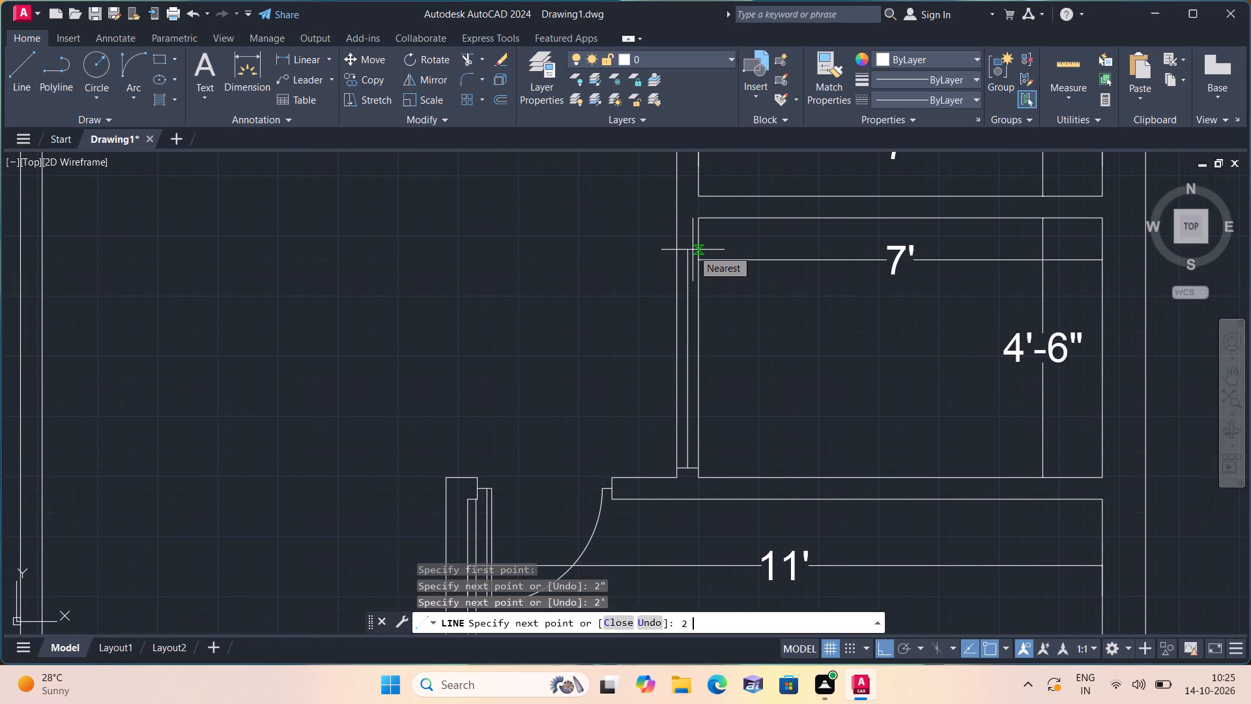
key(shift+quotedbl)
key(space)
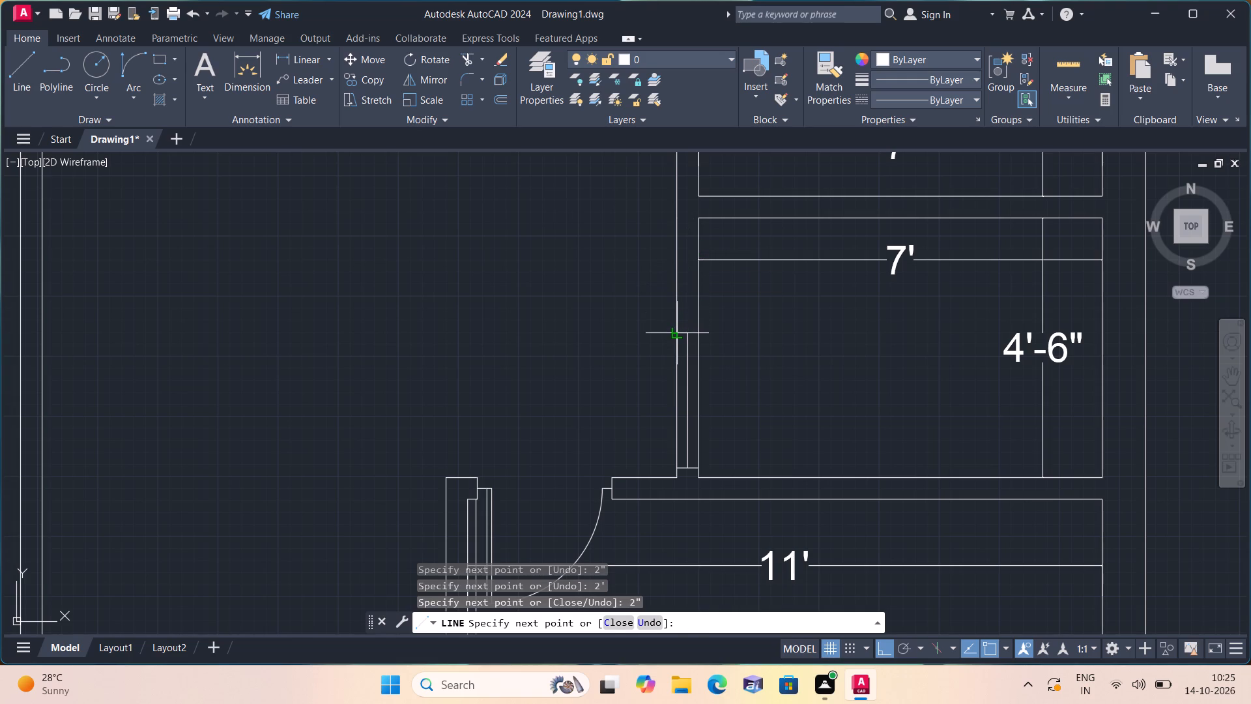
Draw the second jamb from the end of those segments to the partition's left face and to its right face.
click(677, 334)
key(space)
key(space)
click(689, 333)
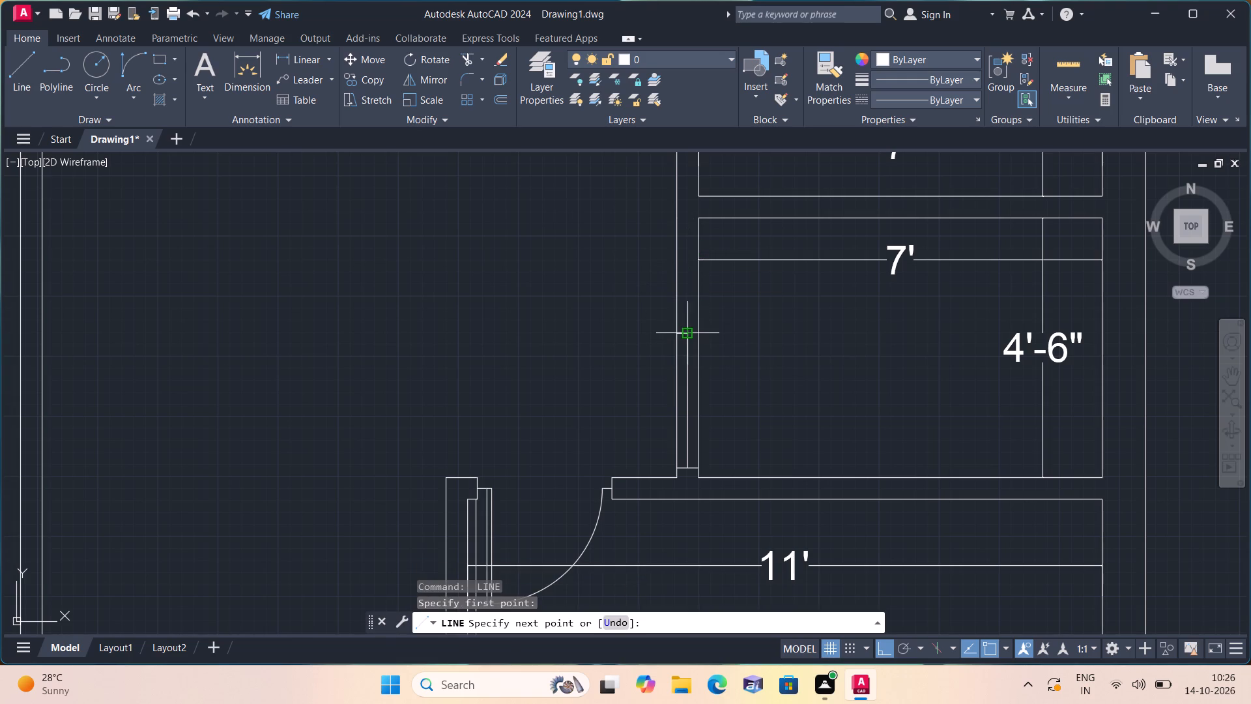
click(699, 332)
key(space)
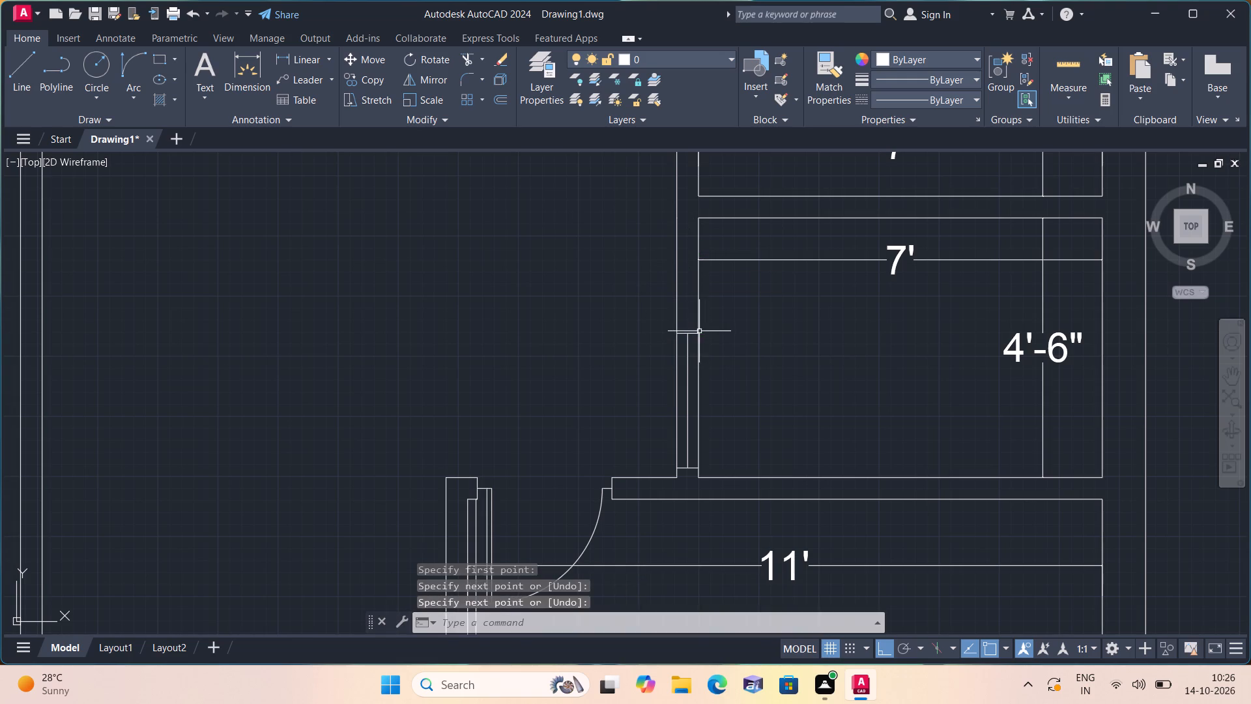
Trim both partition lines and the 2' middle segment between the jambs to open the lower 7' room's doorway.
scroll(794, 329, down, 1)
key(t)
key(r)
text(im)
key(space)
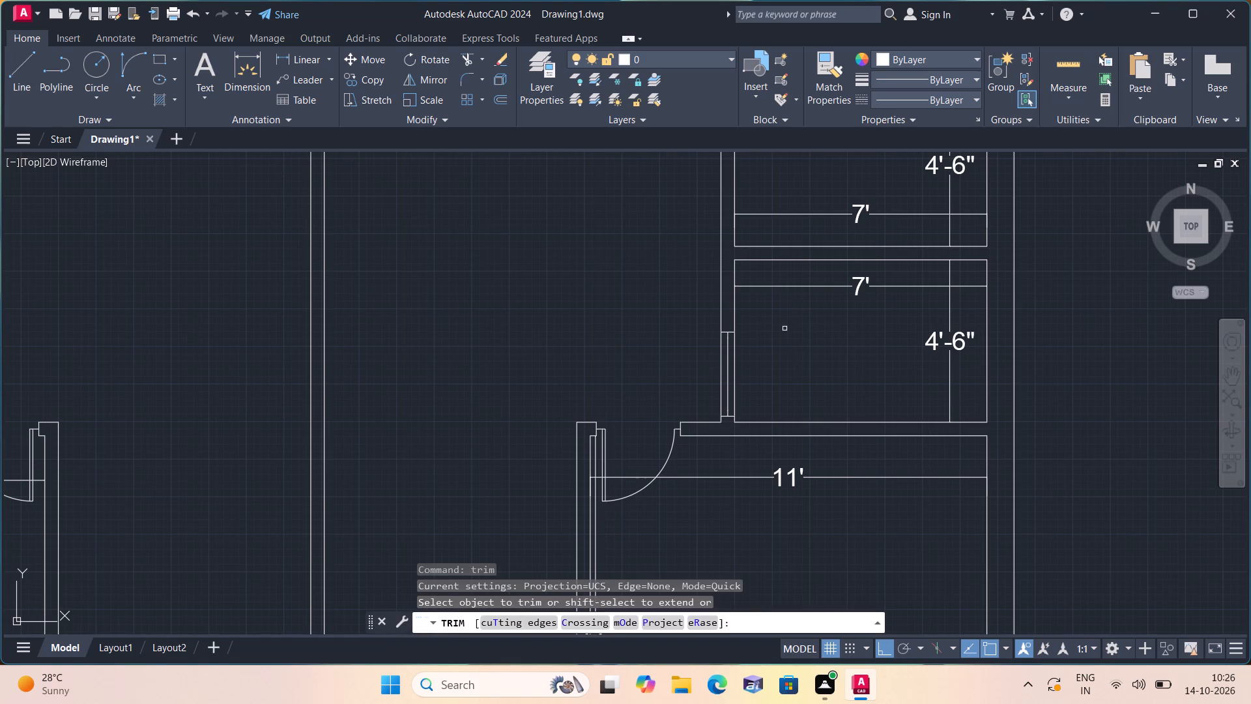
drag(779, 345, 683, 373)
key(space)
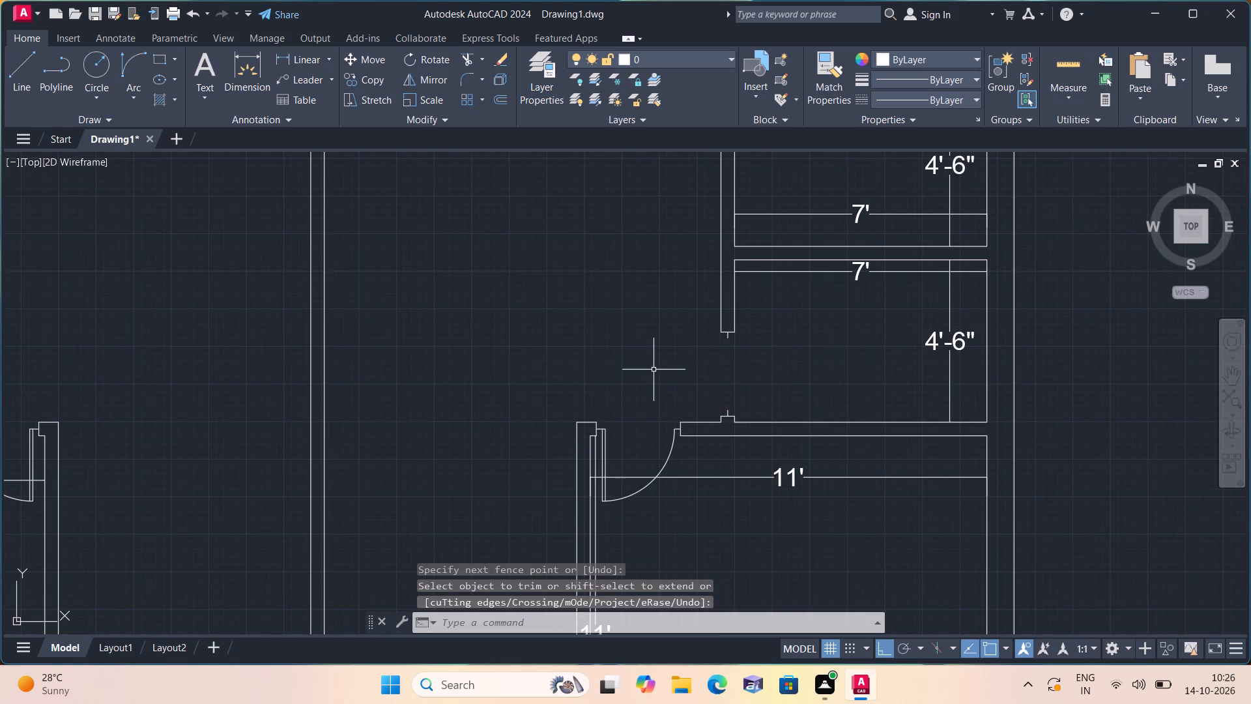
Draw a 2' horizontal door leaf line into the right-hand lower 7' room from the lower jamb's centre stub.
key(l)
key(space)
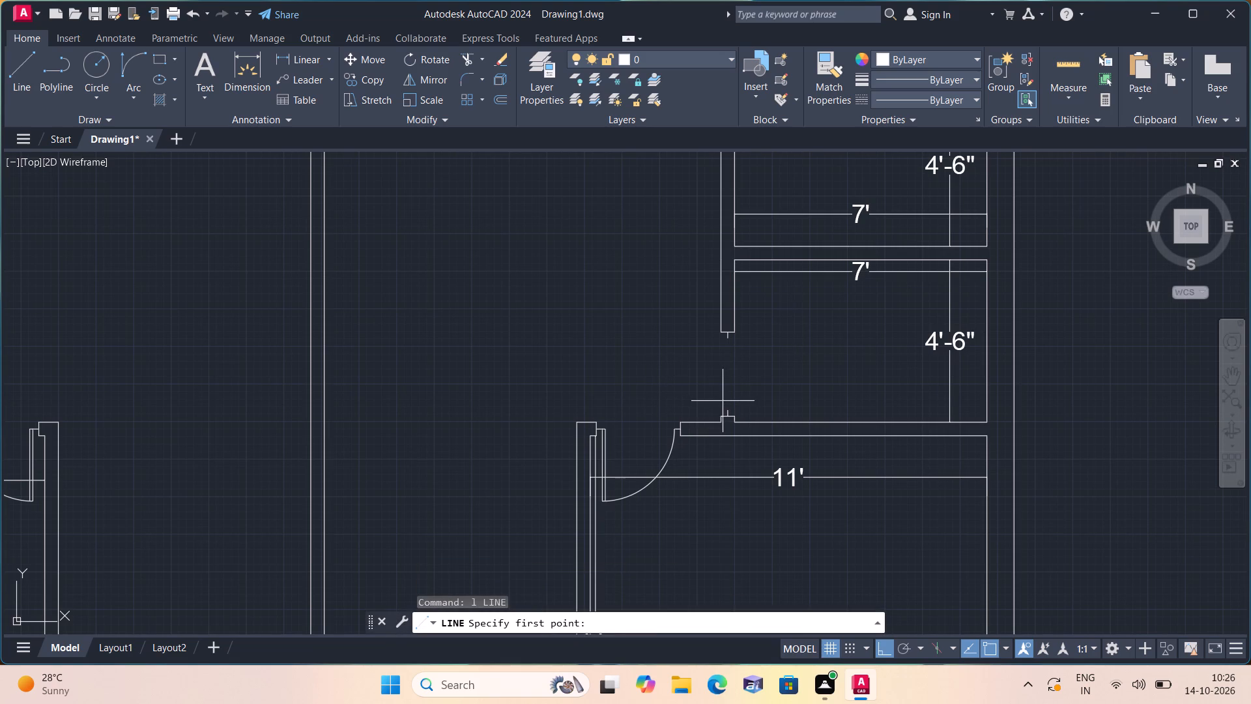
click(730, 405)
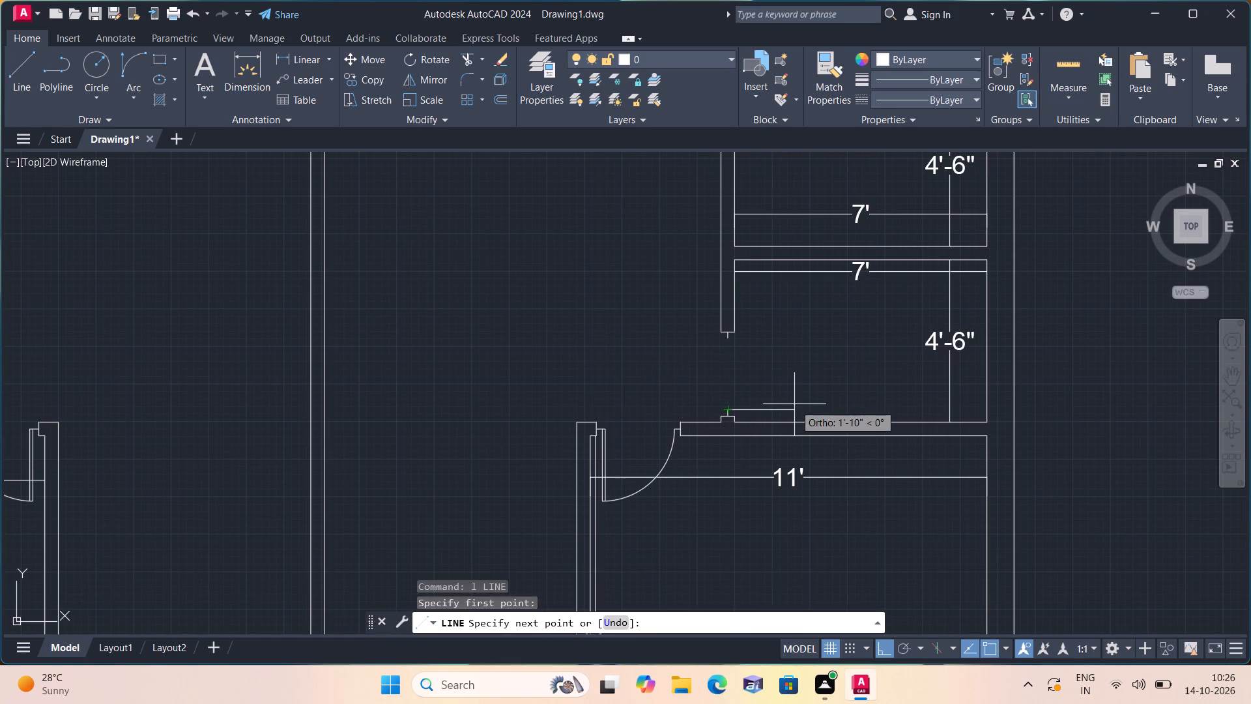
key(2)
text(')
key(space)
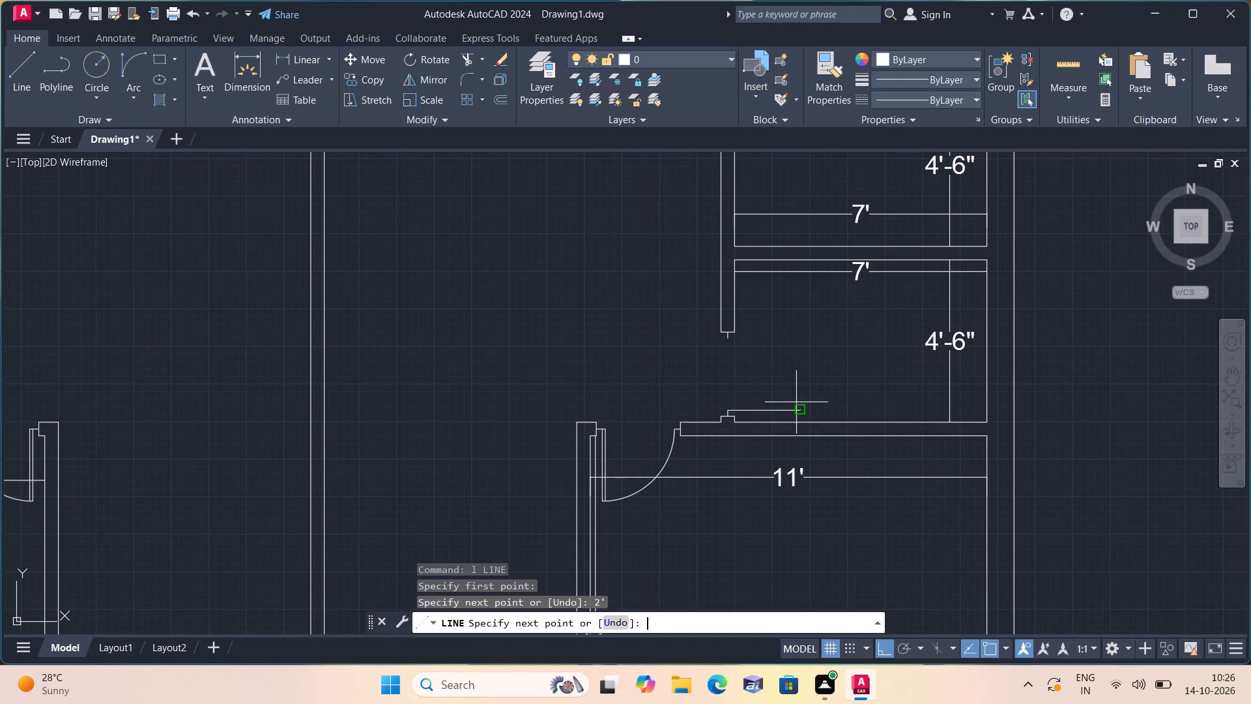
key(Escape)
Draw the door swing arc from the leaf's free end to the upper jamb's centre stub, curving into the room.
click(130, 102)
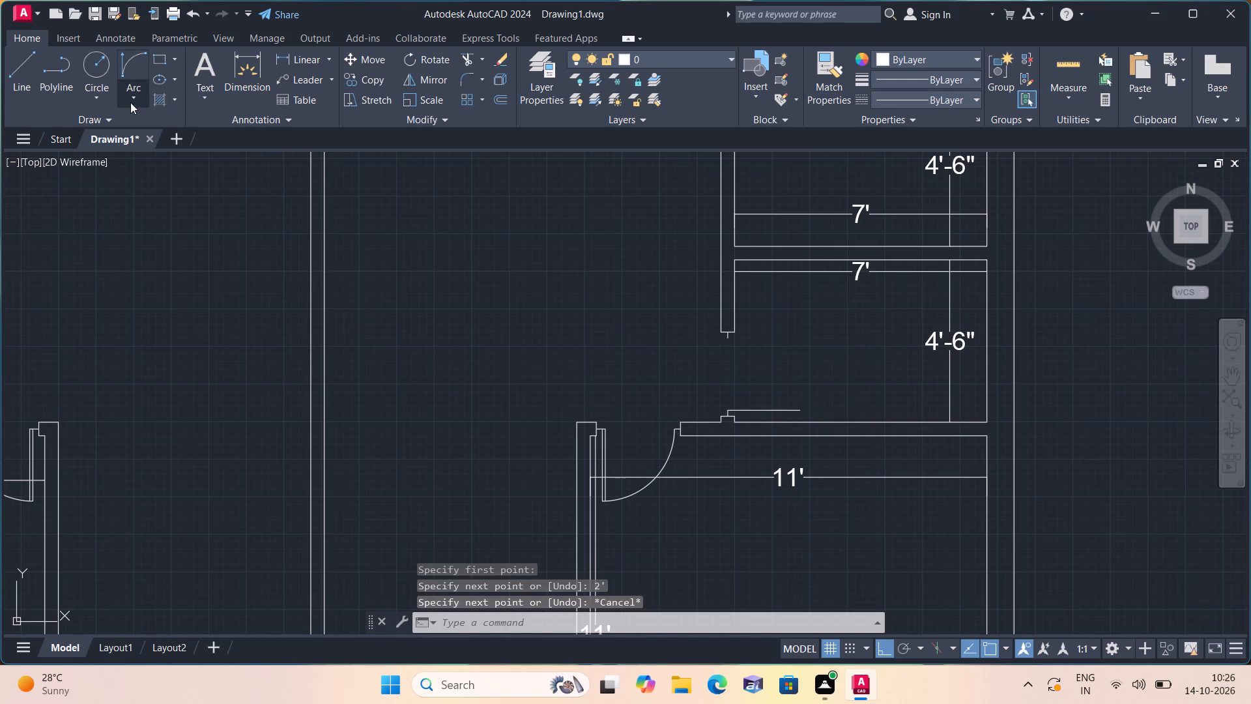
click(176, 296)
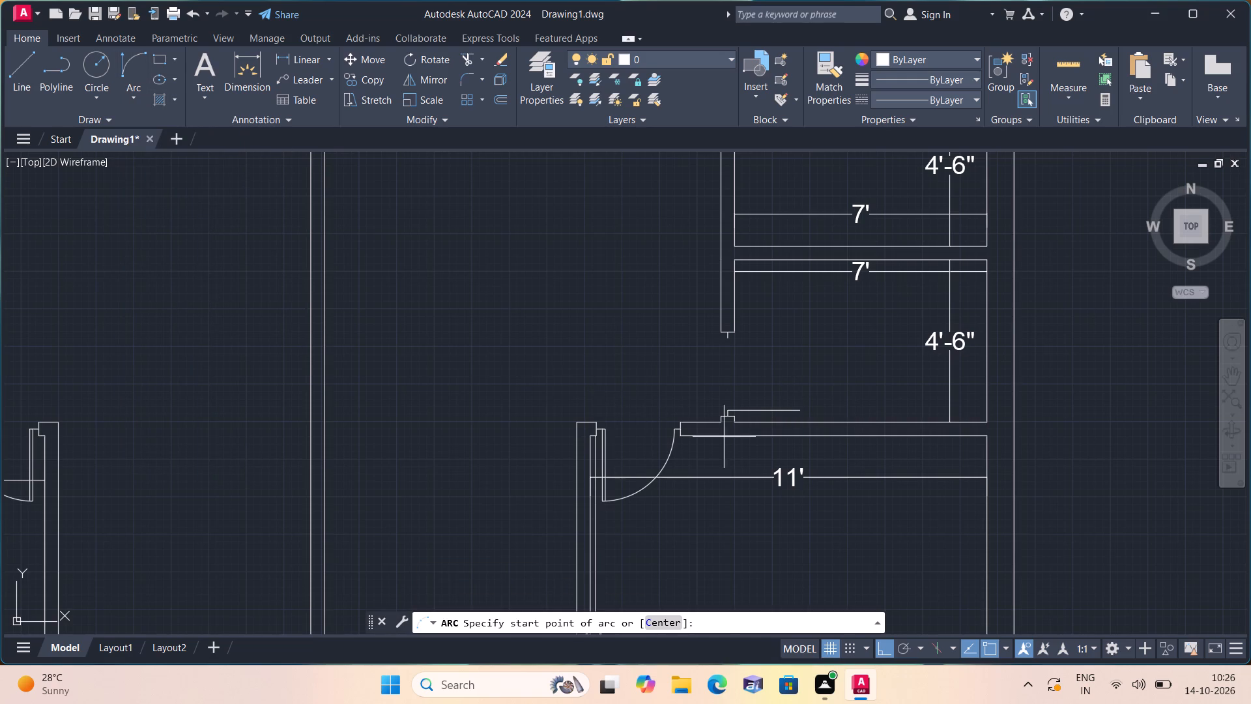
click(803, 408)
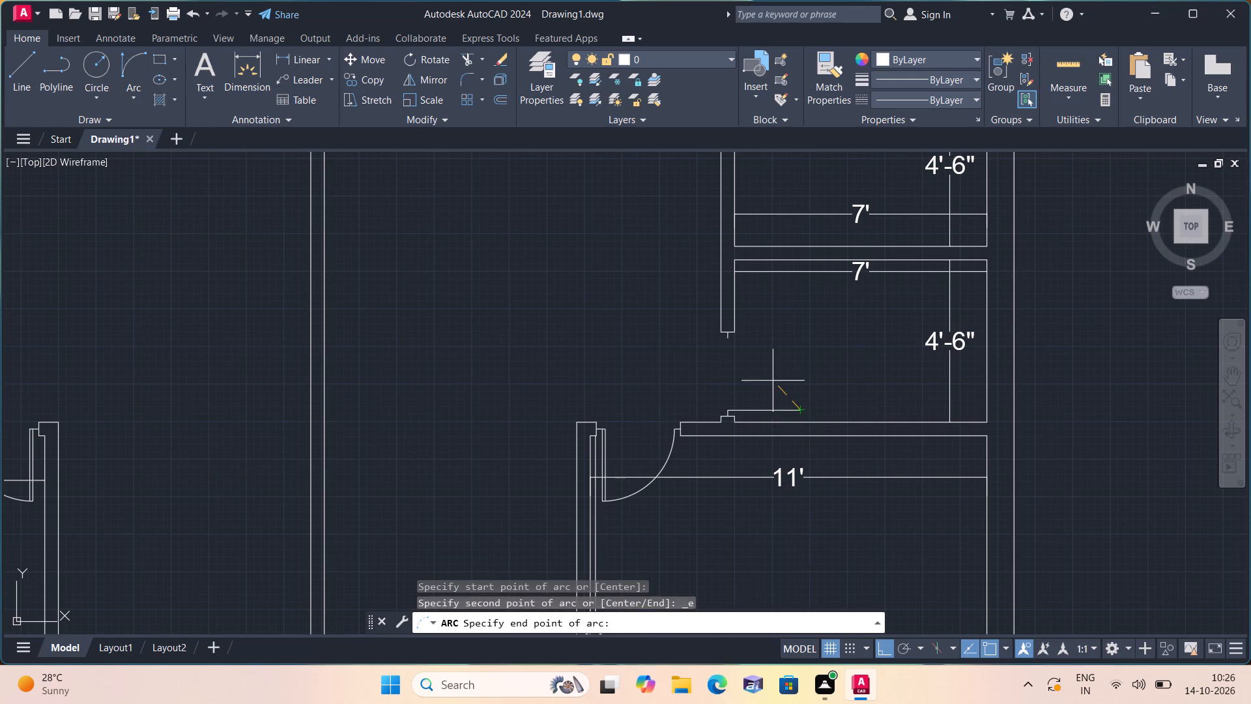
click(730, 341)
click(814, 341)
Offset the door leaf line 1" upward and close its hinge end with a short vertical line.
text(off)
key(space)
text(1")
key(space)
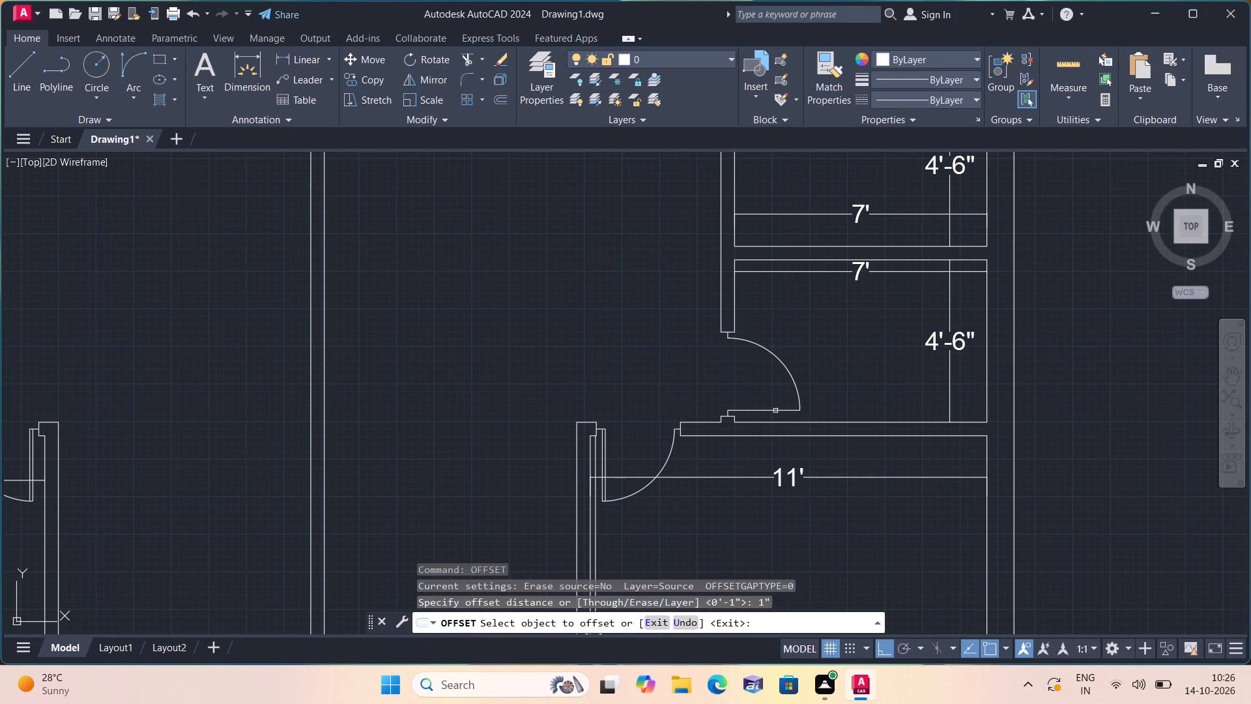
click(775, 411)
click(768, 390)
key(space)
text(l)
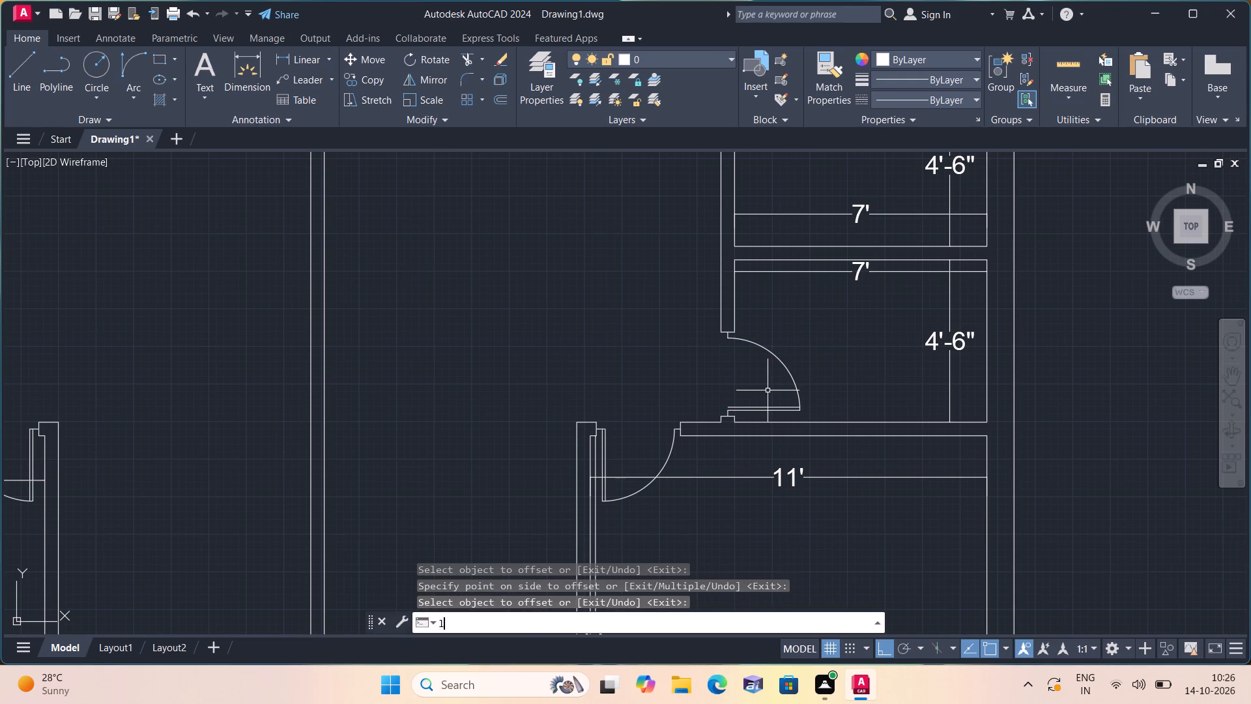
key(space)
scroll(735, 405, up, 3)
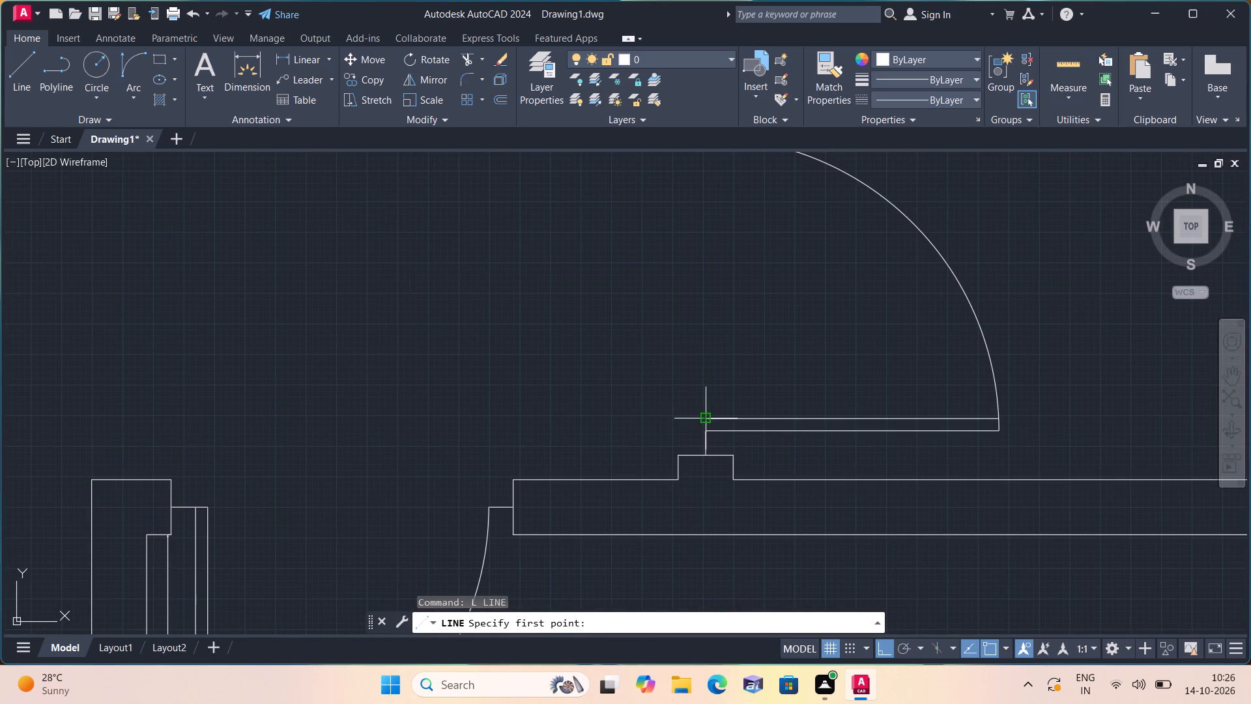
click(708, 415)
click(708, 433)
key(space)
Examine the whole floor plan from the top rooms to the bottom rooms, comparing the doors on both sides.
scroll(484, 357, down, 1)
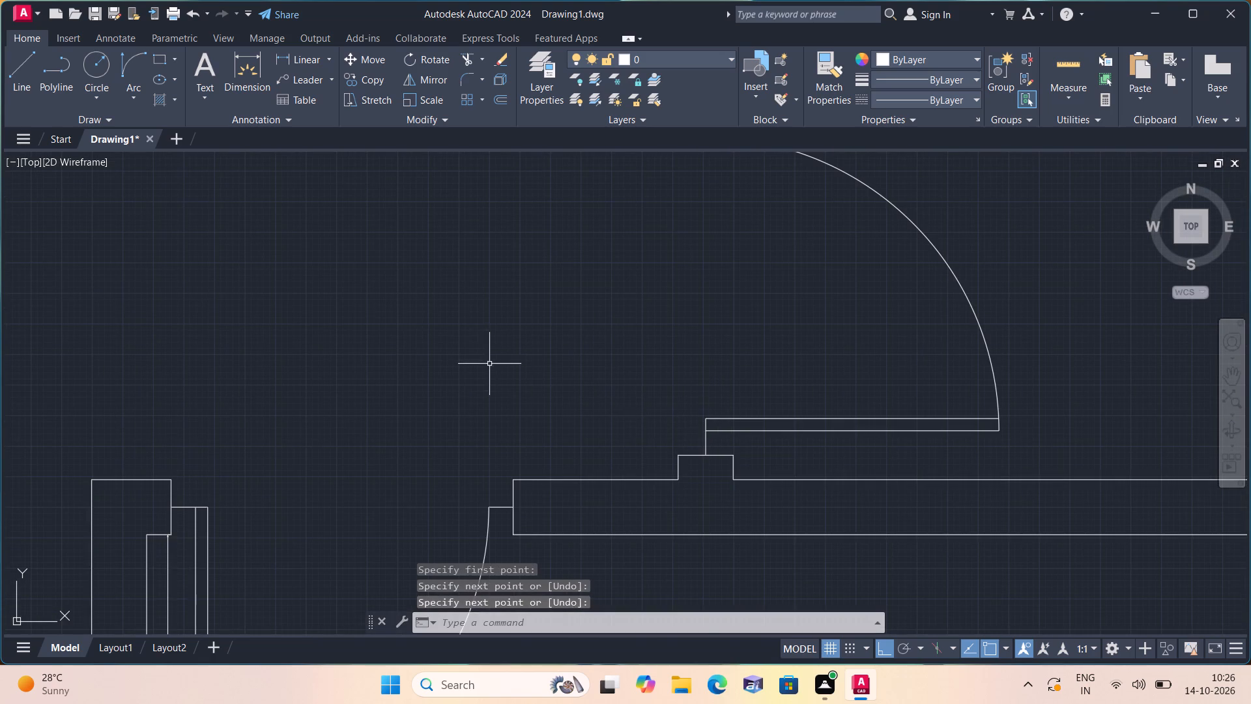
scroll(484, 357, down, 4)
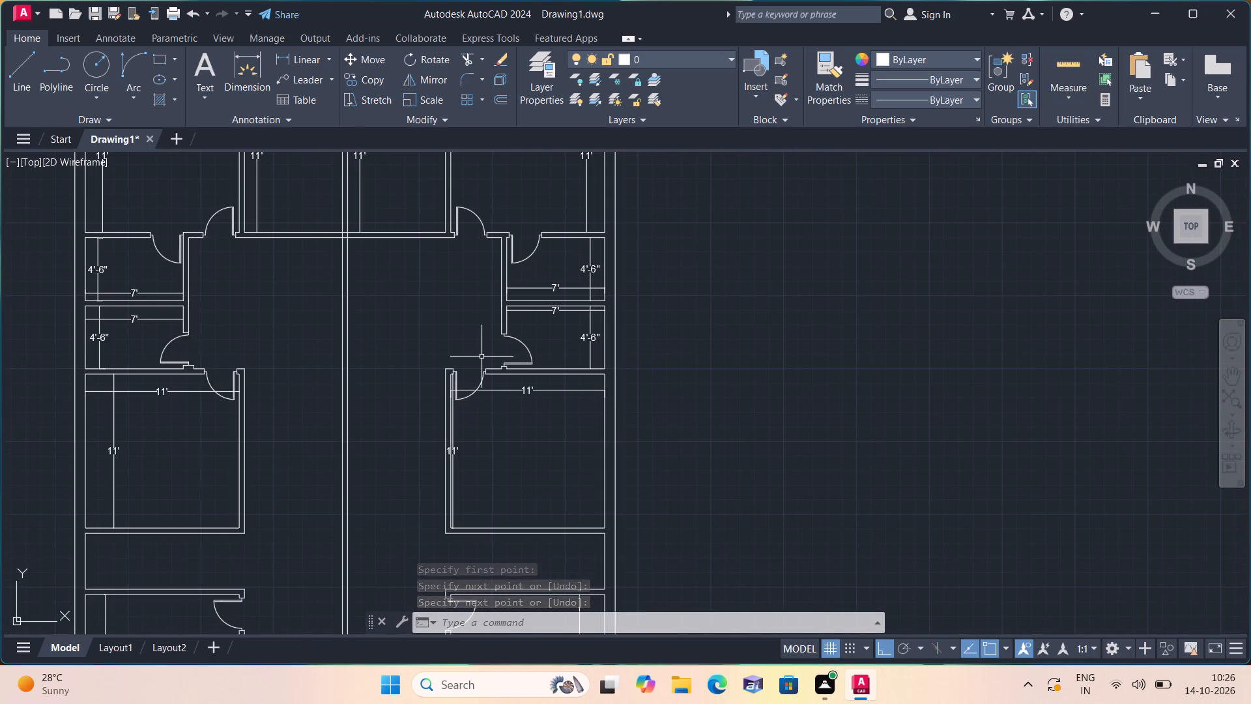
middle_drag(400, 306, 543, 385)
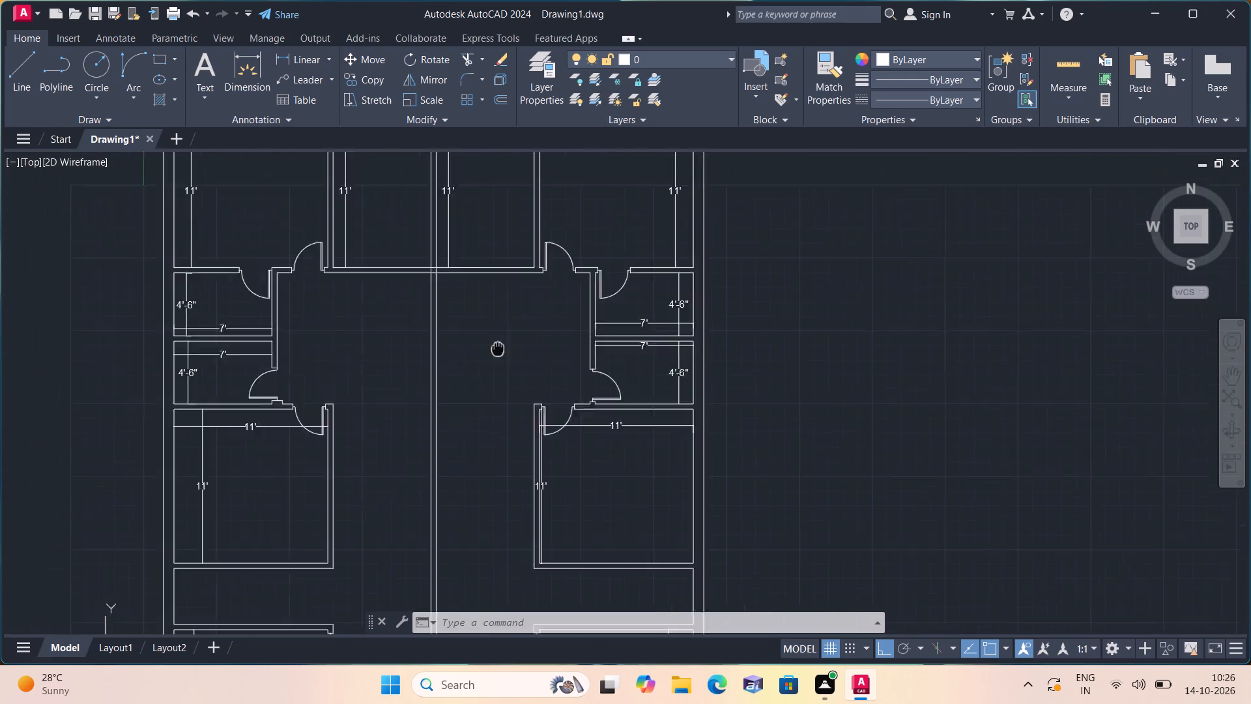
middle_drag(543, 385, 603, 467)
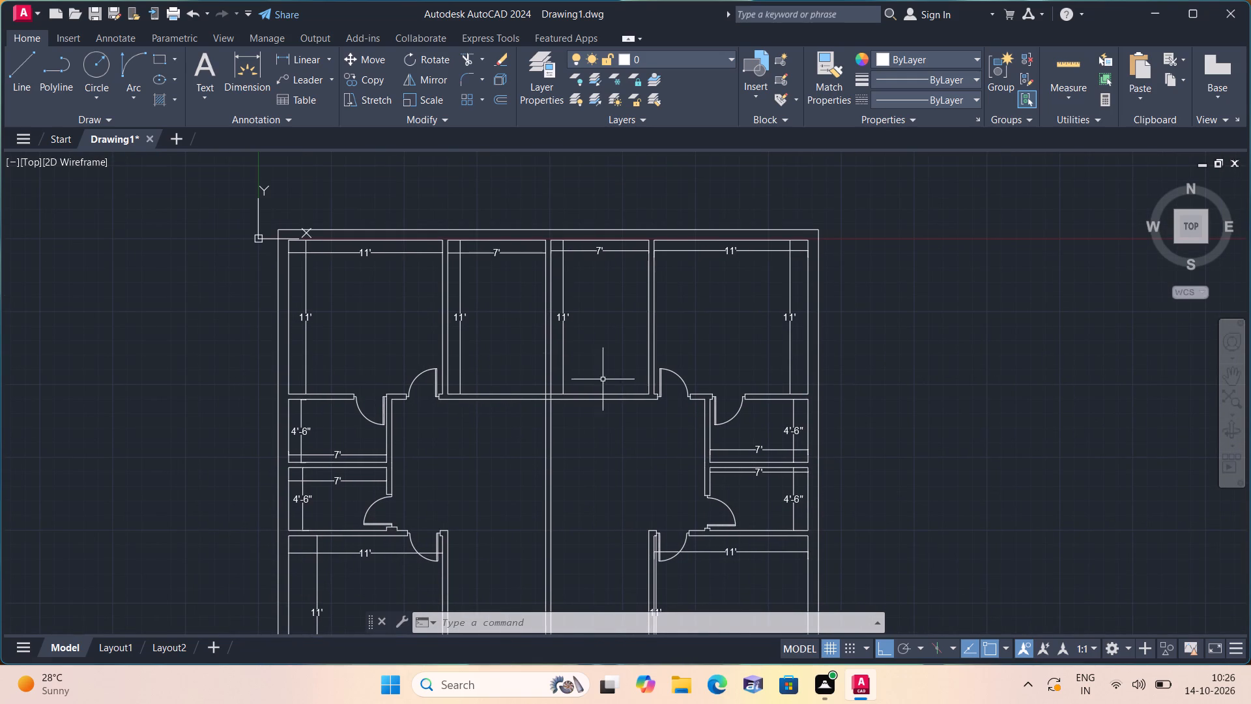
middle_drag(493, 417, 476, 351)
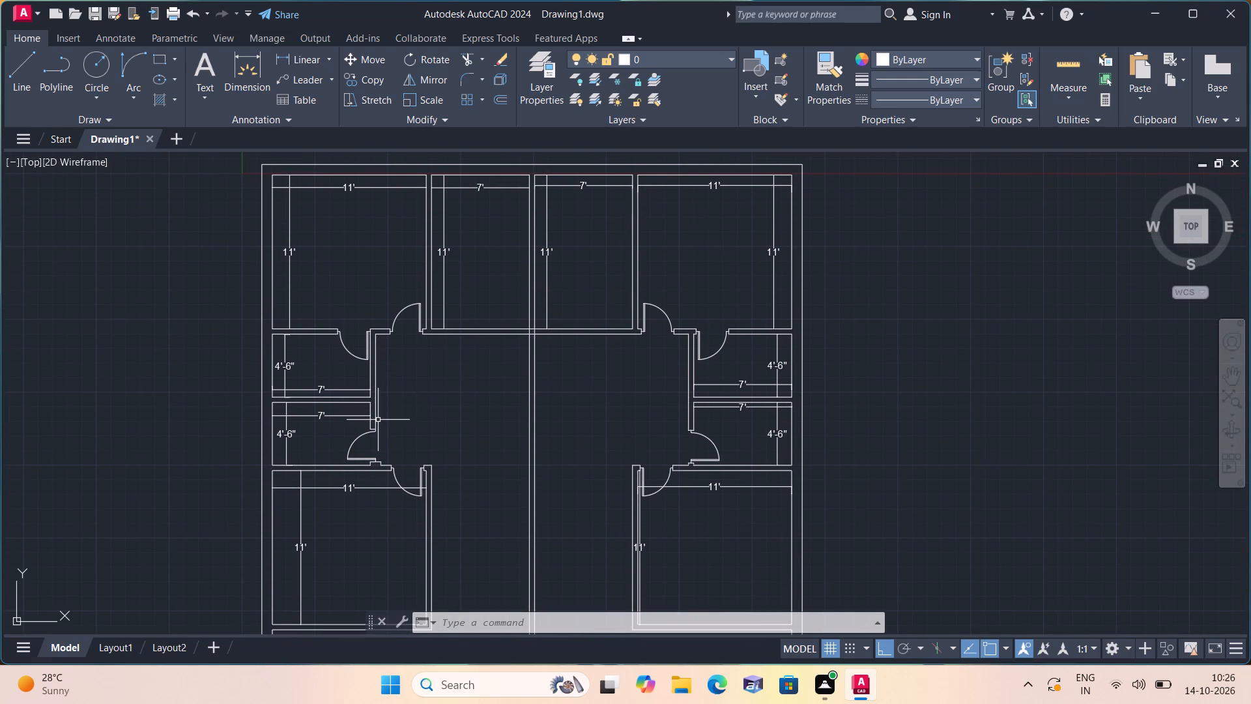
middle_drag(377, 421, 384, 385)
middle_drag(545, 458, 544, 443)
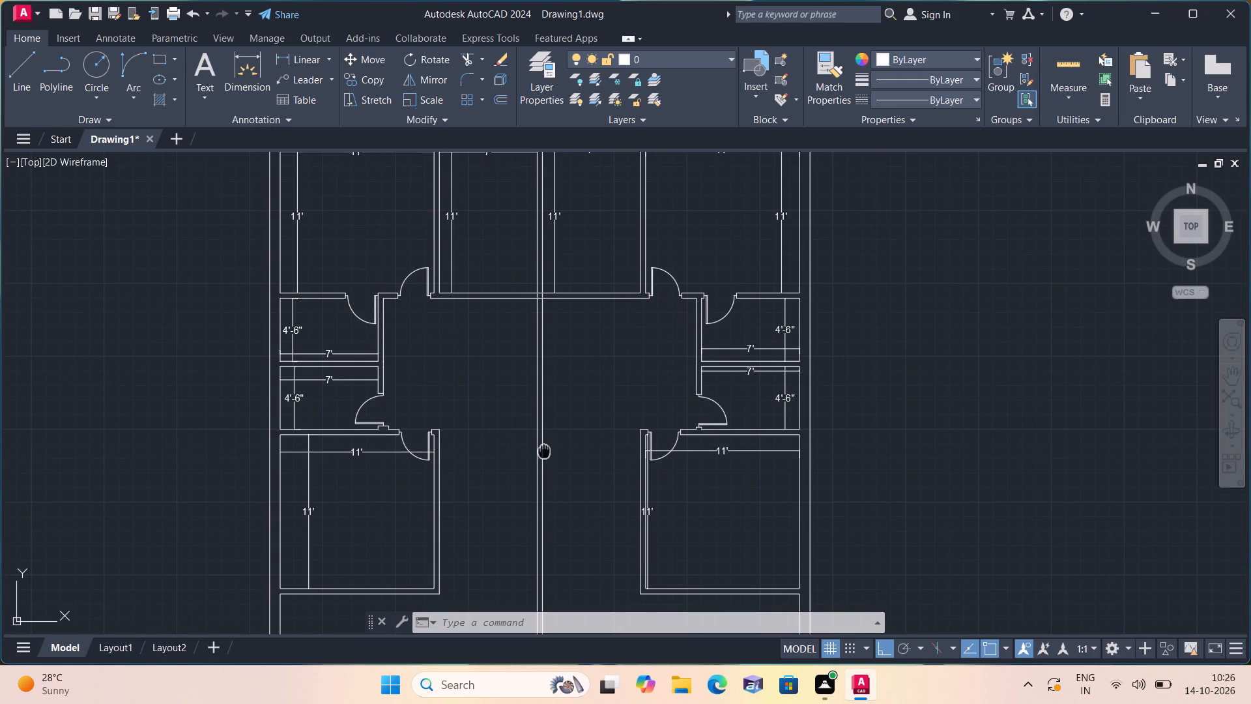
middle_drag(544, 443, 545, 387)
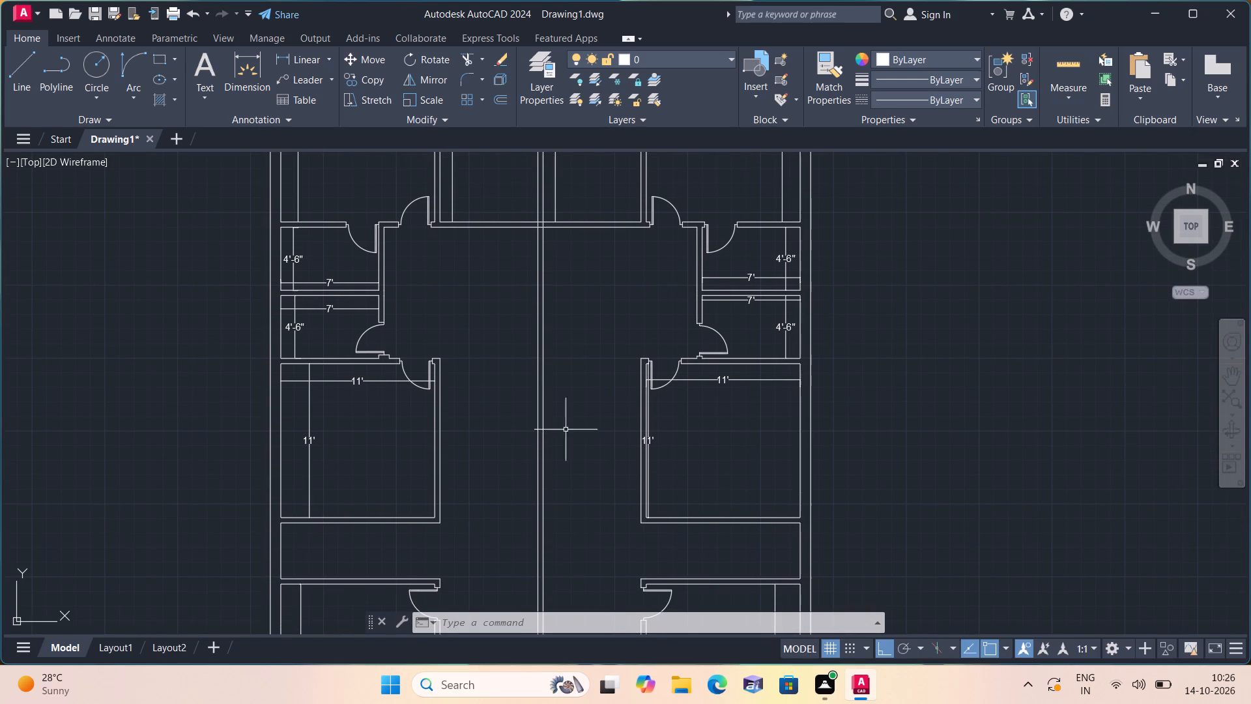
middle_drag(592, 436, 594, 376)
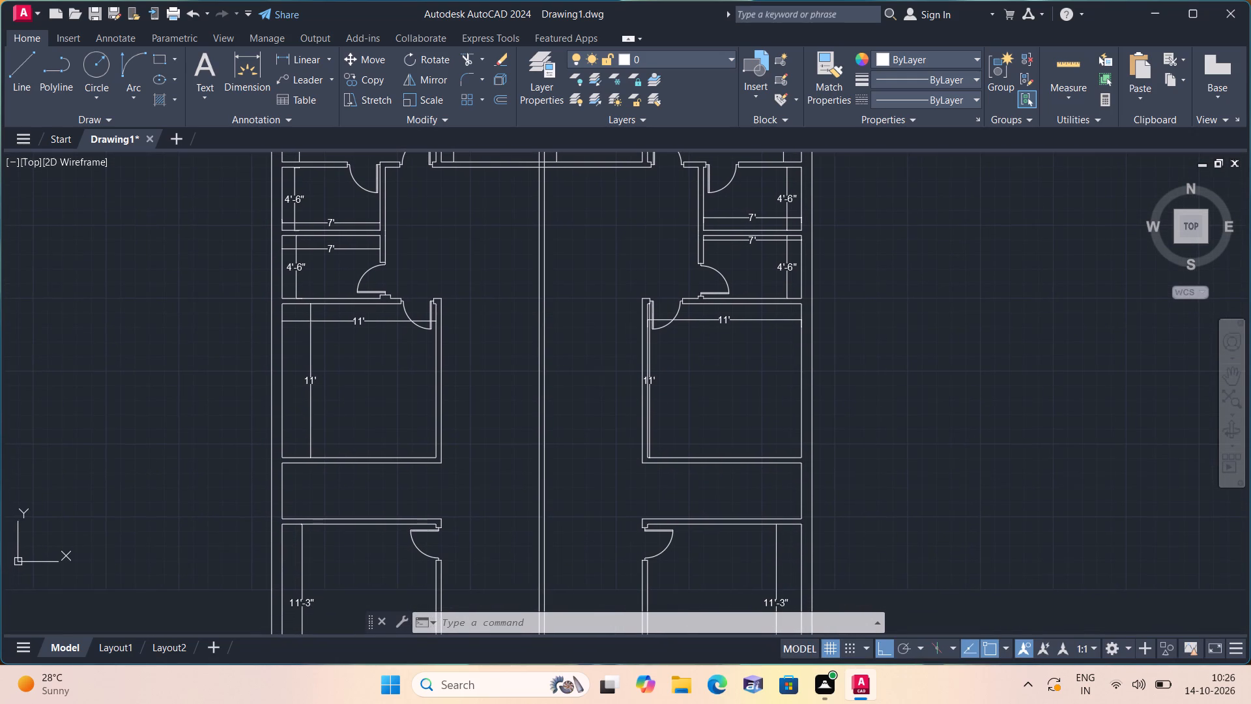
scroll(588, 419, down, 1)
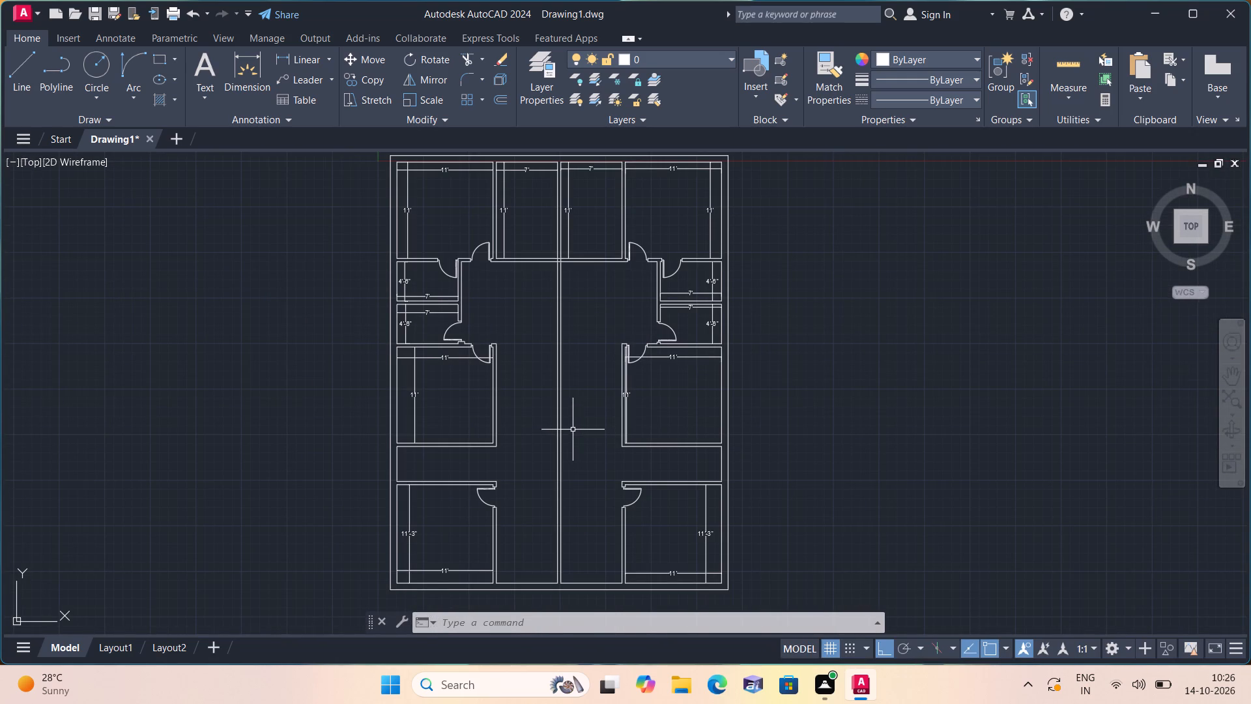
middle_drag(572, 428, 605, 443)
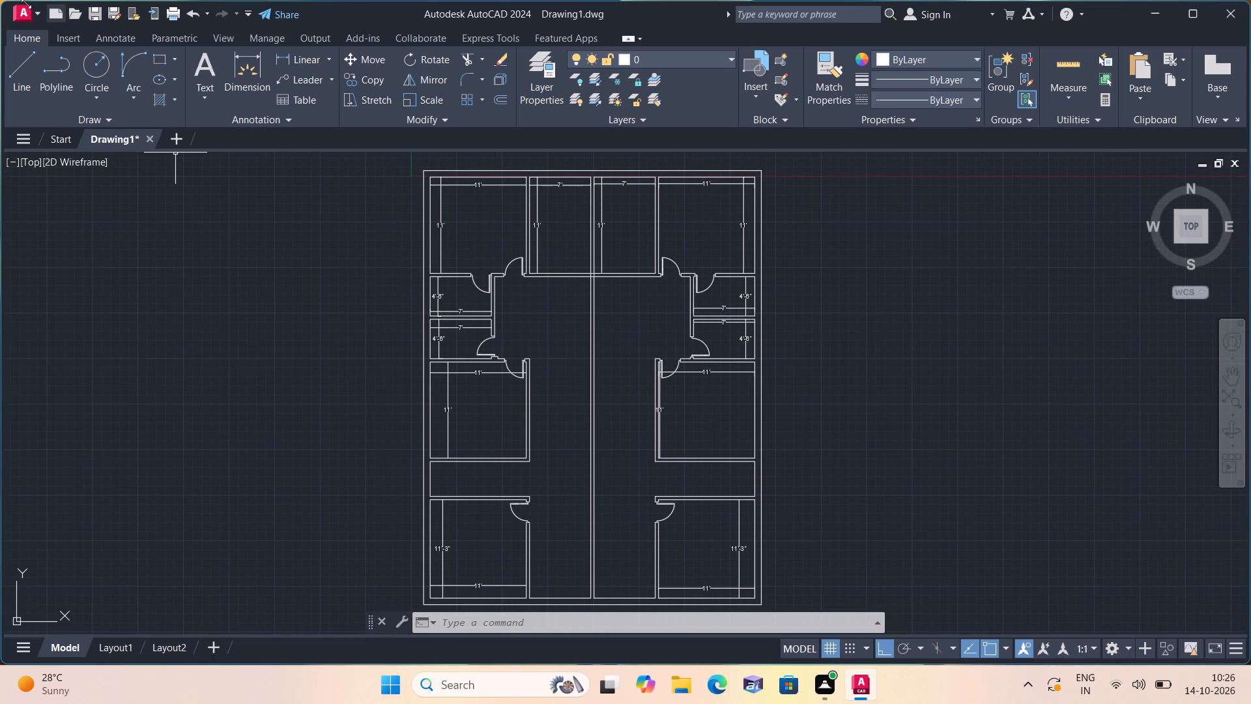
Draw a closed 3' by 9" rectangle from lines in the empty space to the right of the plan.
scroll(386, 213, down, 2)
middle_drag(354, 224, 309, 227)
key(l)
key(space)
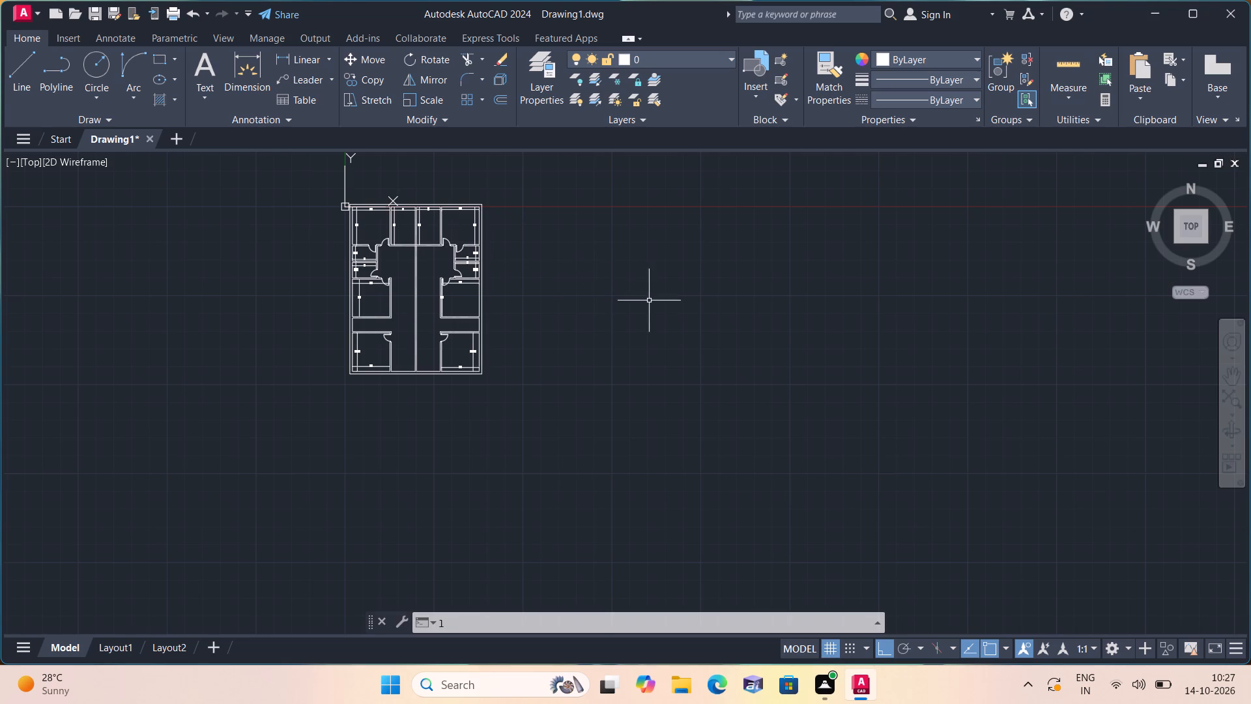
click(637, 308)
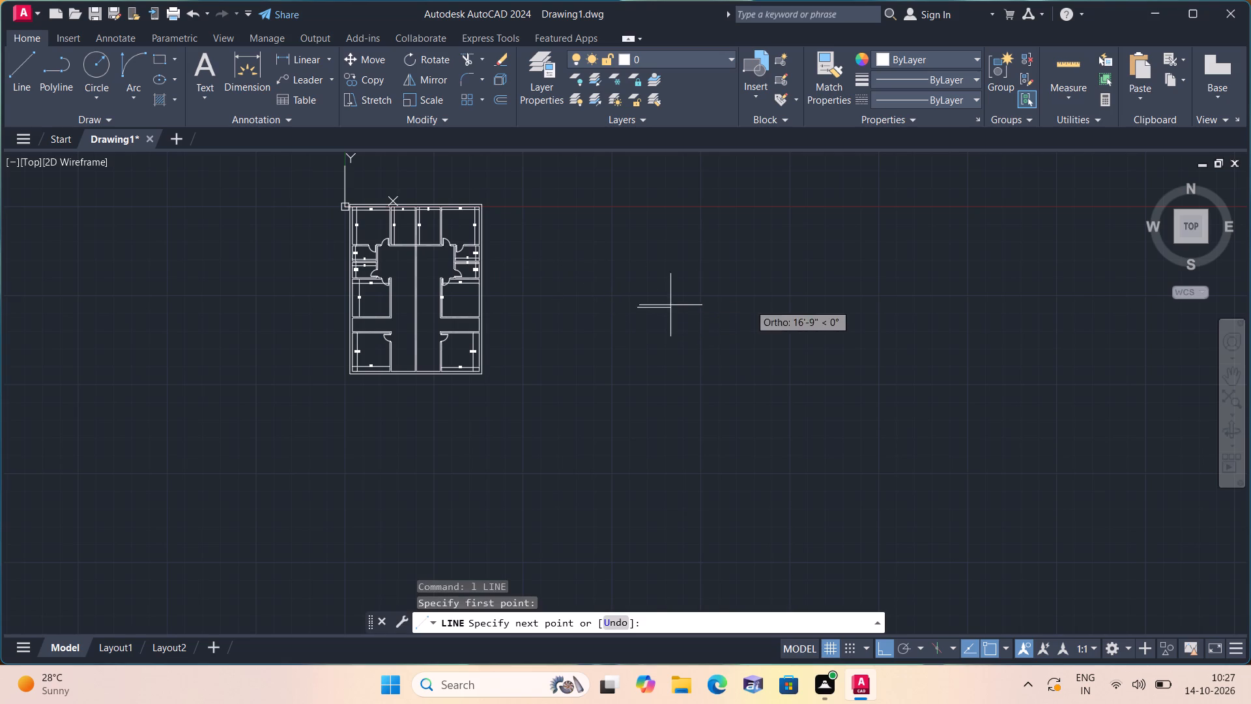
key(3)
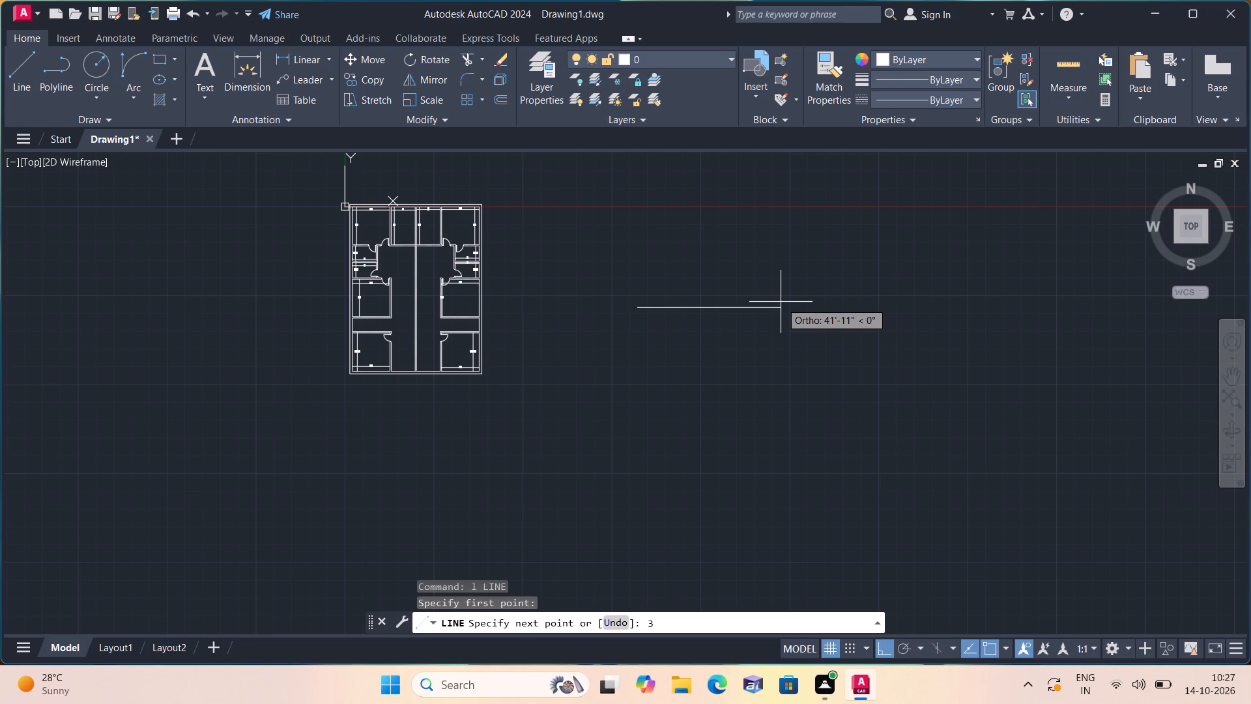
key(apostrophe)
key(space)
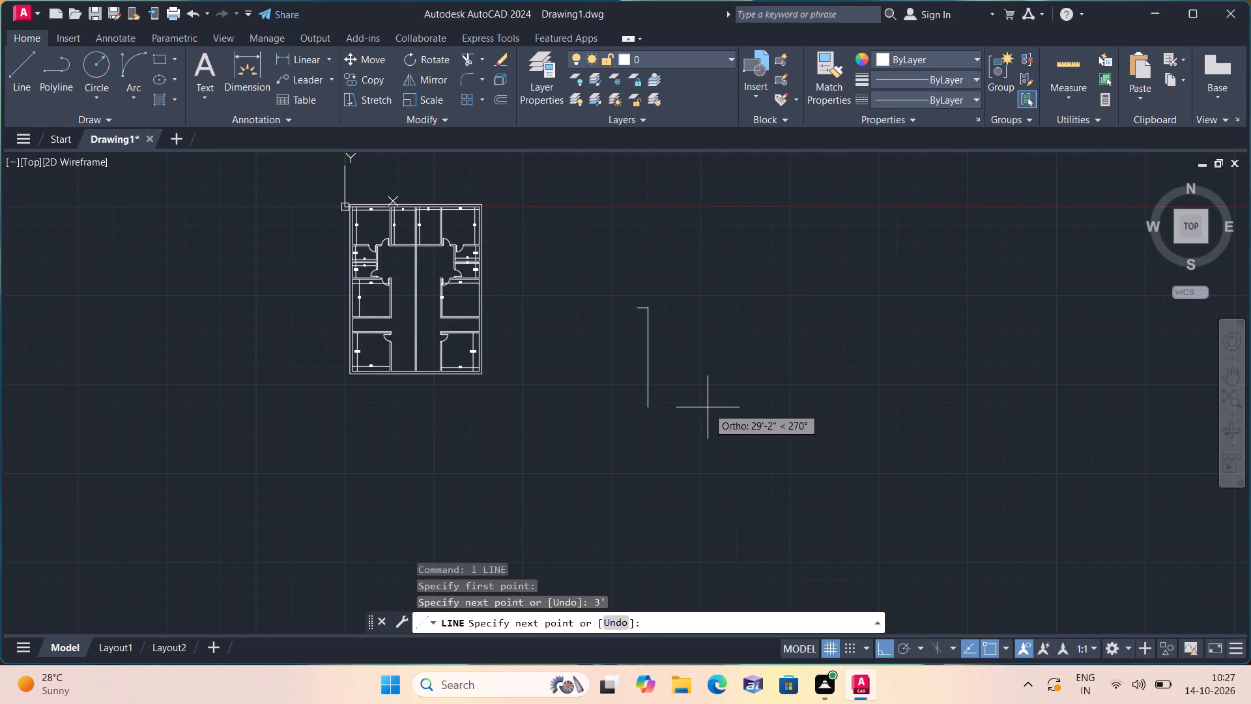
key(9)
key(shift+quotedbl)
key(space)
text(3')
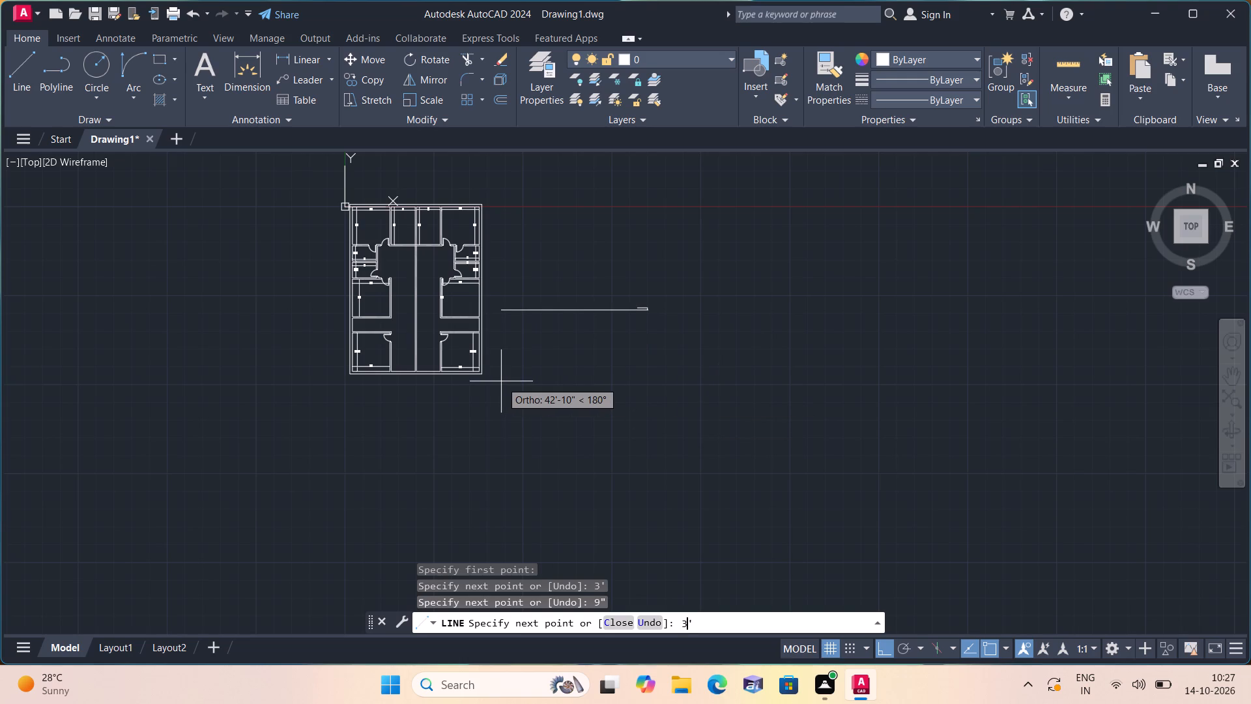
key(space)
scroll(596, 329, up, 2)
scroll(667, 280, up, 1)
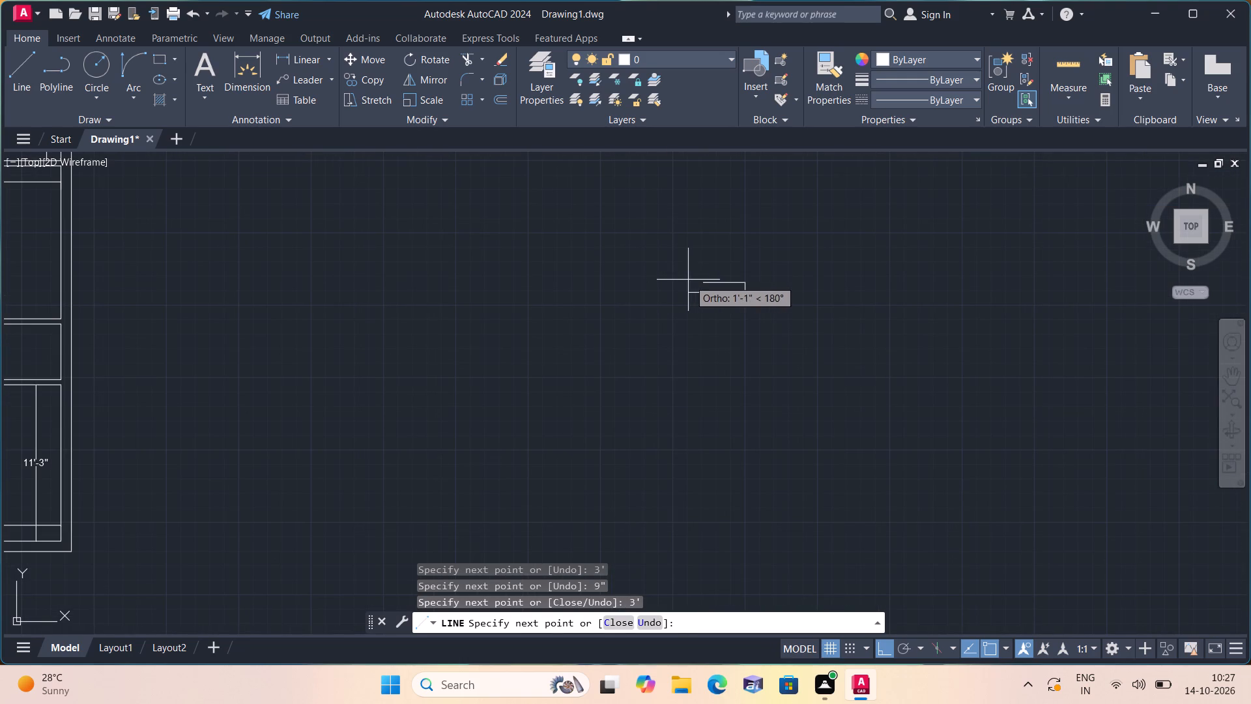
click(699, 283)
key(space)
Draw a horizontal centre line through the 3' by 9" rectangle between the midpoints of its short sides.
scroll(701, 284, up, 2)
key(space)
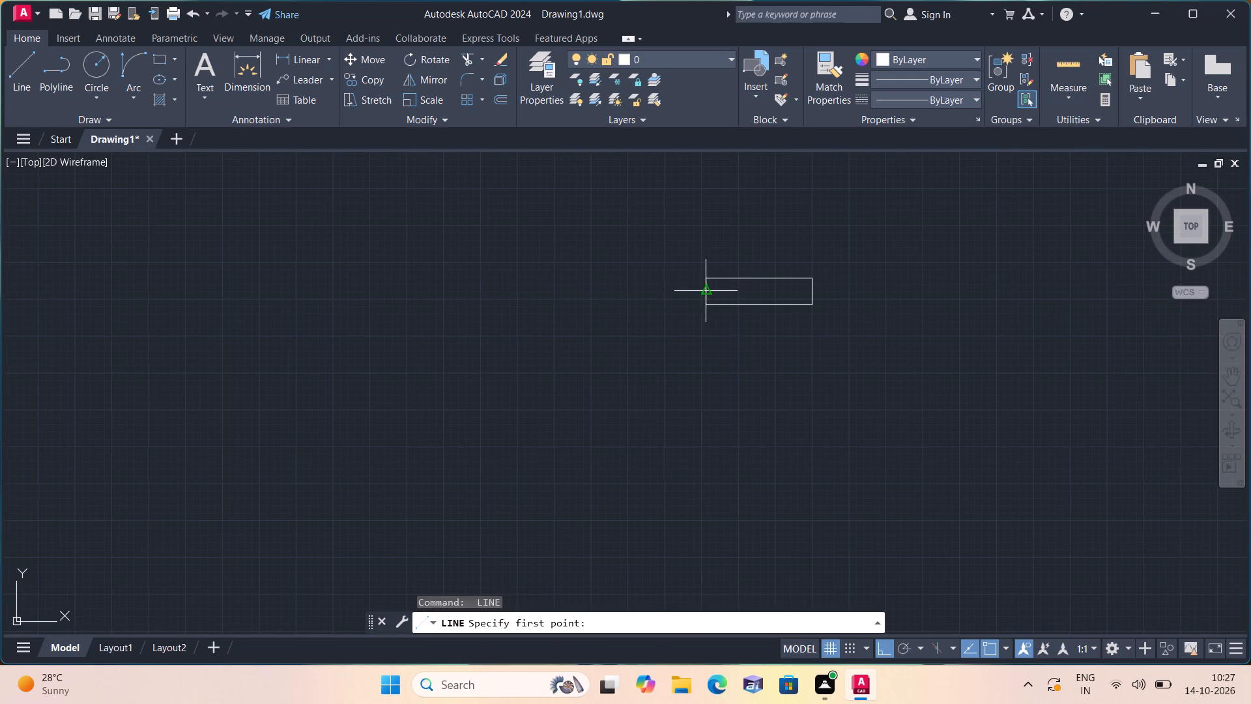
click(706, 291)
click(816, 293)
key(space)
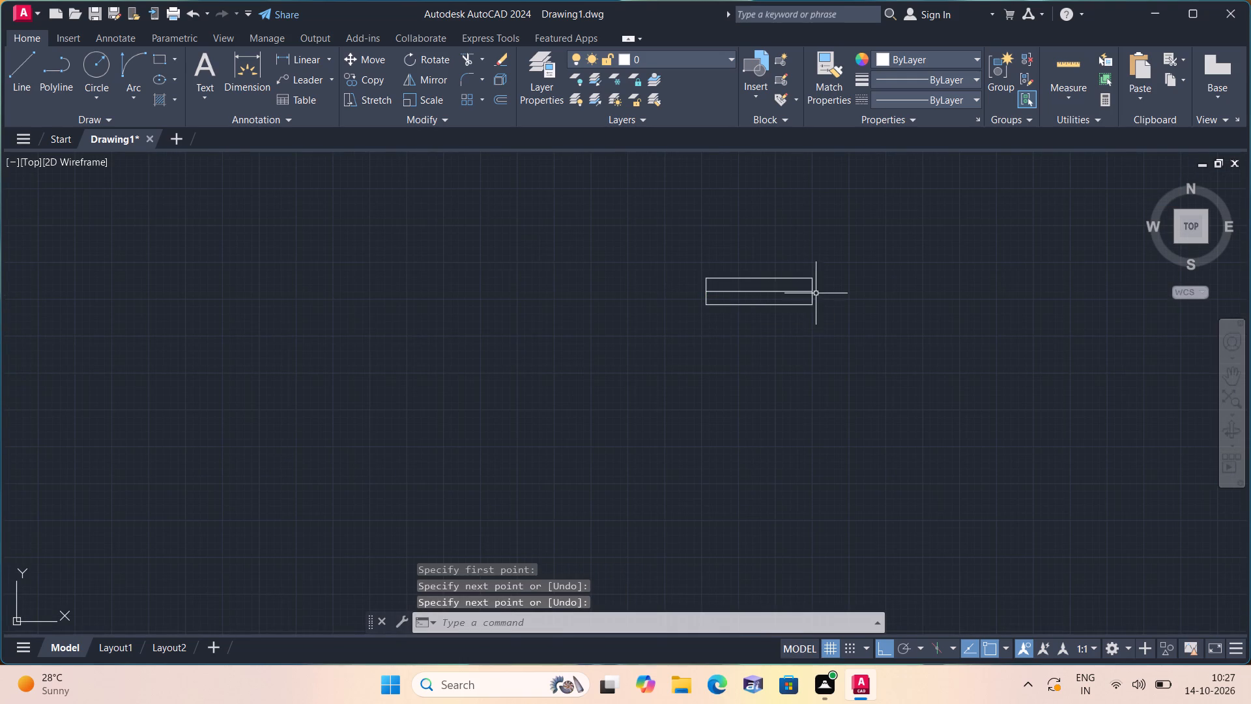
Move the 3' by 9" window symbol horizontally toward the plan, placing it just outside the right outer wall.
drag(842, 337, 822, 306)
click(646, 233)
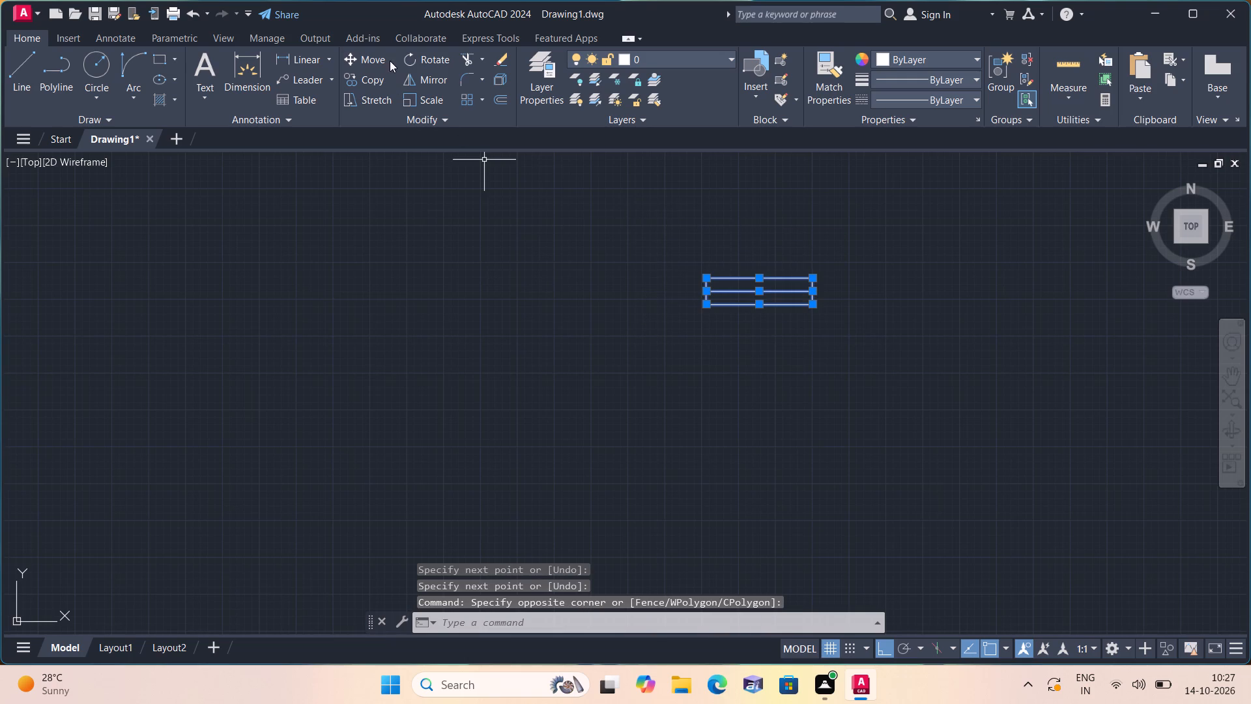
drag(373, 55, 379, 68)
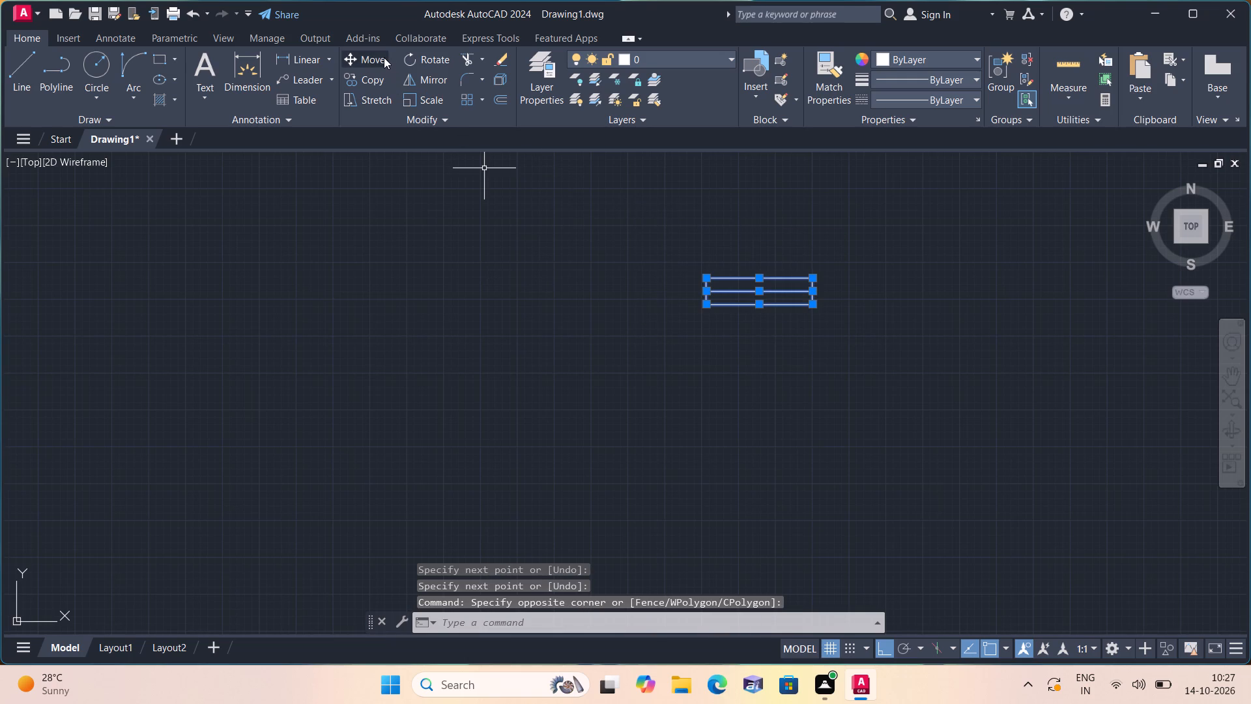
click(384, 57)
click(702, 278)
scroll(685, 280, down, 2)
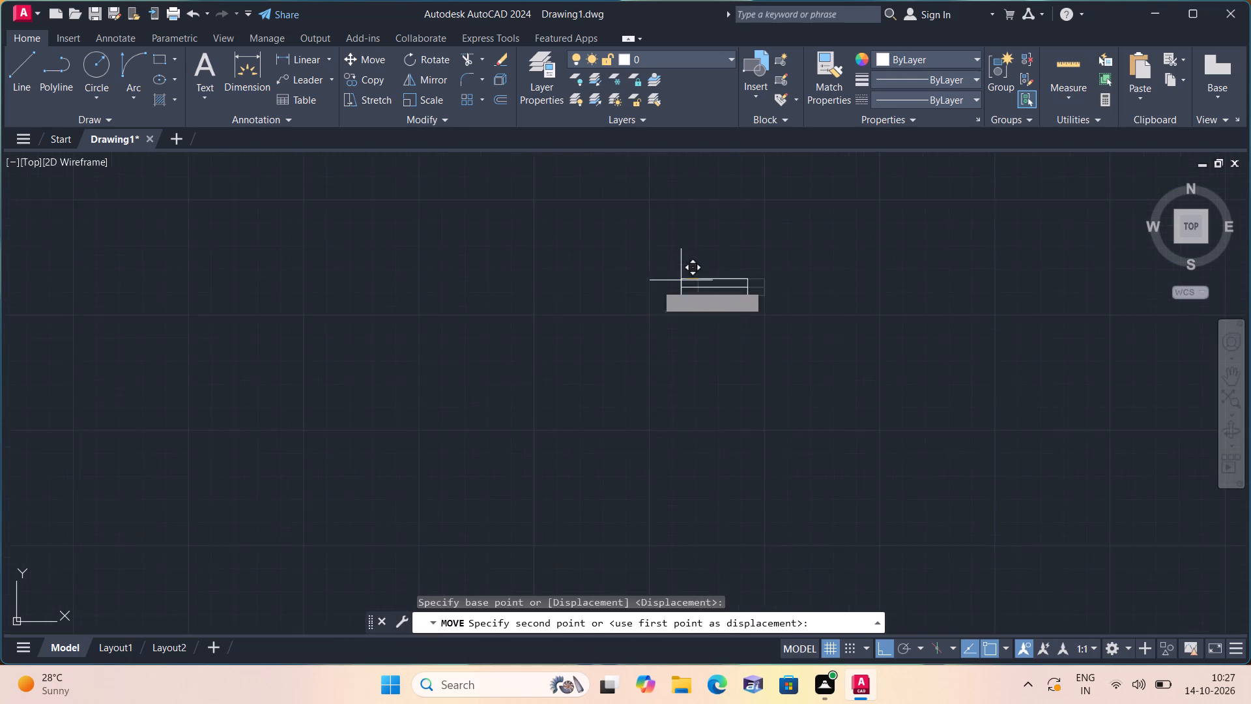
scroll(622, 301, down, 3)
scroll(490, 312, up, 2)
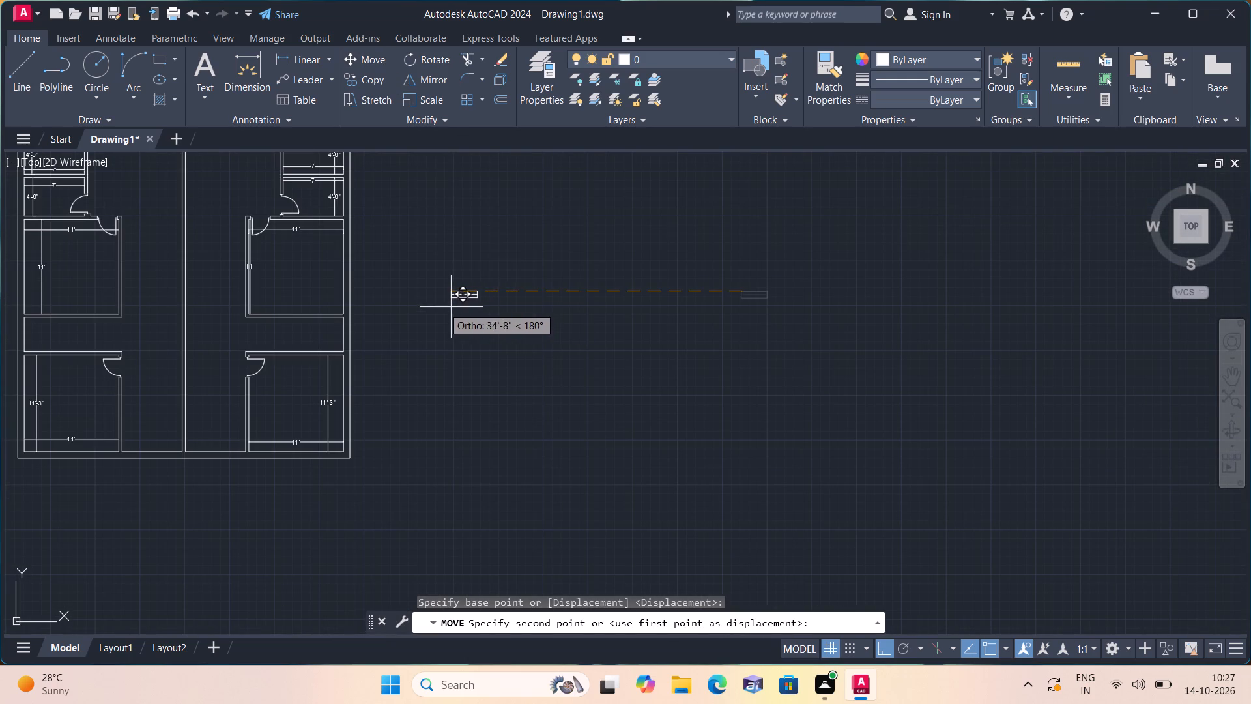
click(441, 307)
key(space)
key(Escape)
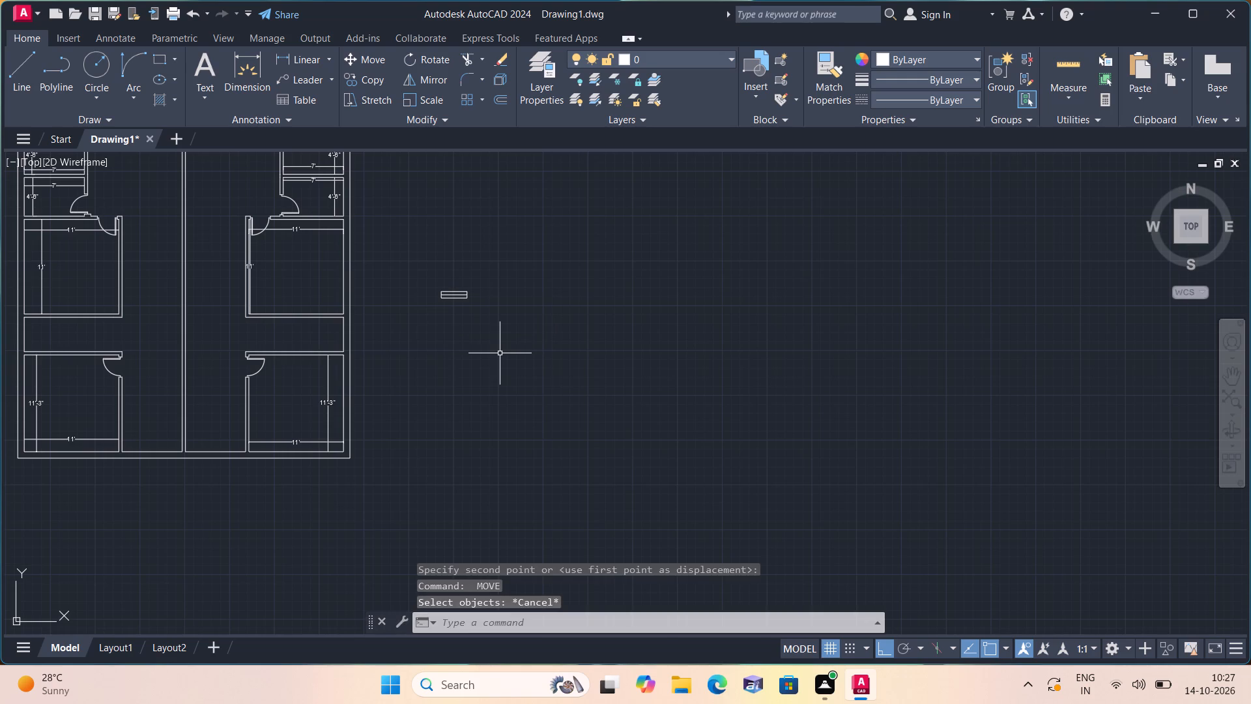
Draw a closed 5' by 9" rectangle from lines in the empty space below the 3' window symbol.
text(l)
key(space)
click(457, 338)
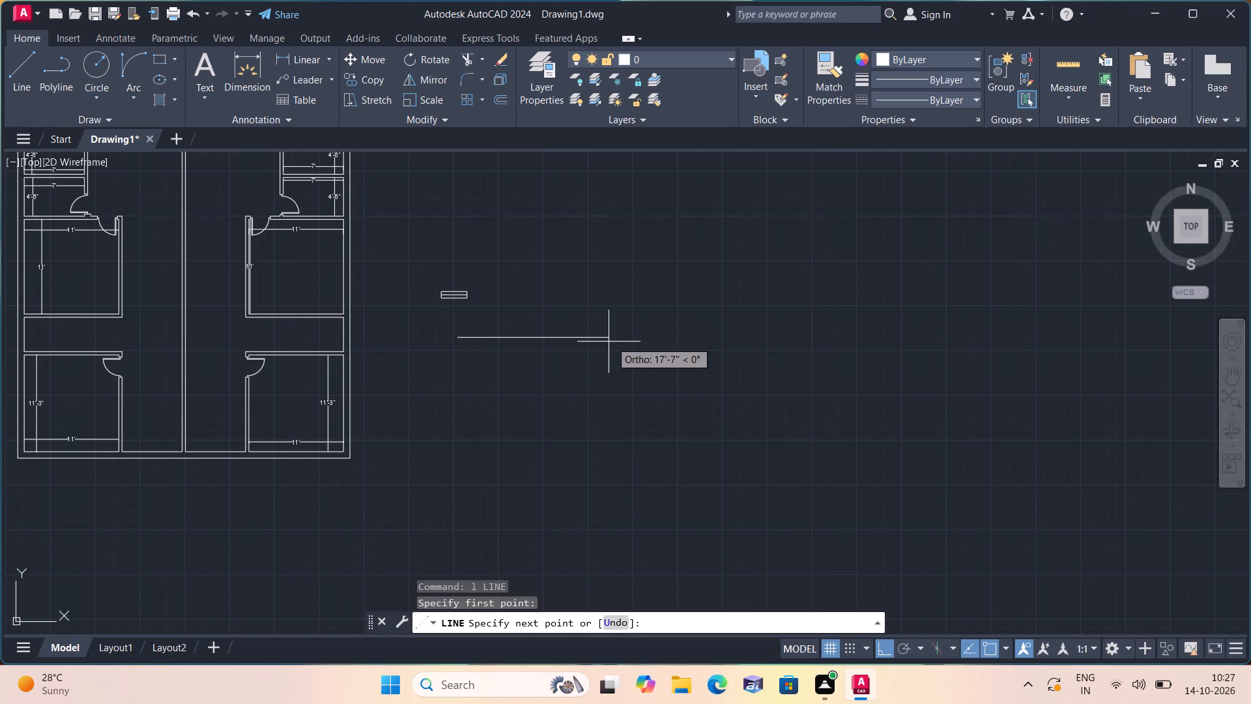
text(5')
key(space)
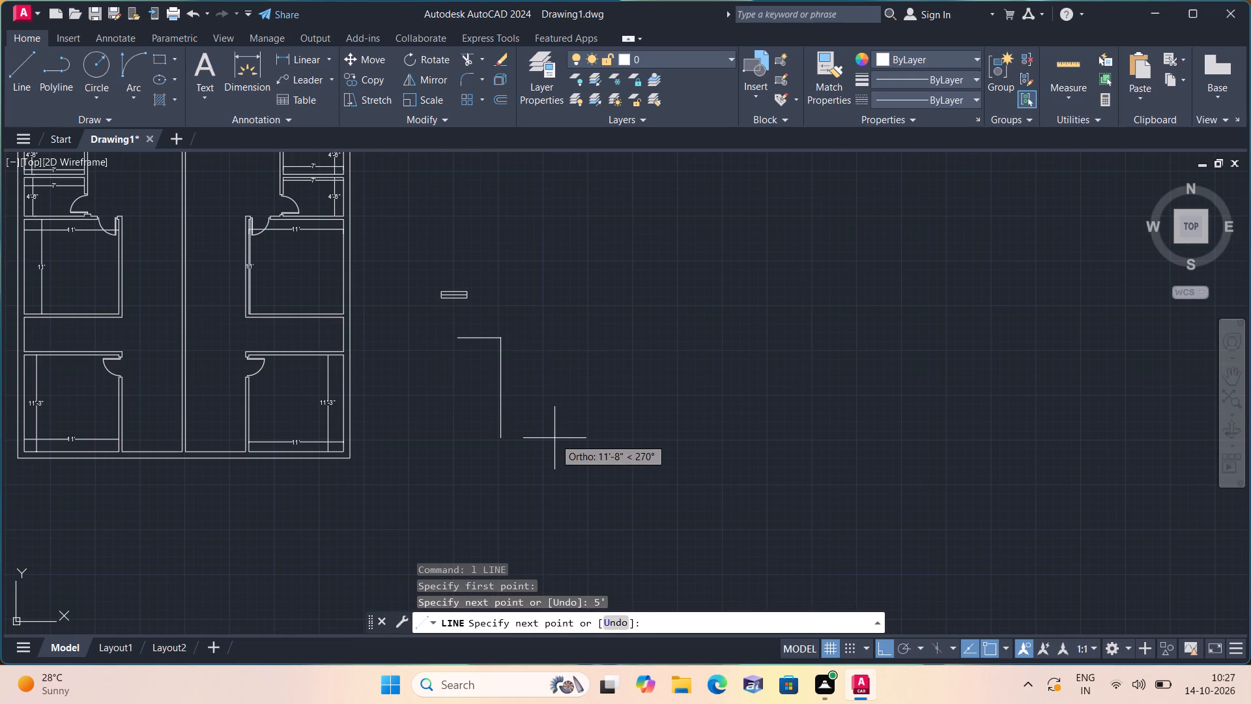
text(9")
key(space)
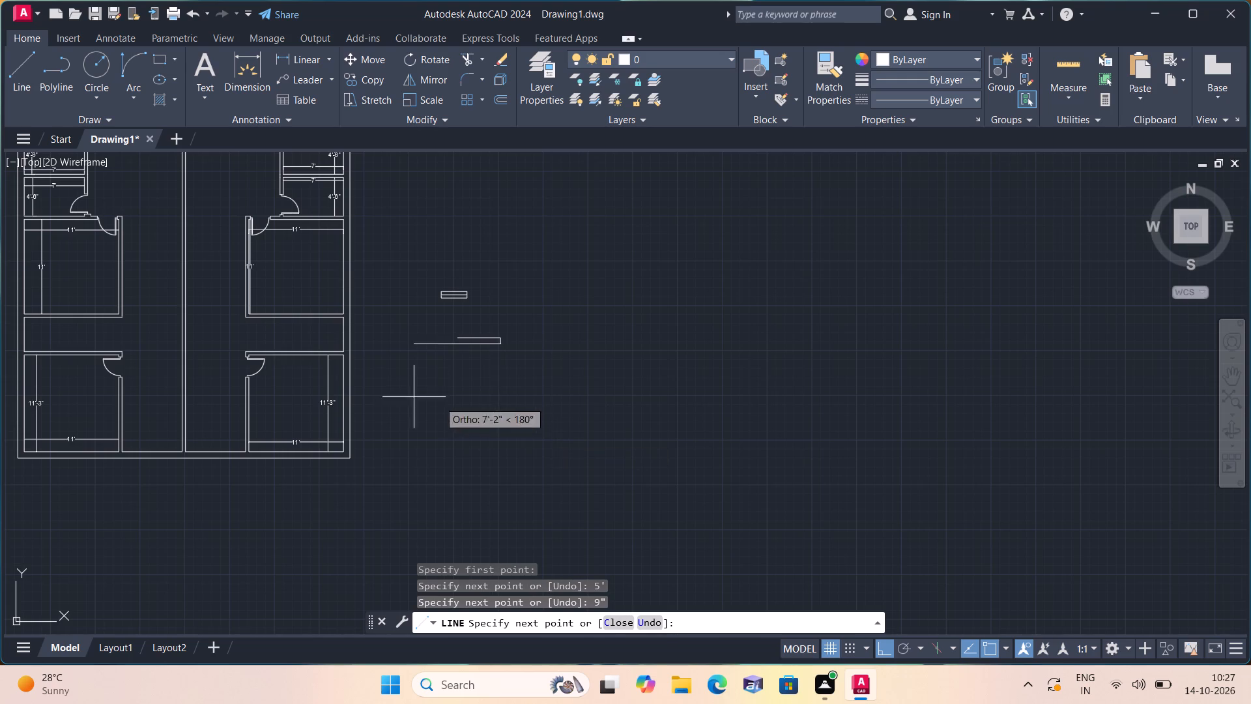
text(5')
key(space)
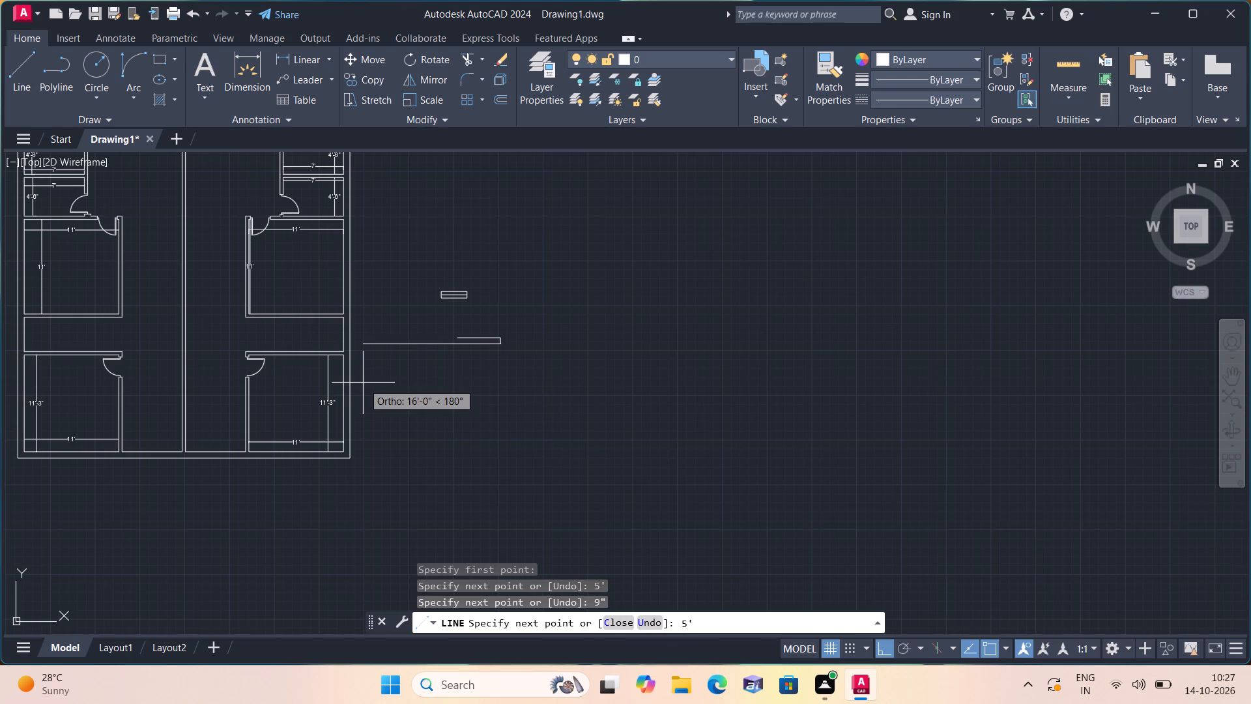
scroll(434, 348, up, 2)
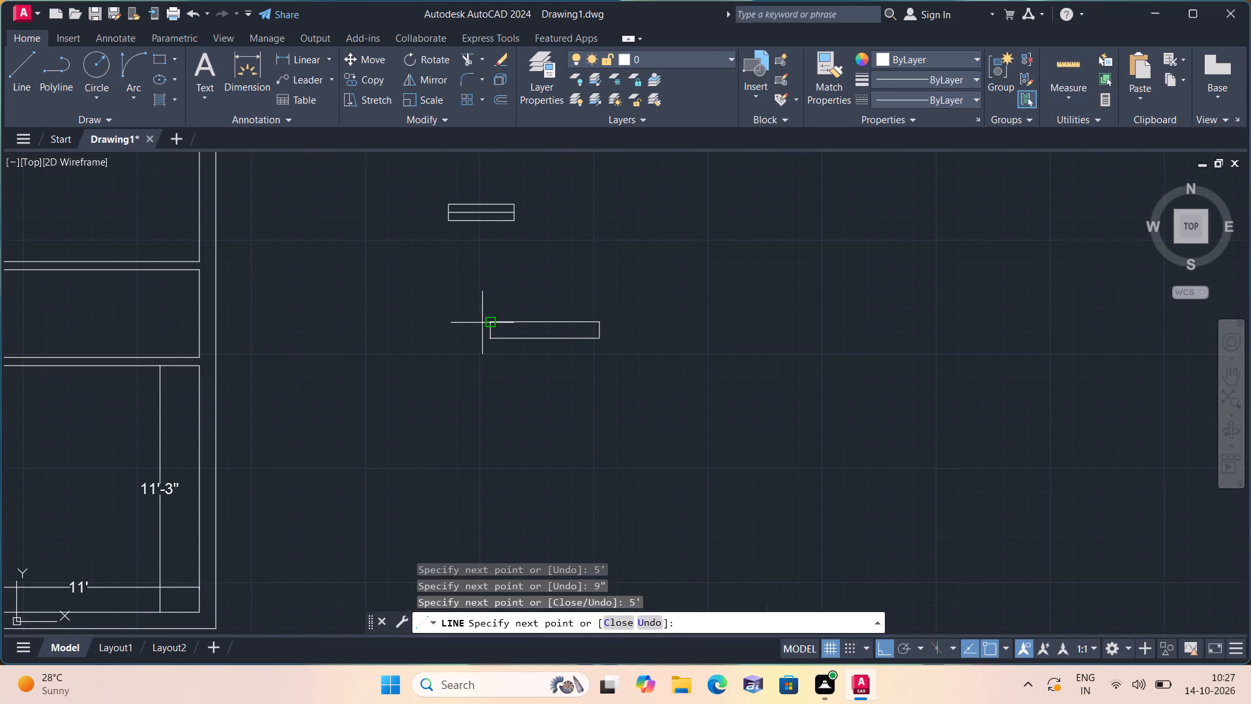
click(483, 323)
key(space)
Draw a horizontal centre line through the 5' by 9" rectangle between the midpoints of its short sides.
key(space)
click(486, 330)
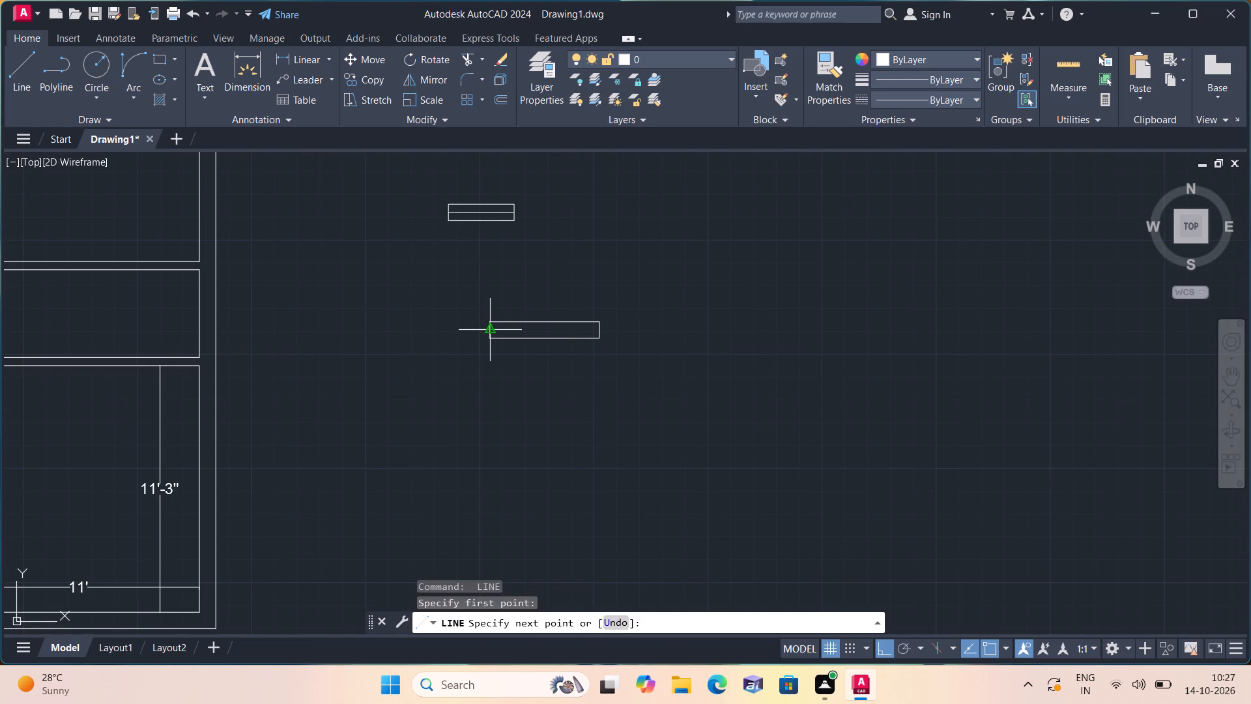
click(603, 332)
key(space)
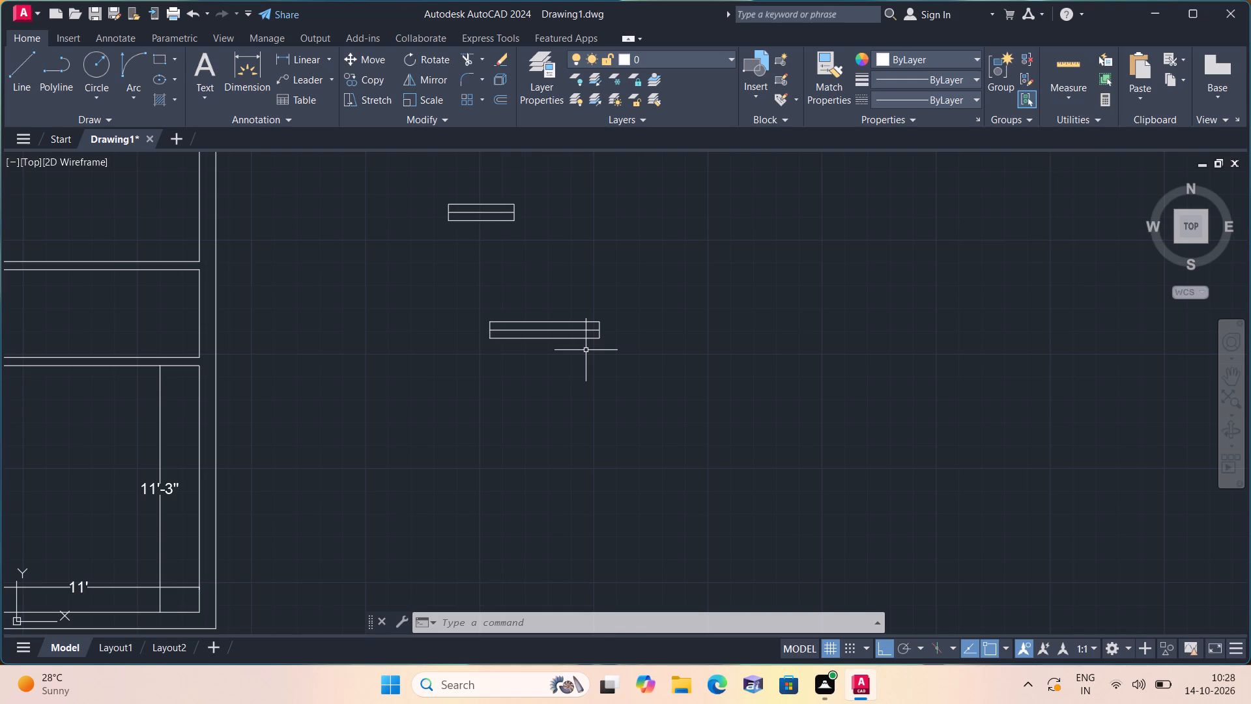
Draw a closed 2' by 9" rectangle from lines in the empty space below the 5' window symbol.
scroll(571, 344, down, 1)
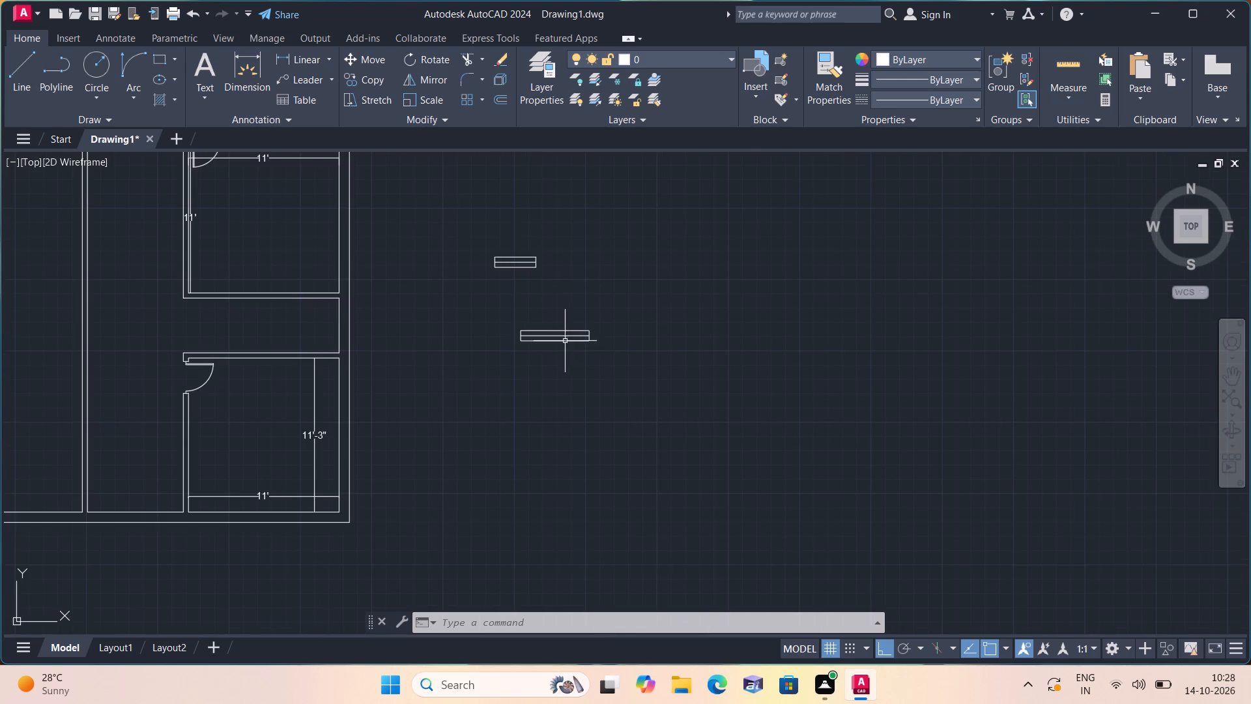
key(l)
key(space)
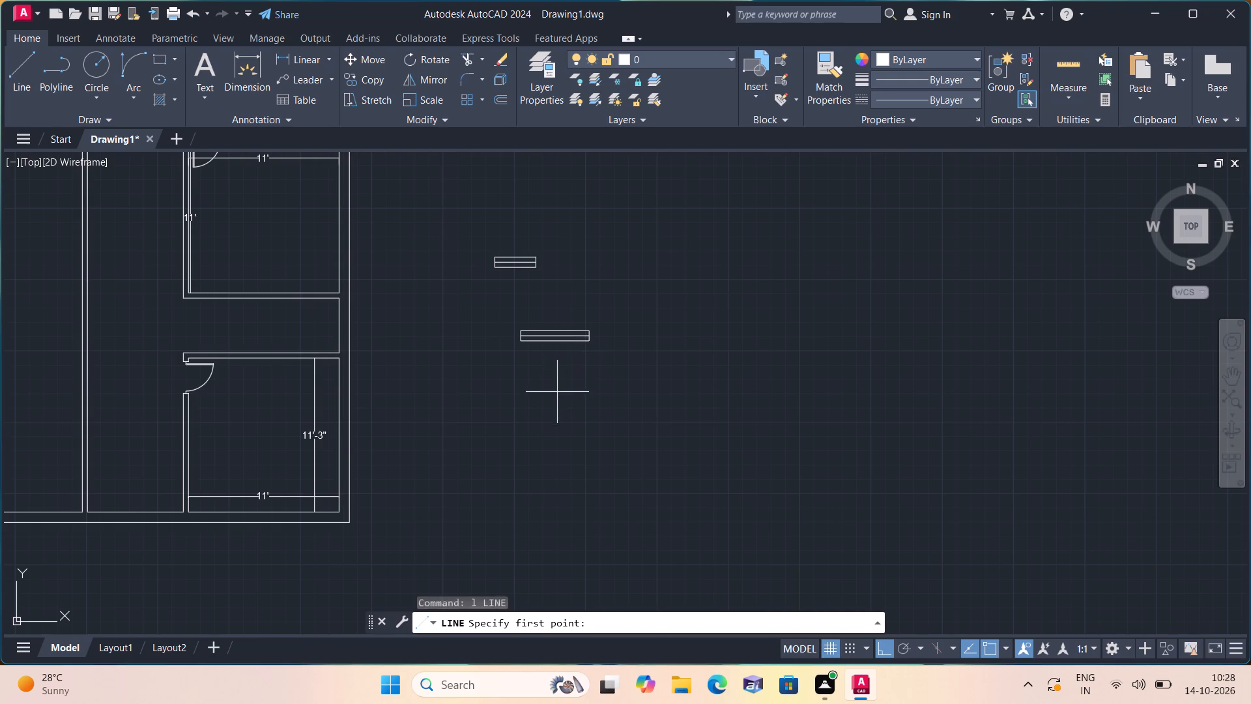
click(539, 395)
key(2)
text(')
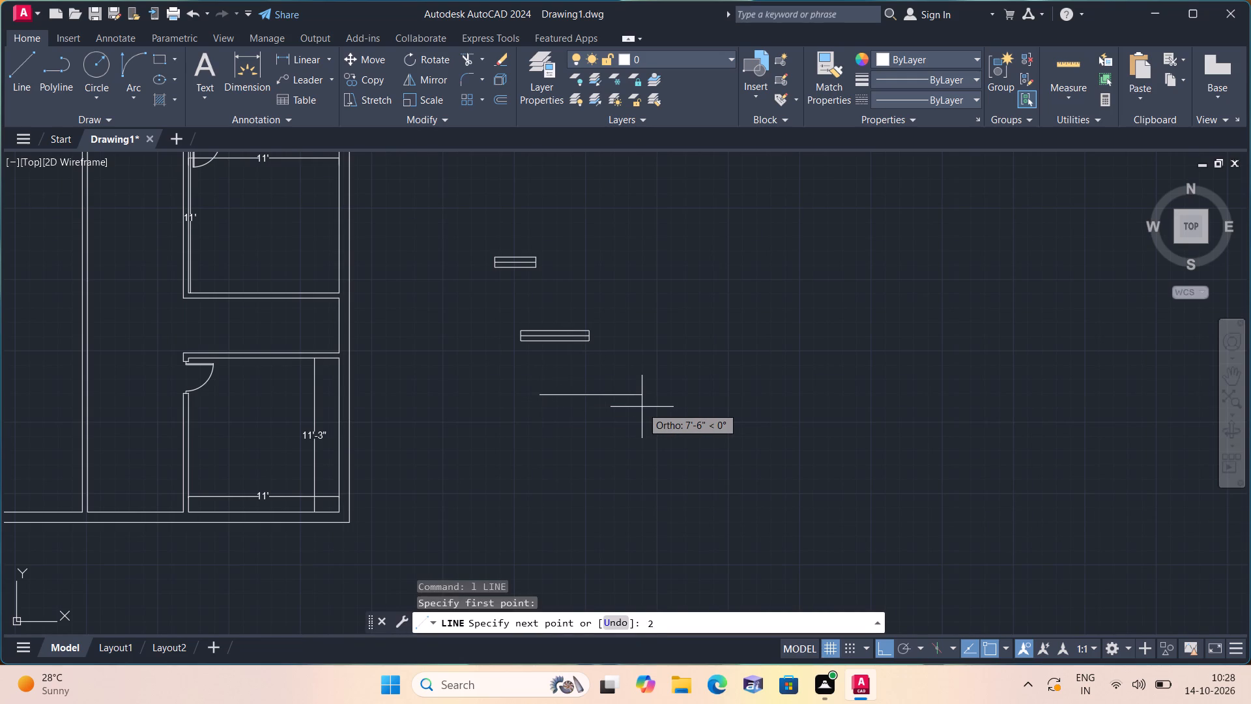
key(space)
key(9)
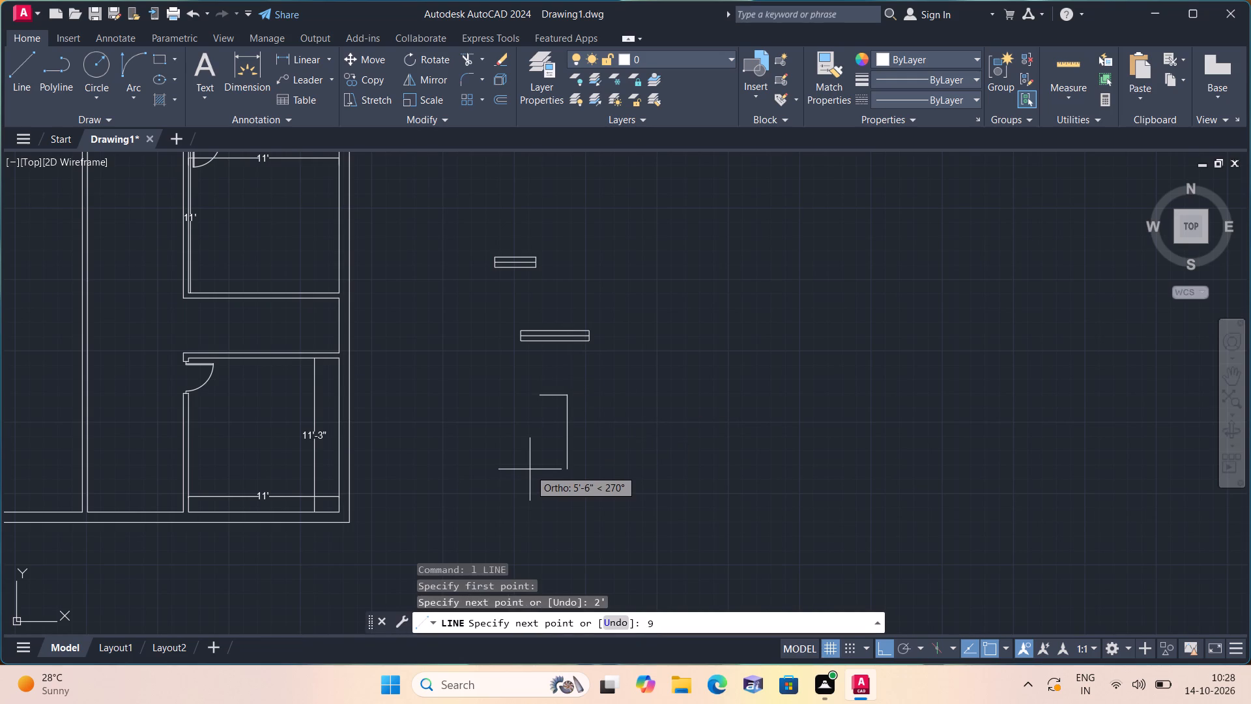
text(")
key(space)
text(2')
key(space)
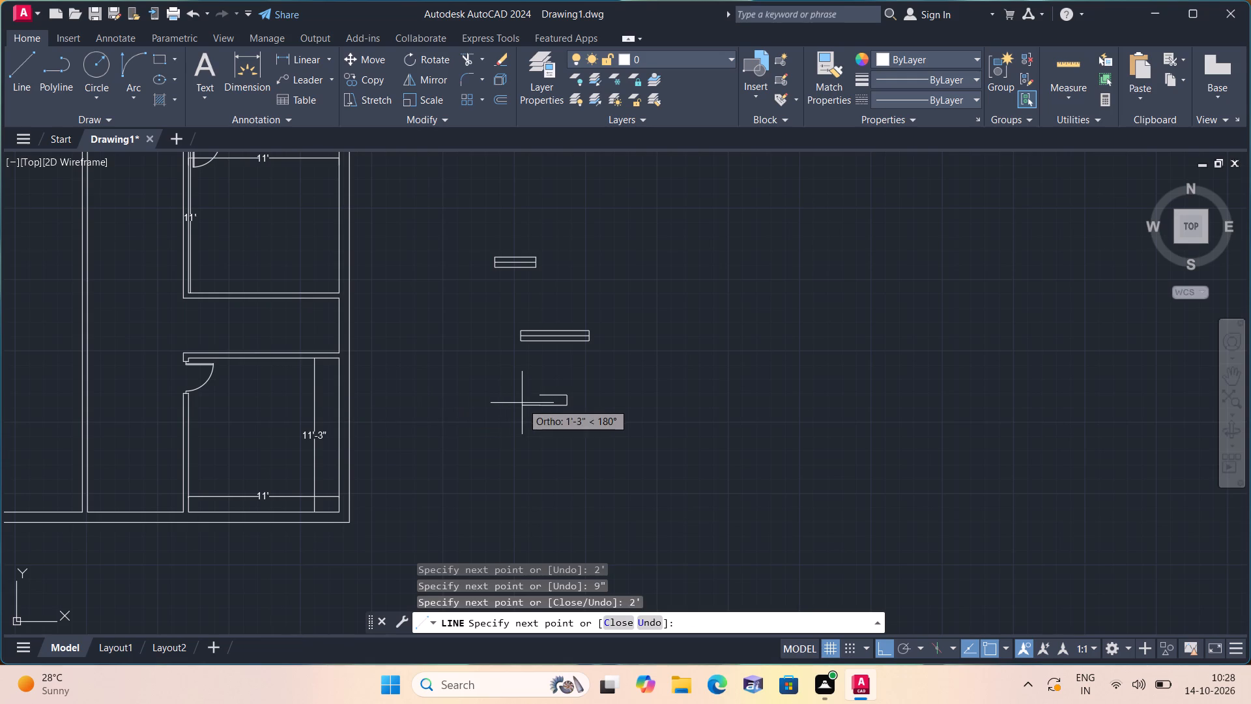
click(538, 397)
key(space)
Draw a horizontal centre line through the 2' by 9" rectangle between the midpoints of its short sides.
scroll(536, 404, up, 3)
key(space)
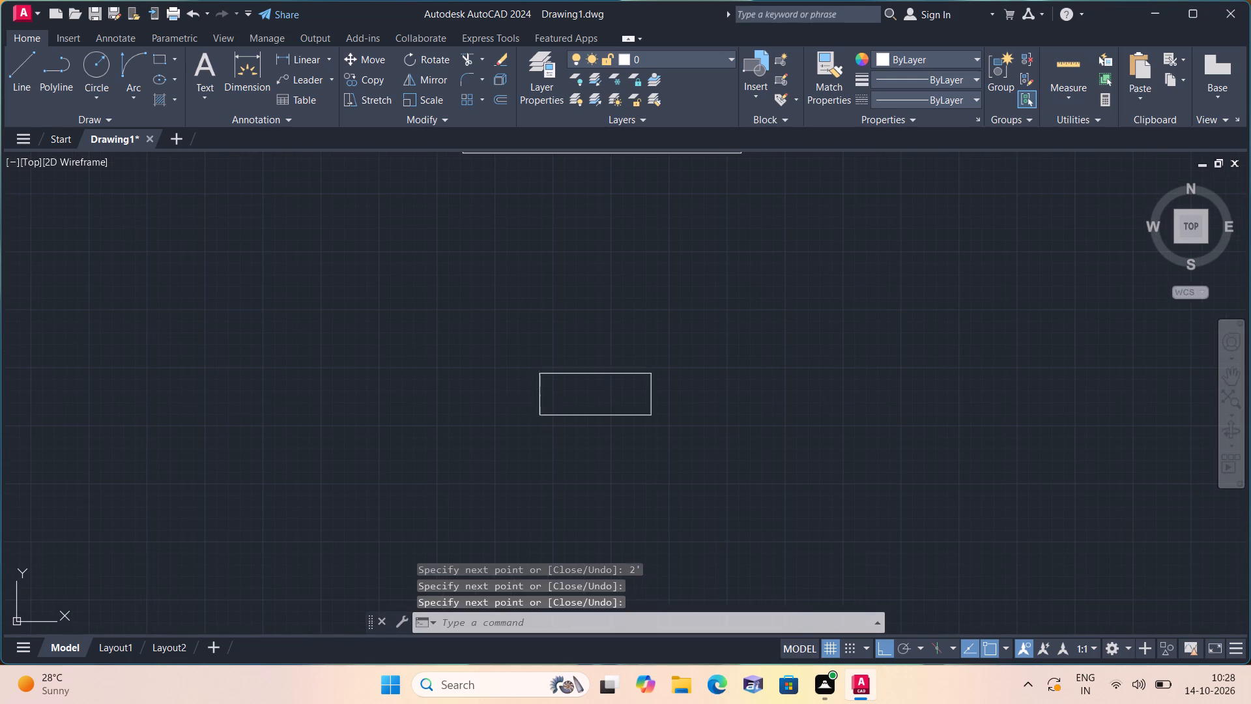
click(541, 394)
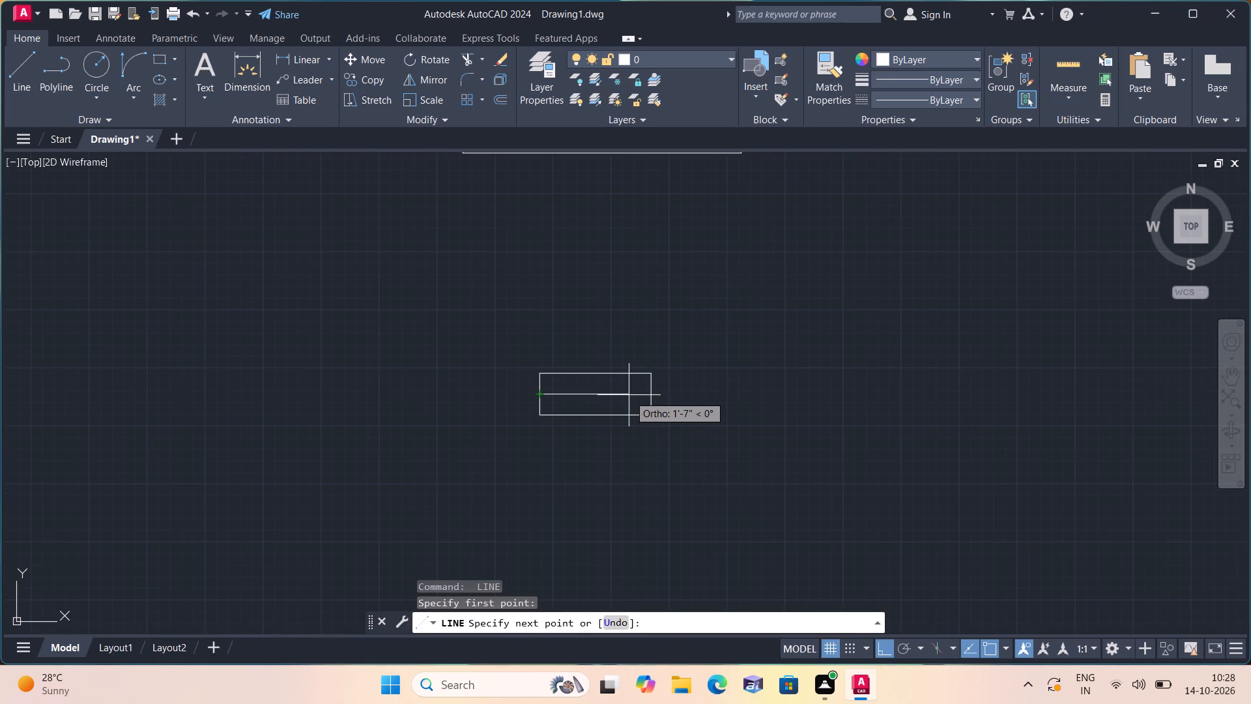
click(650, 395)
key(space)
Copy the 3', 5' and 2' window symbols together horizontally into the empty space to their right.
scroll(662, 400, down, 3)
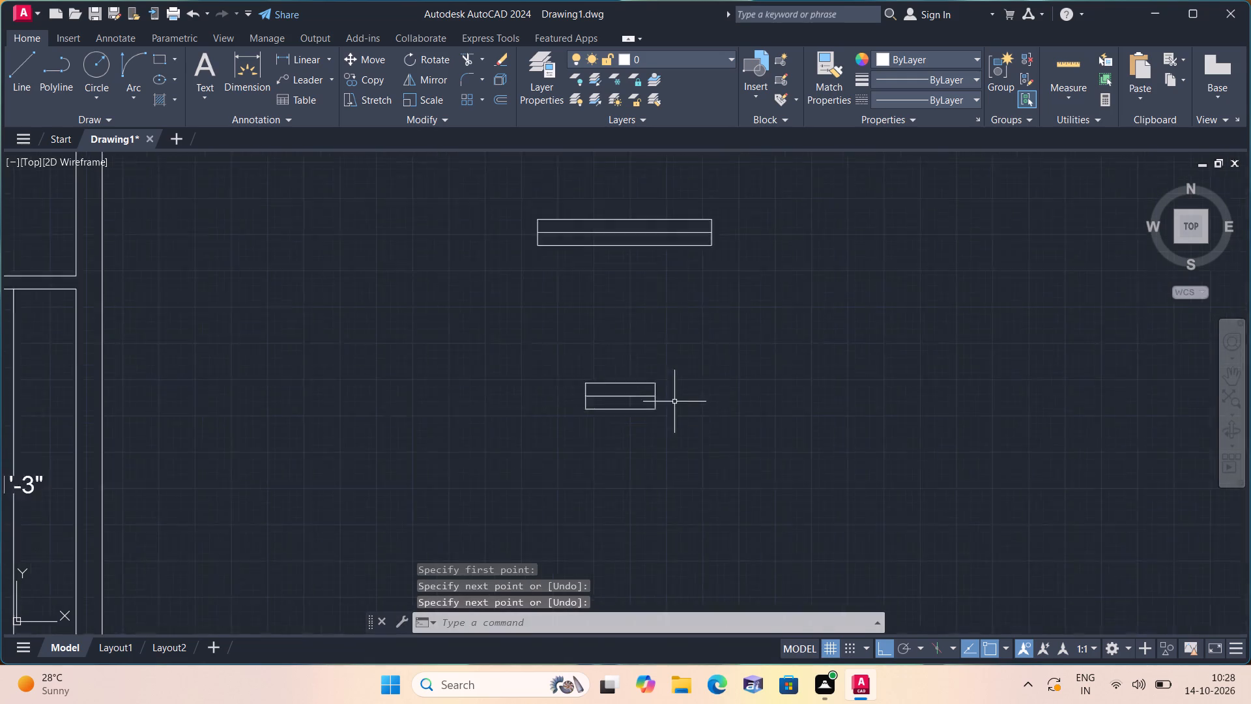
middle_drag(667, 394, 623, 385)
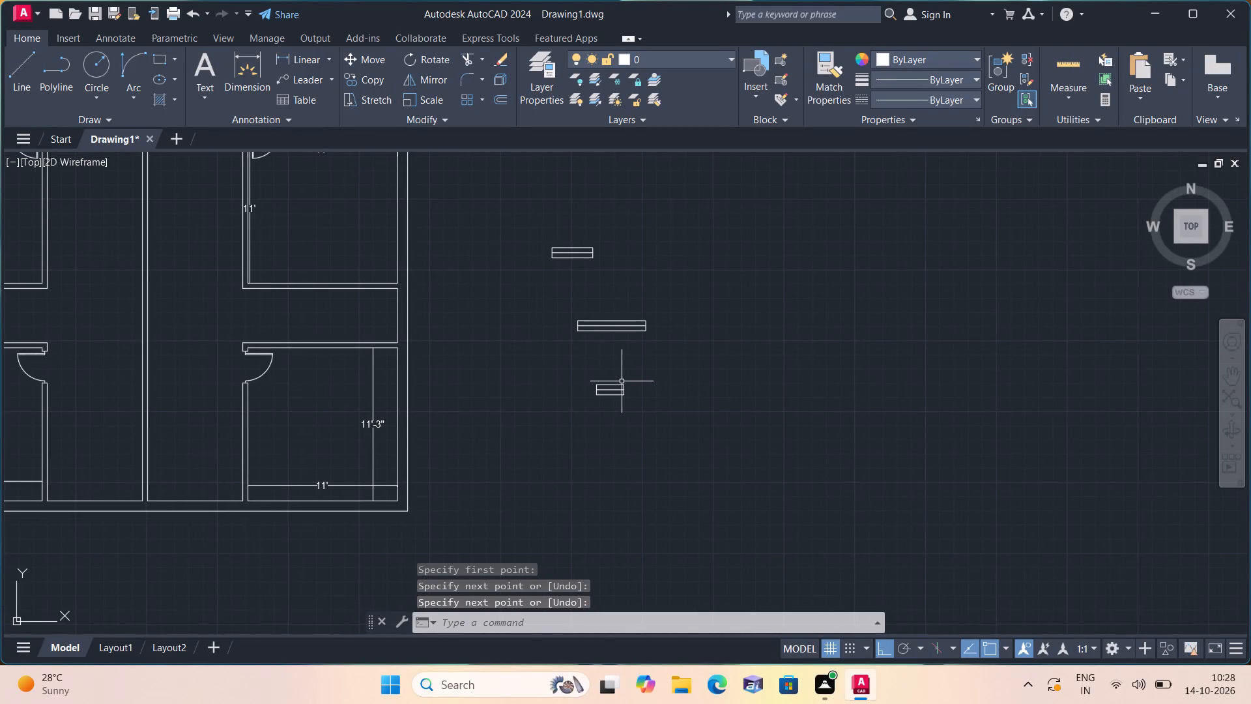
middle_drag(588, 403, 537, 406)
drag(644, 441, 582, 381)
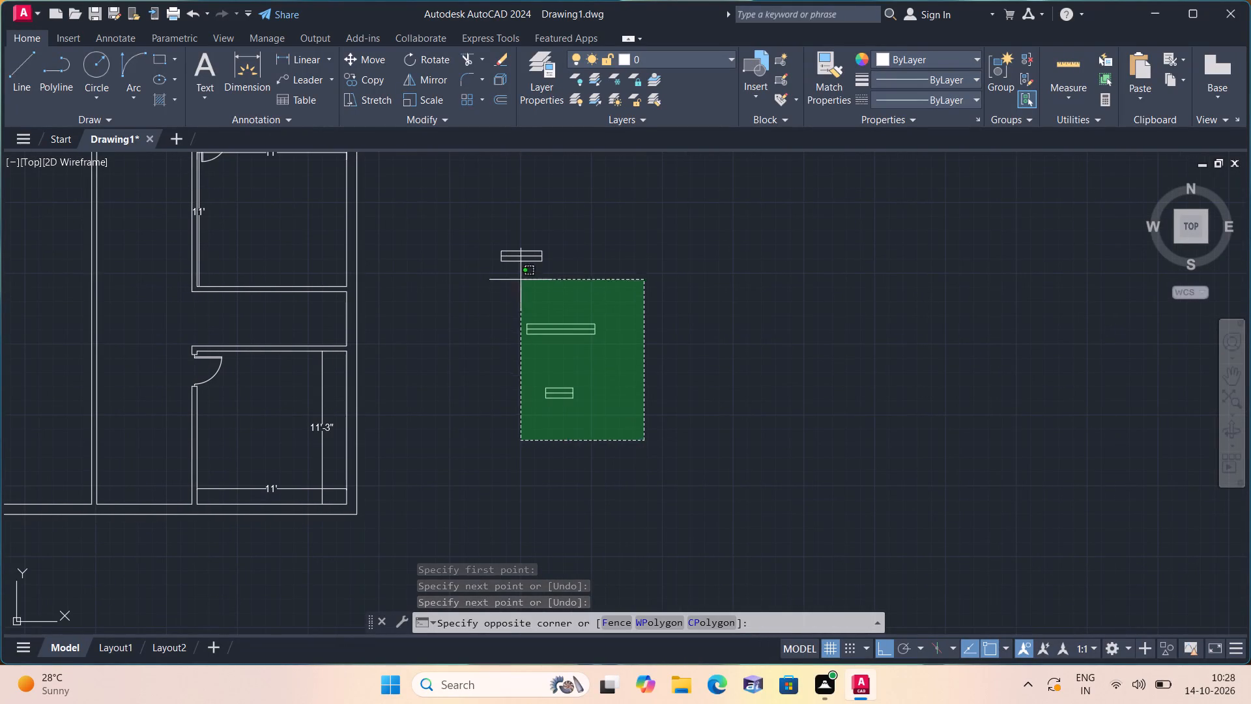
click(483, 213)
click(377, 78)
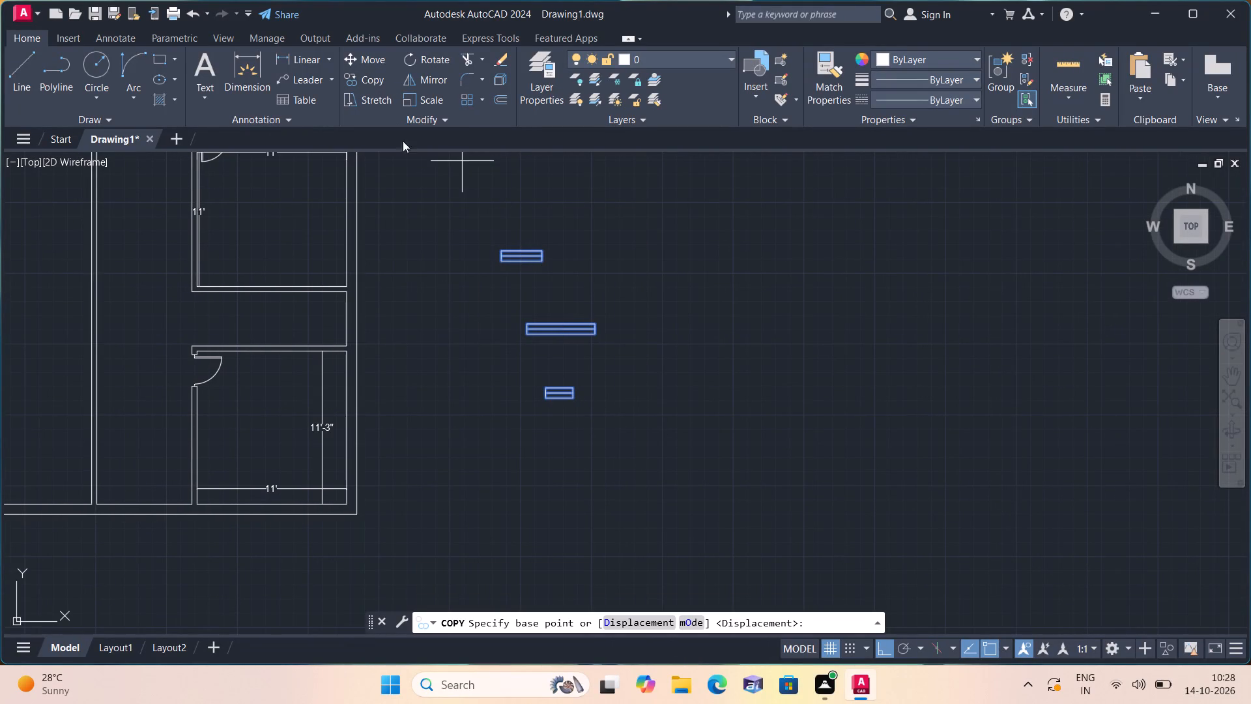
click(489, 240)
click(710, 253)
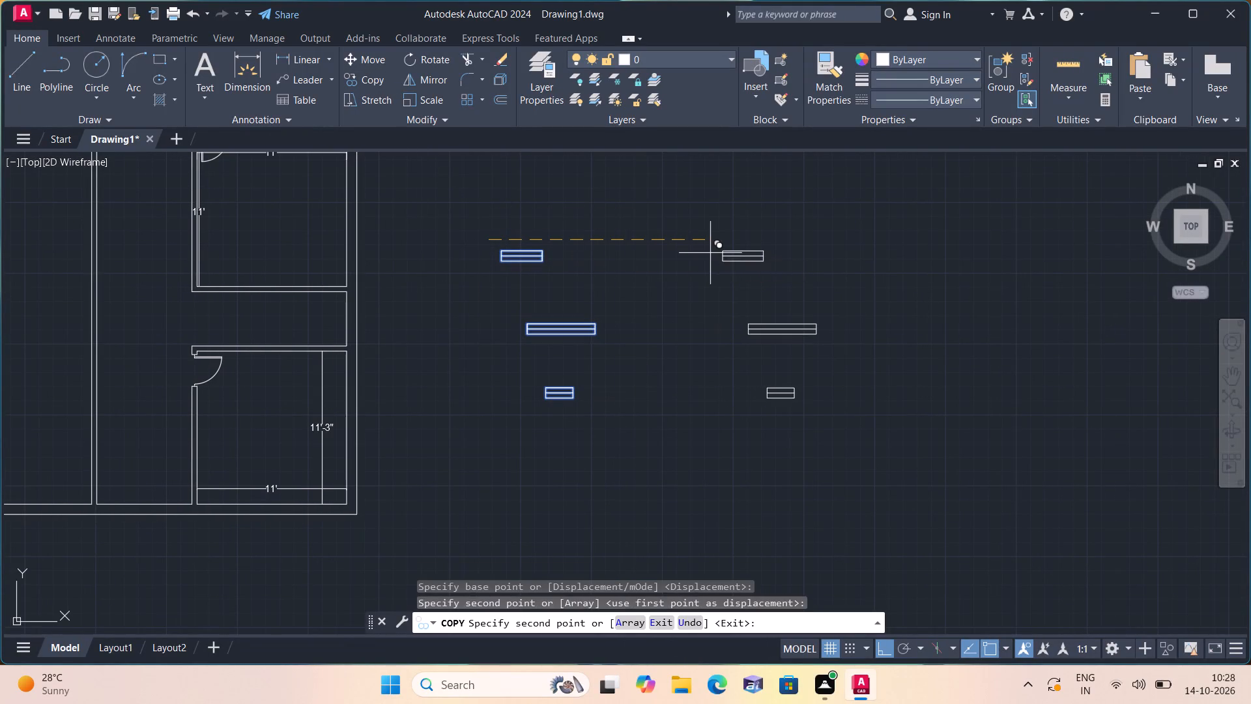
key(Escape)
Rotate the three copied window symbols together by 90° about the 5' symbol's midpoint so they stand vertical.
drag(639, 213, 701, 252)
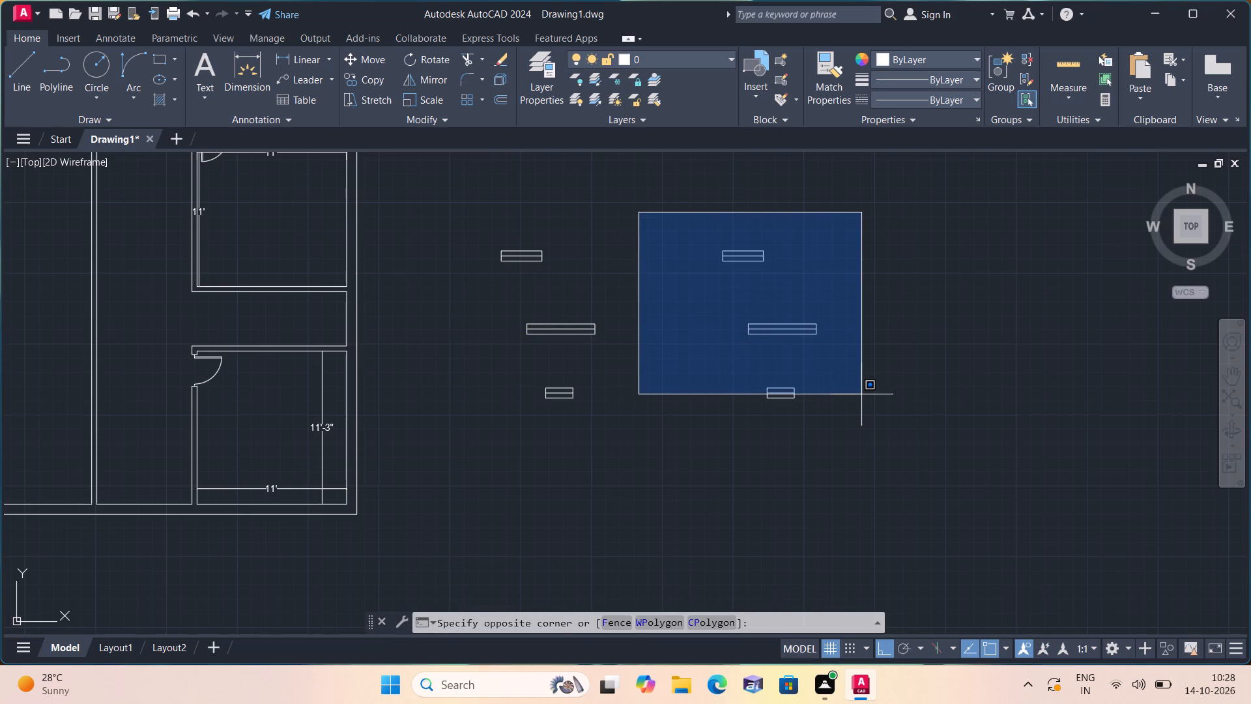
click(867, 407)
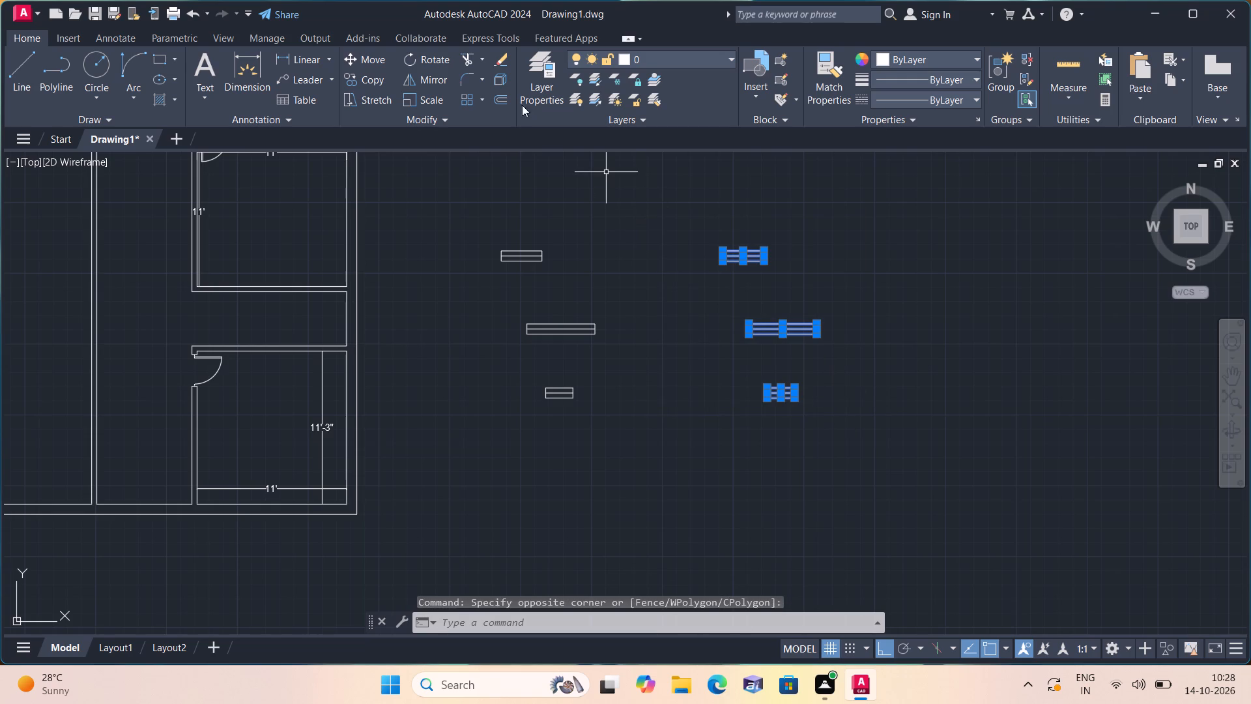
drag(435, 62, 437, 68)
drag(431, 57, 435, 65)
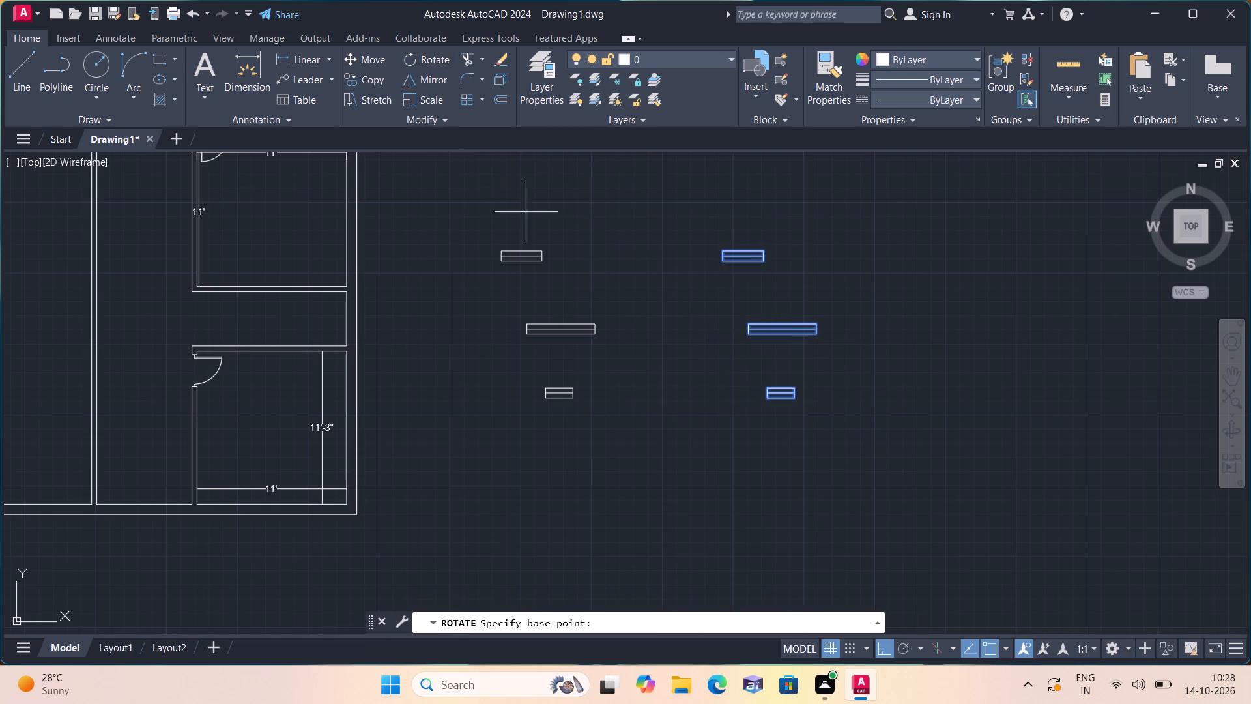
drag(779, 325, 779, 312)
click(747, 175)
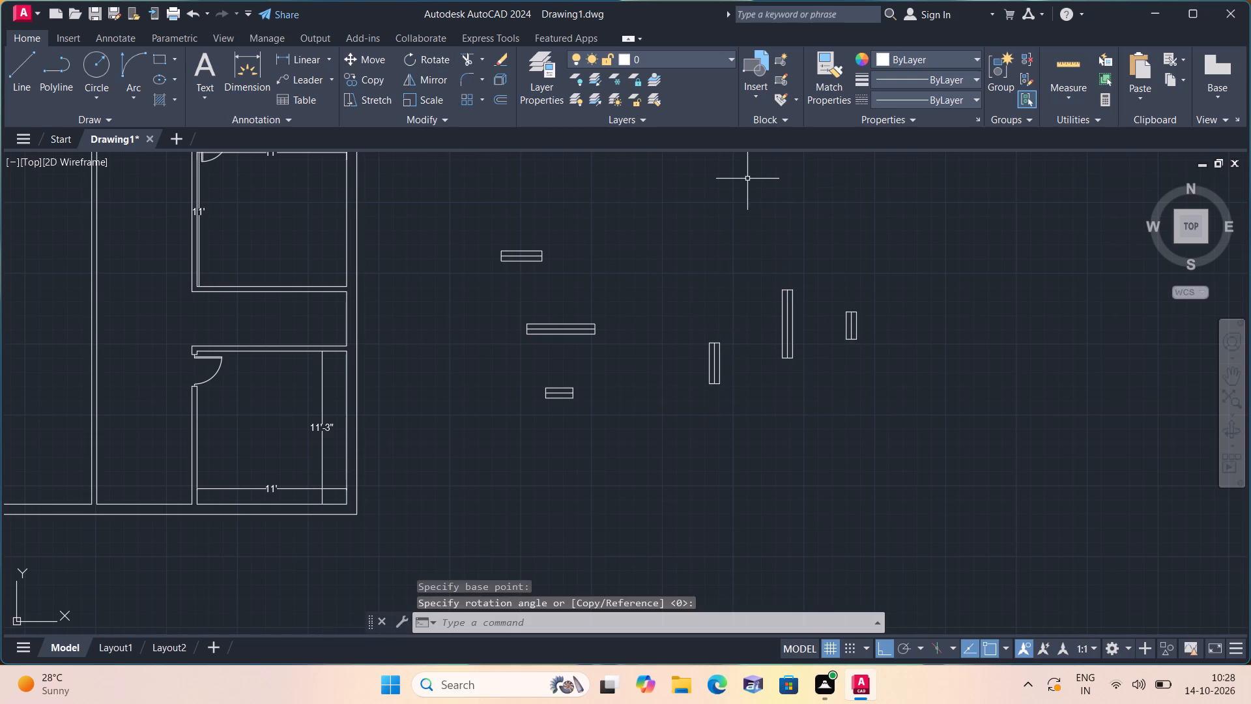
With ortho off, copy the horizontal 5' window symbol by its bottom midpoint into the top outer wall, centred on the top-left 11' room.
scroll(866, 384, down, 2)
middle_drag(796, 384, 797, 389)
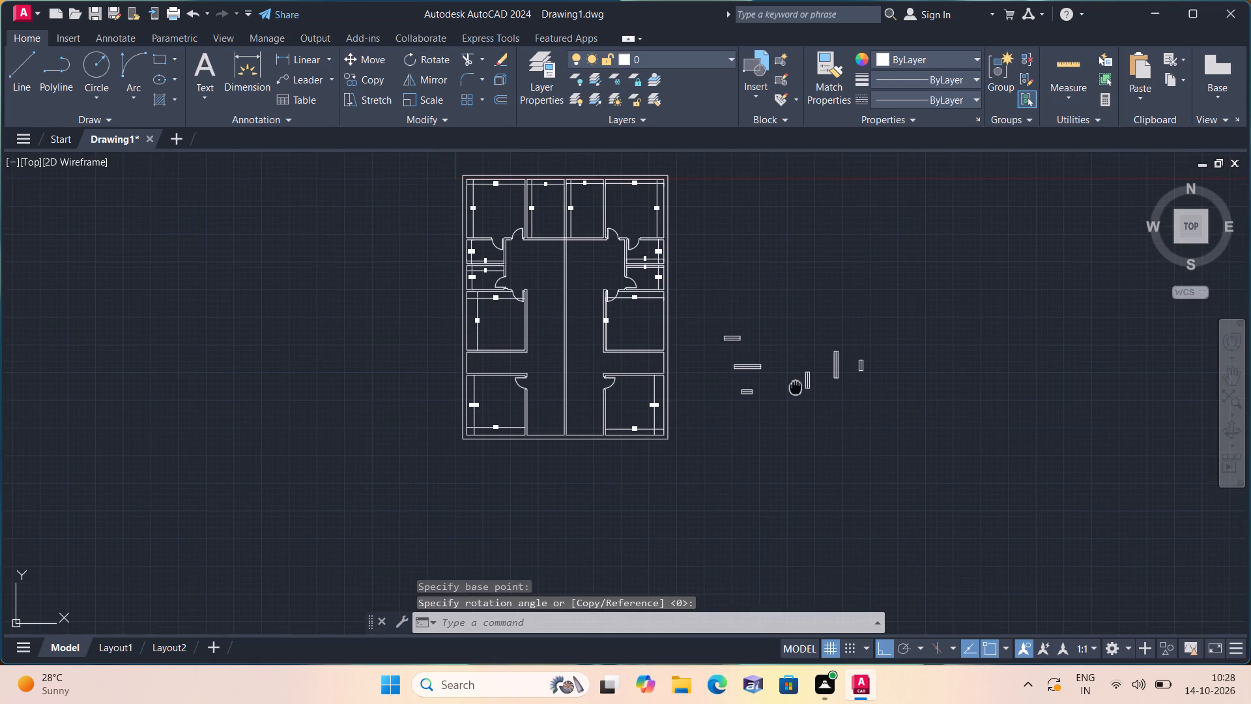
middle_drag(797, 389, 835, 425)
click(880, 645)
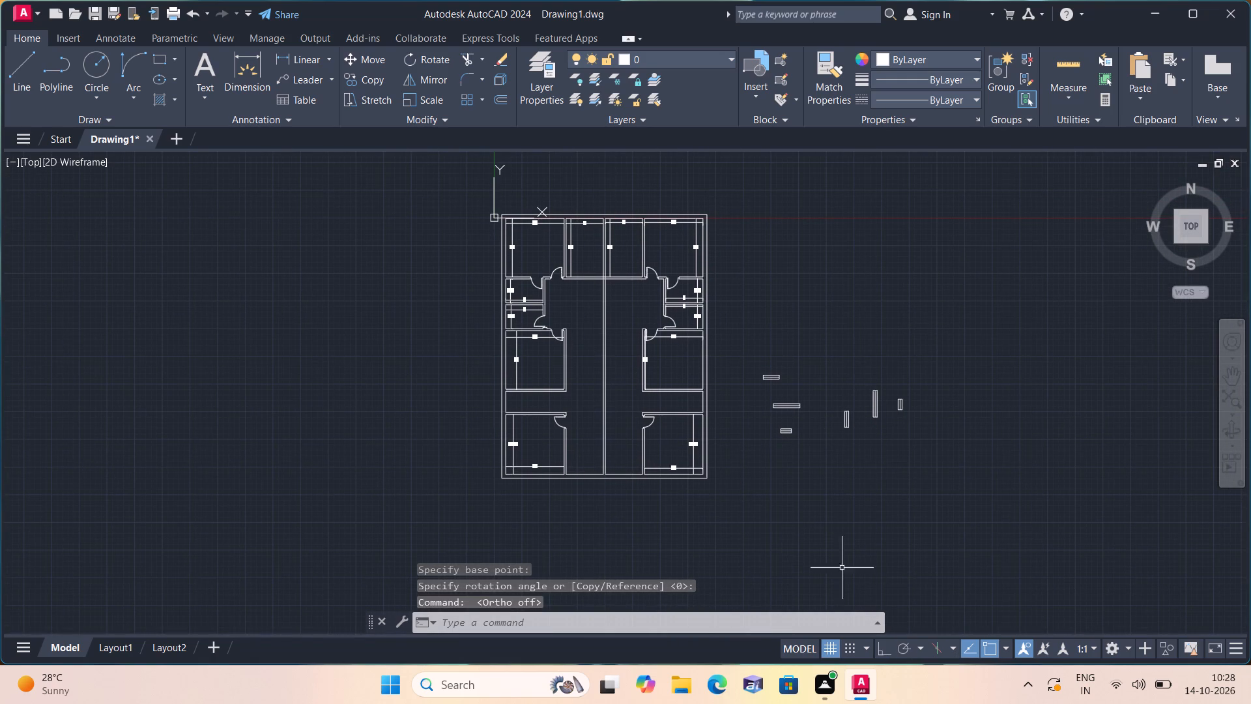
scroll(786, 367, up, 3)
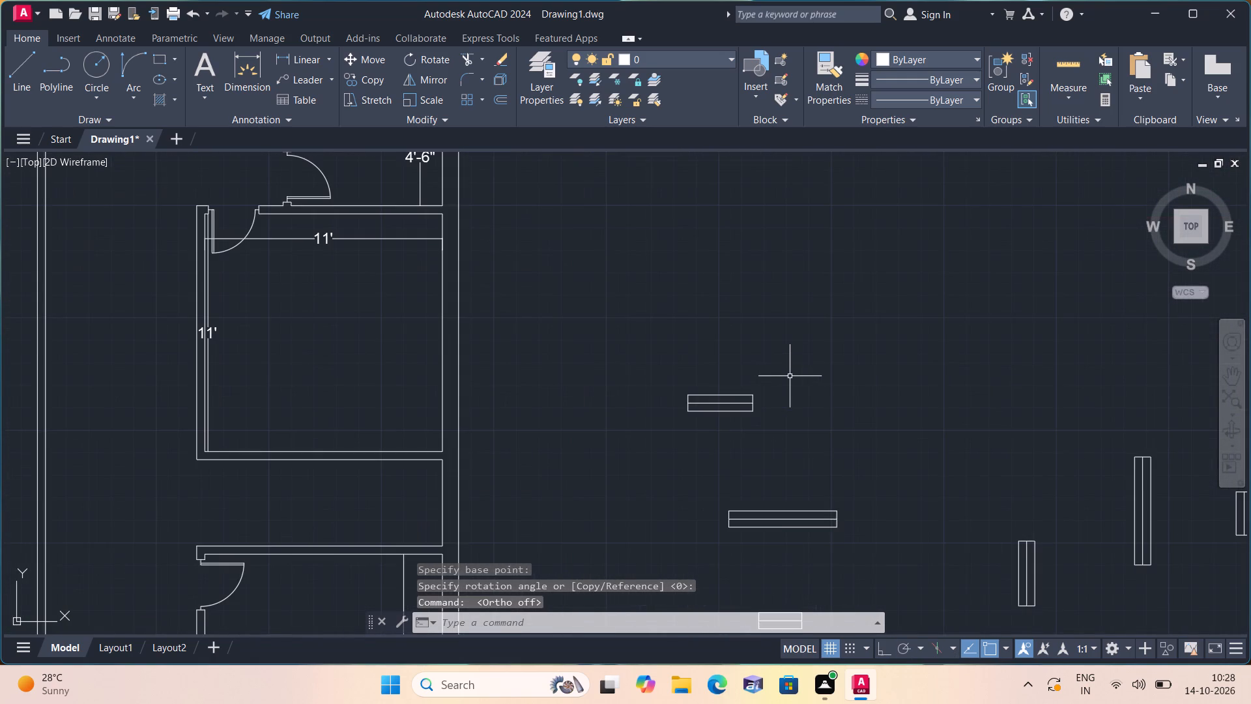
drag(895, 554, 847, 531)
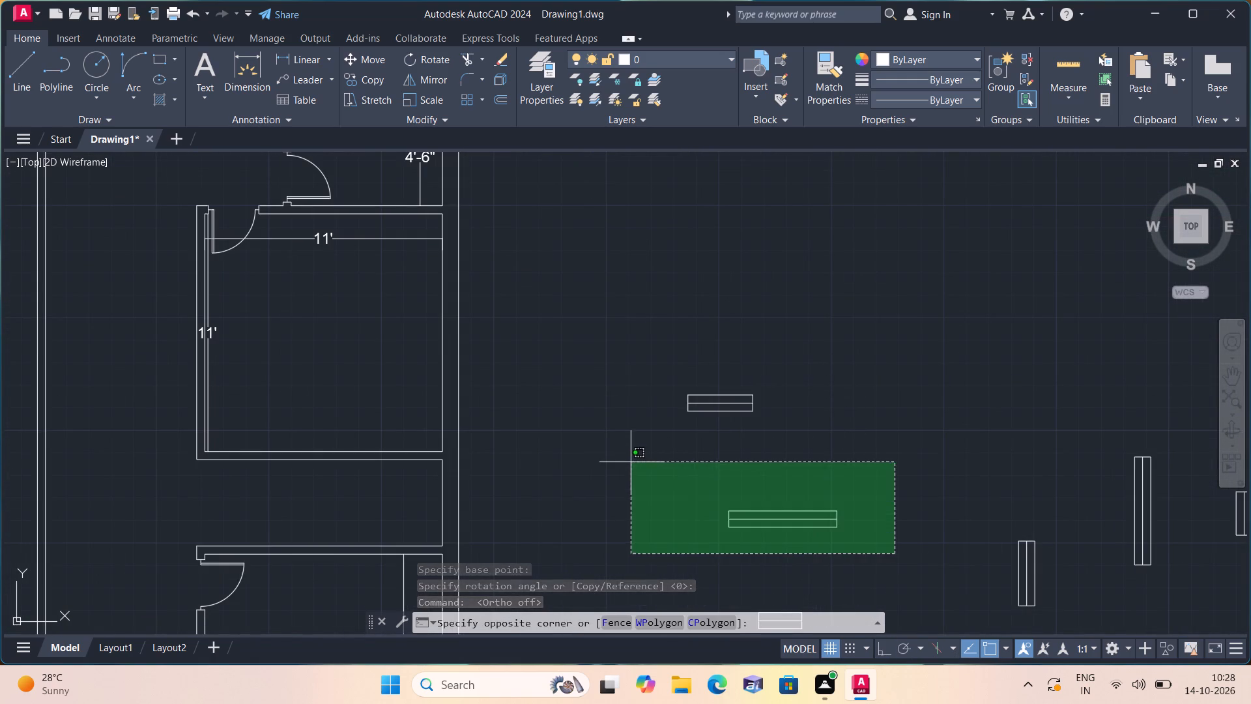
click(635, 470)
click(373, 80)
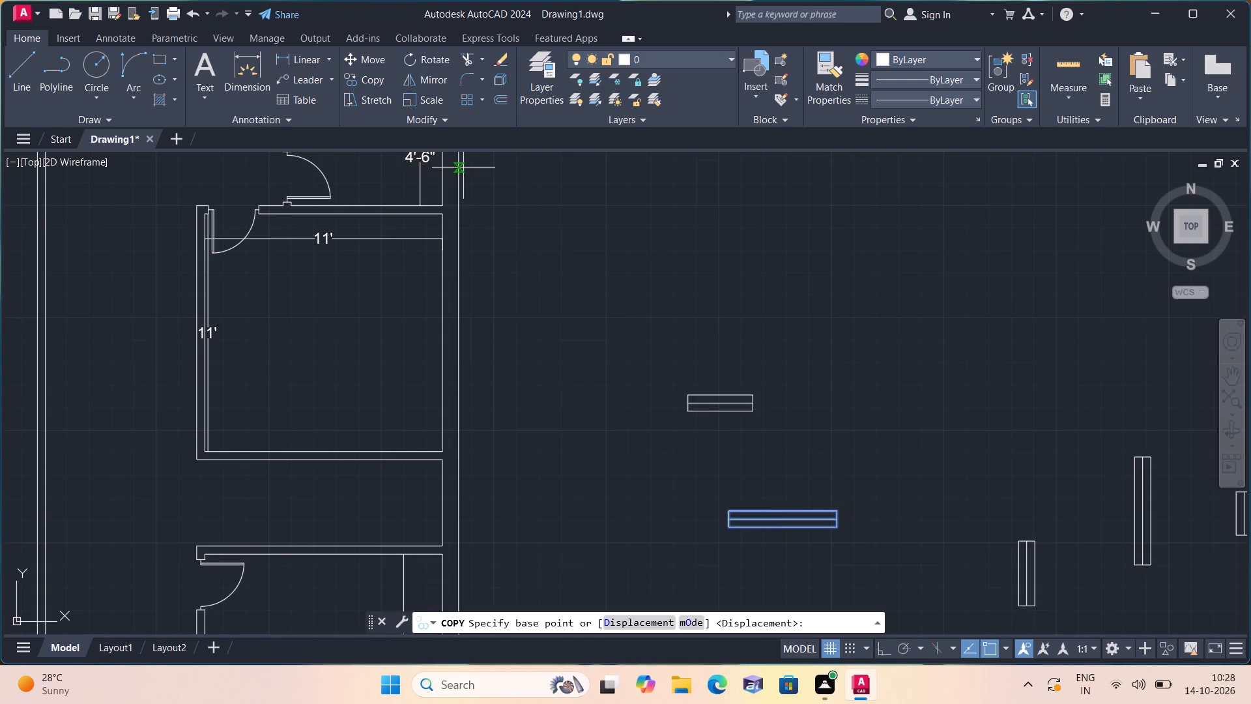
click(784, 527)
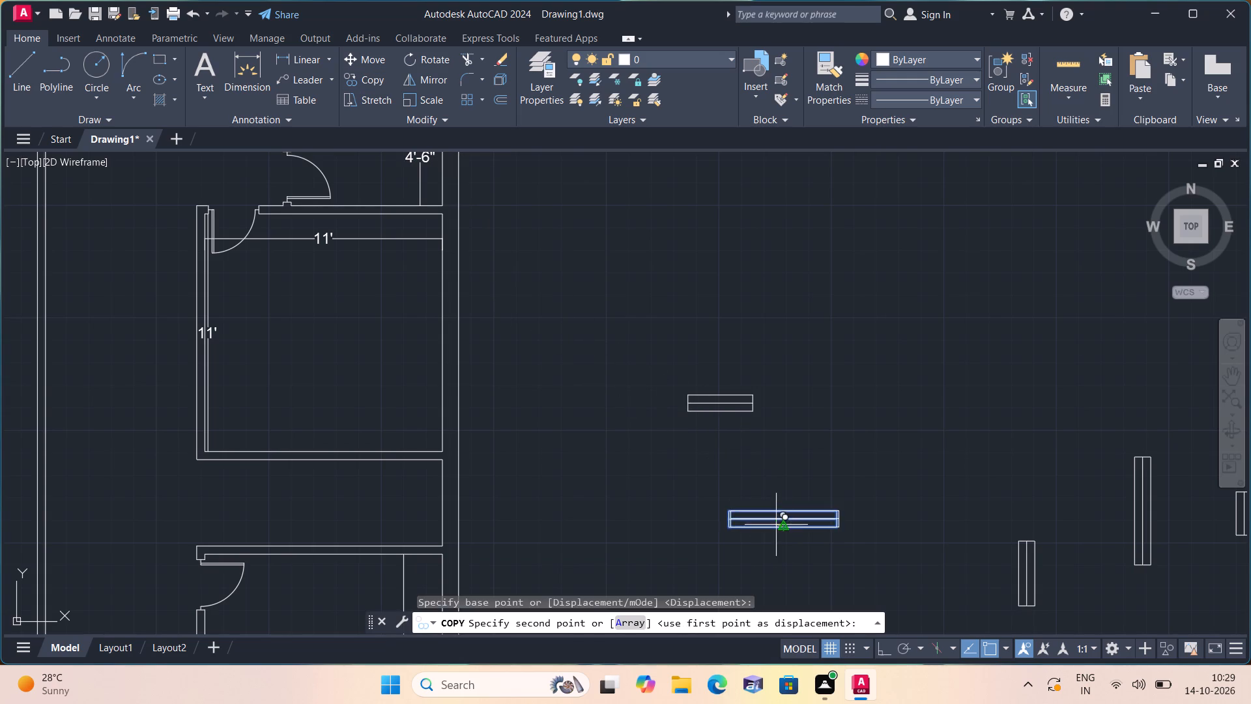
scroll(723, 501, down, 3)
scroll(458, 305, up, 4)
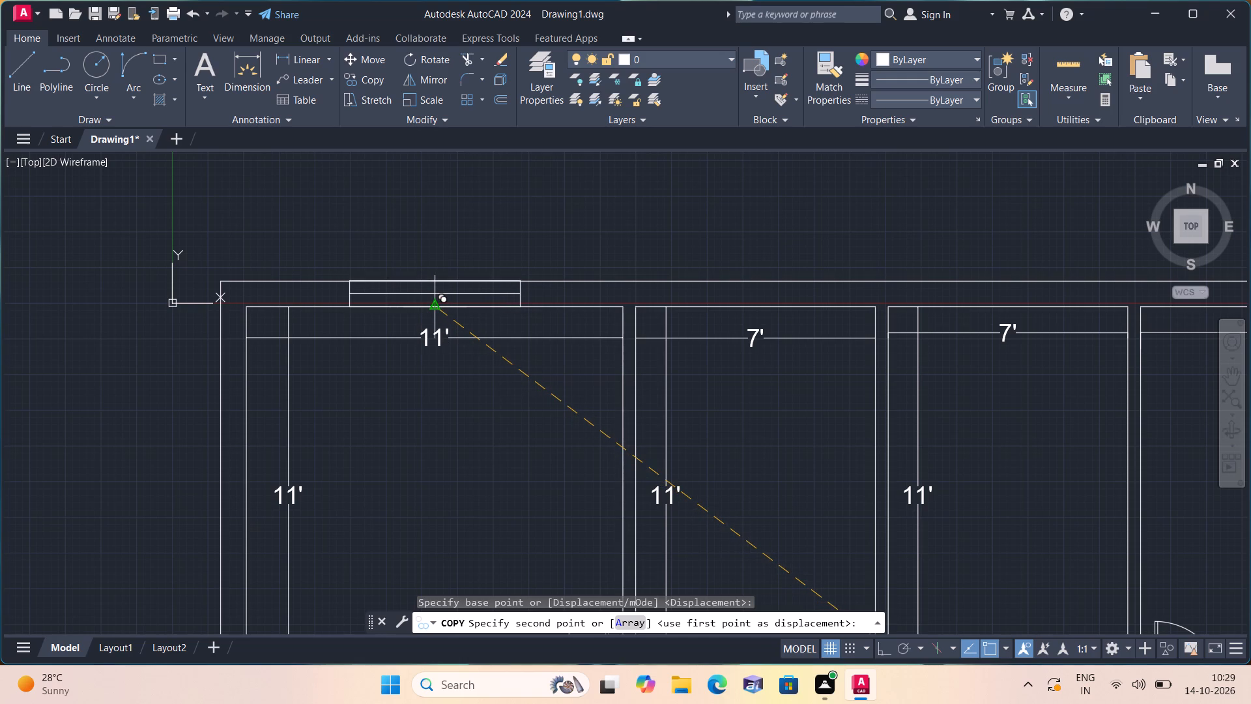
click(434, 306)
Place a second copy of the 5' window in the top outer wall, centred on the top-right 11' room.
scroll(465, 310, down, 2)
scroll(823, 323, up, 2)
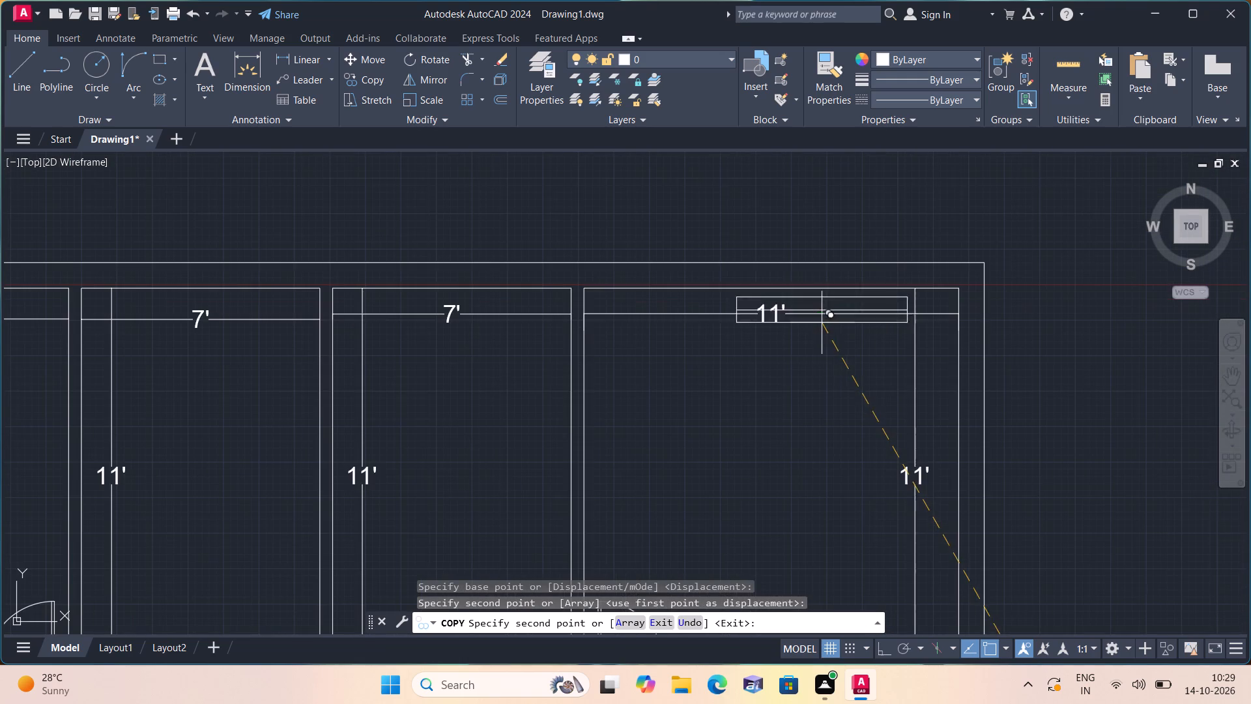
click(773, 289)
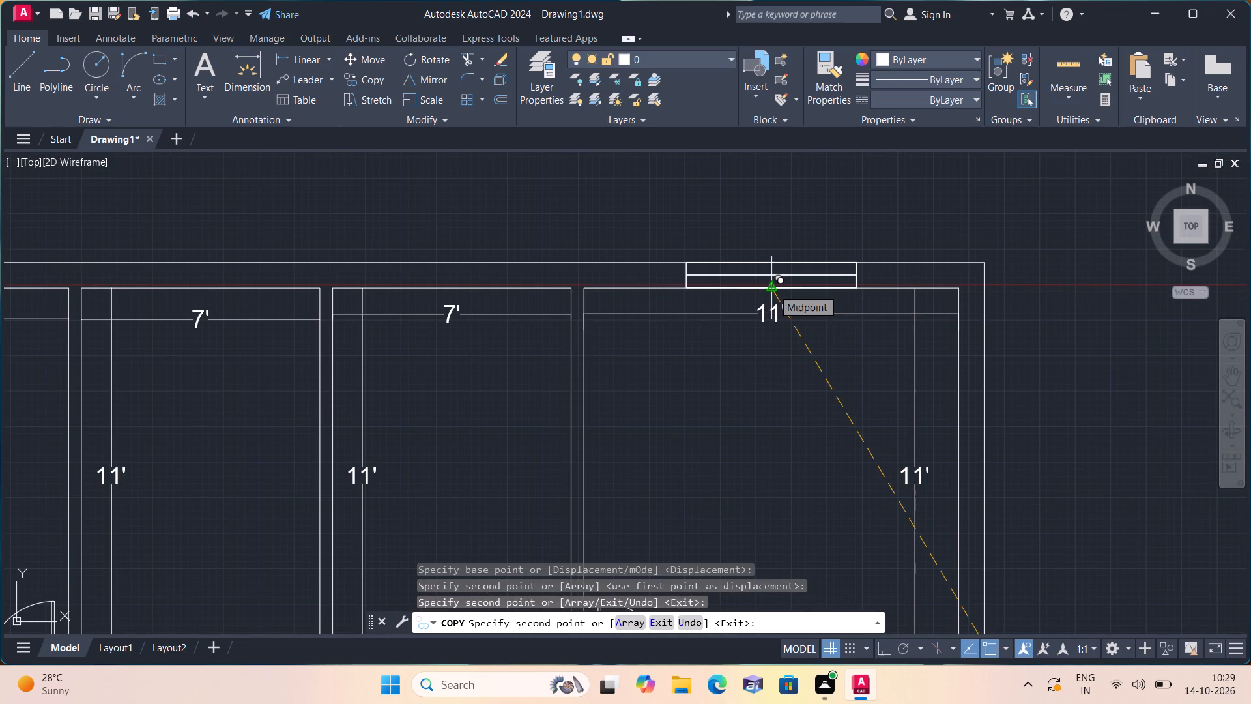
key(Escape)
scroll(761, 293, down, 2)
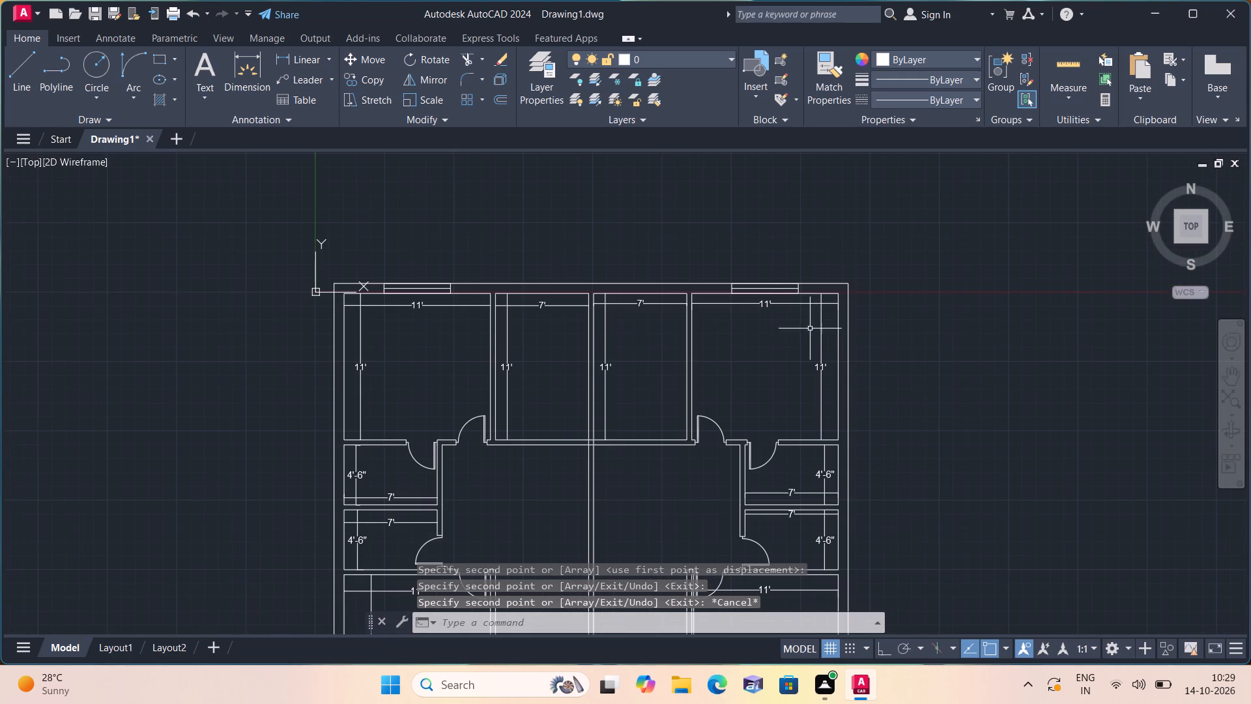
middle_drag(811, 342, 781, 309)
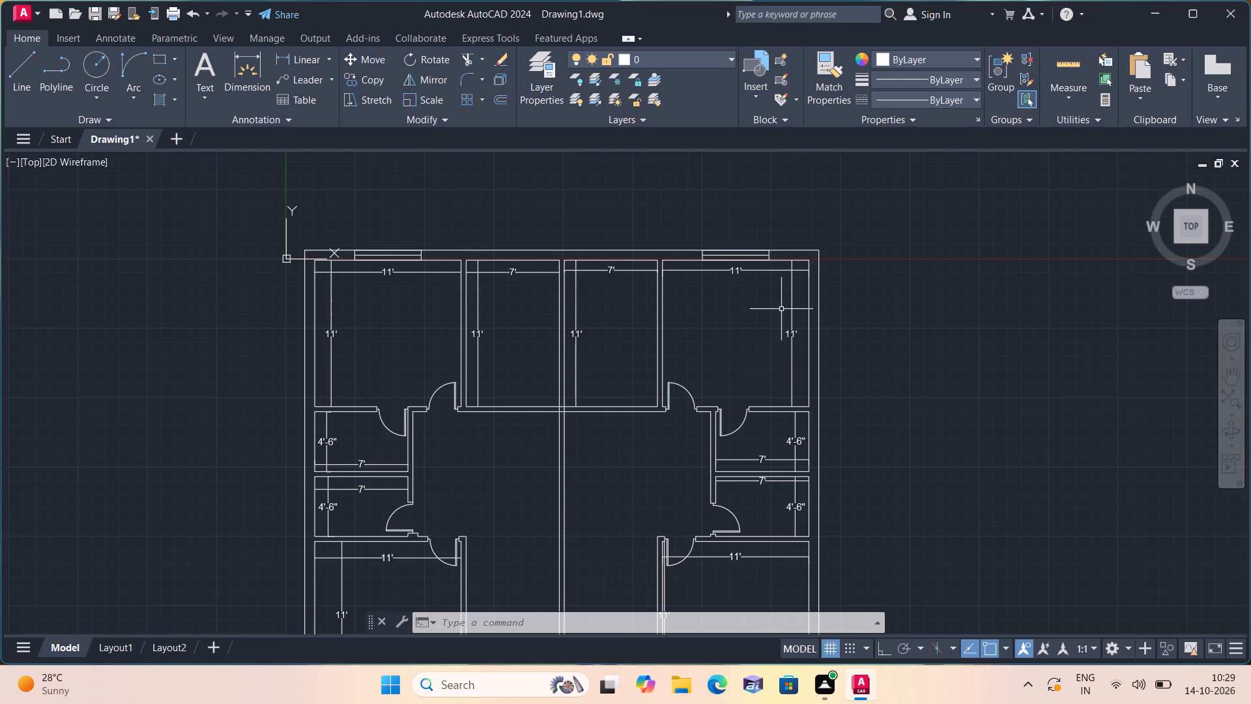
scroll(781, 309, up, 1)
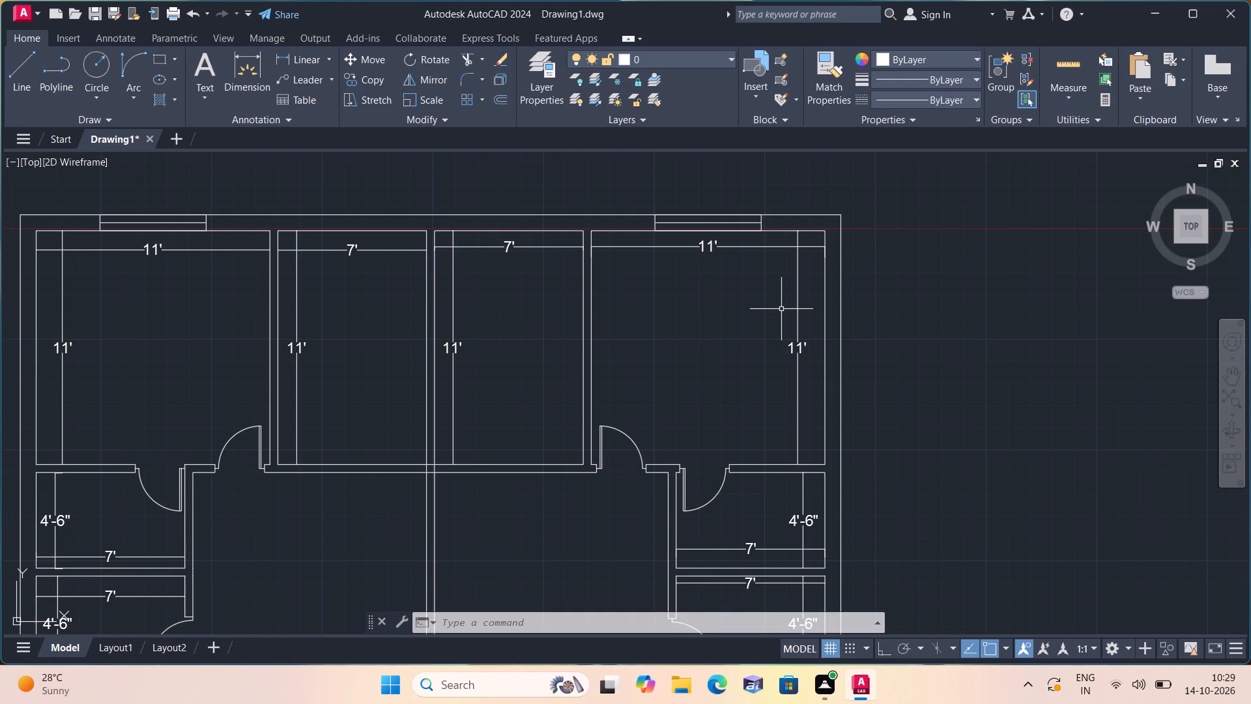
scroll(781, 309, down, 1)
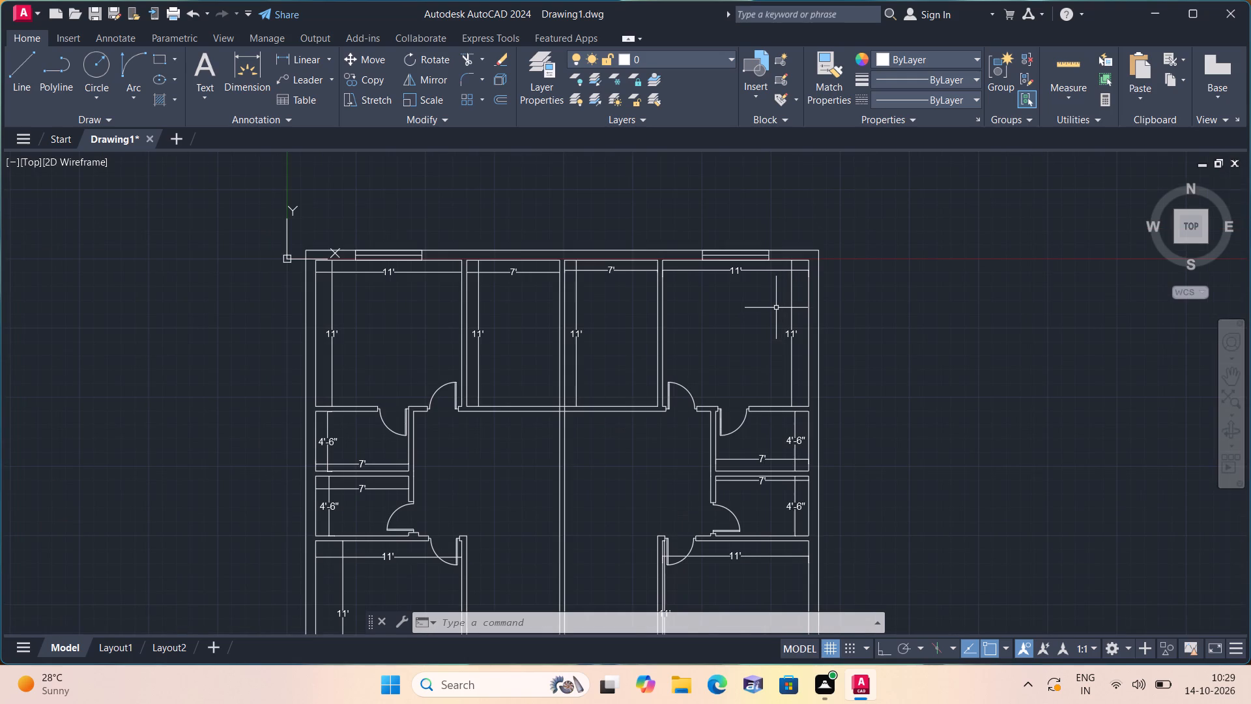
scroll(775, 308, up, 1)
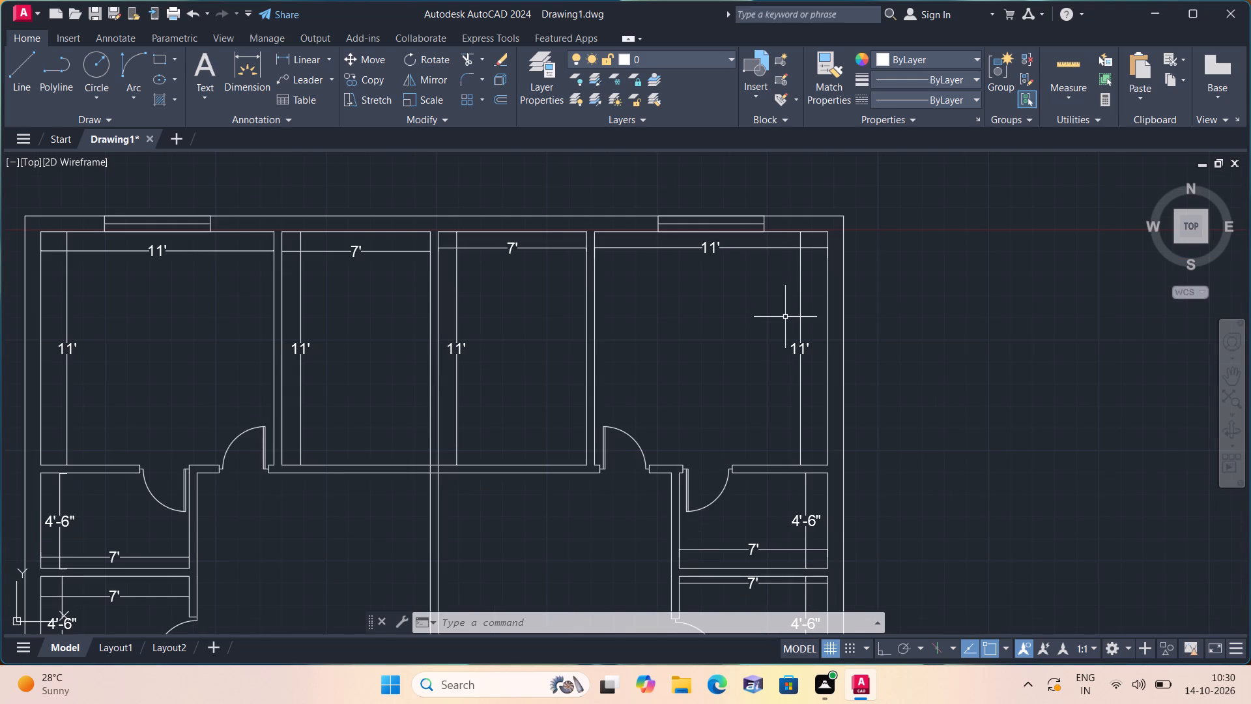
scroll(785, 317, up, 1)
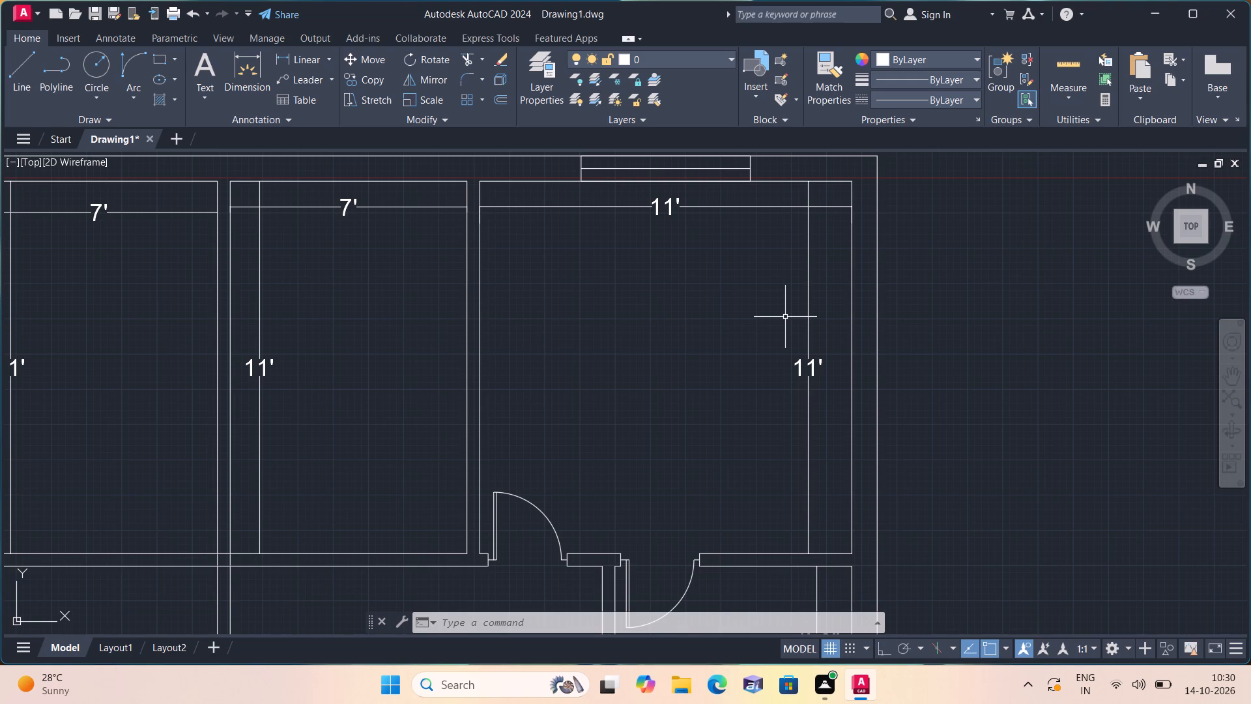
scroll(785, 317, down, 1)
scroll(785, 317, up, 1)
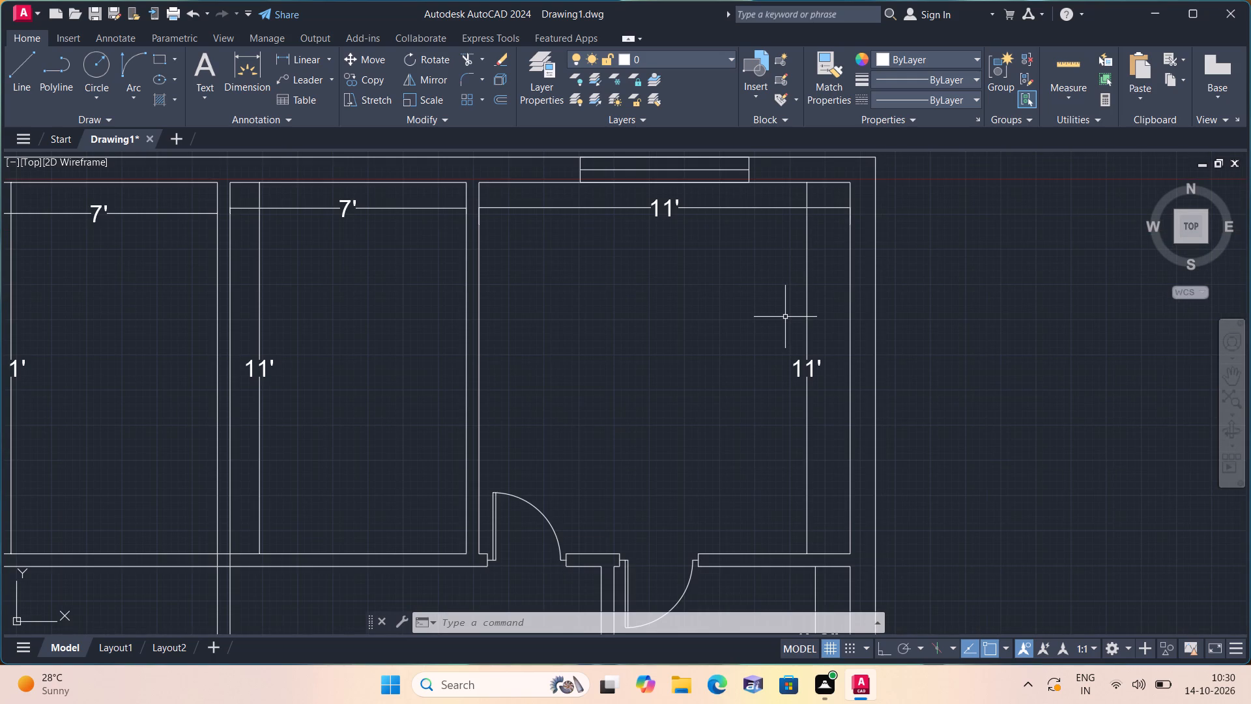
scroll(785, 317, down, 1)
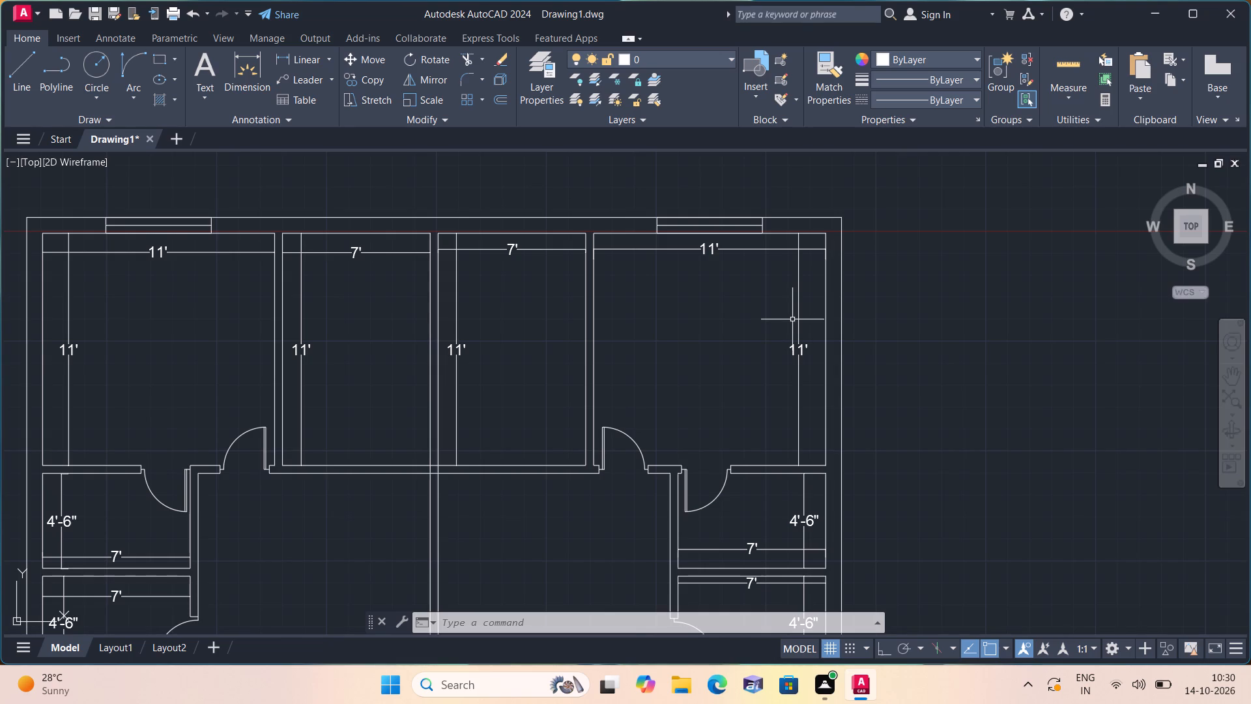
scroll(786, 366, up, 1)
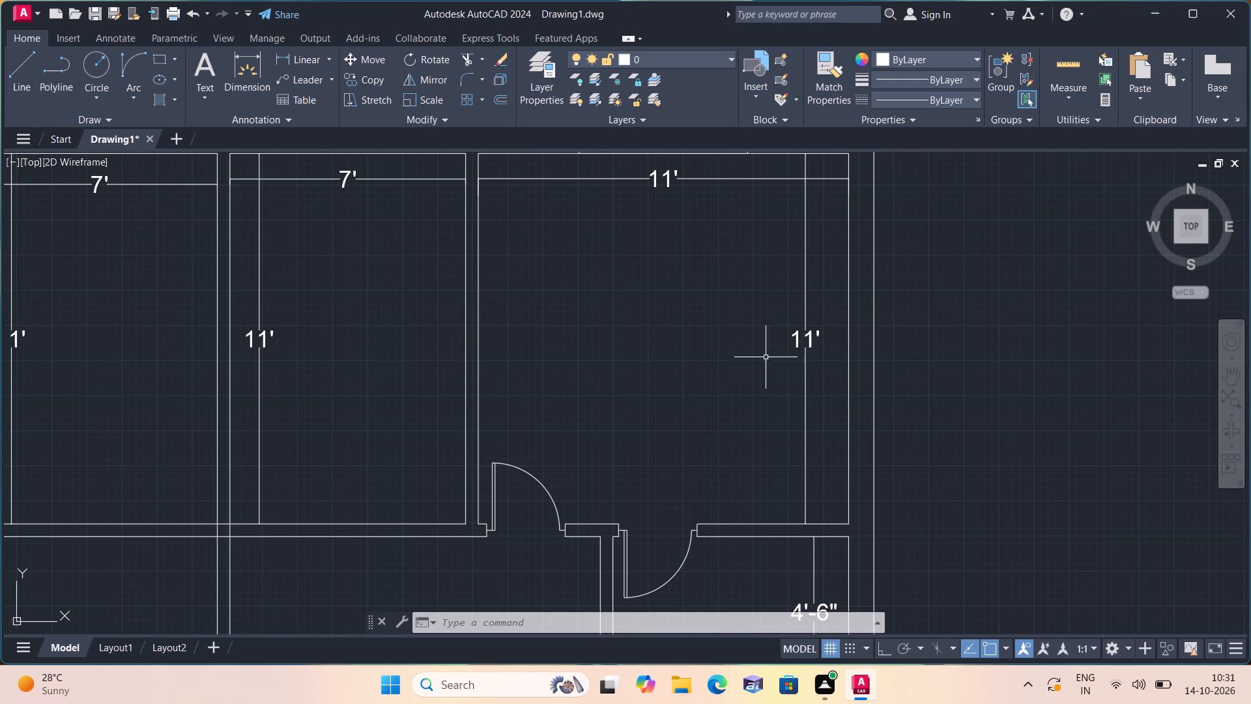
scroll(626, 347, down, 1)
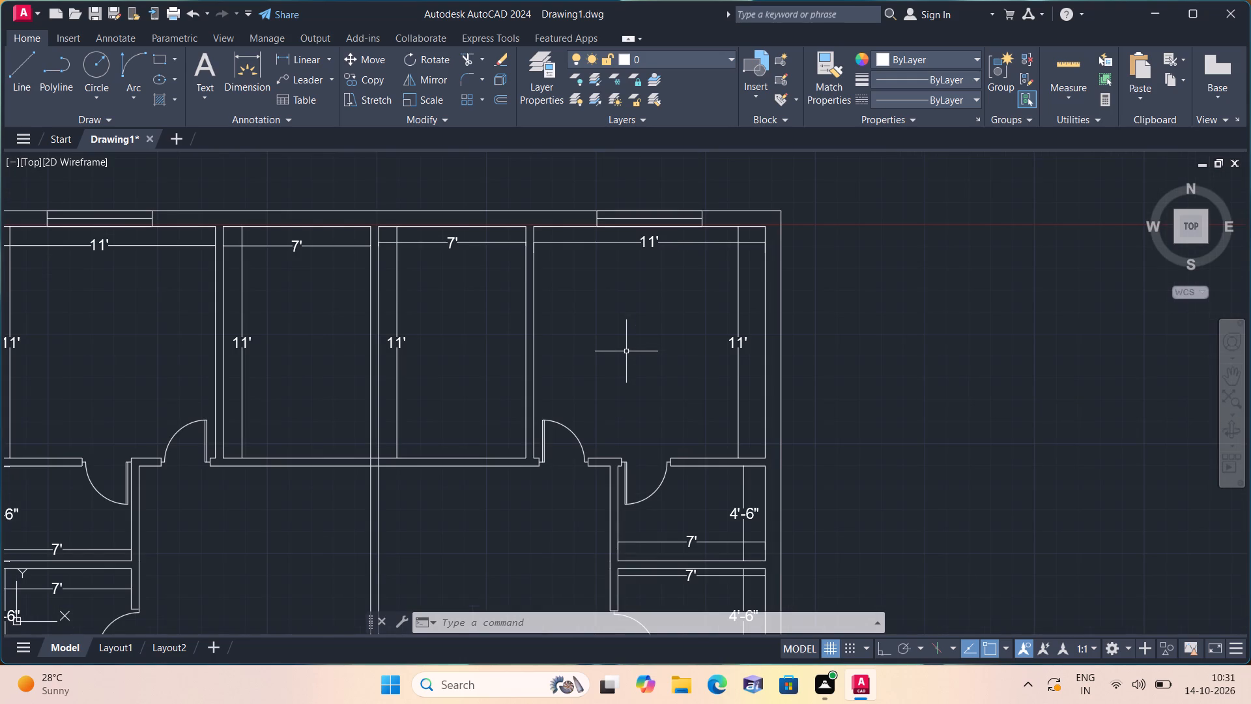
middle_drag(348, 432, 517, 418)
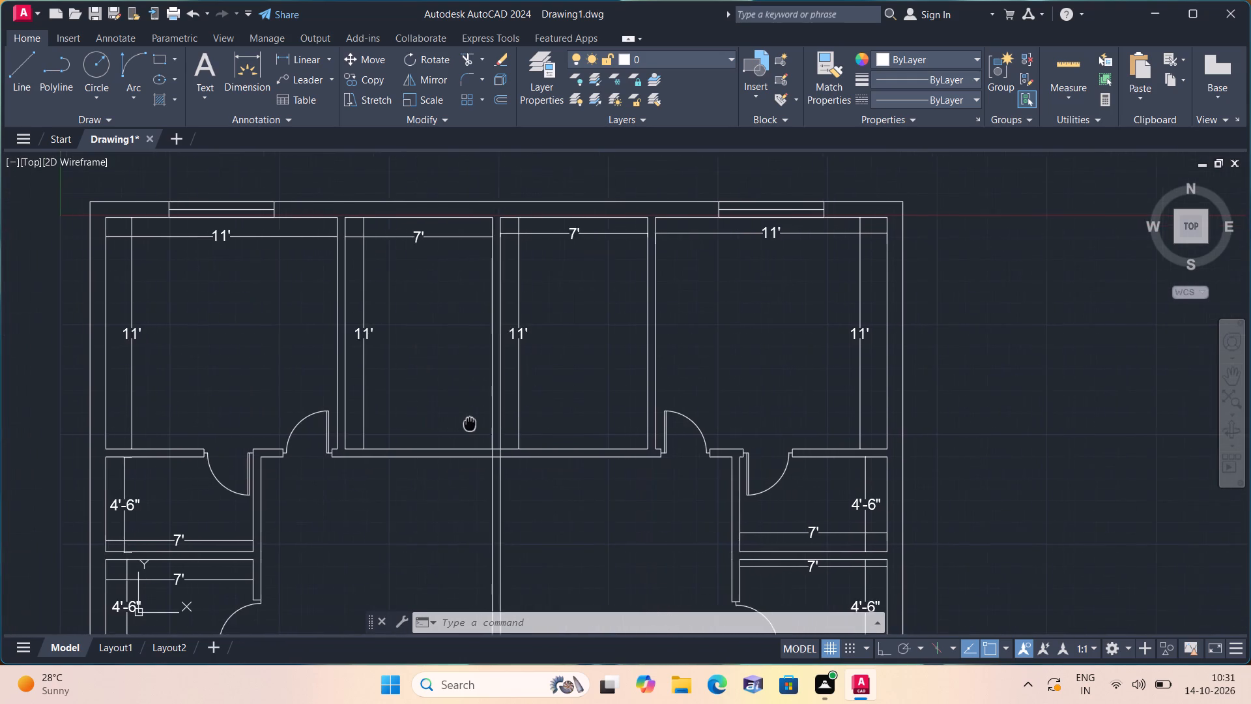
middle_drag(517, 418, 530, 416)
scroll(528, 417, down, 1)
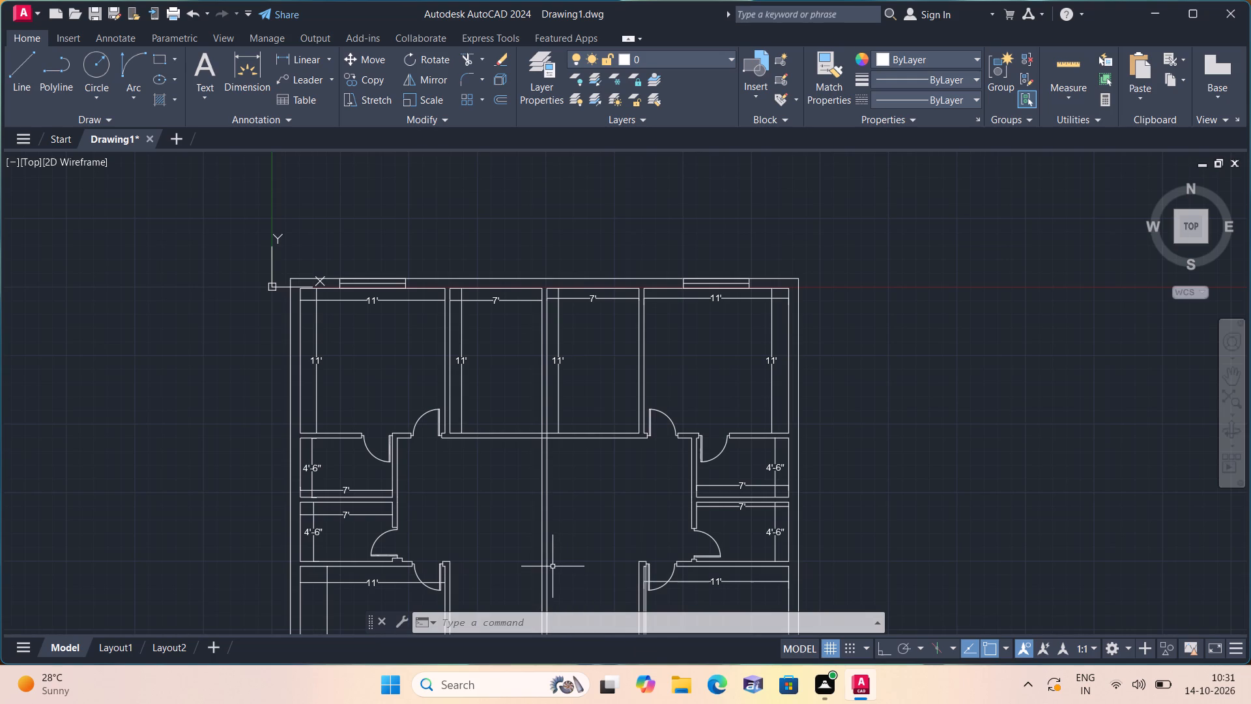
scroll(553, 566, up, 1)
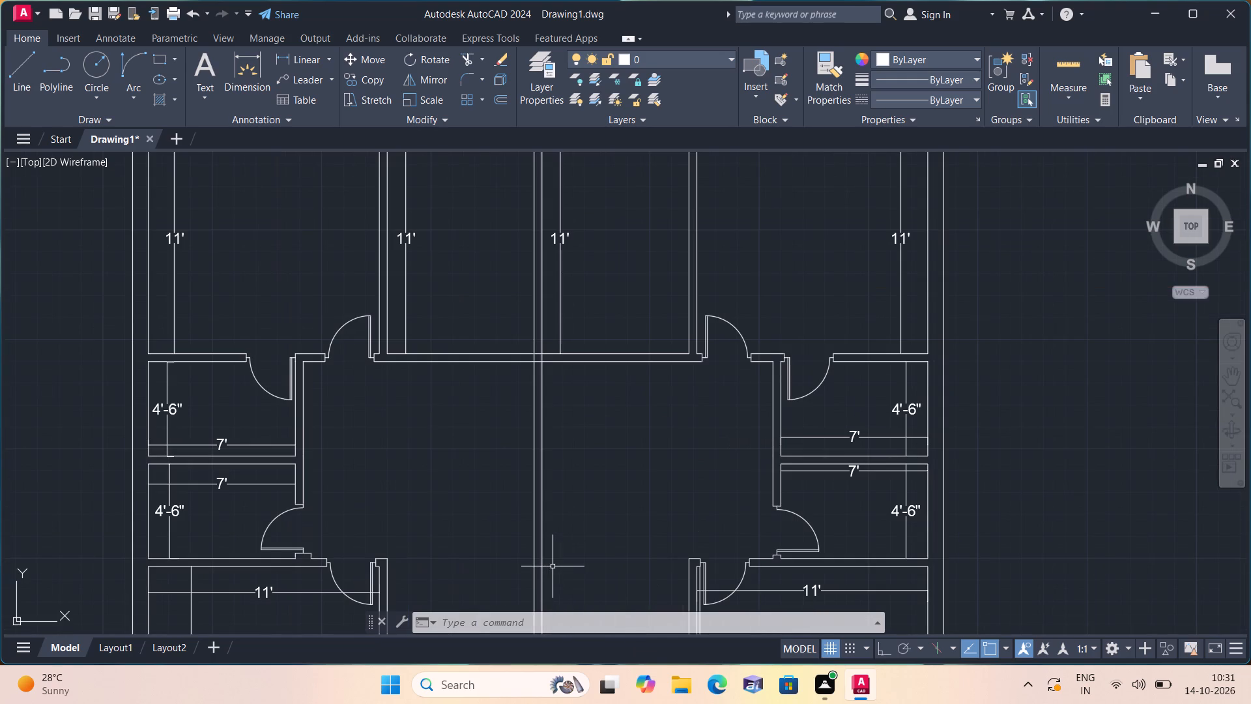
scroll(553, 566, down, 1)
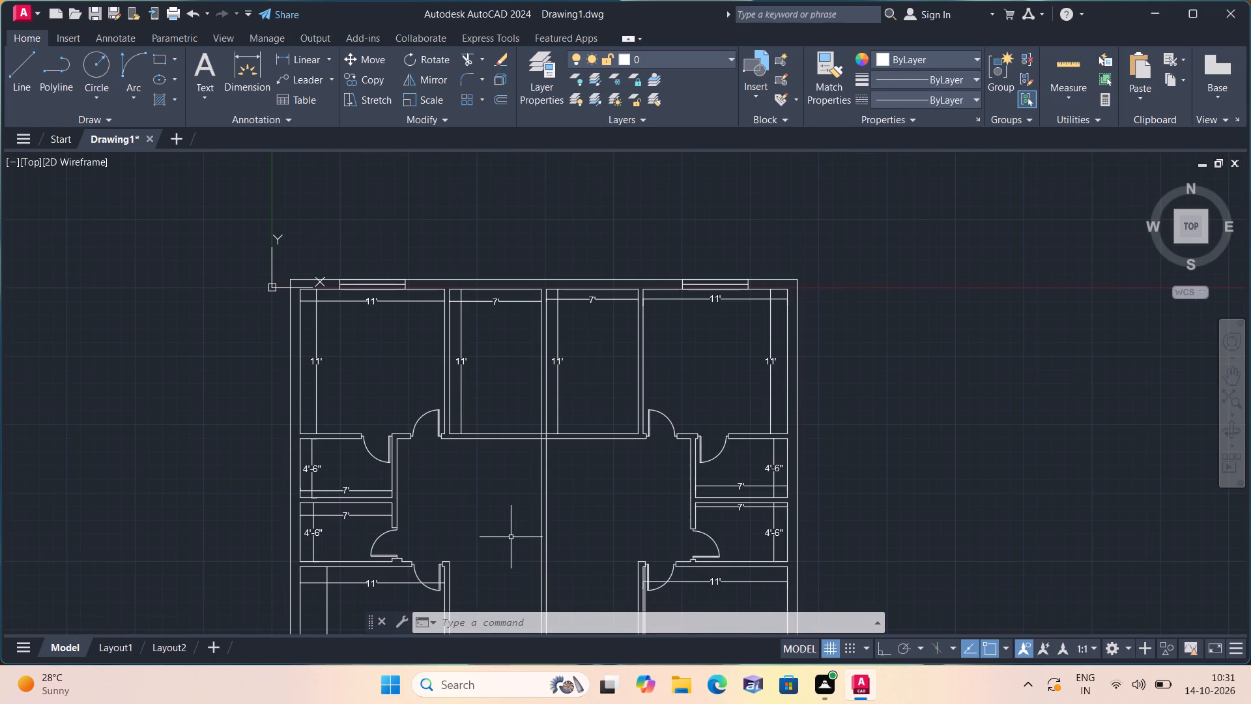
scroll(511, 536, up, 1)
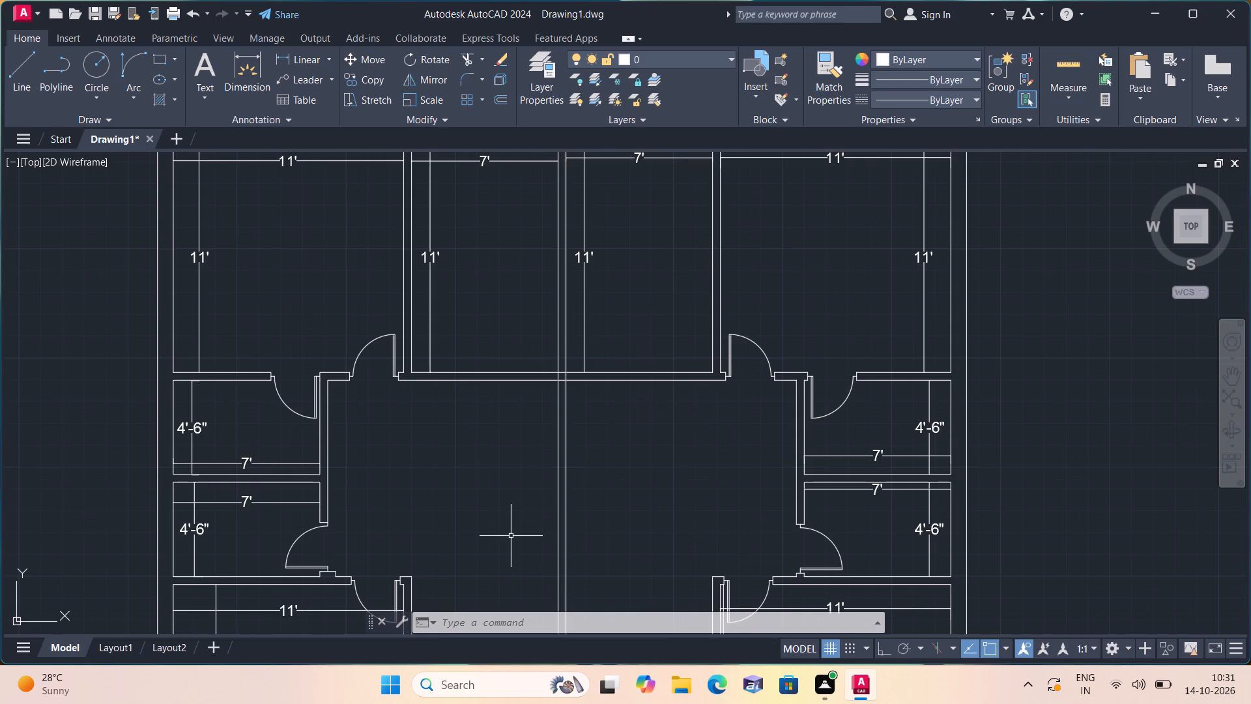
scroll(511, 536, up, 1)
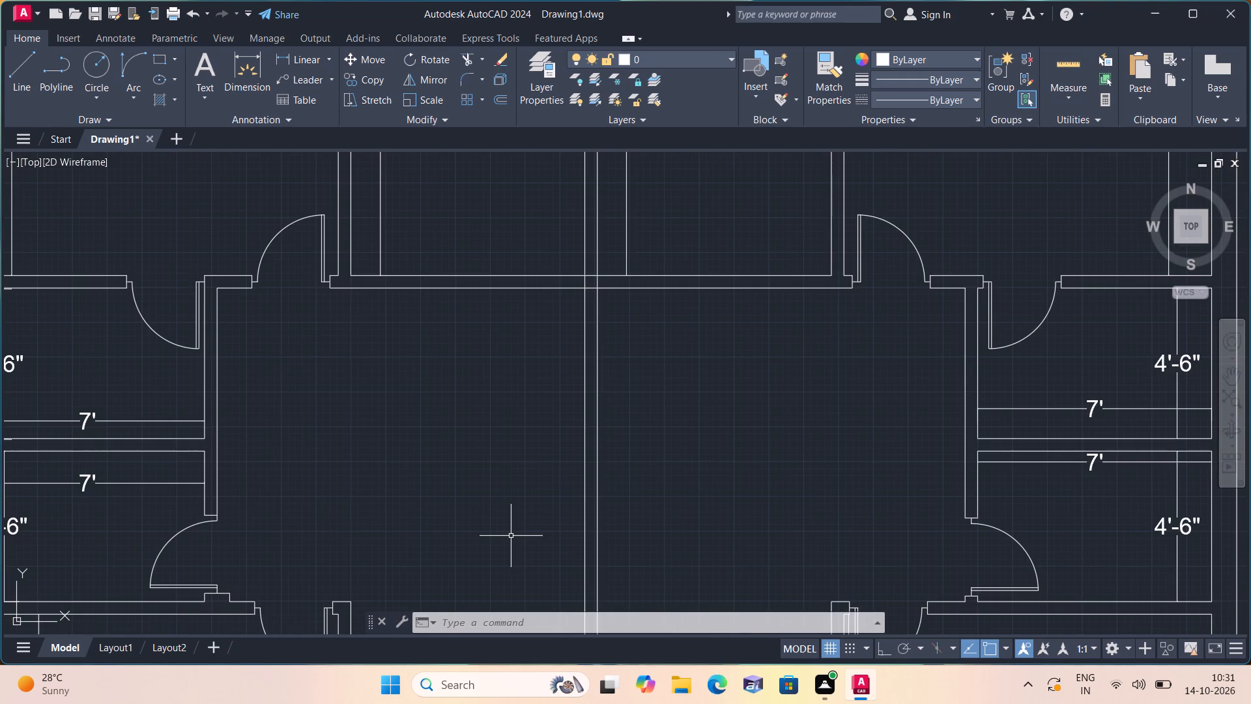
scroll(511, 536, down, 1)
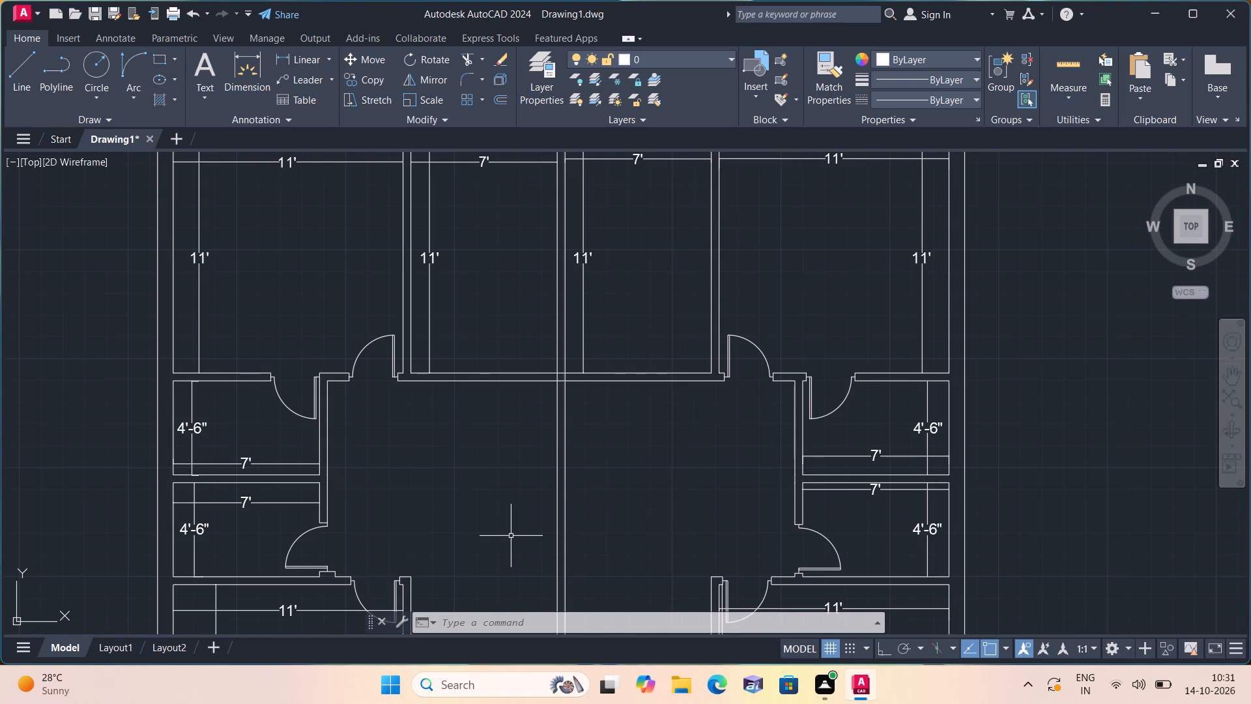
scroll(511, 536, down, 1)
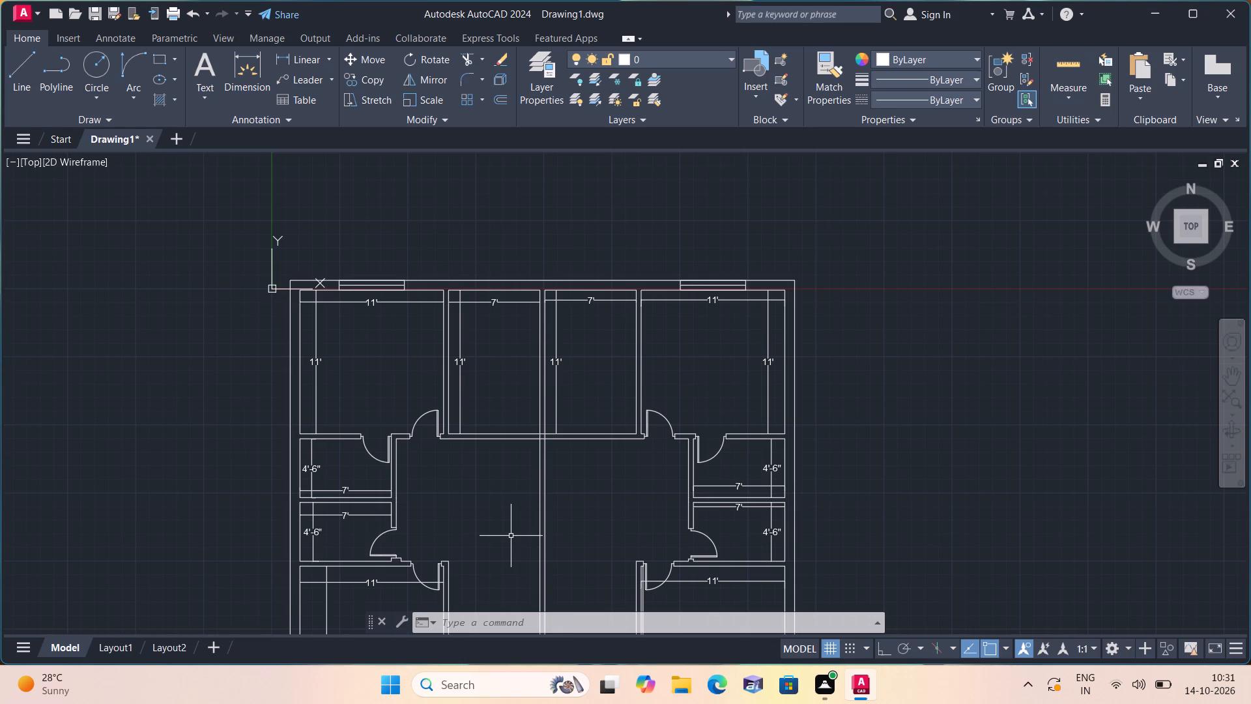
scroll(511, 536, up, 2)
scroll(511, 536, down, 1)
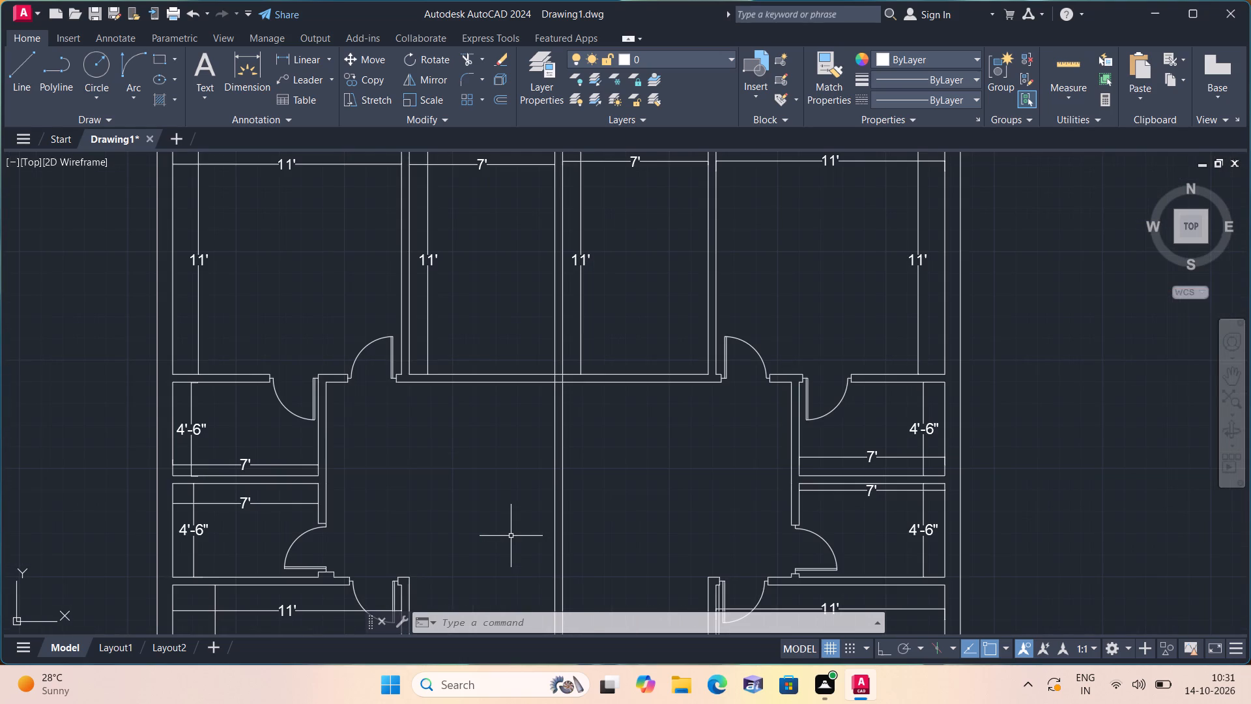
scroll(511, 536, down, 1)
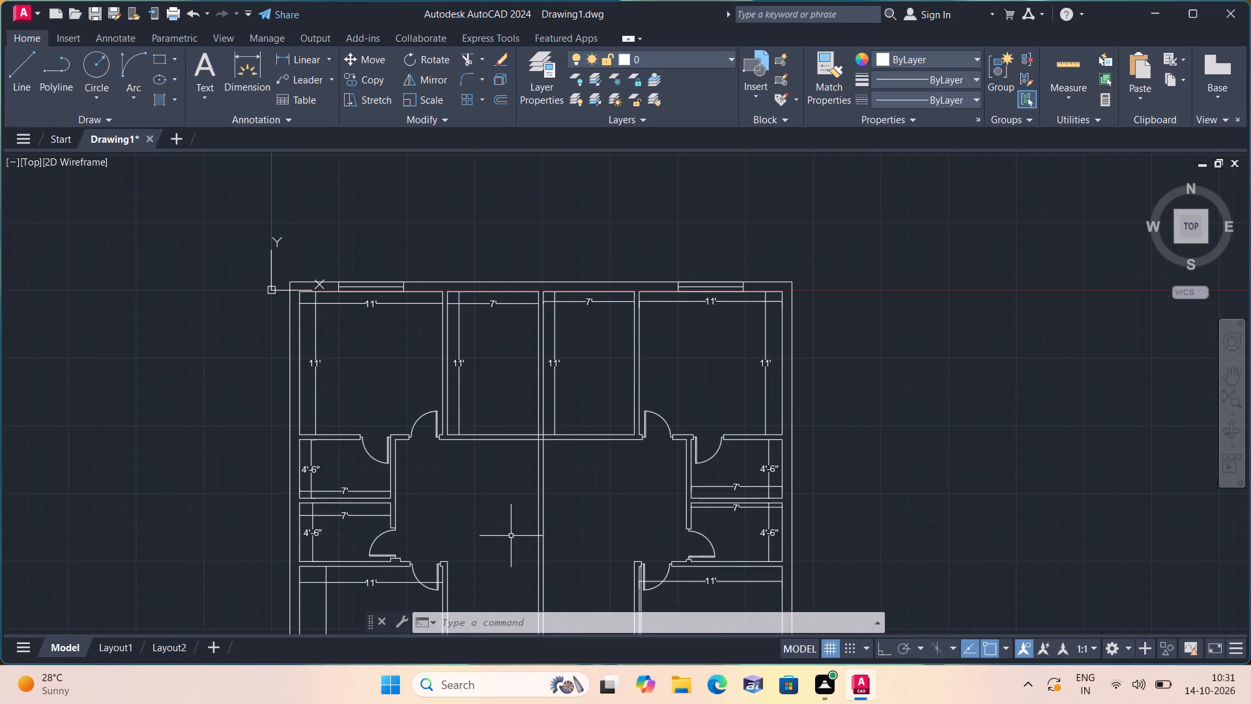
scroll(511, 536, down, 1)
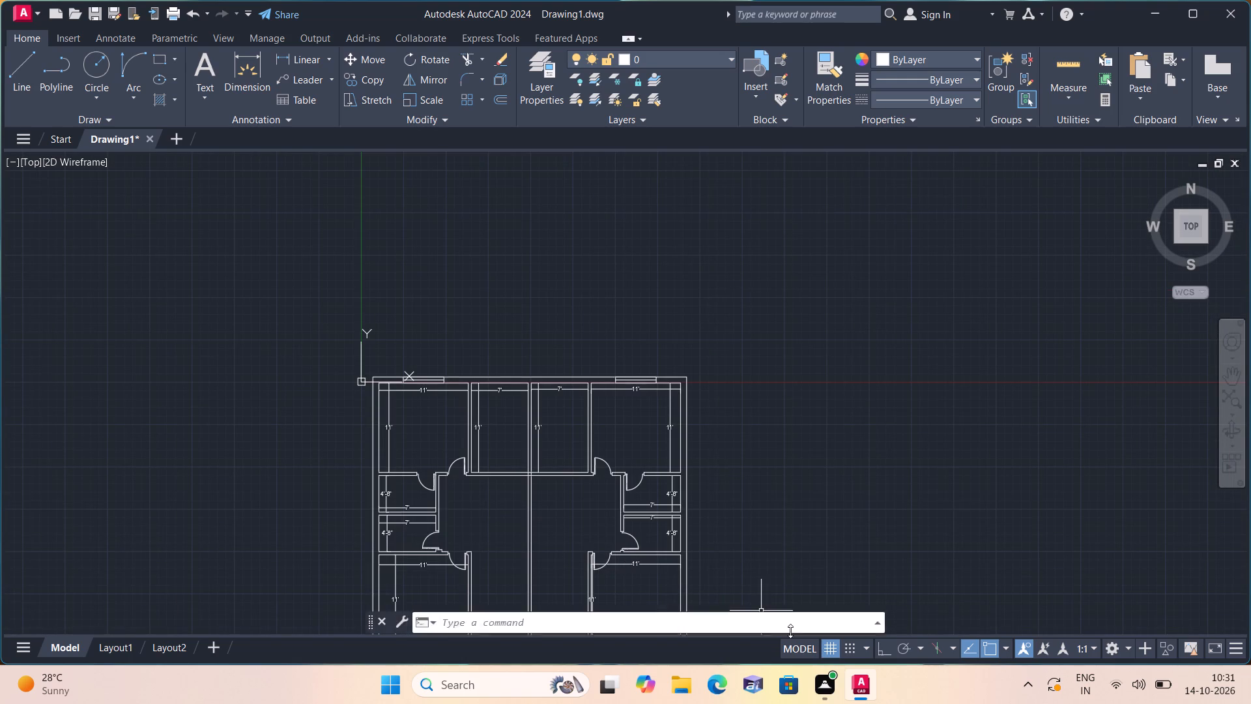
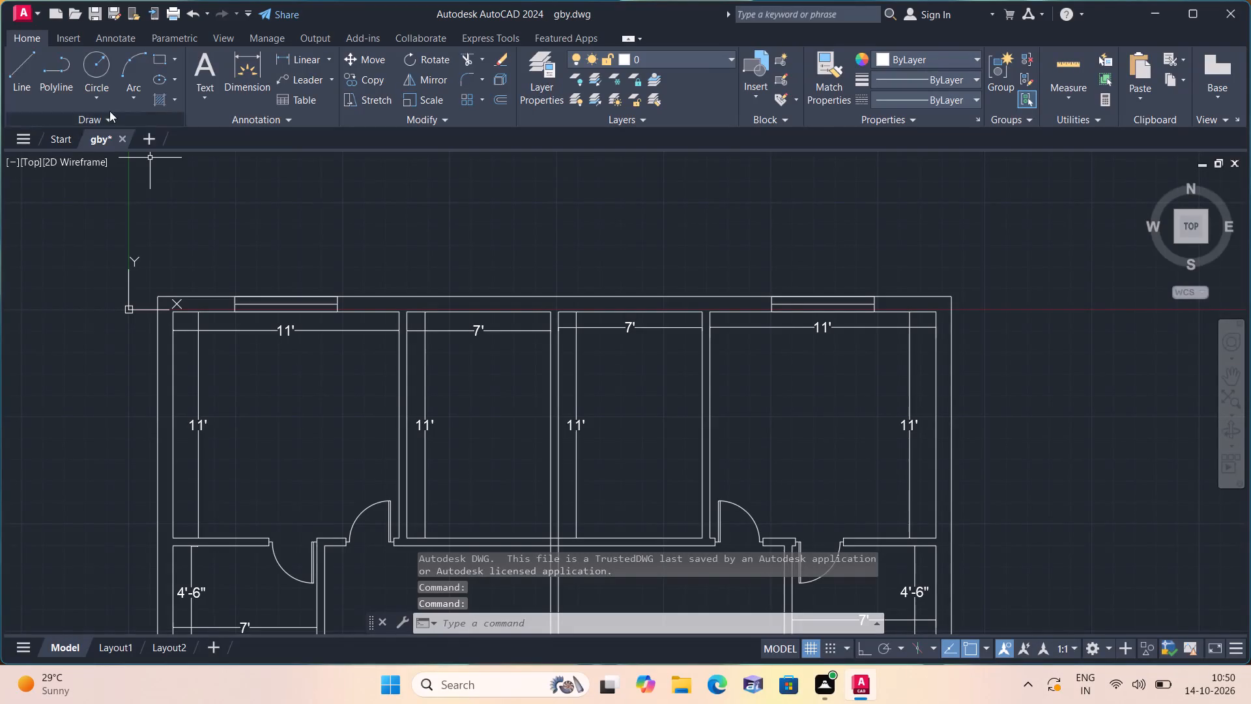
Open the recent drawing beds_plan.dwg.
click(32, 7)
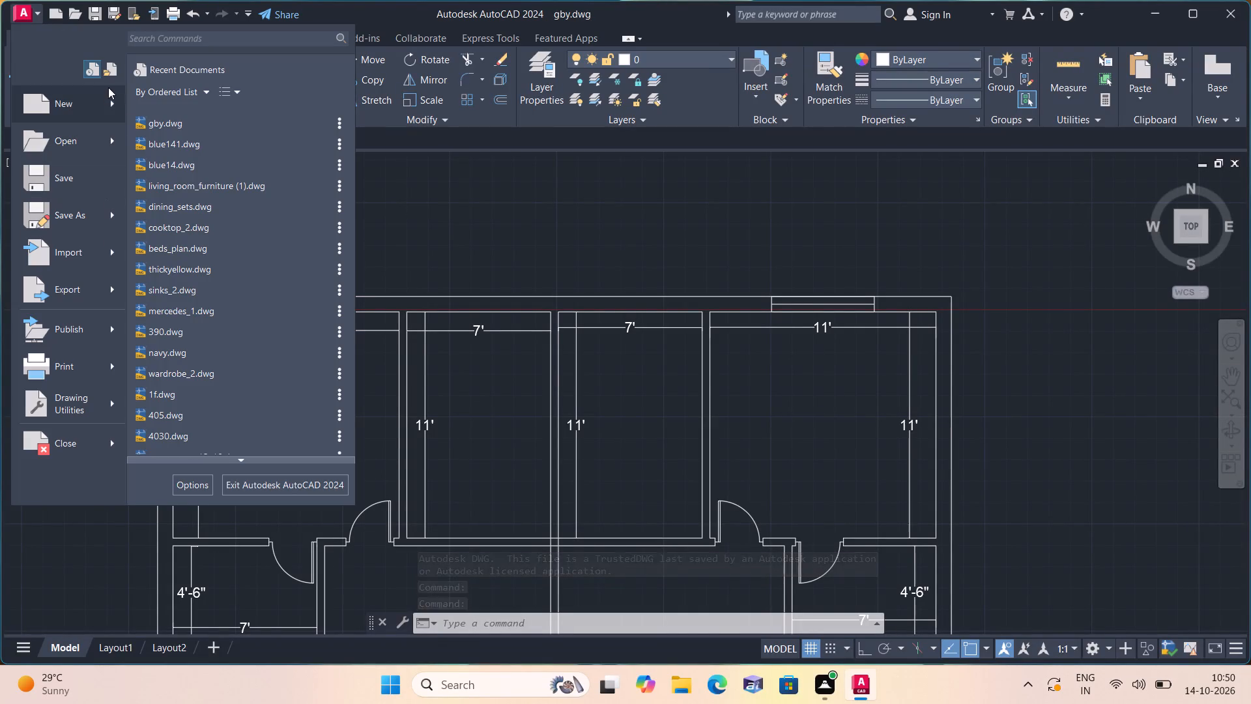
click(471, 215)
click(28, 12)
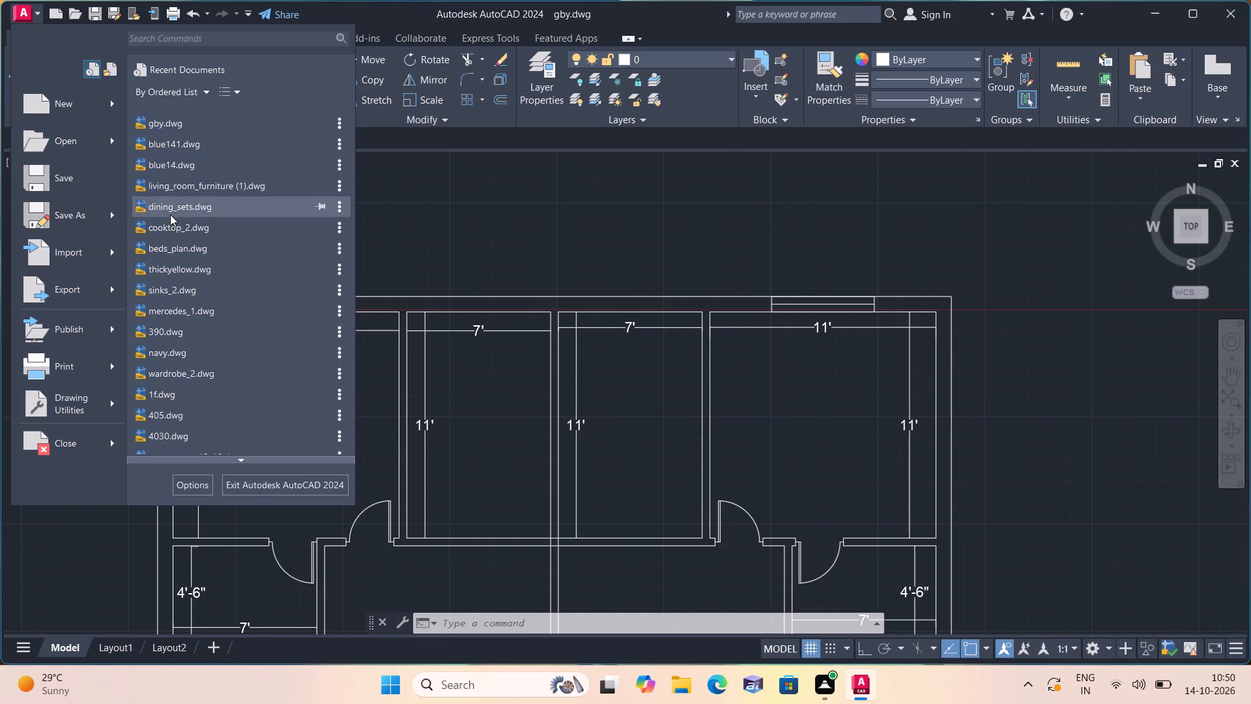
click(179, 246)
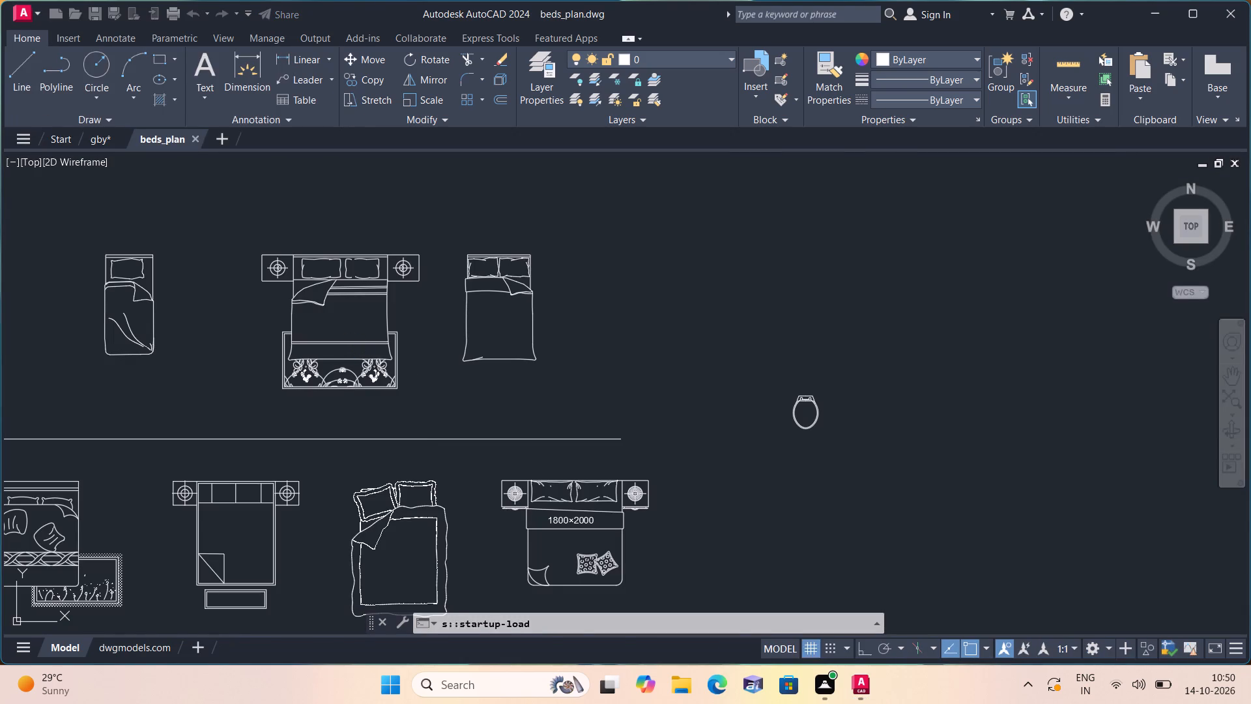
Copy the double bed with two nightstands and patterned rug into gby.dwg, placing it just above the floor plan.
click(426, 422)
click(228, 191)
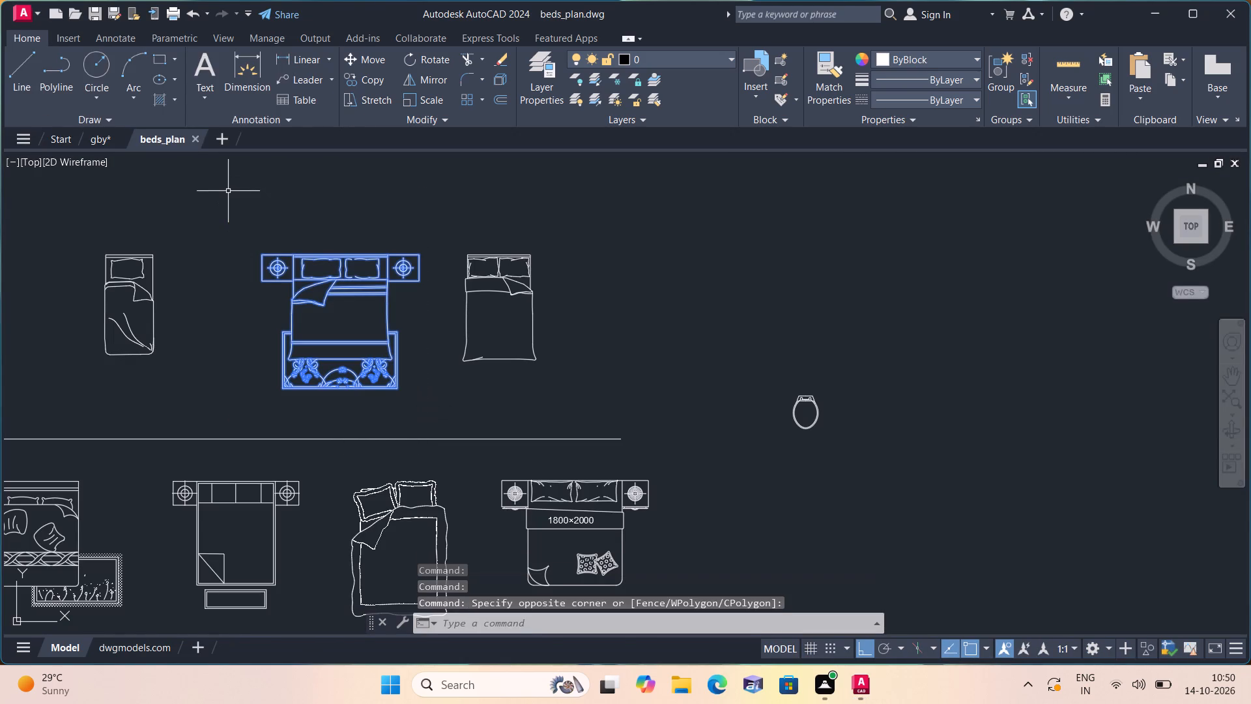
key(ctrl+c)
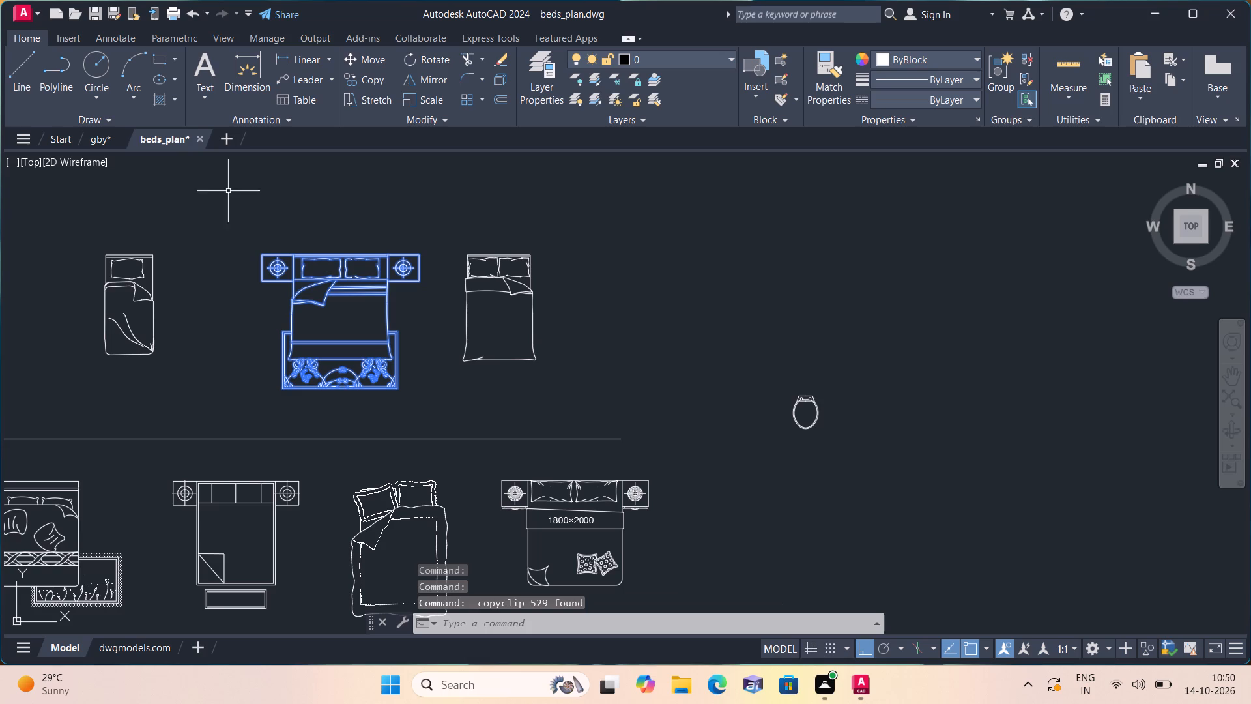
click(94, 139)
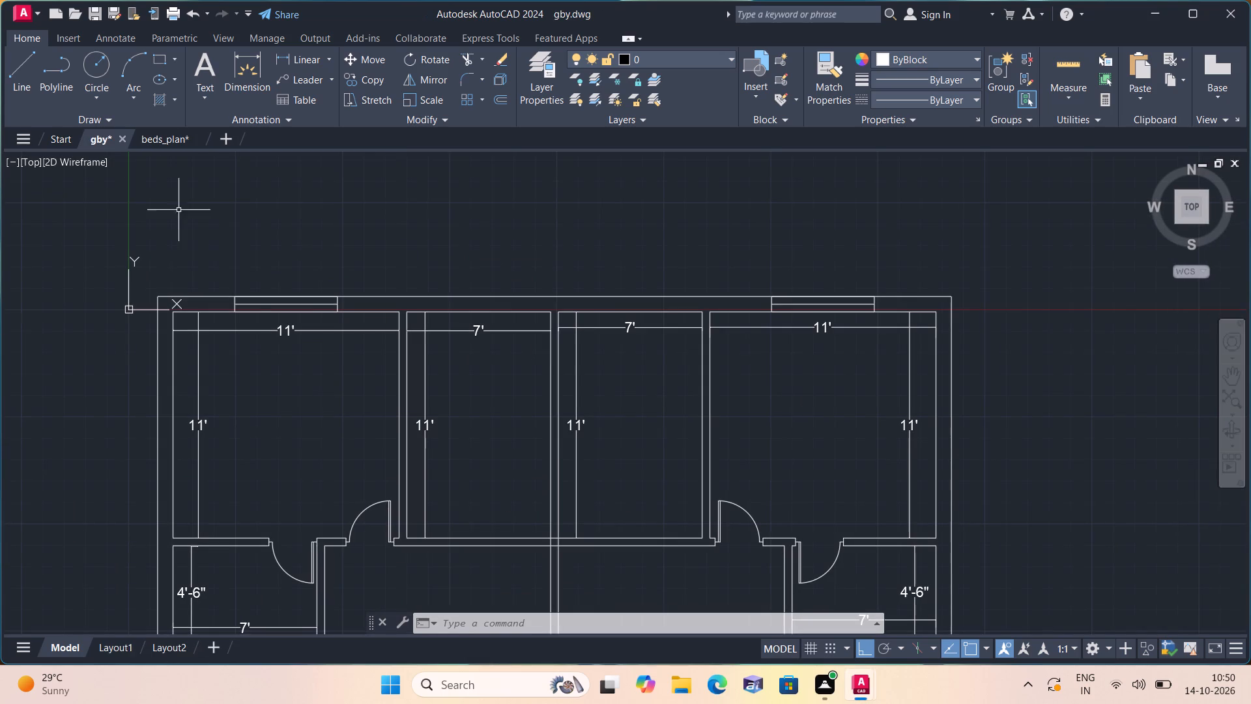
key(ctrl+v)
scroll(283, 305, down, 5)
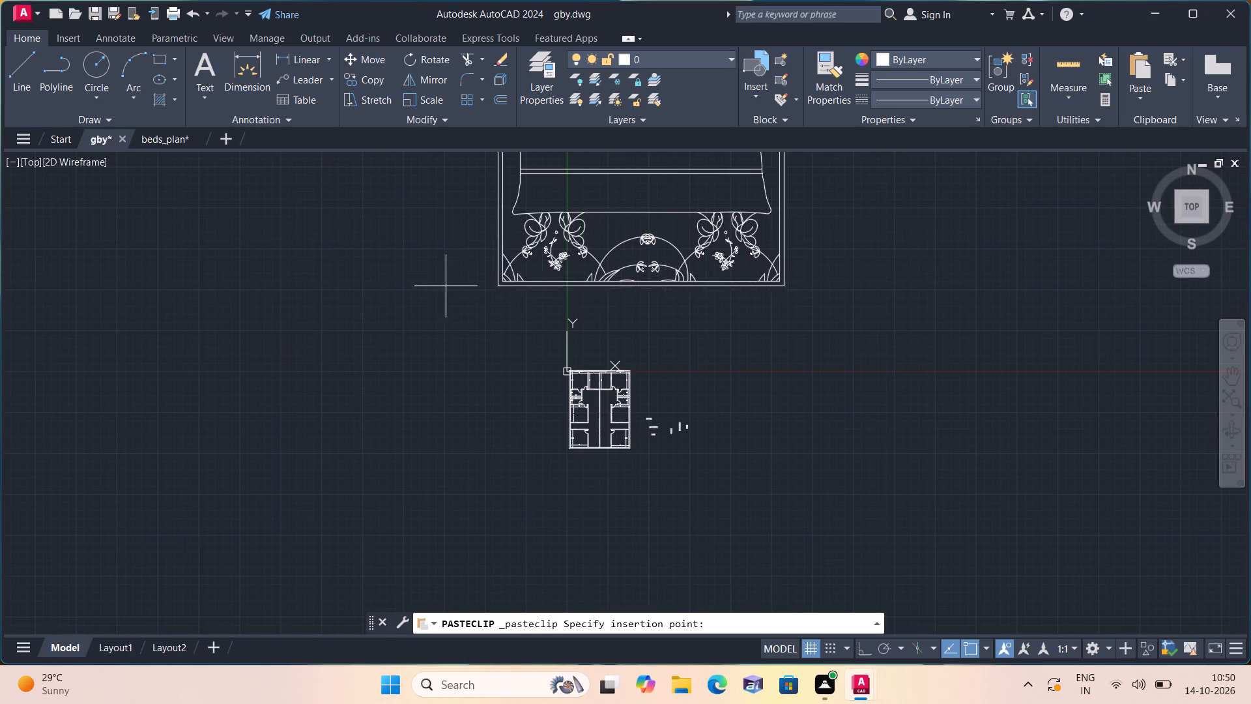
click(507, 316)
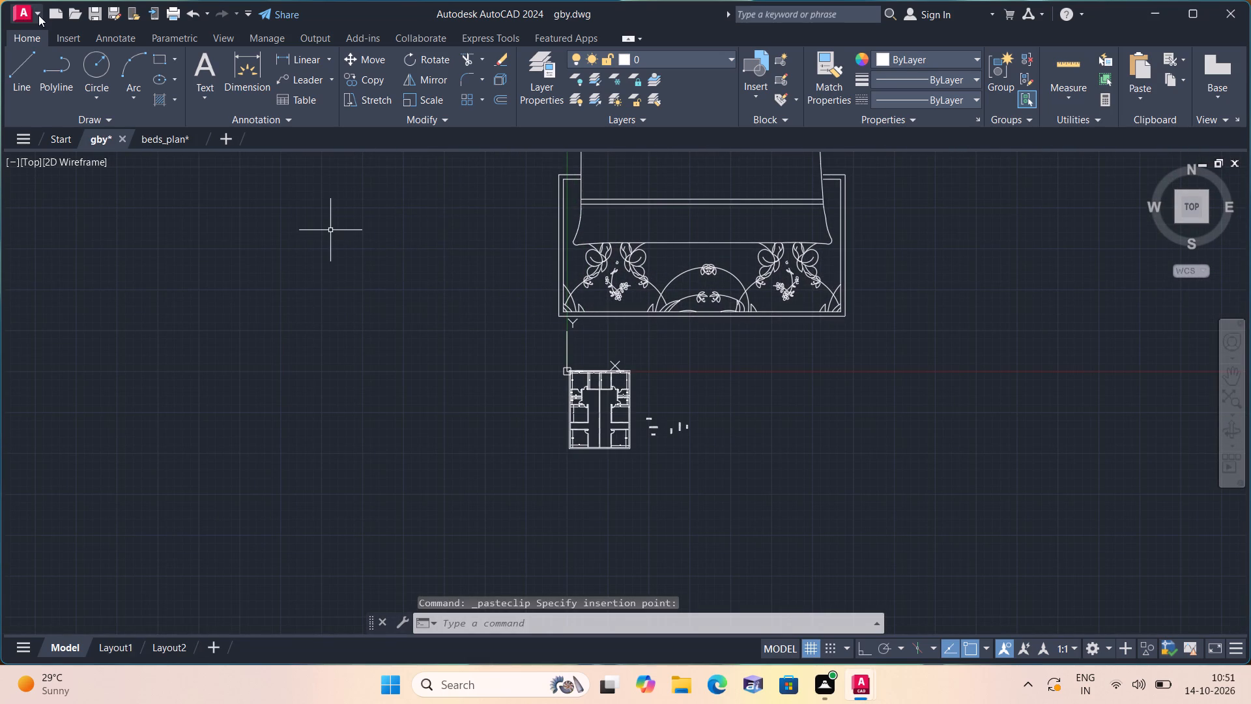
Open the recent drawing living_room_furniture (1).dwg.
click(40, 15)
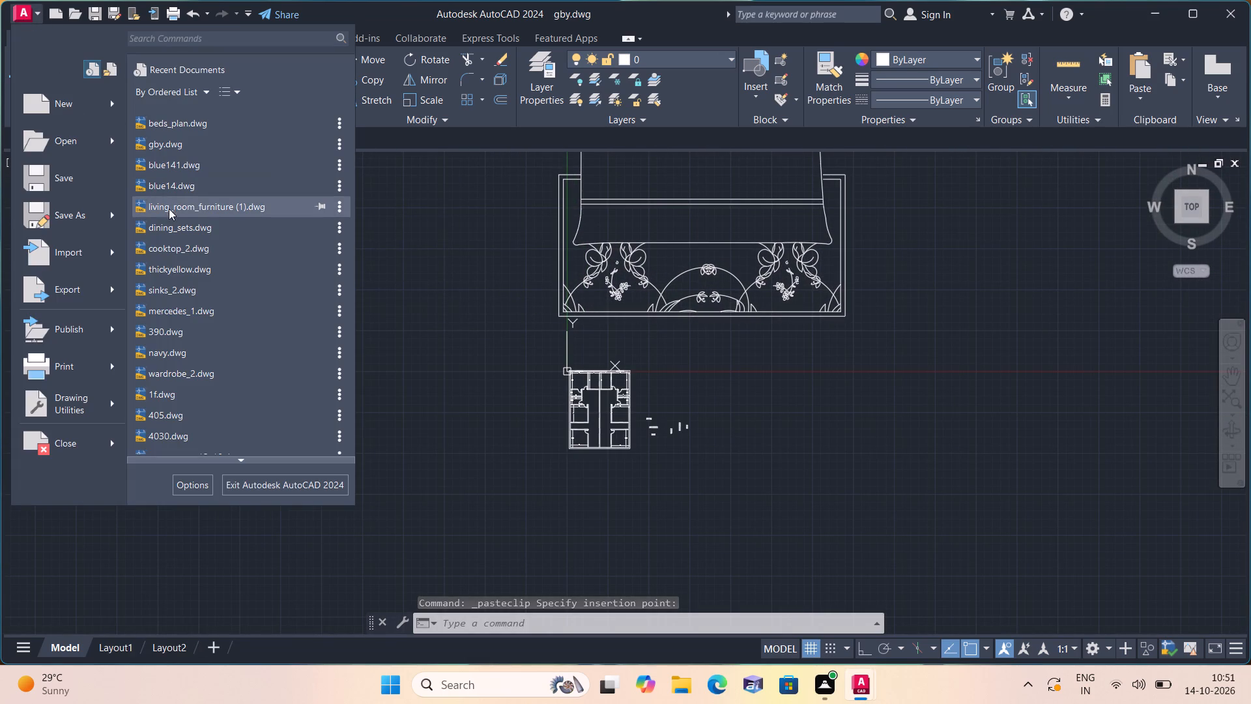
click(186, 207)
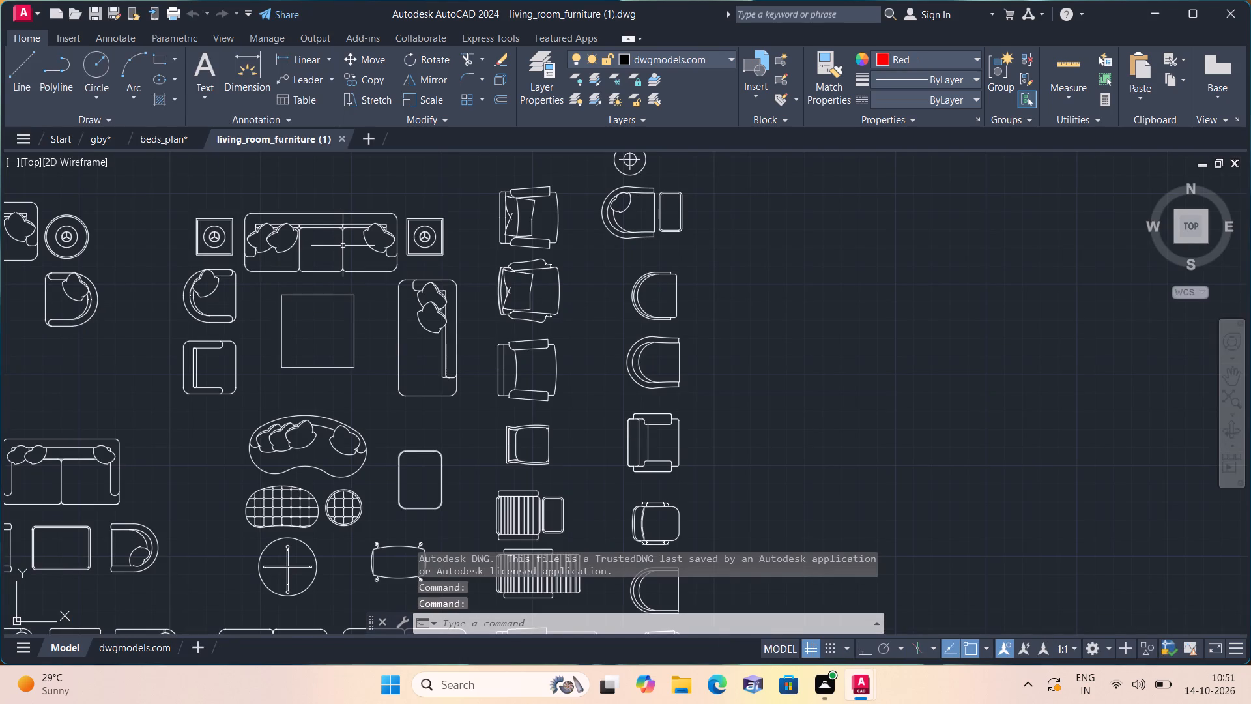
Copy the three-seat sofa between the two square lamp tables, together with the plain square table below it, to the clipboard.
scroll(343, 246, down, 1)
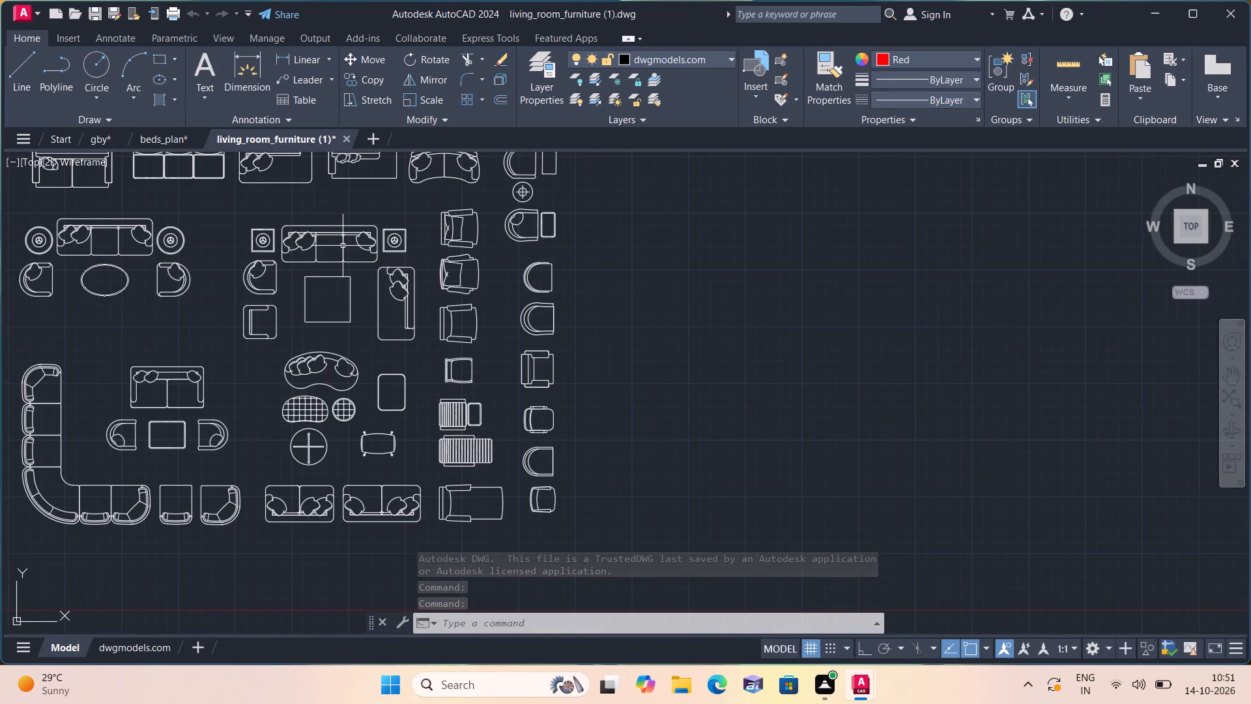
scroll(343, 246, down, 1)
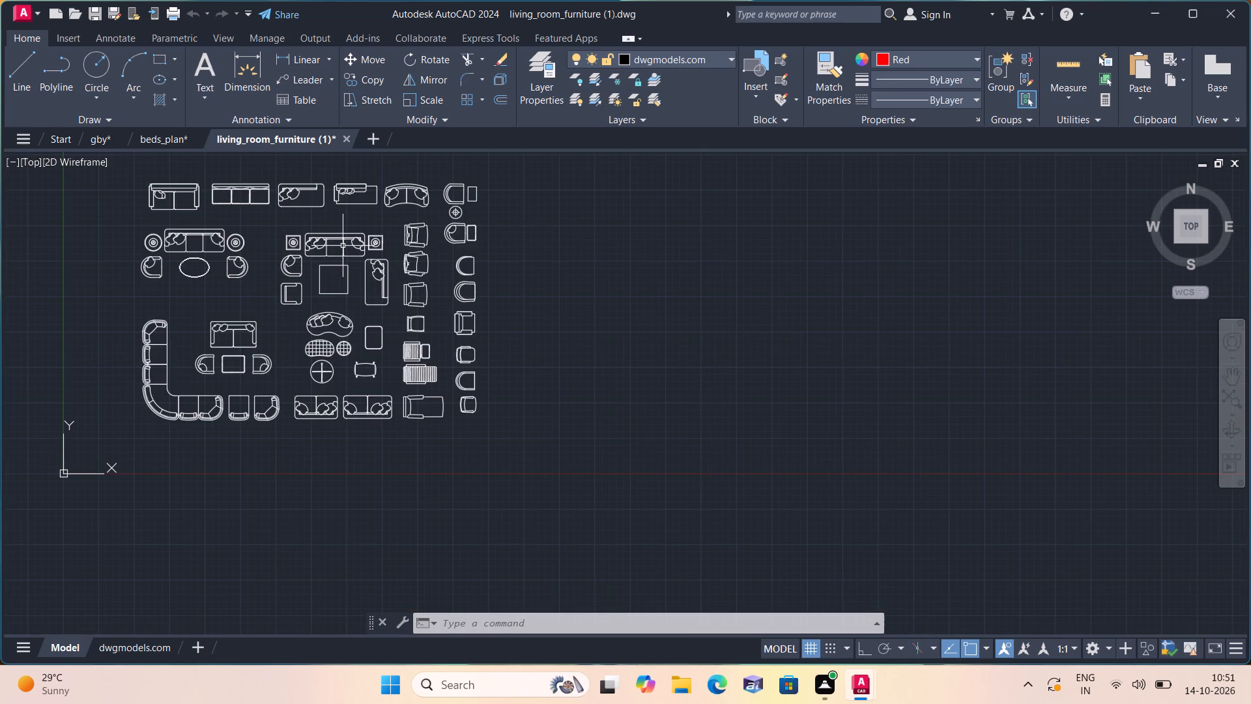
scroll(343, 246, up, 1)
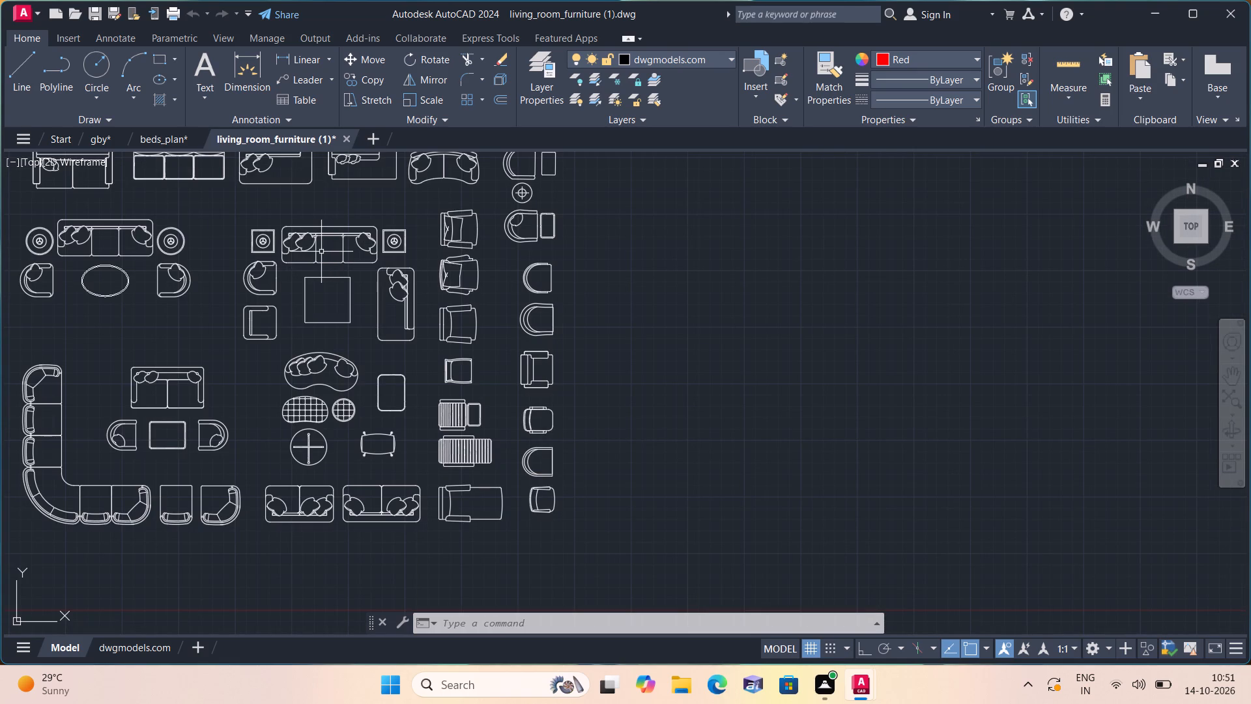
scroll(321, 252, down, 1)
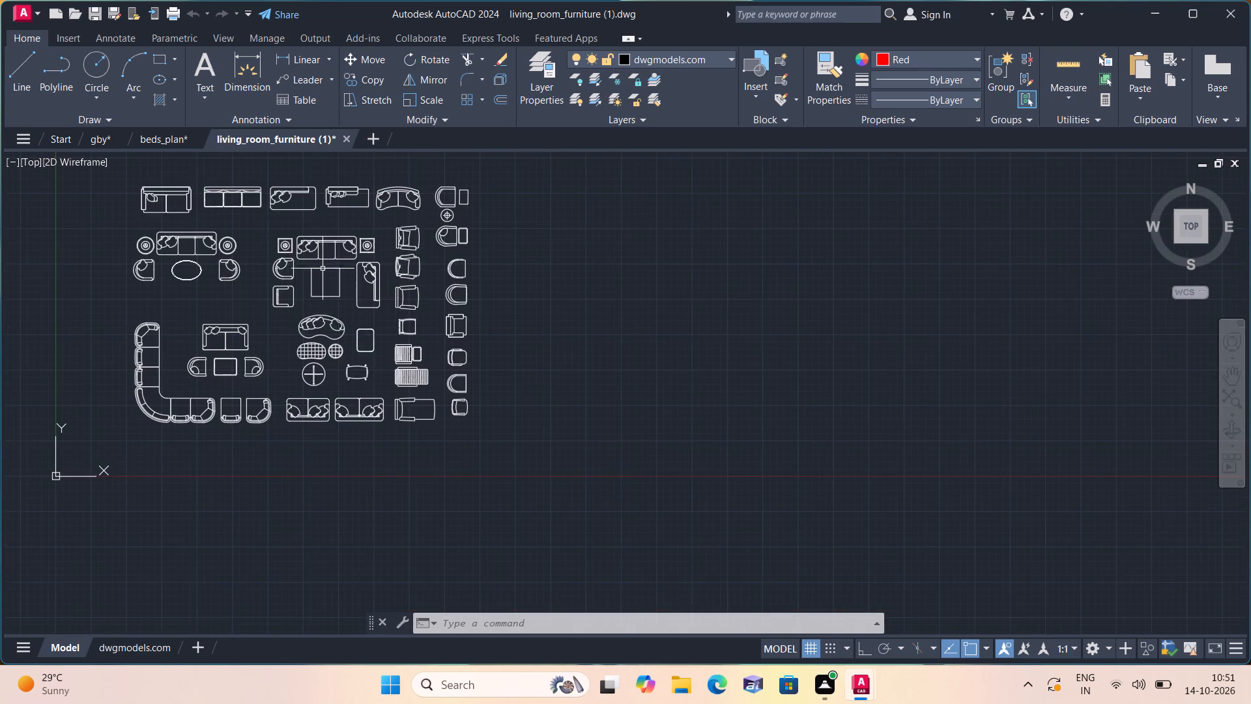
scroll(308, 265, down, 1)
middle_drag(262, 239, 305, 274)
scroll(391, 372, up, 1)
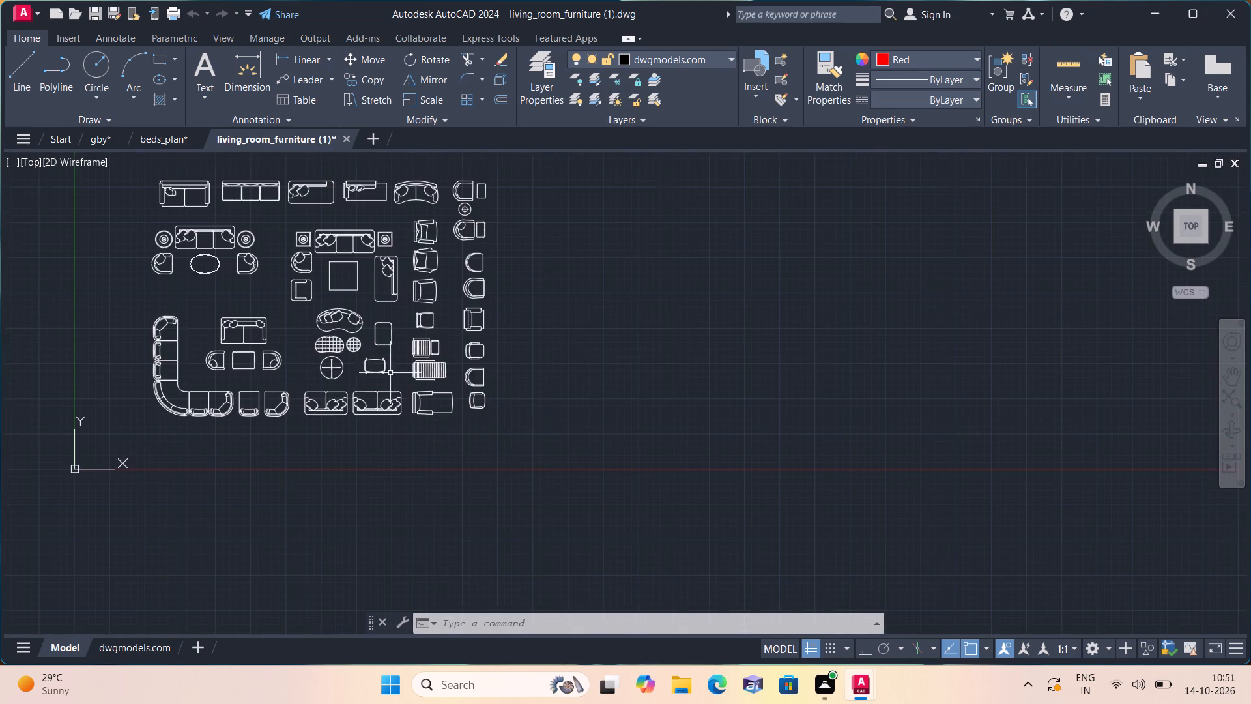
scroll(368, 284, up, 1)
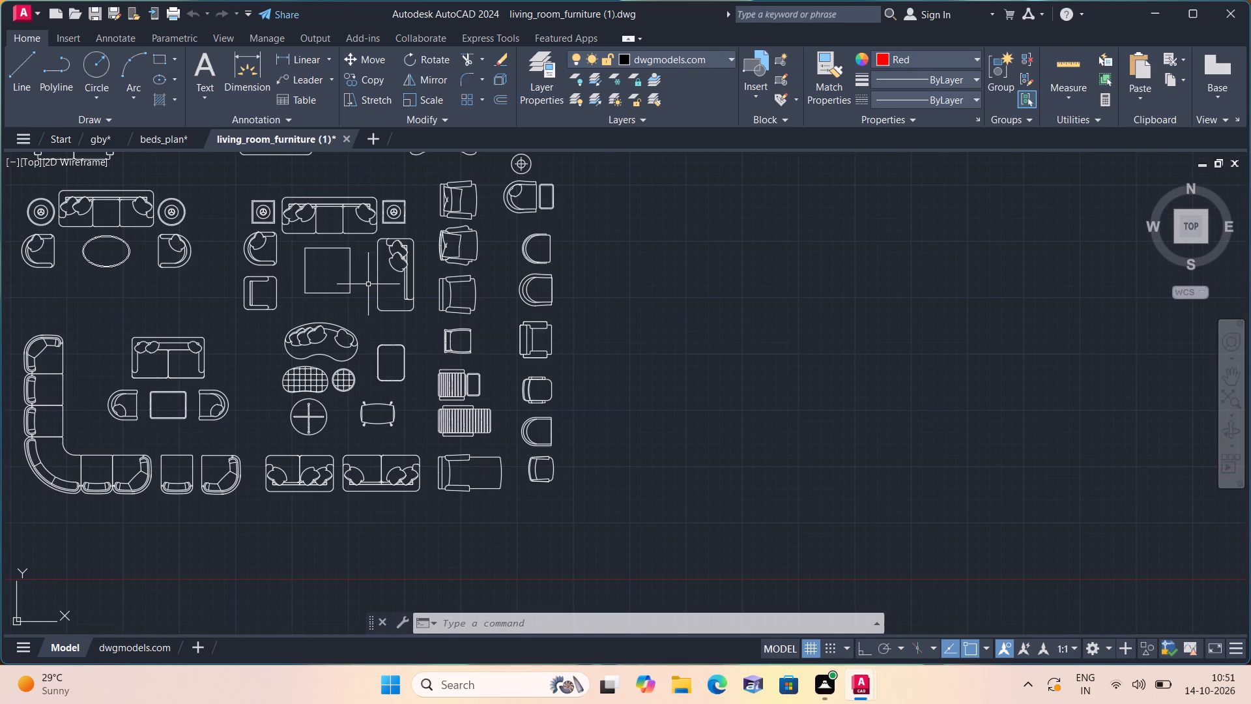
scroll(349, 242, up, 2)
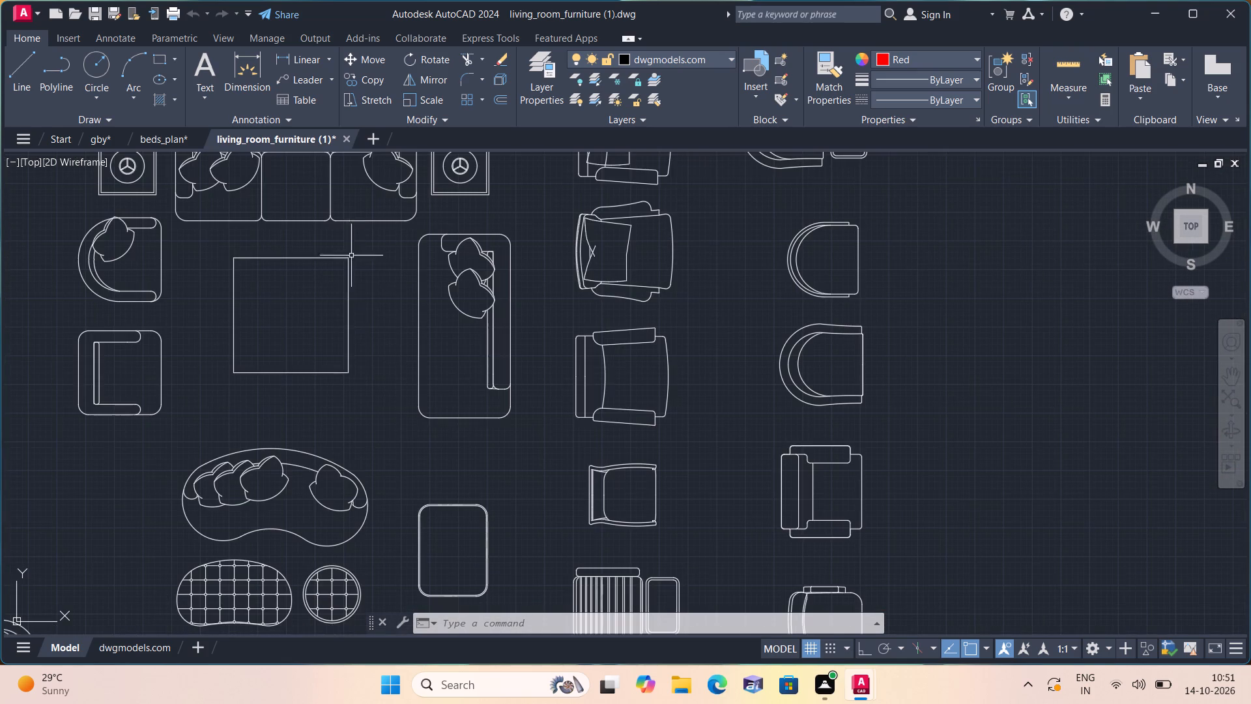
click(361, 403)
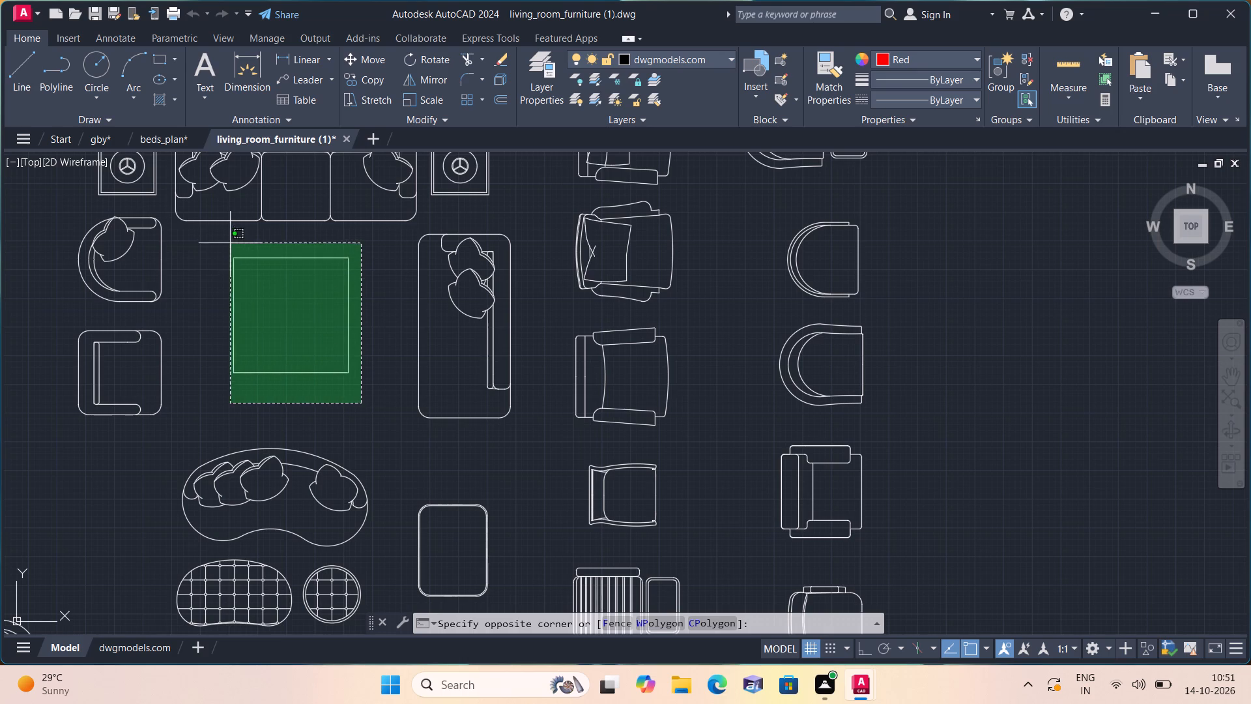
click(228, 241)
middle_drag(228, 241, 279, 372)
scroll(419, 347, up, 1)
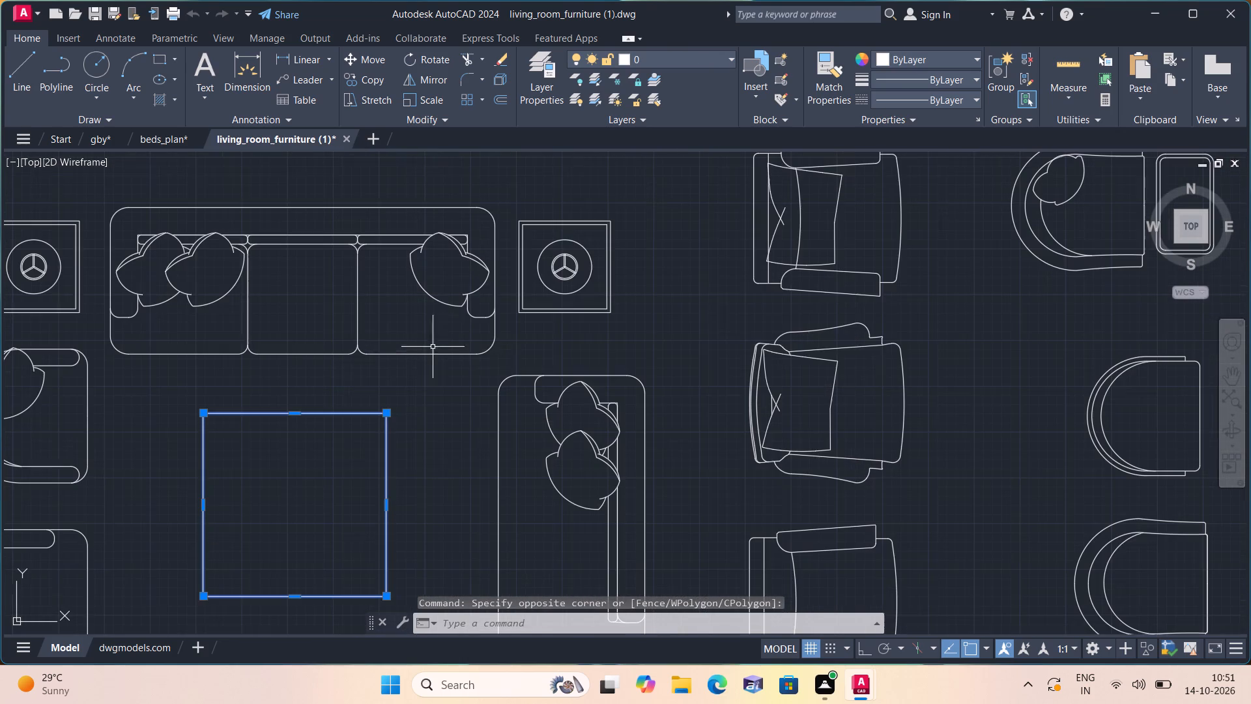
click(506, 368)
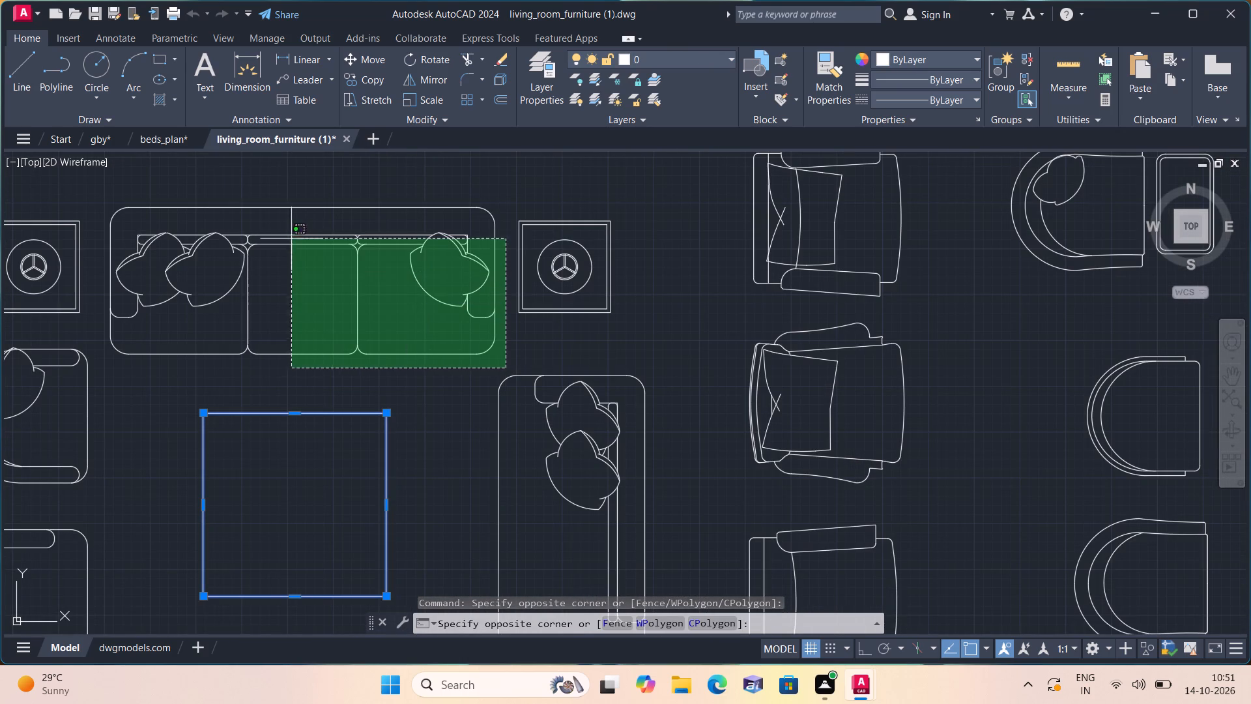
click(103, 192)
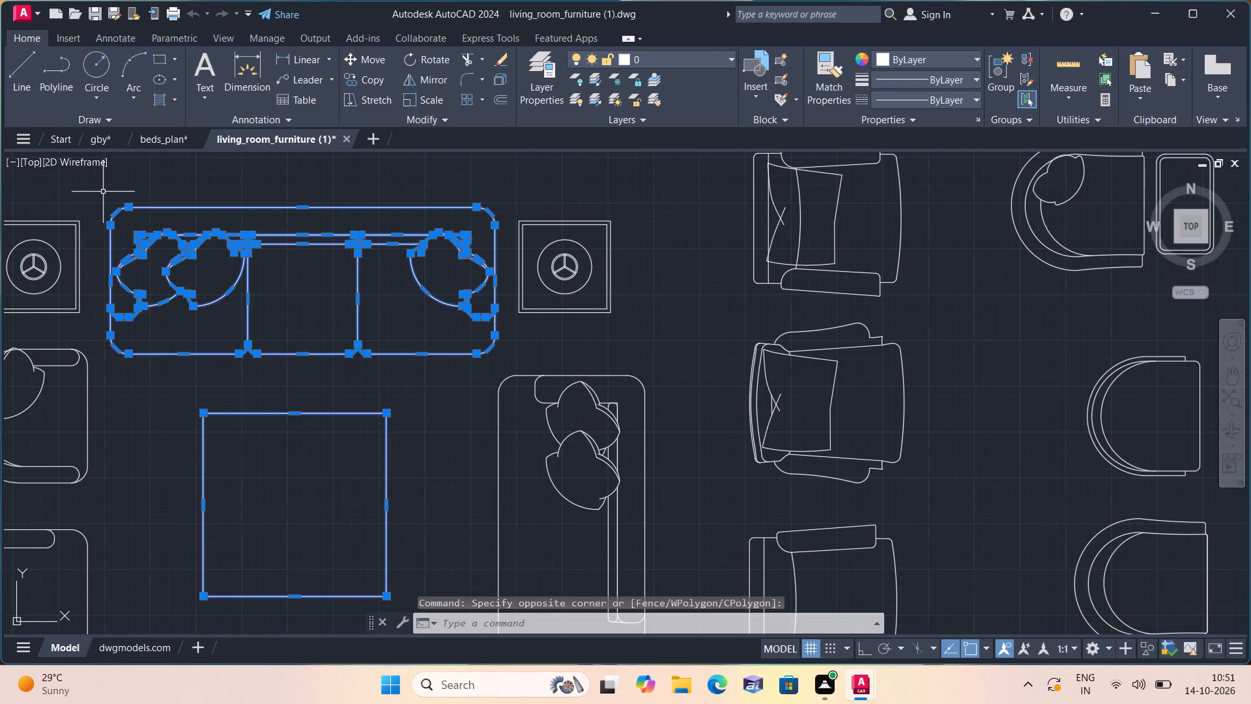
key(ctrl+c)
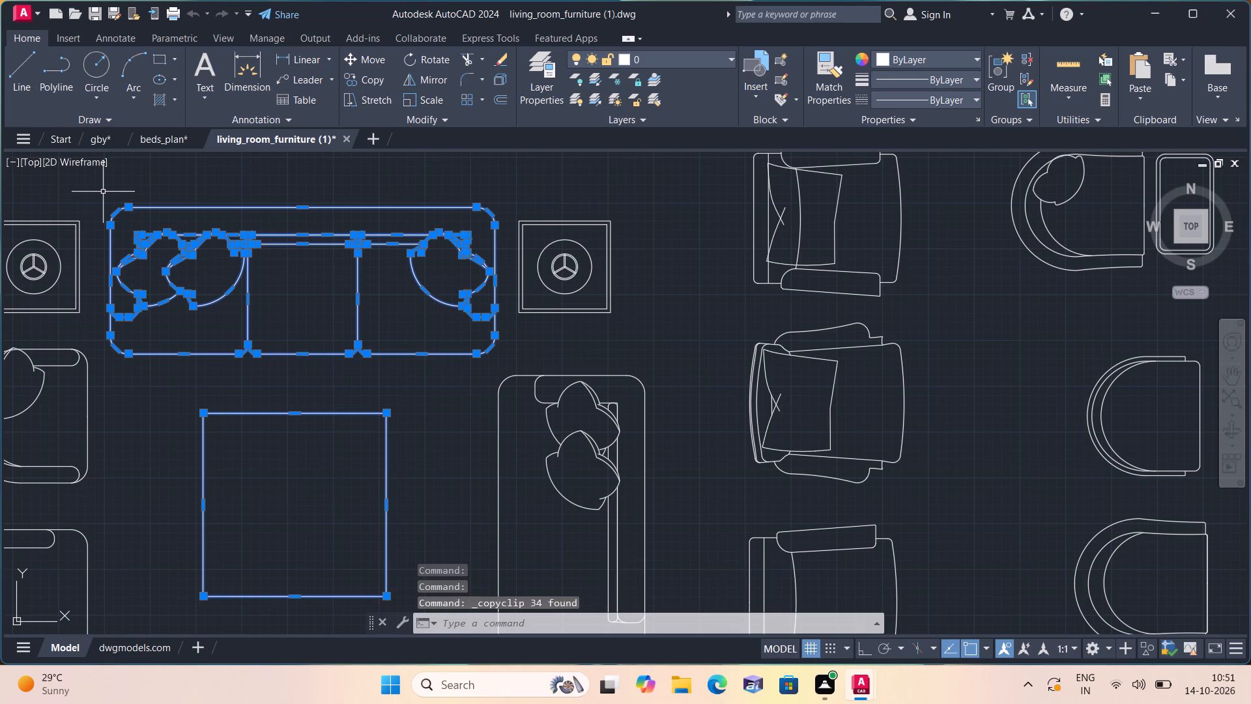
Paste the sofa and square table into gby.dwg, in the empty space well to the east of the bed.
click(93, 134)
scroll(194, 193, down, 2)
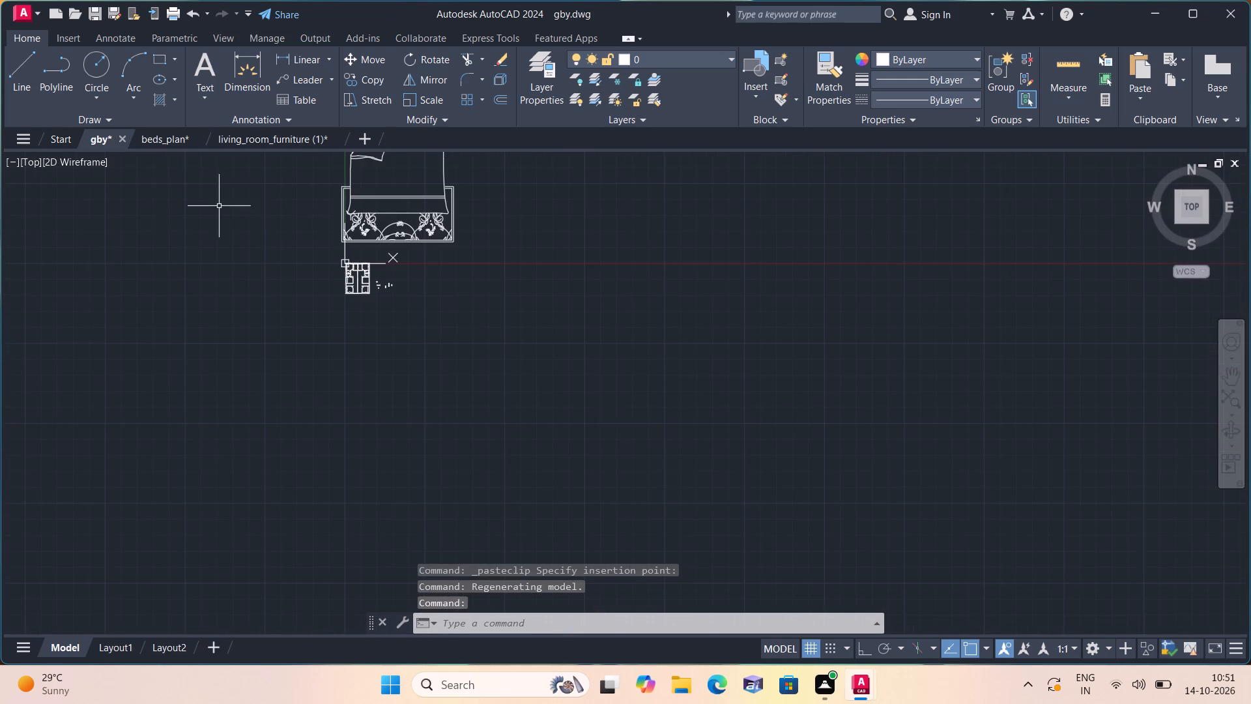
middle_drag(282, 224, 216, 321)
scroll(215, 323, down, 1)
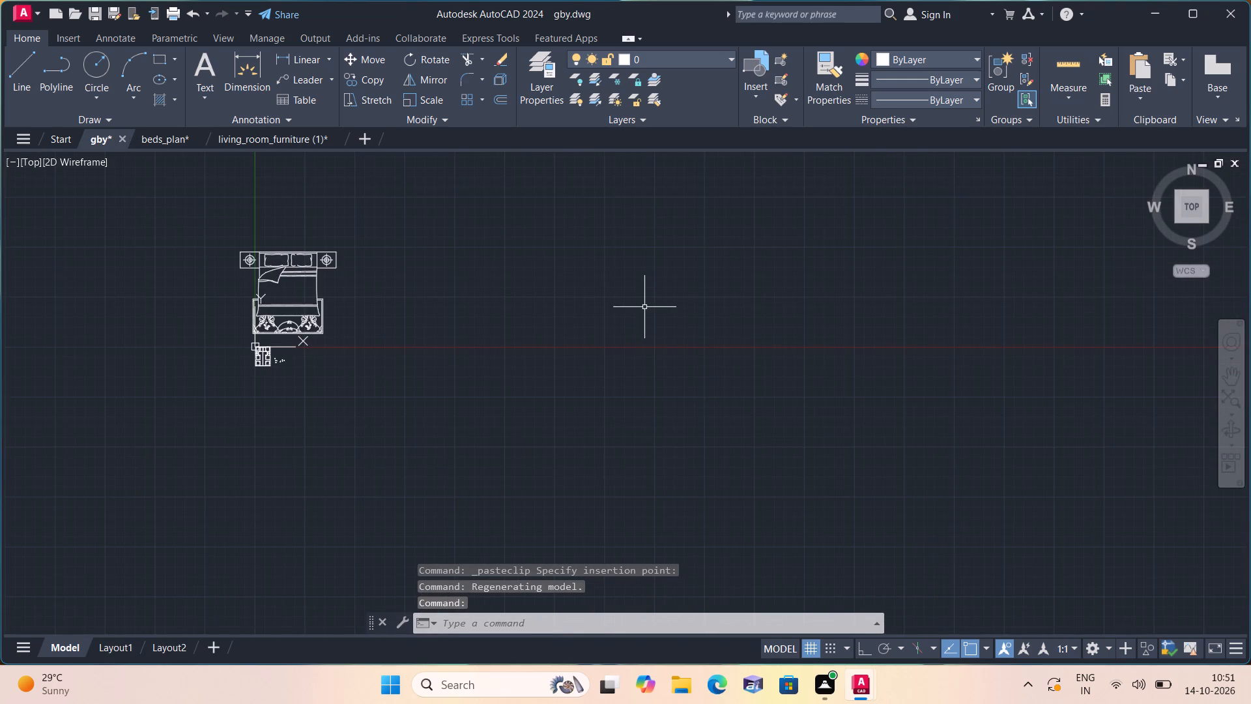
key(ctrl+v)
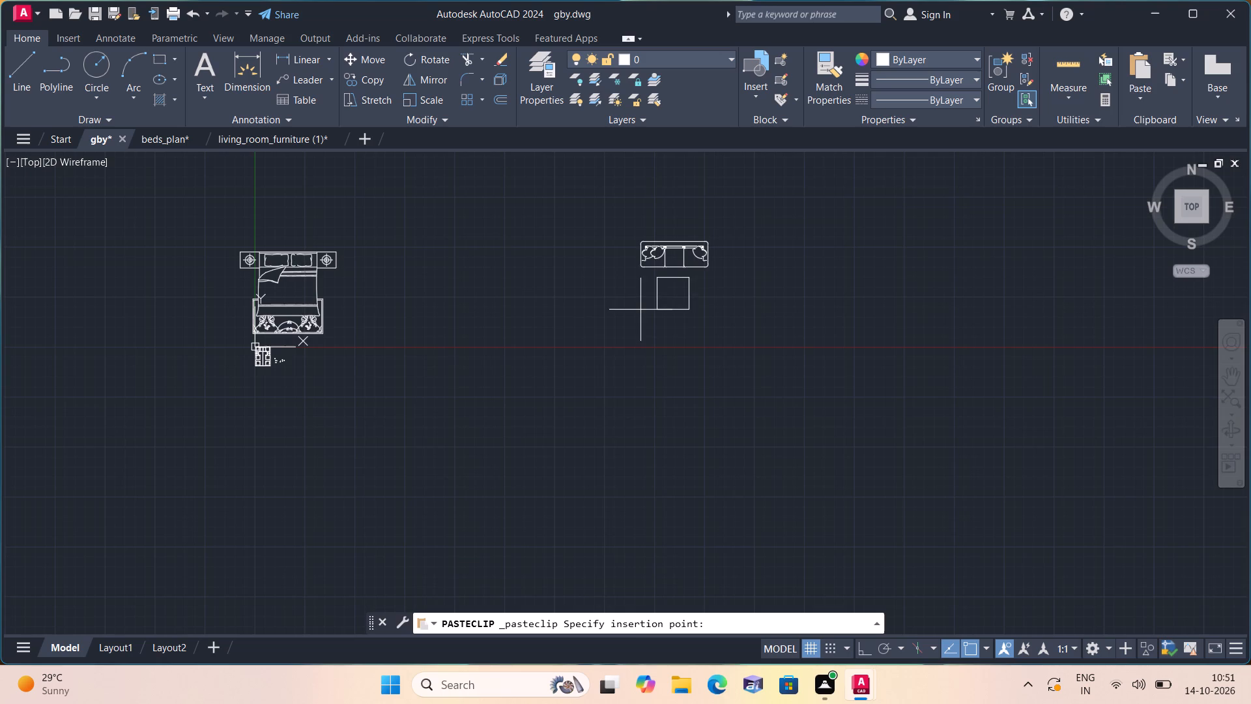
click(588, 334)
Rotate the pasted sofa and square table together by 90 degrees with ortho mode on.
click(702, 379)
click(514, 229)
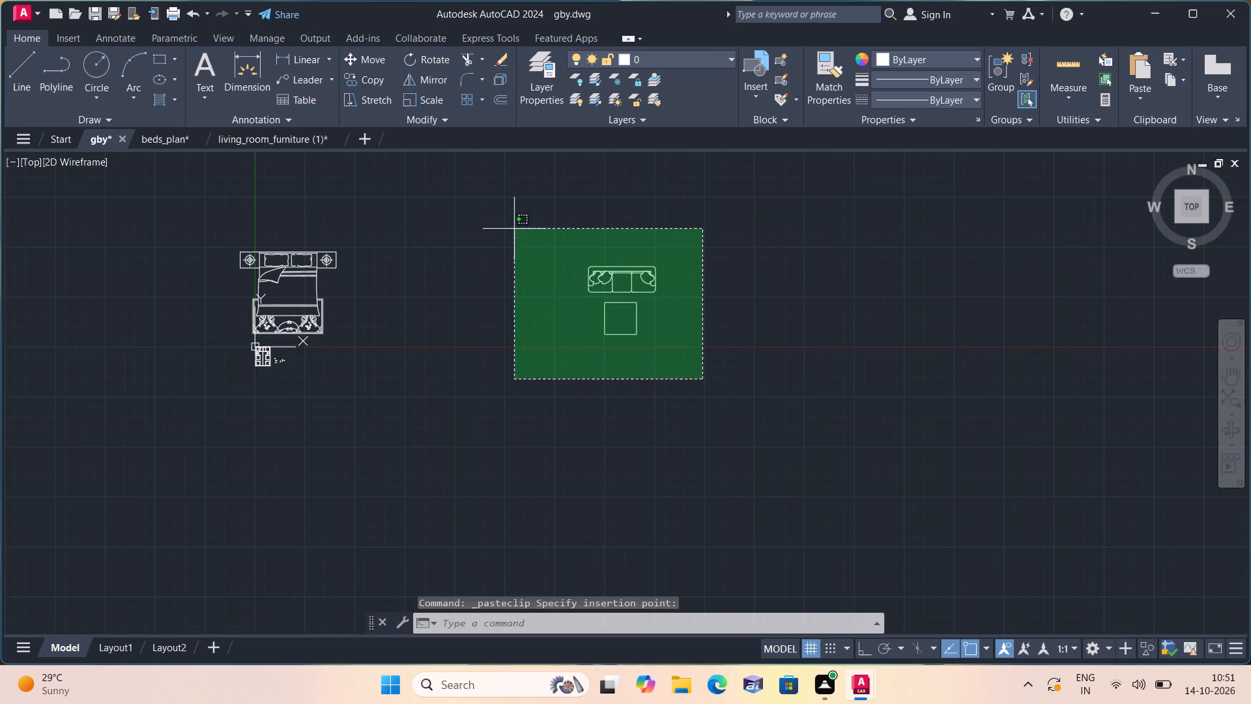
drag(433, 55, 451, 91)
click(639, 306)
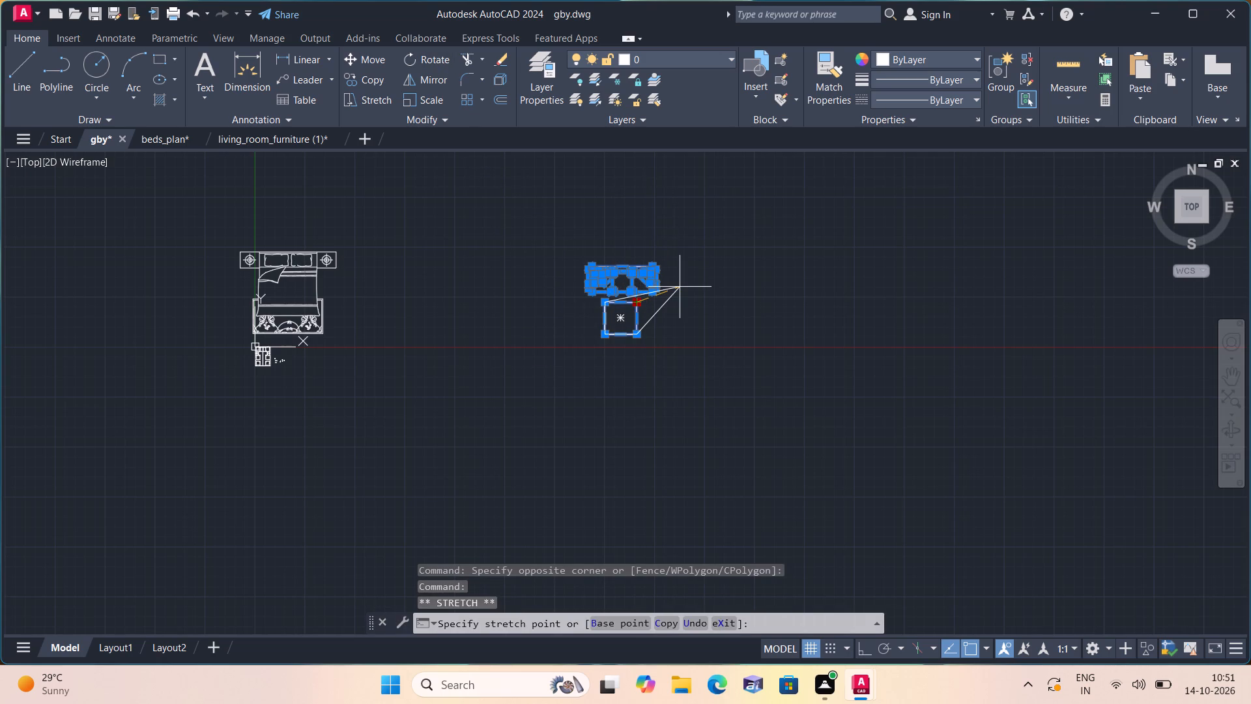
key(F8)
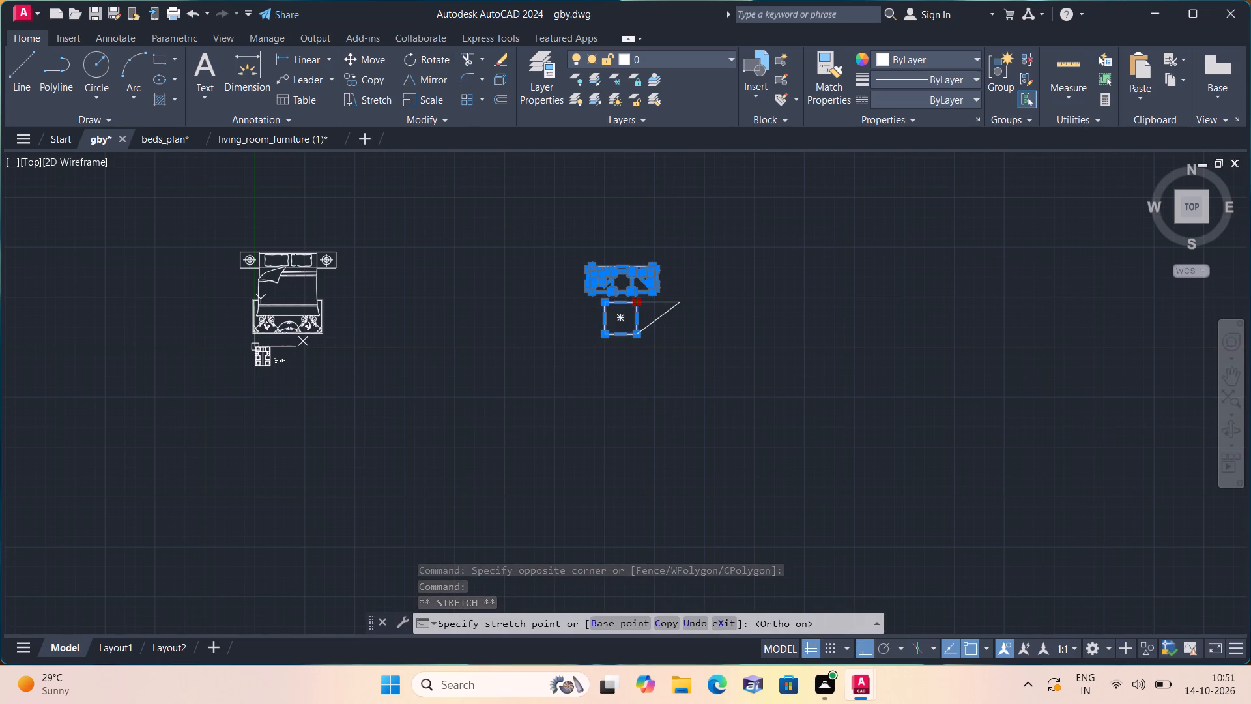
key(Escape)
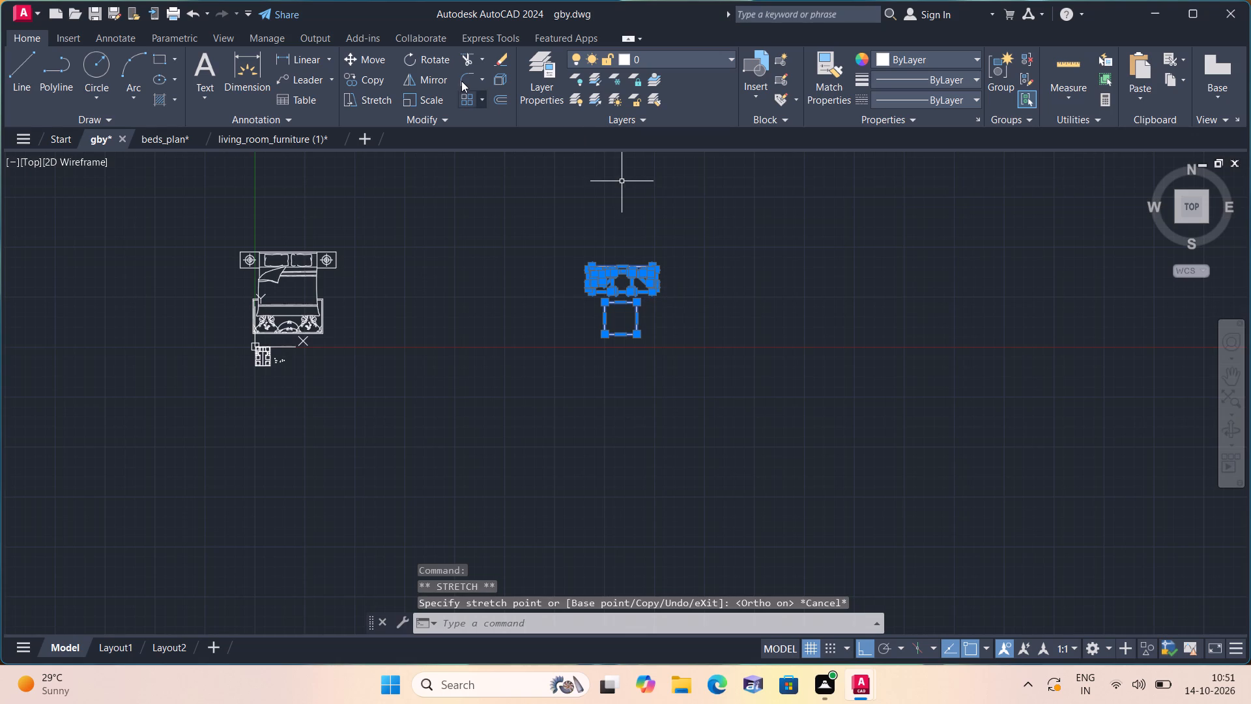
click(427, 56)
click(695, 332)
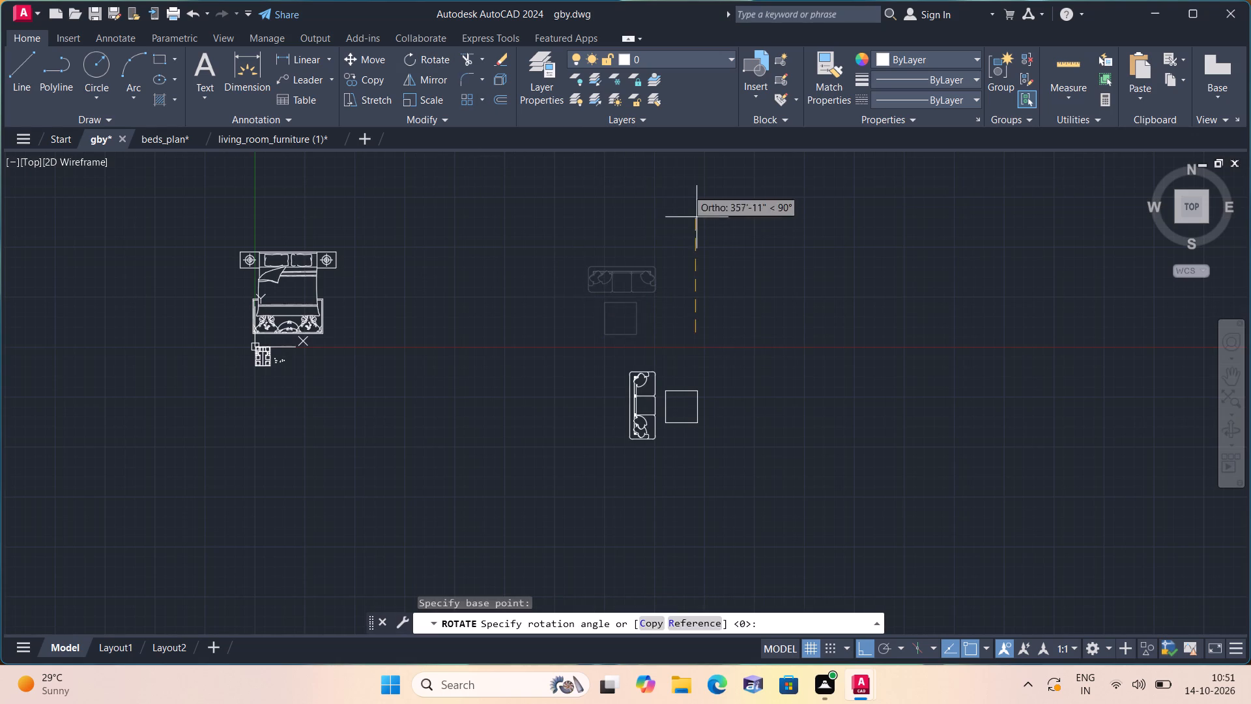
click(686, 189)
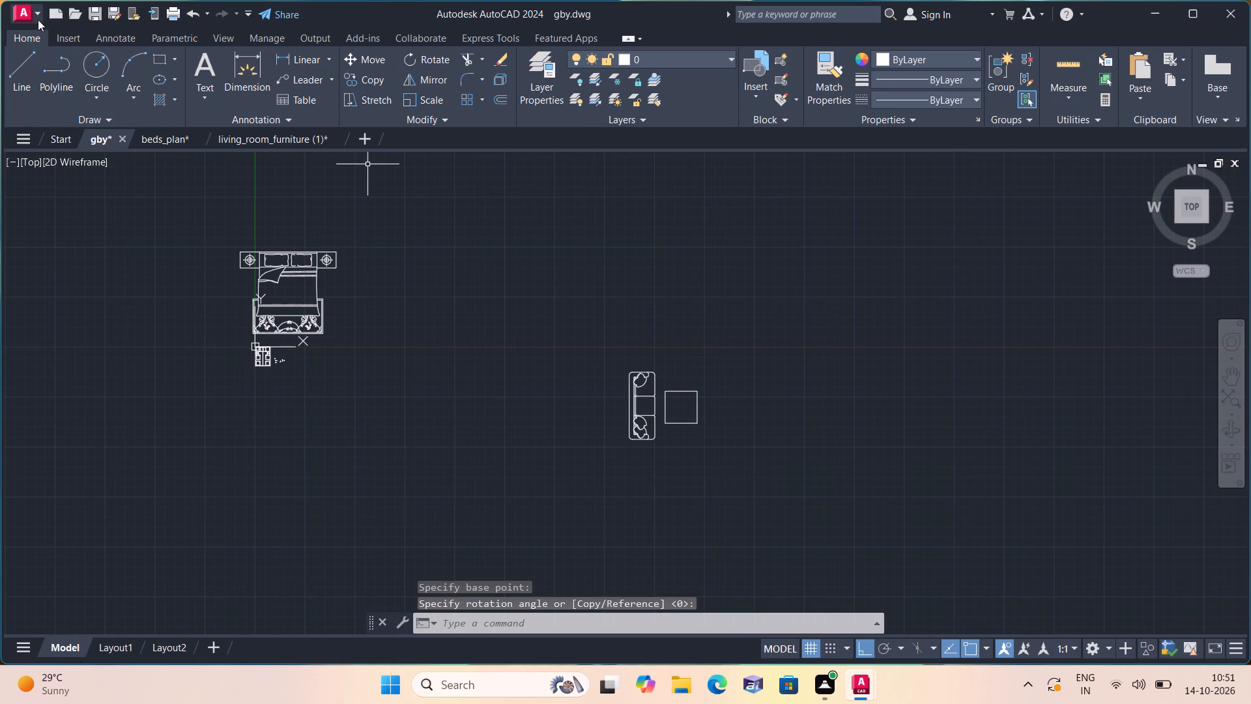
Open the recent drawing dining_sets.dwg.
click(38, 20)
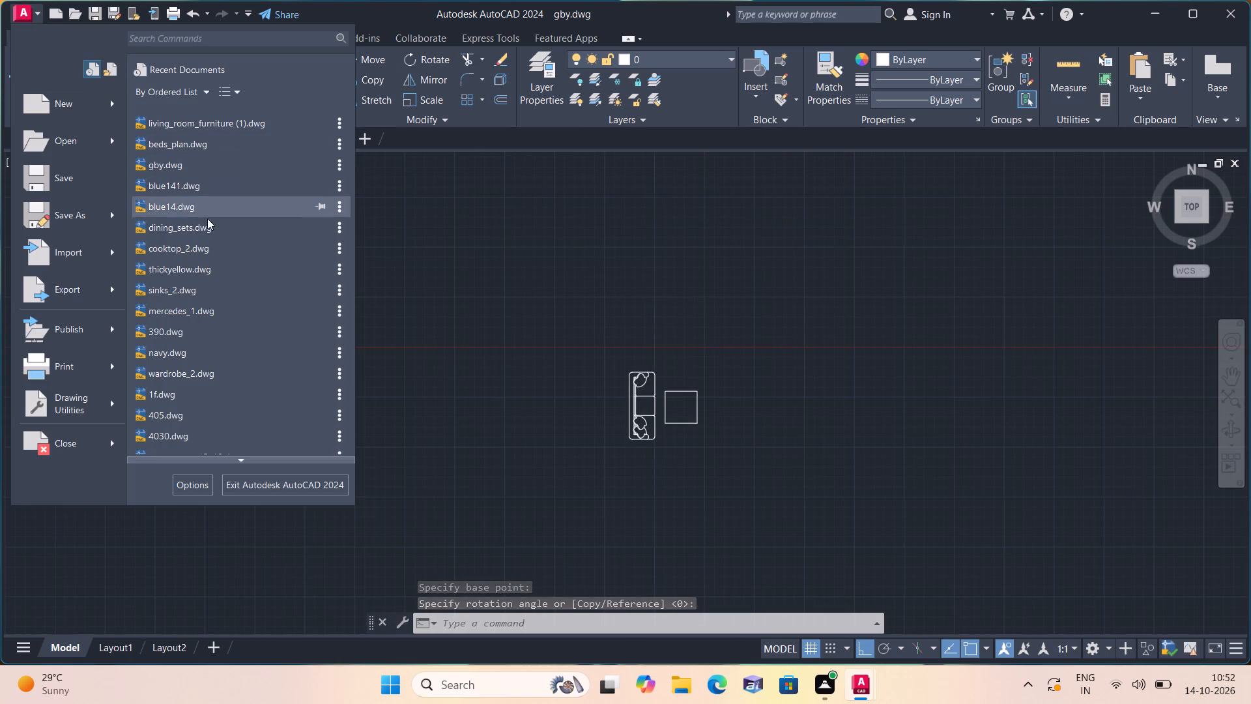
click(210, 229)
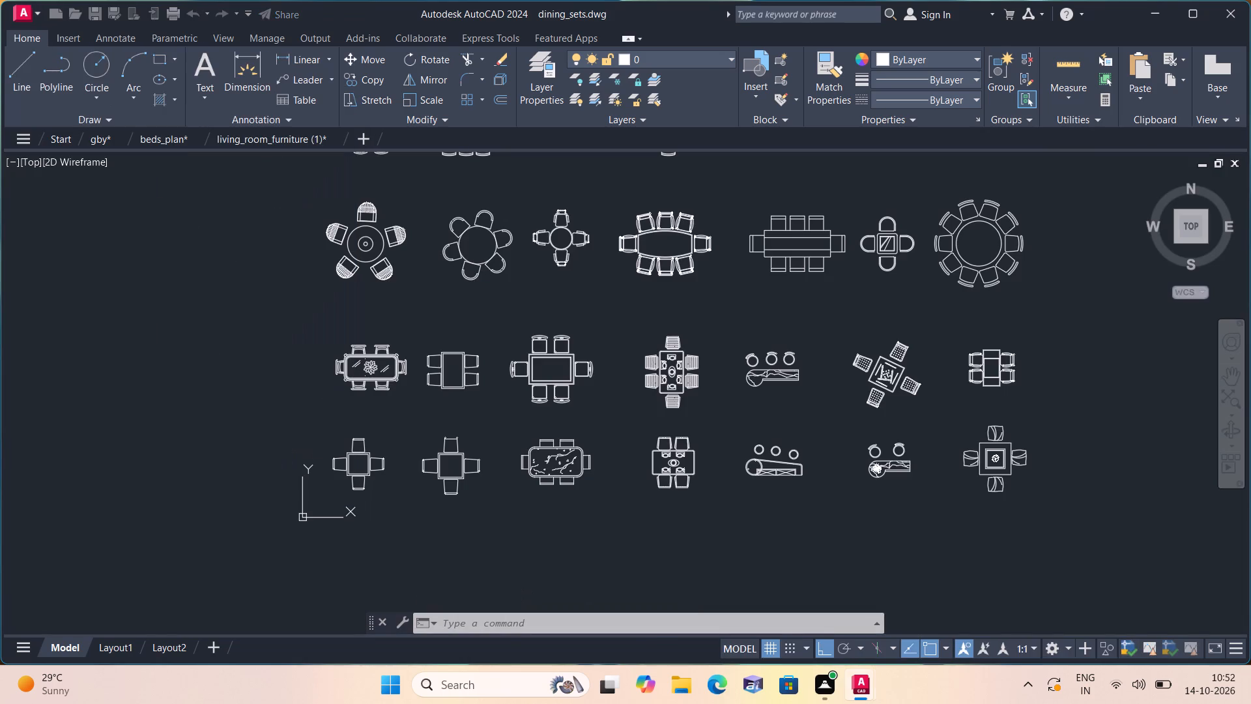
Copy the plain rectangular four-chair dining table from dining_sets.dwg into gby.dwg, in the empty space just east of the bed.
click(482, 411)
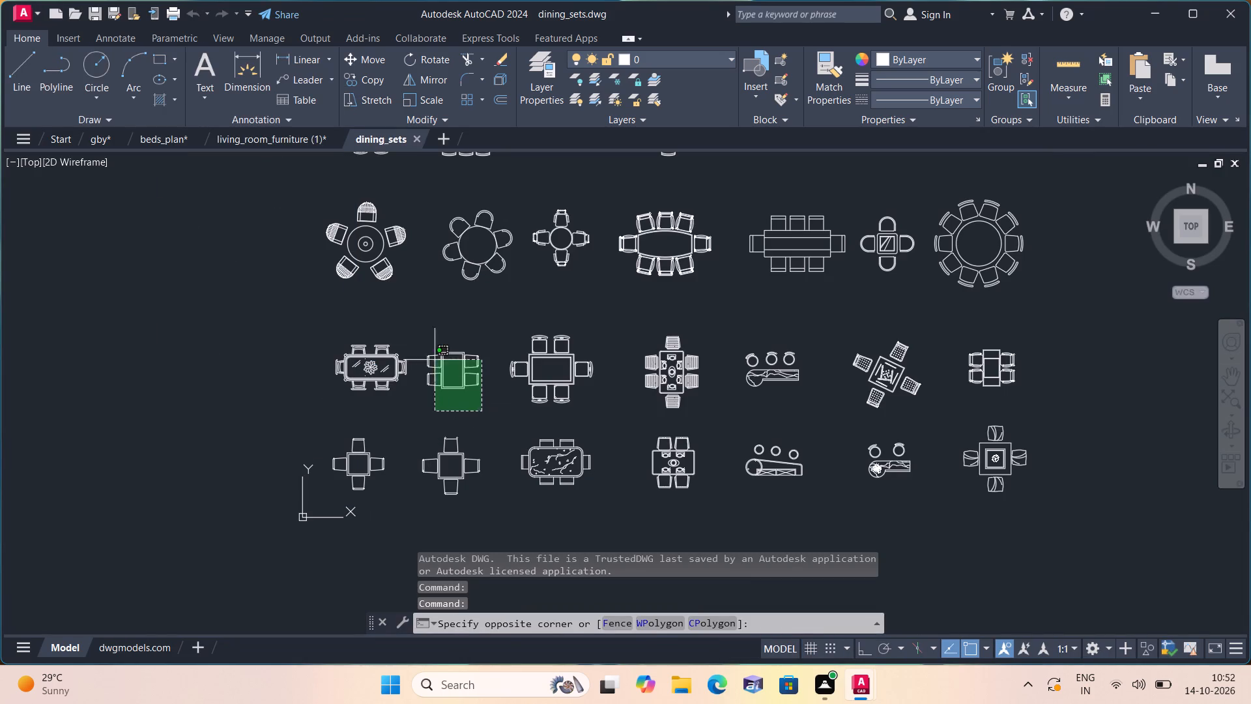
click(421, 323)
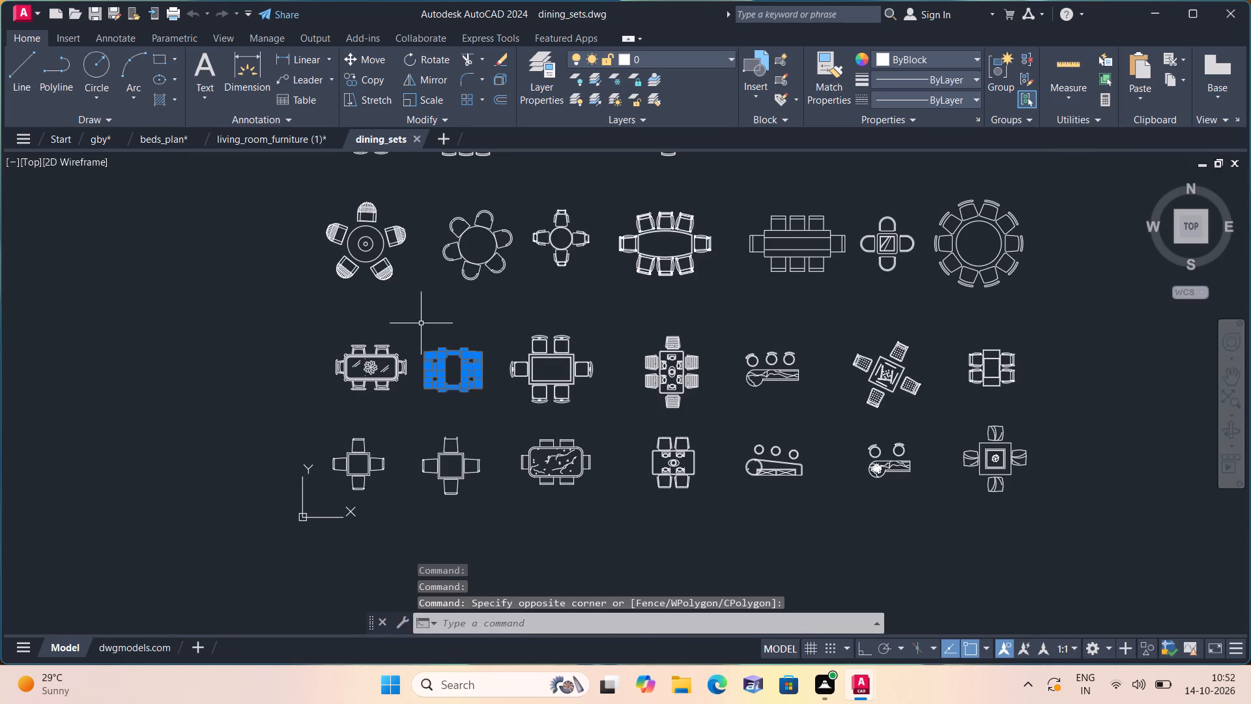
key(ctrl+c)
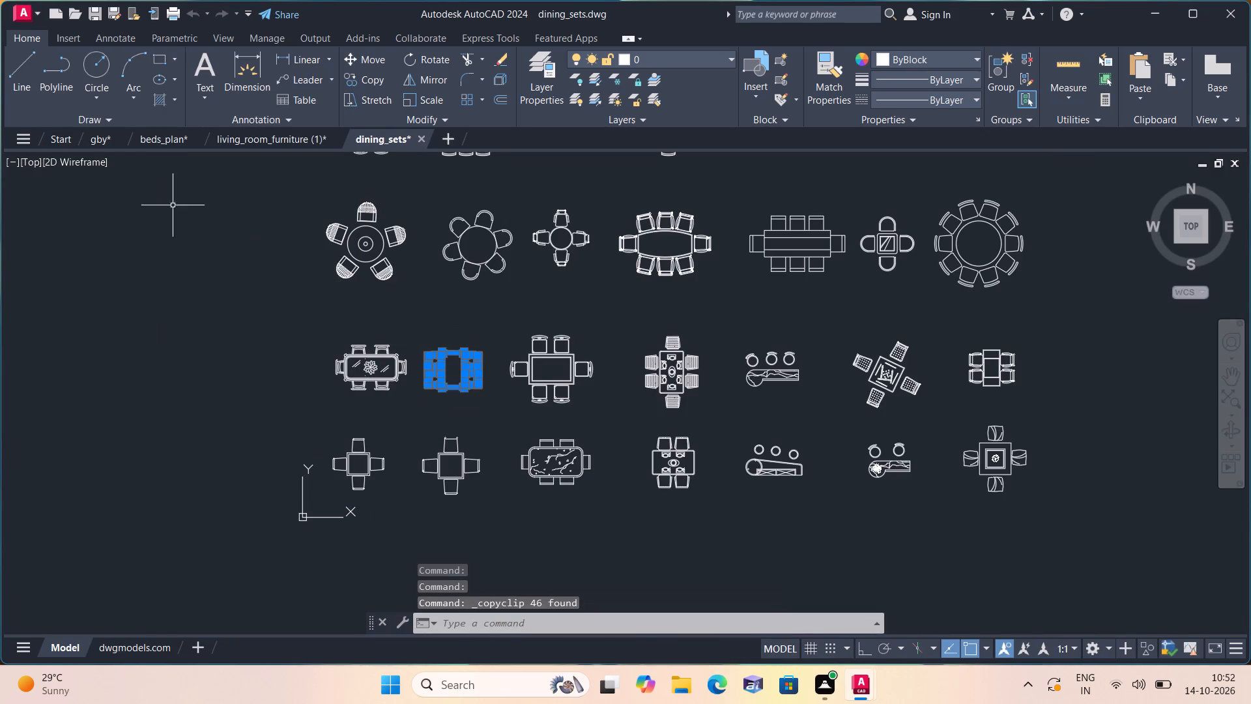
click(98, 143)
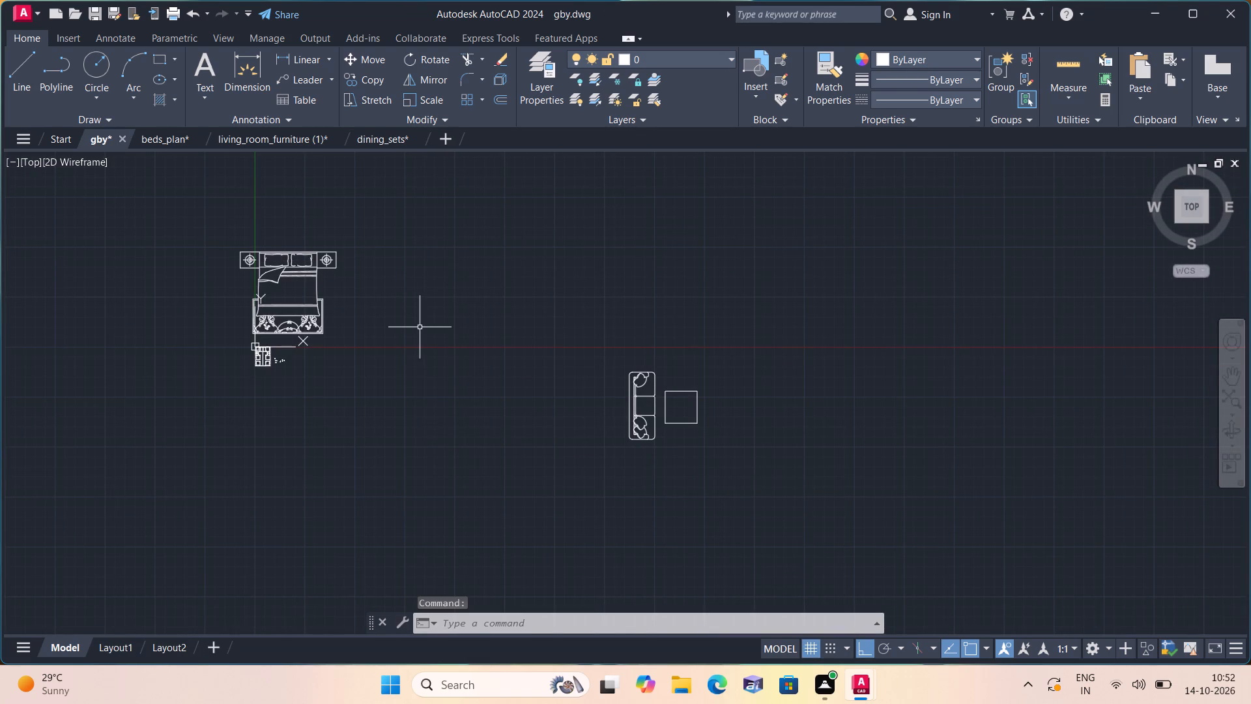
key(ctrl+v)
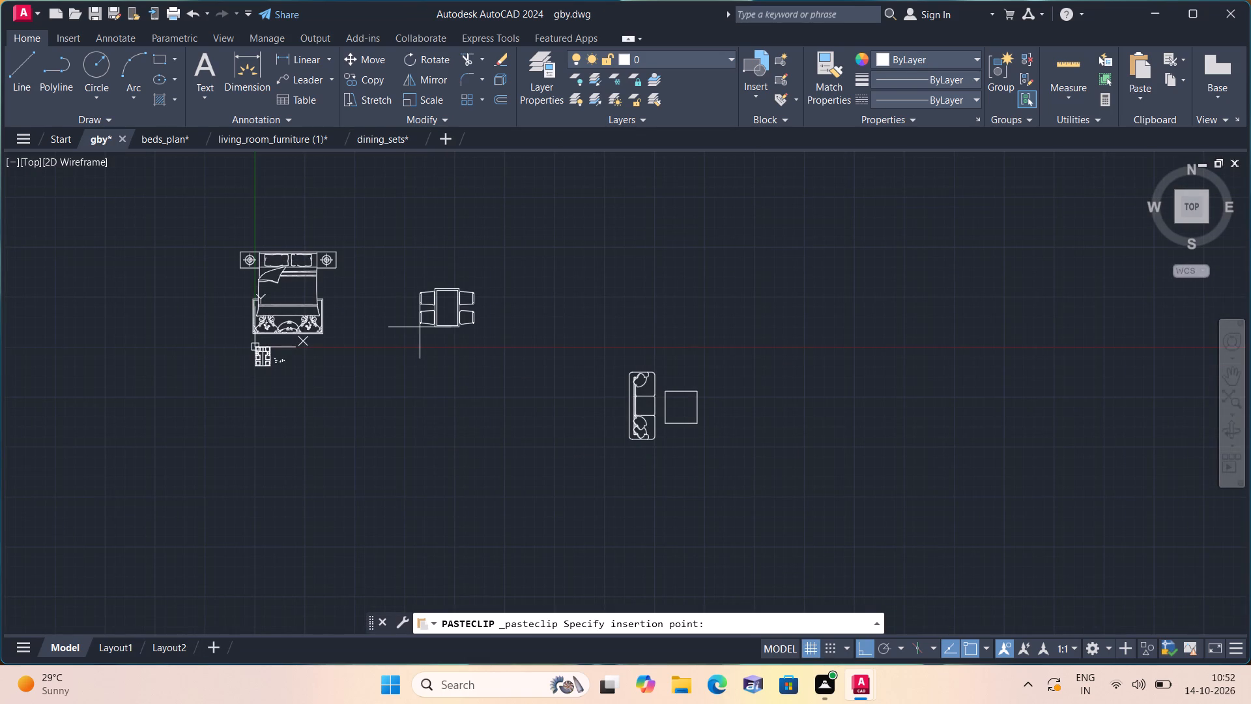
click(420, 327)
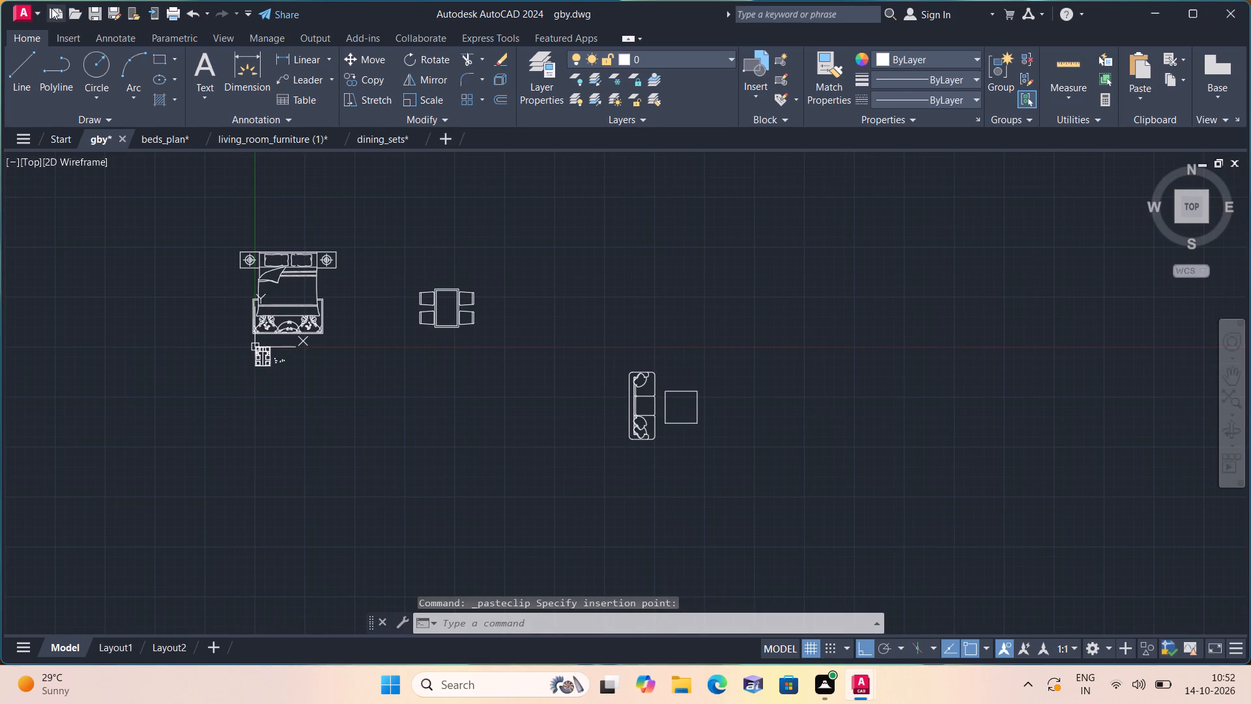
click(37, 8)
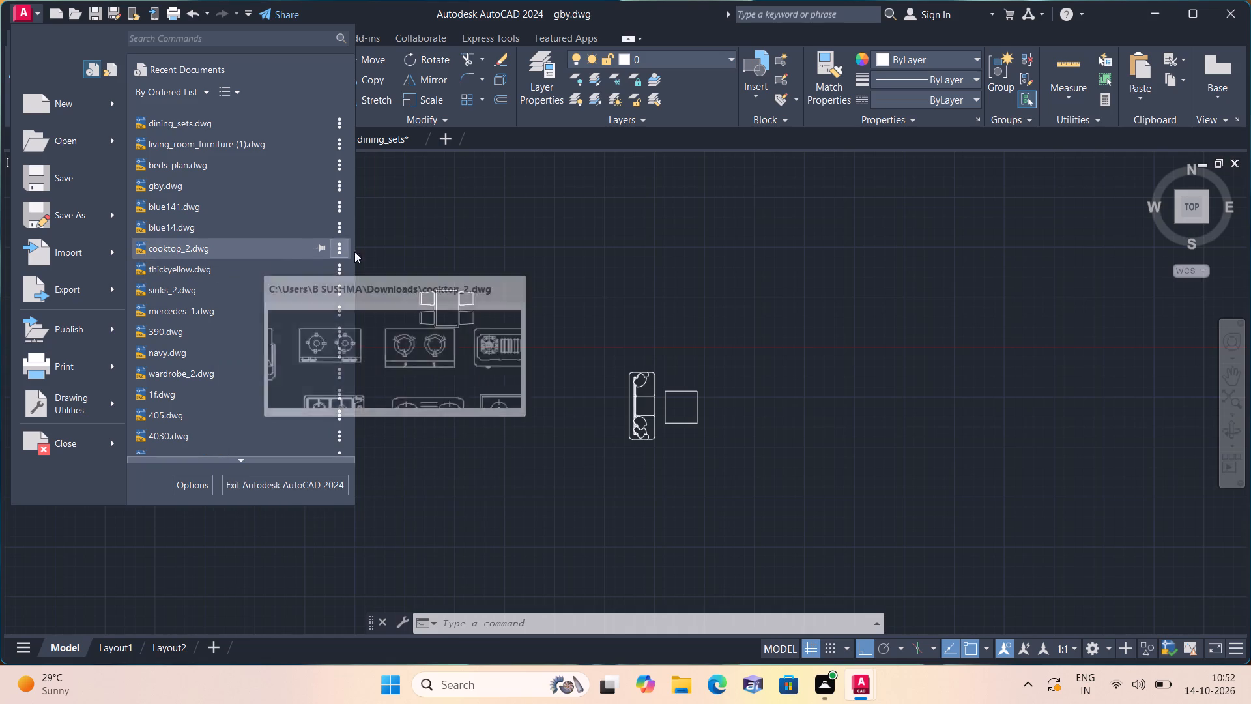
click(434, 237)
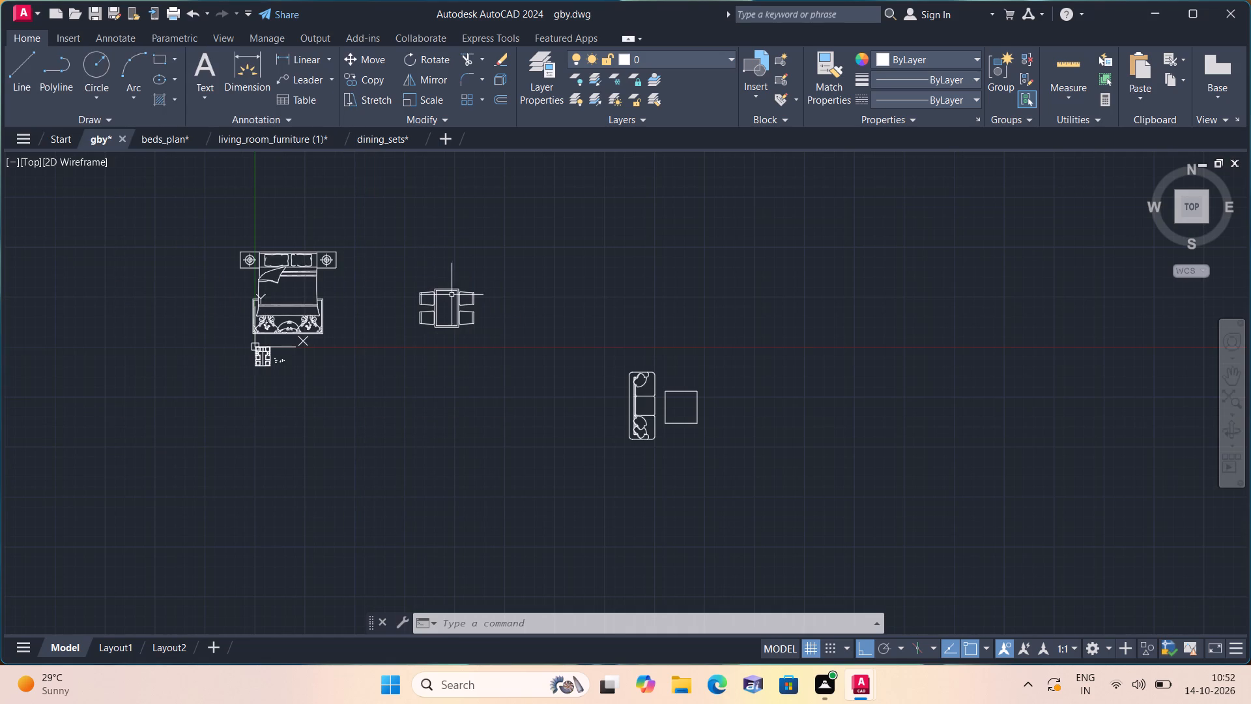
Copy the oval toilet standing apart from the beds in beds_plan.dwg into gby.dwg, south-east of the dining table.
click(154, 133)
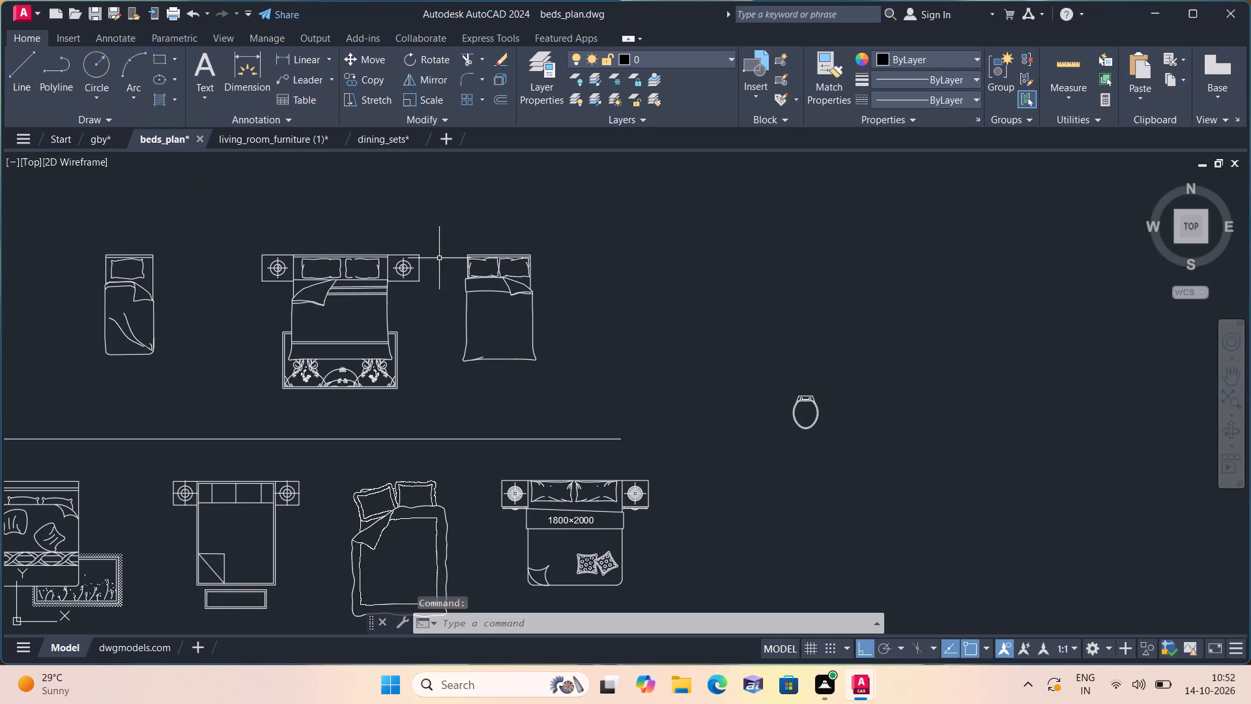
click(646, 325)
click(949, 451)
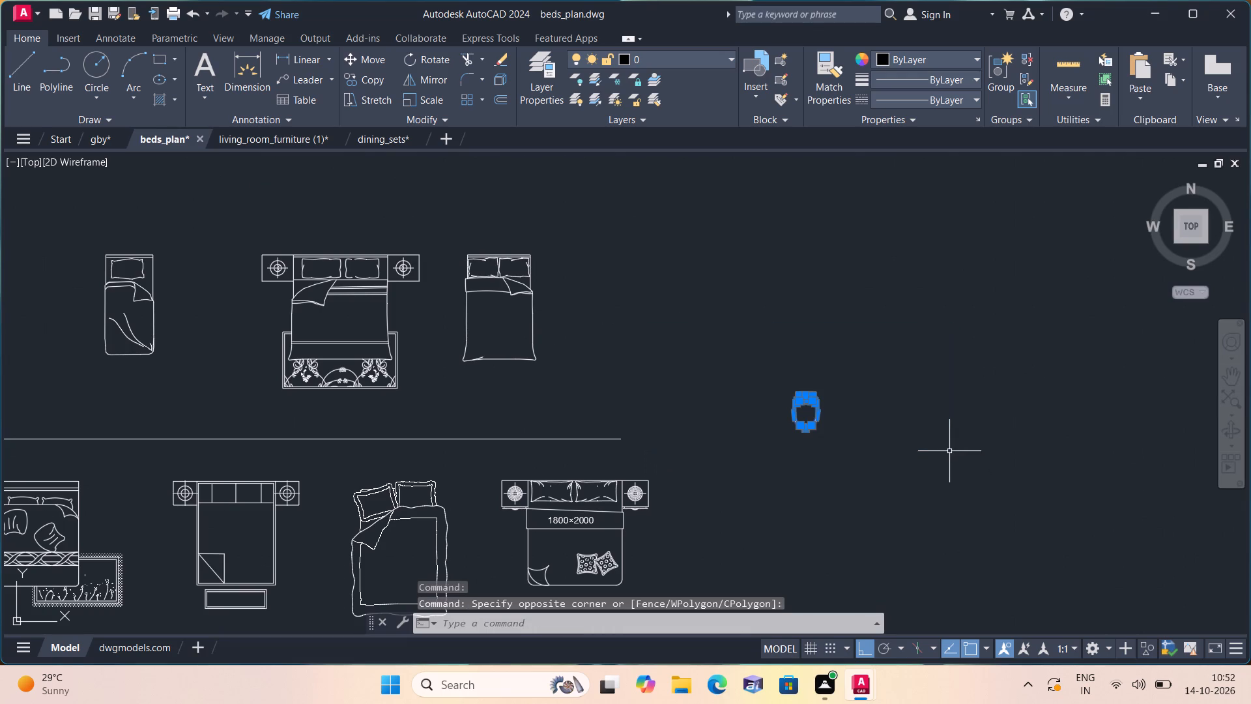
key(ctrl+c)
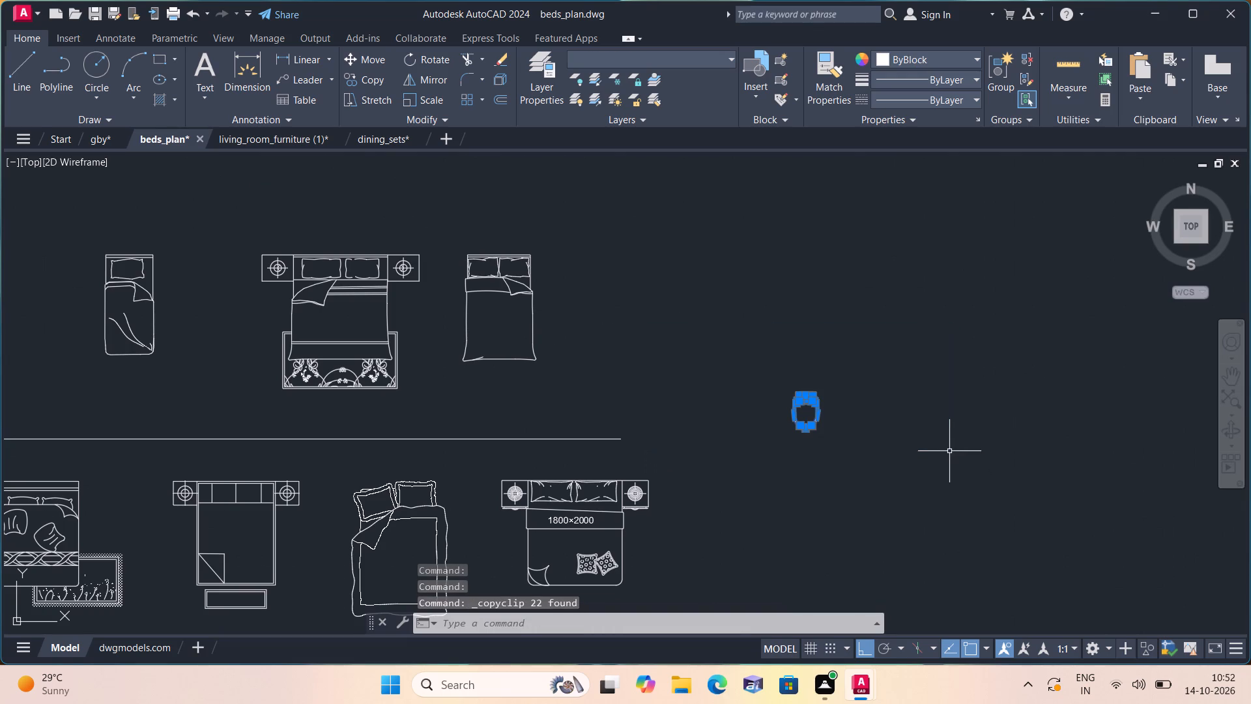
click(88, 137)
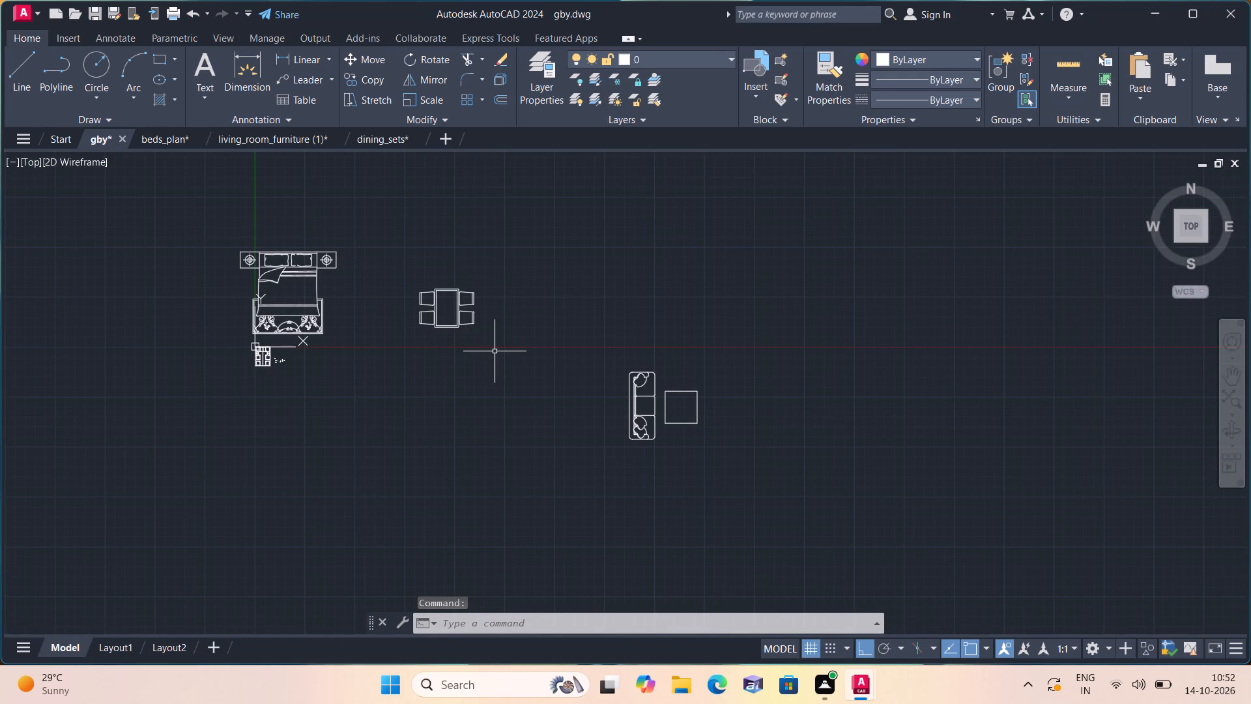
key(ctrl+v)
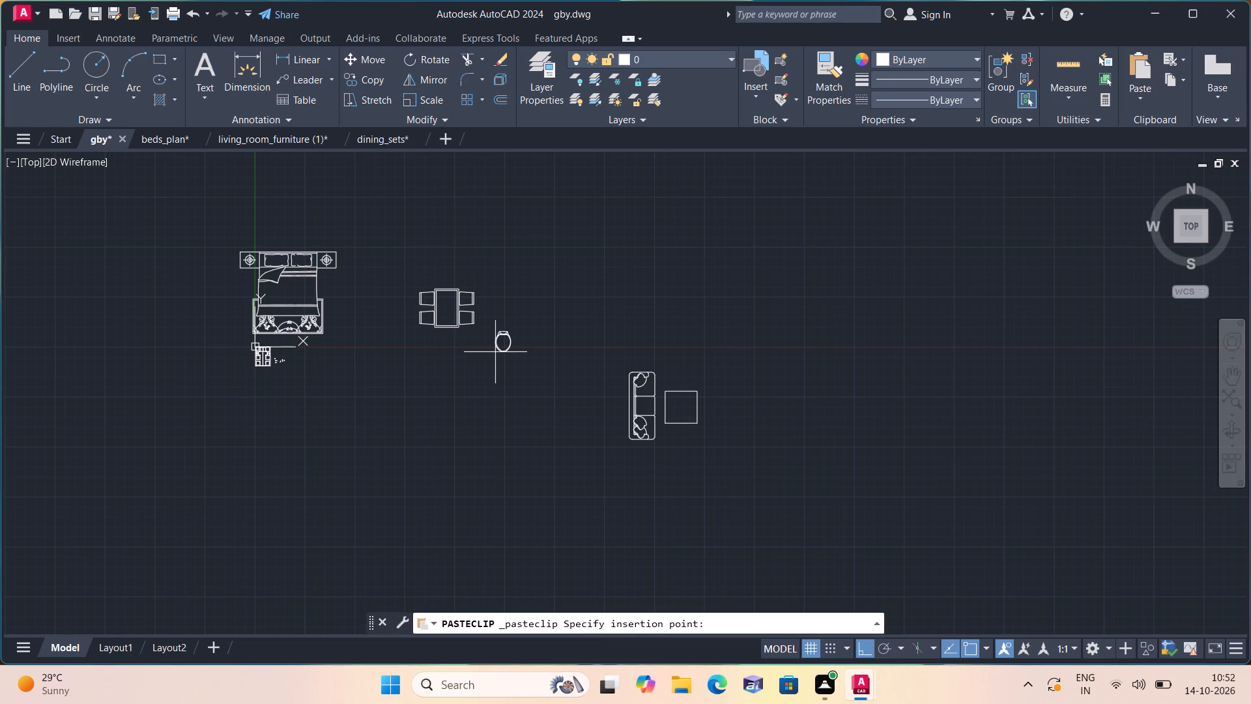
click(476, 394)
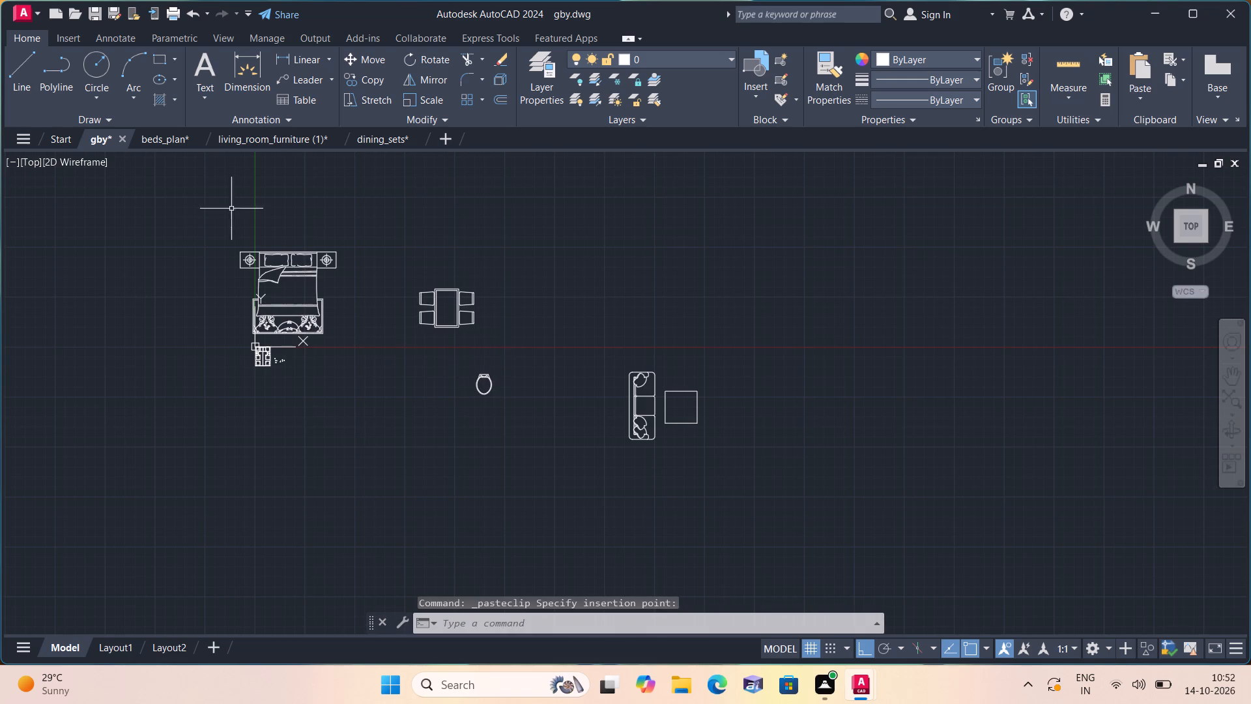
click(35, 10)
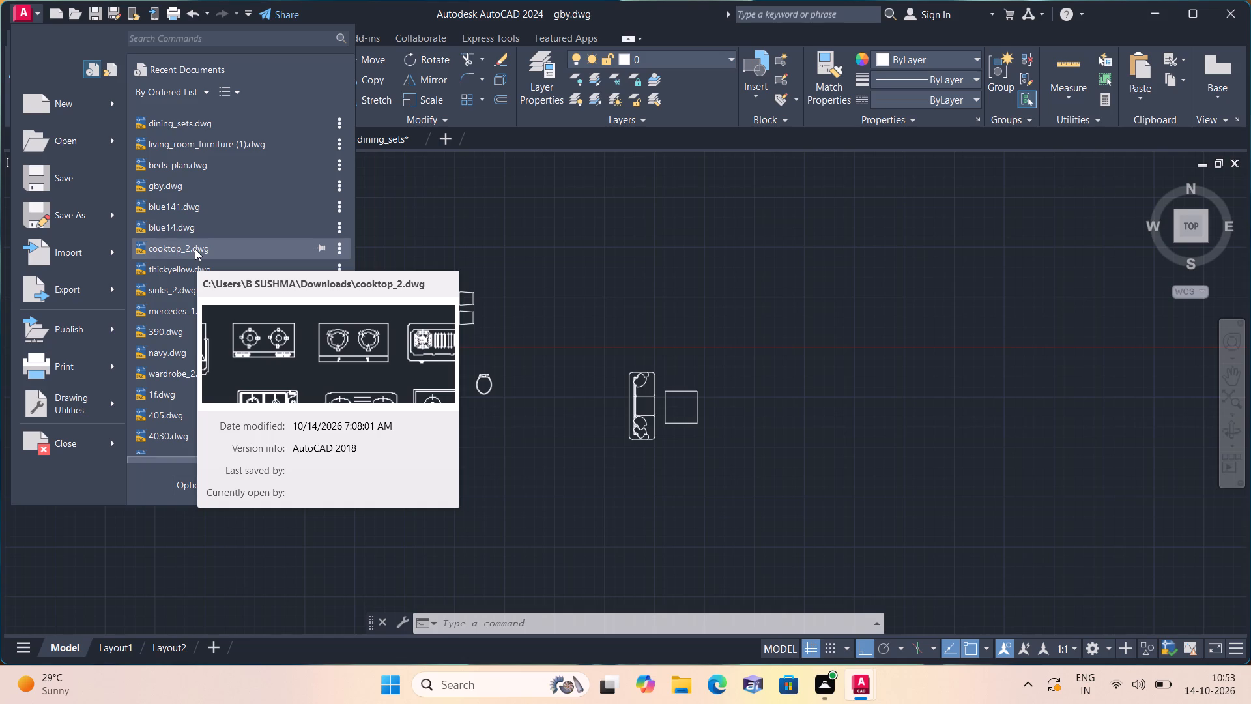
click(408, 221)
Rotate the pasted toilet by 180 degrees.
drag(565, 463, 547, 436)
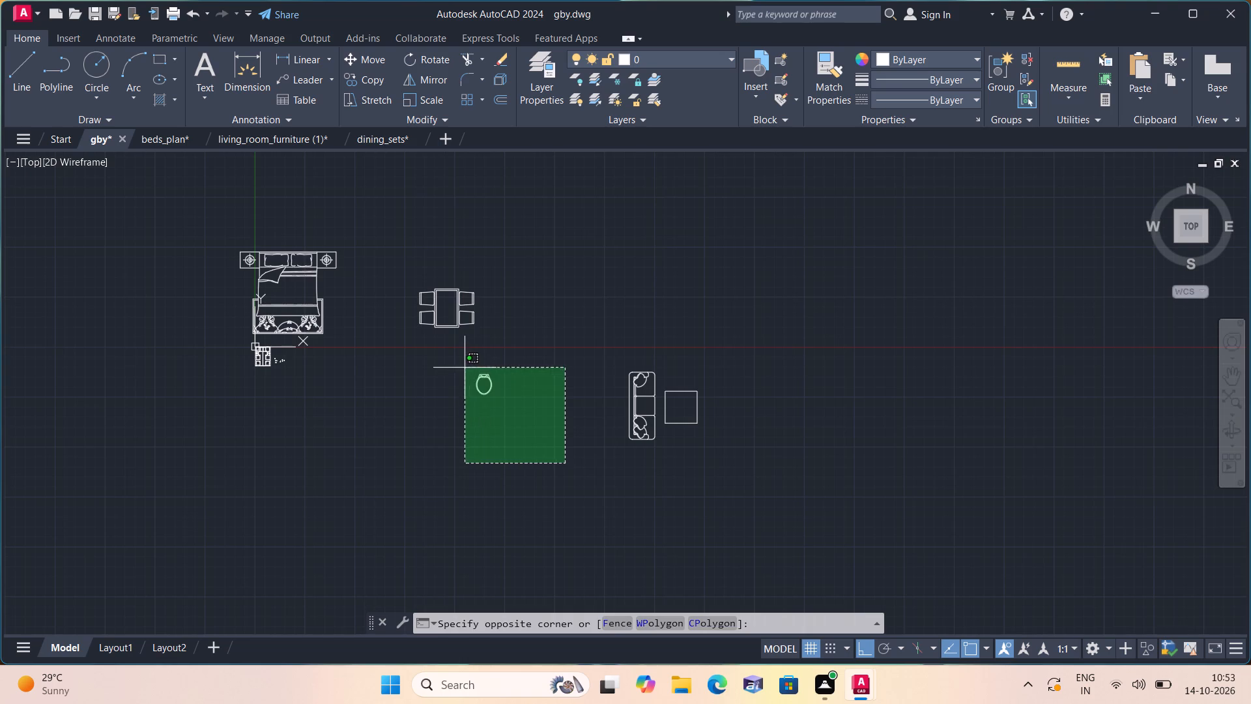
click(450, 359)
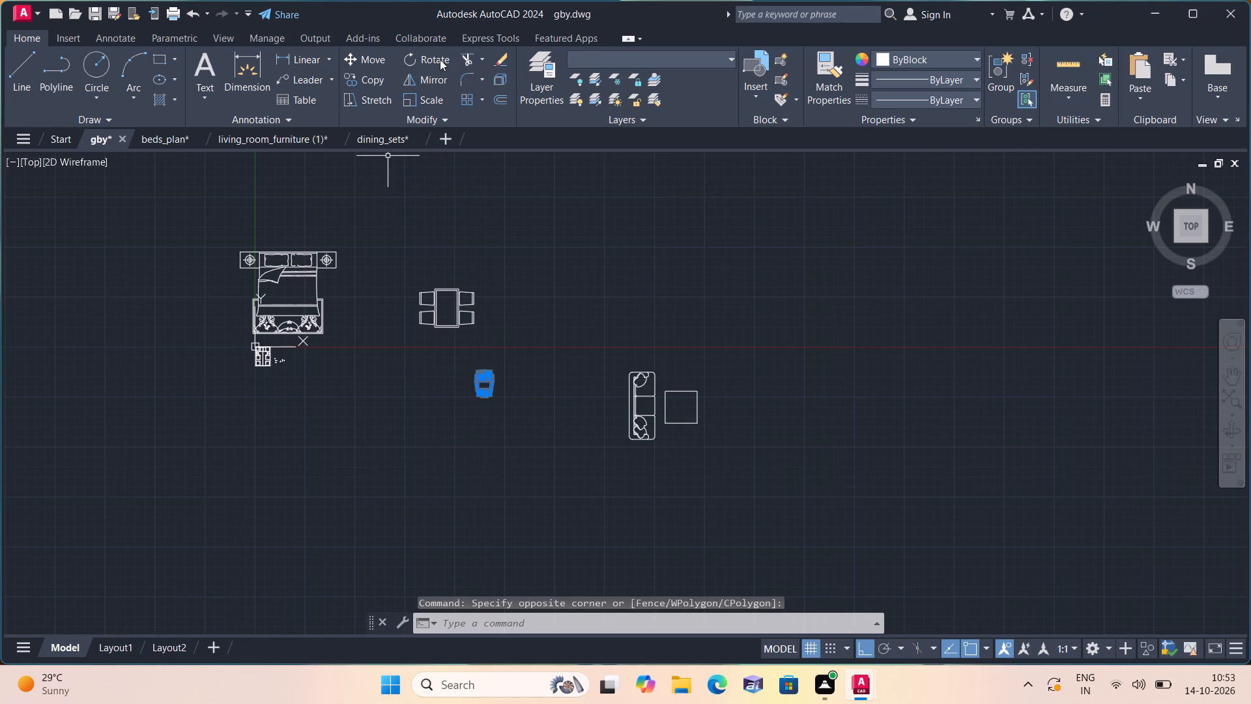
click(440, 59)
click(474, 402)
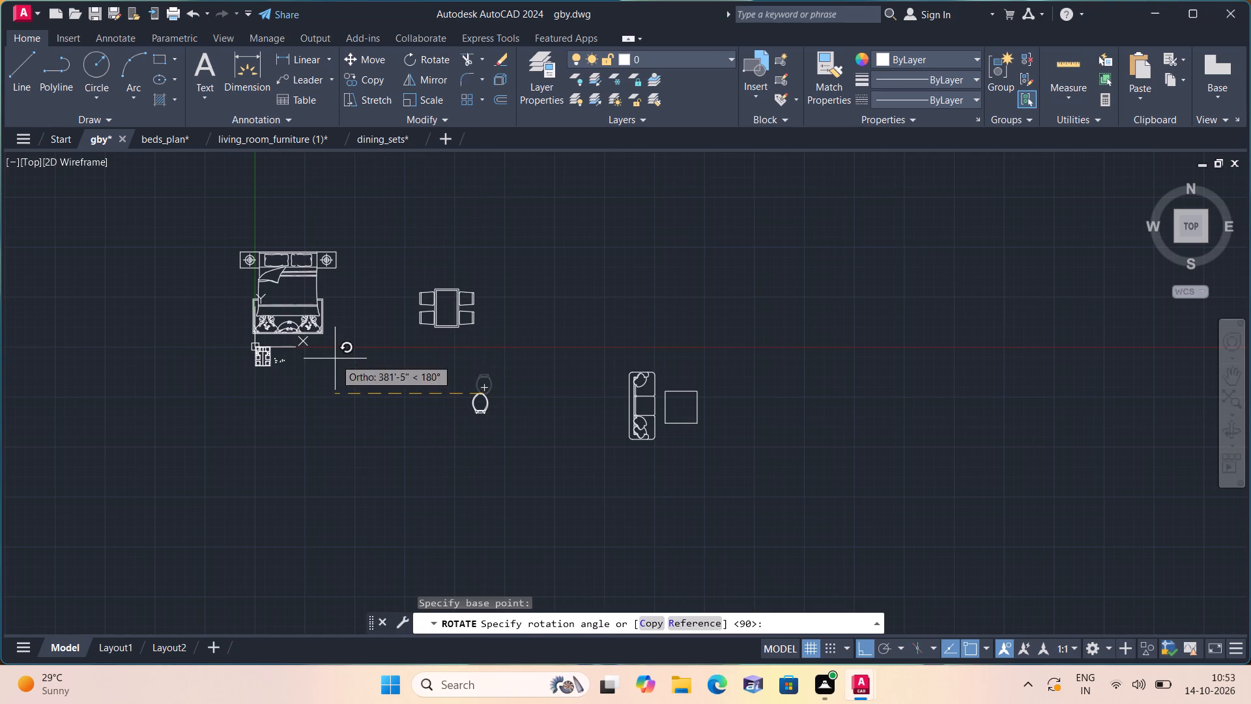
click(335, 359)
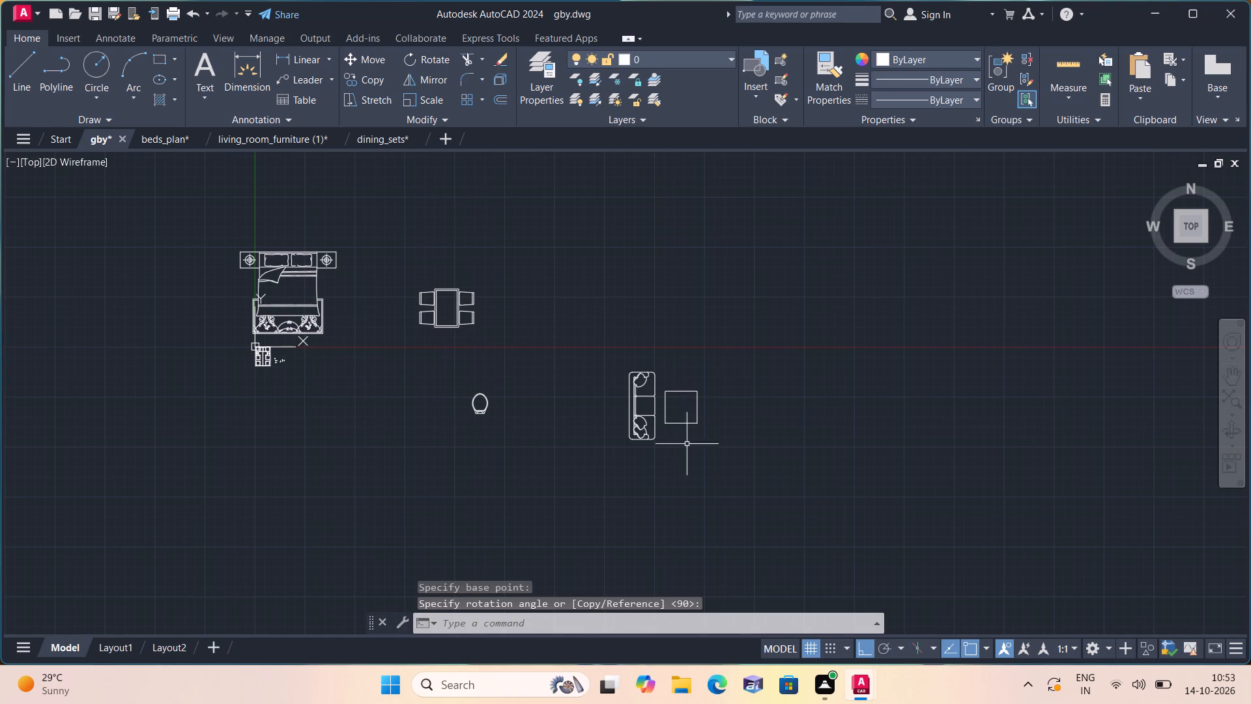
Mirror the sofa and square table about a vertical line to their east, keeping the source objects.
click(716, 471)
click(616, 319)
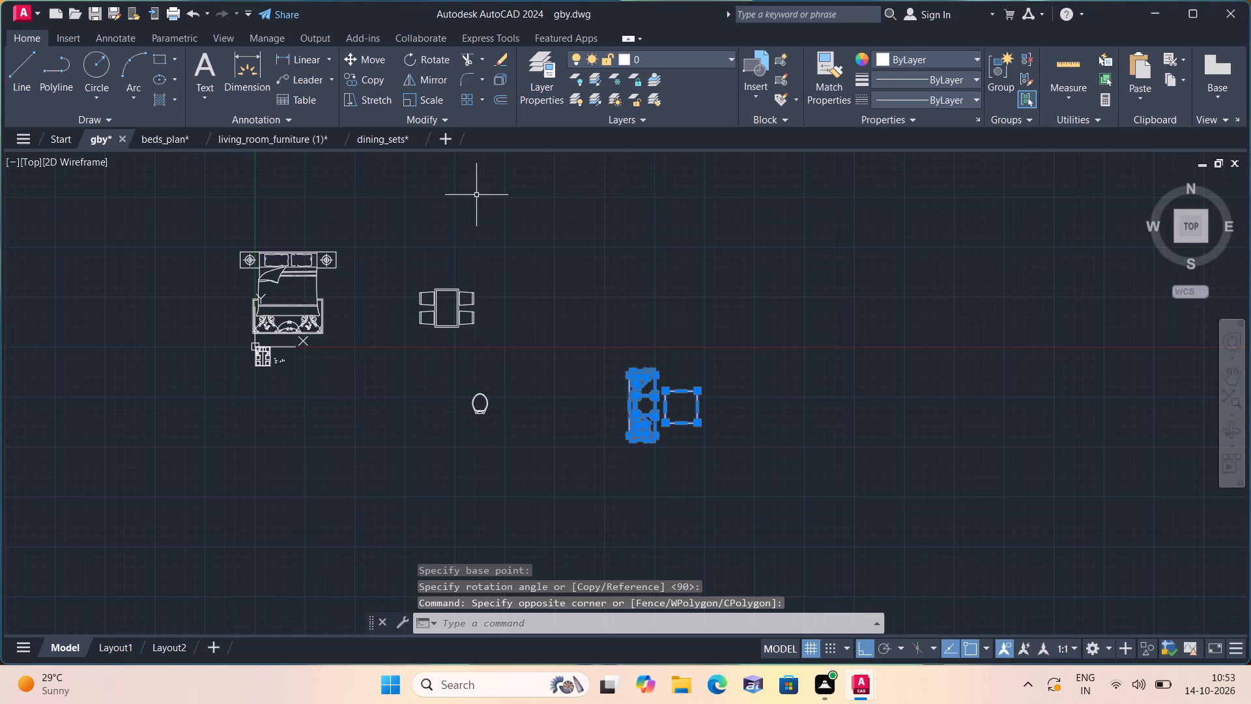
click(429, 82)
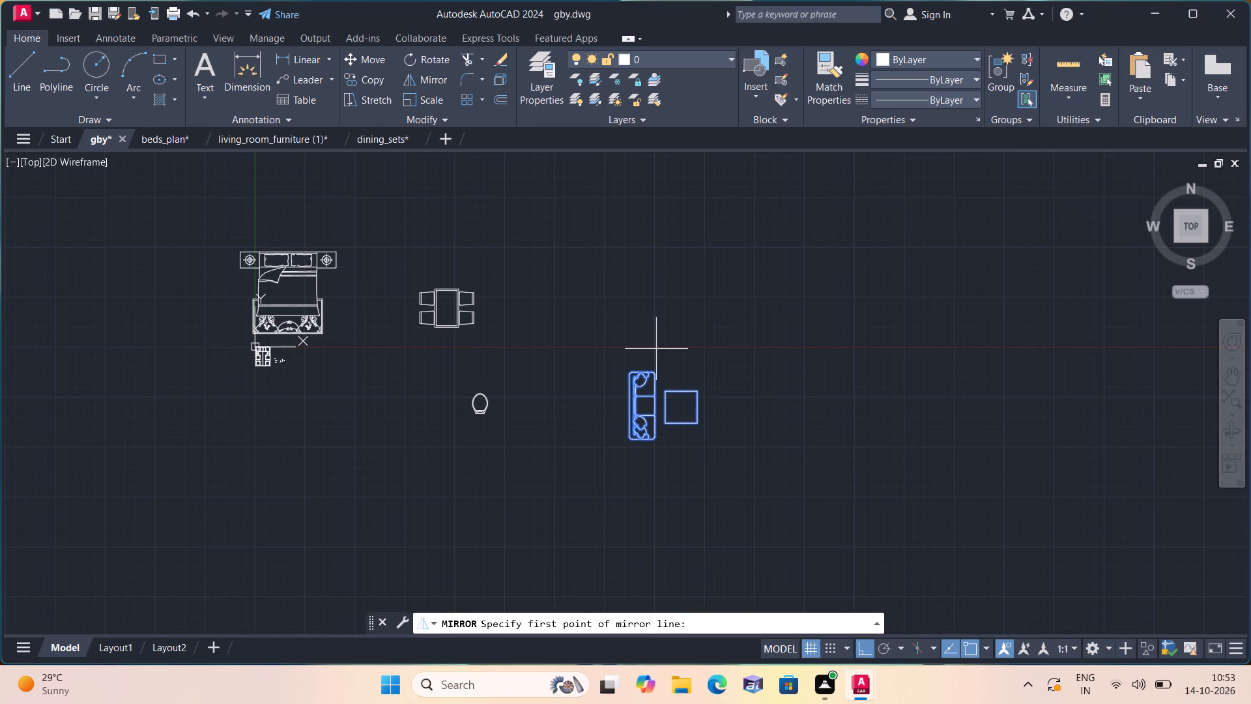
click(774, 467)
click(727, 291)
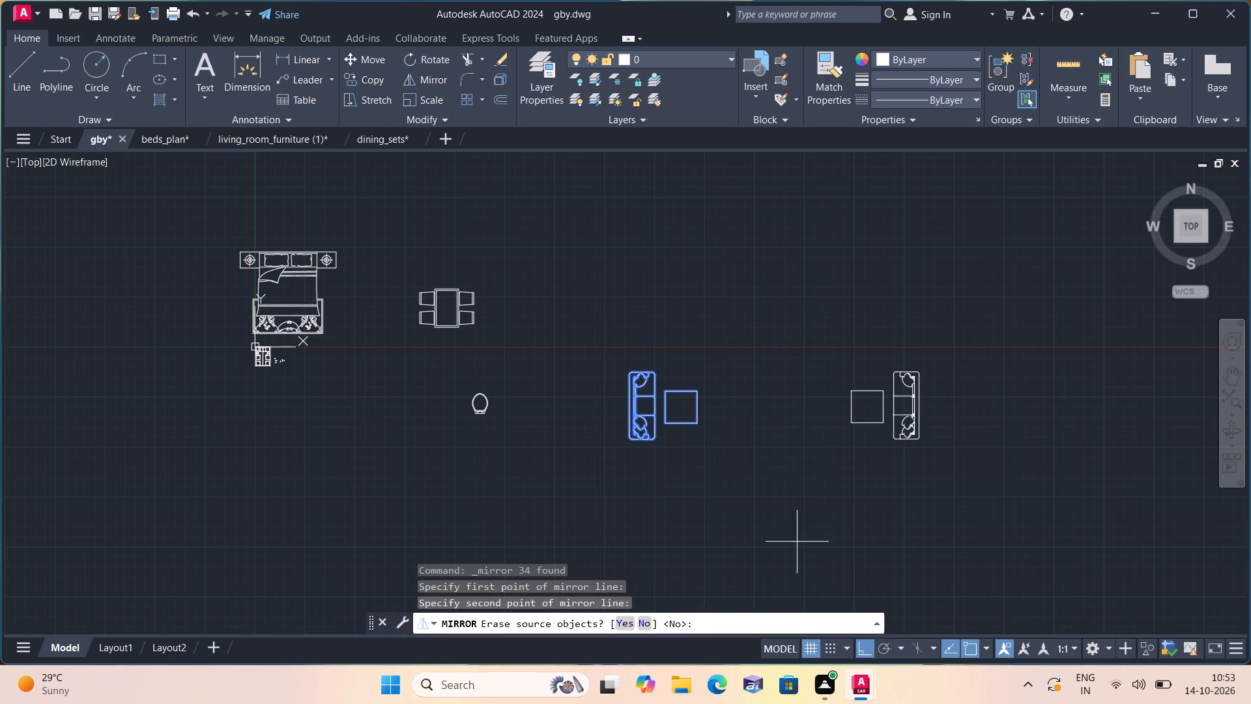
click(644, 621)
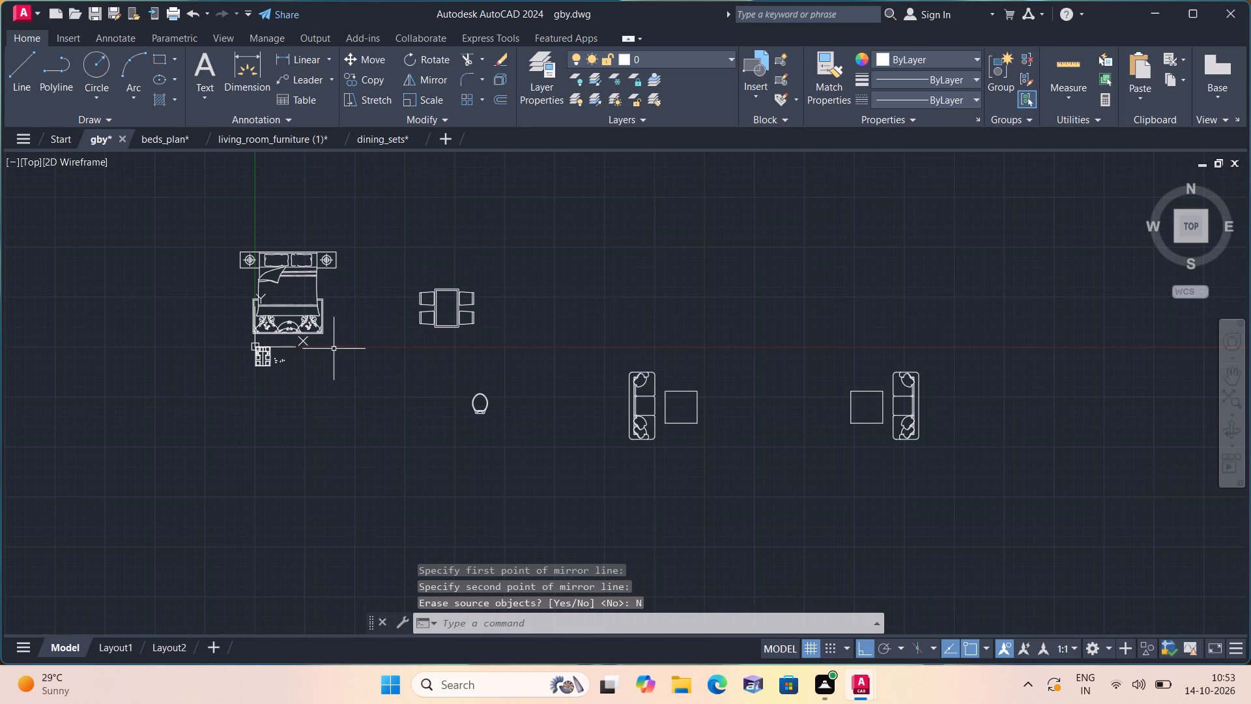
Rotate the double bed with its bedside tables and rug by 90 degrees so the headboard faces west.
scroll(237, 310, up, 2)
scroll(360, 379, up, 1)
click(539, 394)
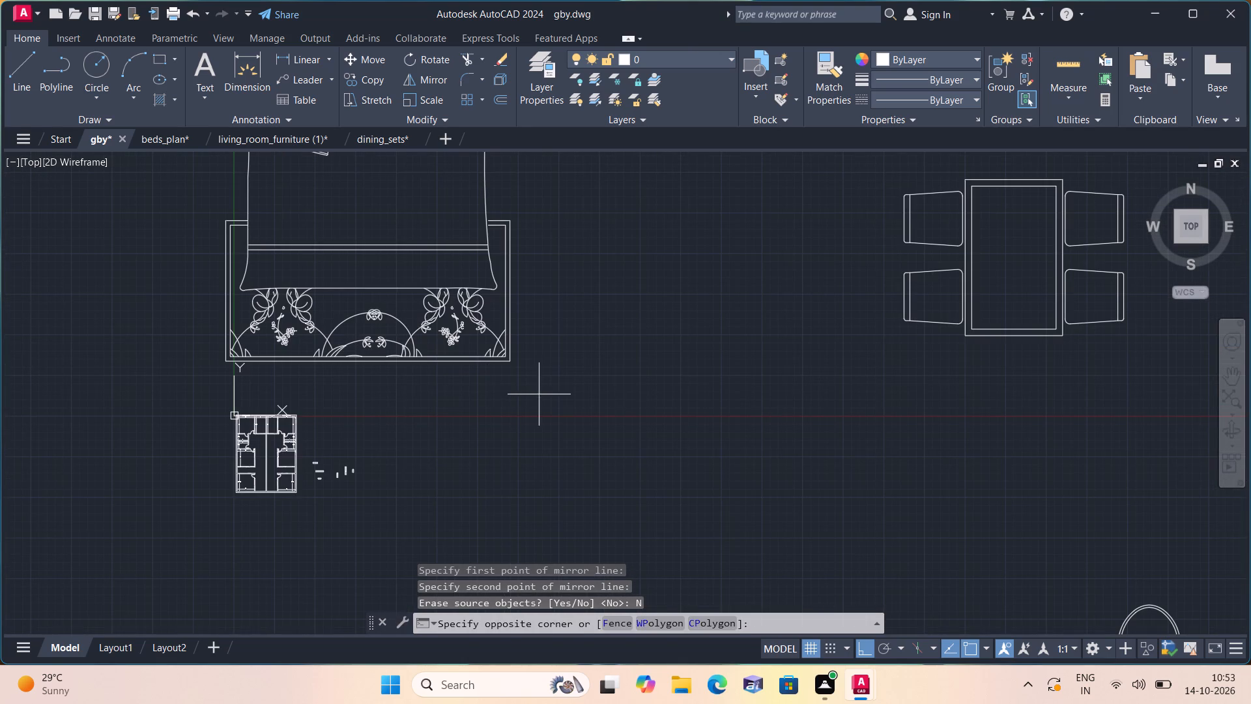
middle_drag(323, 257, 431, 393)
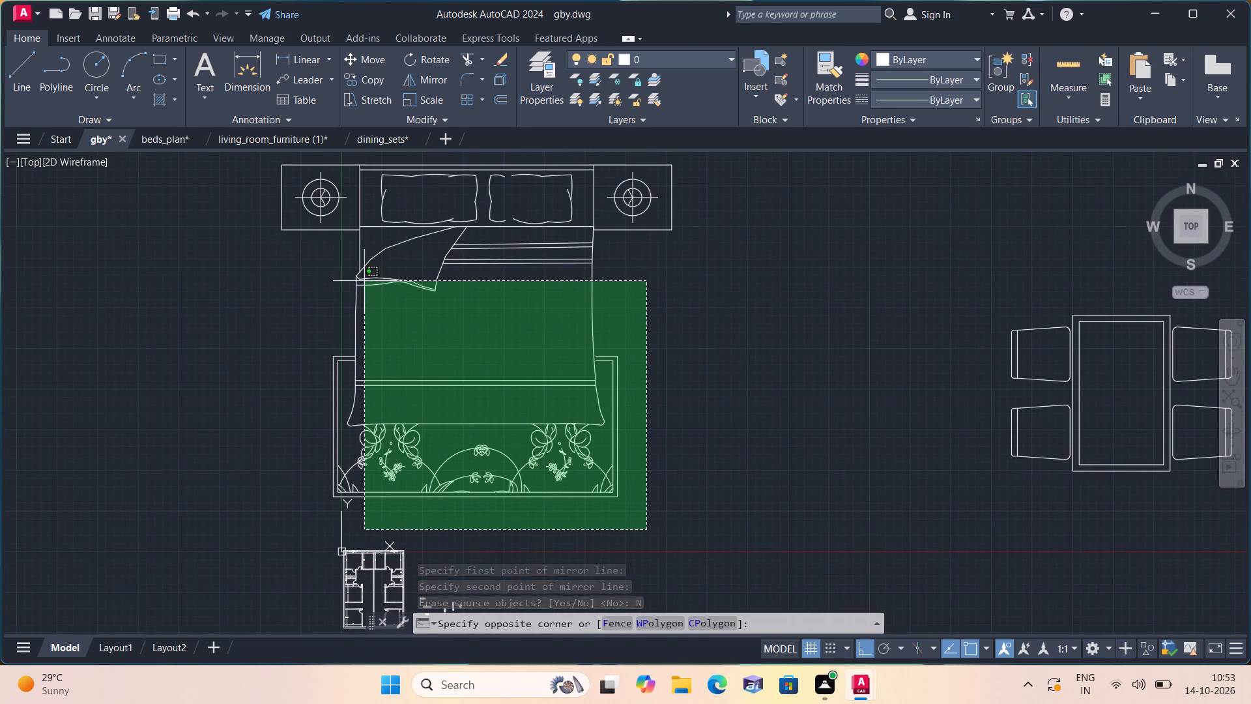
middle_drag(293, 205, 338, 284)
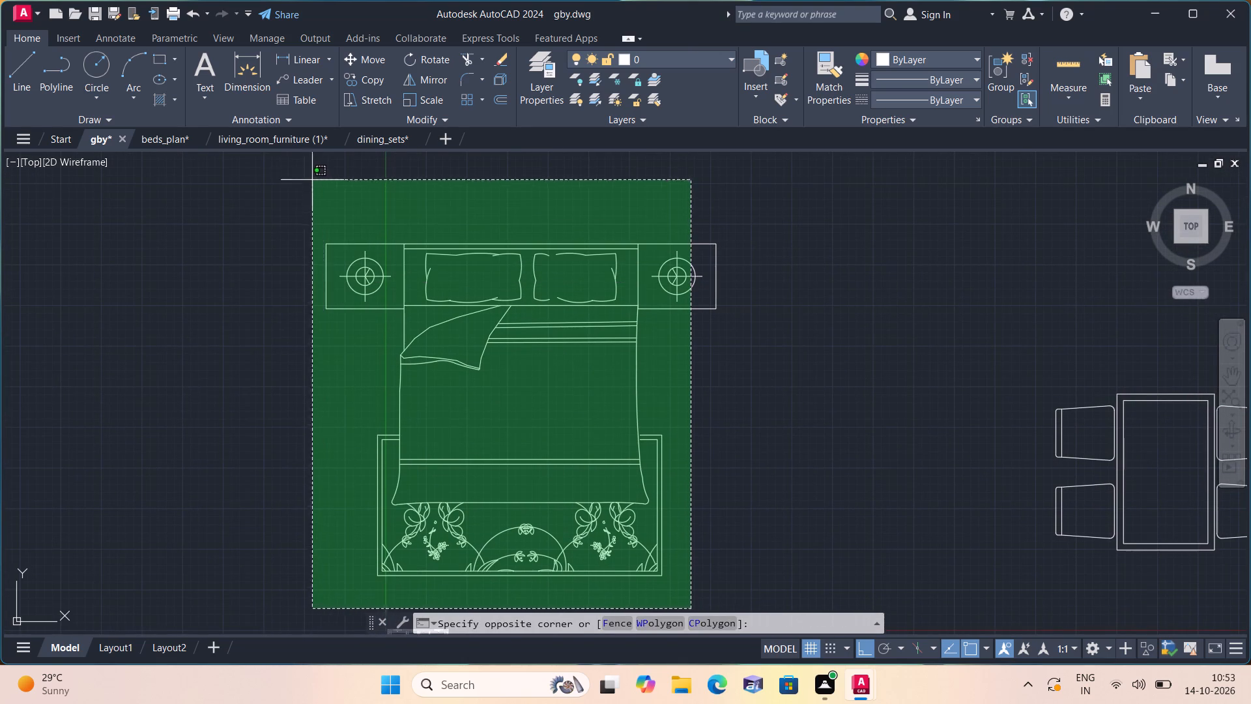
click(296, 177)
click(427, 64)
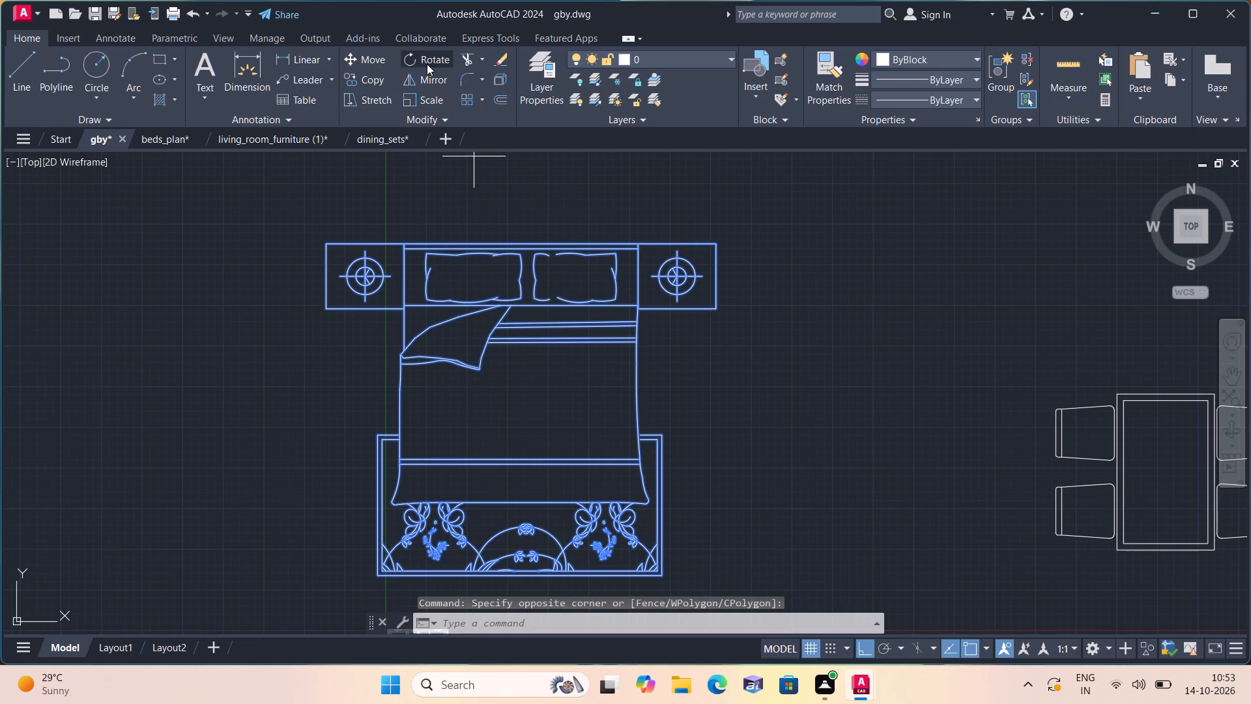
click(457, 261)
scroll(440, 188, down, 2)
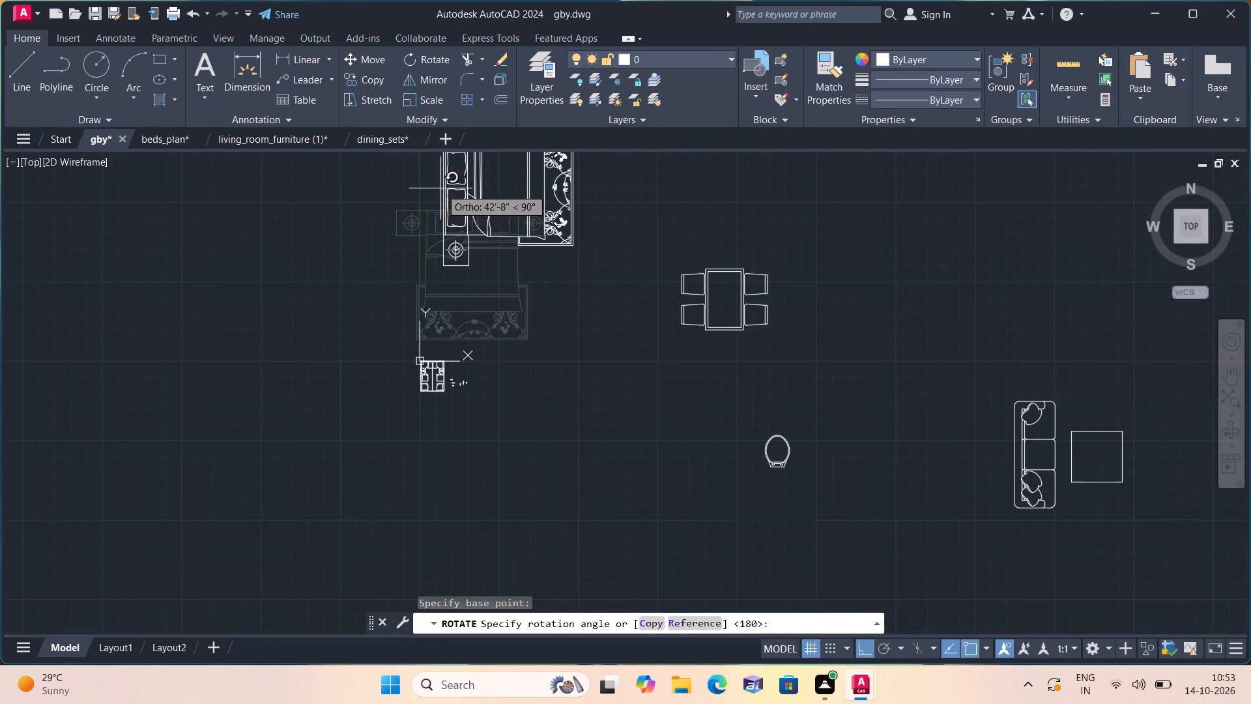
middle_drag(440, 188, 459, 245)
click(463, 211)
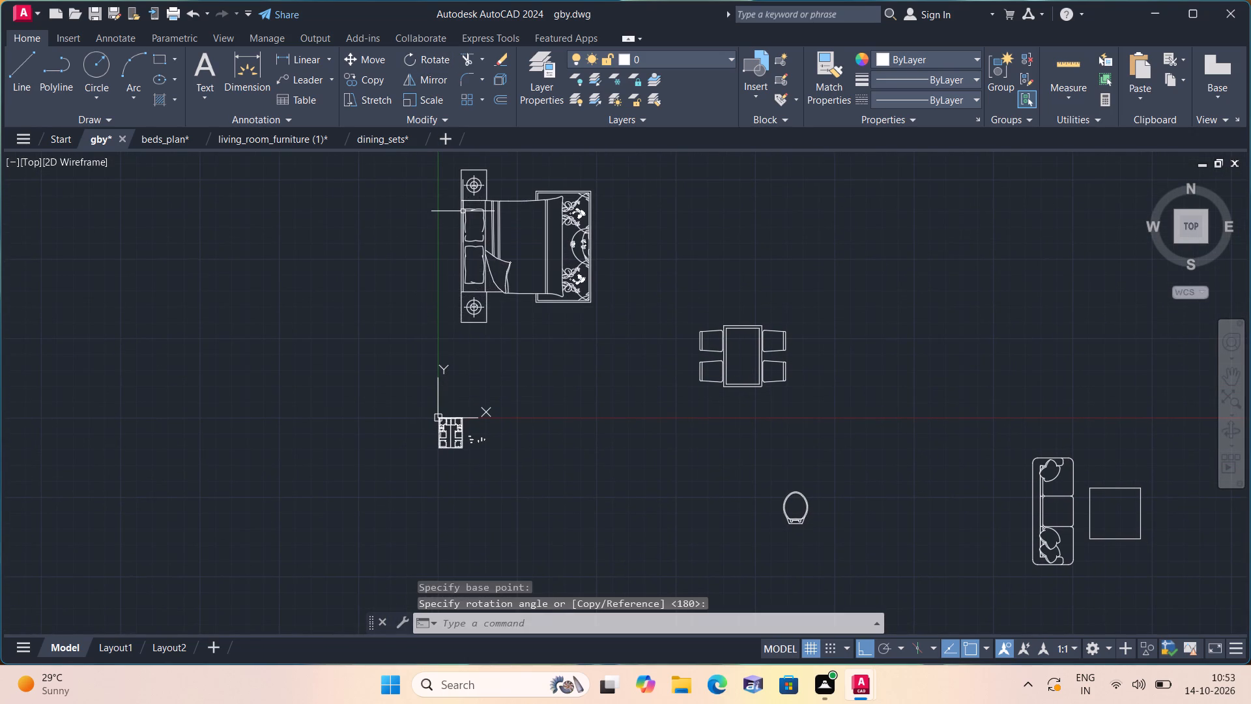
Mirror the rotated bed set about a vertical line to its east, keeping the source objects.
click(612, 352)
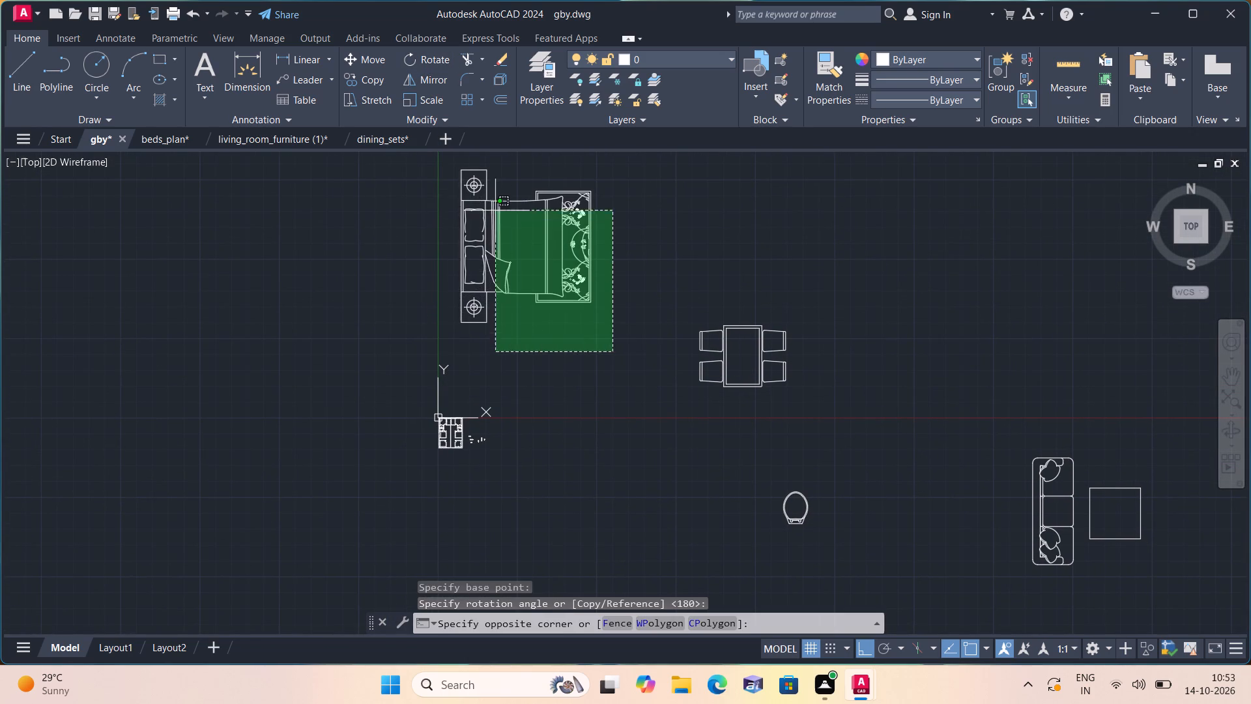
click(429, 165)
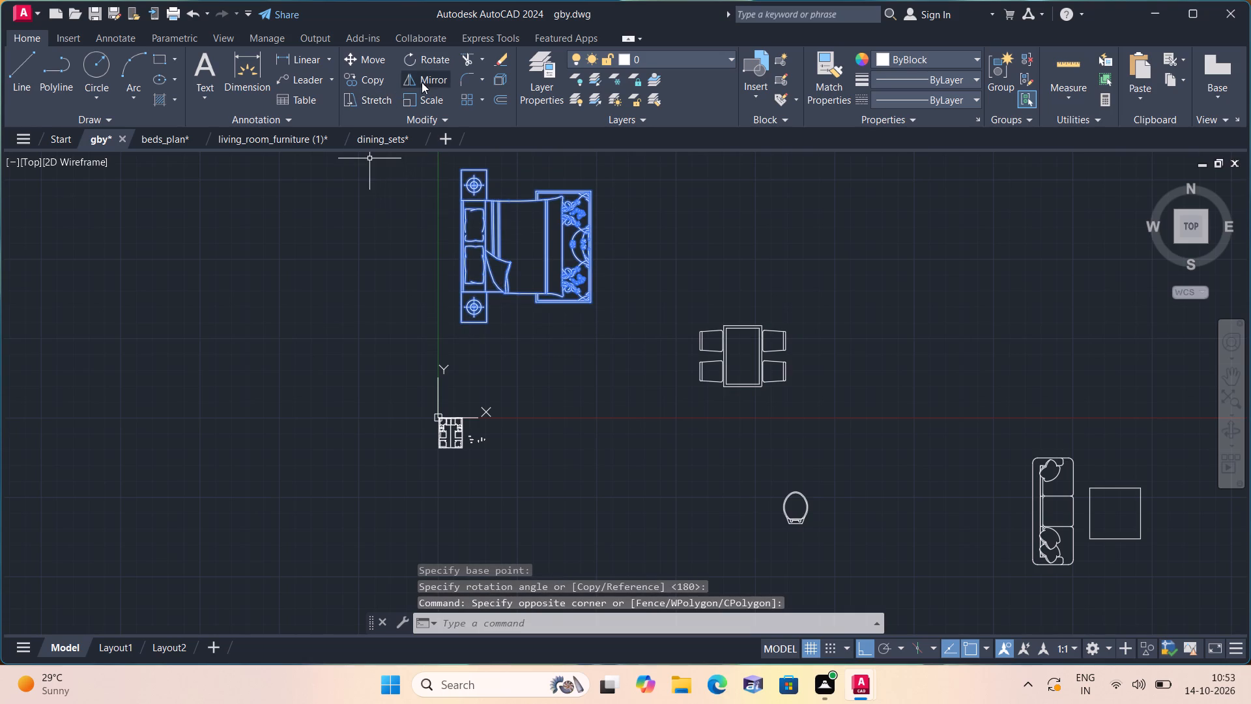
click(425, 81)
click(674, 324)
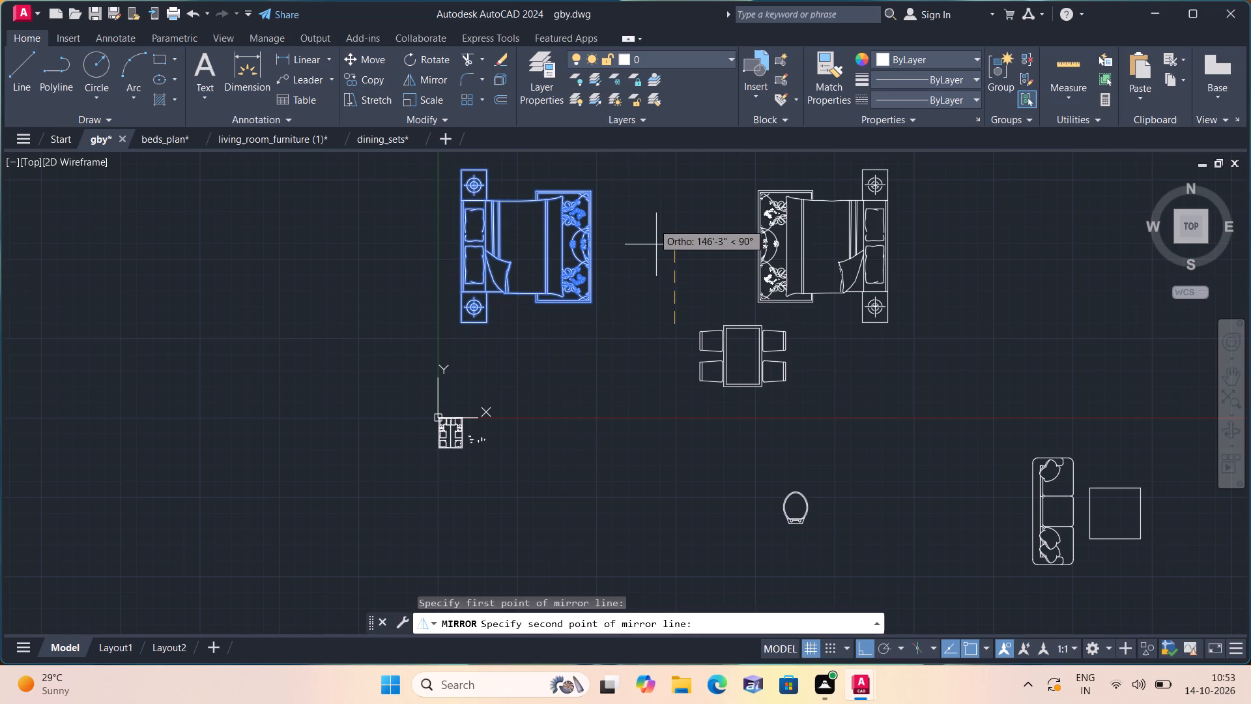
click(652, 212)
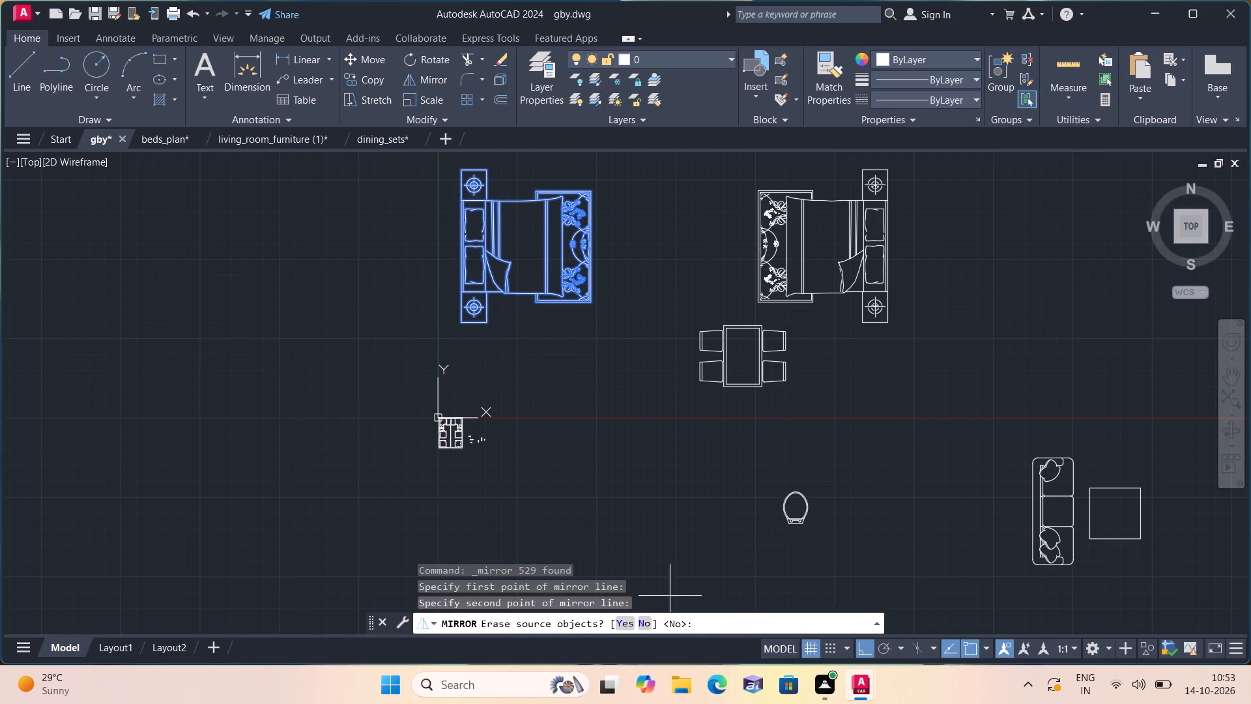
click(642, 621)
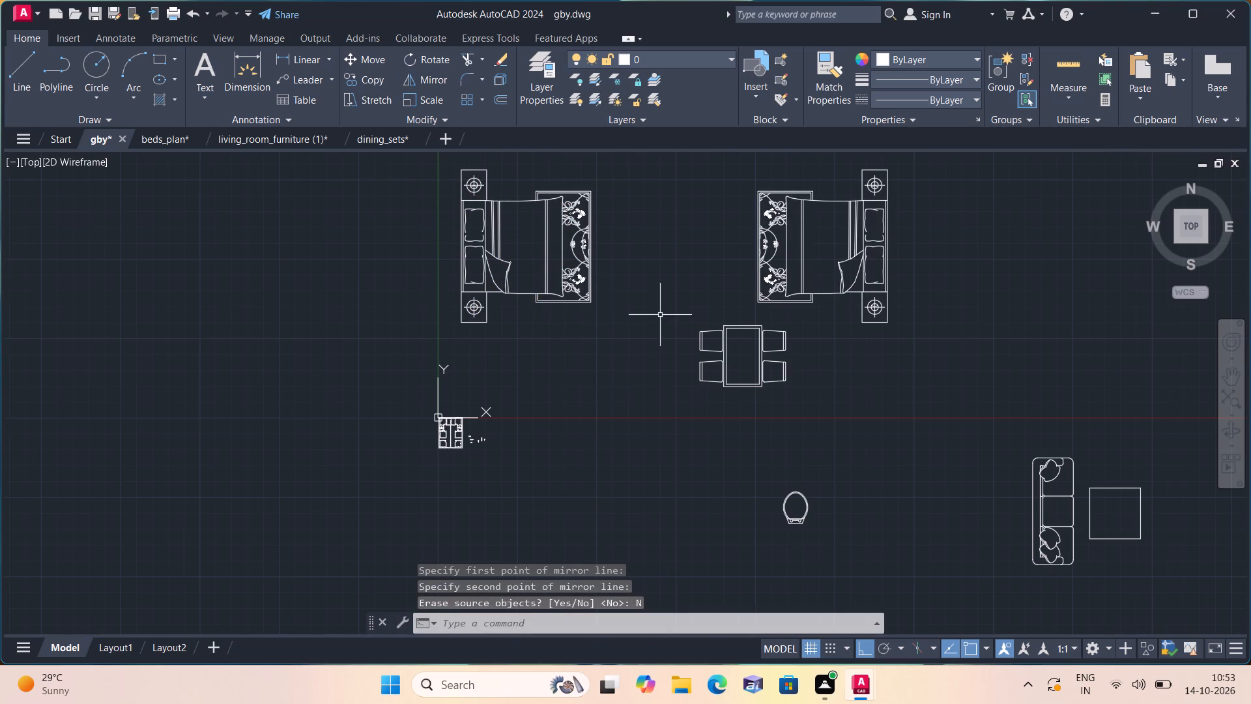
Copy the west bed set with its bedside tables and rug straight north of the original.
middle_drag(653, 303, 635, 377)
click(599, 402)
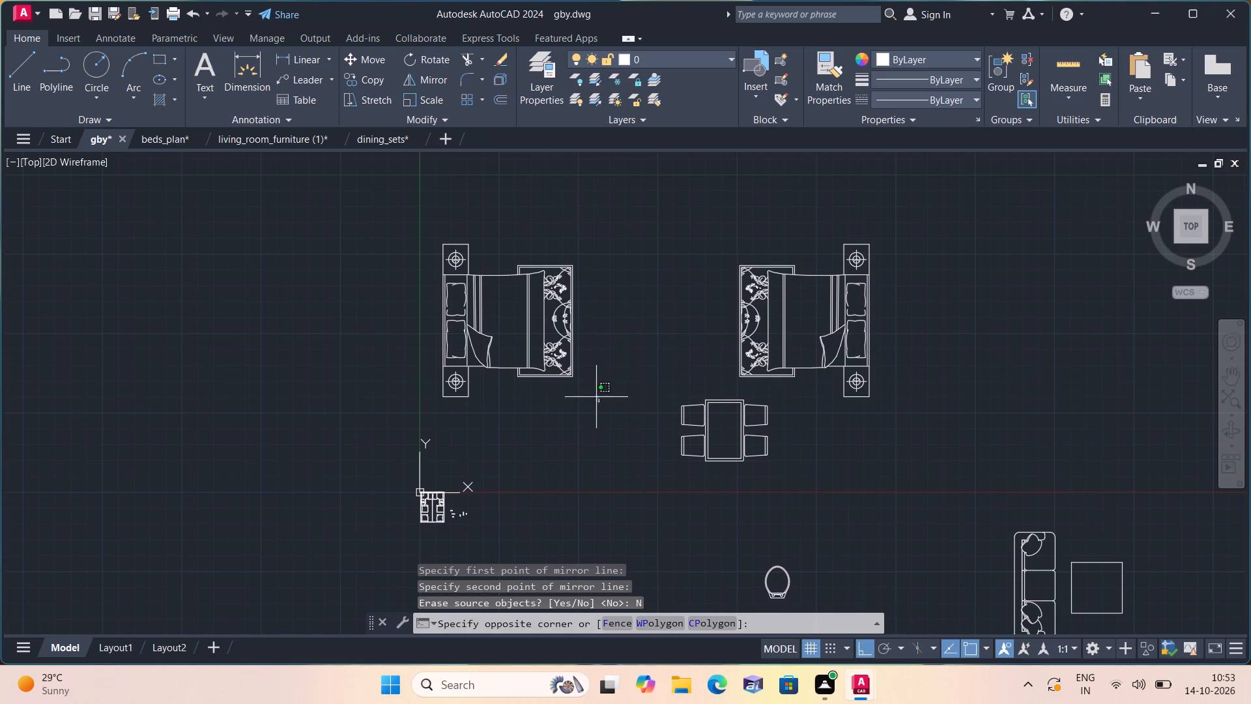
click(369, 203)
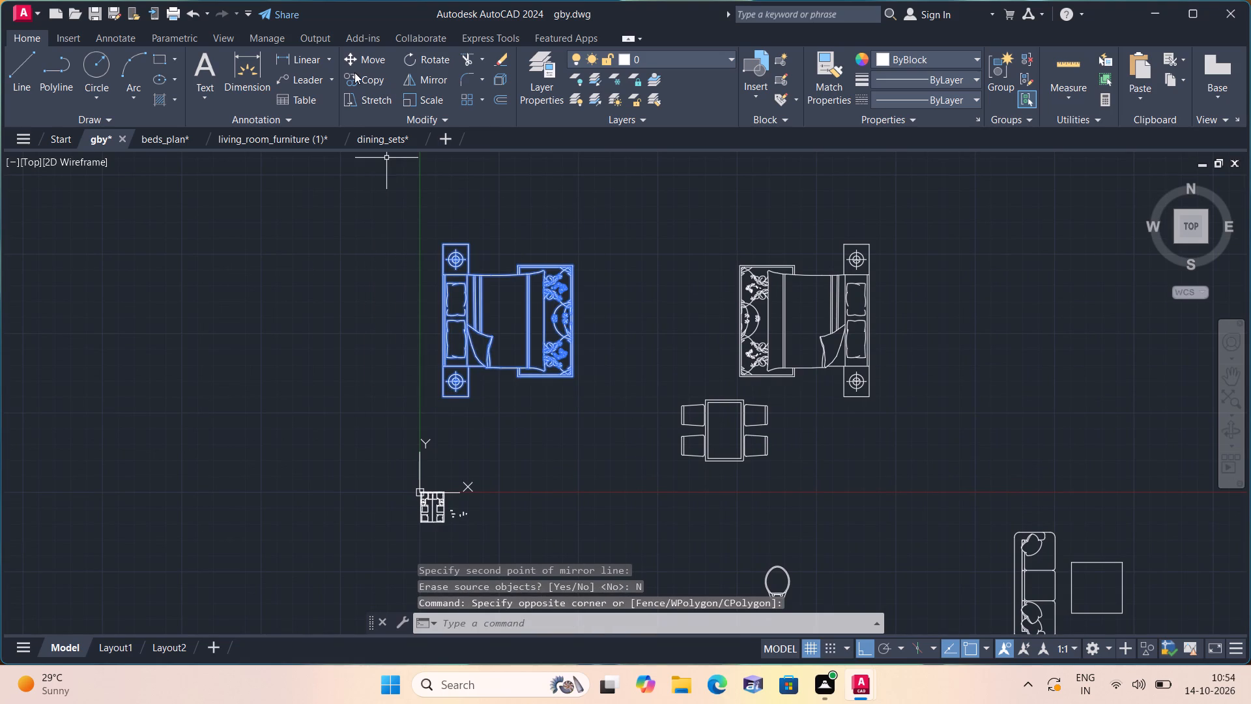
click(354, 72)
click(539, 323)
middle_drag(548, 269, 584, 400)
scroll(548, 269, down, 1)
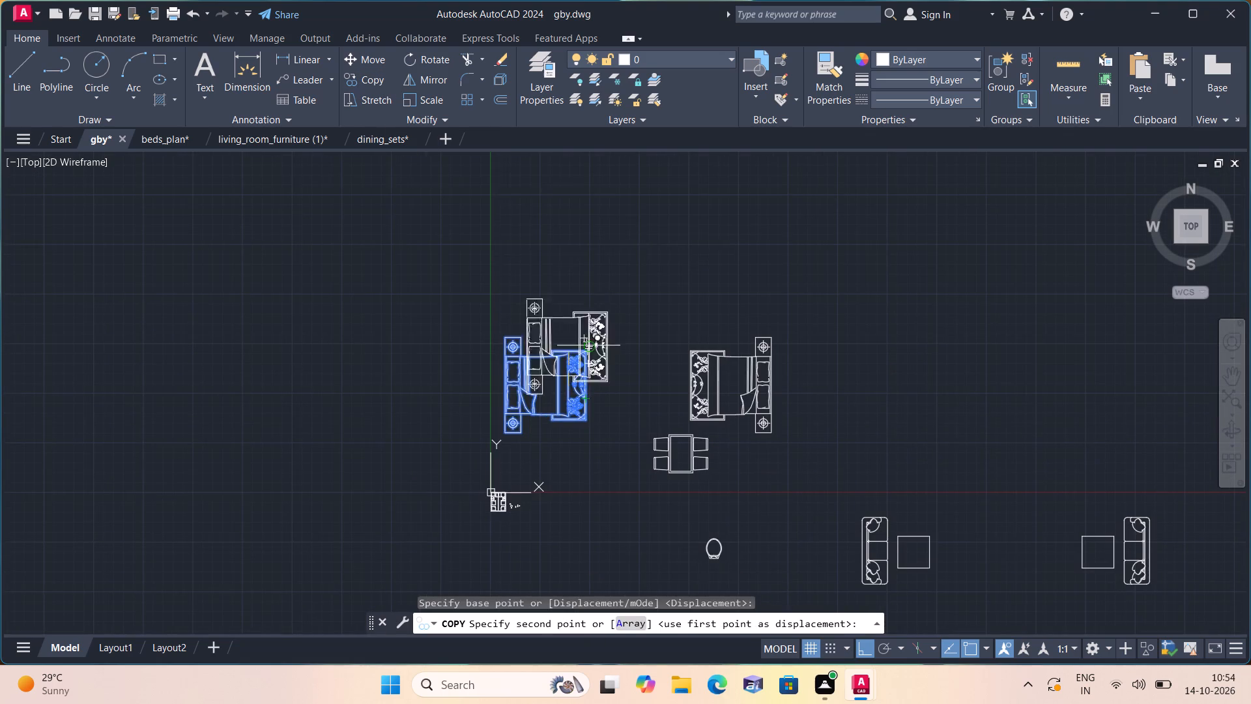
click(614, 214)
key(Escape)
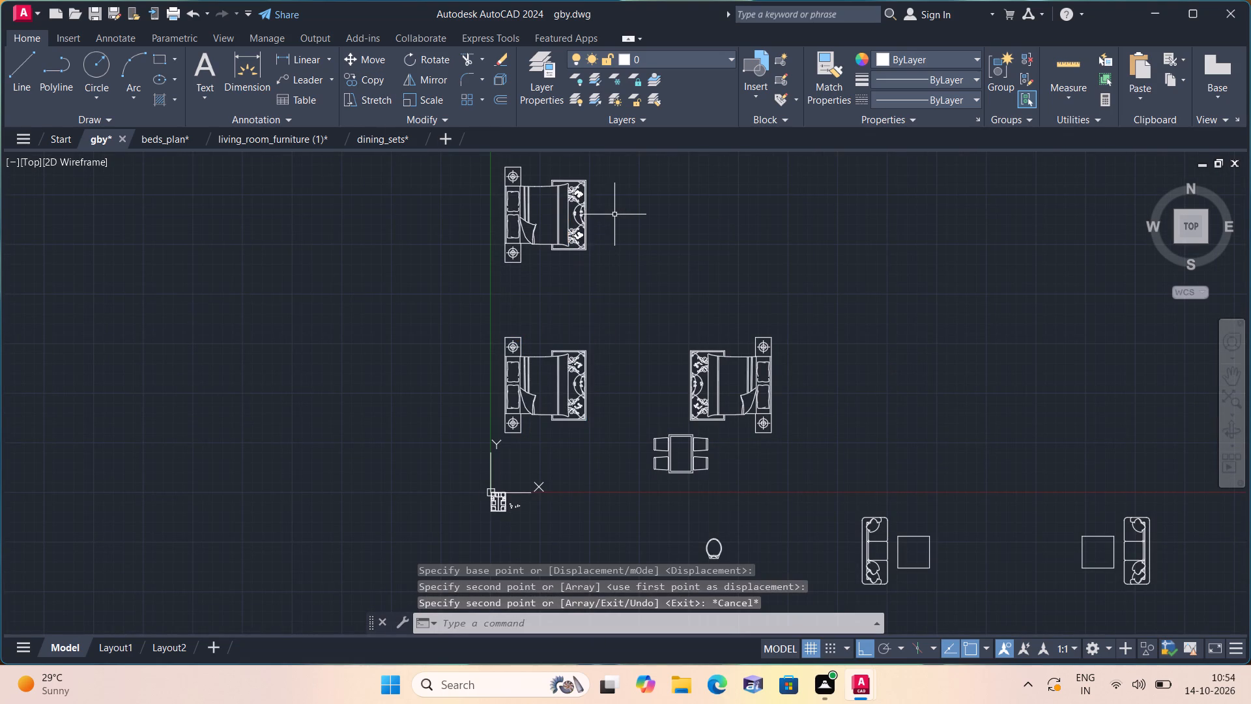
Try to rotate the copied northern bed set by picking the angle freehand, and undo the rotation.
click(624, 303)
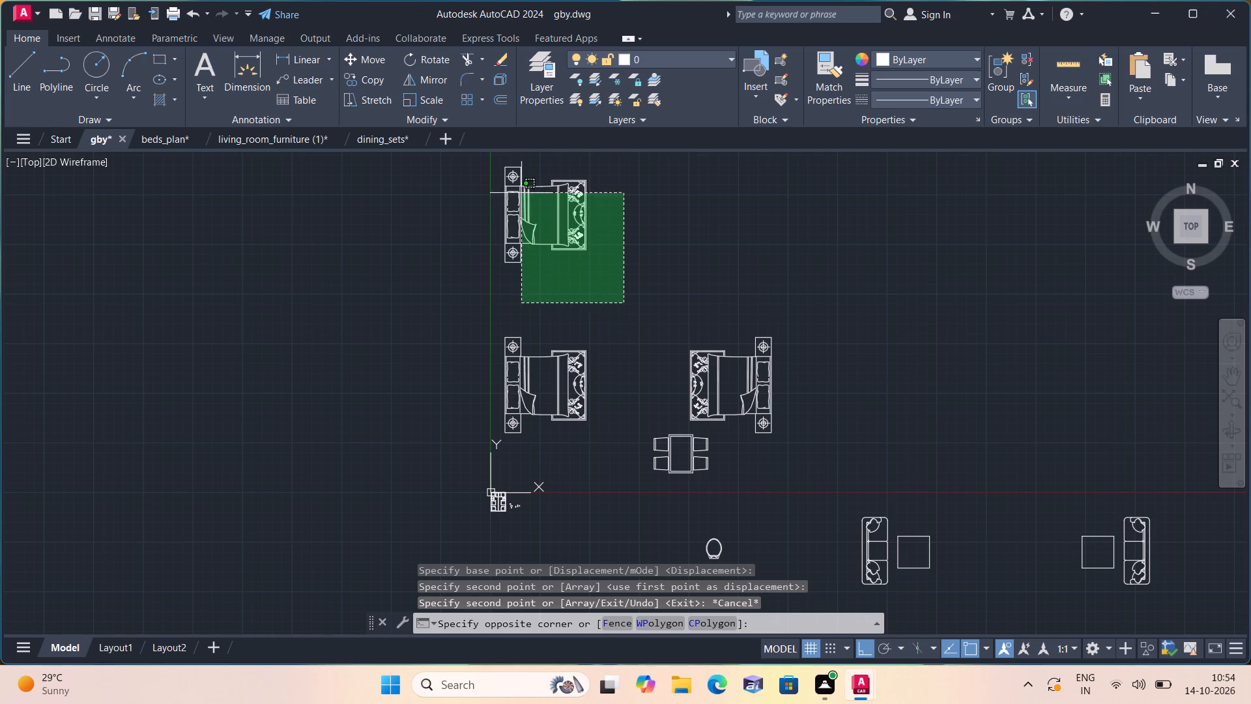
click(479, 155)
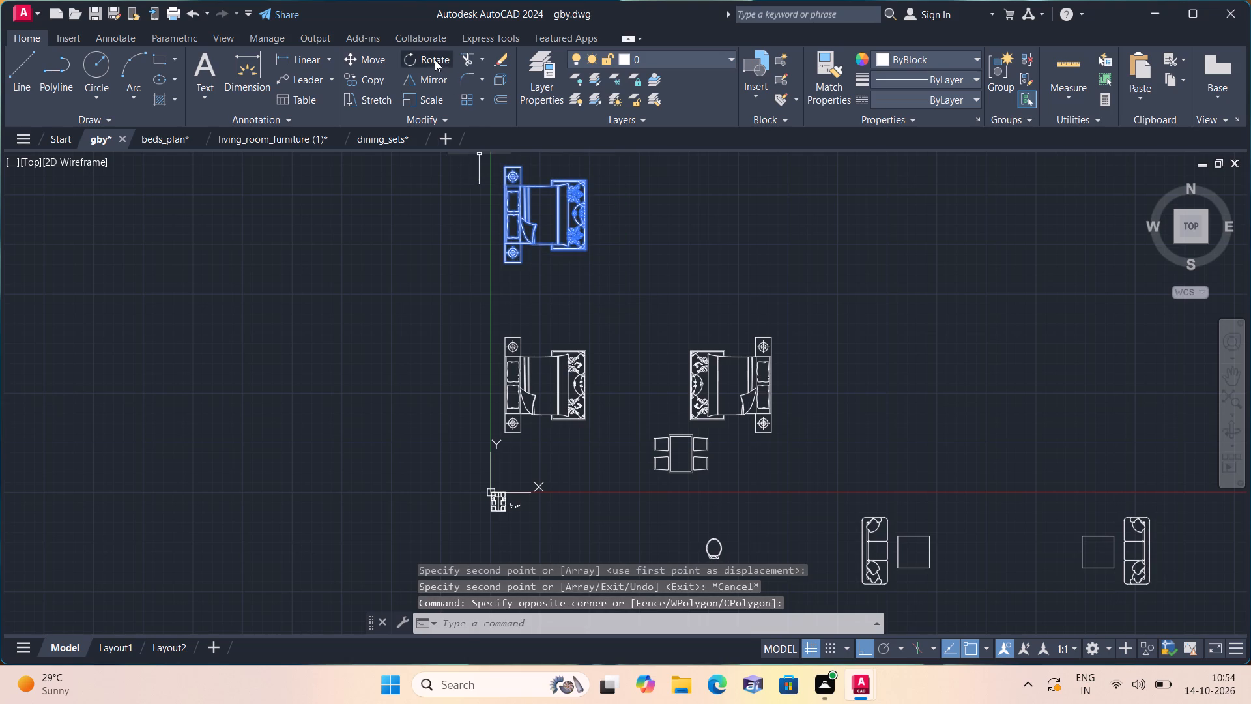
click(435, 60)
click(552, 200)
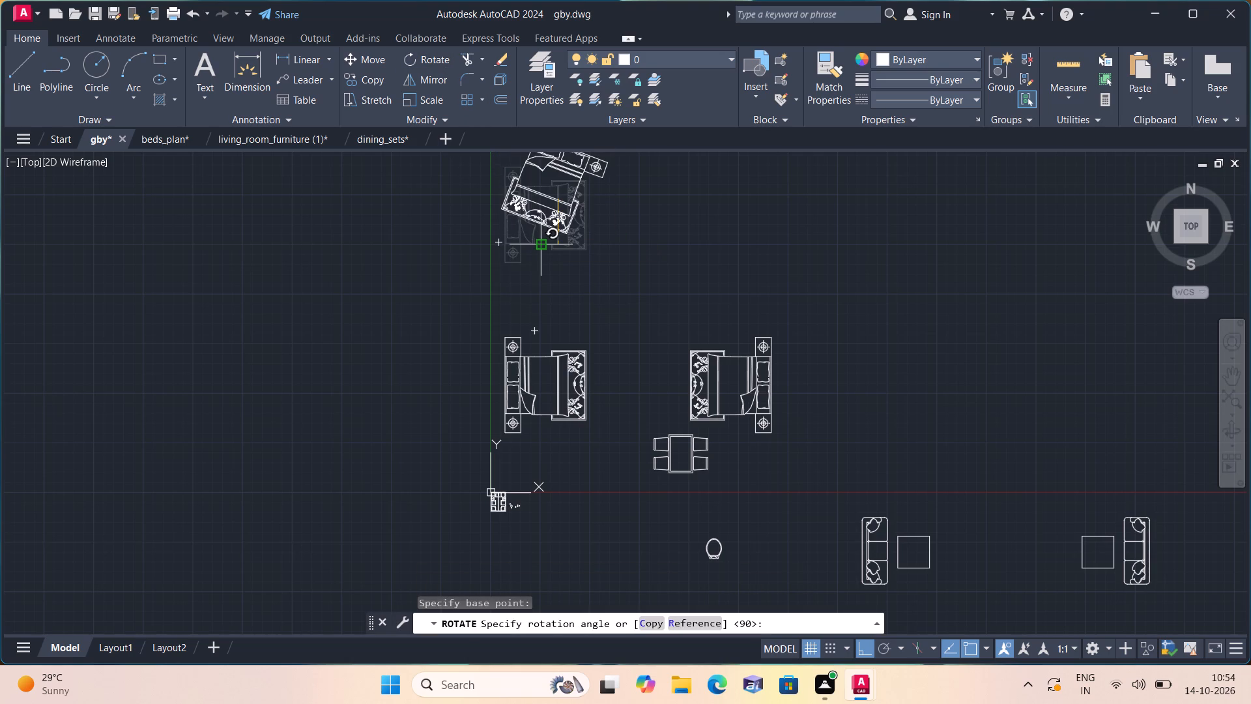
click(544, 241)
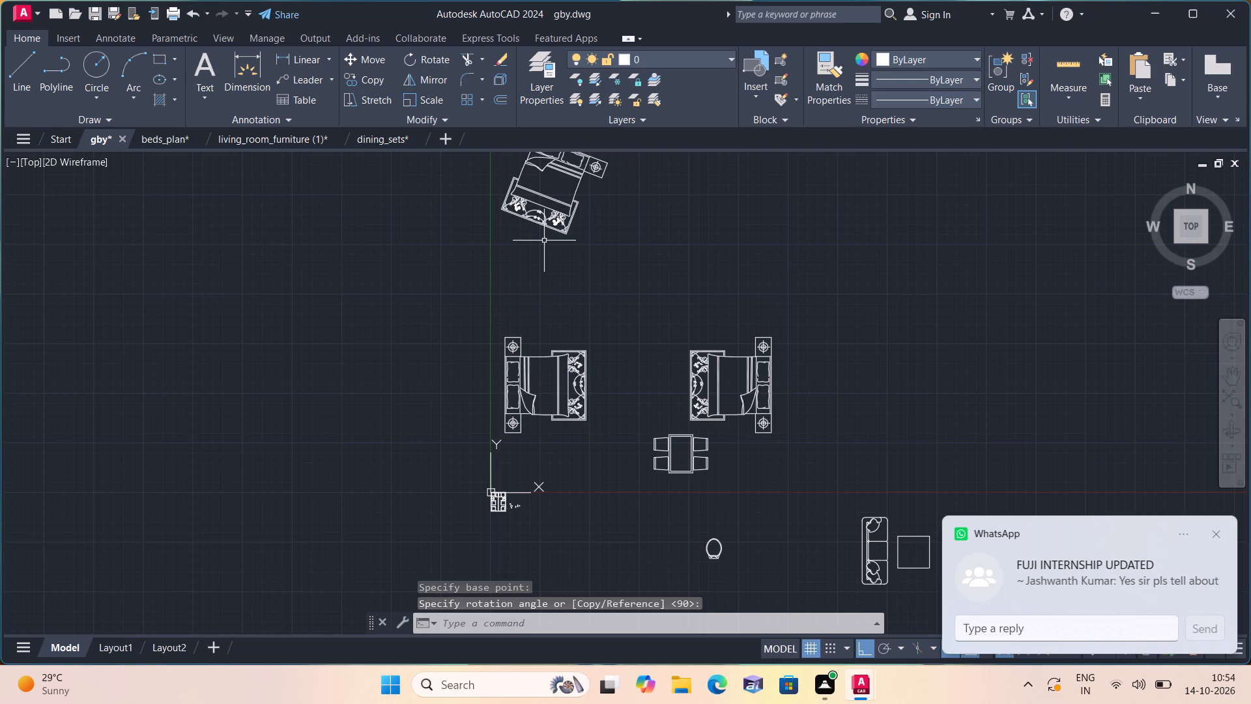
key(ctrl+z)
Rotate the copied northern bed set 90 degrees clockwise so its headboard faces north.
middle_drag(538, 248, 536, 252)
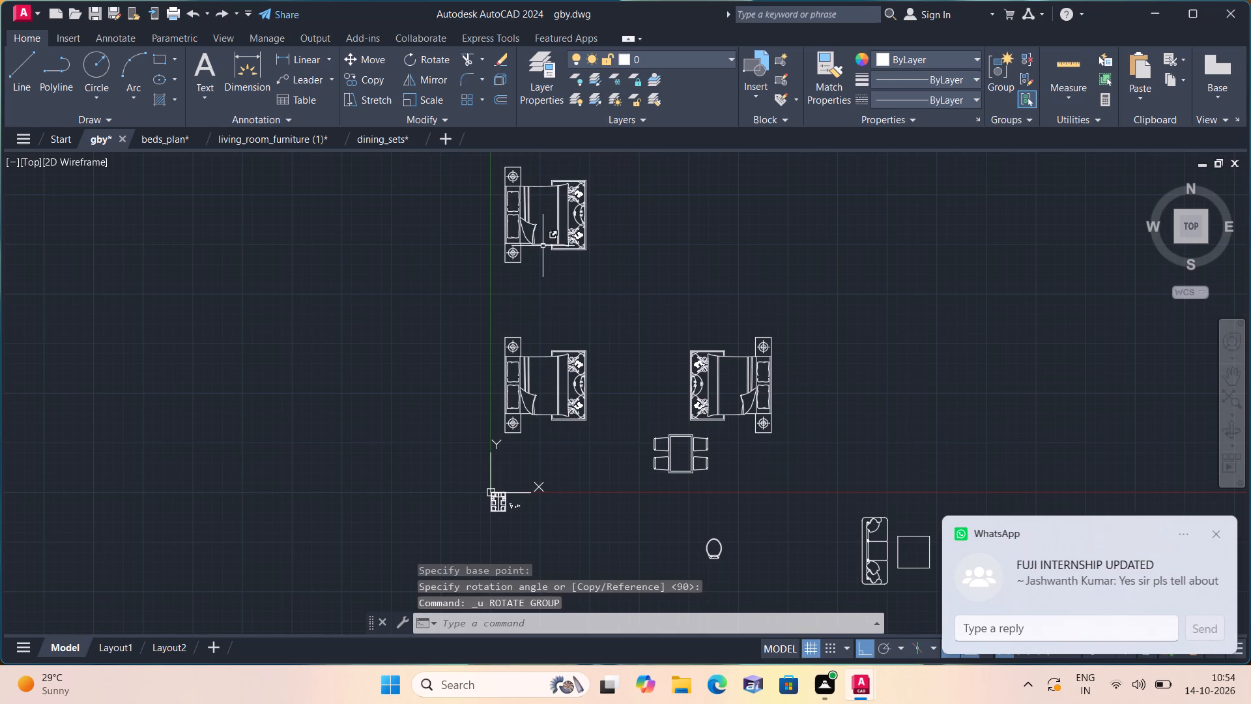
middle_drag(536, 252, 543, 291)
click(618, 456)
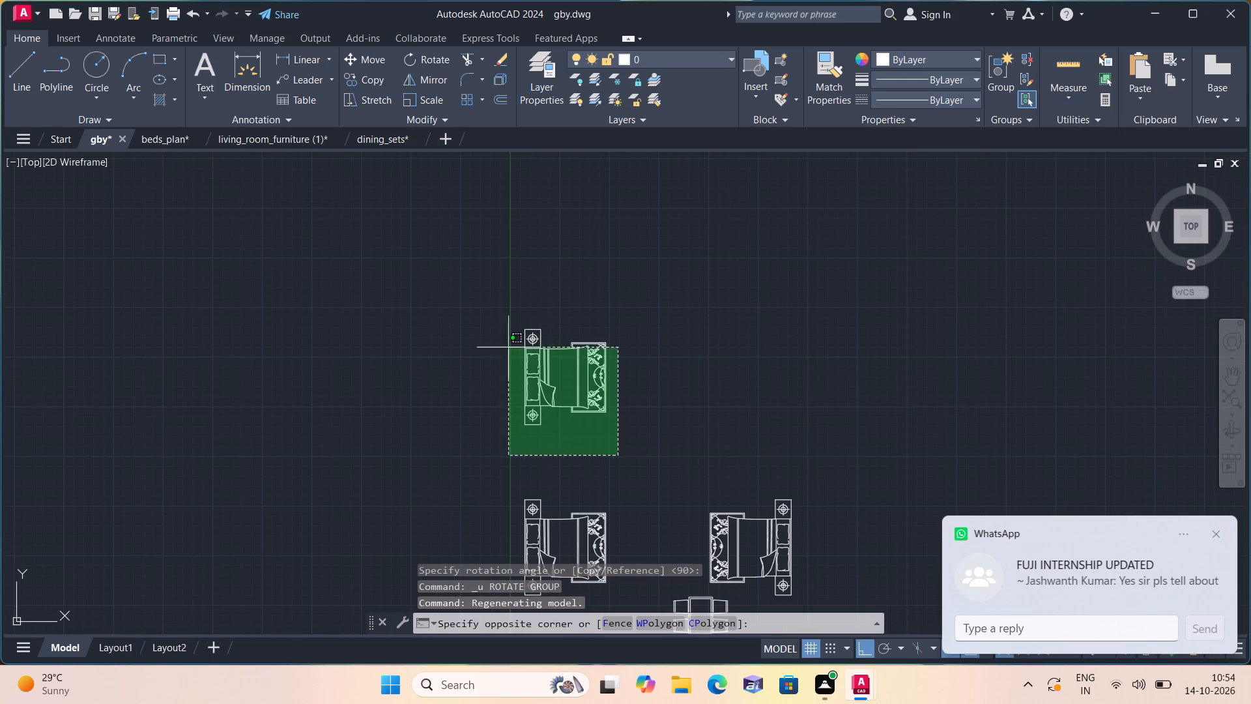
click(445, 269)
click(426, 60)
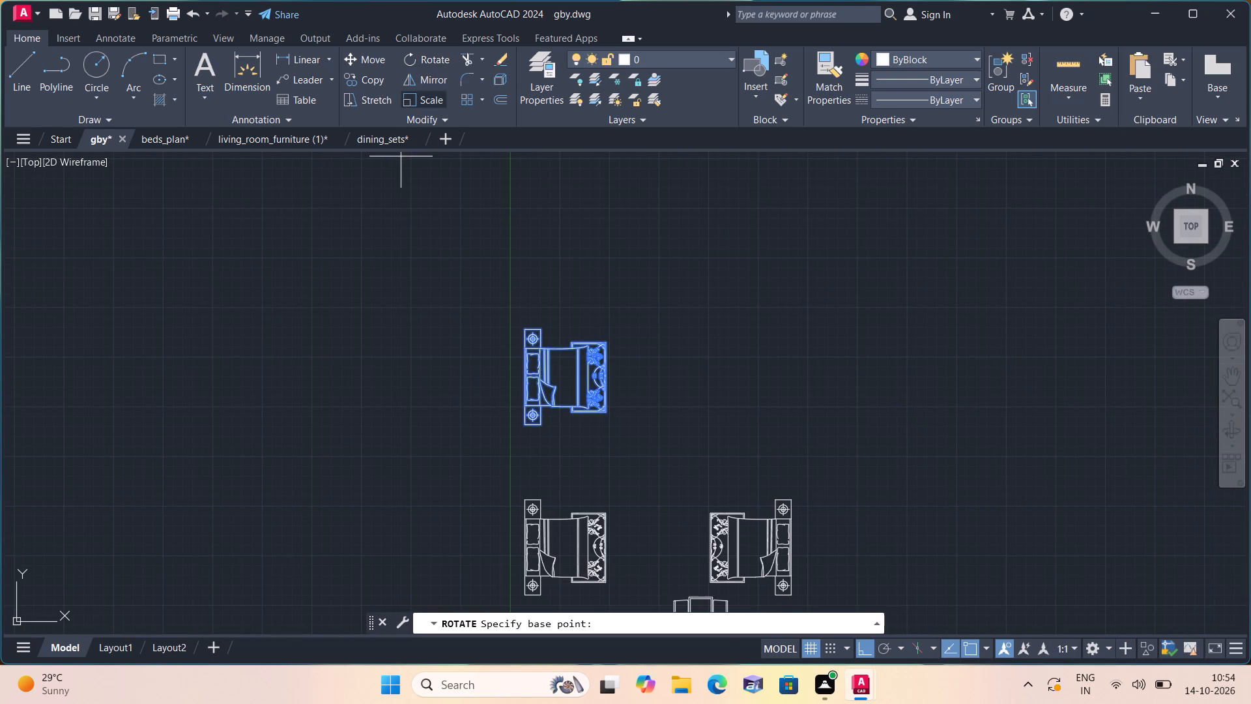
click(578, 347)
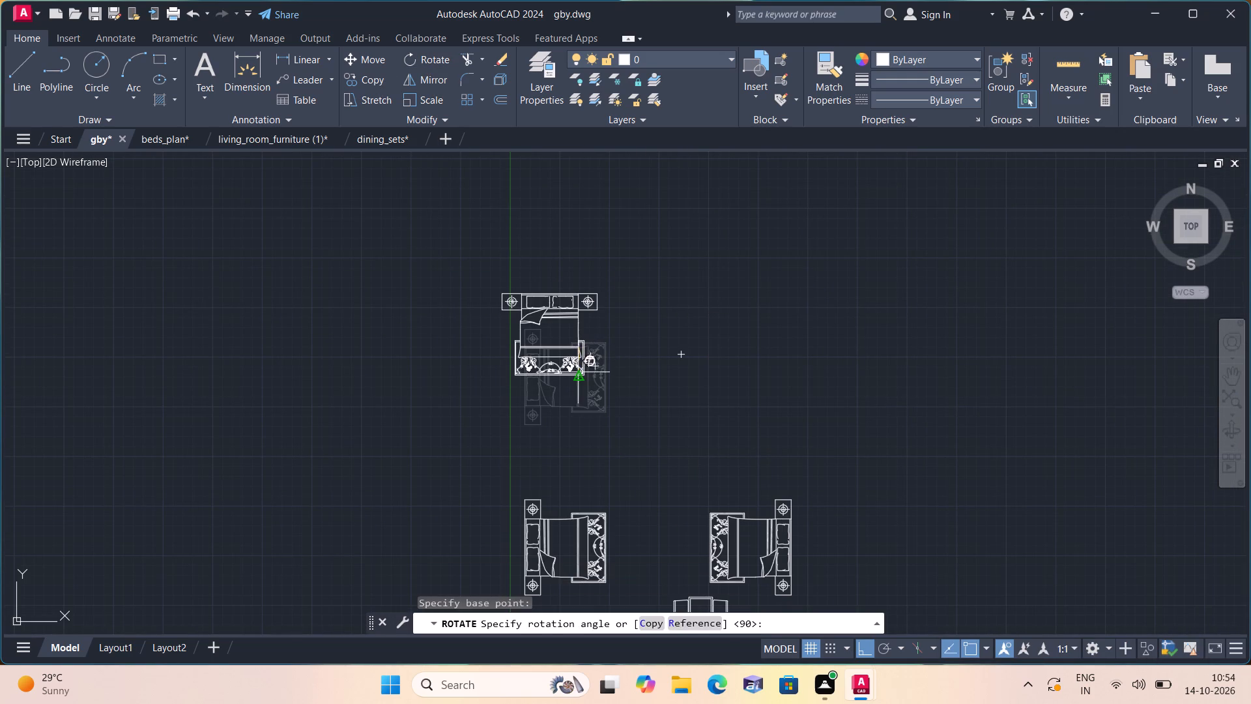
click(579, 384)
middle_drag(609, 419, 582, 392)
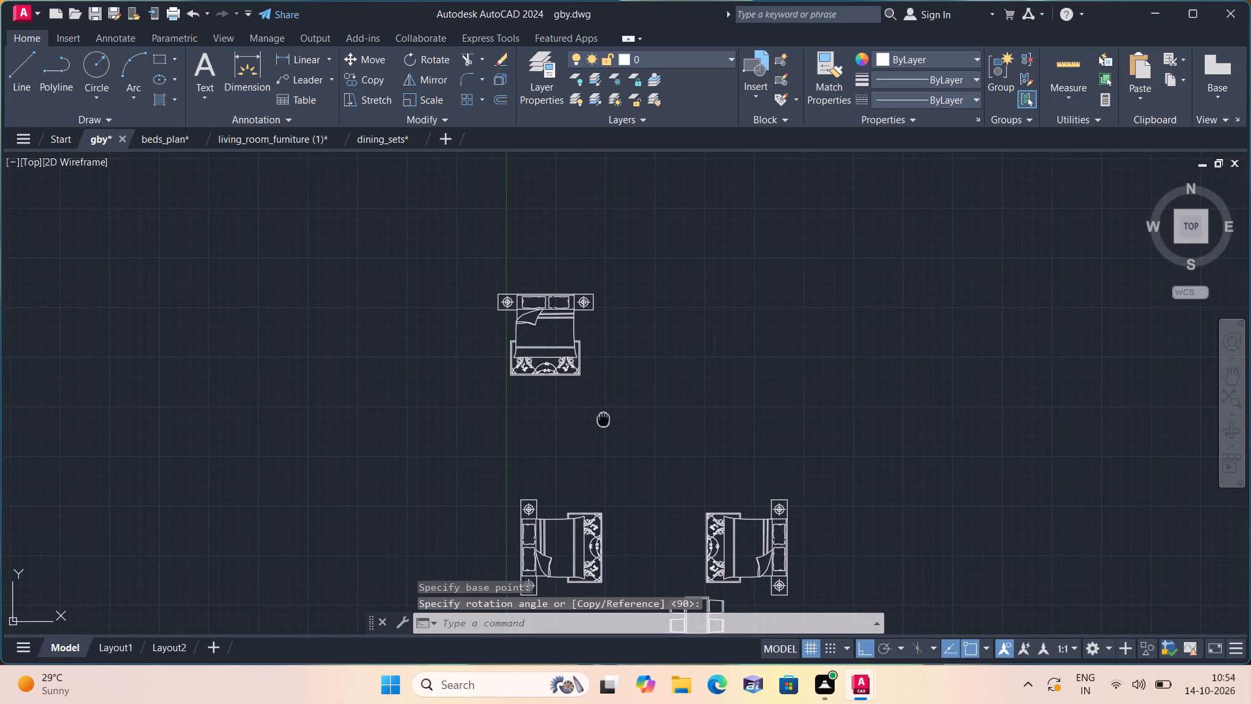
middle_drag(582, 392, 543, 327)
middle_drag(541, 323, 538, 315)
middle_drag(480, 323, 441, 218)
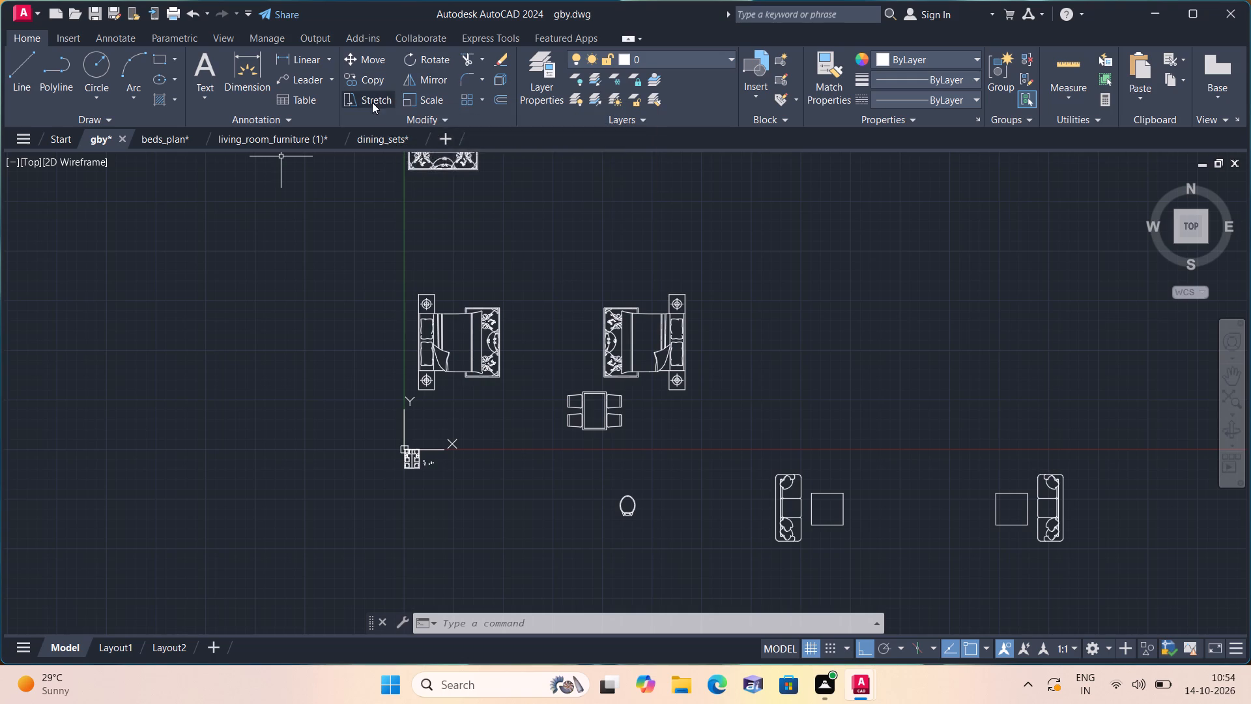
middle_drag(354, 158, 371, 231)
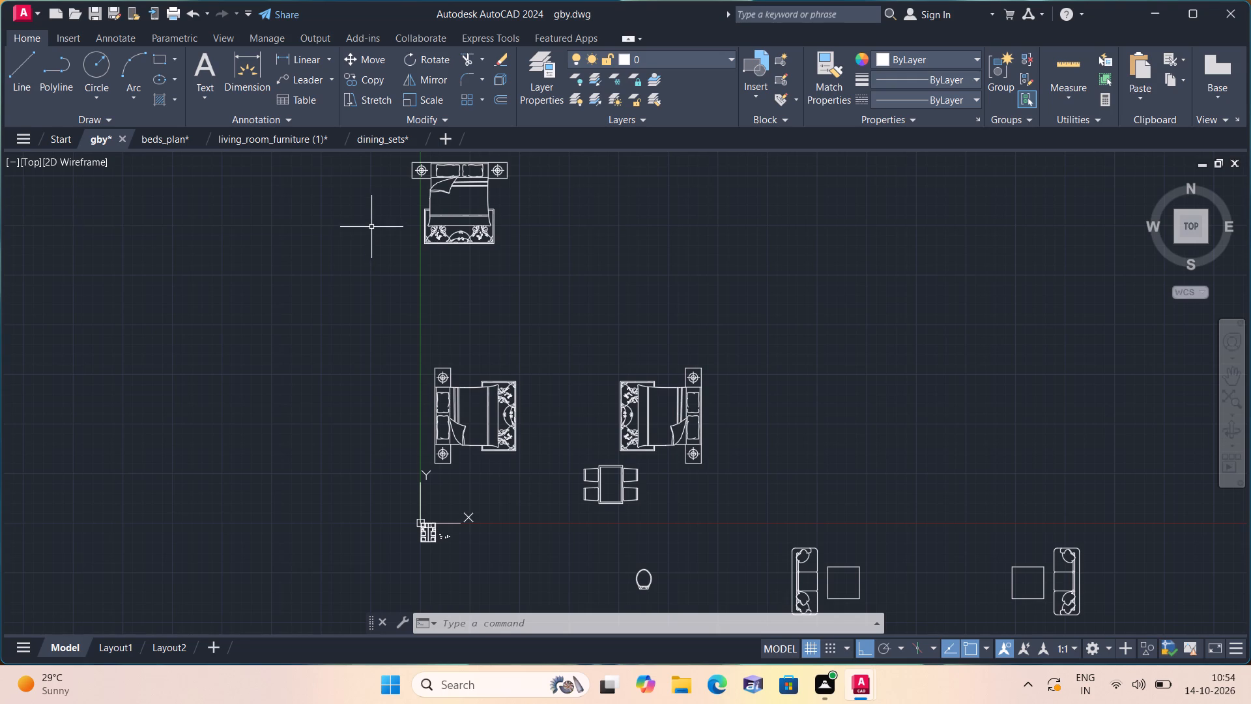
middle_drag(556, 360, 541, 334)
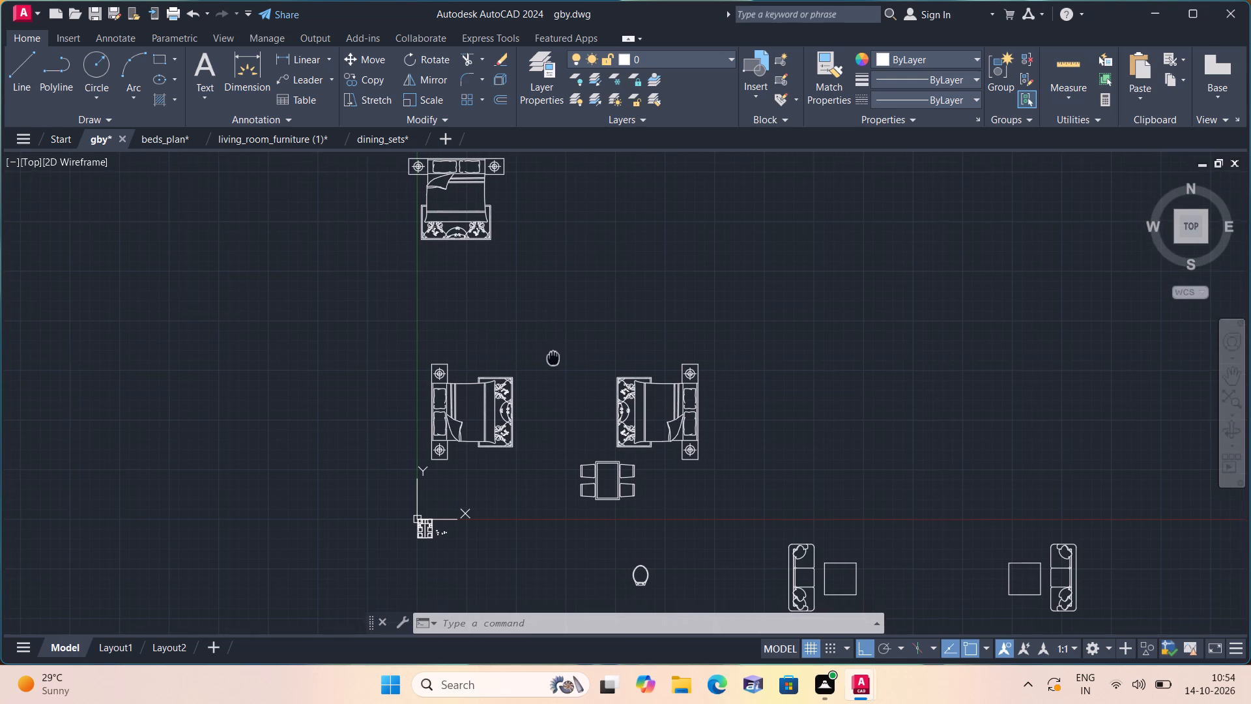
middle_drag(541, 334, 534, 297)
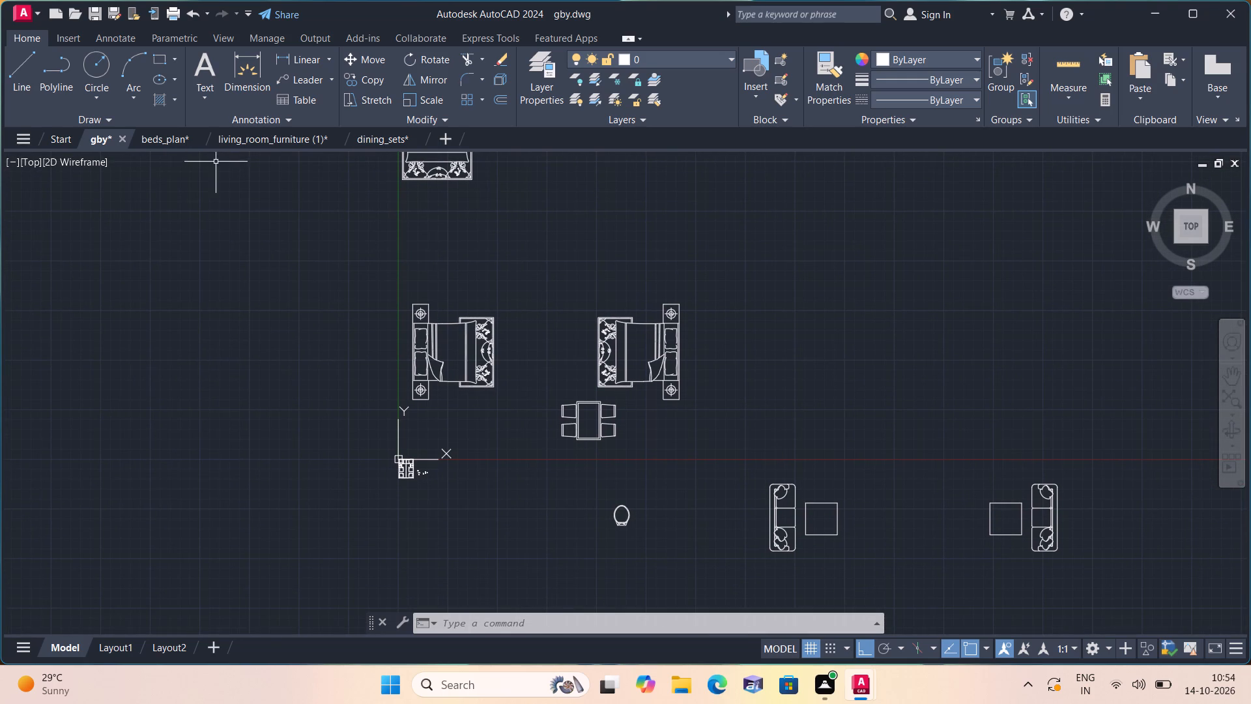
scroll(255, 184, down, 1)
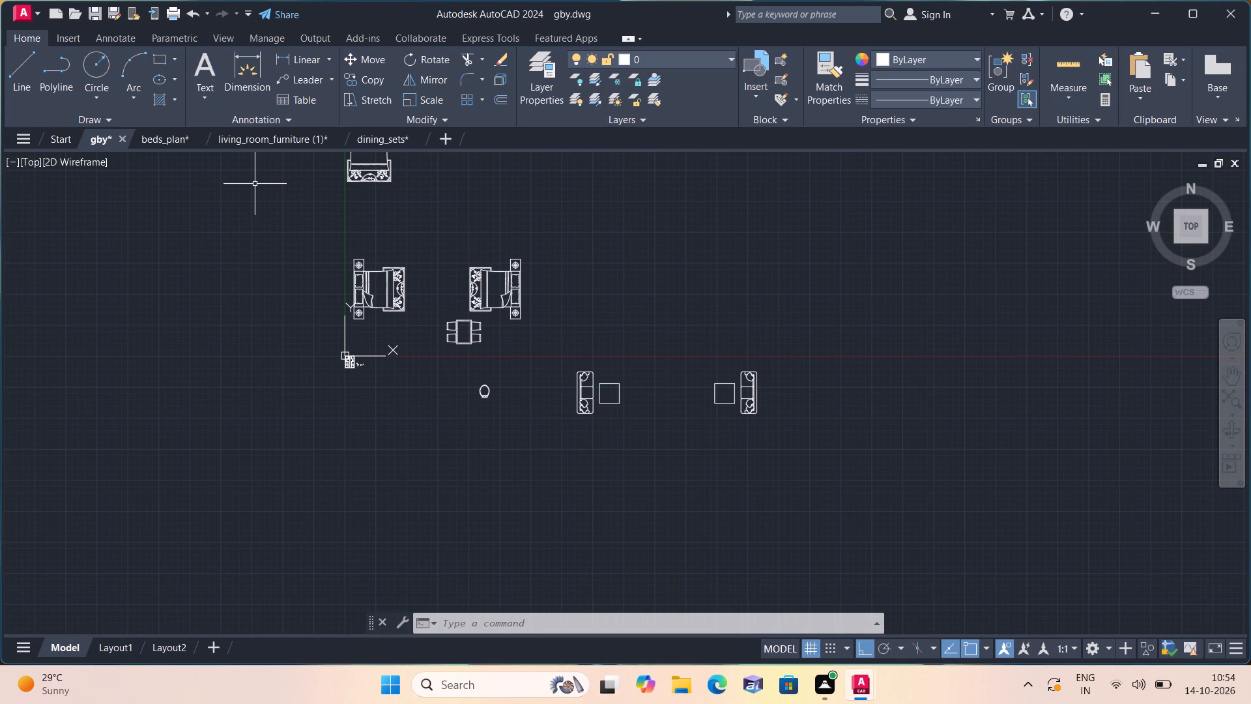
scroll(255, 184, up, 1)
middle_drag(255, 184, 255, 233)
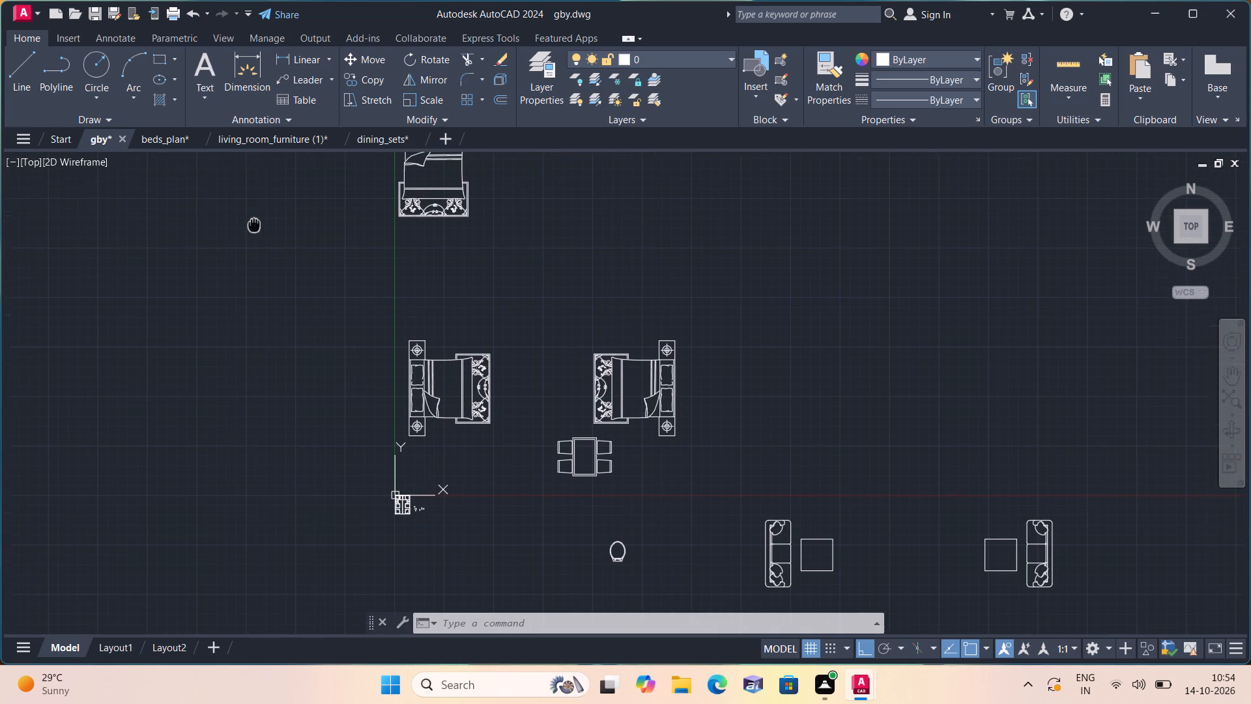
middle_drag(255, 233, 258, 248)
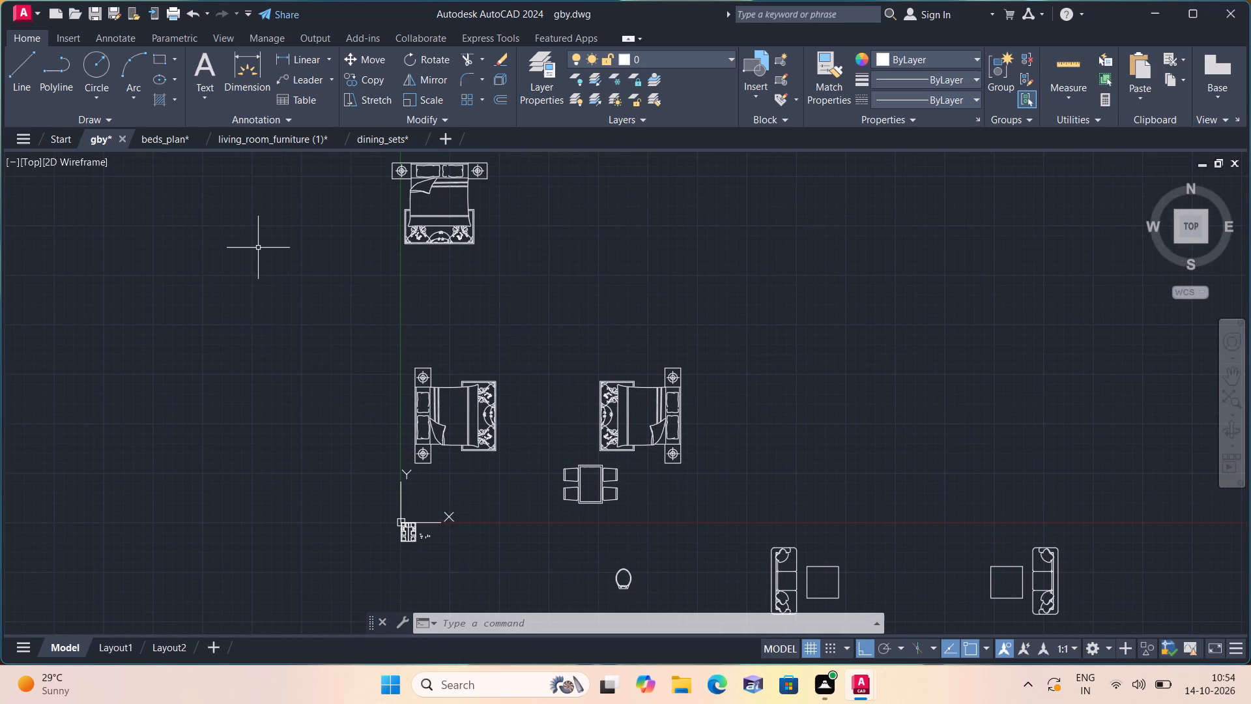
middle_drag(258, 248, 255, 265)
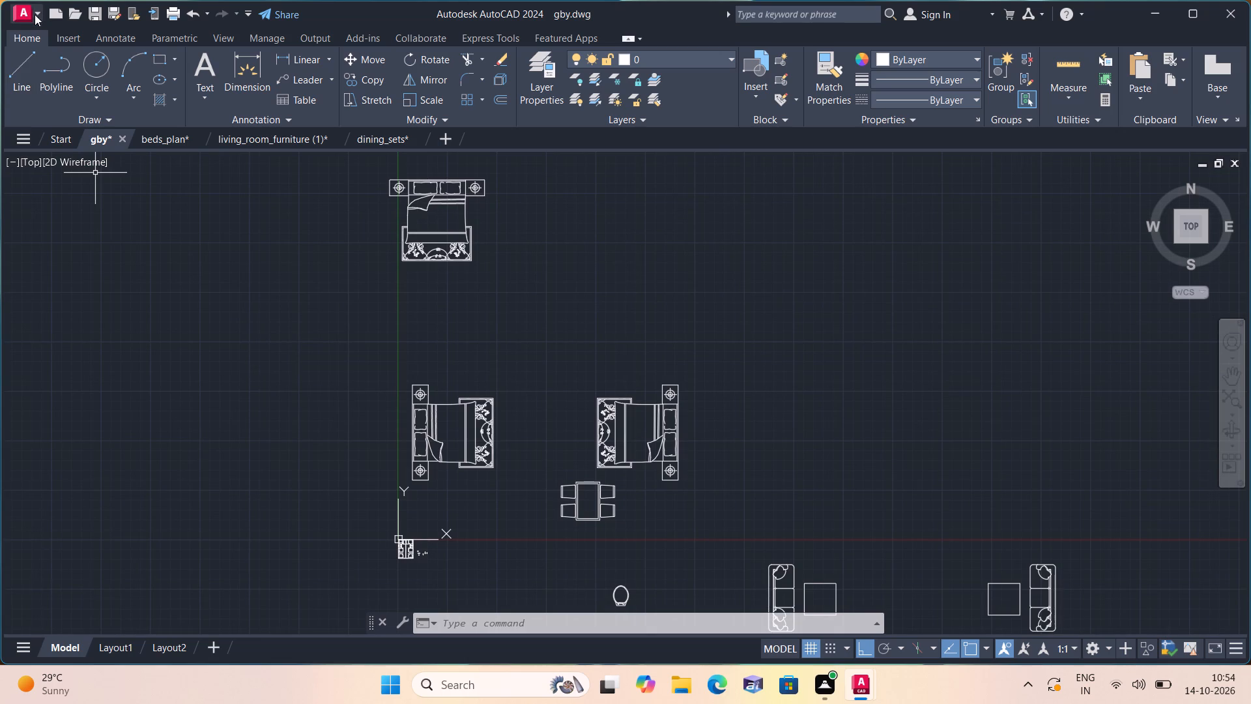
Open the recent library drawing cooktop_2.dwg.
click(36, 12)
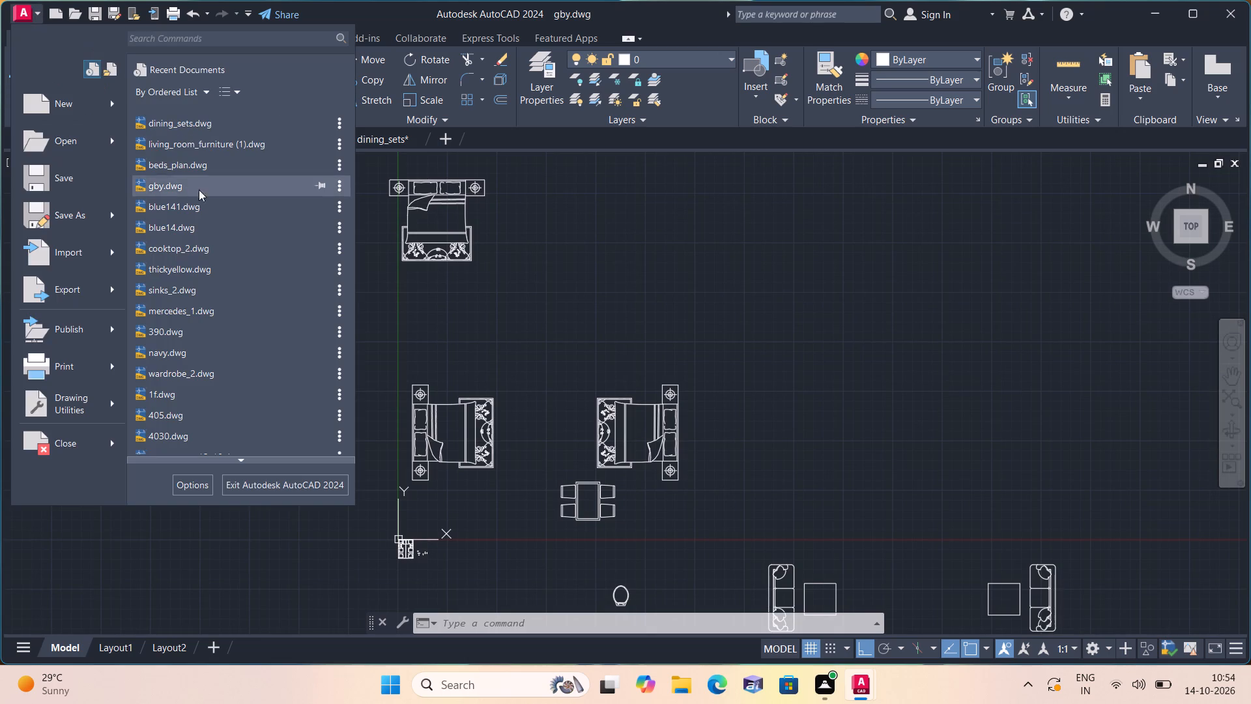
click(195, 246)
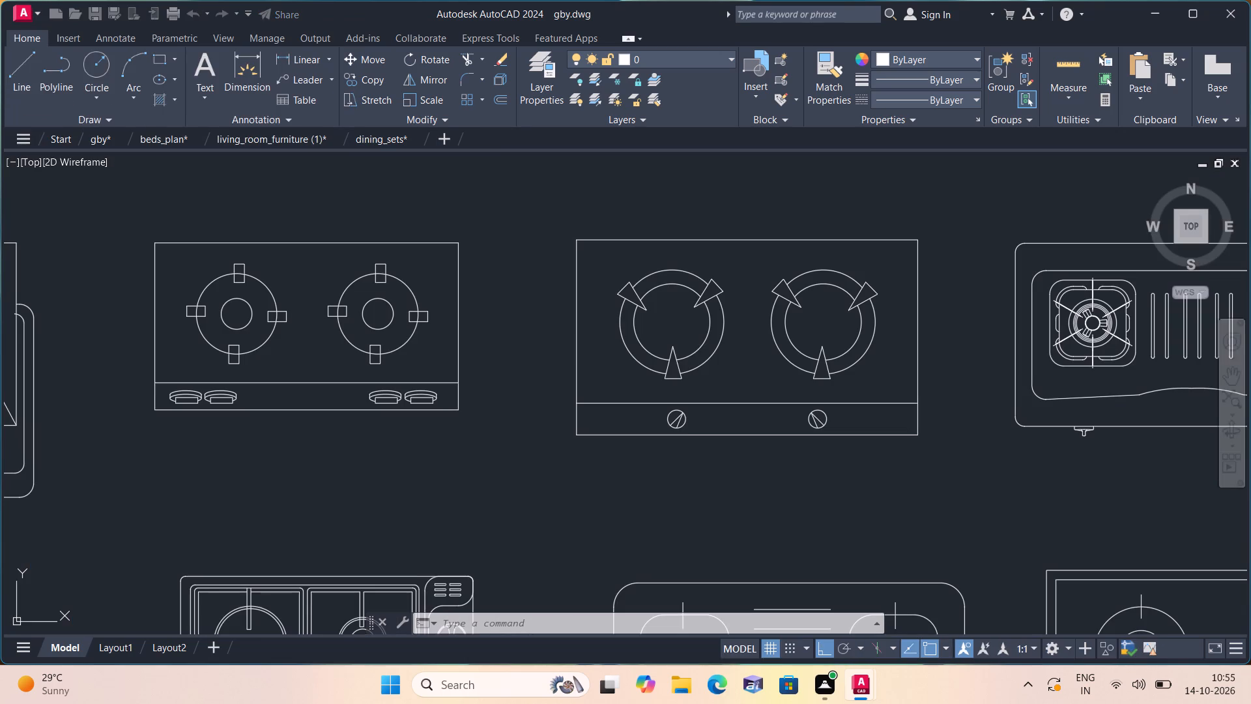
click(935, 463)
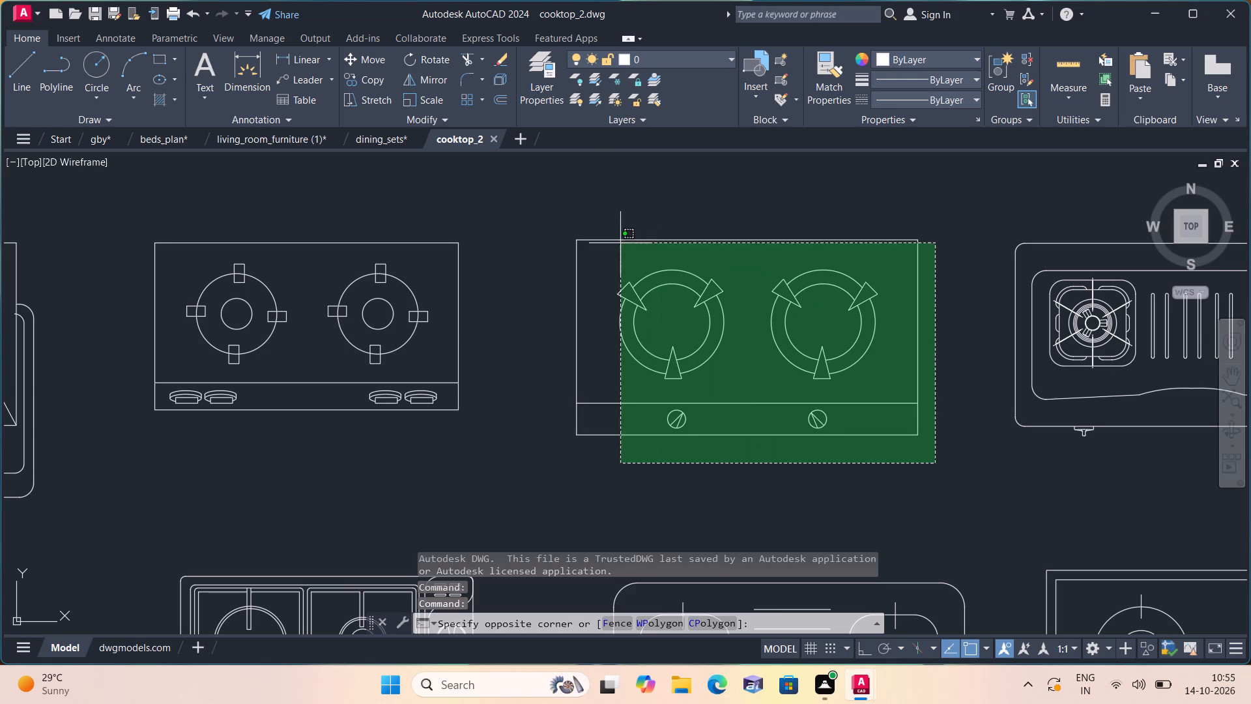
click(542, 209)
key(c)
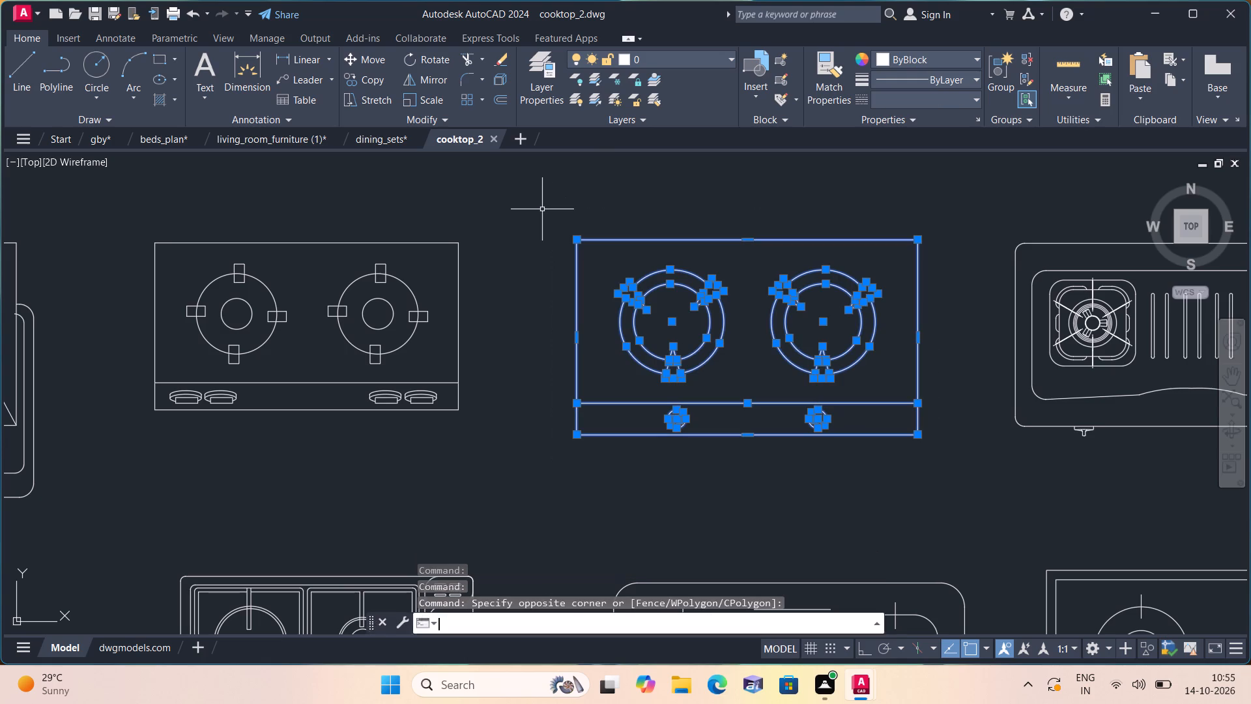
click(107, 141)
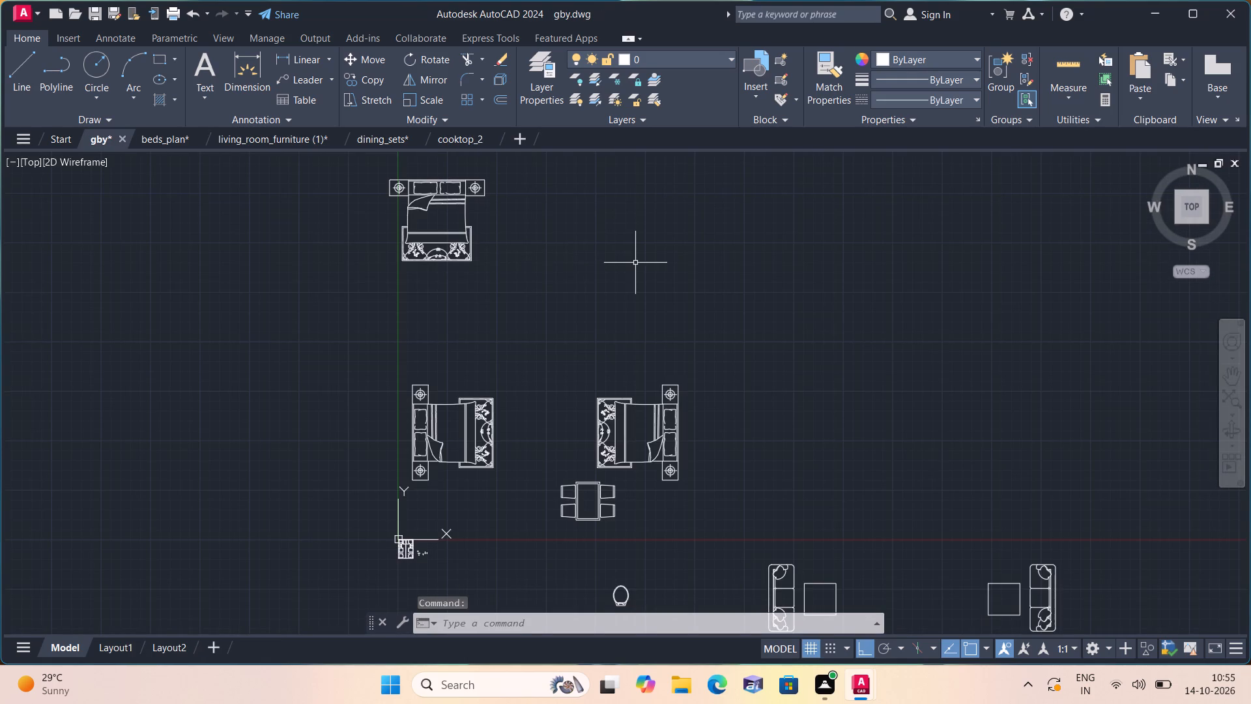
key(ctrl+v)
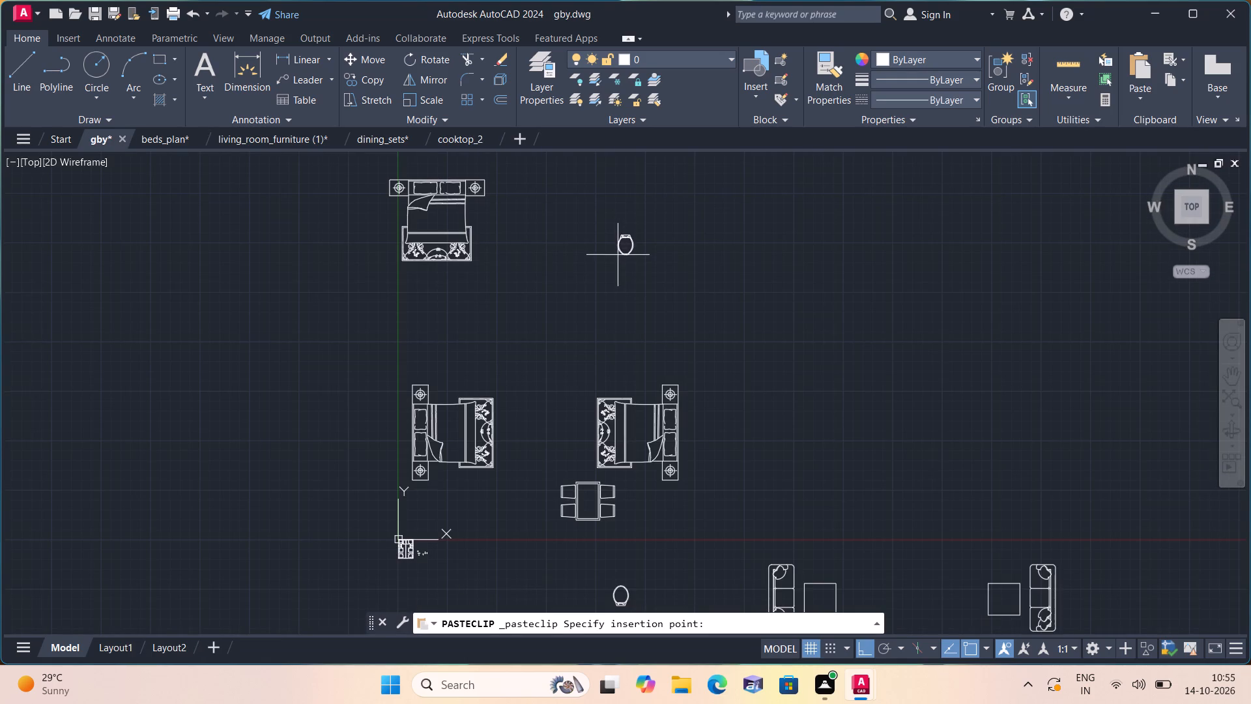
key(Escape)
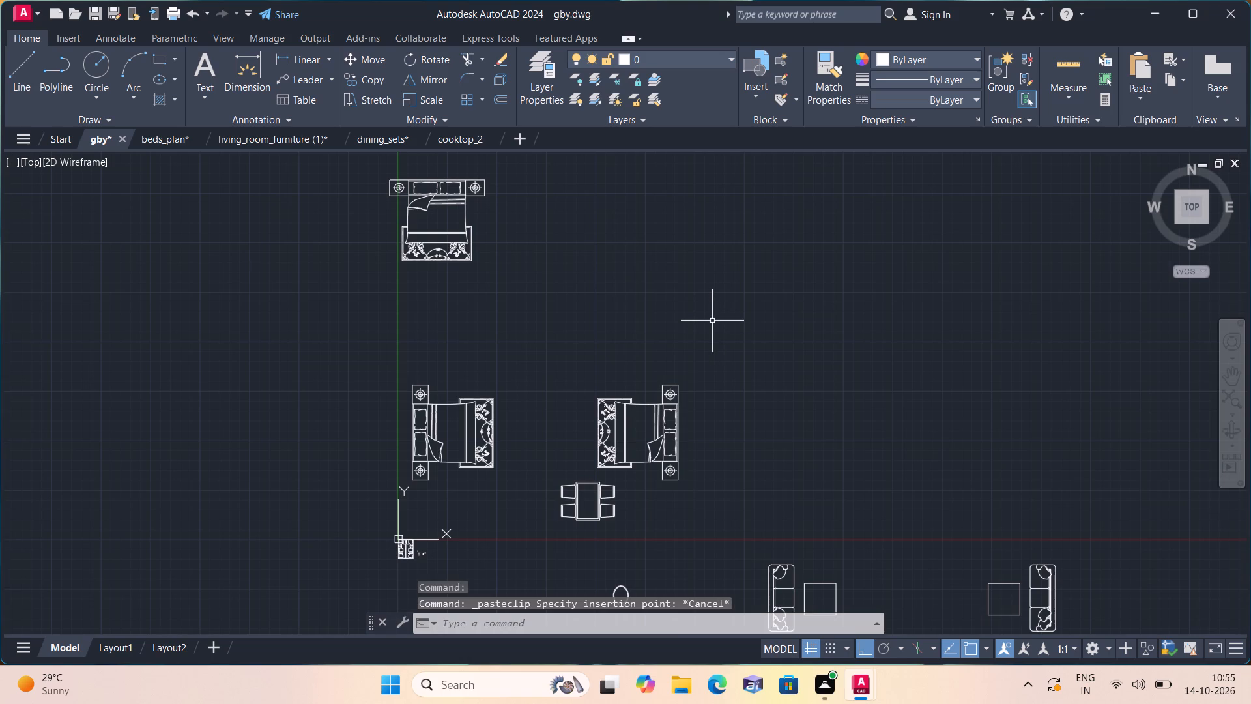
Copy the two-burner cooktop with triangular pan supports from cooktop_2.dwg and paste it into gby.dwg, east of the northern bed set.
click(470, 135)
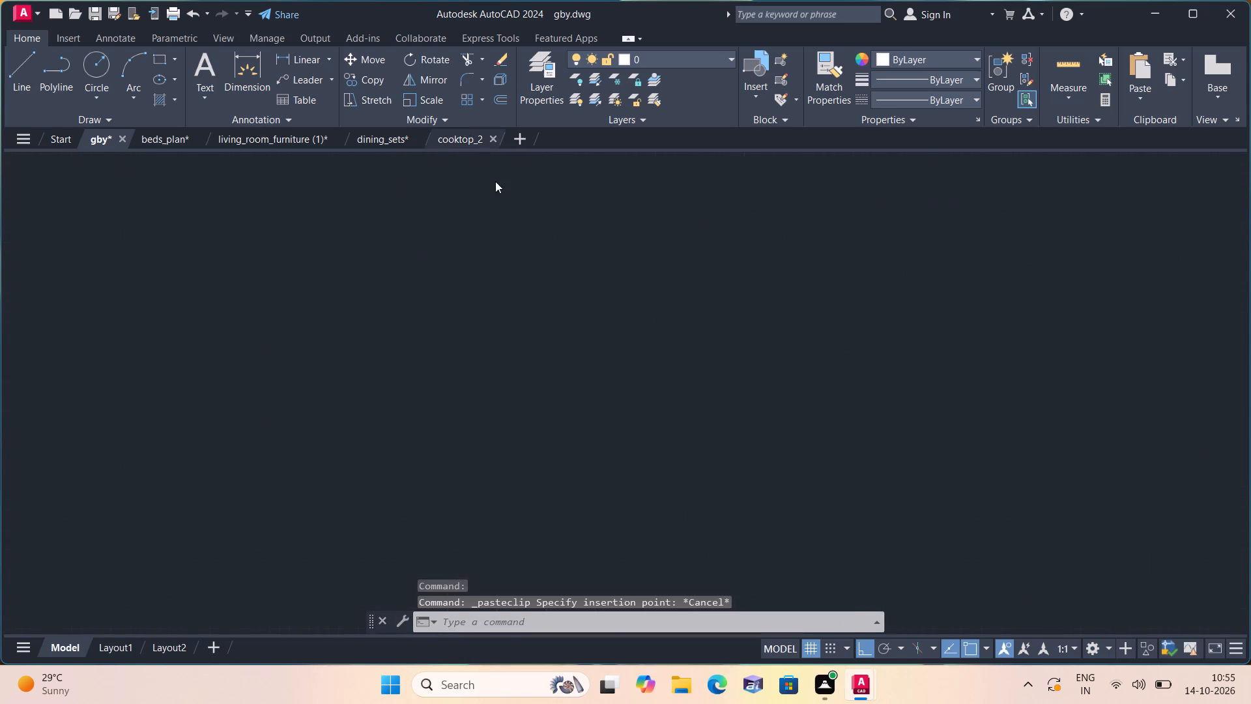
click(953, 479)
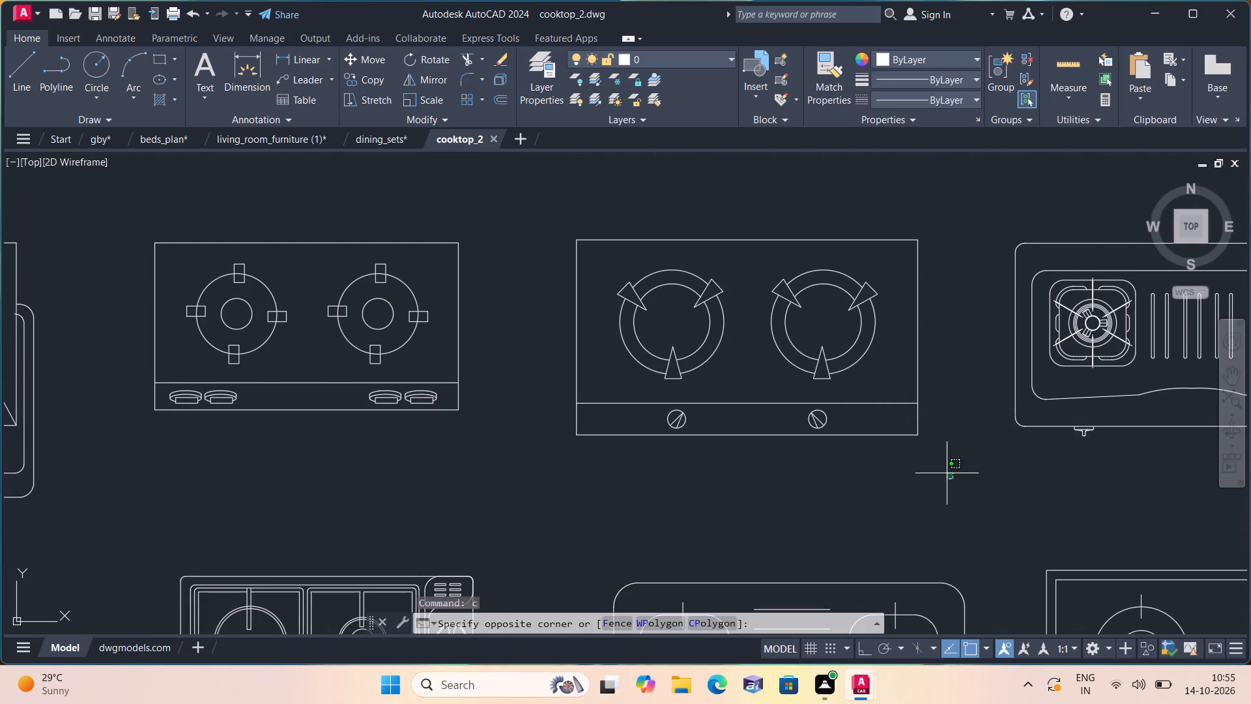
click(547, 220)
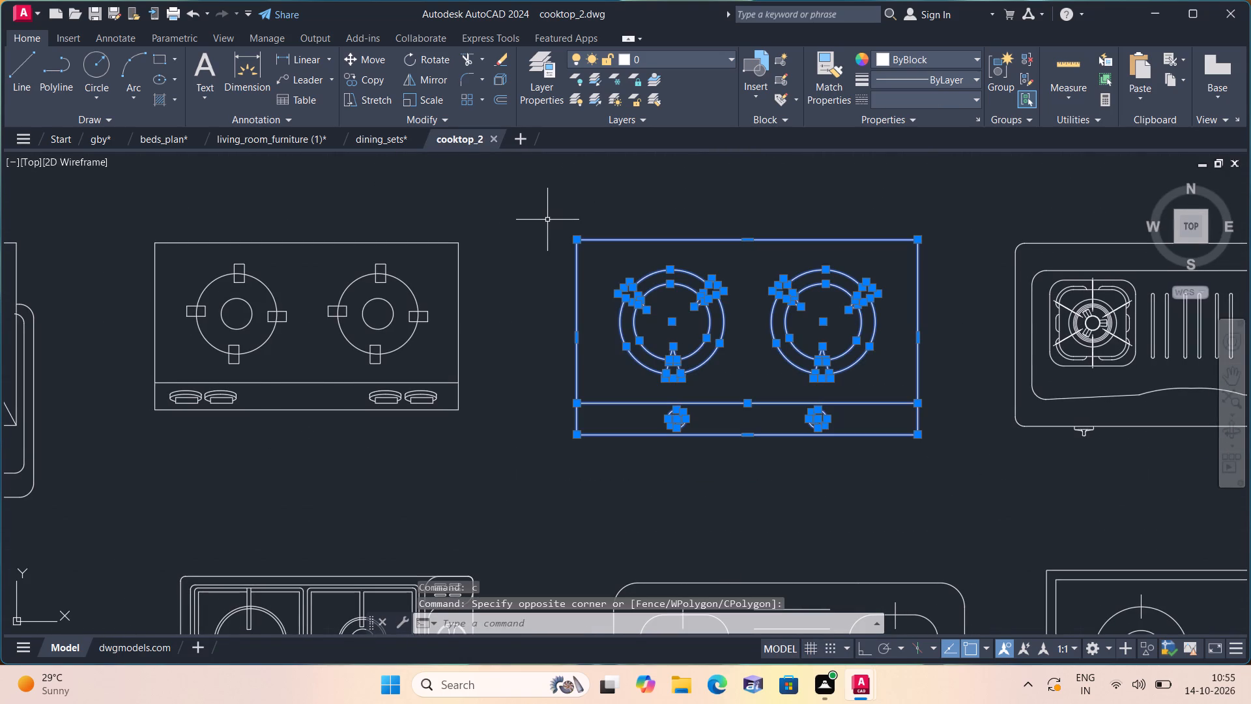
key(ctrl+c)
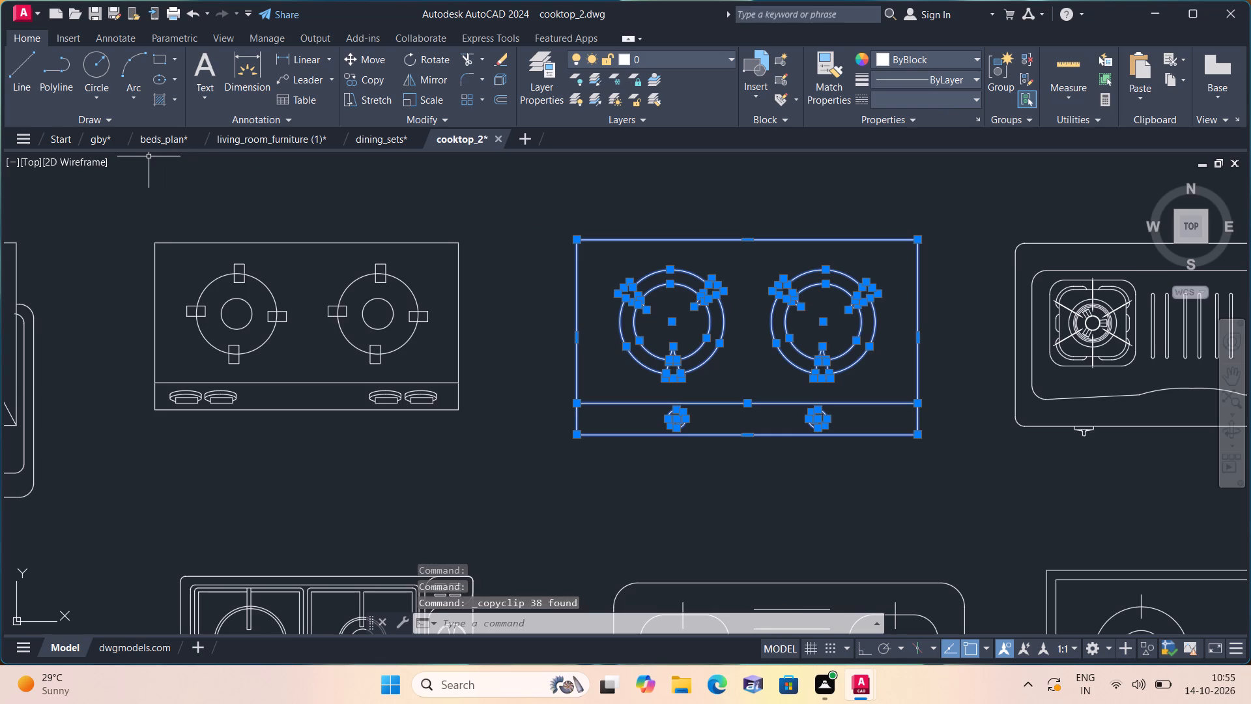
click(100, 138)
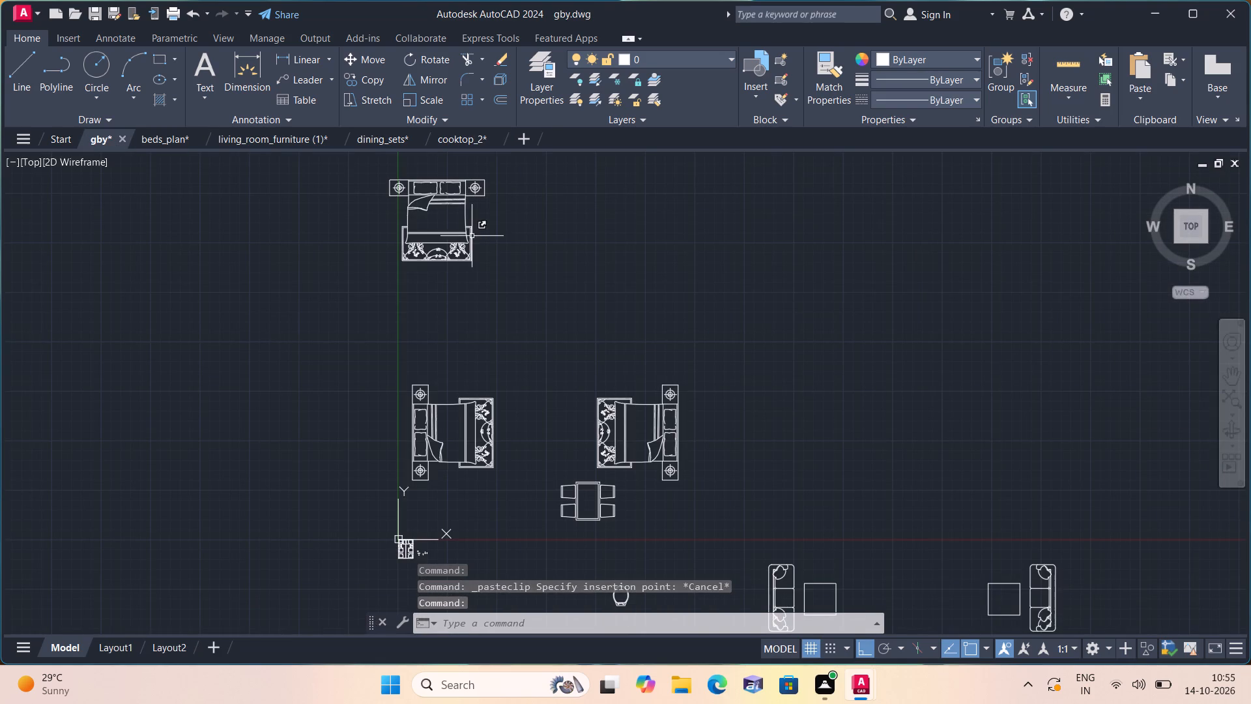
key(ctrl+v)
click(656, 265)
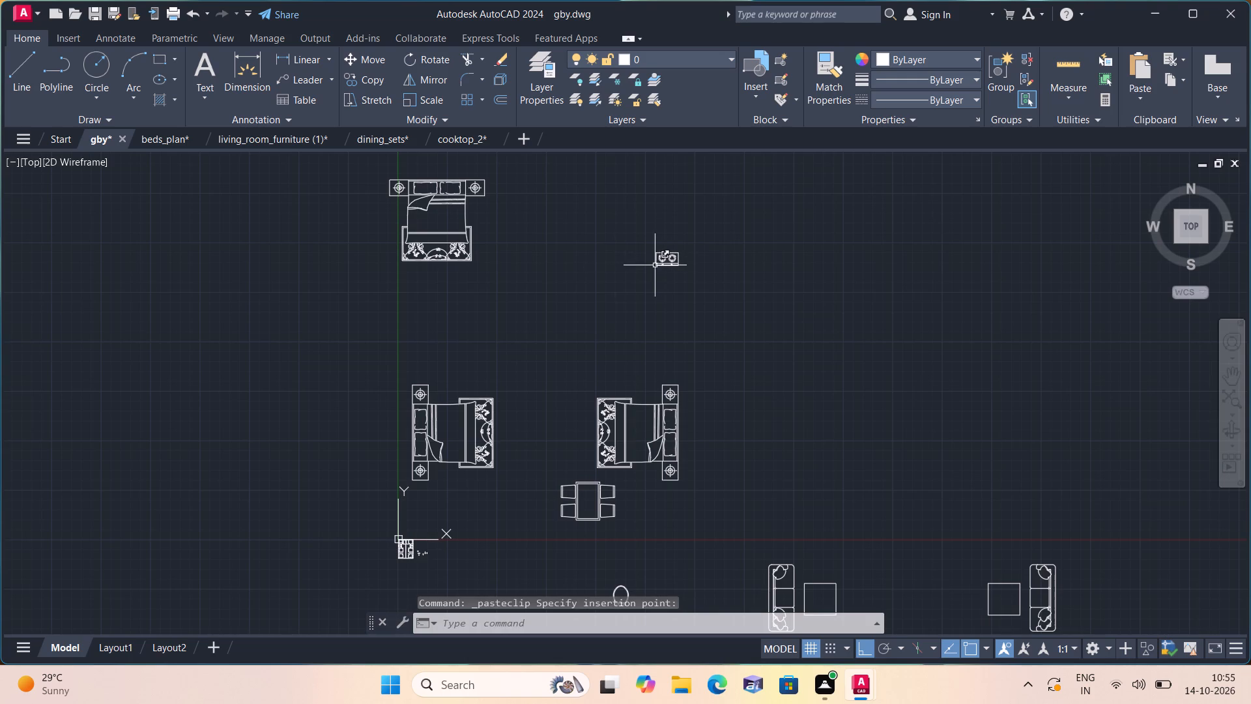
Open the recent library drawing sinks_2.dwg.
click(41, 13)
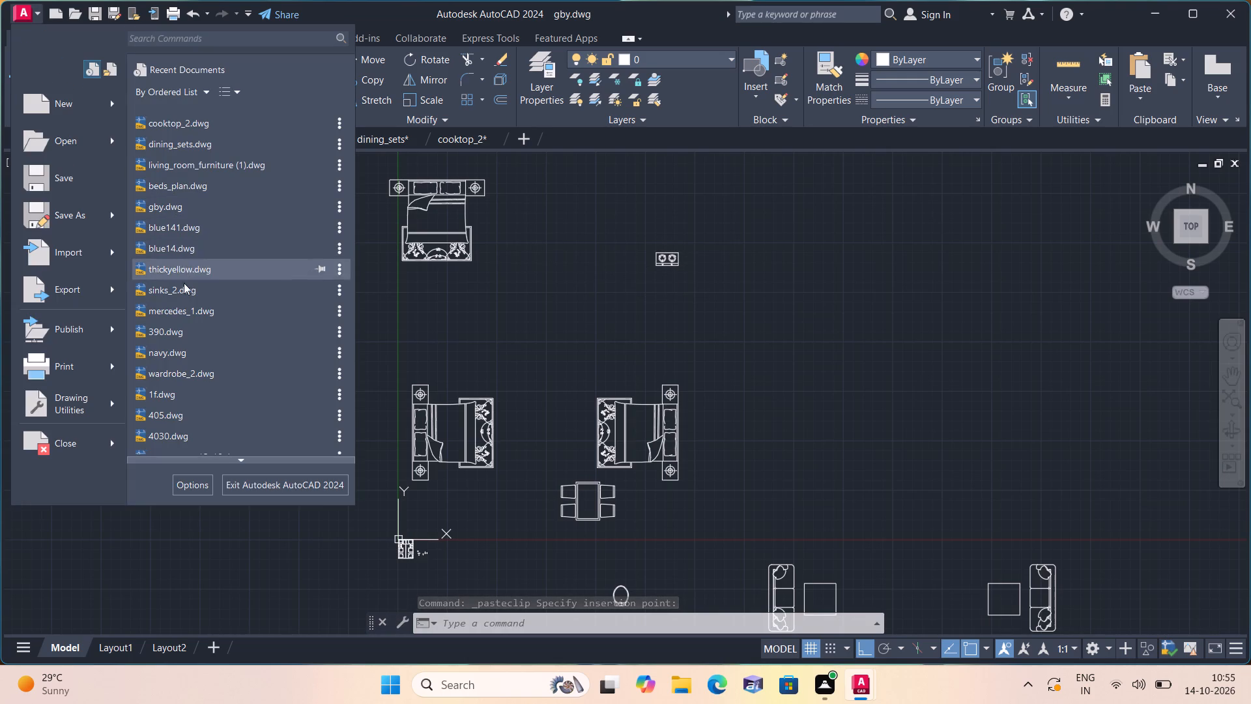
click(188, 287)
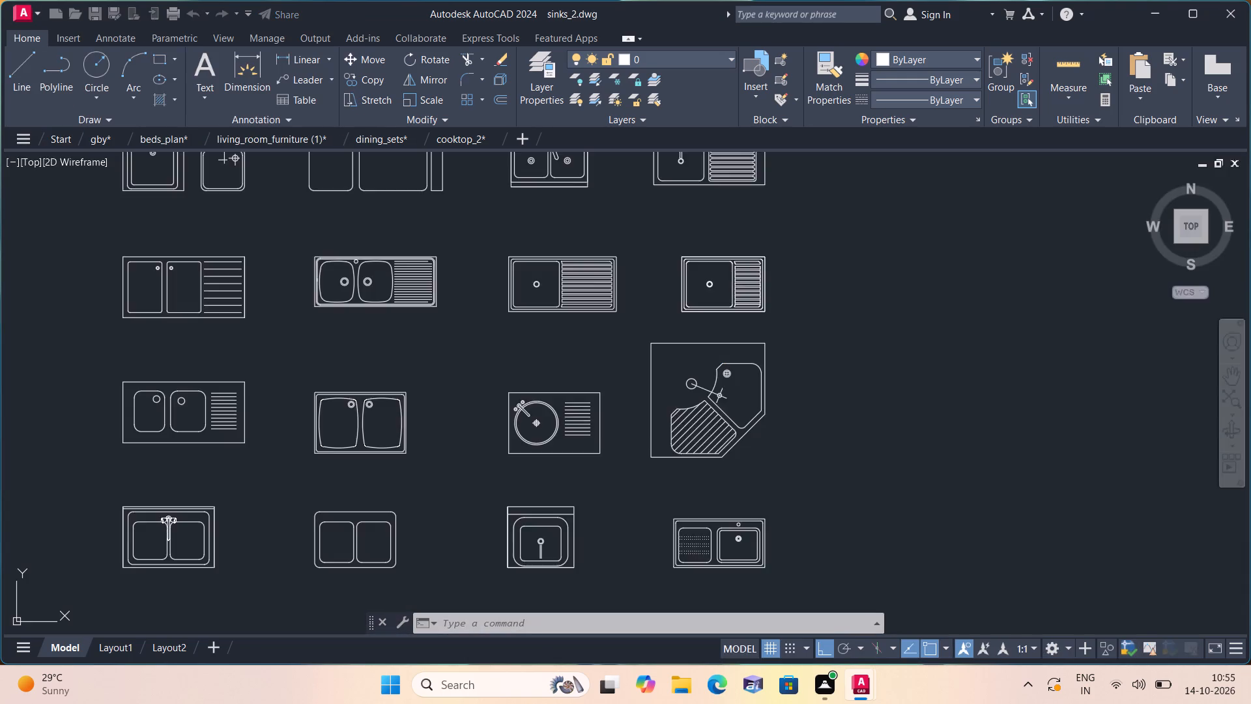
Copy the compact single-bowl sink with ribbed drainboard from sinks_2.dwg and paste it into gby.dwg, southwest of the cooktop.
click(699, 306)
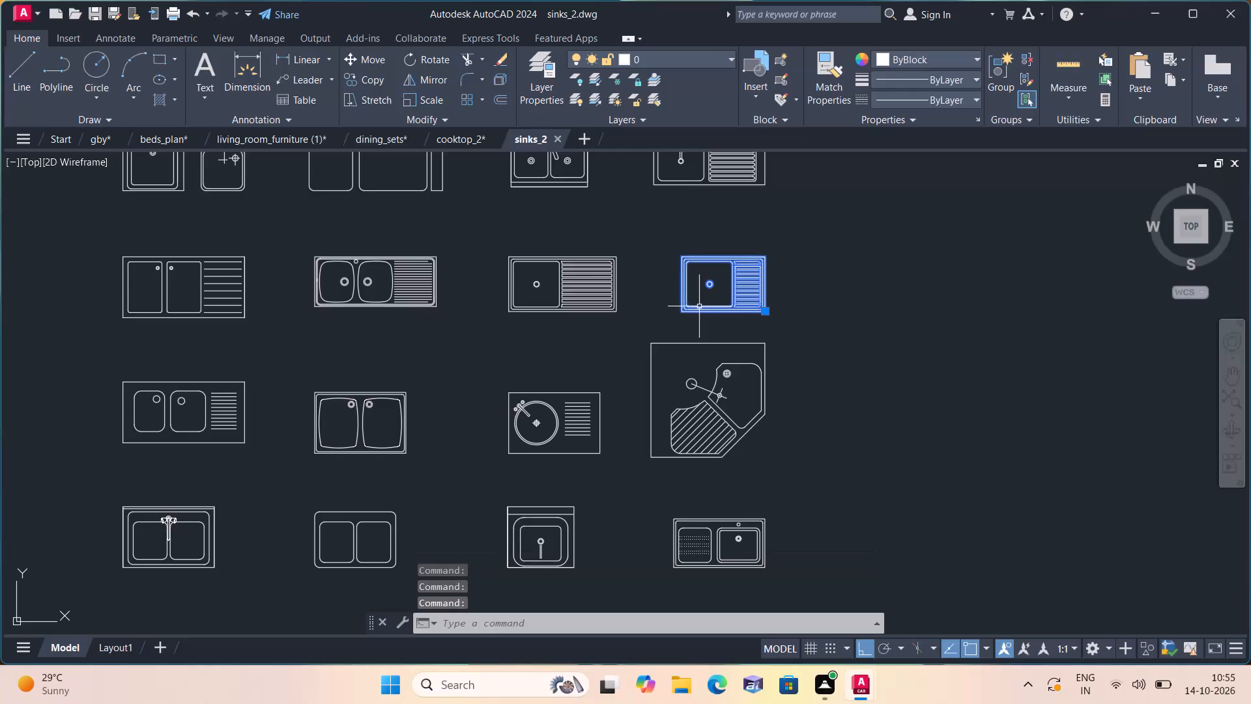
key(ctrl+c)
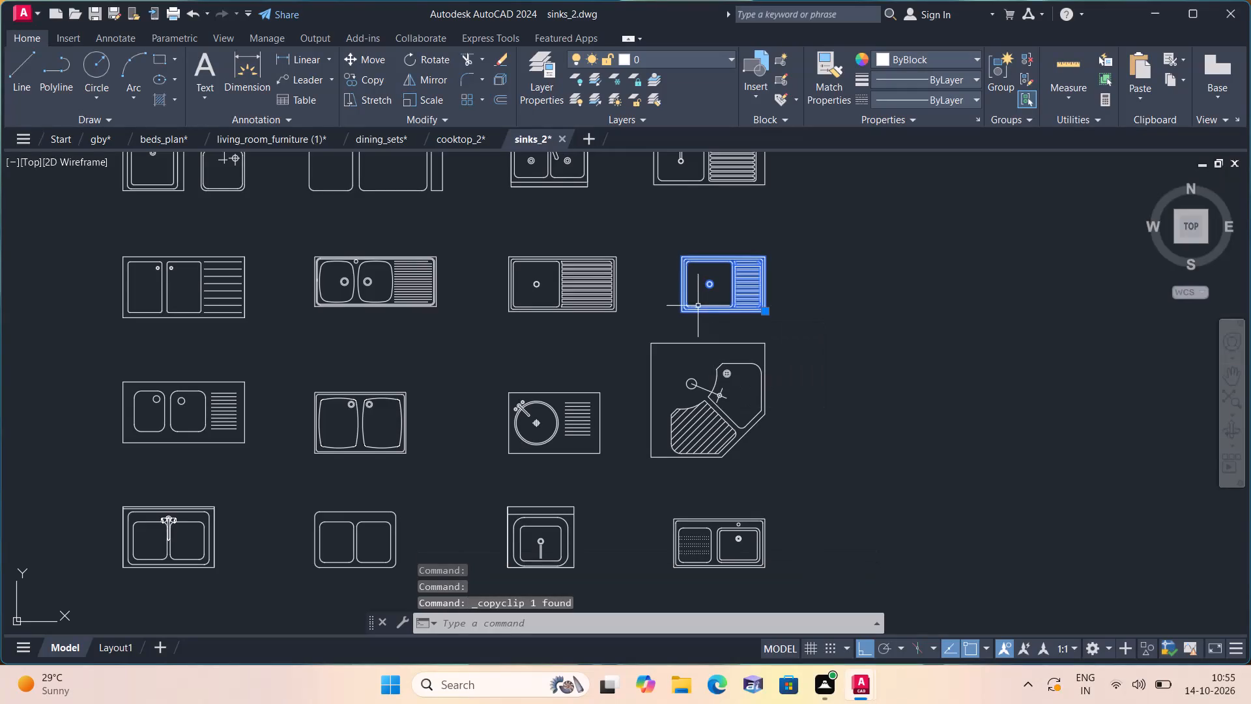
click(98, 140)
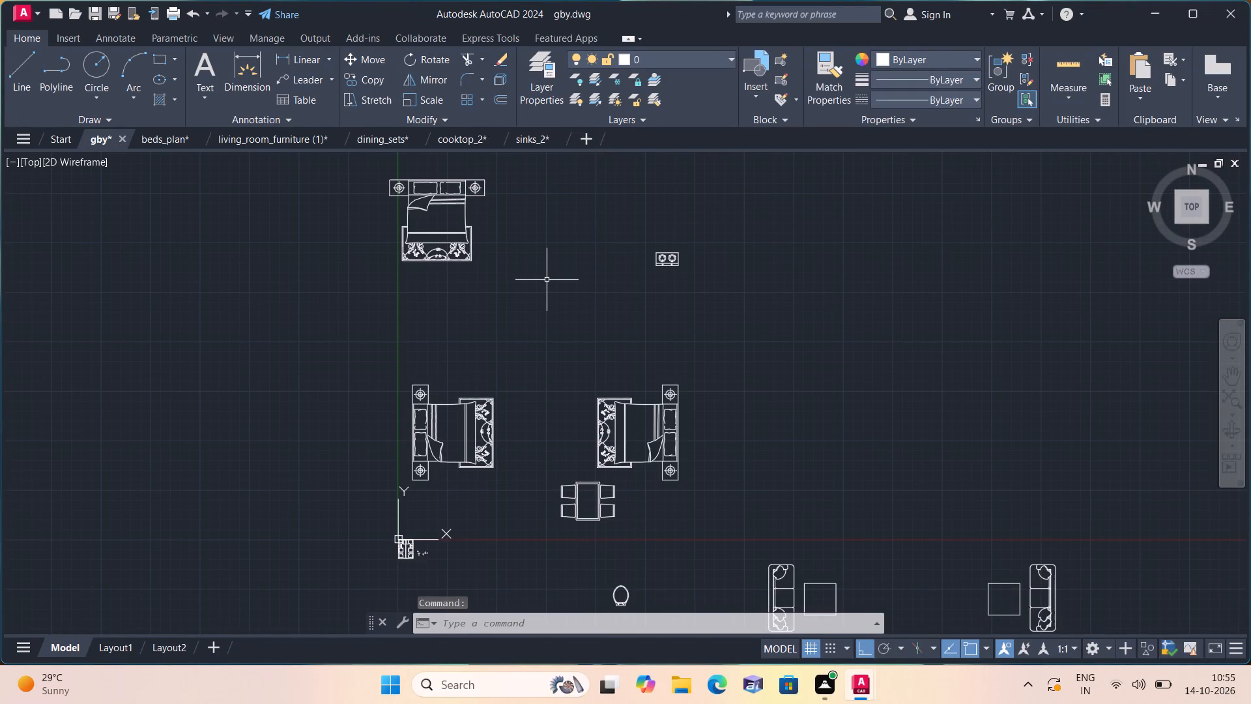
key(ctrl+v)
click(546, 317)
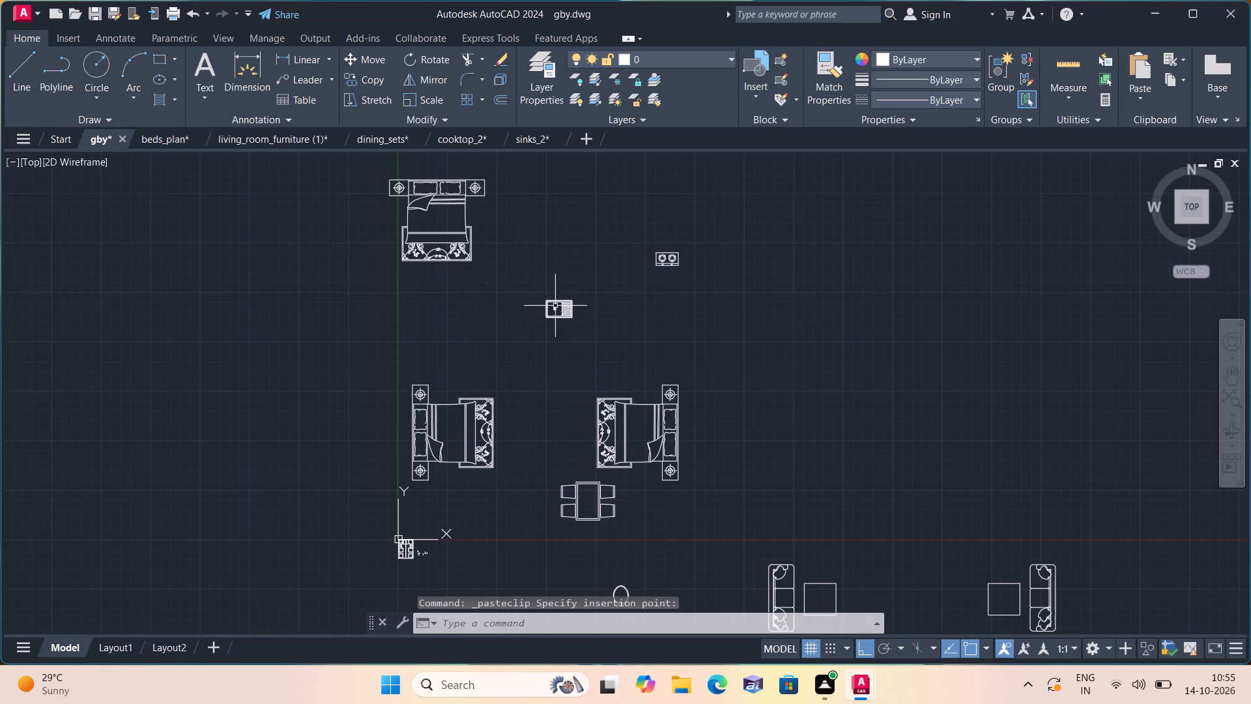
Rotate the pasted sink 90 degrees counterclockwise so its drainboard faces north.
click(566, 308)
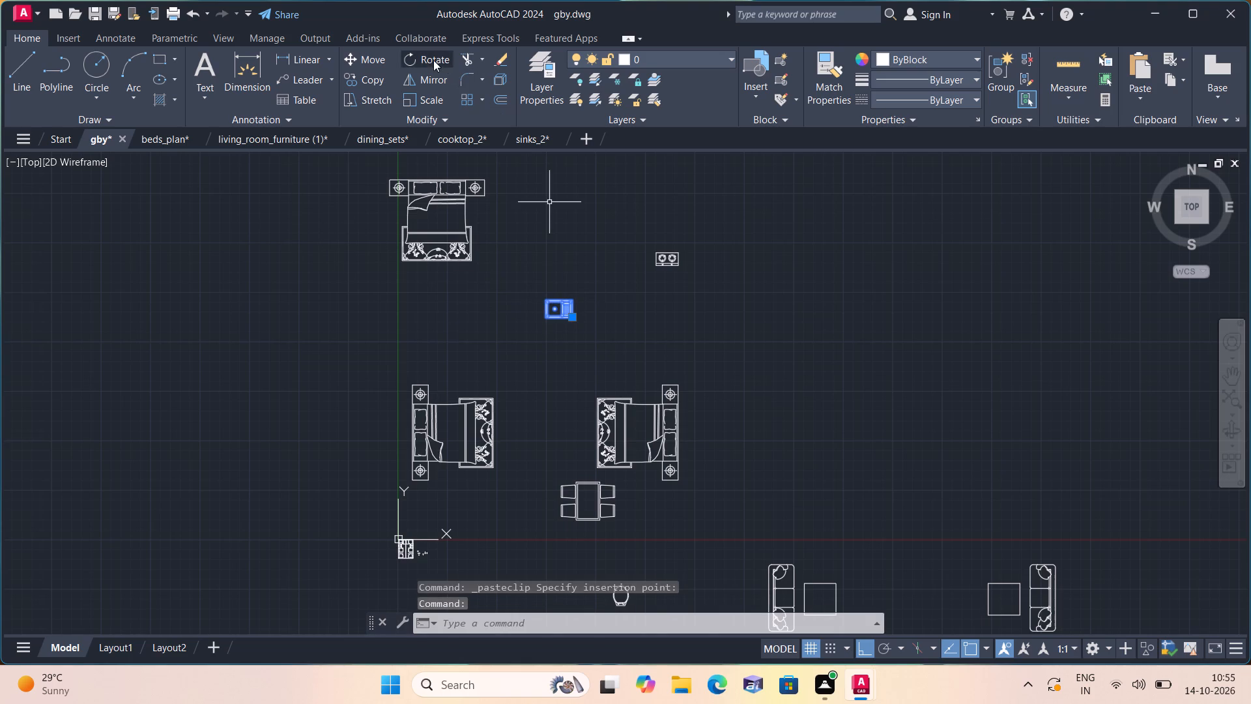
click(433, 60)
click(573, 307)
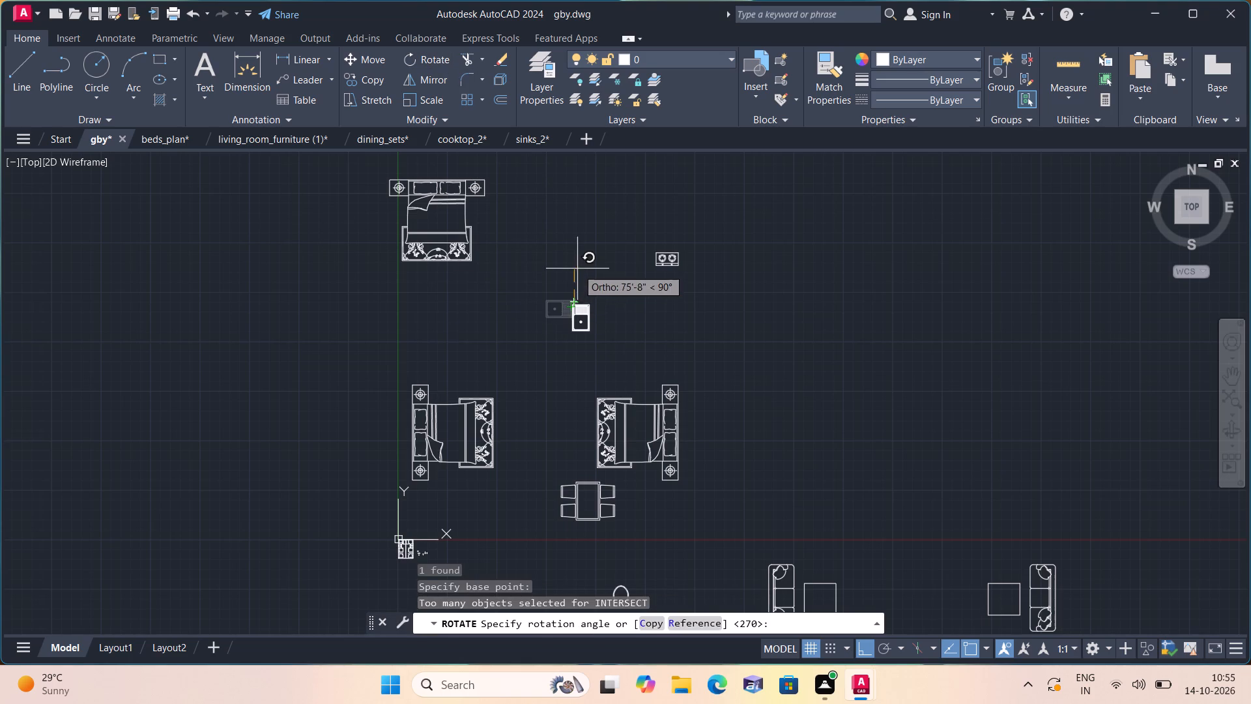
click(590, 245)
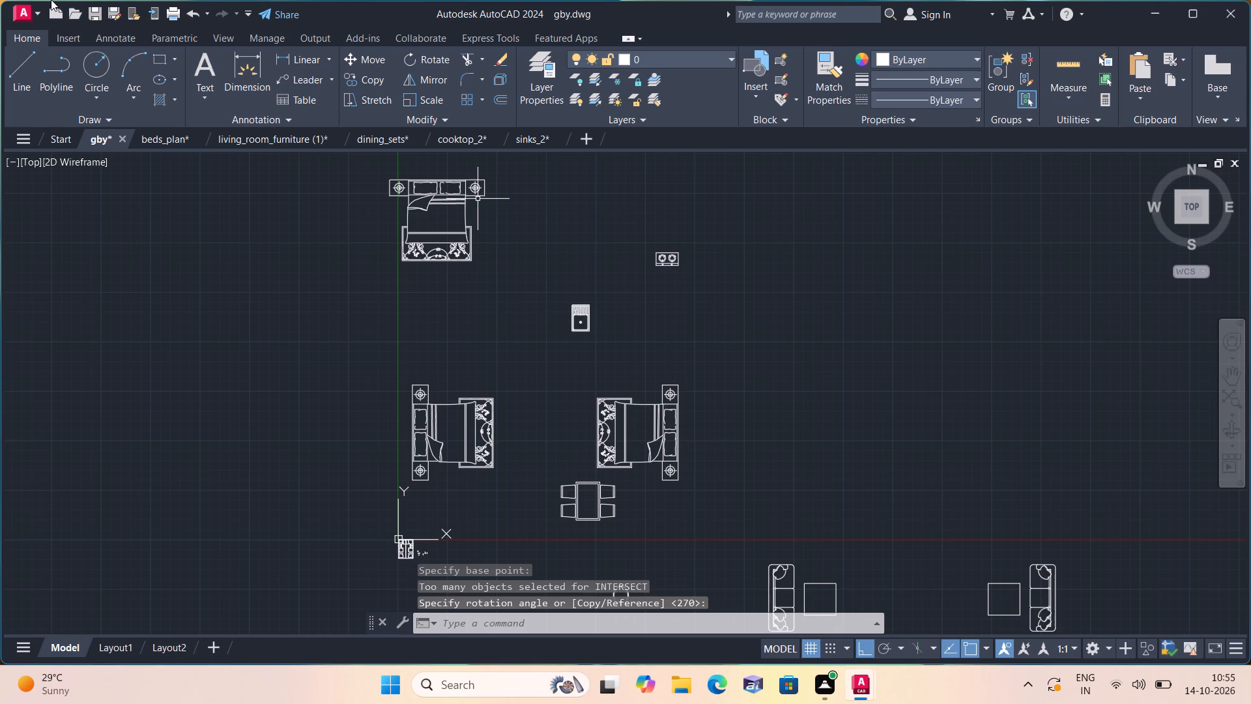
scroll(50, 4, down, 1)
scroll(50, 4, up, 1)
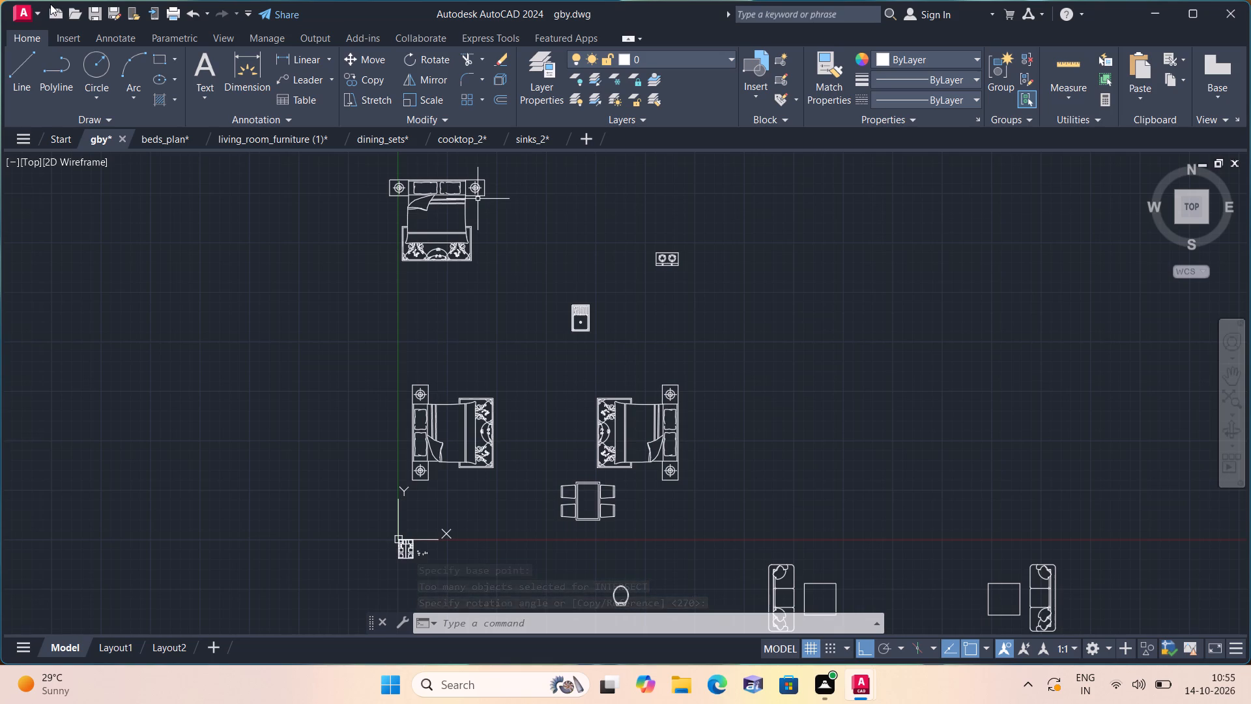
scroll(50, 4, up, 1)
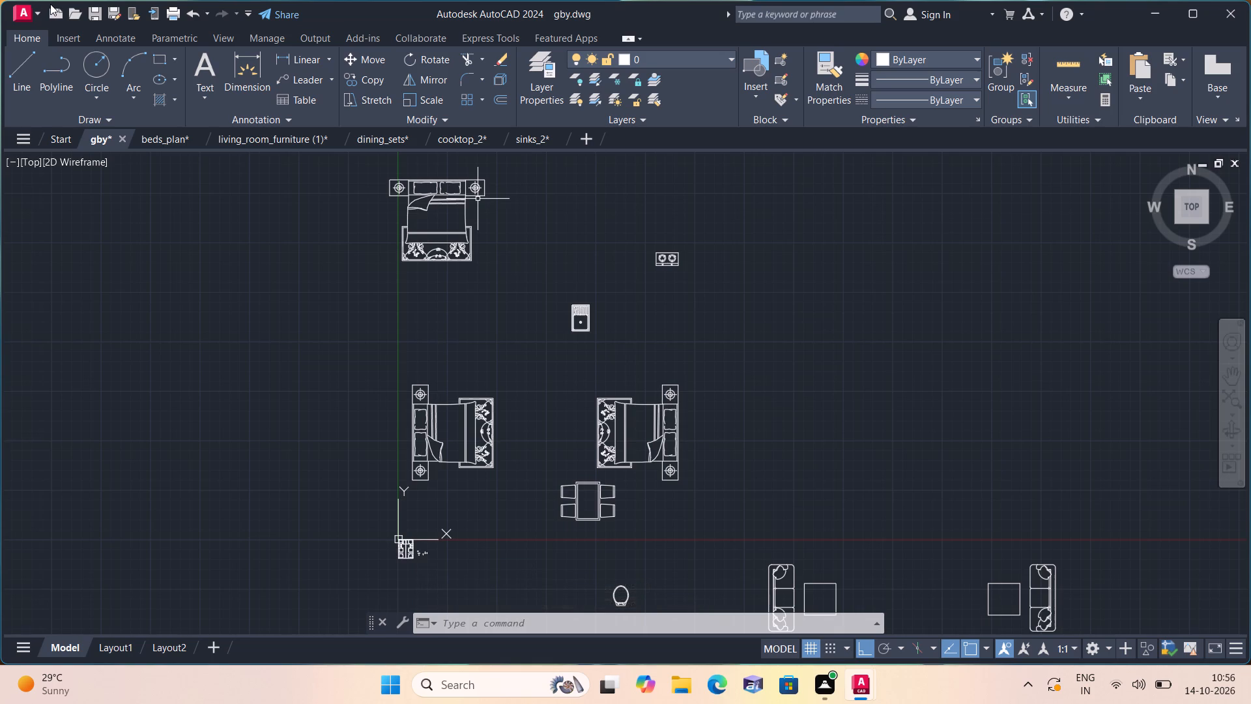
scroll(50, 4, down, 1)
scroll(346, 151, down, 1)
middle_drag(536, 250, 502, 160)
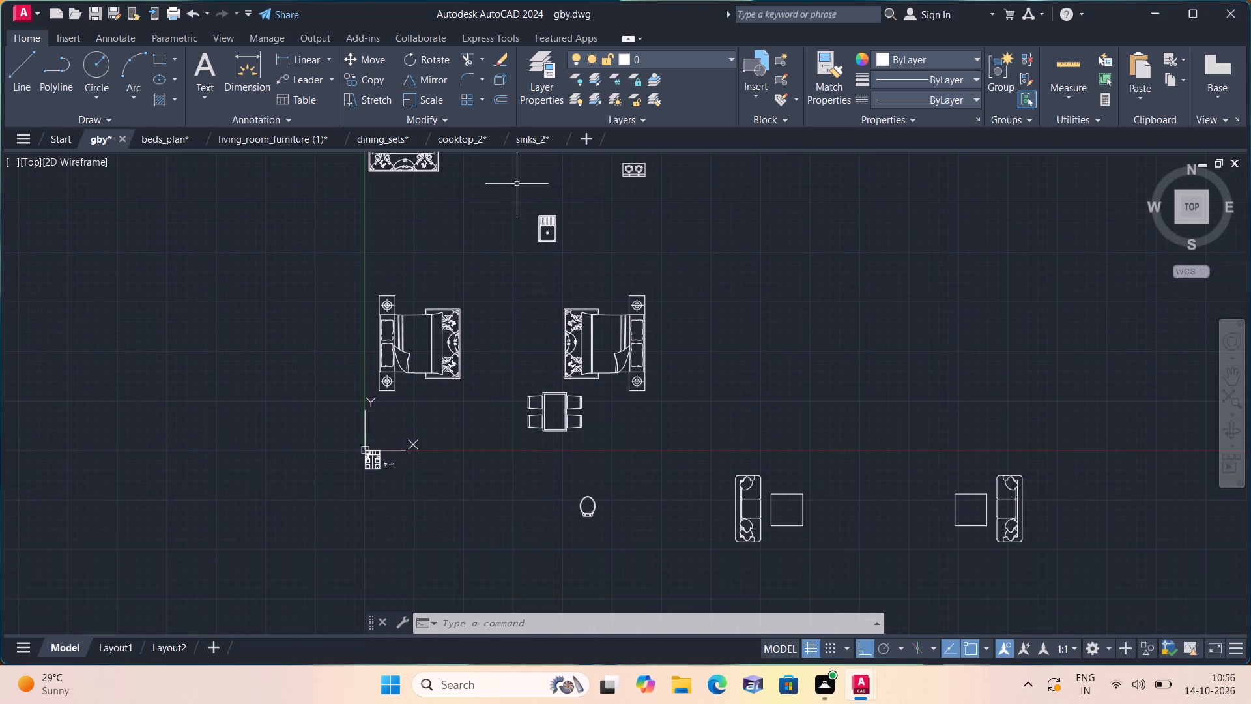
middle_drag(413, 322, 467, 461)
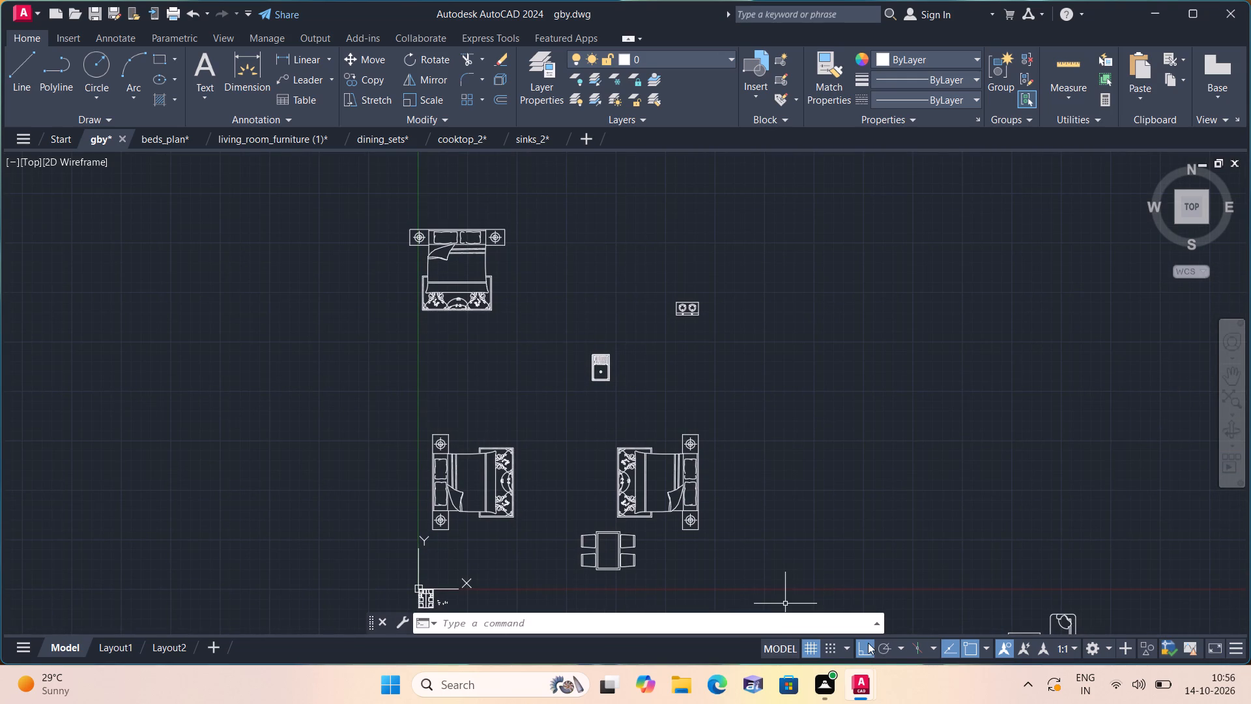
Turn Ortho off and scale the northern bed set down freehand to a small fraction of its size.
click(868, 643)
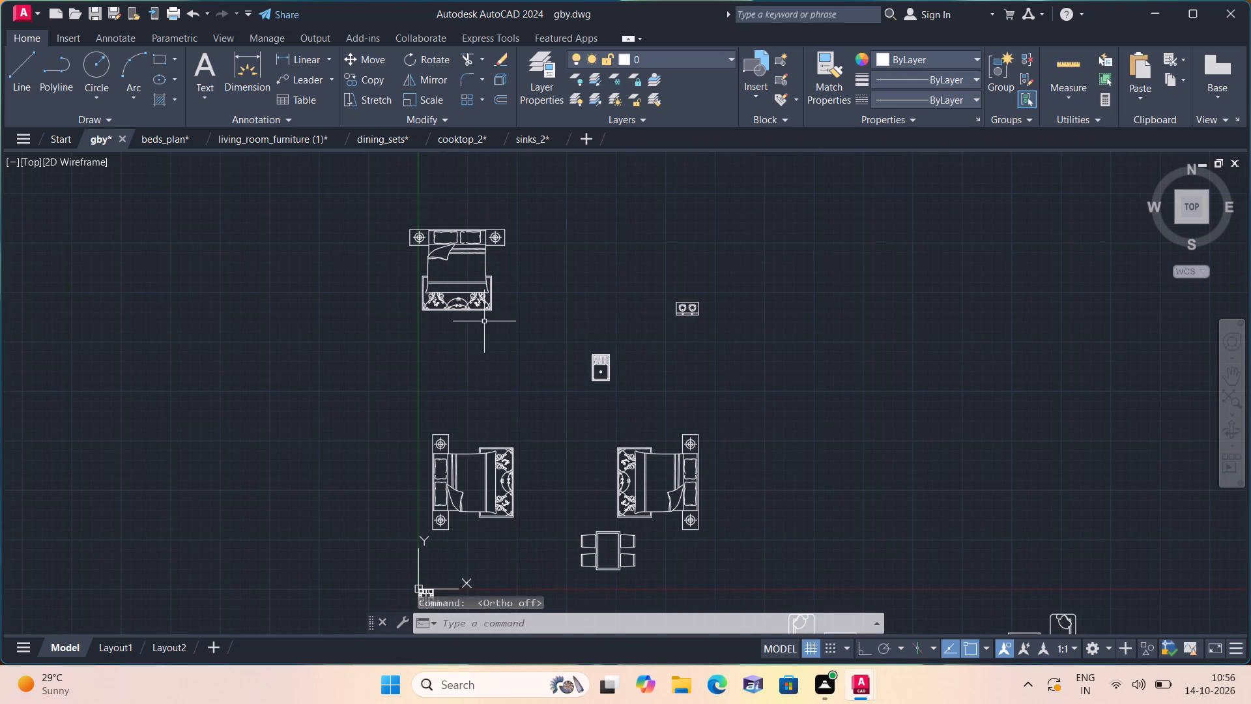
click(523, 323)
click(355, 188)
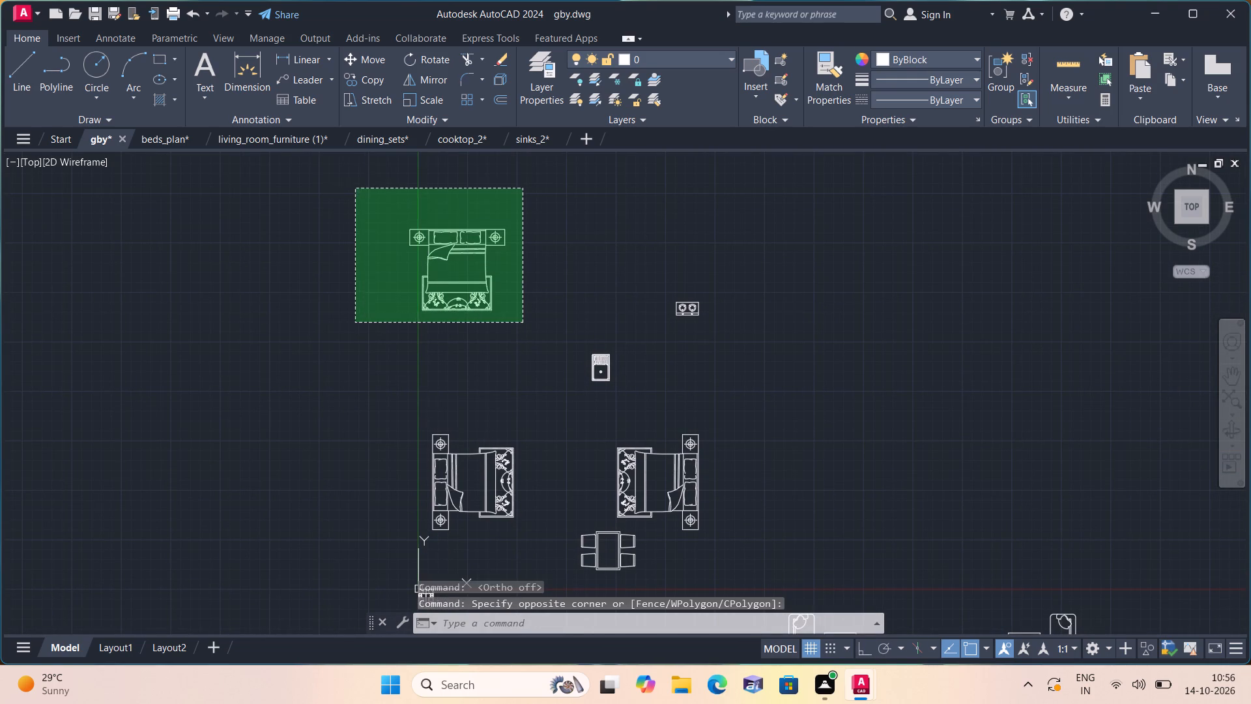
click(430, 101)
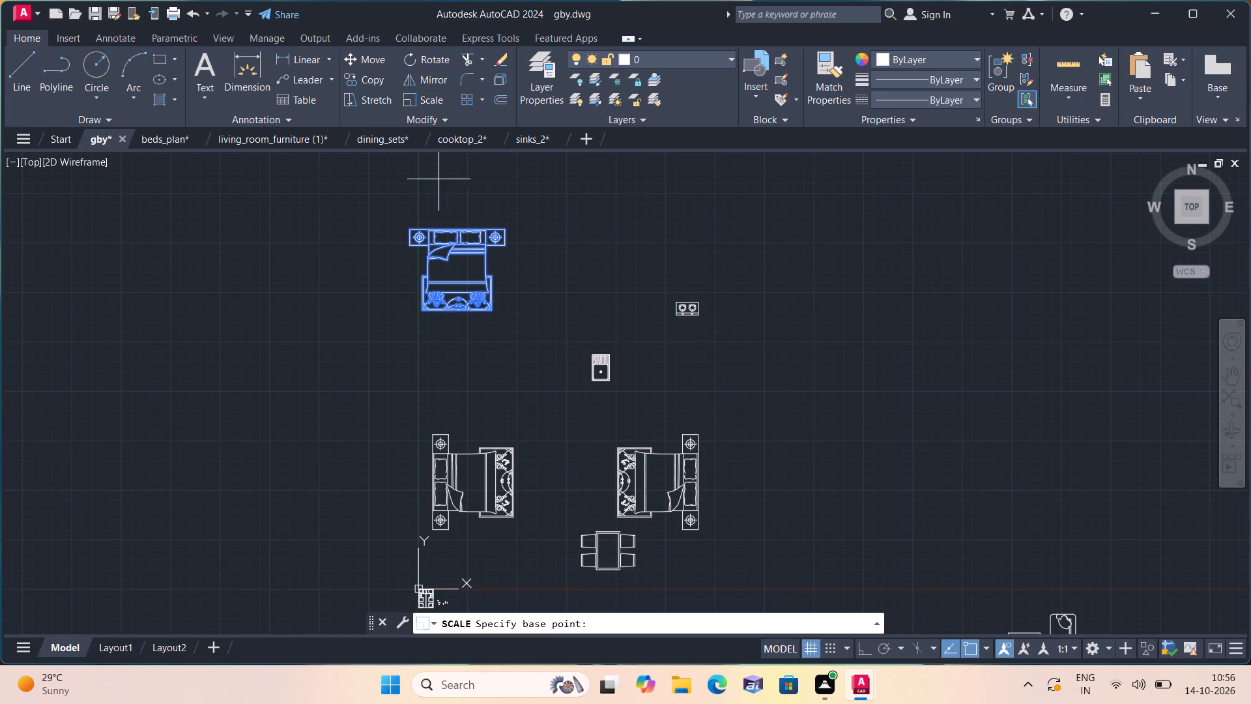
click(468, 273)
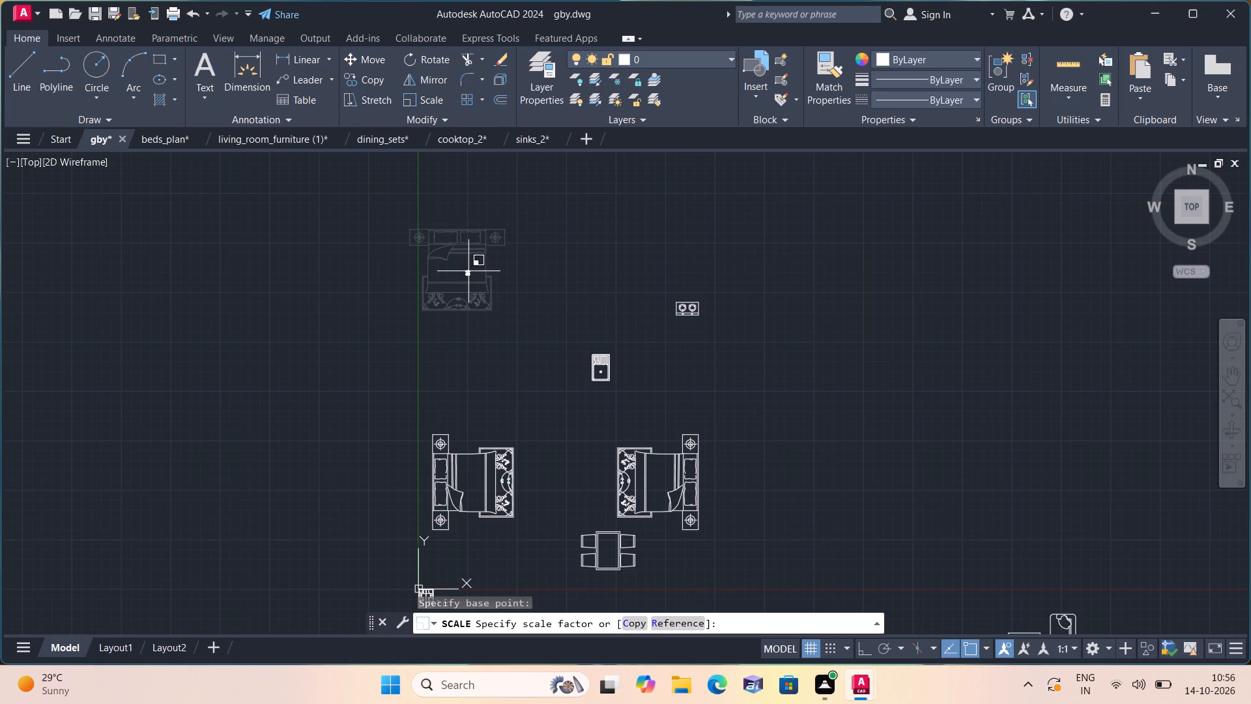
scroll(468, 271, up, 2)
click(468, 271)
Move the scaled-down bed set to the empty area just west of the floor plan's northwest bedroom.
drag(485, 310, 477, 298)
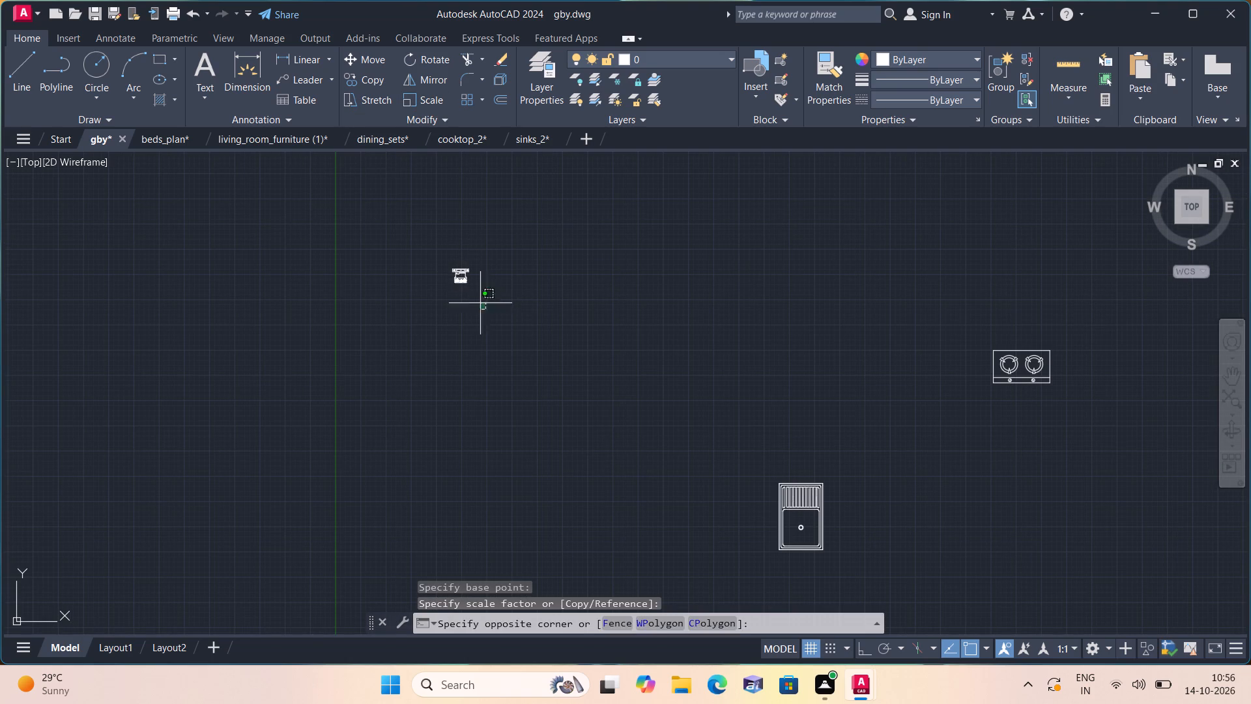
click(420, 228)
click(362, 54)
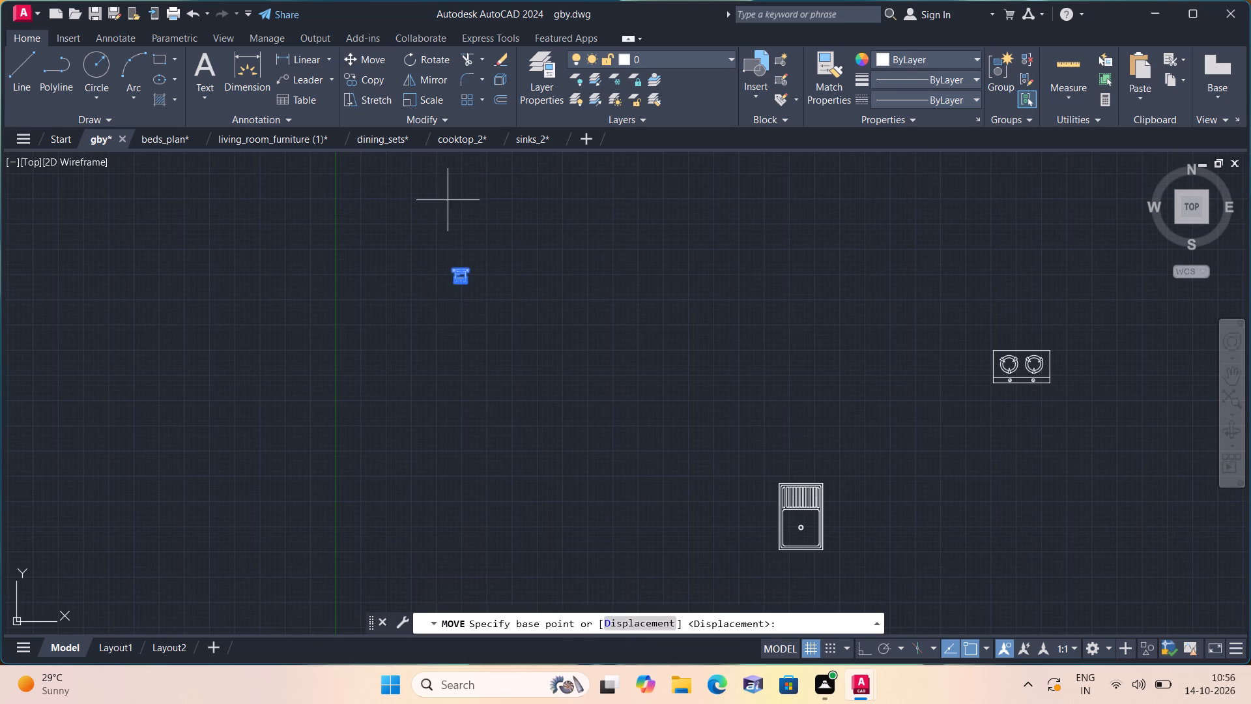
click(466, 257)
scroll(459, 280, down, 2)
middle_drag(456, 280, 454, 207)
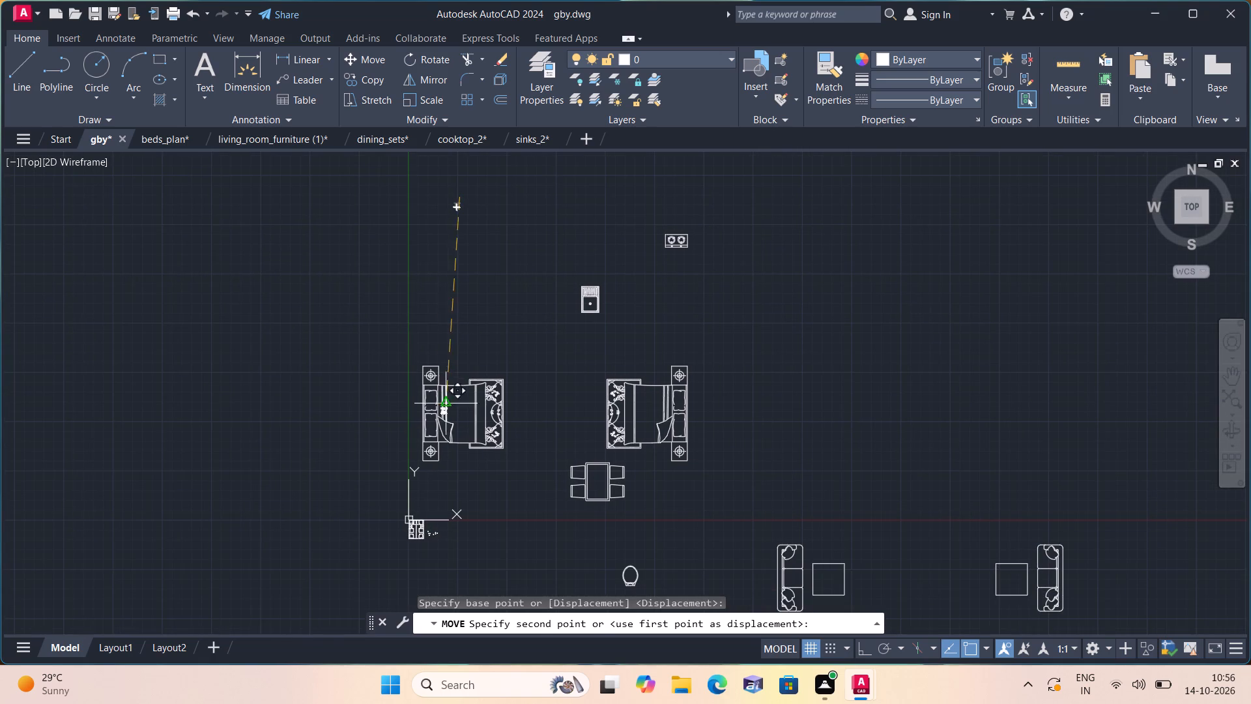
scroll(387, 536, up, 4)
scroll(459, 470, up, 3)
middle_drag(460, 469, 465, 296)
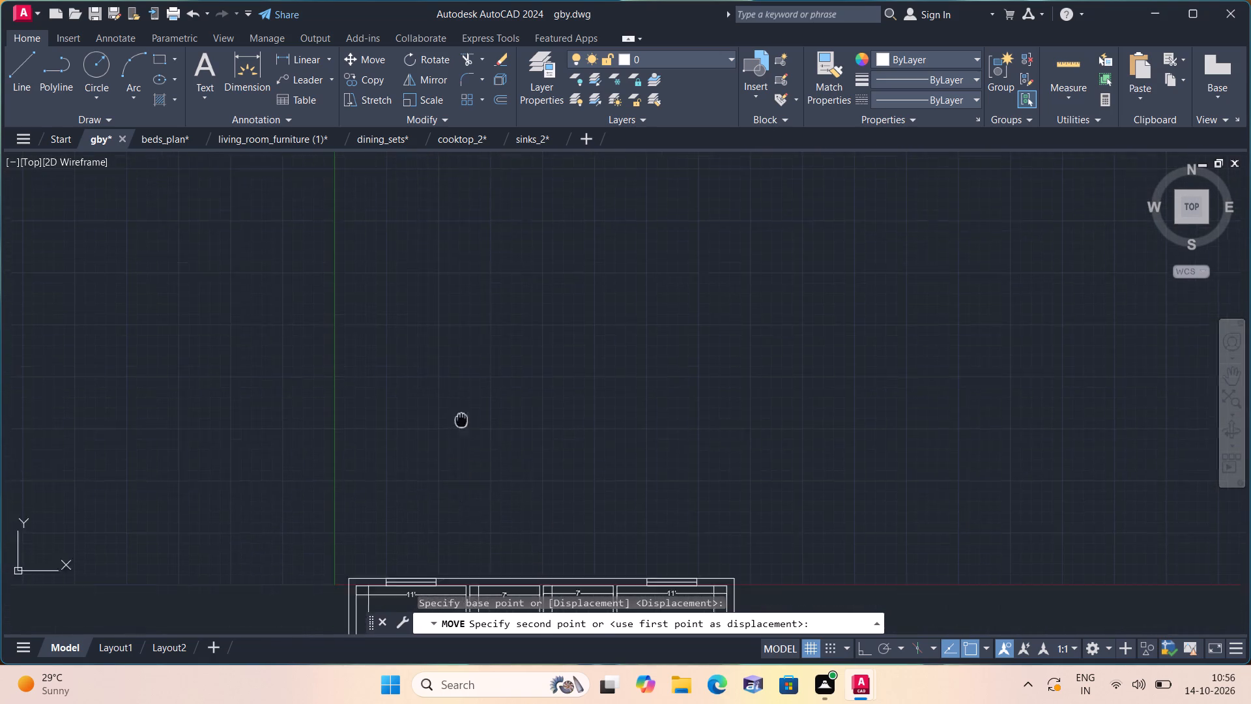
middle_drag(465, 296, 464, 214)
scroll(480, 252, down, 1)
middle_drag(448, 274, 530, 157)
click(382, 178)
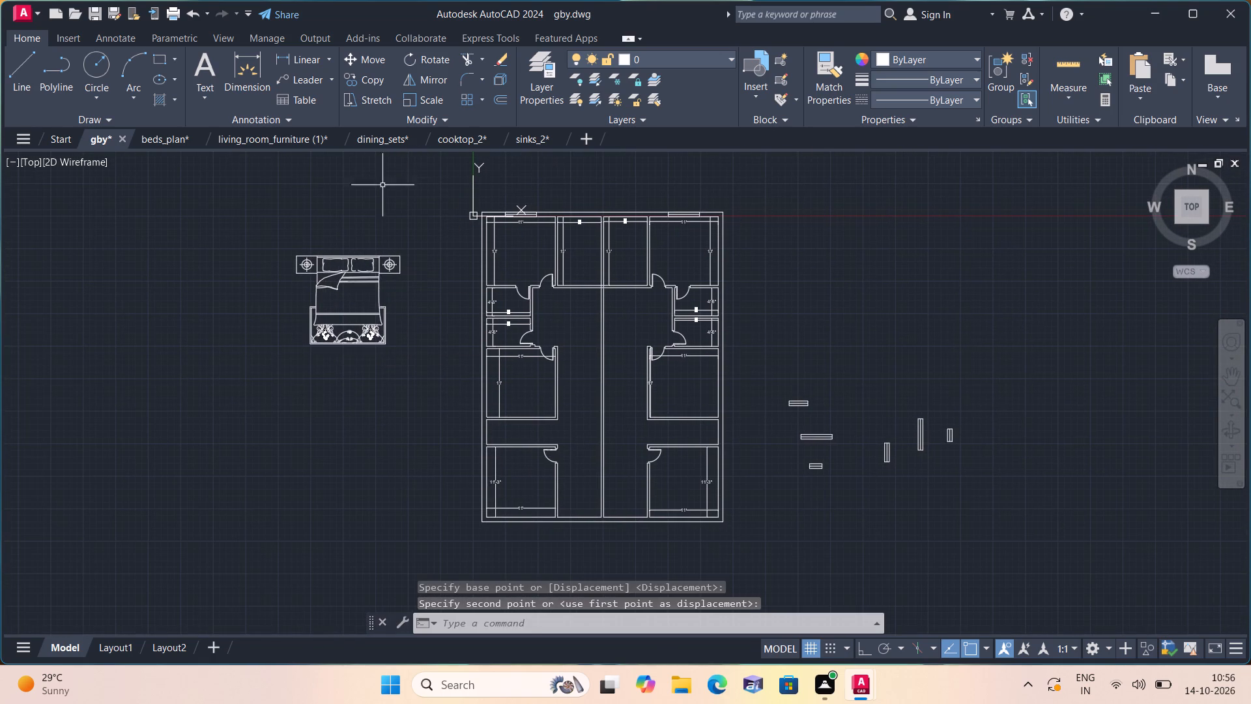
Scale the bed set beside the floor plan down again freehand to about a third so it suits the bedrooms.
click(389, 362)
click(274, 194)
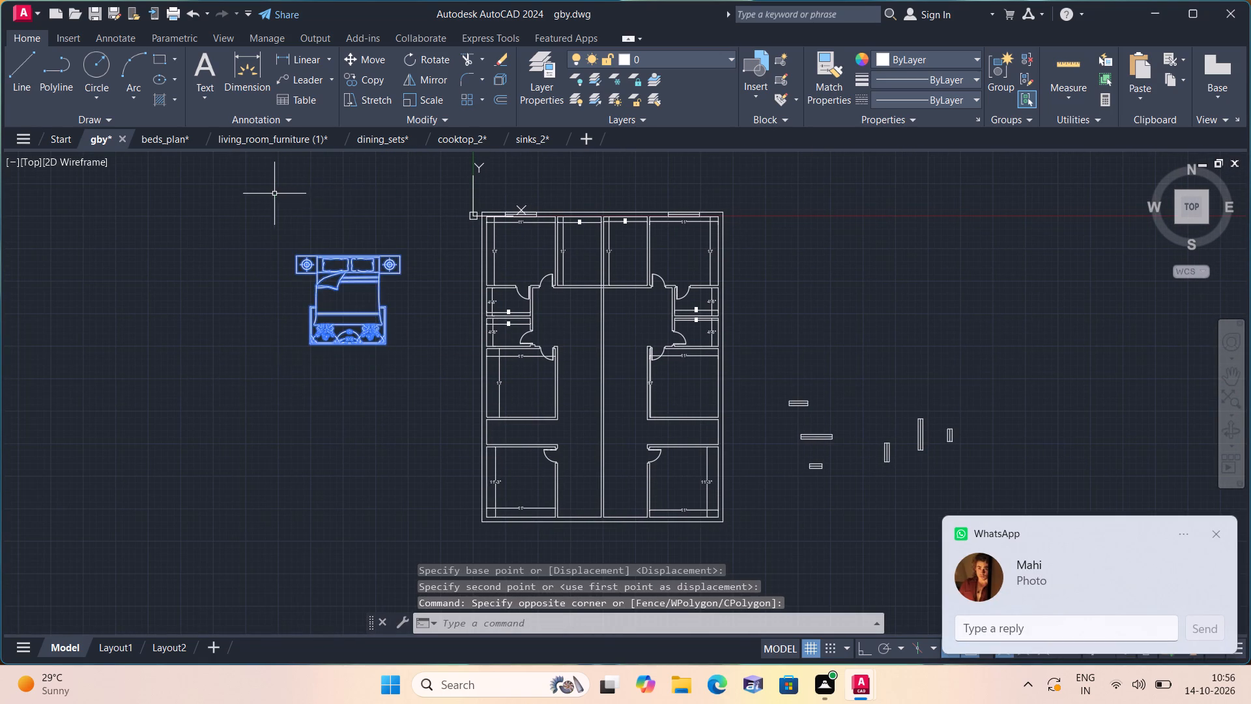
drag(412, 348, 412, 357)
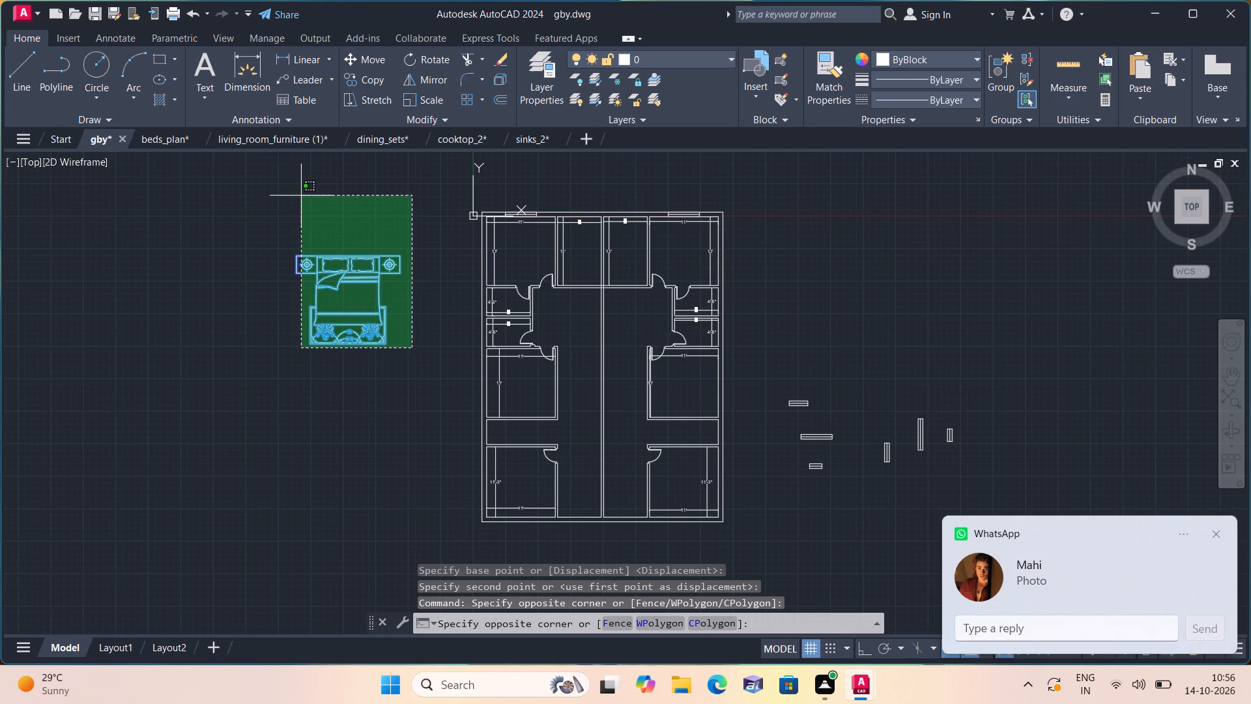
click(281, 206)
click(435, 100)
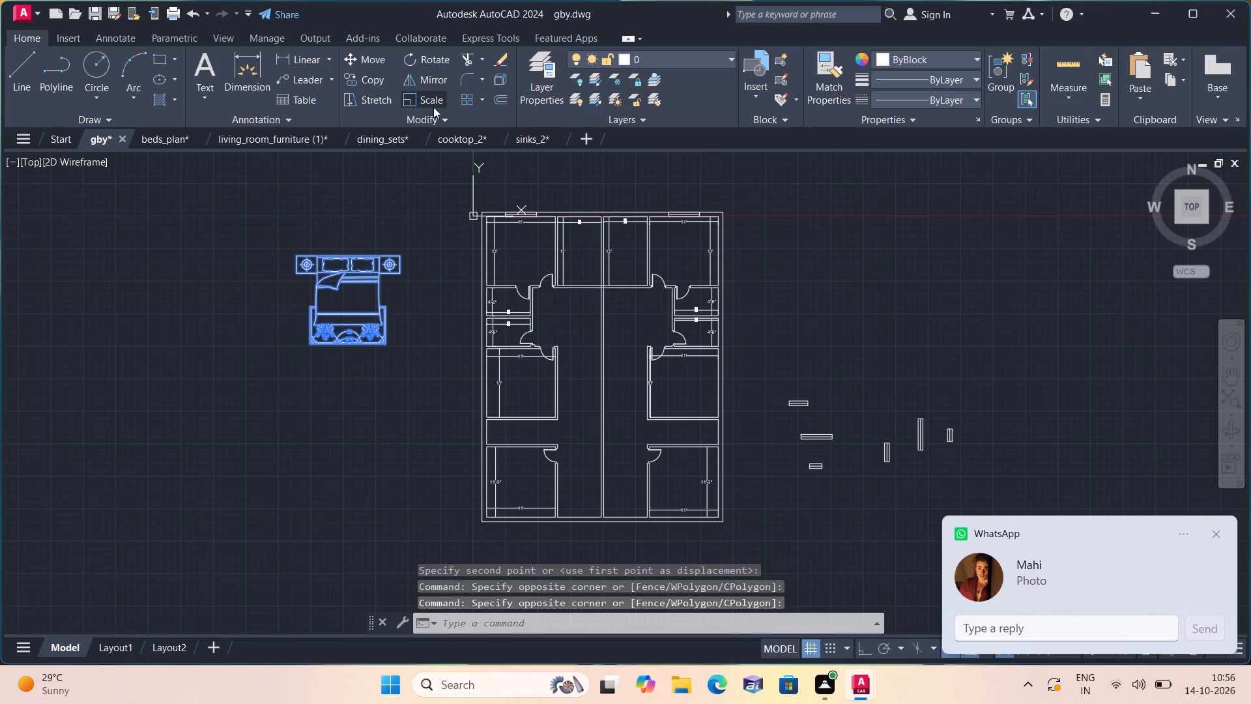
click(363, 295)
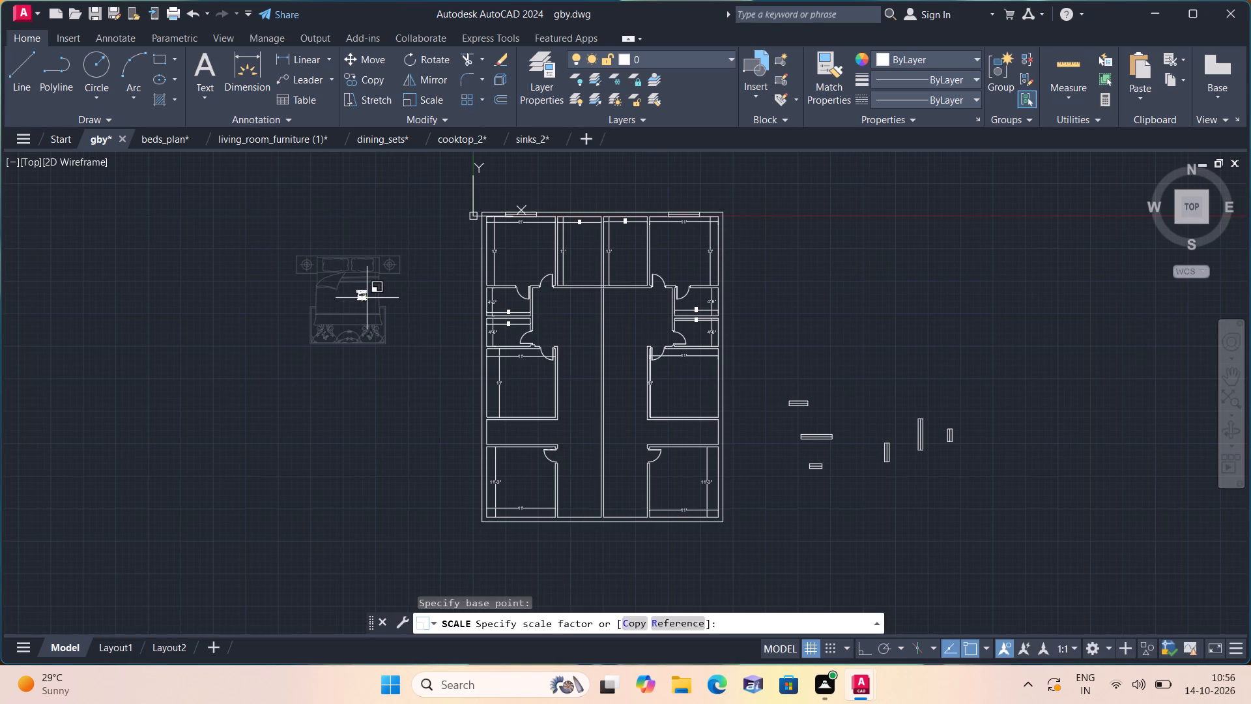
click(380, 300)
Move the reduced bed set into the northwest 11' by 11' bedroom, with its headboard toward the north wall.
click(389, 329)
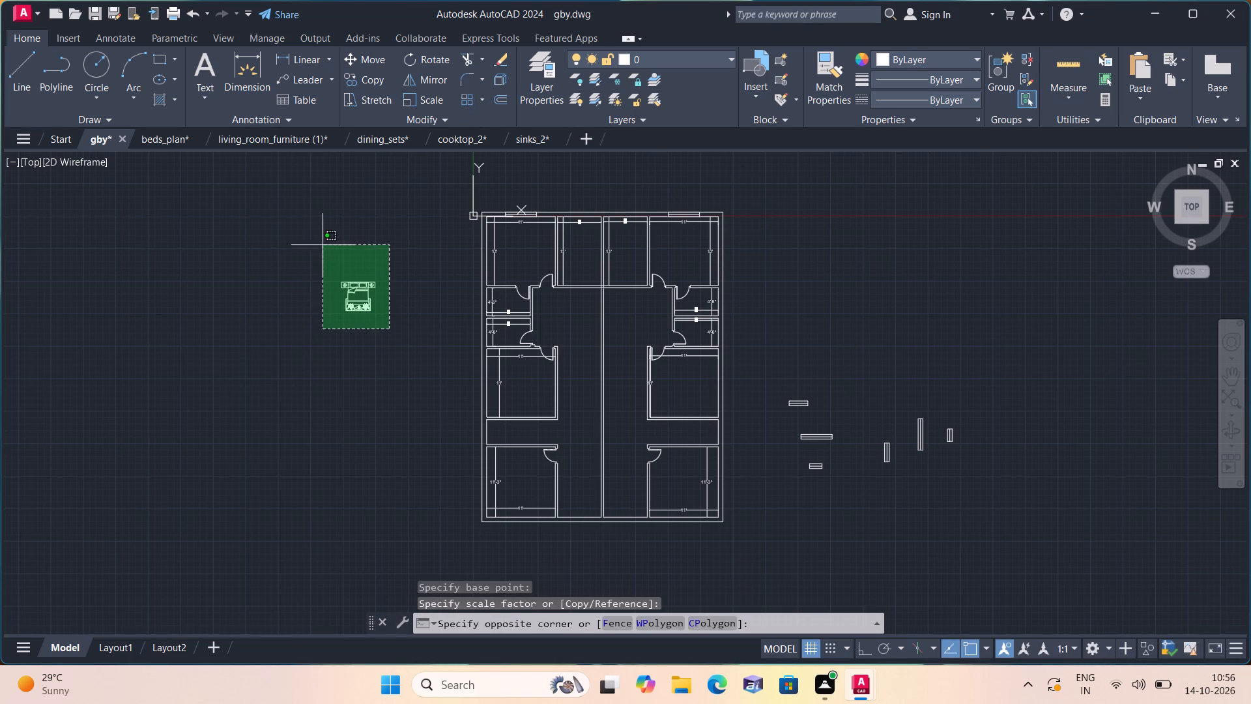
click(315, 239)
click(363, 55)
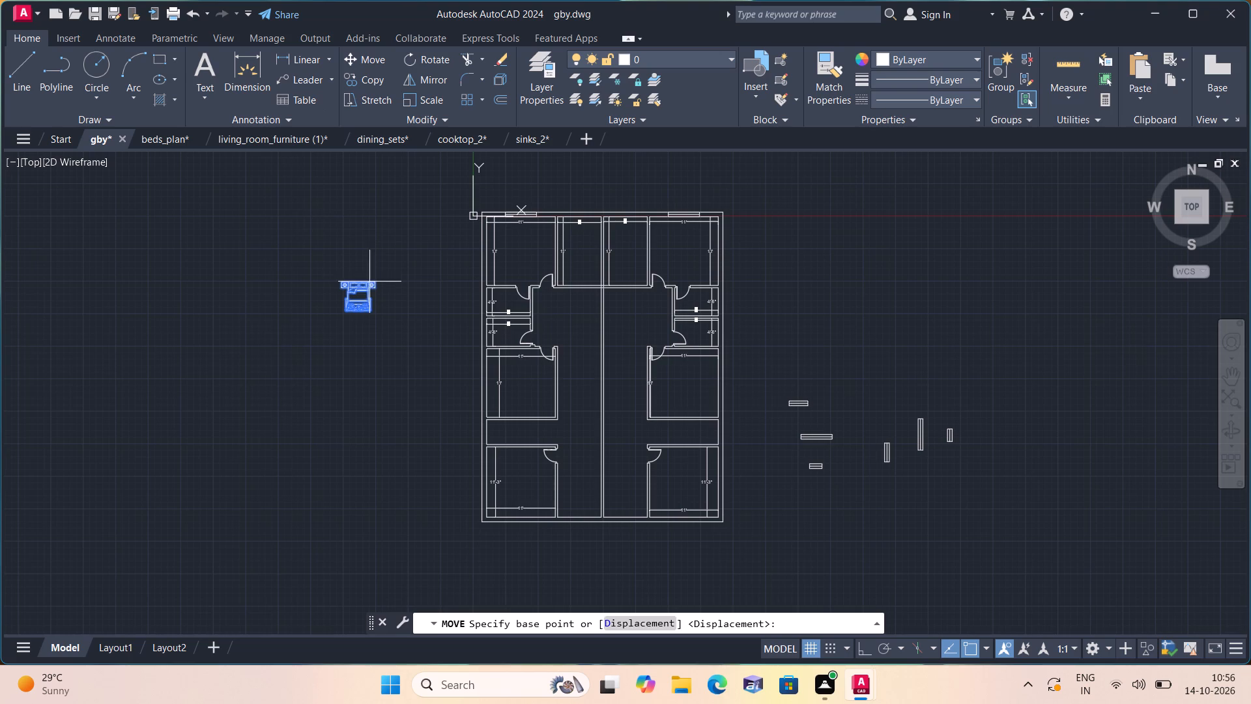
click(362, 292)
scroll(520, 238, up, 3)
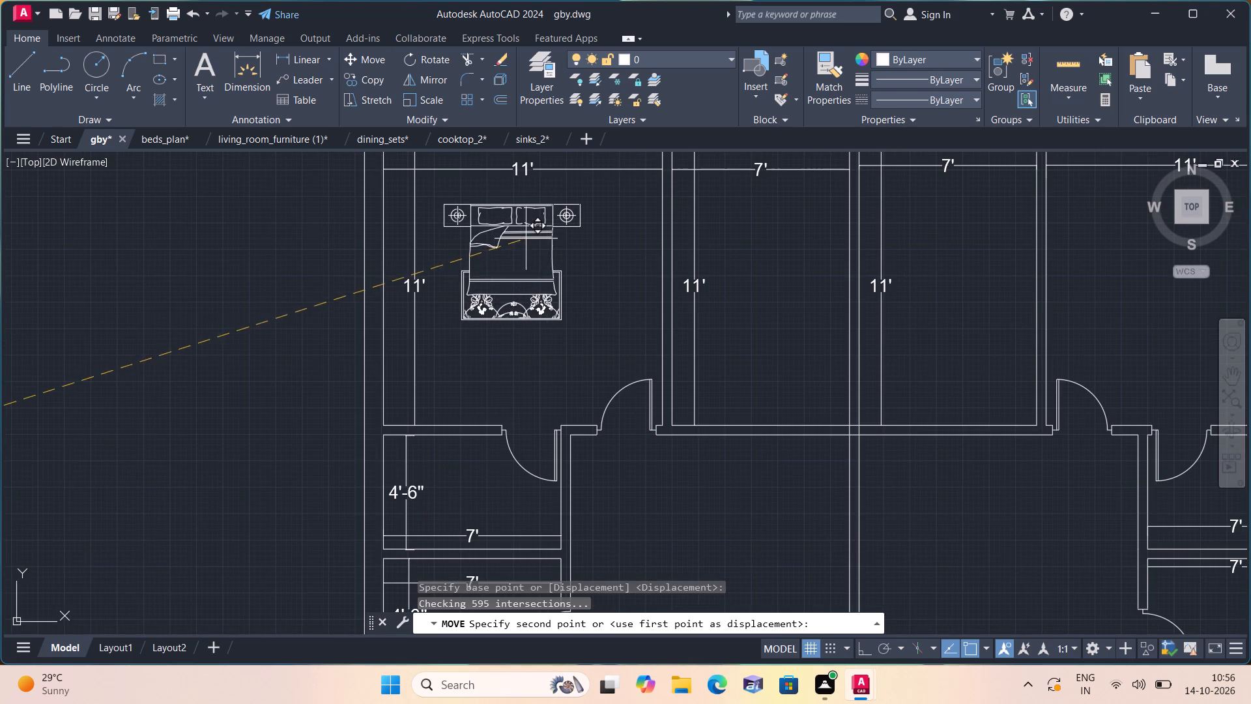
click(527, 235)
Copy the bed set from the northwest bedroom into the northeast 11' by 11' bedroom, with its headboard toward the north wall.
click(597, 340)
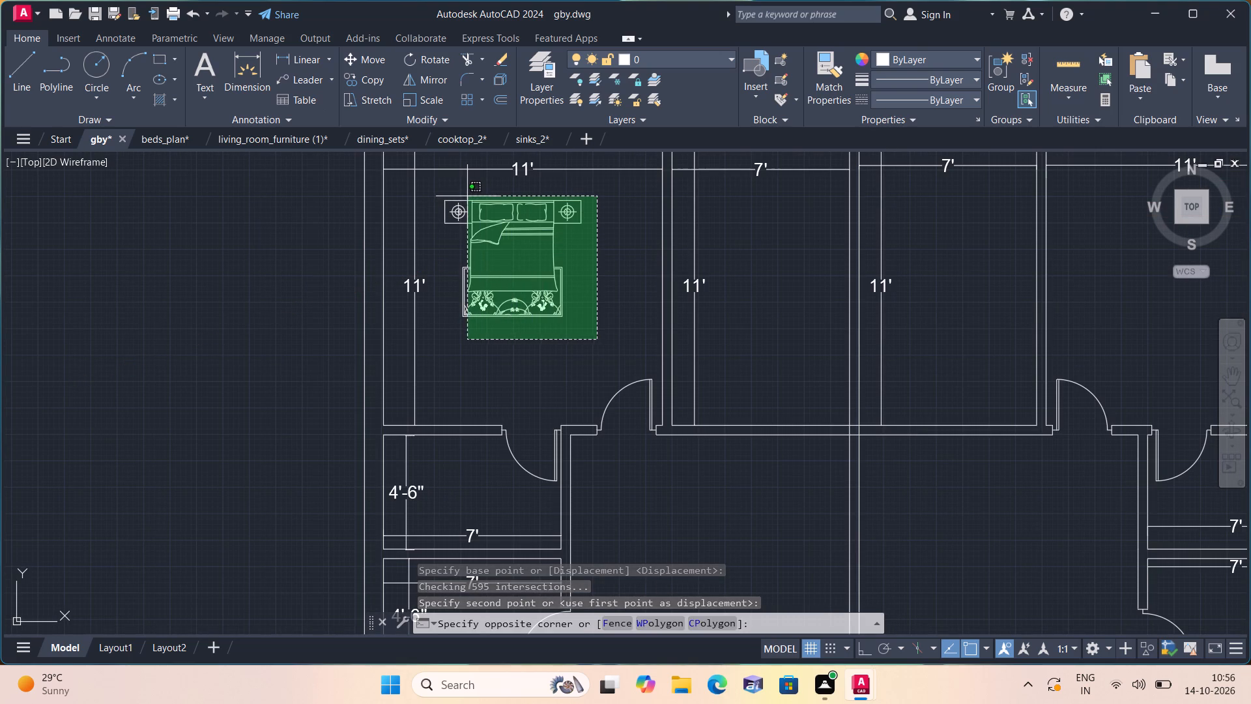
click(440, 193)
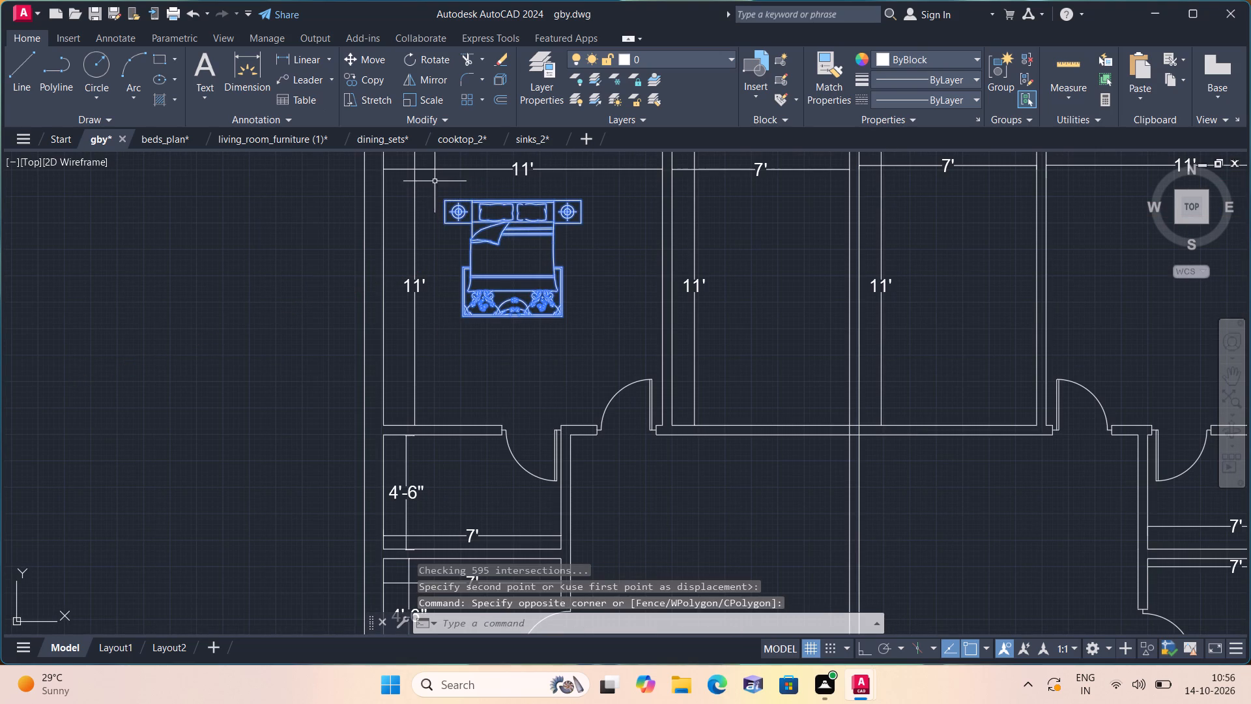
click(370, 78)
click(521, 239)
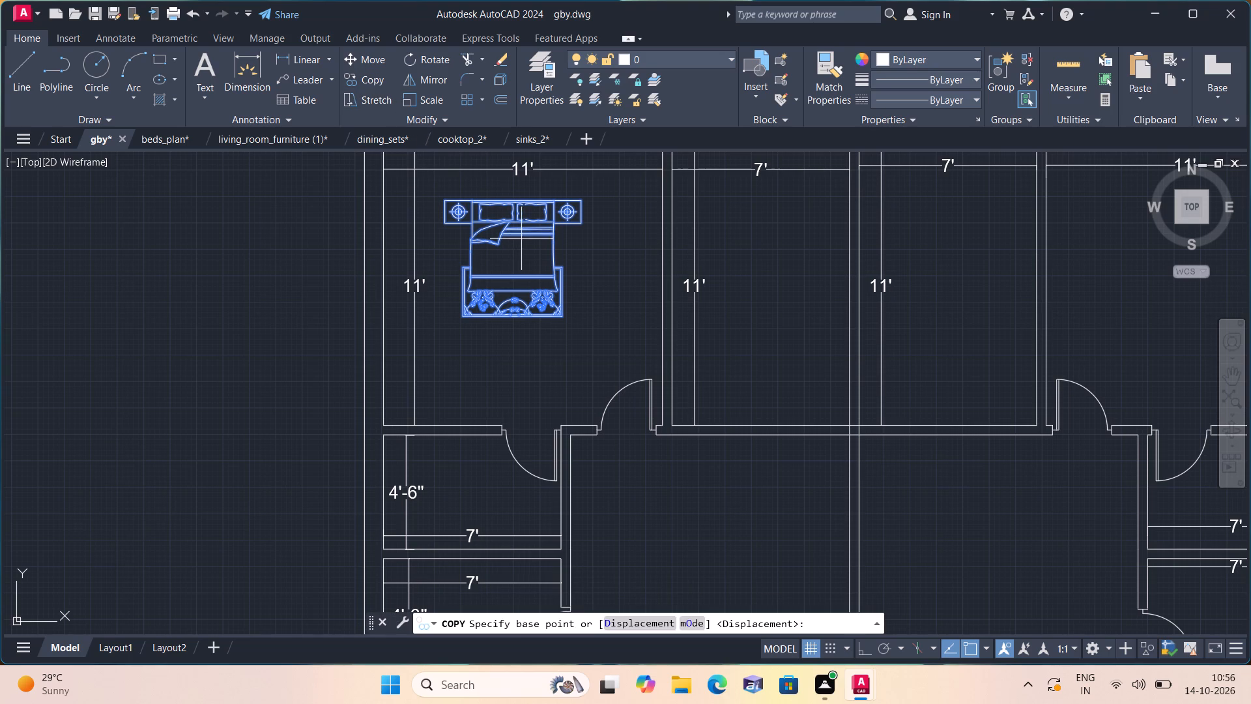
scroll(534, 225, down, 2)
middle_drag(508, 252, 386, 280)
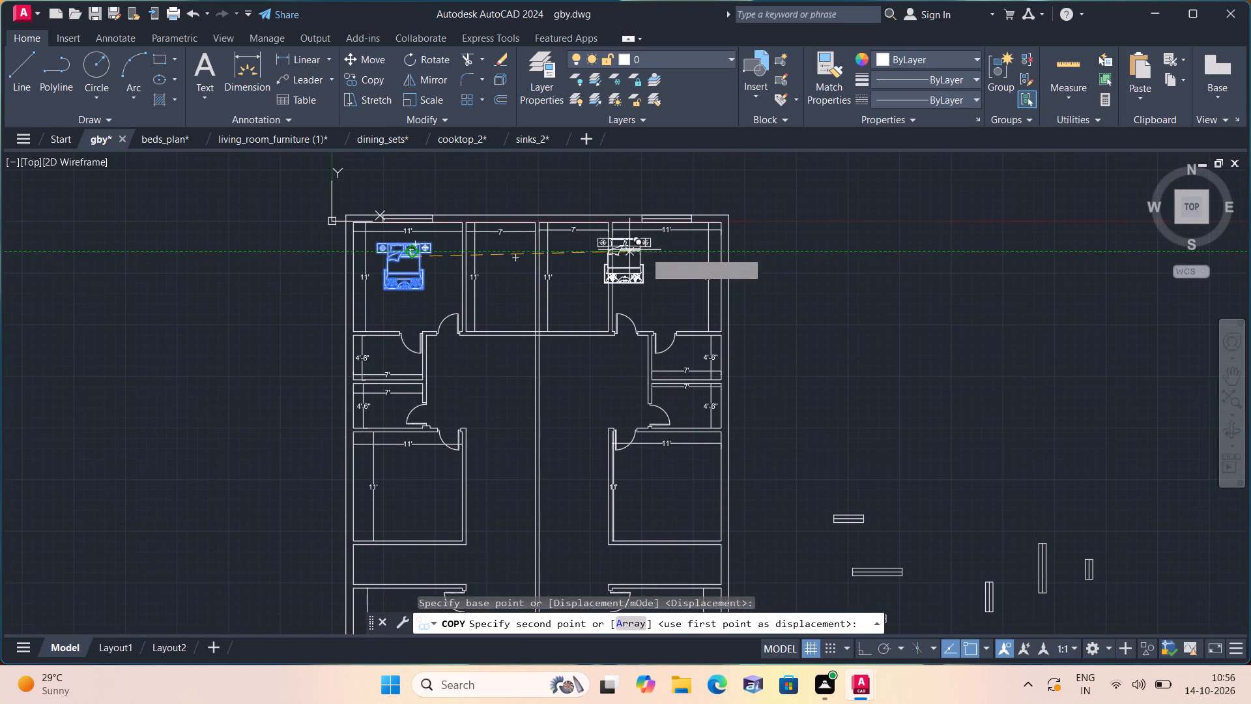
scroll(667, 254, up, 1)
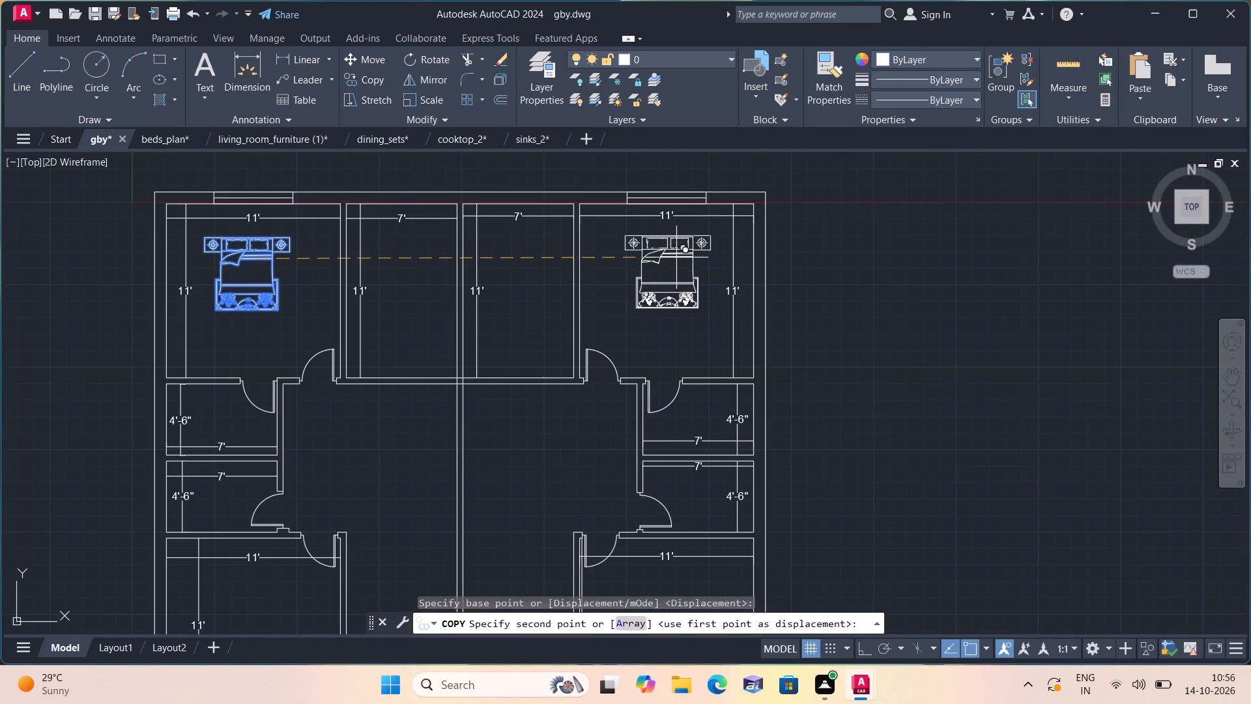
click(676, 257)
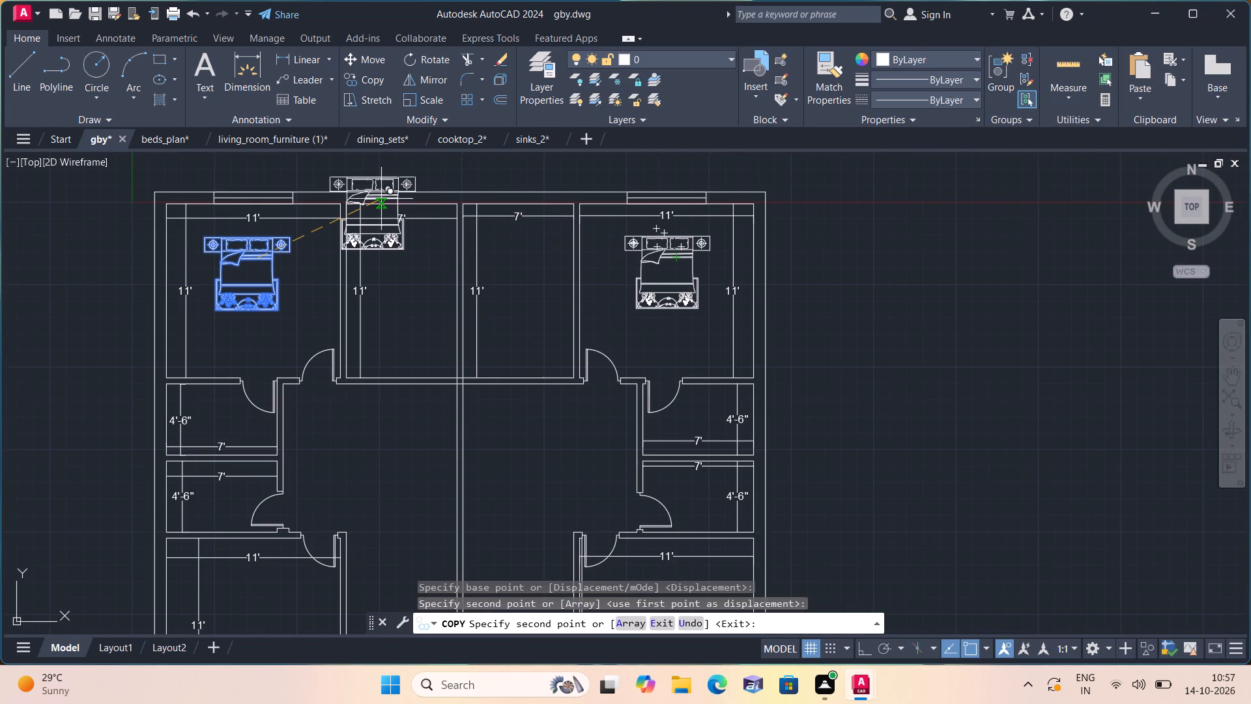
key(Escape)
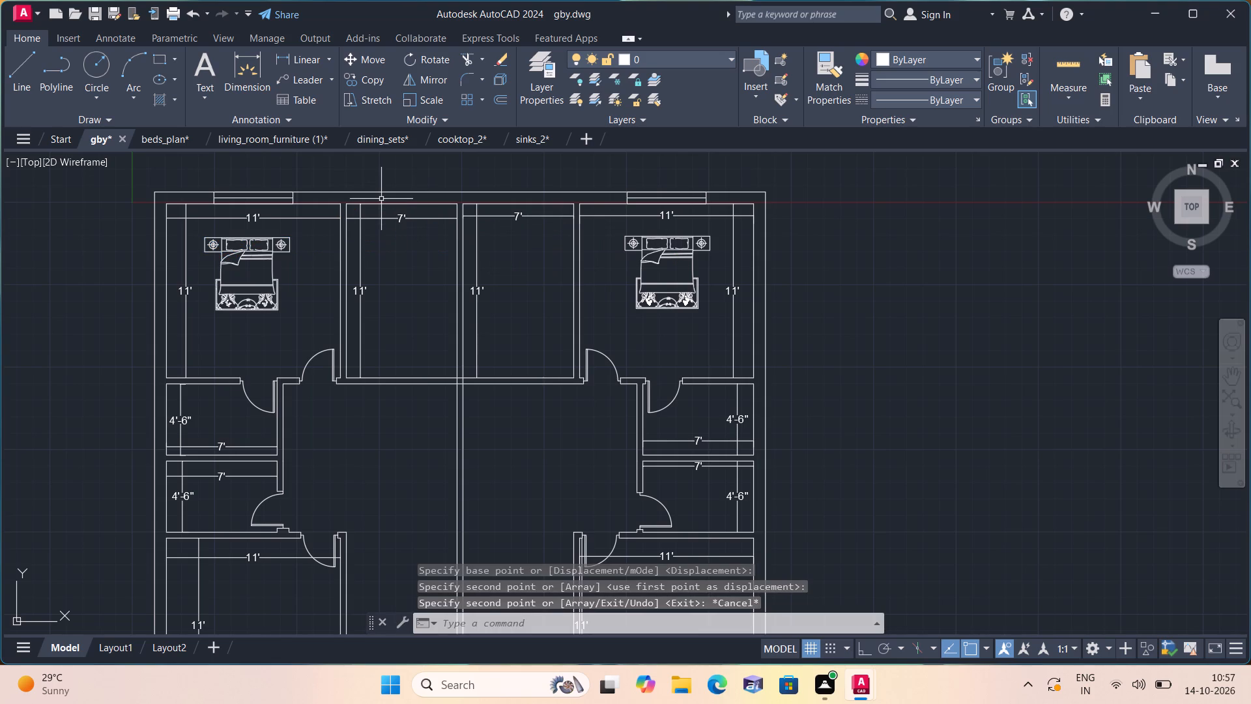
Scale the full-size bed set with its headboard on the west side down freehand to a small fraction of its size.
scroll(427, 217, down, 1)
middle_drag(468, 300, 442, 227)
scroll(443, 227, down, 1)
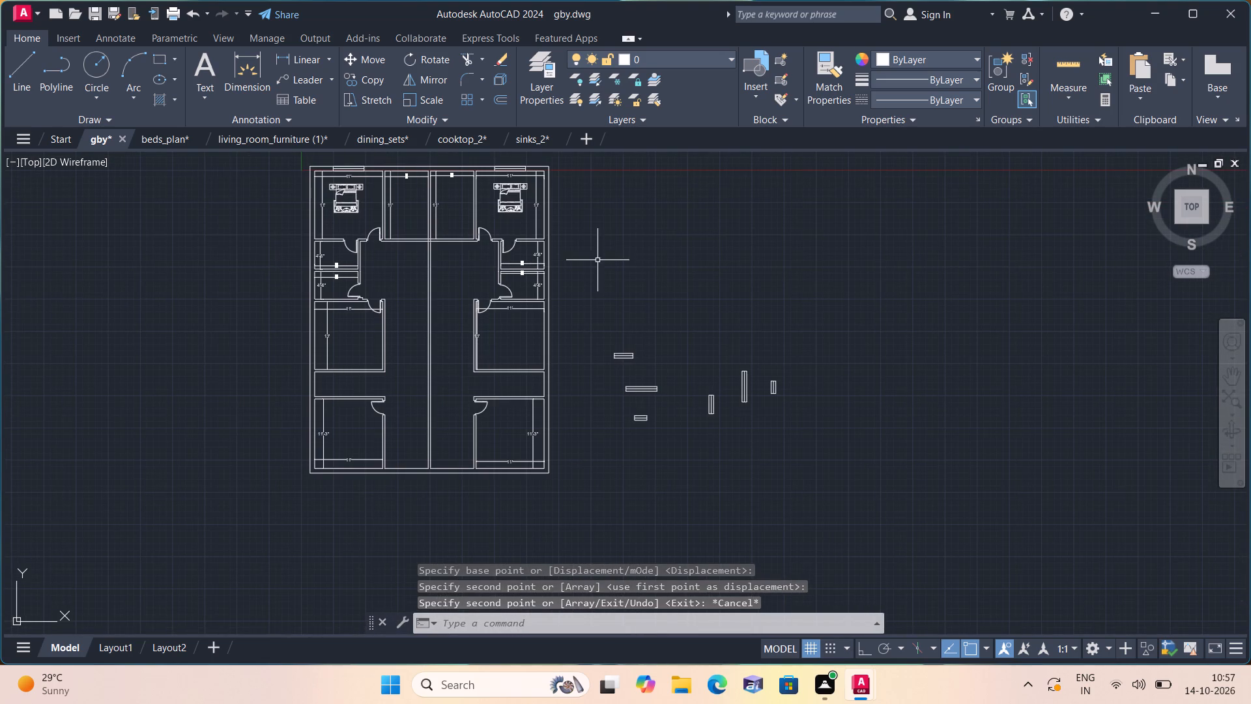
scroll(596, 360, down, 1)
middle_drag(535, 320, 410, 506)
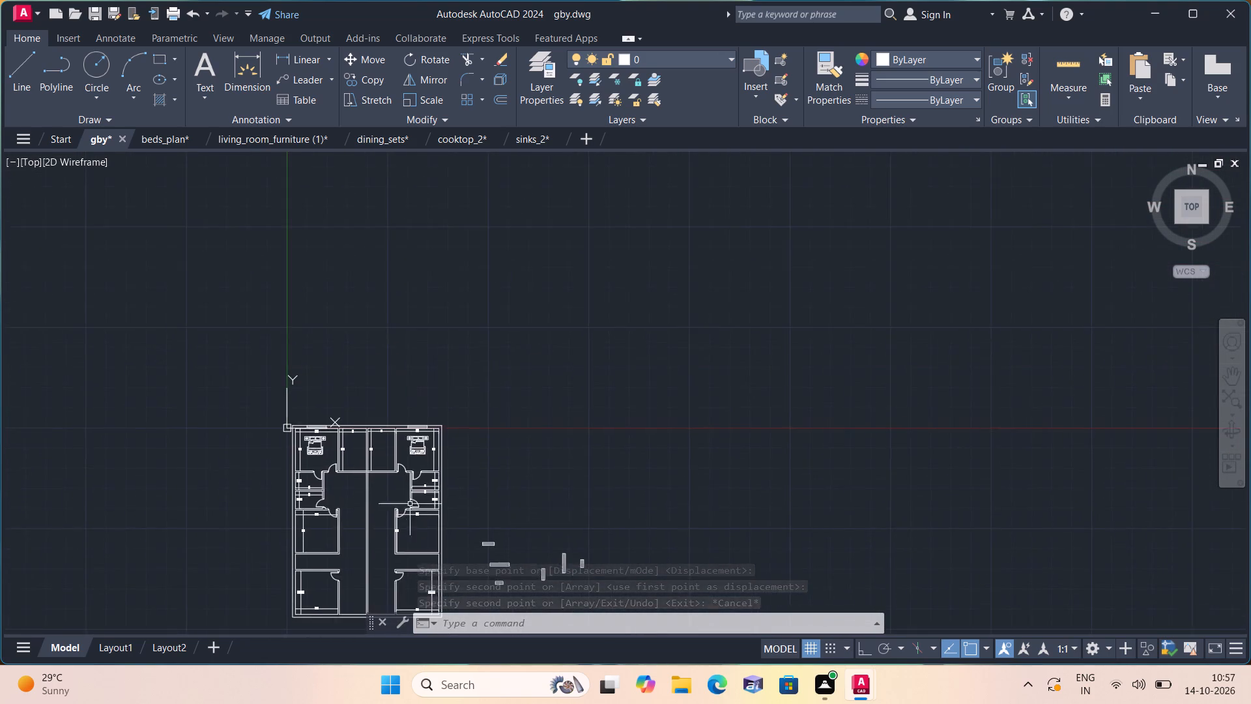
scroll(426, 478, down, 1)
scroll(477, 377, down, 1)
middle_drag(477, 375, 489, 570)
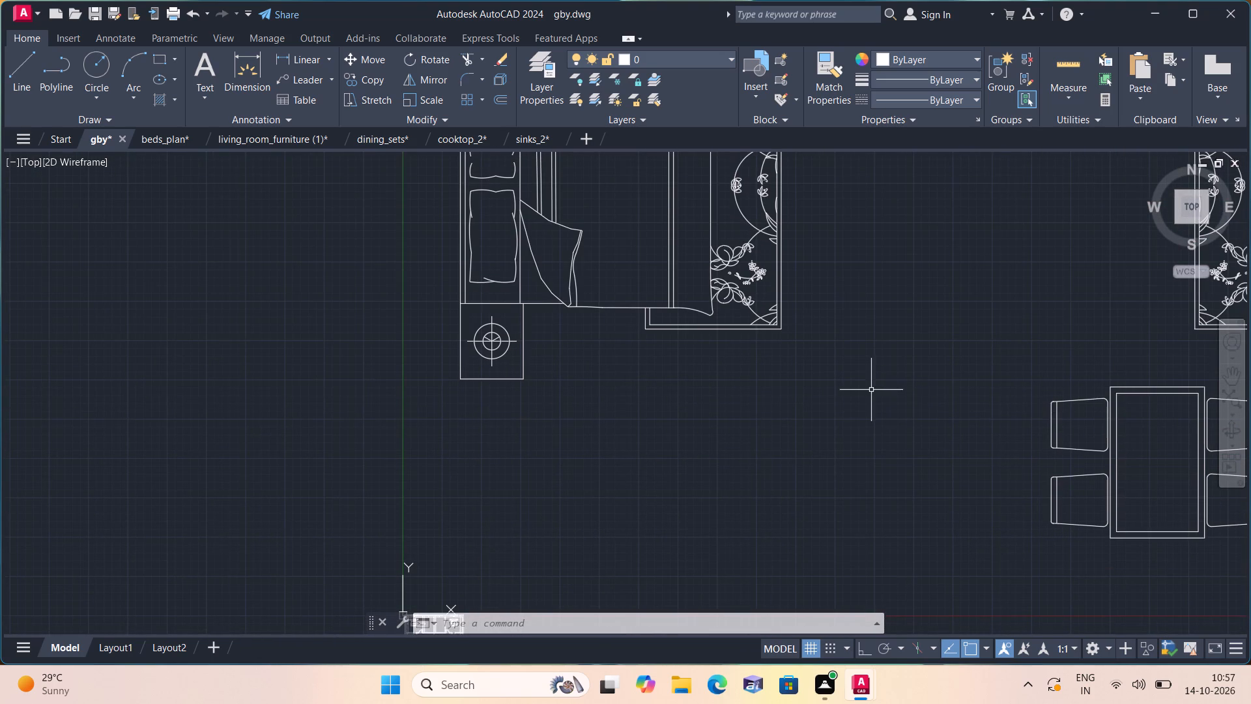
click(886, 437)
middle_drag(709, 348, 726, 493)
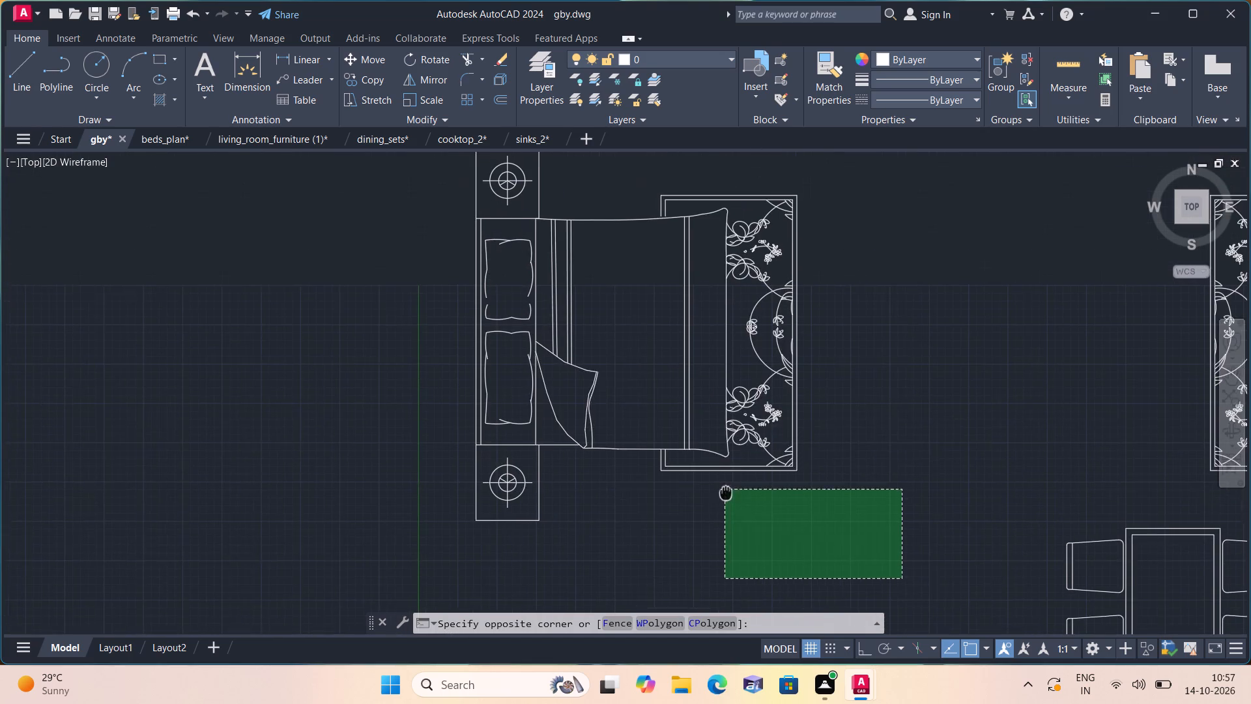
middle_drag(450, 242, 450, 292)
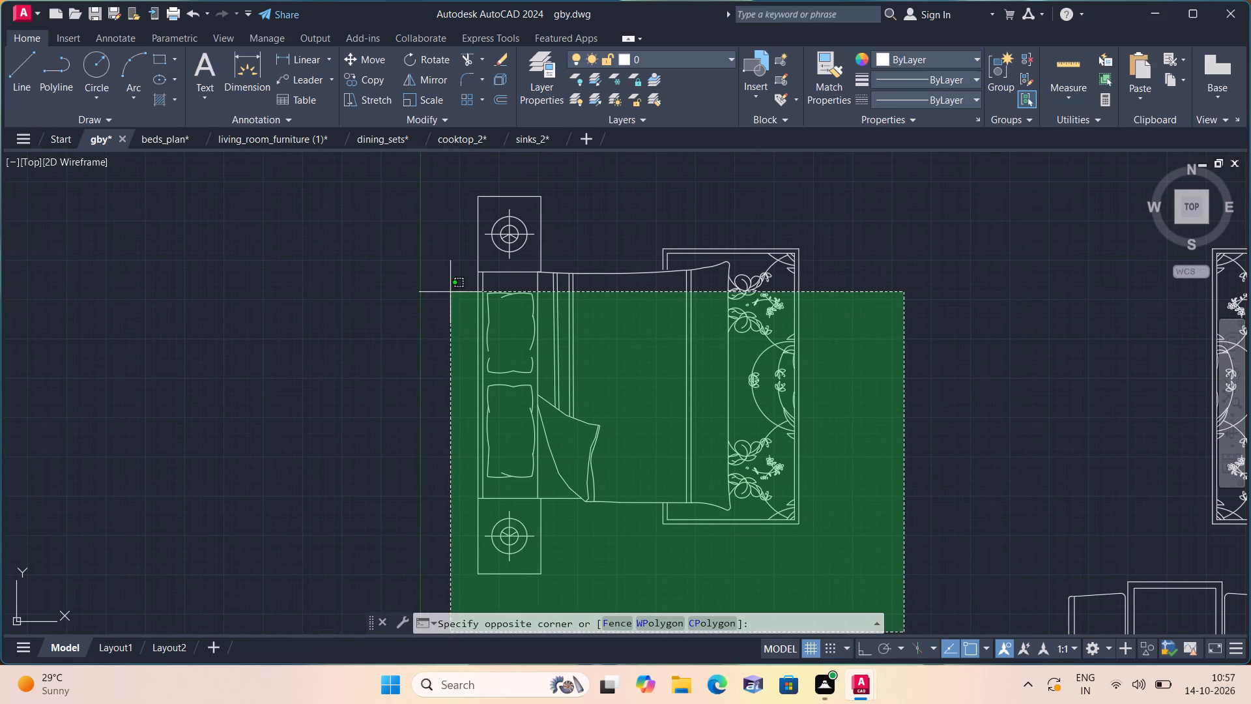
click(417, 195)
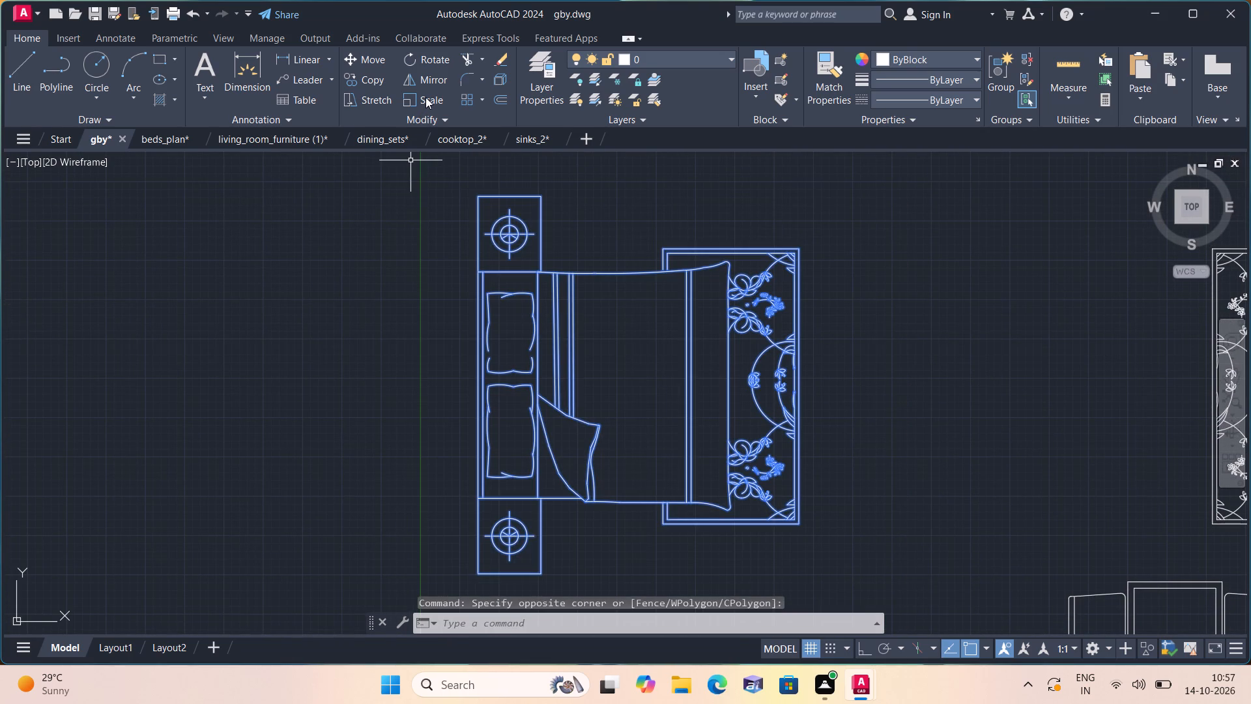
click(425, 97)
click(636, 370)
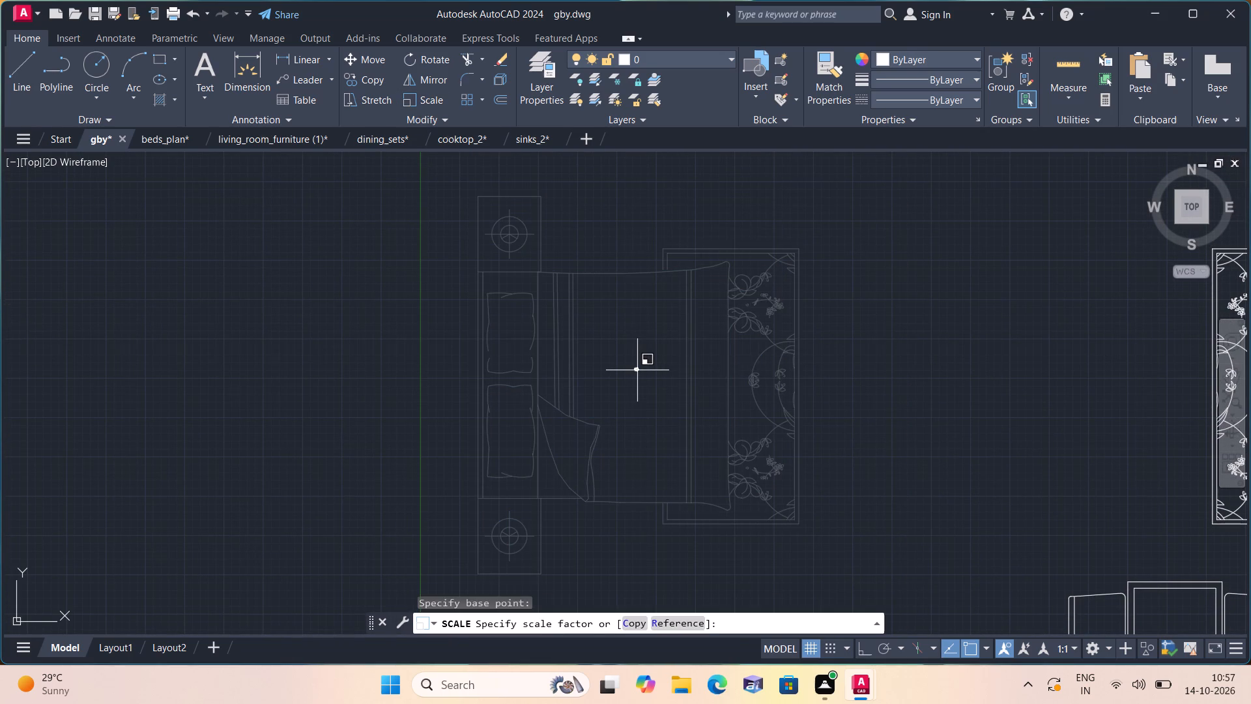
click(639, 373)
Move the scaled-down bed set into the middle 11' by 11' bedroom on the plan's west side, with its headboard facing west.
click(644, 381)
click(599, 331)
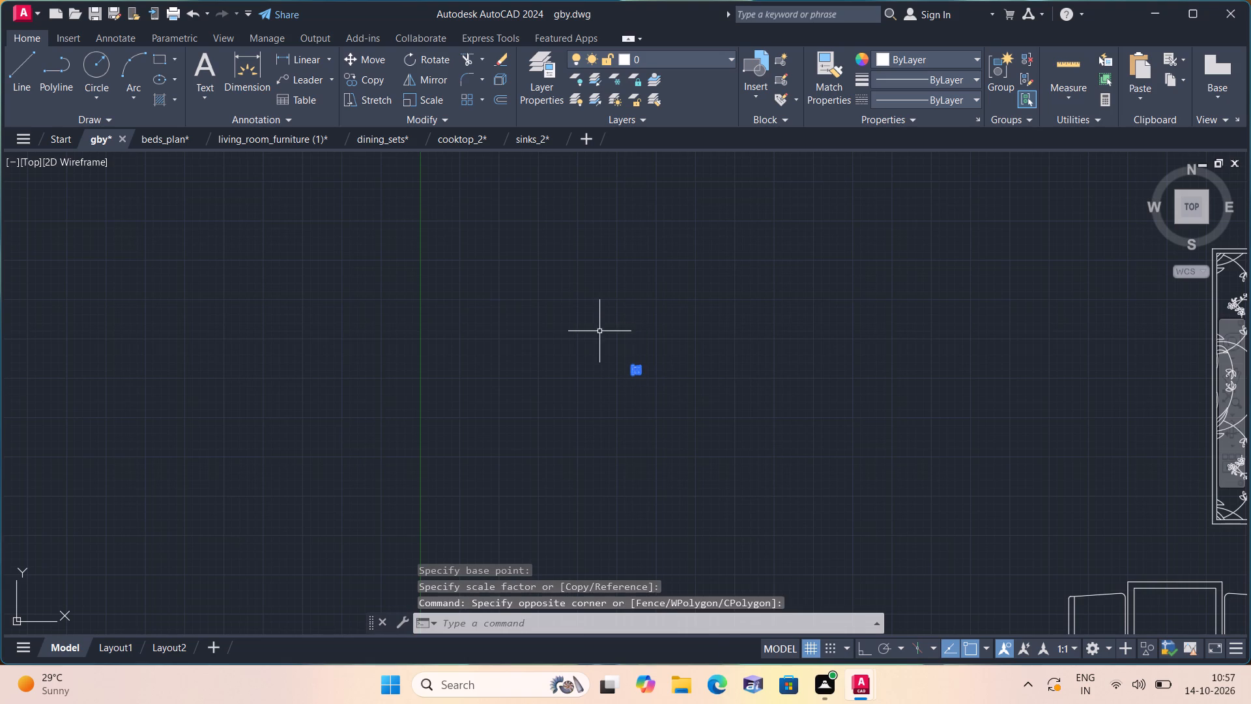
click(365, 58)
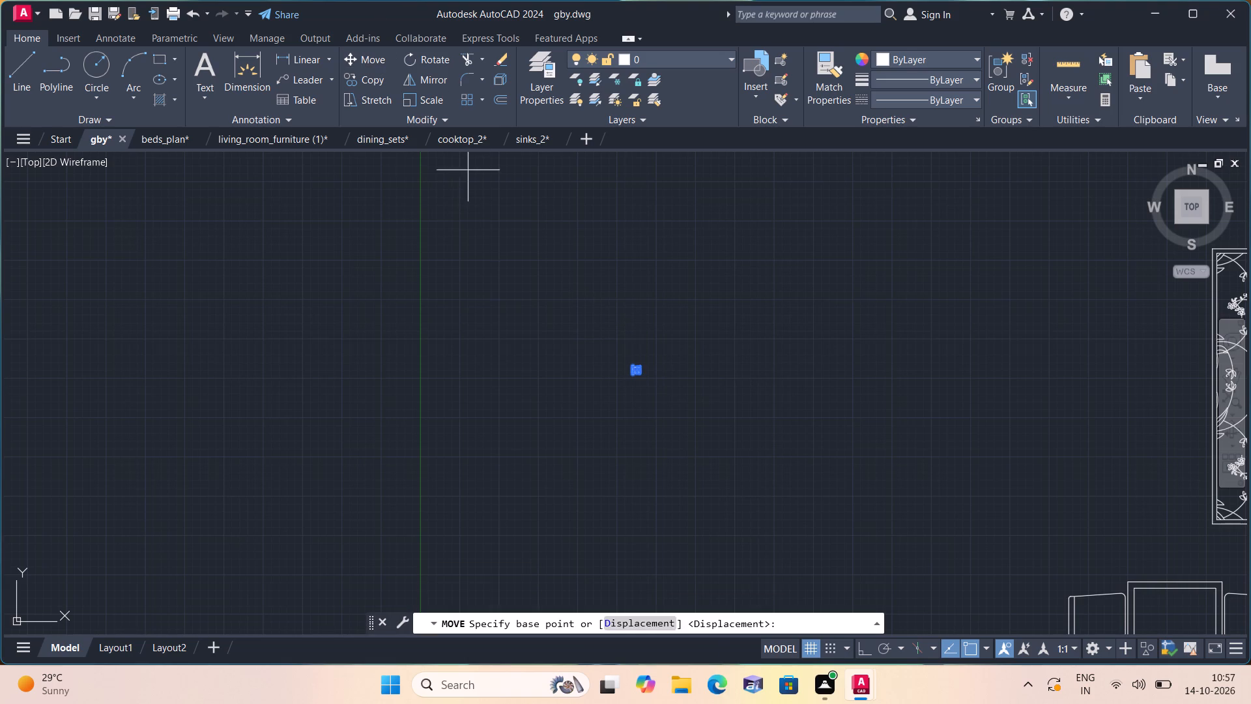
click(639, 365)
scroll(637, 351, down, 3)
middle_drag(560, 443, 563, 331)
scroll(571, 407, up, 3)
scroll(563, 341, up, 2)
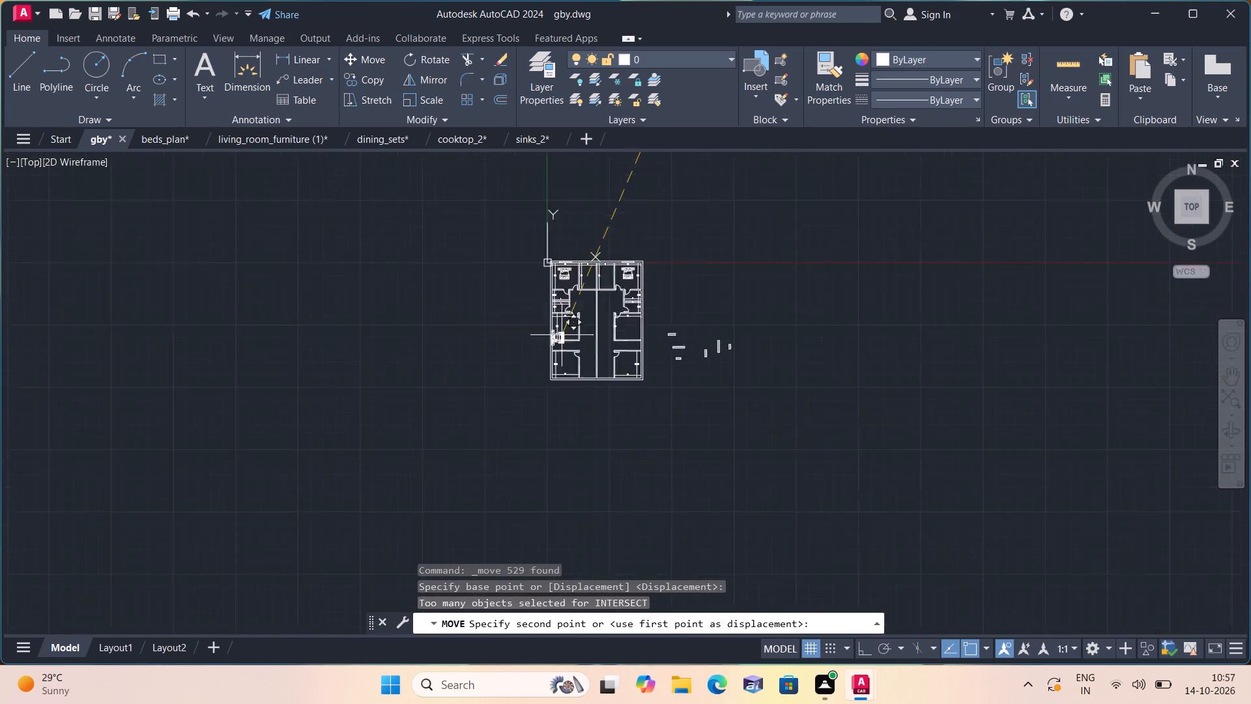
scroll(560, 315, up, 4)
click(626, 353)
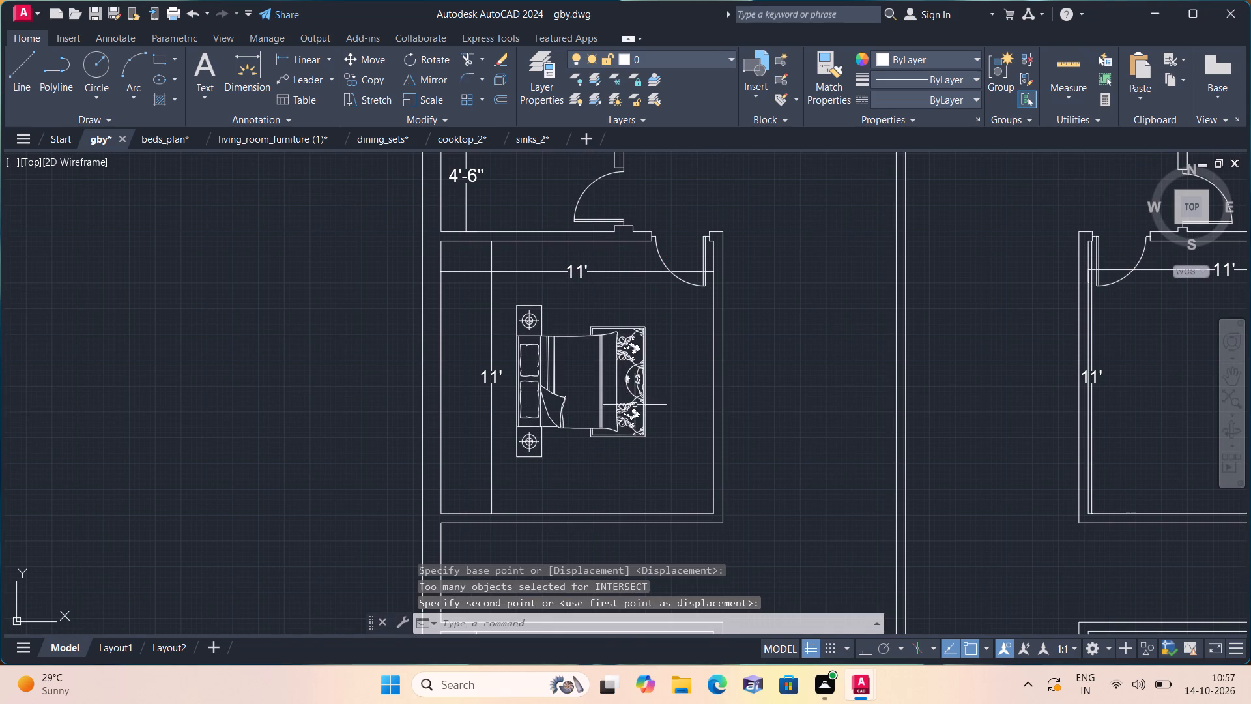
Copy the west-side middle bedroom's bed set into the southwest 11' by 11'-3" bedroom.
click(648, 468)
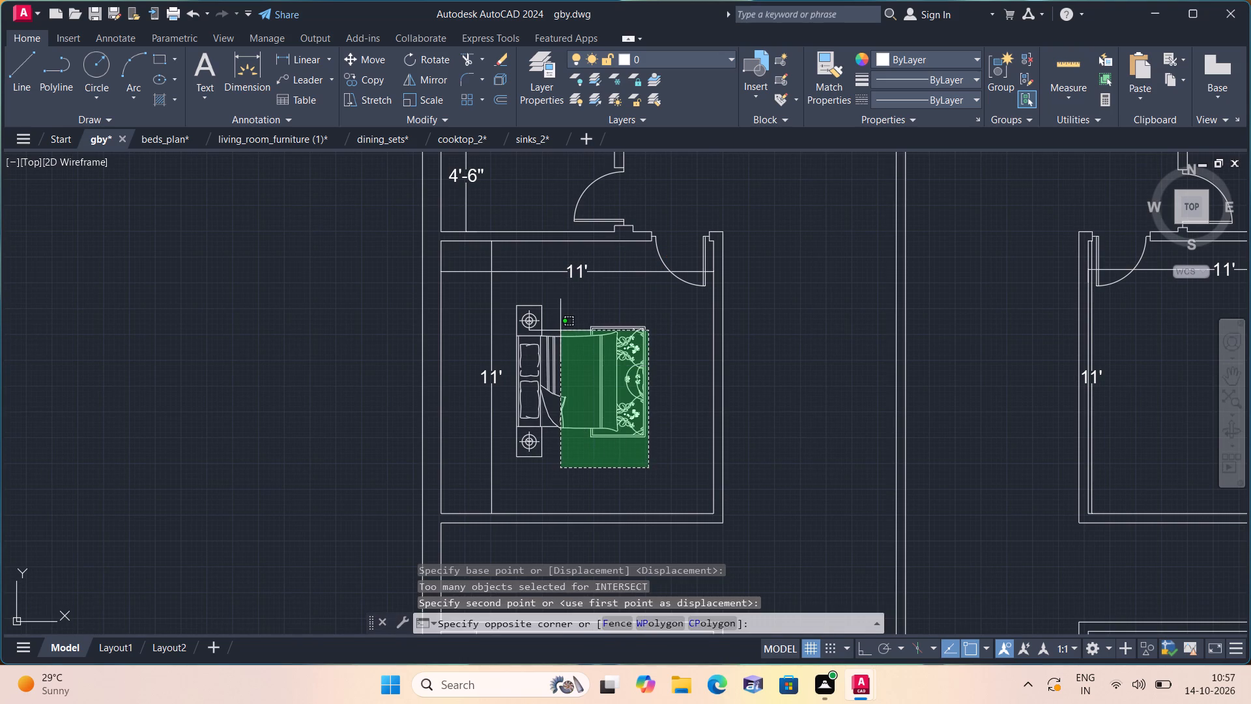
click(513, 297)
click(373, 78)
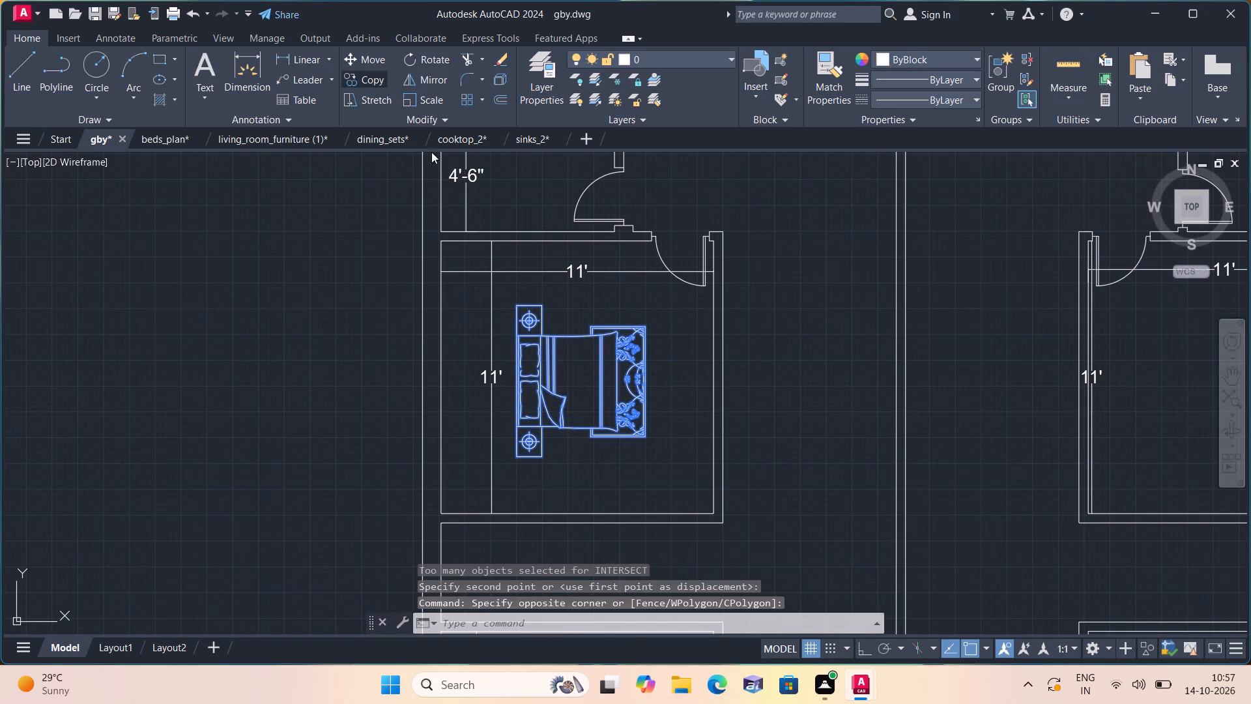
click(582, 369)
scroll(586, 381, down, 1)
middle_drag(588, 415, 562, 220)
scroll(557, 358, down, 1)
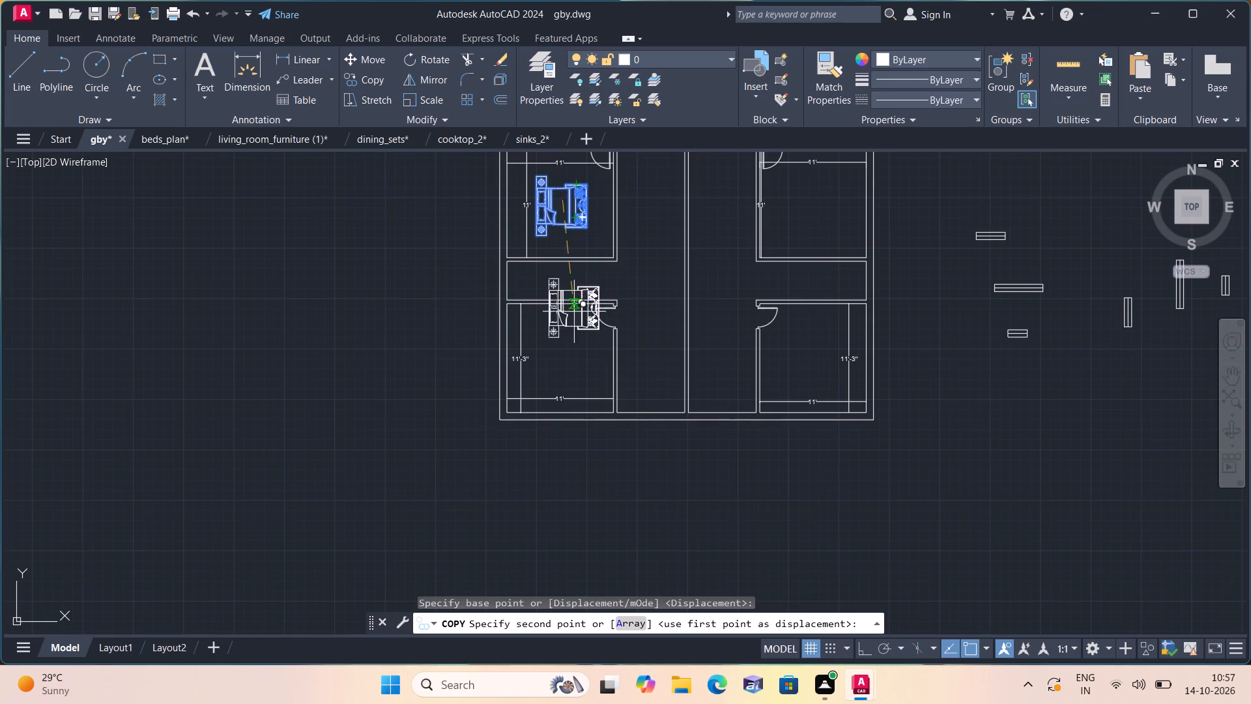
scroll(564, 355, up, 2)
click(563, 349)
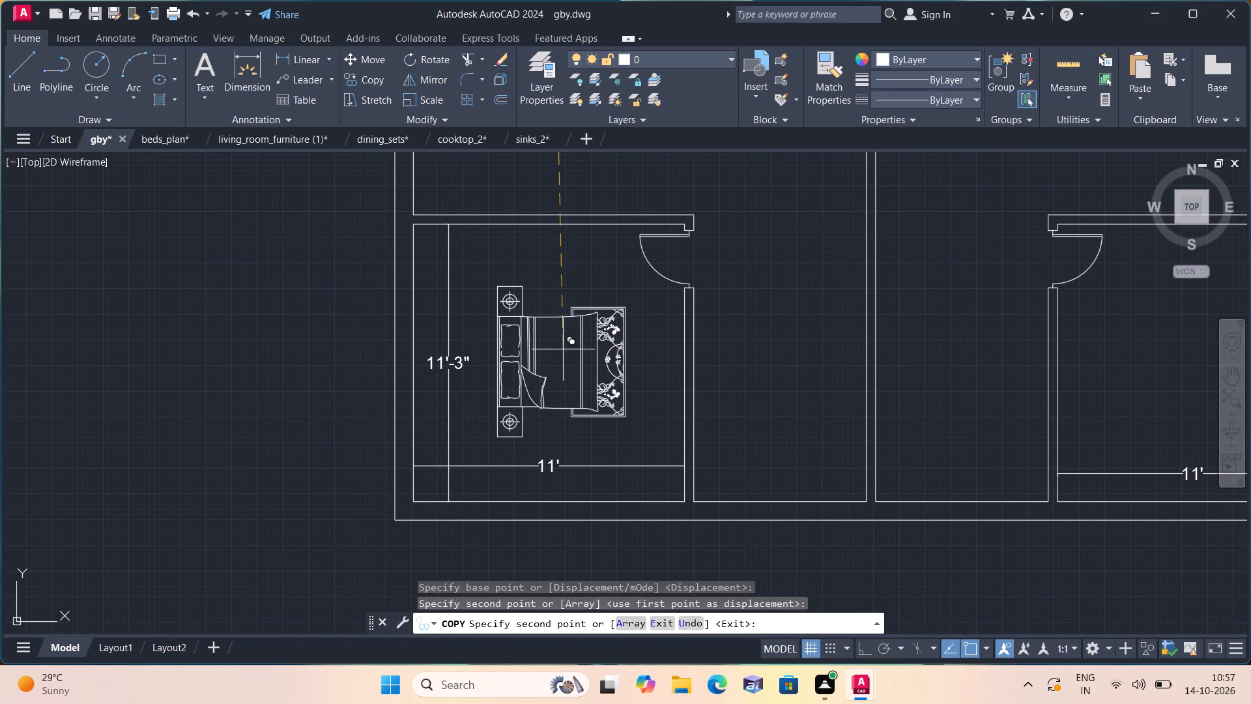
key(Escape)
Scale the full-size bed set with its headboard on the east side, northeast of the dining set, down freehand to a small fraction.
scroll(830, 249, down, 2)
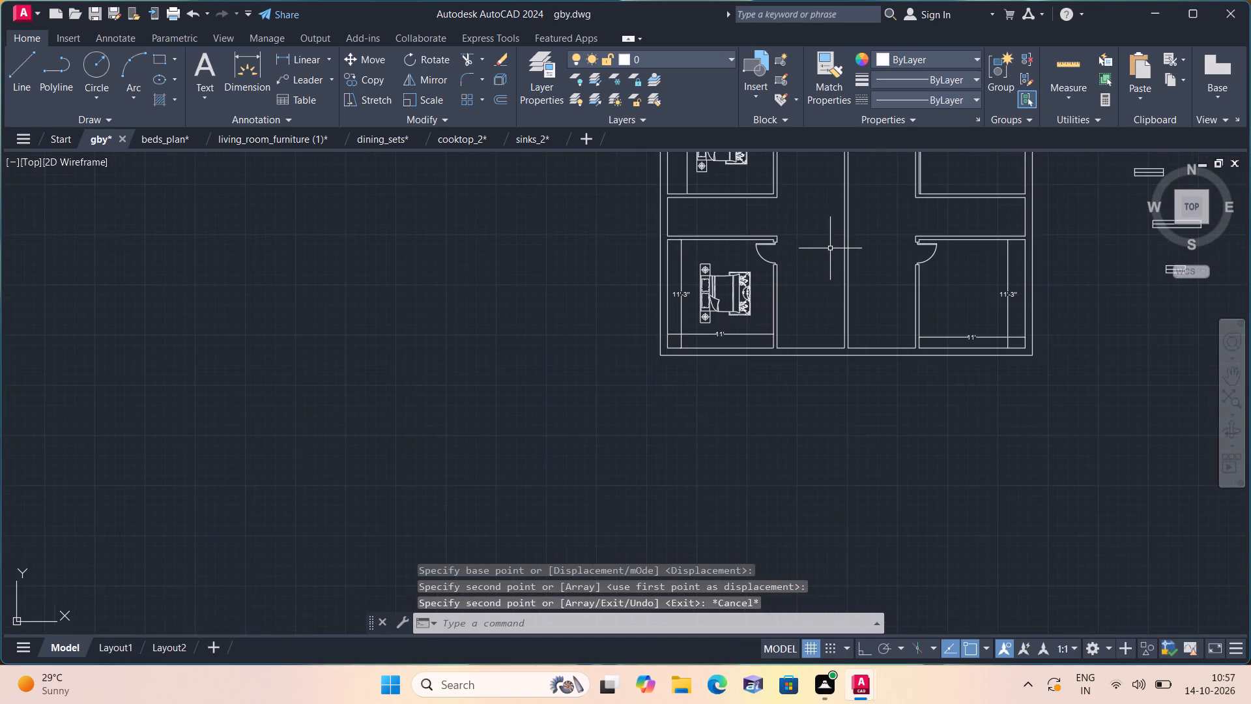
middle_drag(828, 248, 642, 435)
scroll(639, 441, down, 2)
middle_drag(713, 343, 222, 439)
scroll(247, 411, down, 1)
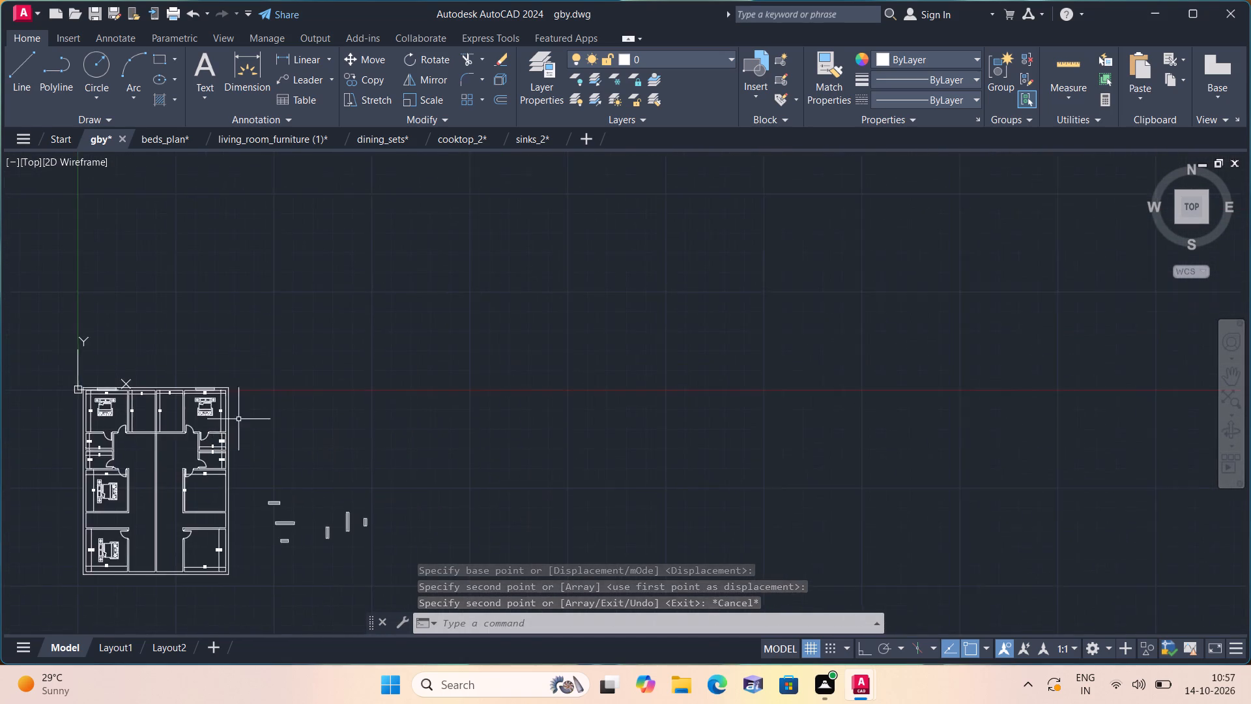
scroll(309, 380, down, 2)
middle_drag(460, 295, 480, 480)
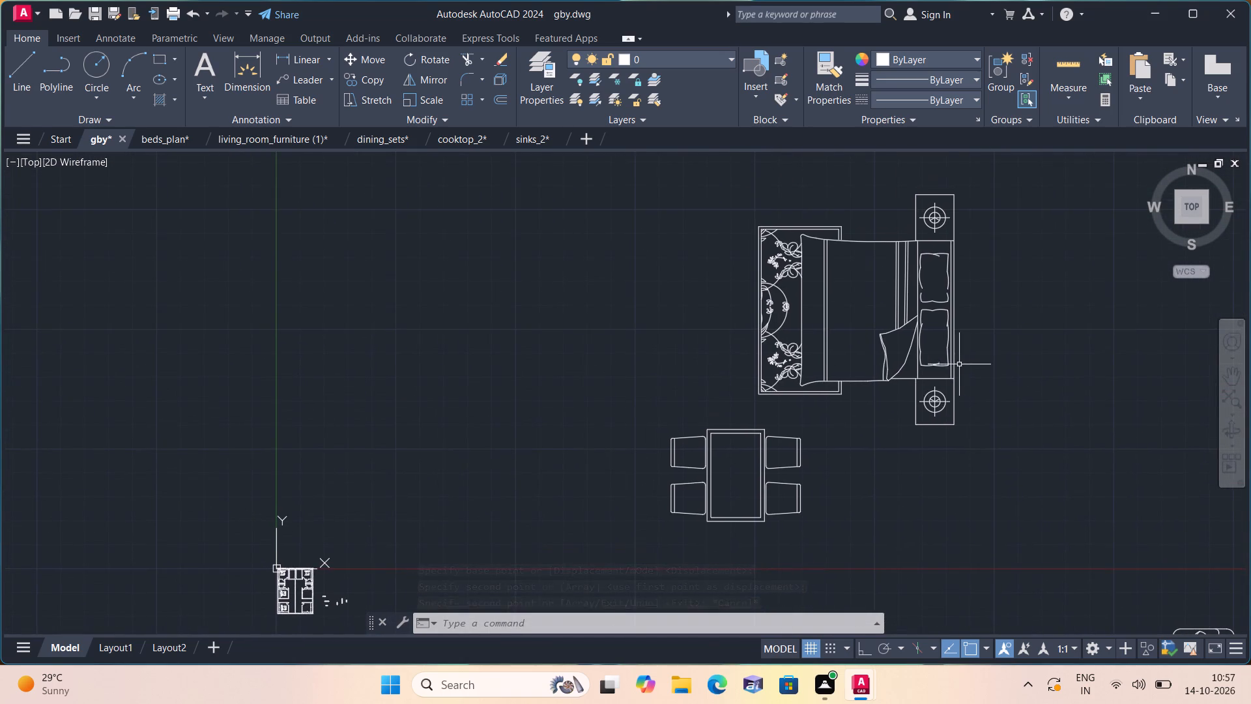
scroll(979, 372, up, 2)
click(937, 523)
middle_drag(668, 258, 710, 364)
middle_drag(757, 218, 758, 384)
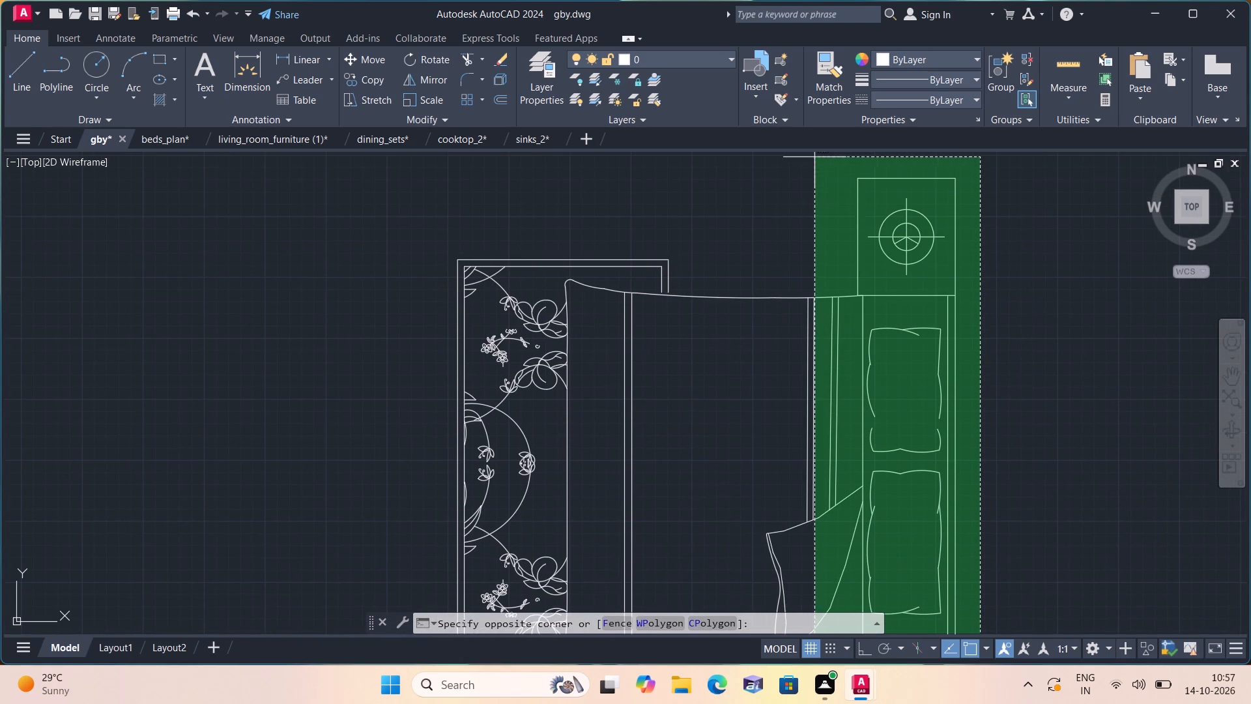
click(814, 182)
middle_drag(810, 269, 826, 198)
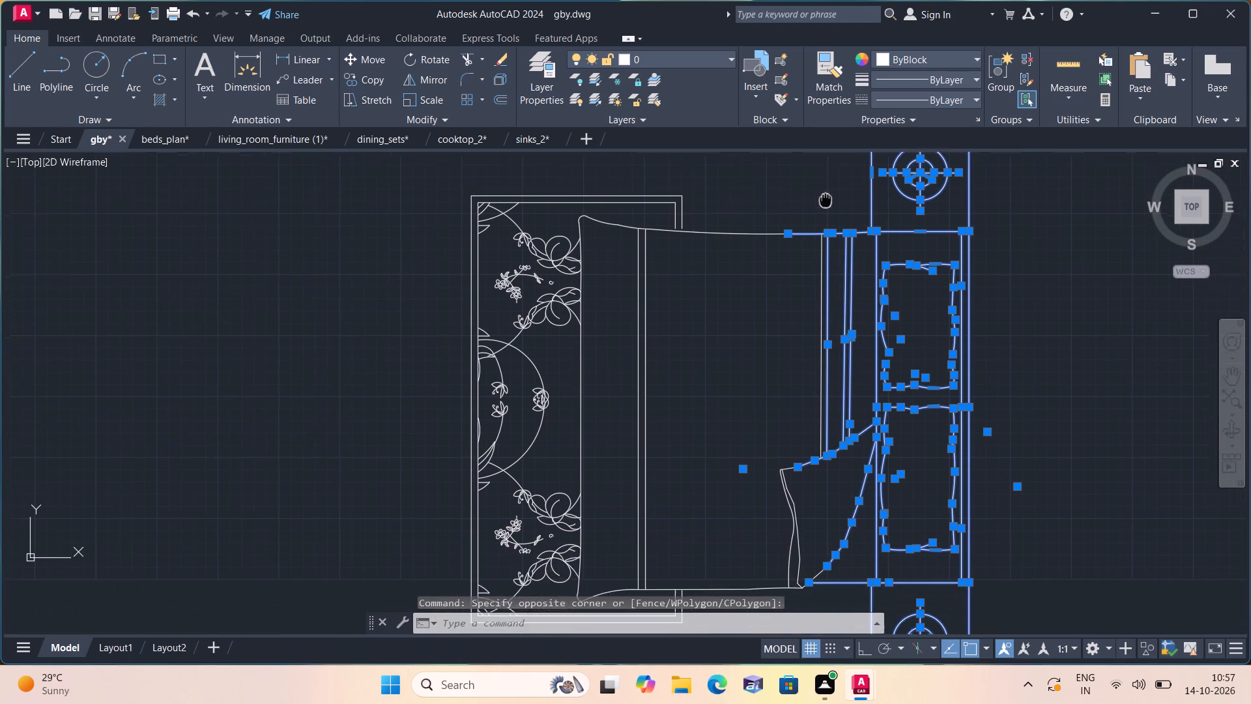
scroll(876, 439, down, 2)
click(853, 520)
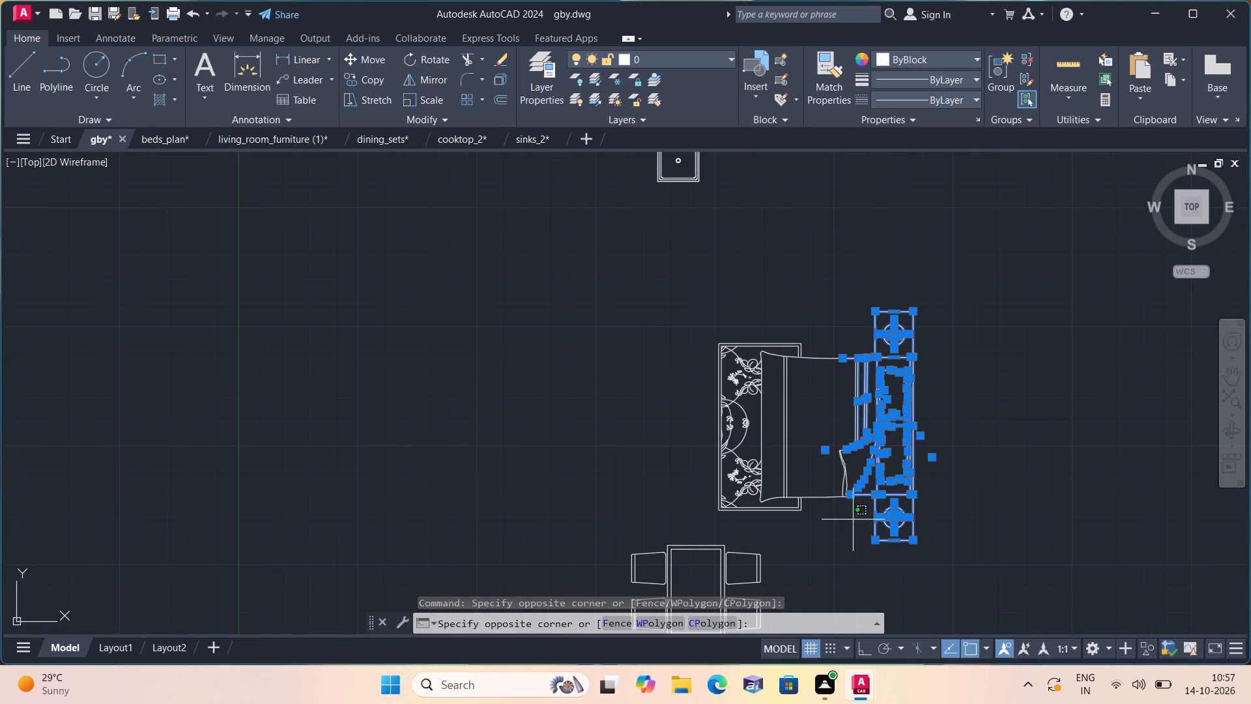
click(710, 271)
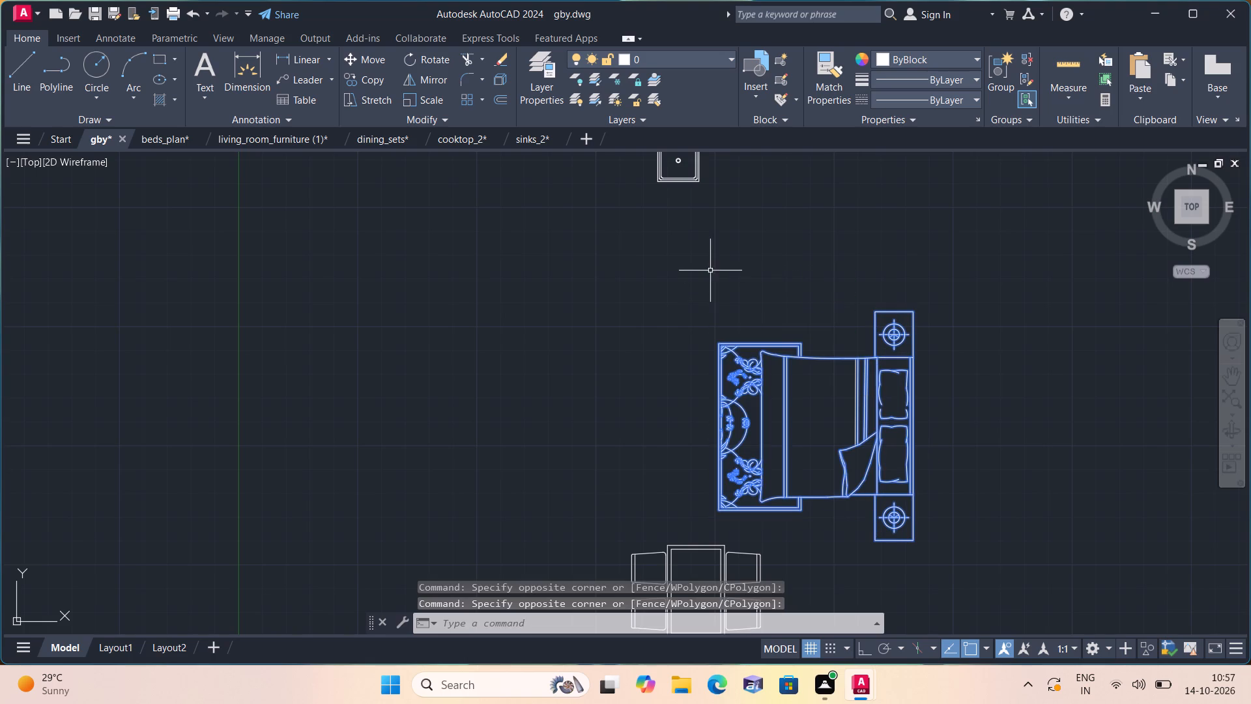
scroll(712, 301, up, 2)
middle_drag(712, 301, 542, 190)
scroll(548, 193, down, 1)
middle_drag(542, 190, 480, 129)
click(918, 375)
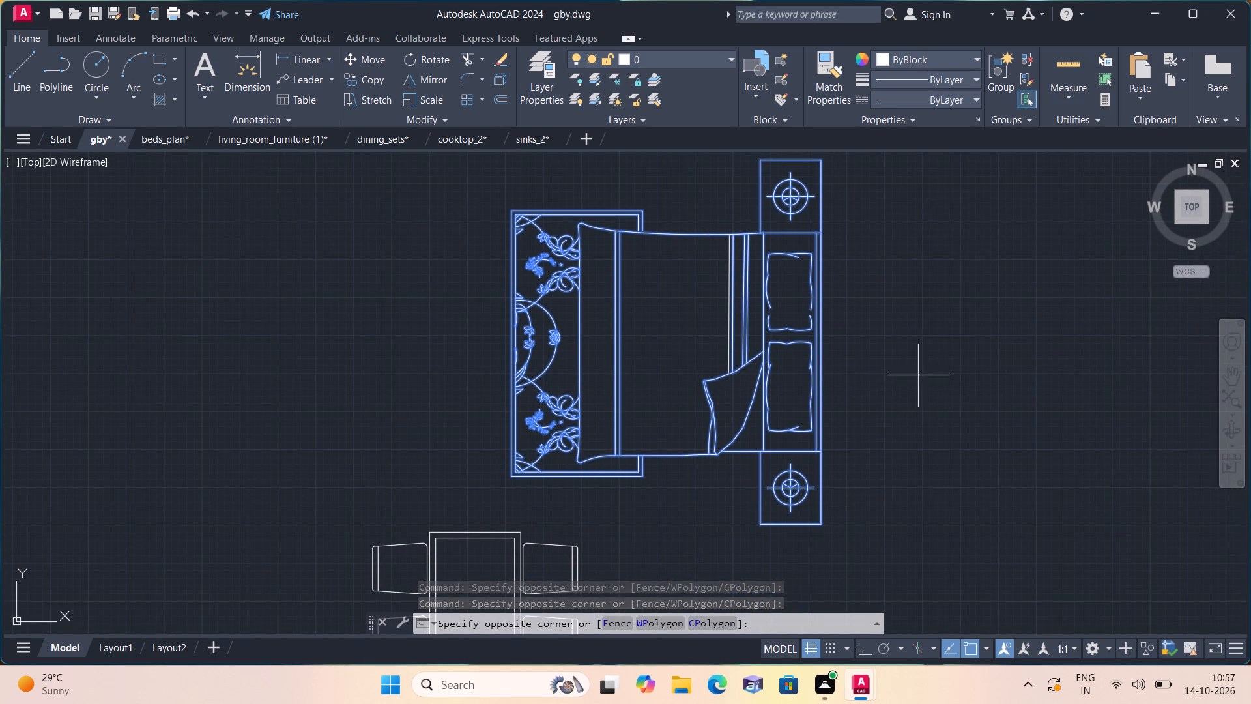
click(716, 233)
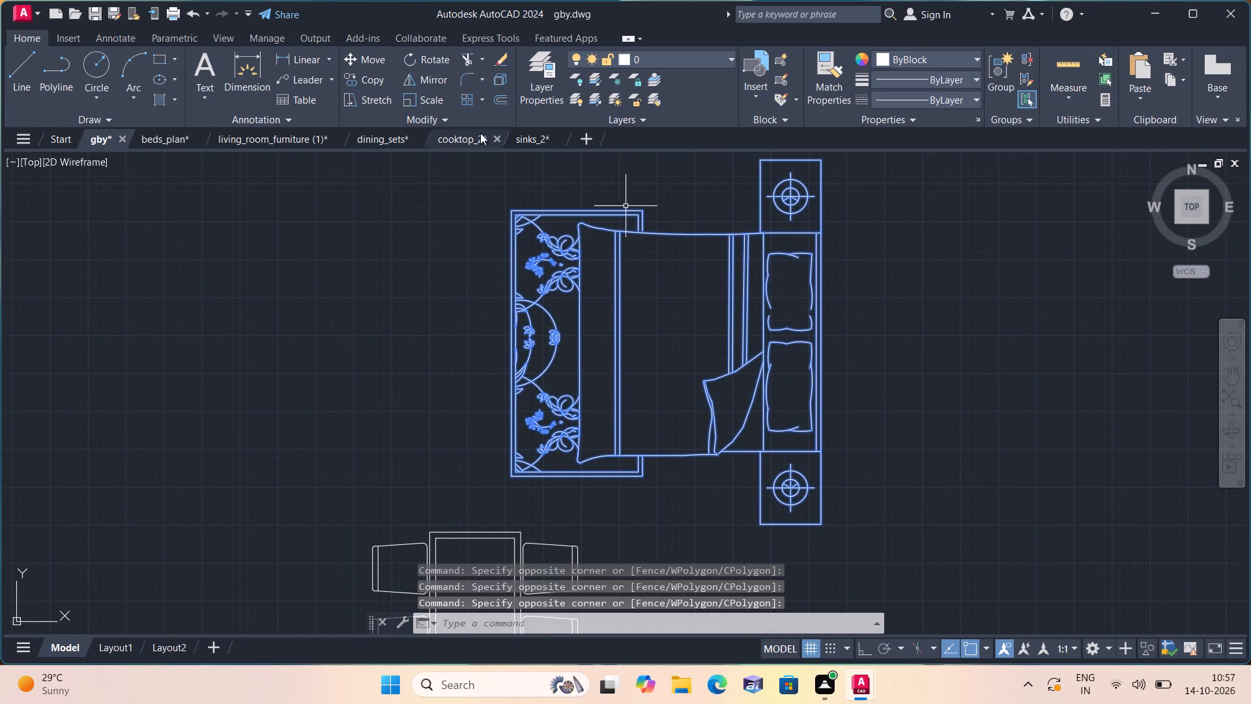
click(434, 100)
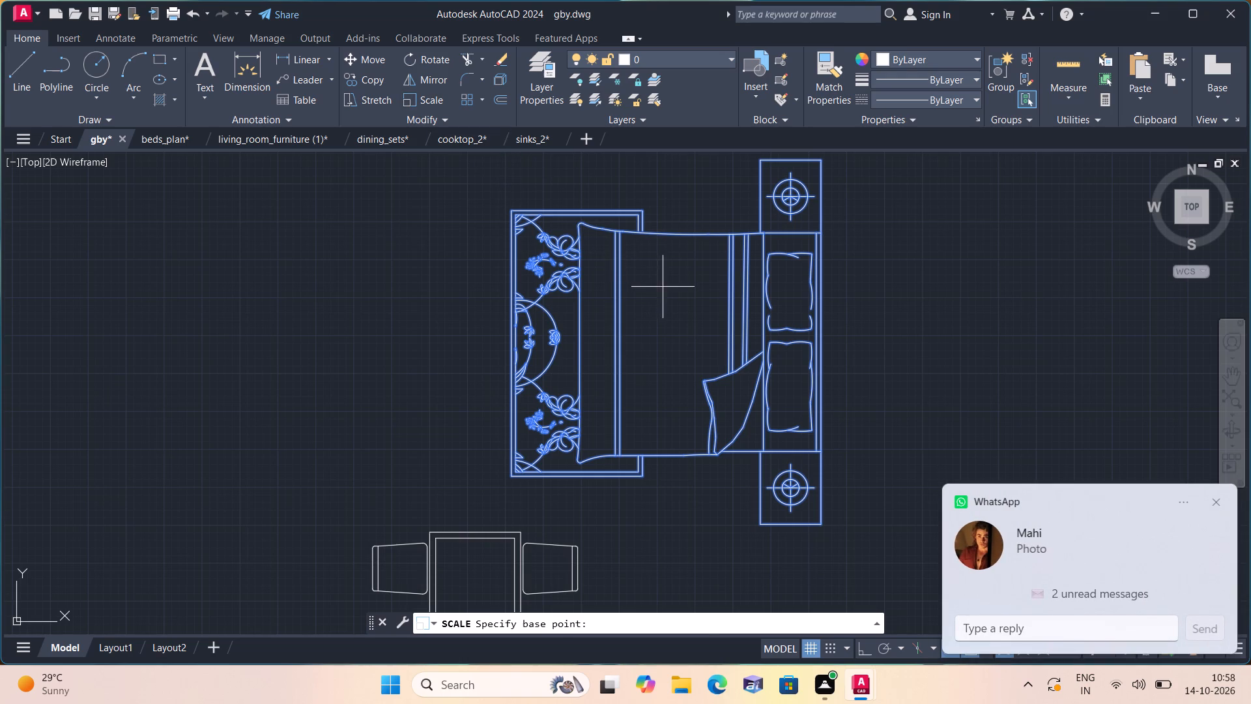
click(668, 292)
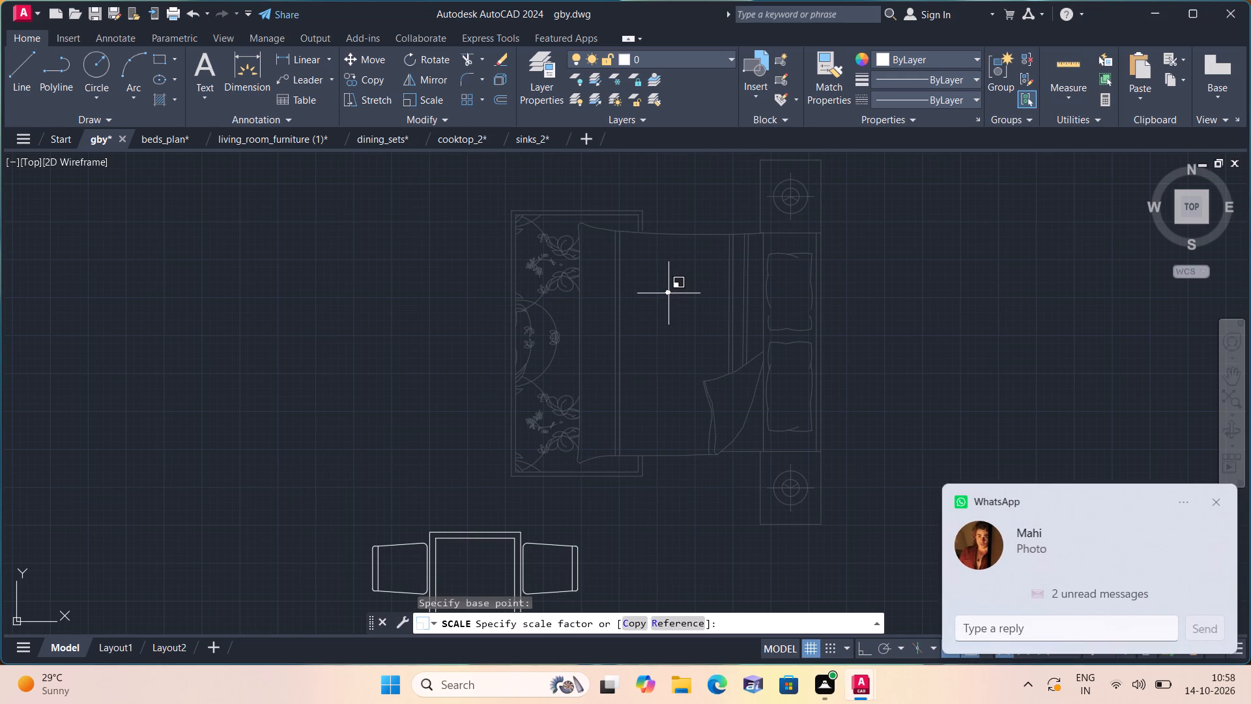
click(670, 297)
Move the scaled-down bed set northeast of the dining set into the east-side middle 11' by 11' bedroom, headboard facing east.
drag(702, 322, 695, 306)
click(643, 246)
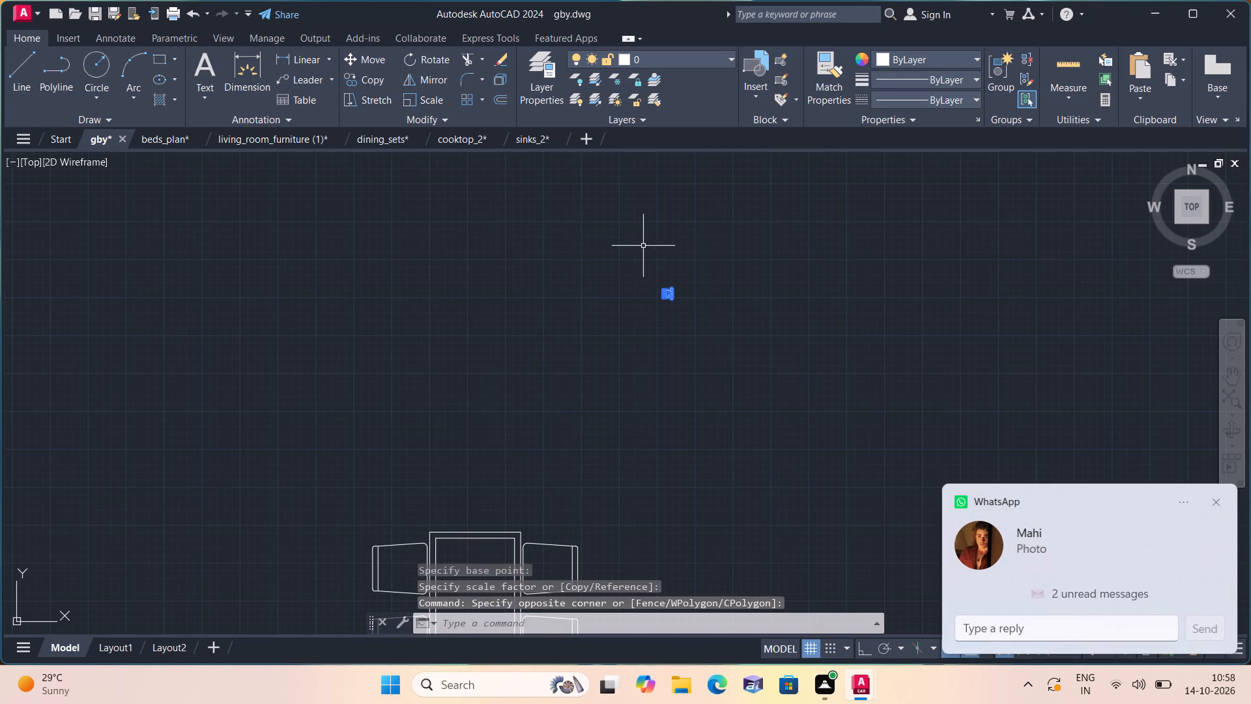
click(366, 54)
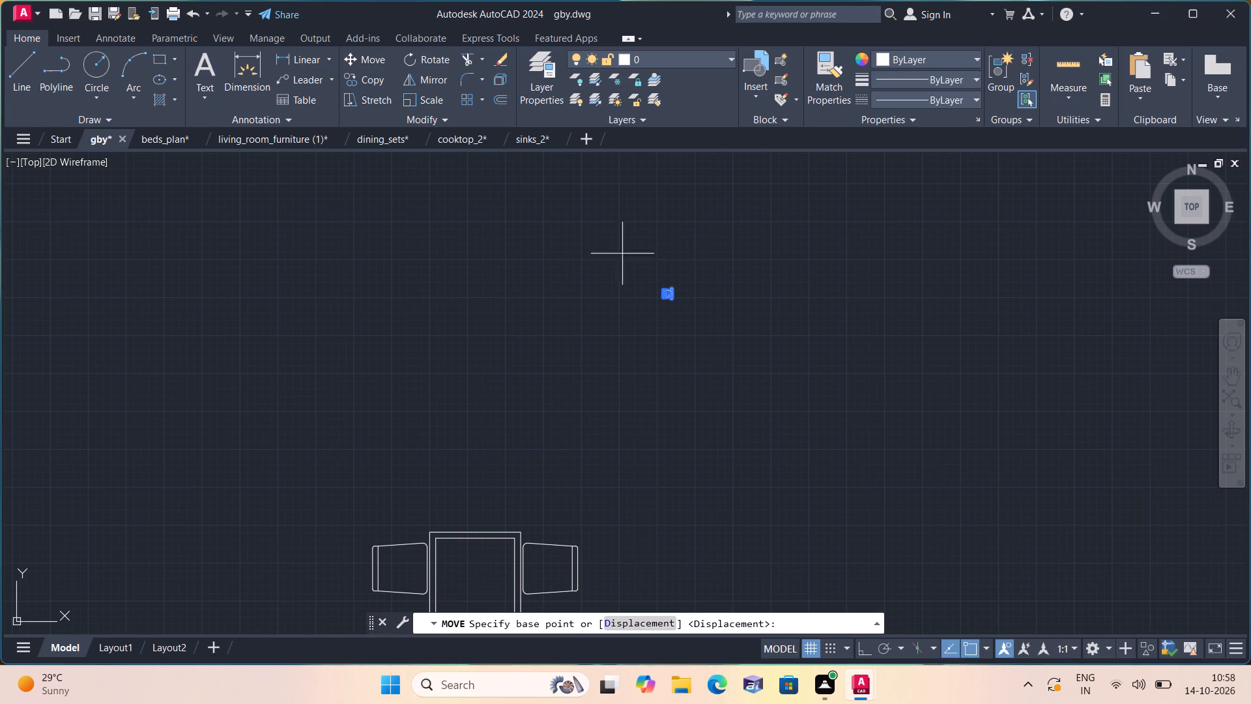
click(658, 287)
scroll(657, 288, down, 1)
middle_drag(596, 330, 551, 235)
scroll(491, 324, down, 1)
middle_drag(305, 392, 624, 260)
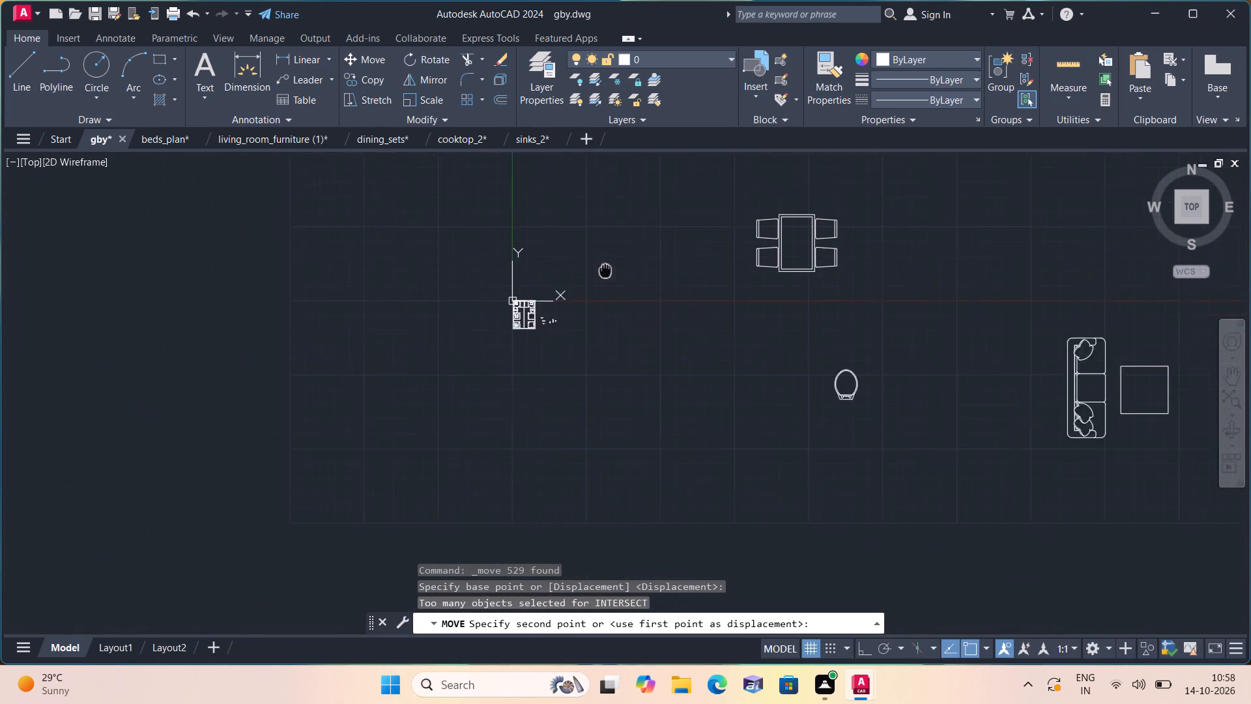
middle_drag(624, 260, 624, 259)
scroll(538, 314, up, 7)
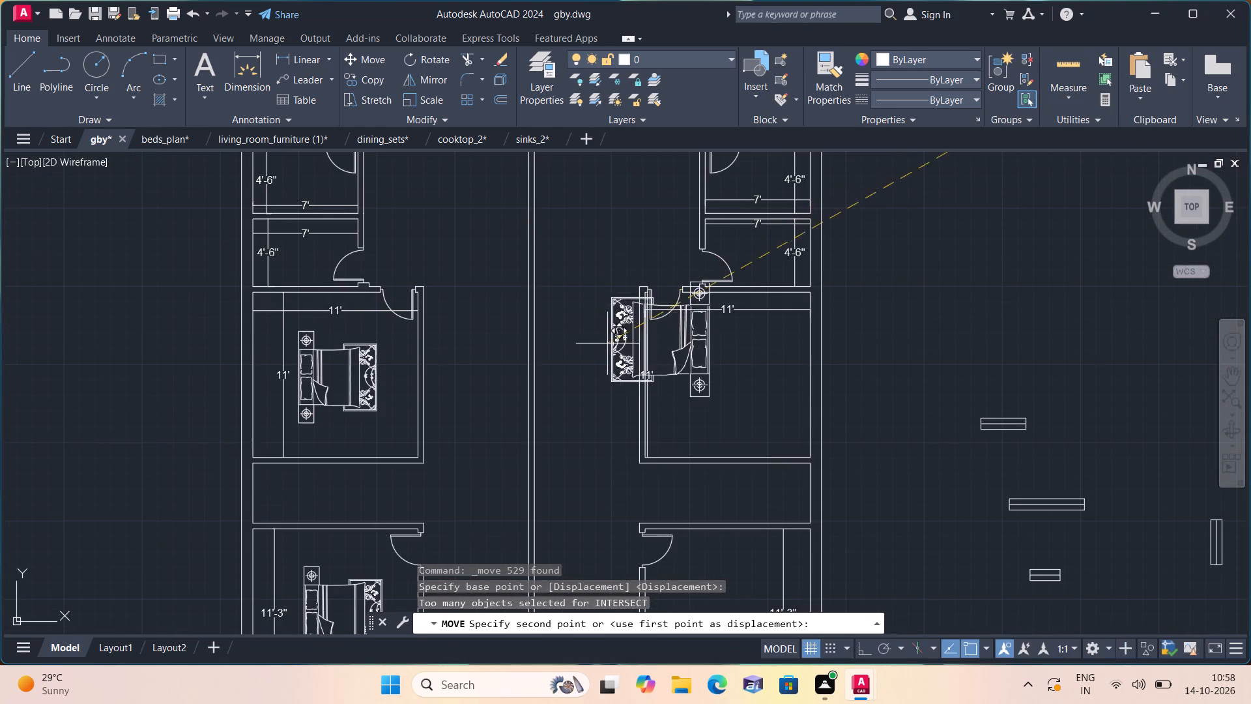
middle_drag(627, 351, 516, 306)
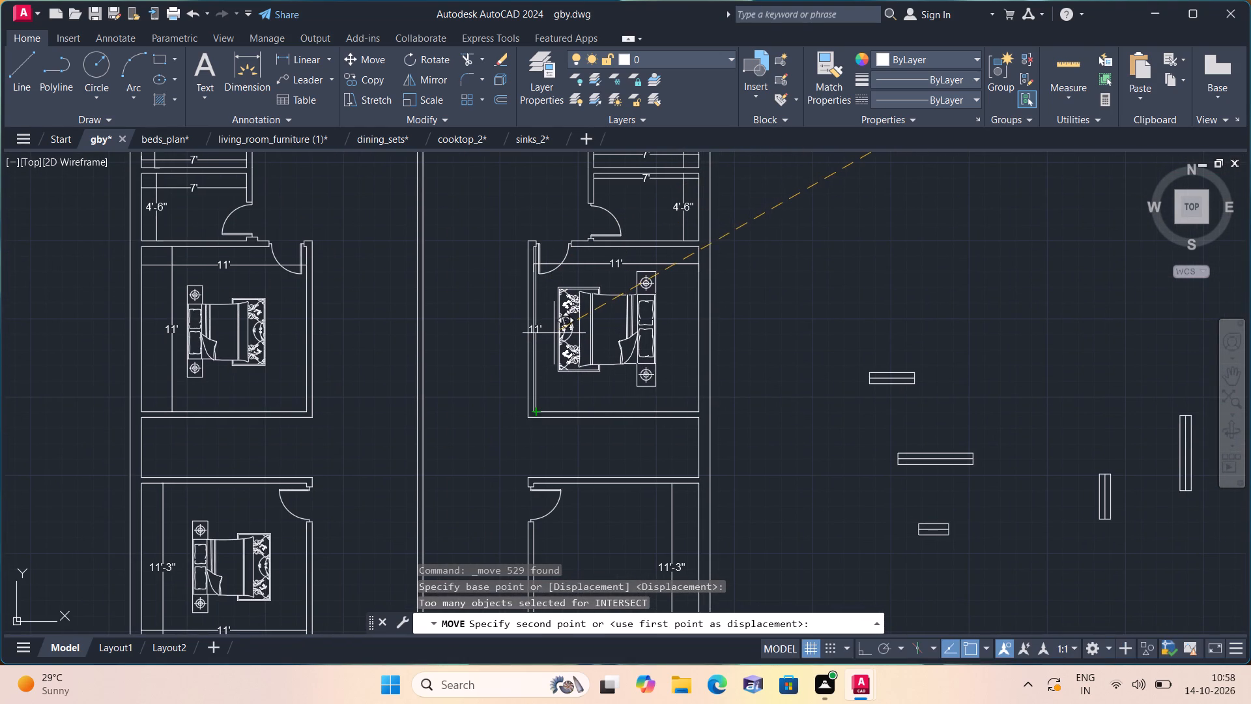
click(559, 340)
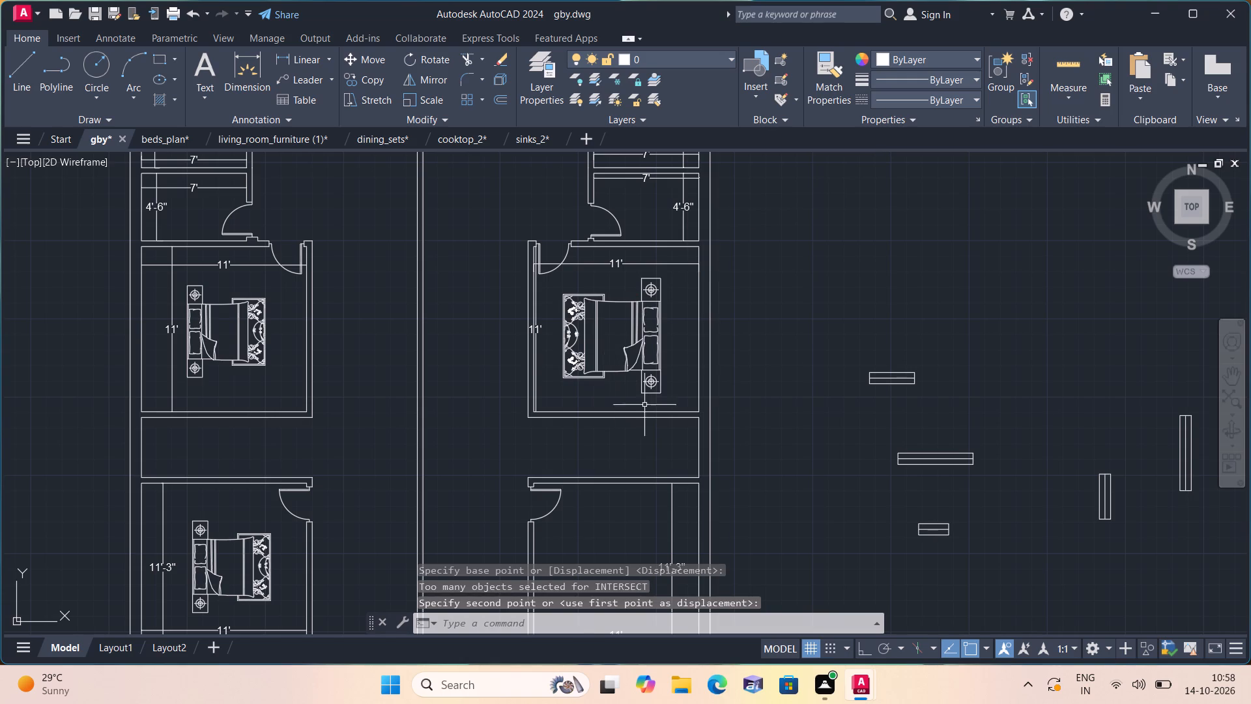
Copy the east-side middle bedroom's bed set into the southeast 11' by 11'-3" bedroom.
click(679, 404)
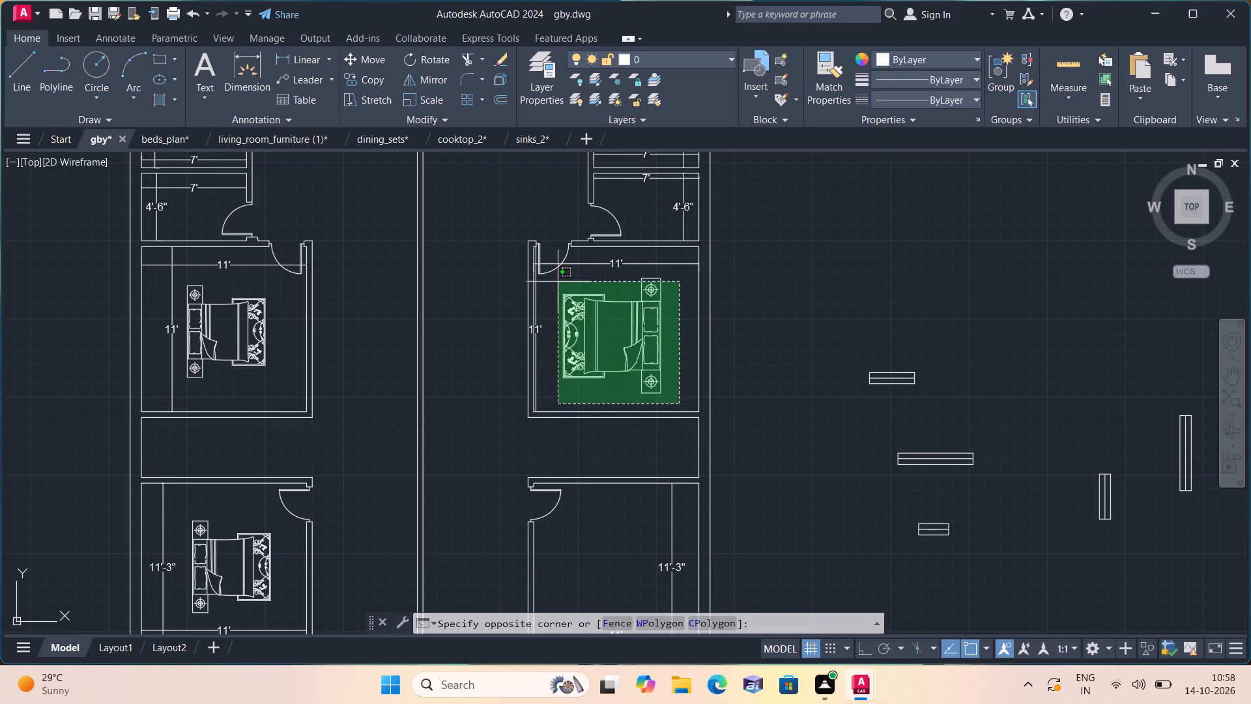
click(551, 282)
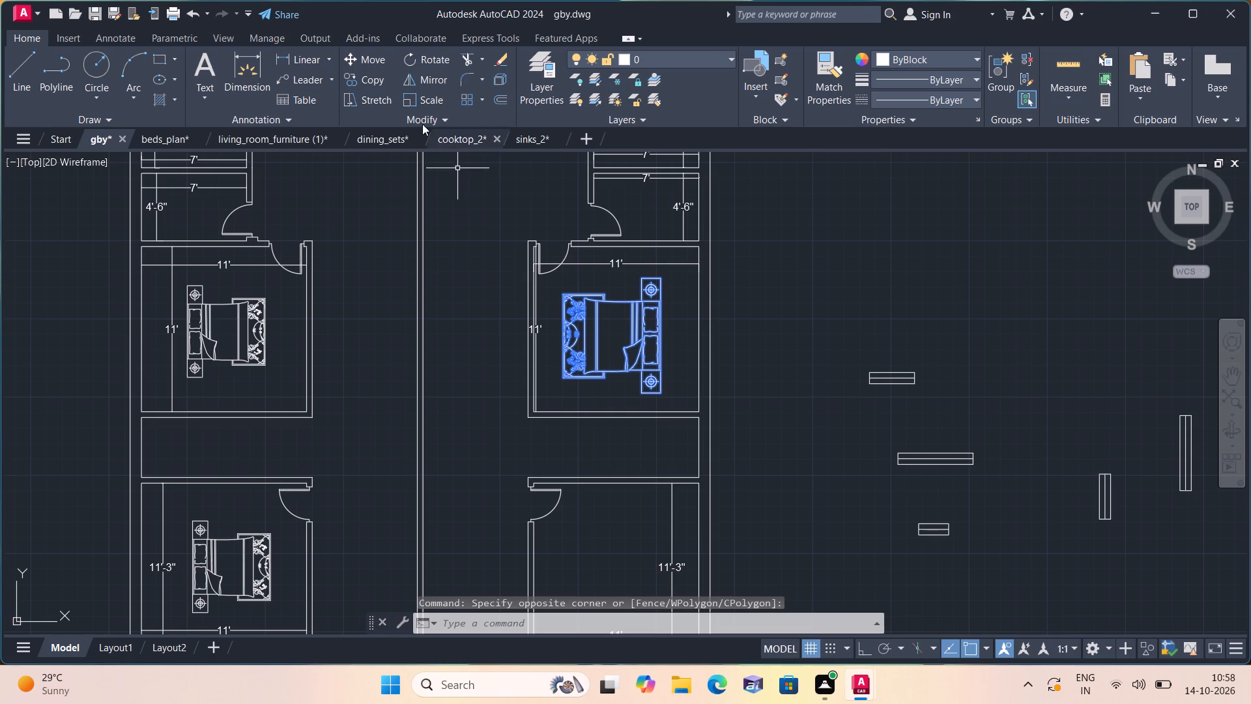
click(370, 76)
click(576, 308)
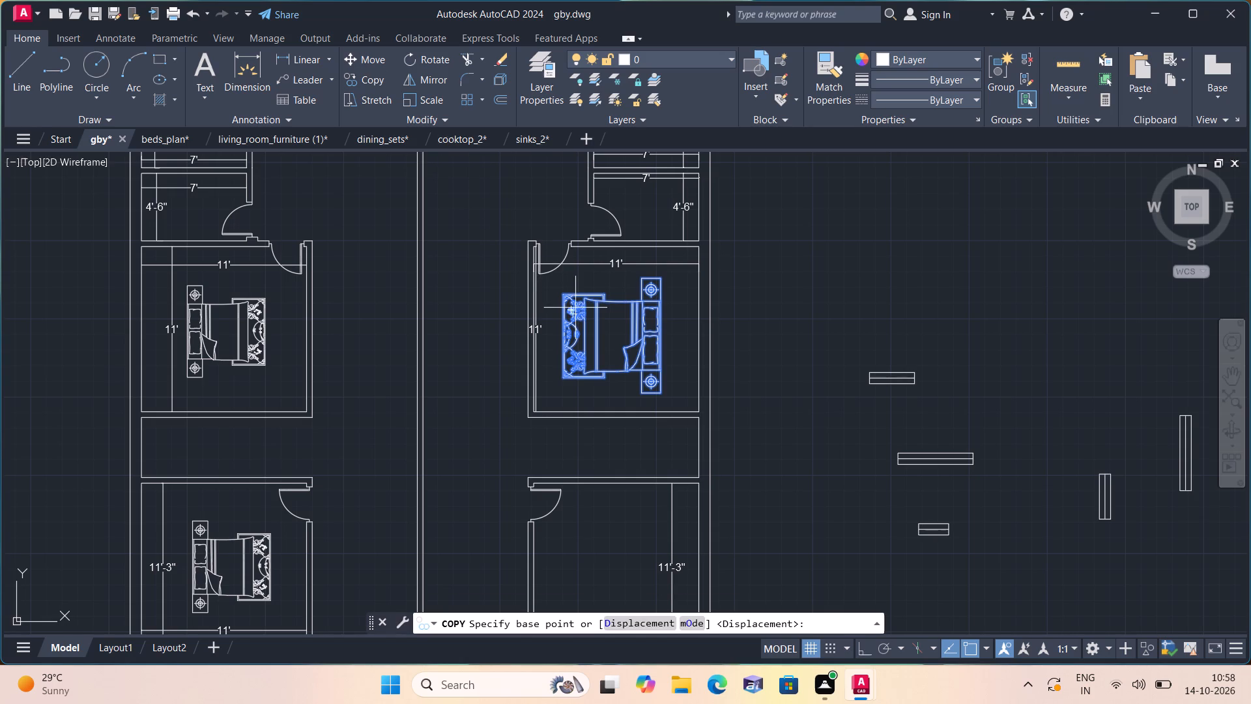
scroll(582, 324, down, 2)
middle_drag(579, 324, 496, 186)
scroll(485, 265, up, 4)
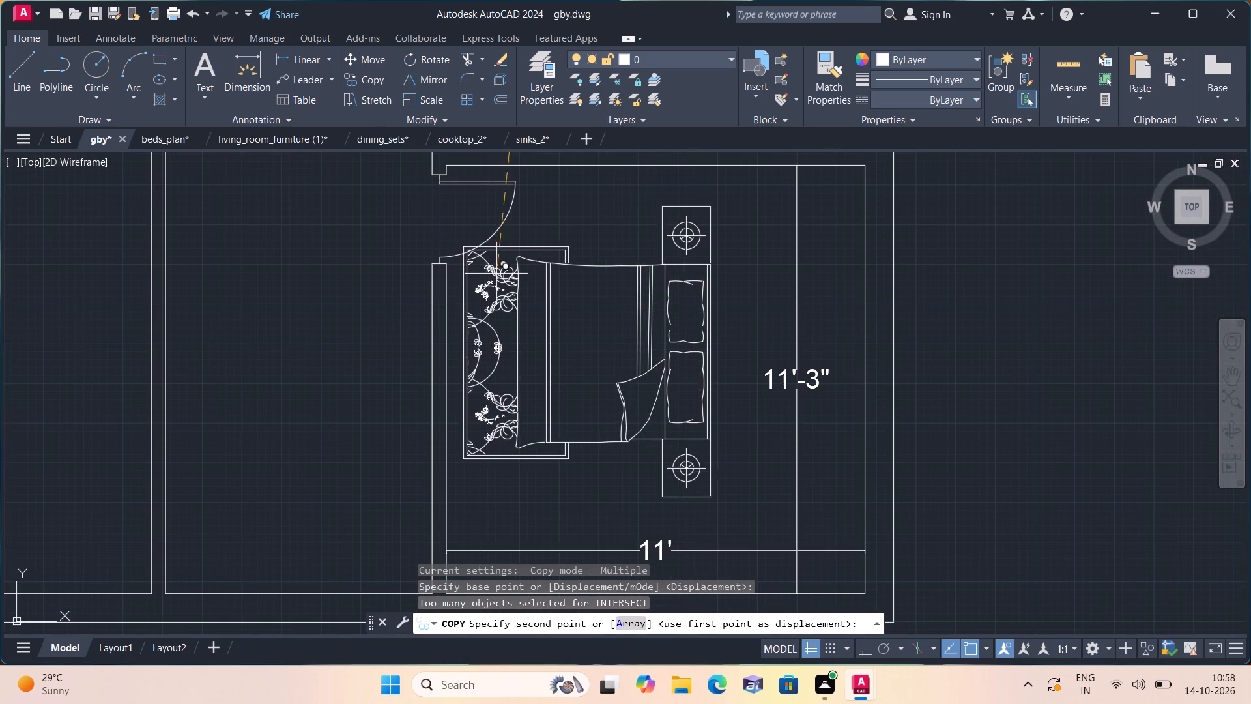
click(537, 302)
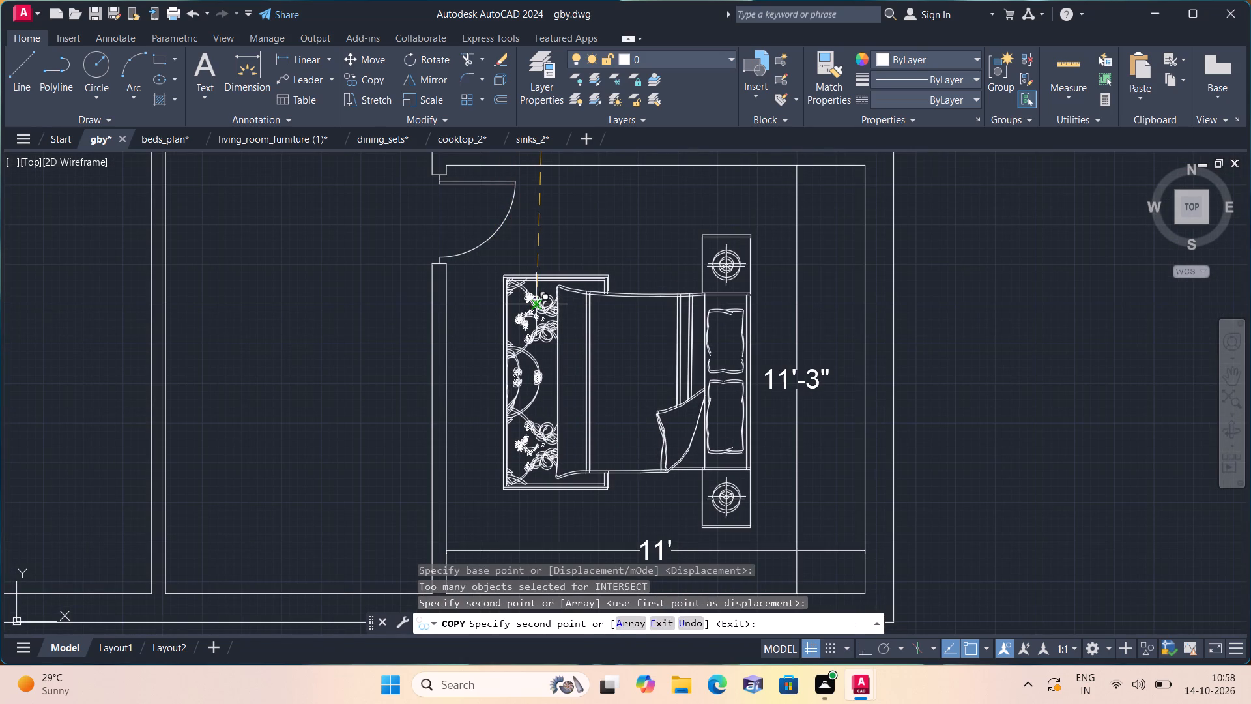
key(Escape)
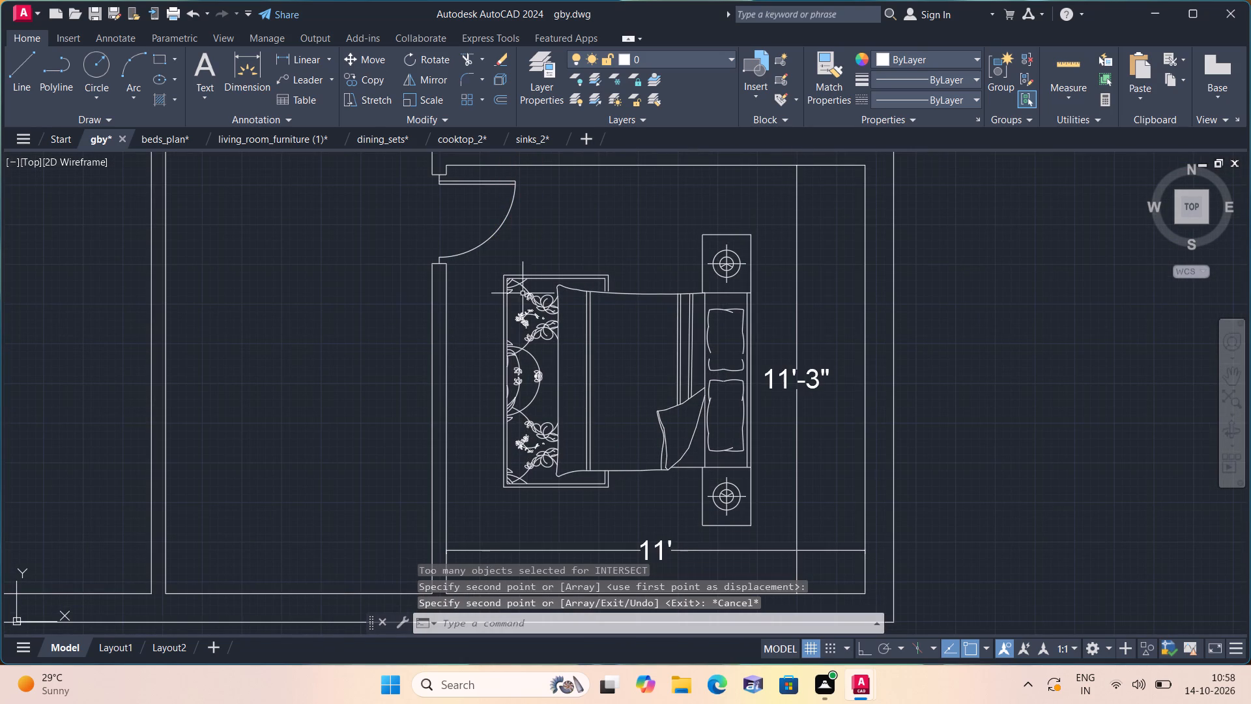
Close the sinks_2, cooktop_2 and dining_sets library drawings, saving the changes to each.
click(556, 138)
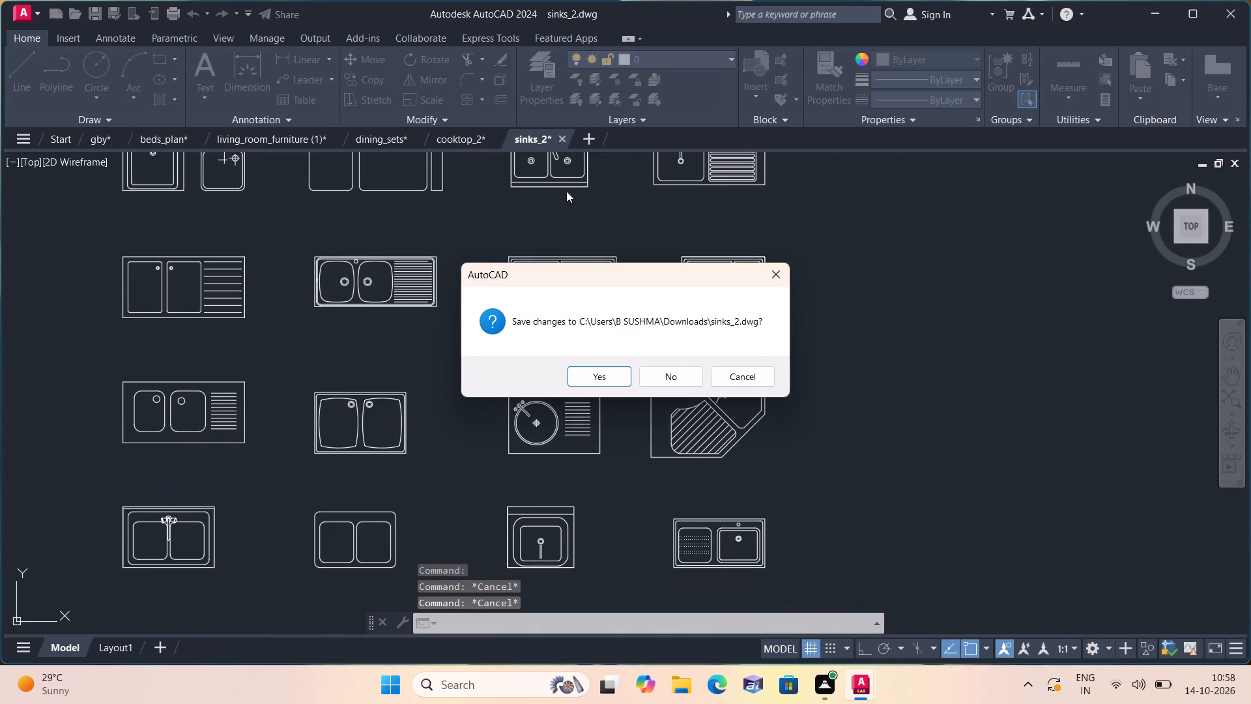
click(627, 379)
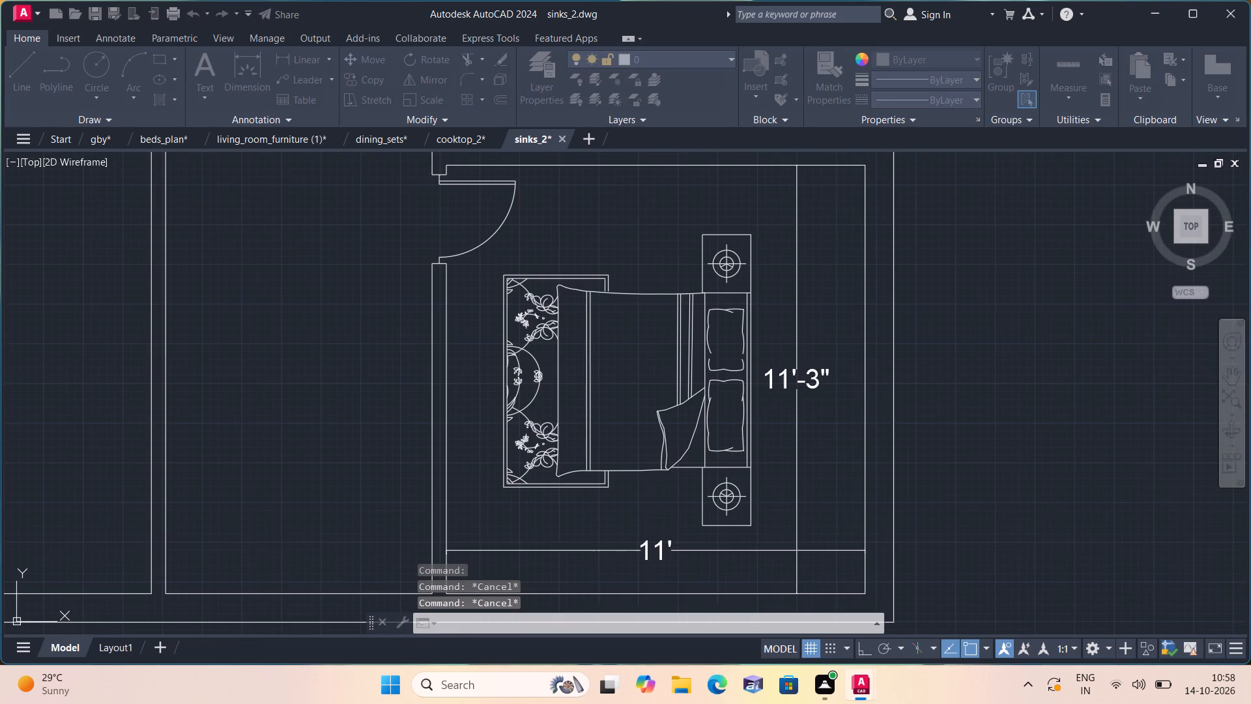
click(493, 133)
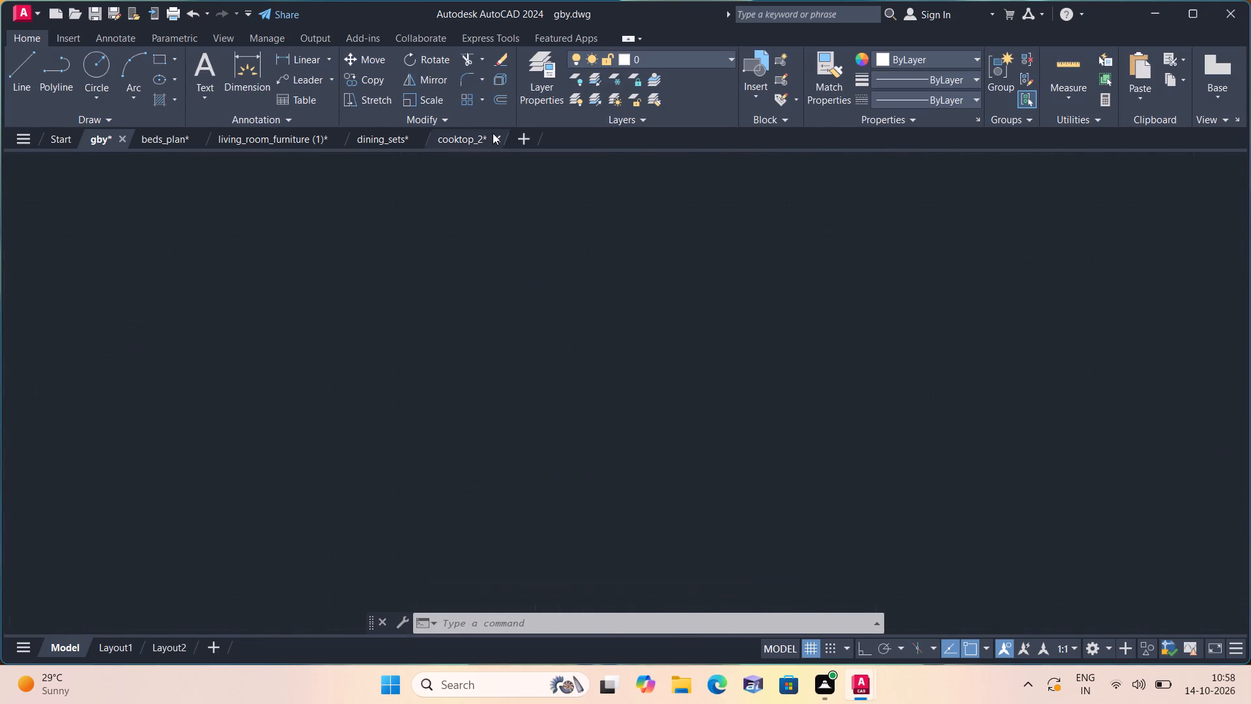
click(593, 378)
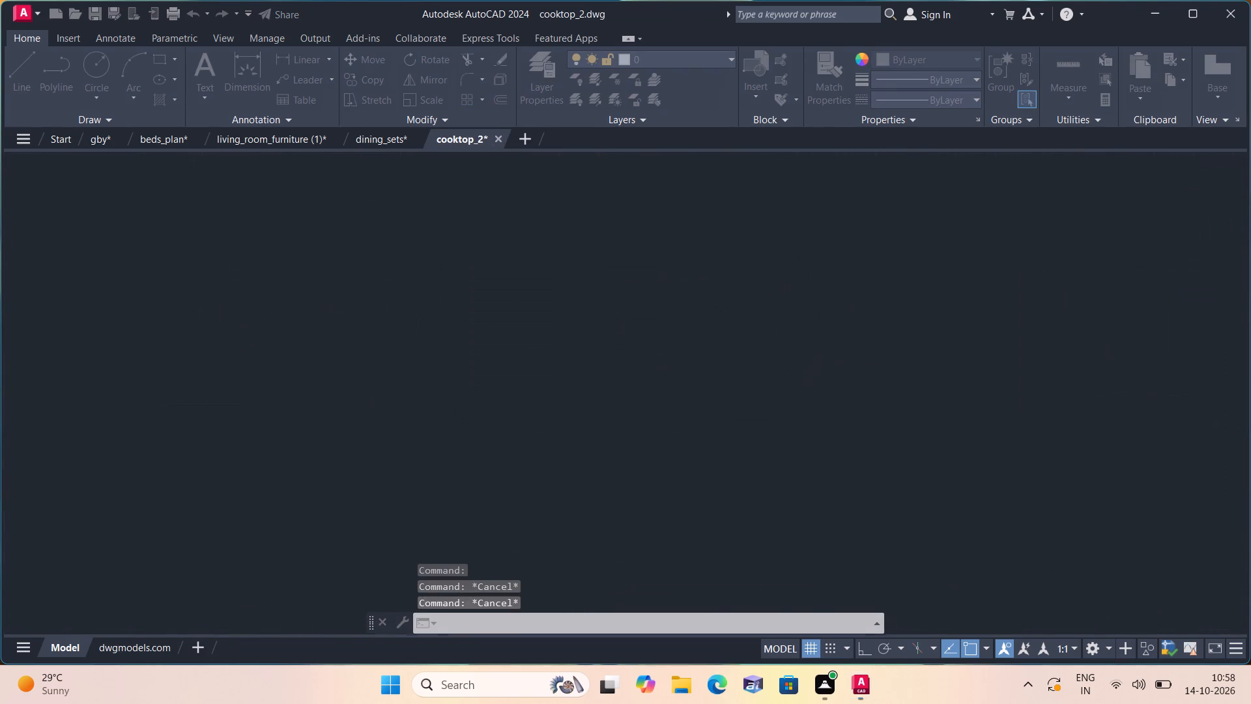
click(420, 138)
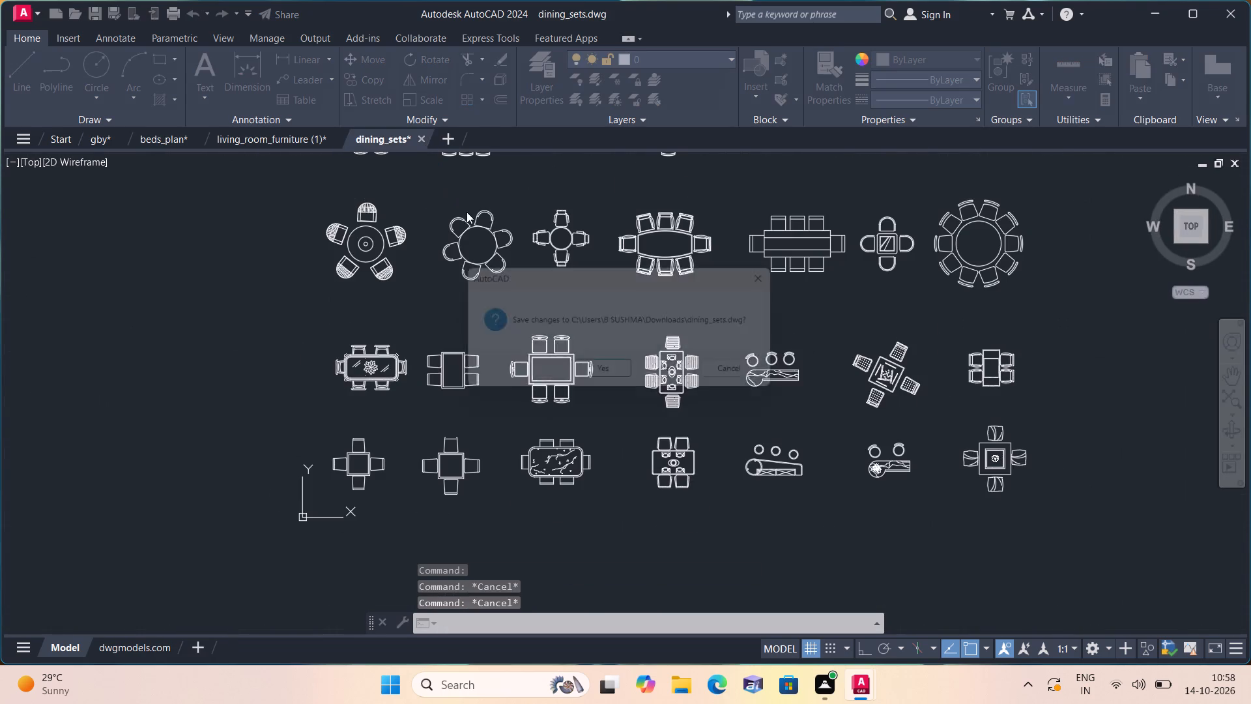
click(625, 370)
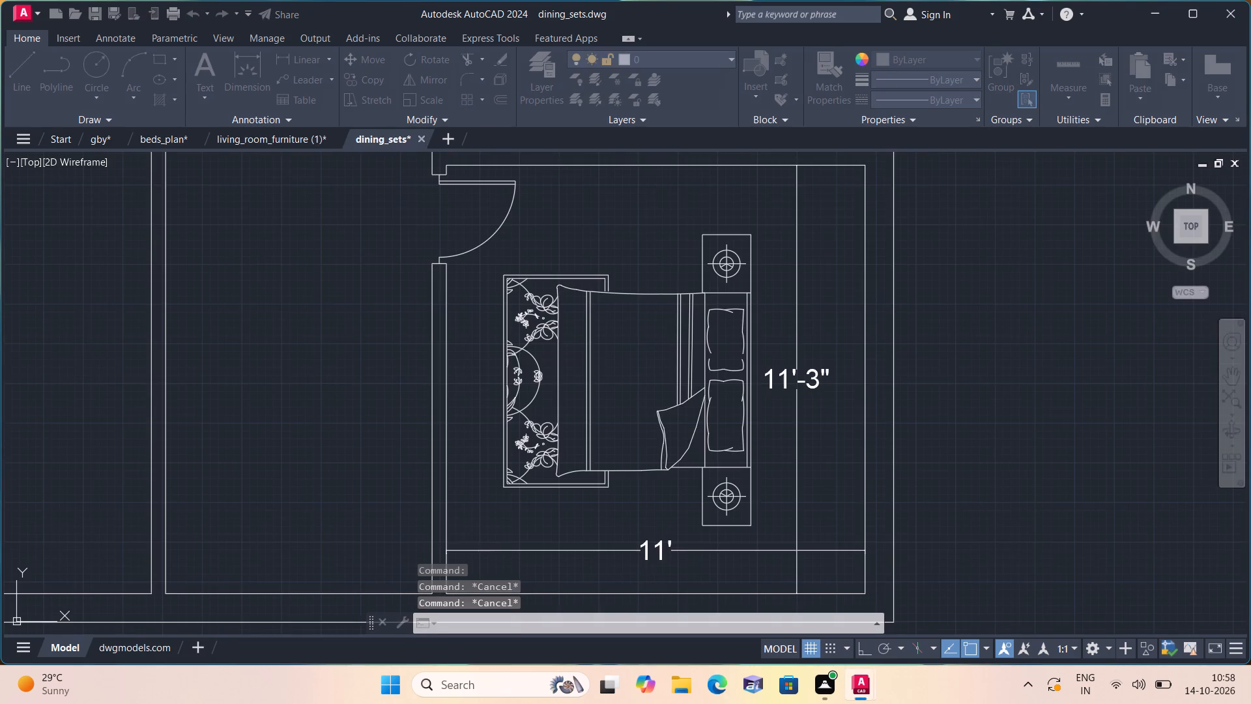
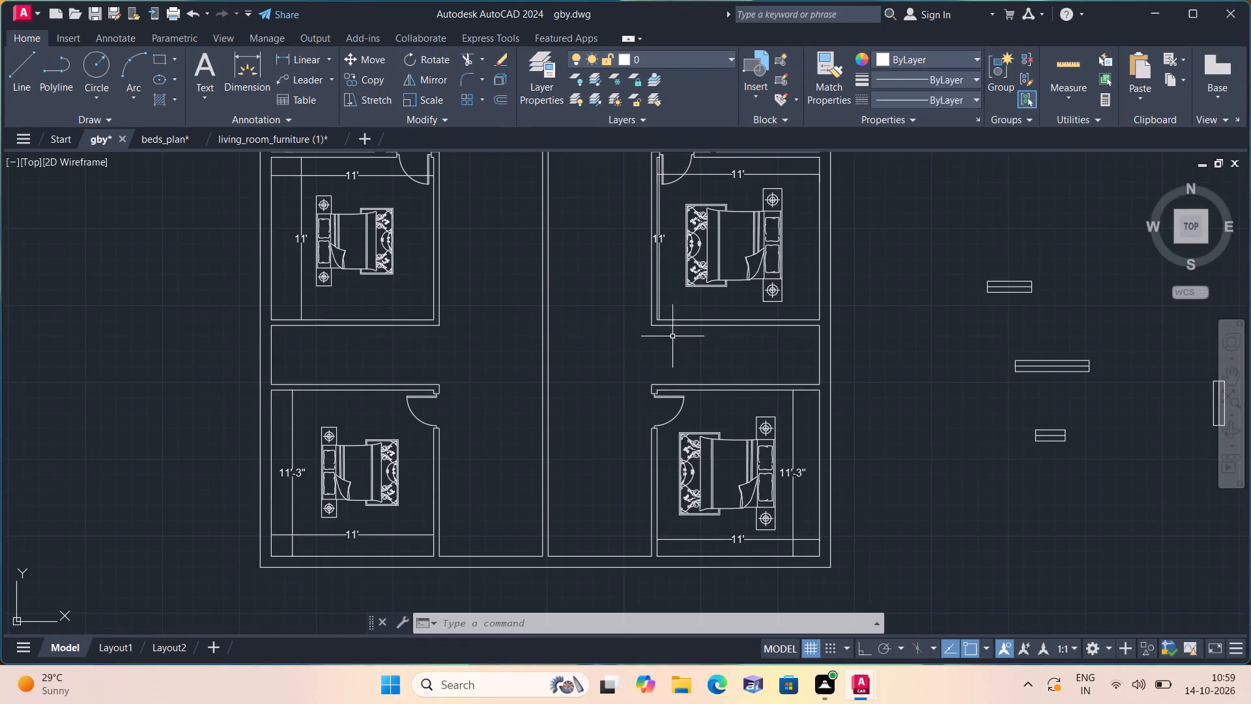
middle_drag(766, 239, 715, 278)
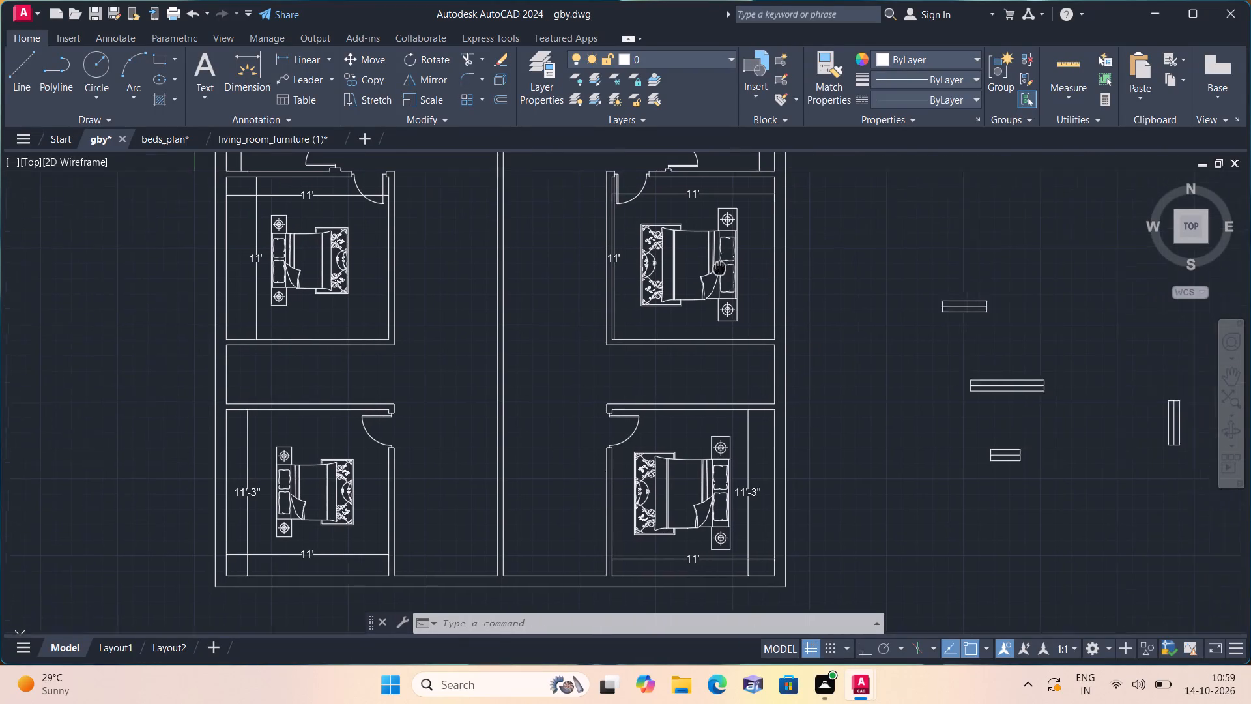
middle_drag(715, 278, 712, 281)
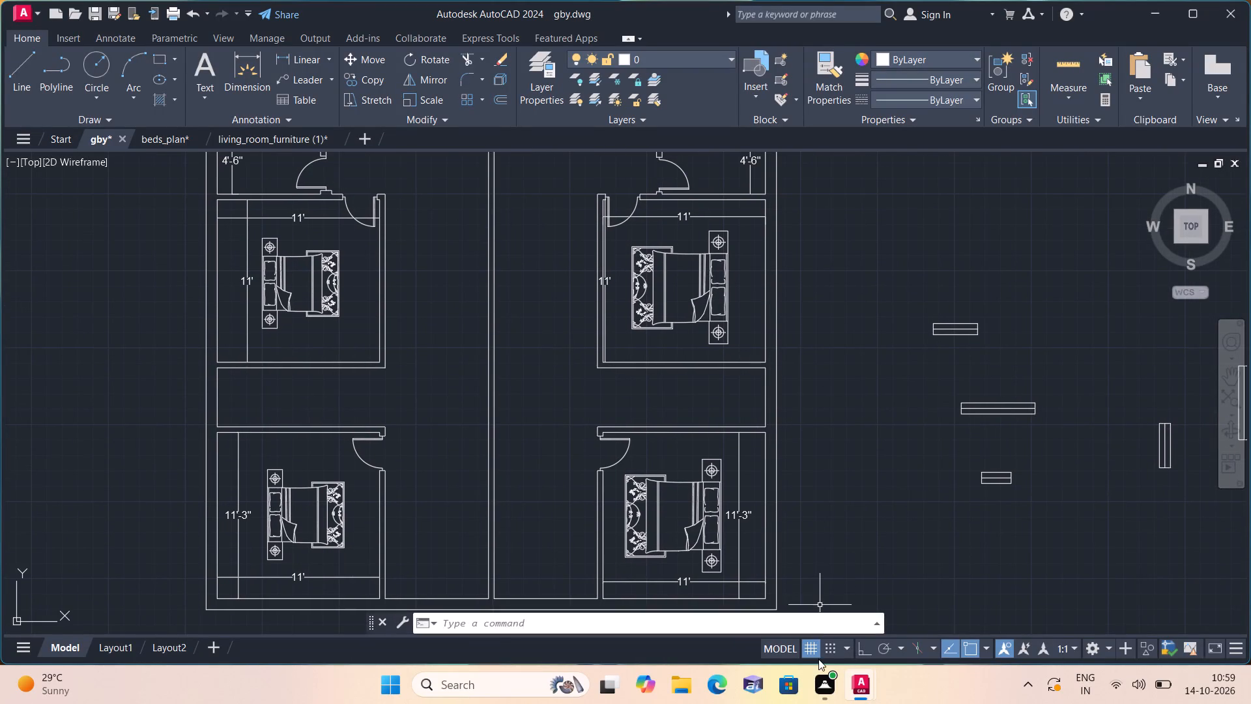
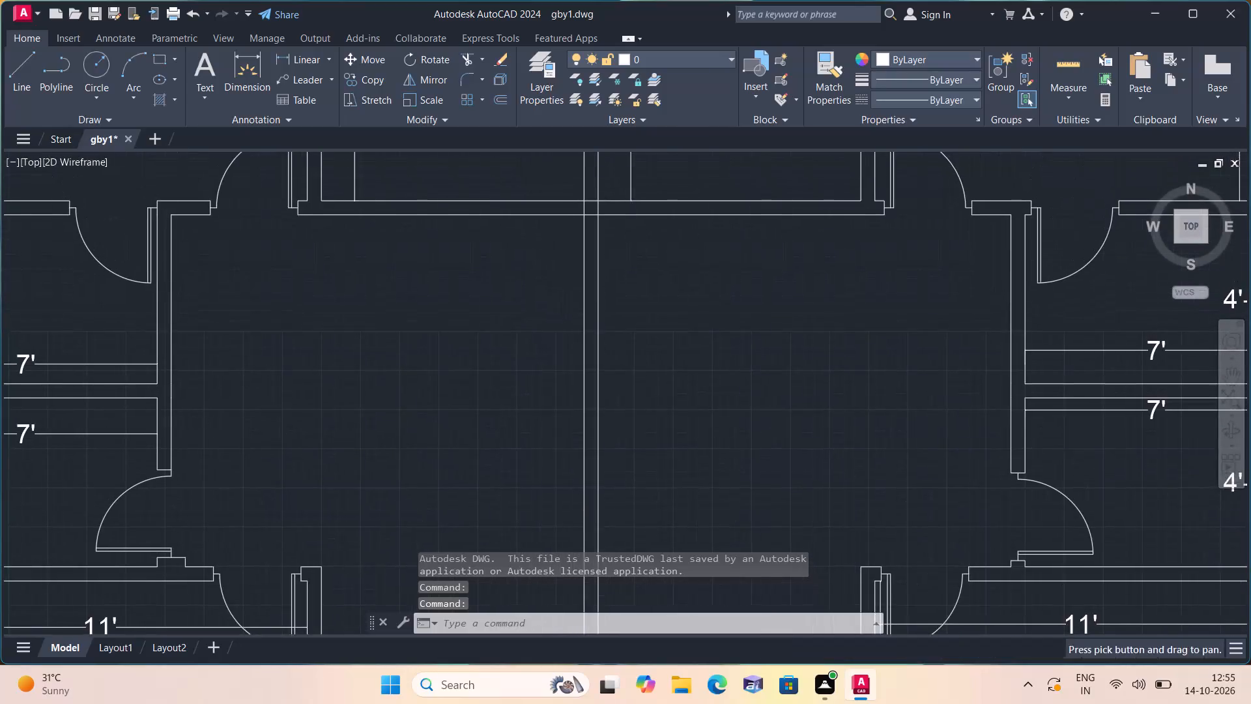
Examine the floor plan's rooms and the beds already placed in them.
scroll(591, 514, down, 3)
scroll(594, 516, up, 1)
scroll(594, 510, down, 1)
scroll(476, 314, down, 3)
scroll(502, 440, up, 1)
middle_drag(502, 440, 533, 420)
scroll(502, 440, down, 2)
scroll(533, 420, up, 2)
scroll(533, 420, down, 1)
scroll(533, 420, up, 1)
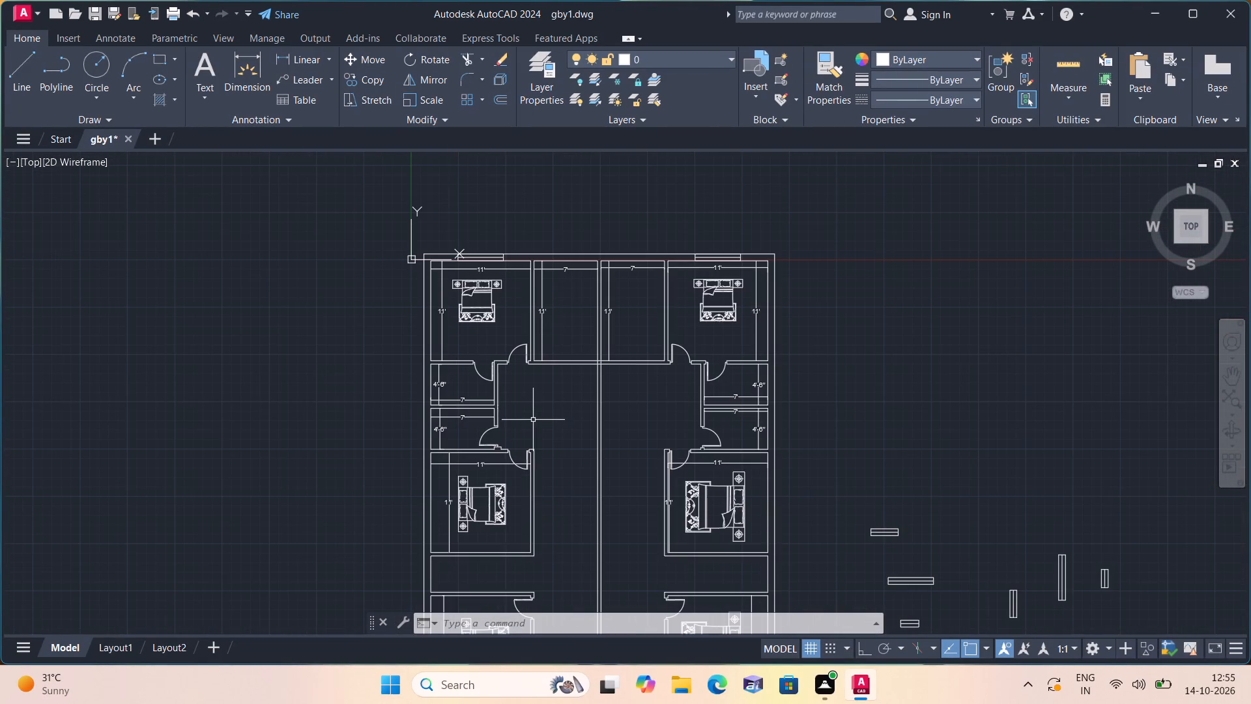
scroll(533, 420, down, 1)
scroll(533, 420, up, 1)
scroll(533, 420, down, 1)
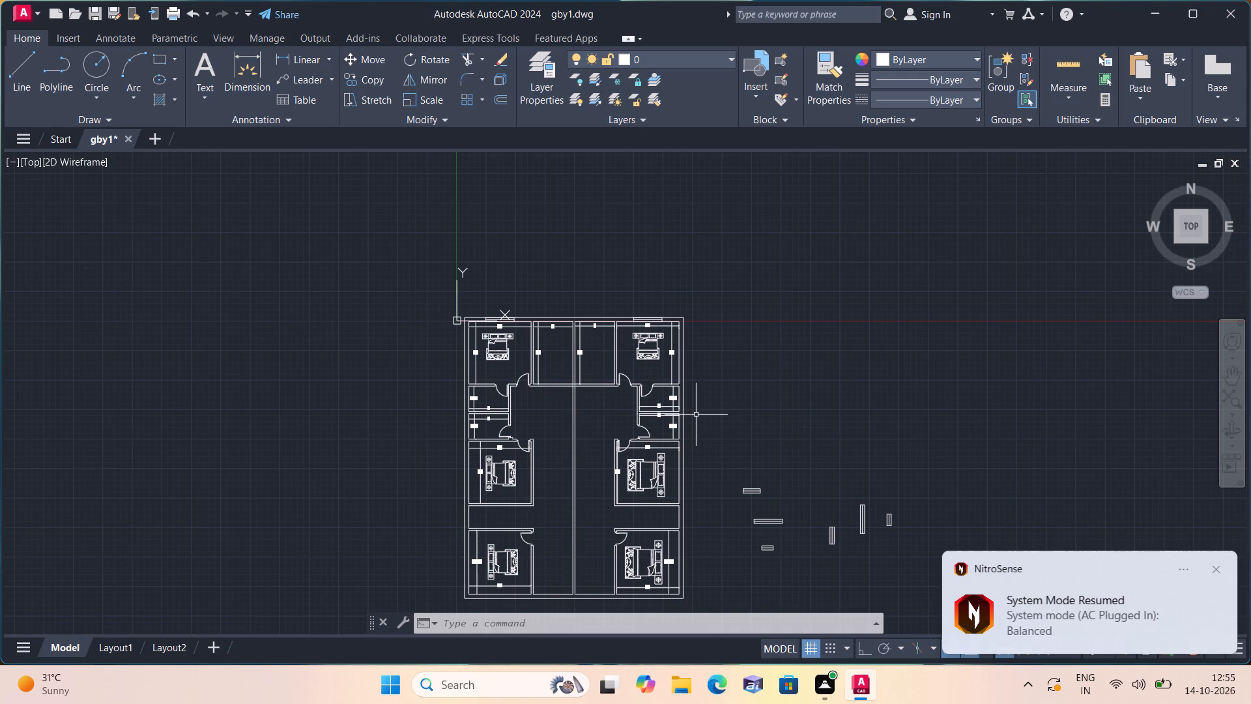
scroll(696, 415, down, 1)
Scale down the oversized four-chair dining table set lying outside the floor plan, using its table centre as base point.
middle_drag(683, 417, 506, 301)
scroll(574, 373, up, 3)
middle_drag(437, 387, 596, 465)
scroll(437, 387, down, 1)
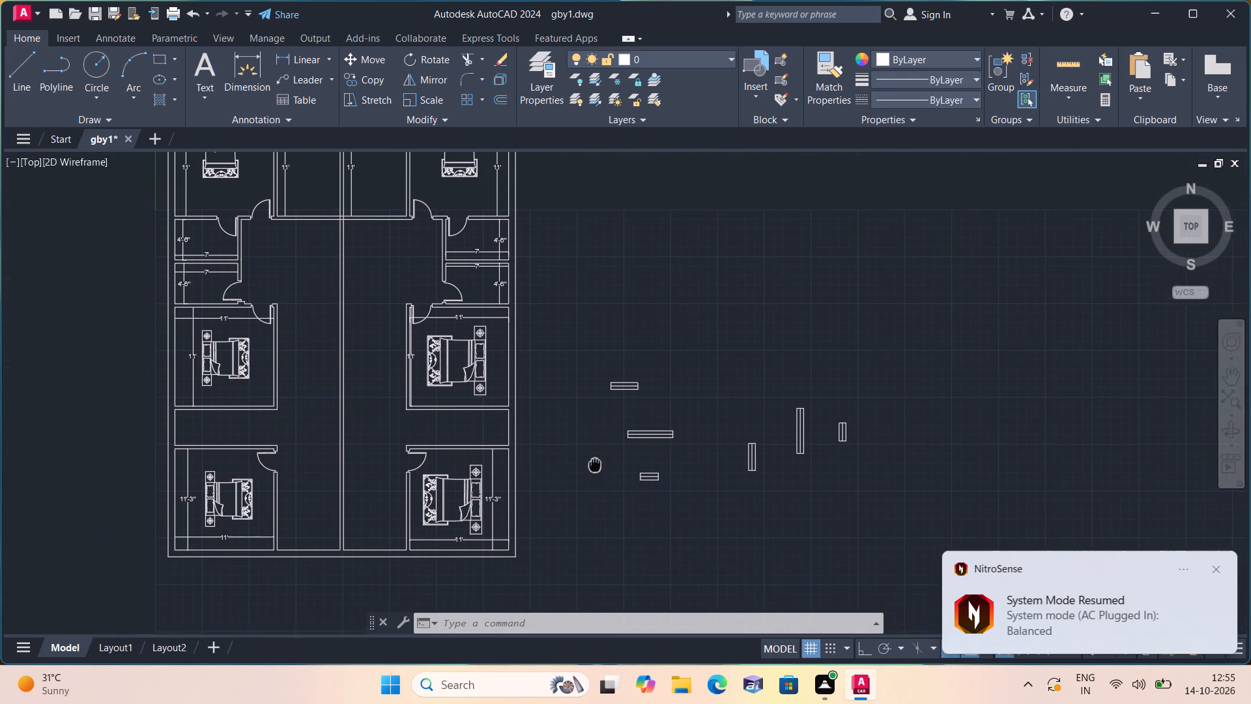
middle_drag(596, 465, 597, 466)
scroll(599, 466, down, 3)
middle_drag(743, 432, 276, 439)
scroll(366, 406, down, 1)
scroll(276, 439, down, 1)
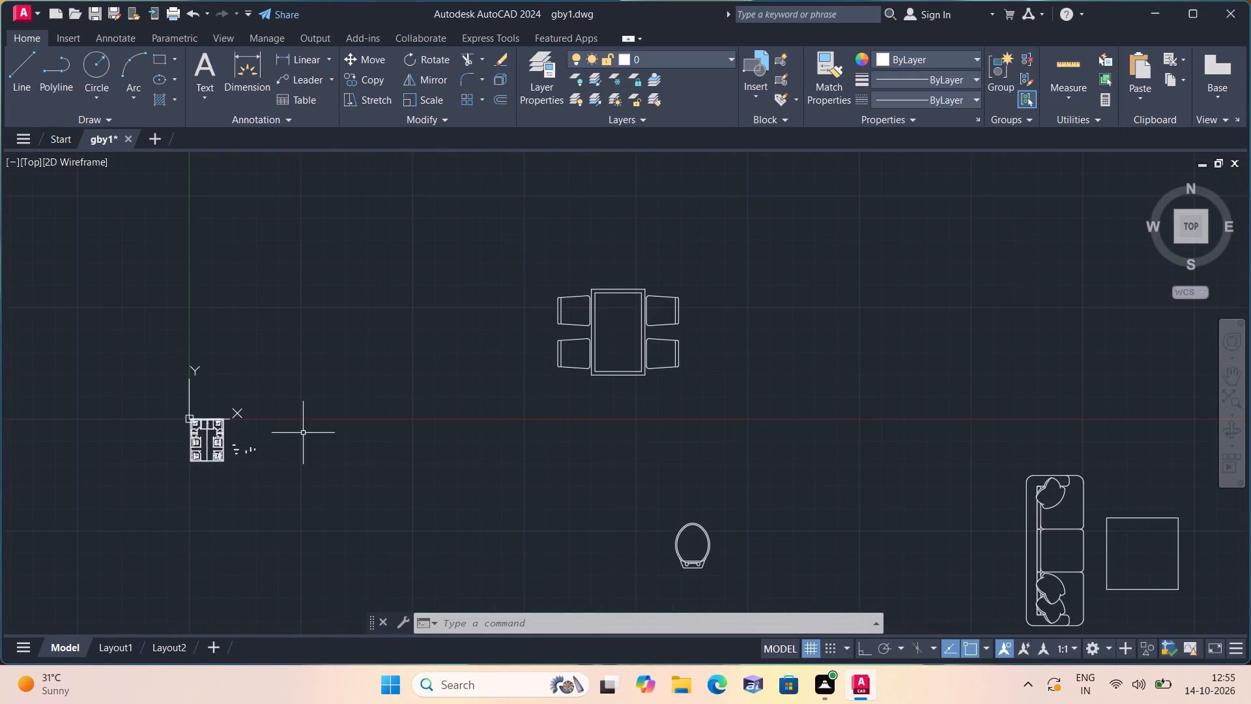
drag(726, 448, 712, 406)
click(435, 218)
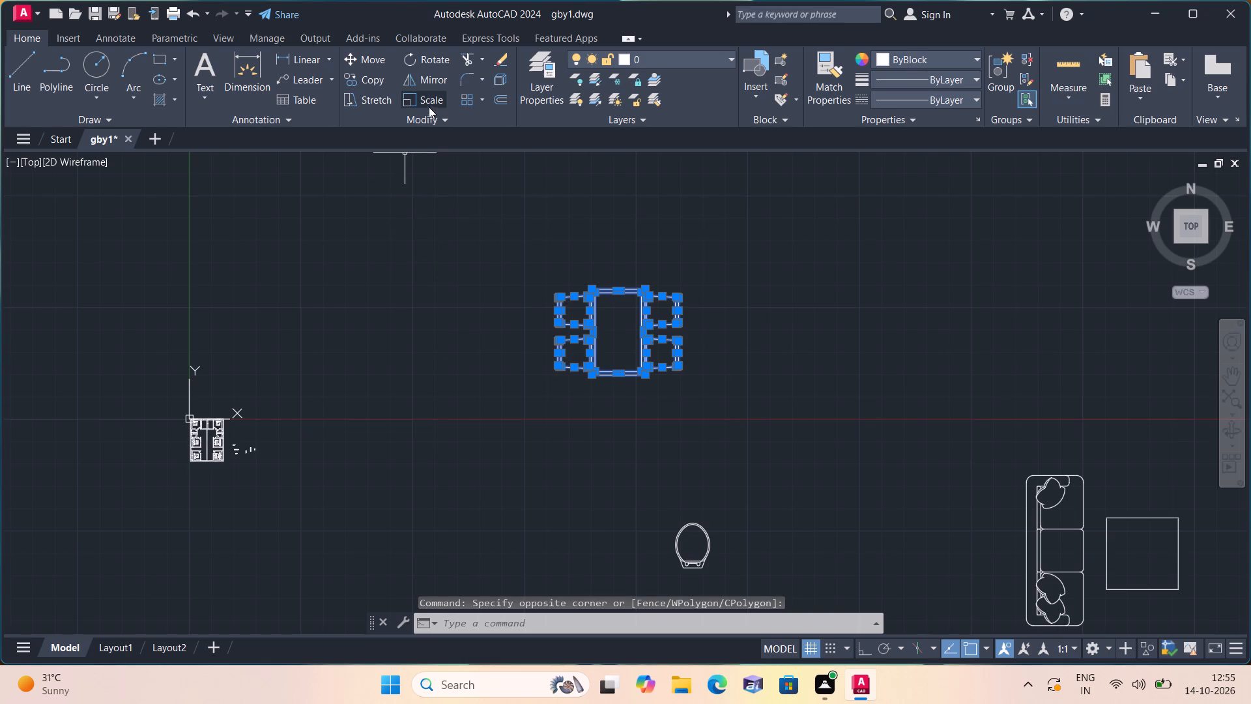
click(433, 100)
click(622, 333)
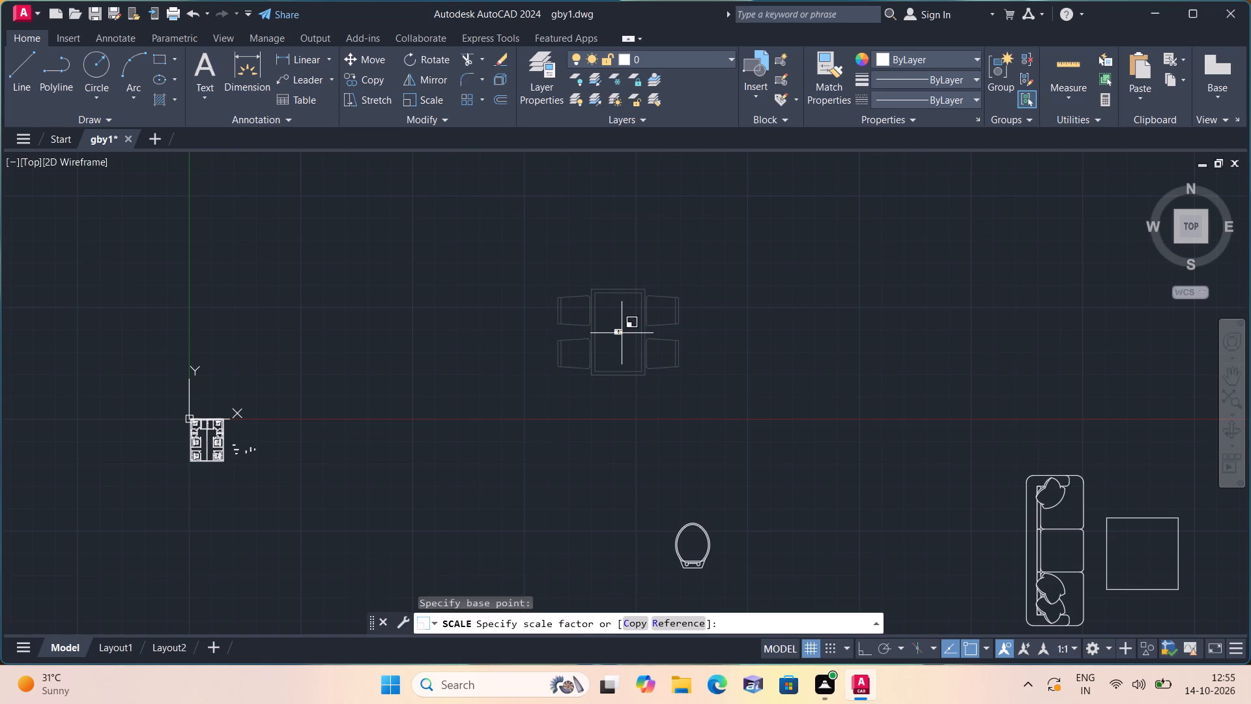
click(625, 336)
Move the reduced dining set to the empty space just outside the floor plan's east wall.
click(641, 375)
click(570, 300)
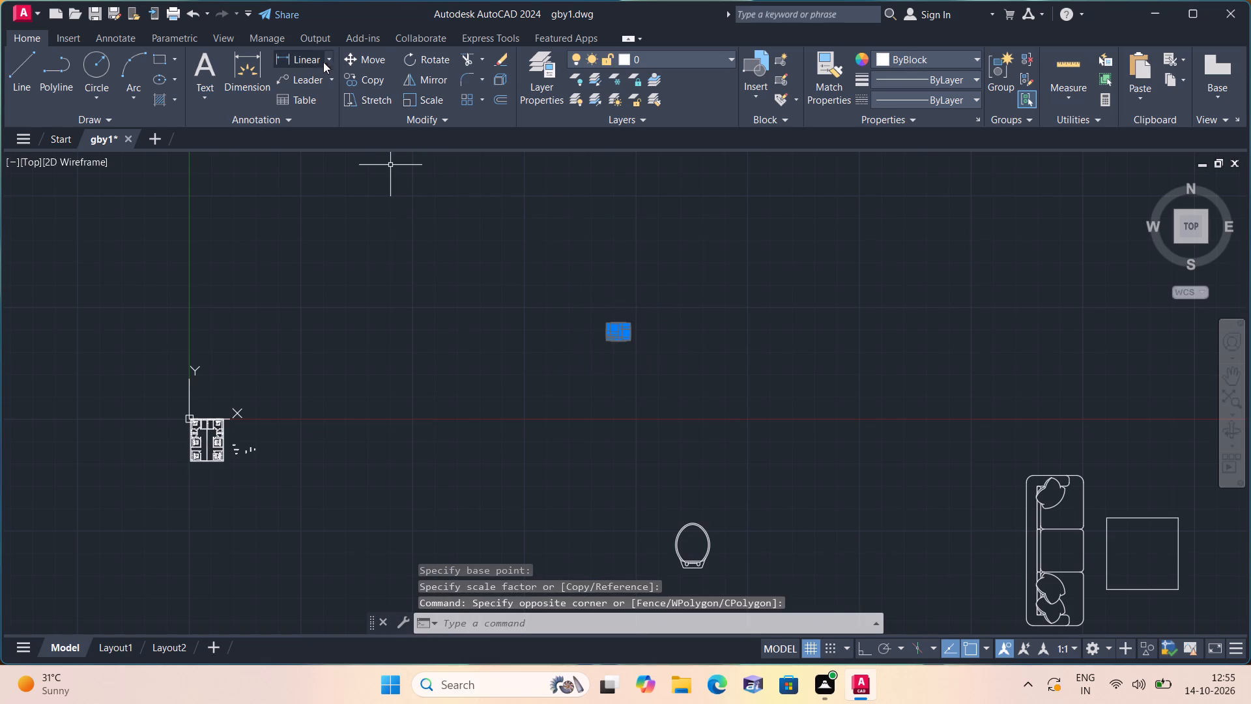
drag(369, 54, 367, 63)
drag(622, 335, 565, 359)
scroll(148, 452, up, 2)
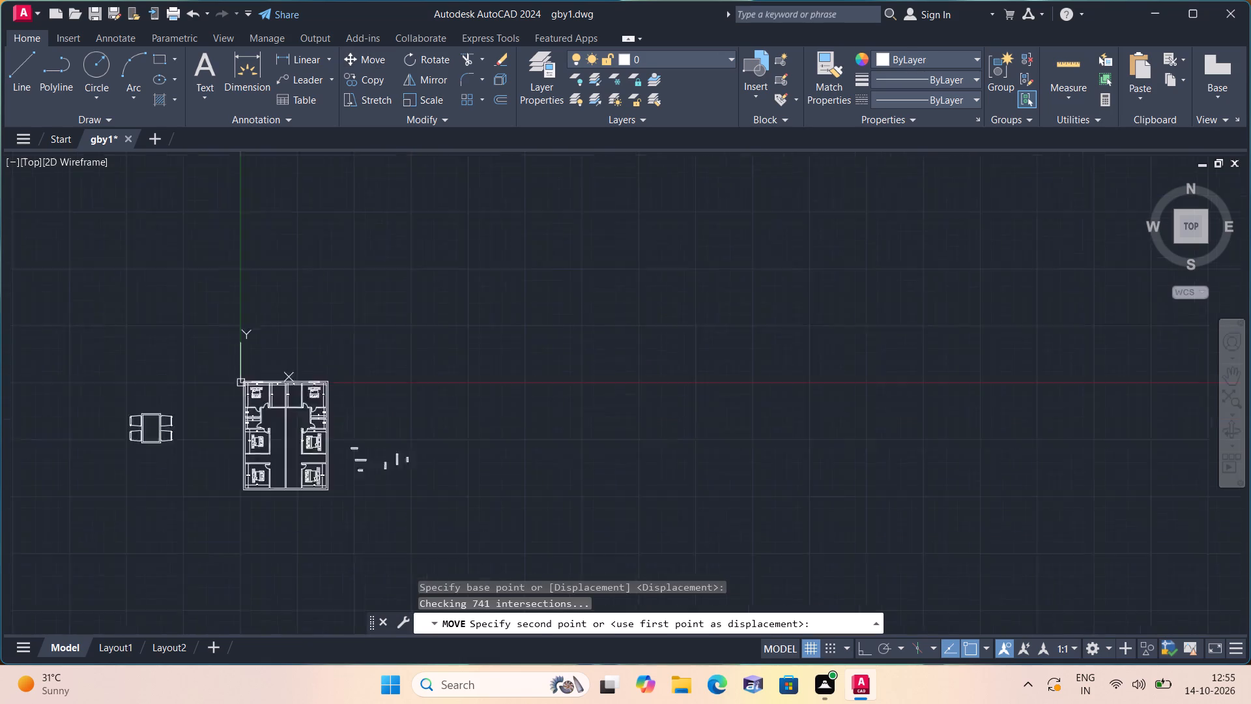
scroll(174, 425, up, 3)
scroll(596, 443, up, 1)
middle_drag(603, 432, 475, 341)
middle_drag(1027, 297, 787, 354)
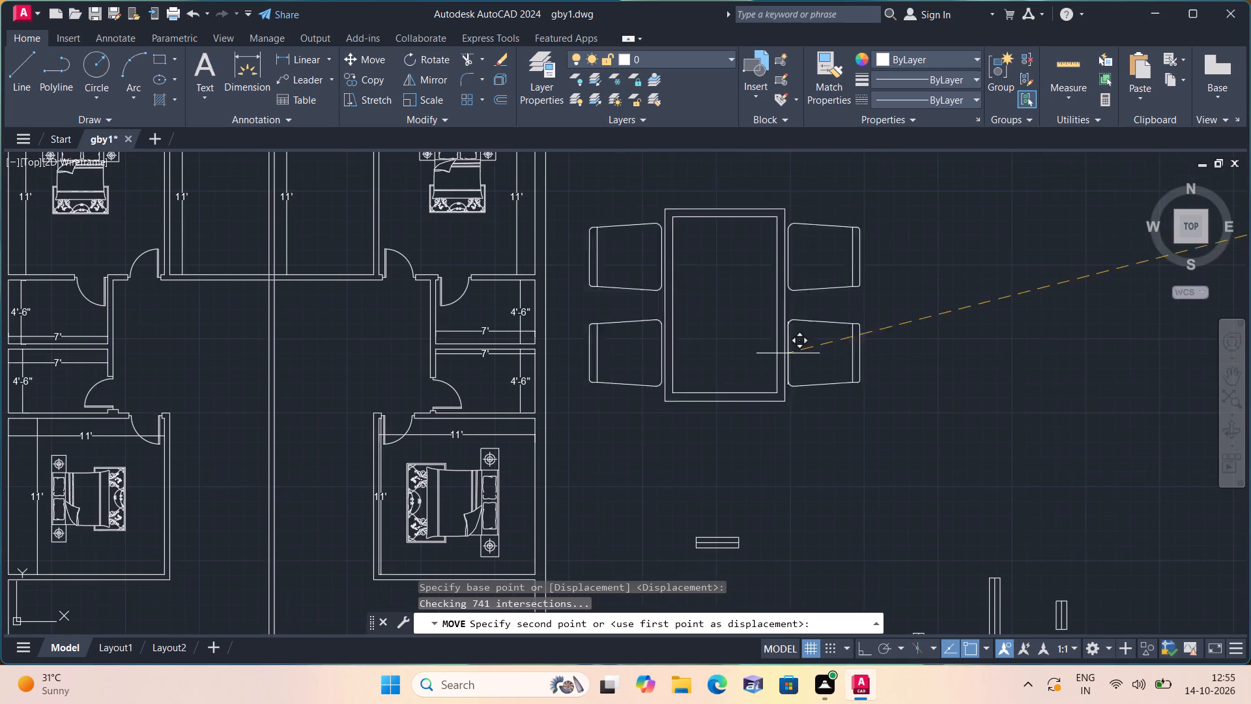
click(824, 330)
Scale the dining set down again about the centre of its table, to a small fraction of its size.
drag(955, 433, 878, 315)
click(612, 169)
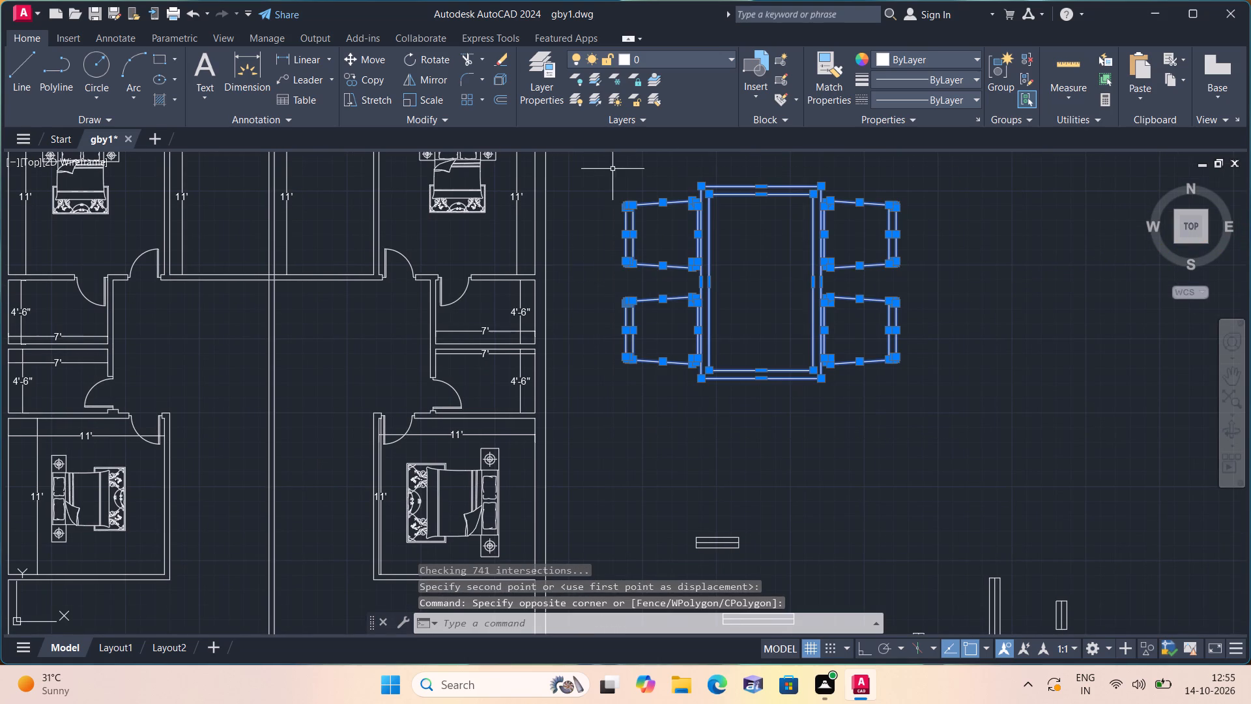
click(429, 102)
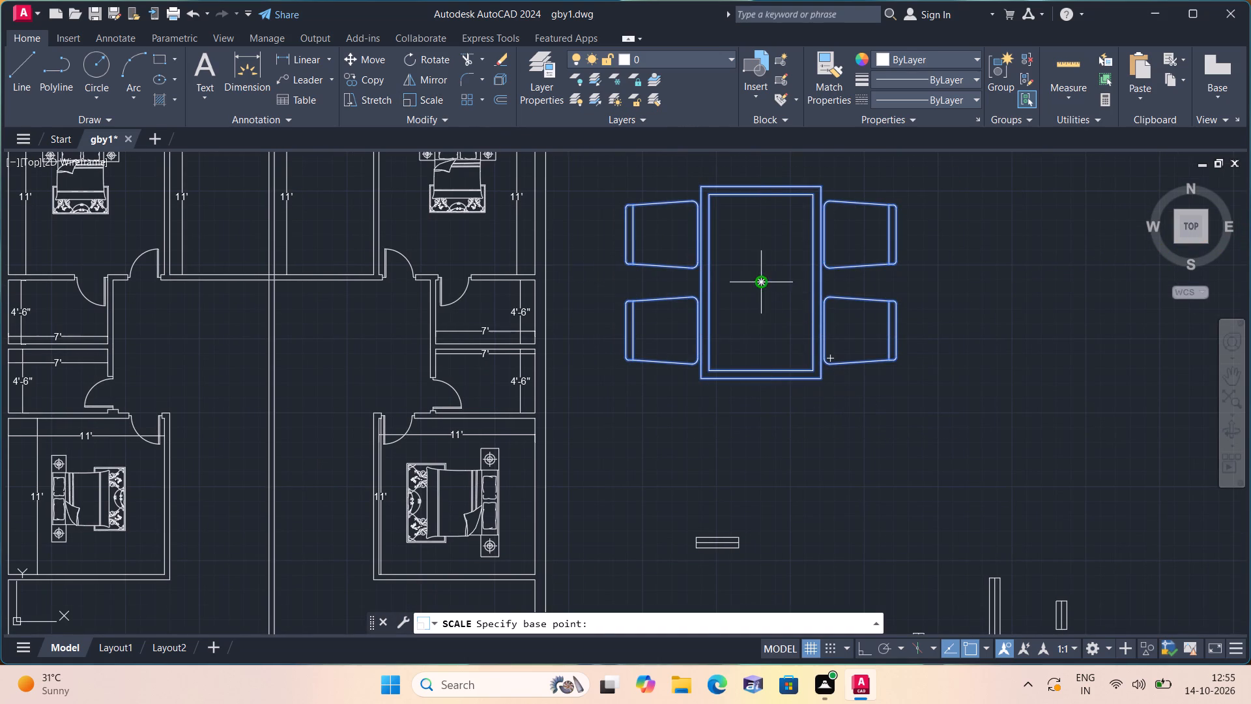
click(762, 281)
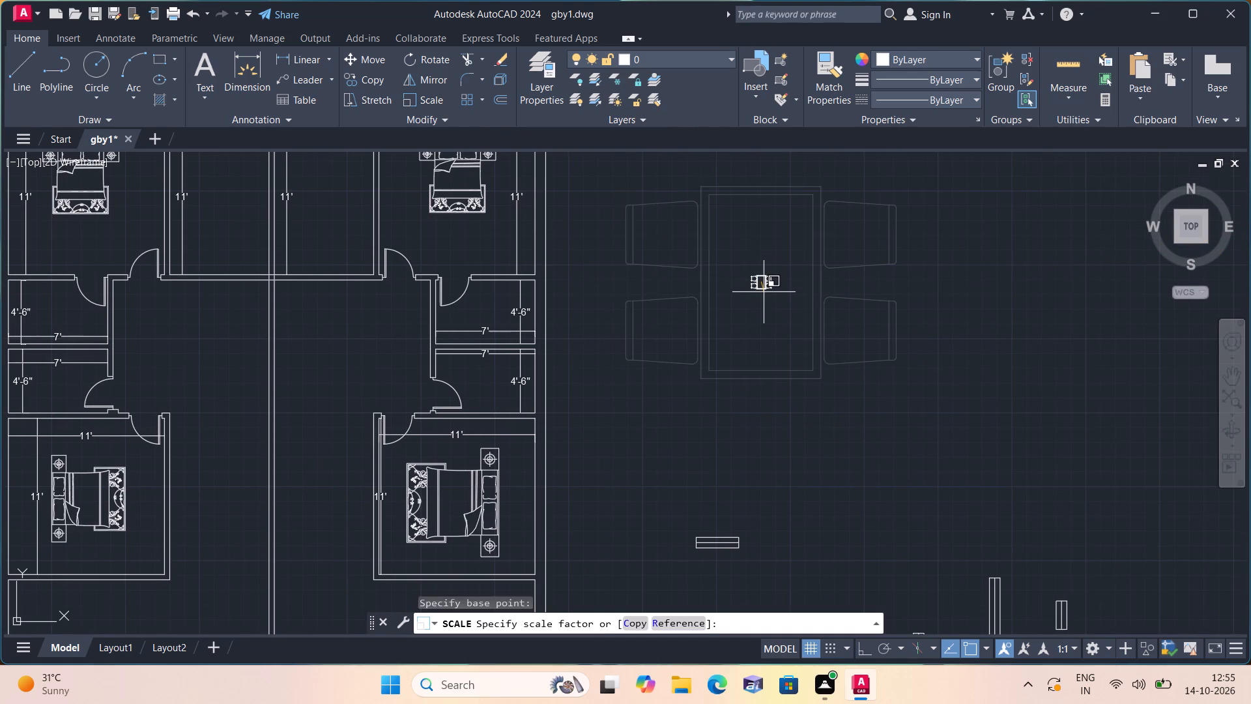
click(762, 295)
Move the small dining set into the west unit's hall, beside the two 7' by 4'-6" rooms.
click(730, 237)
click(819, 343)
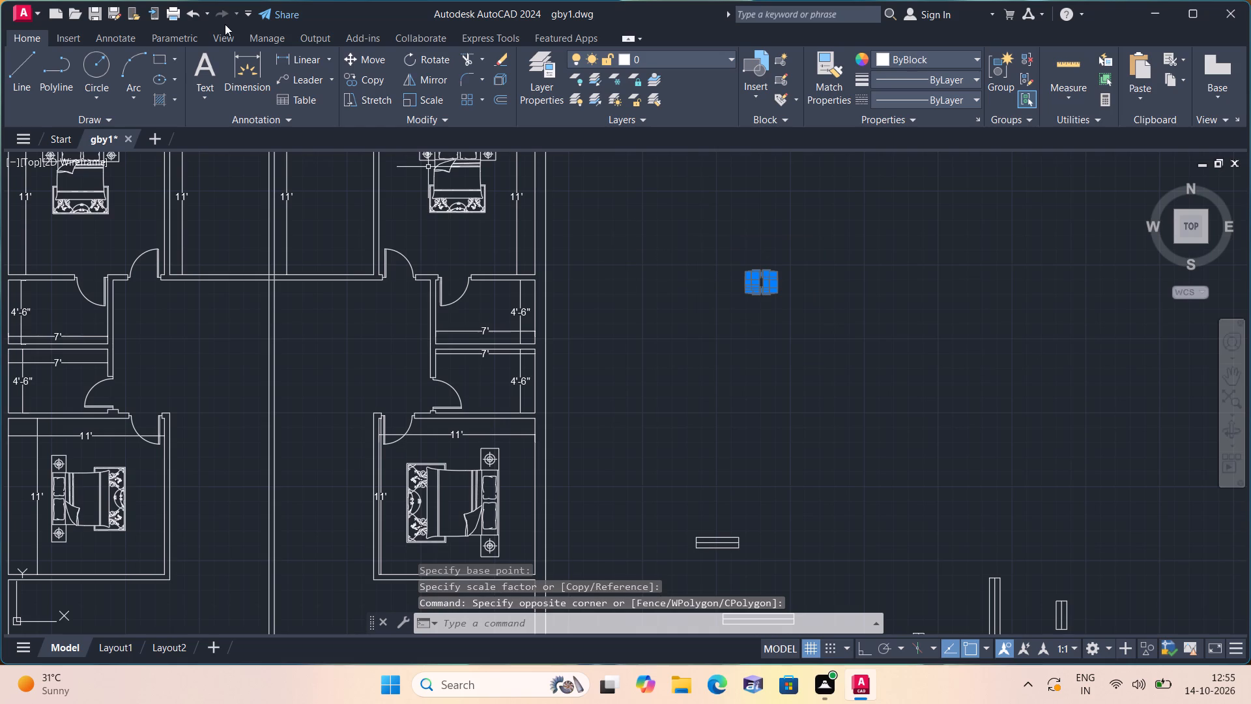
click(377, 62)
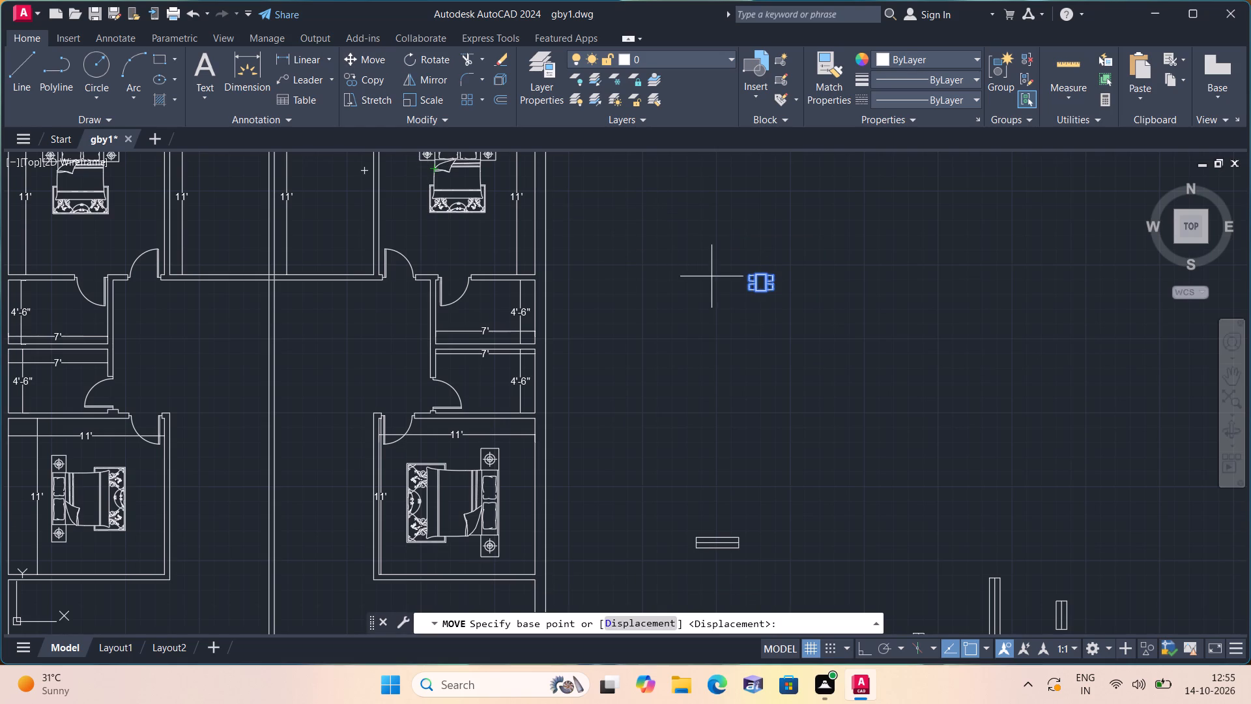
click(743, 280)
middle_drag(190, 351, 488, 281)
scroll(190, 351, down, 1)
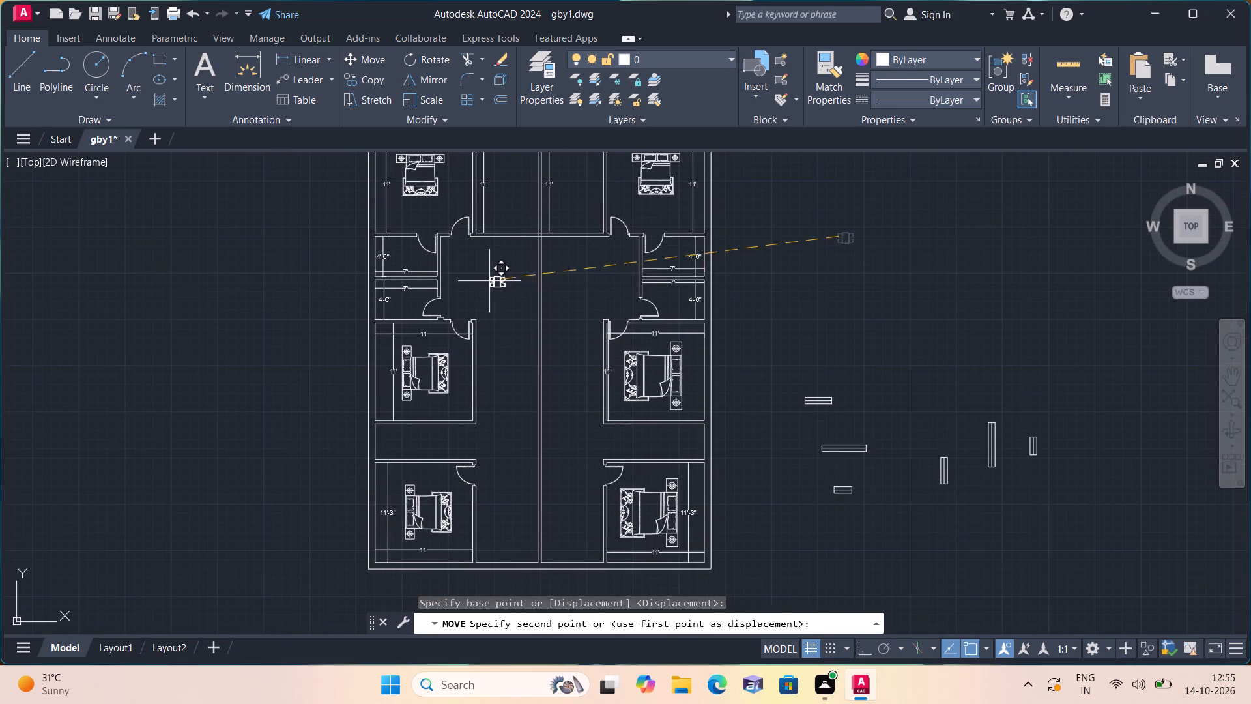
click(489, 280)
Scale the dining set up inside the west hall until it suits the space between the side rooms and central wall.
click(515, 299)
click(482, 264)
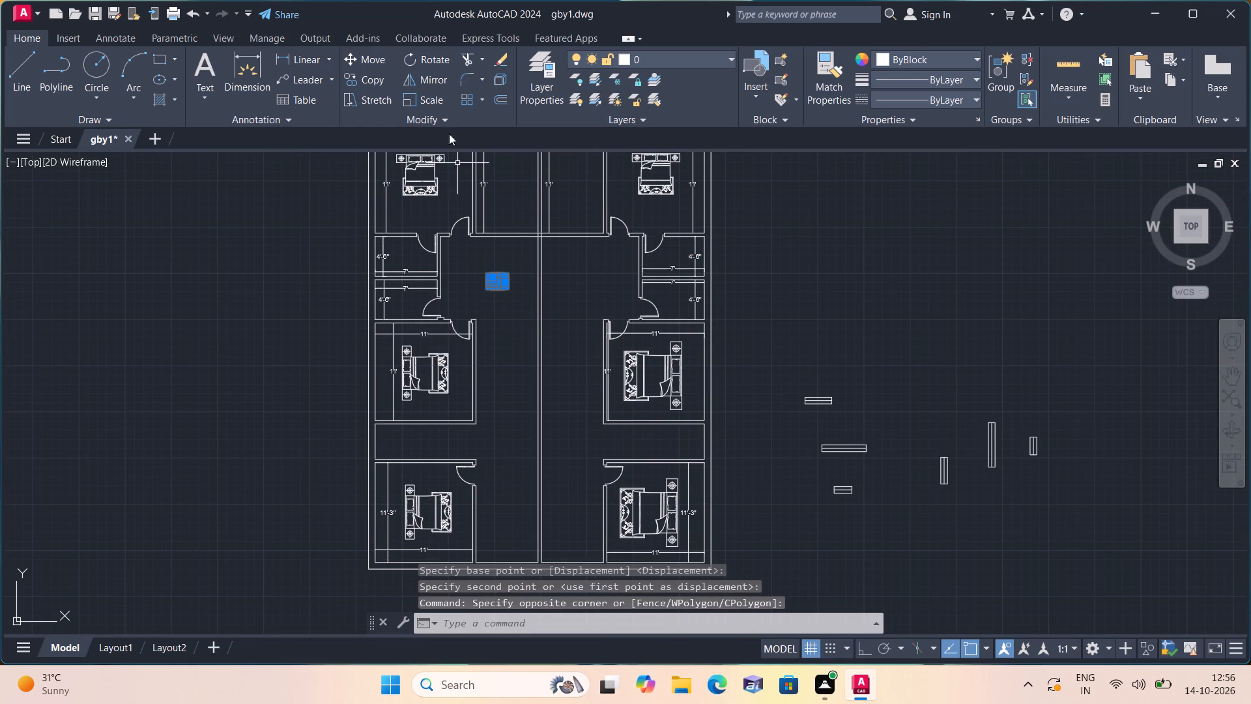
click(424, 99)
scroll(487, 286, up, 3)
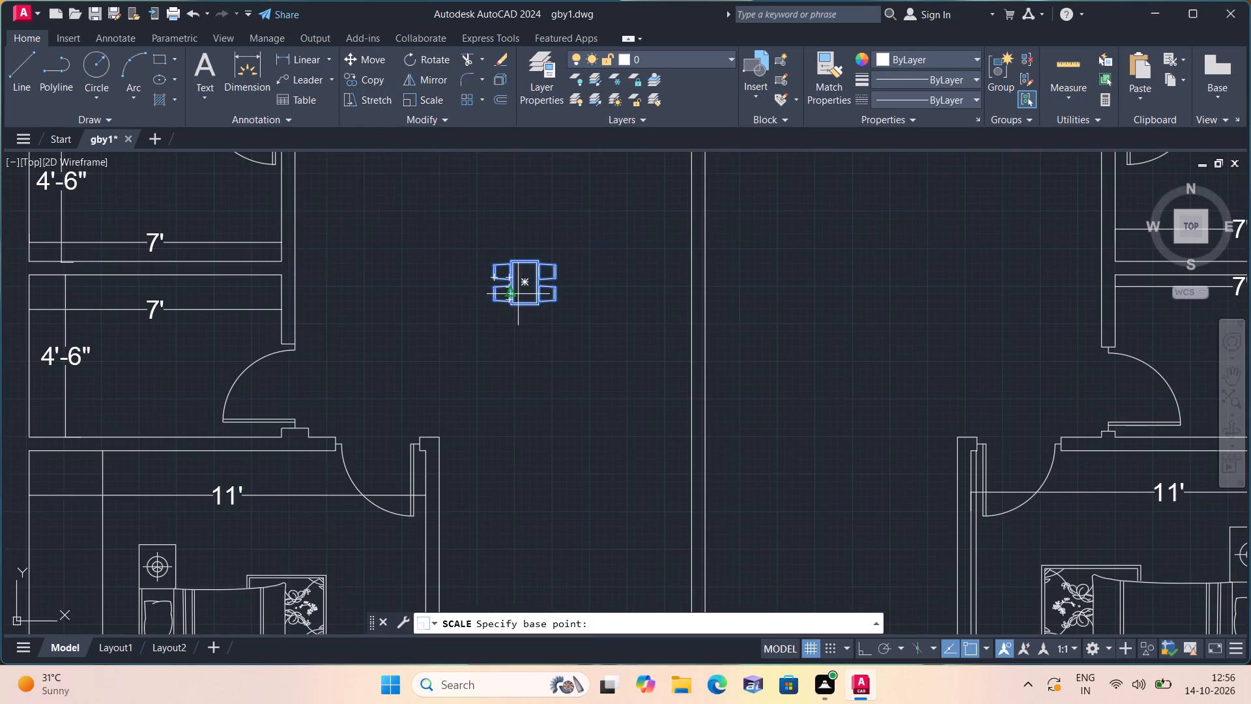
drag(515, 282, 515, 272)
scroll(542, 215, down, 2)
middle_drag(542, 215, 587, 410)
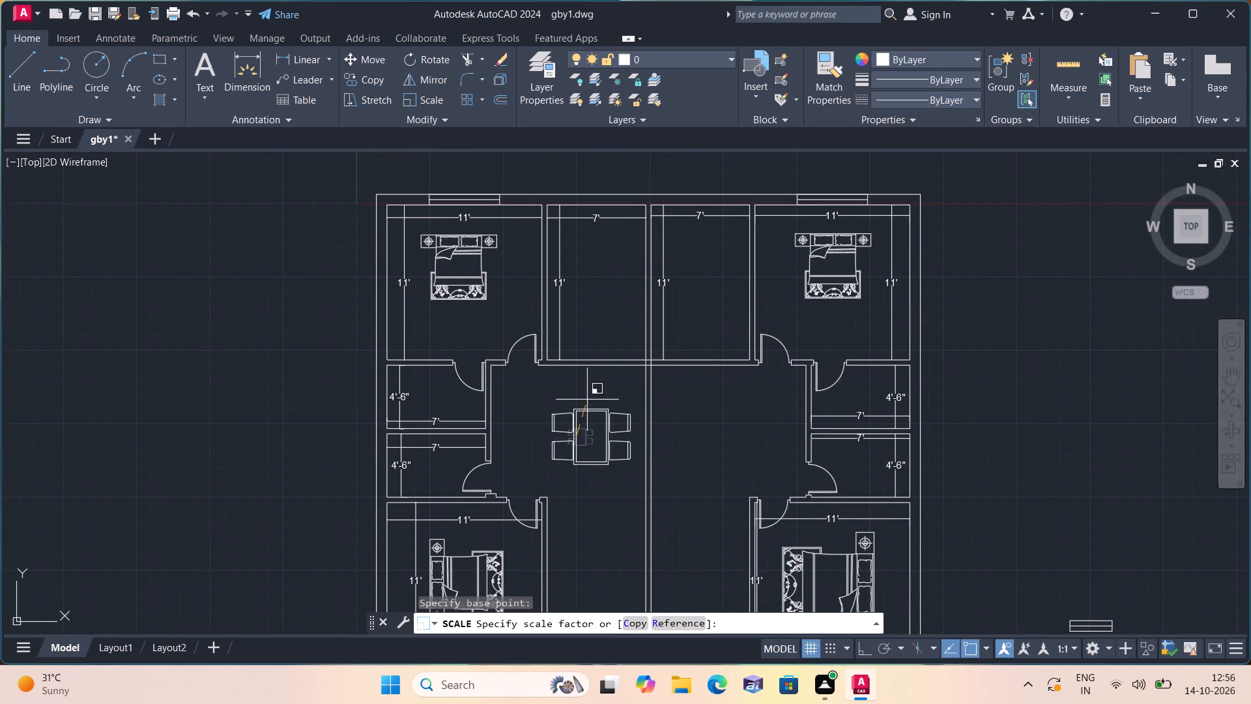
click(587, 393)
Shift the dining set slightly up and to the west within the west unit's hall.
scroll(640, 486, up, 4)
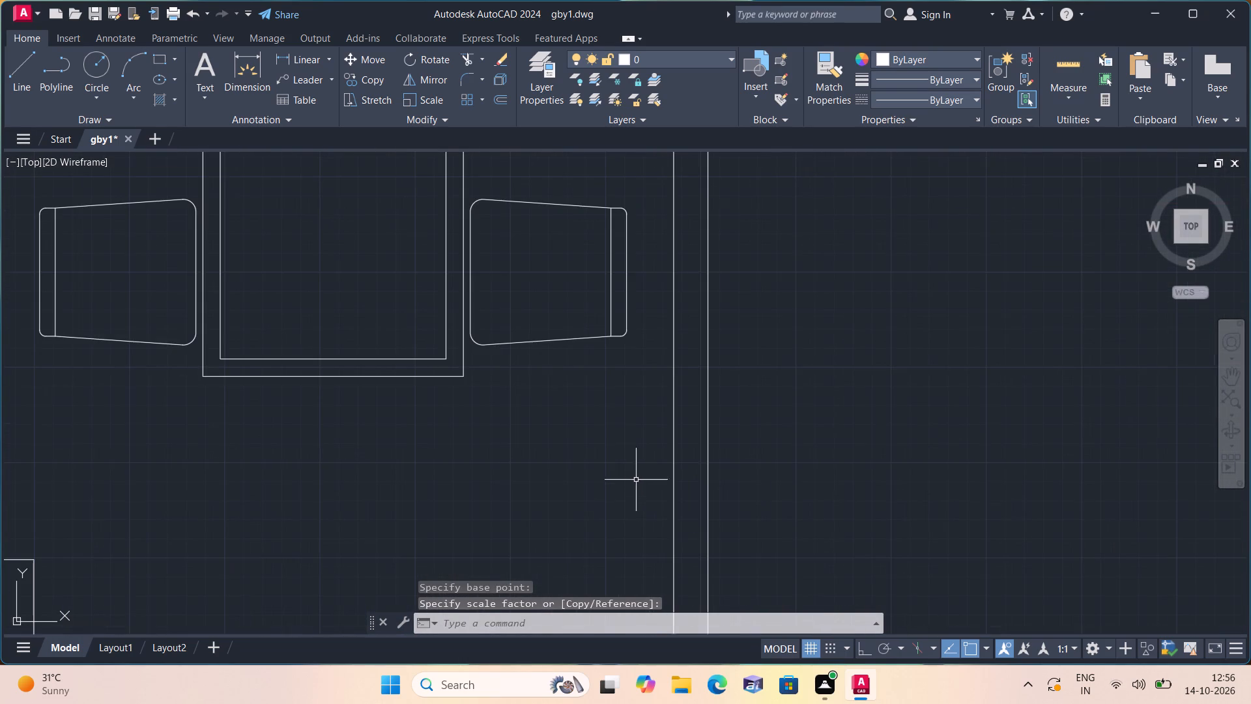
drag(635, 478, 627, 445)
scroll(418, 230, down, 1)
middle_drag(409, 218, 483, 403)
click(228, 213)
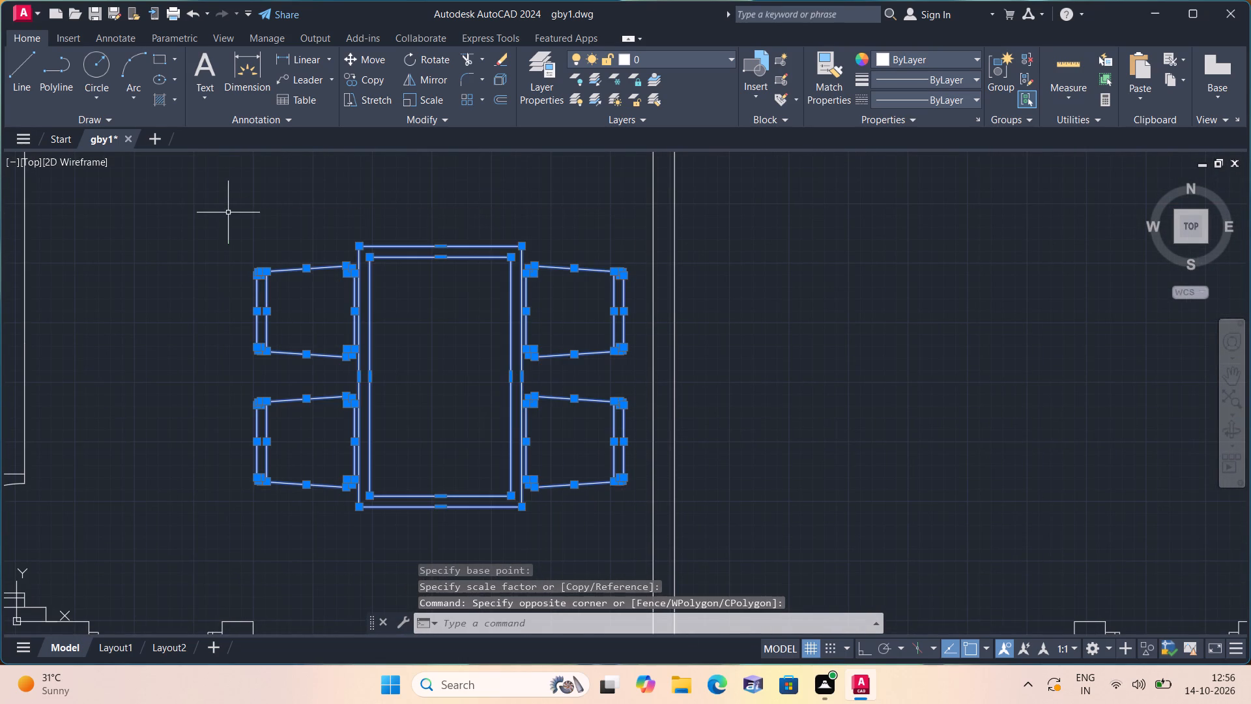
click(371, 66)
scroll(415, 176, down, 3)
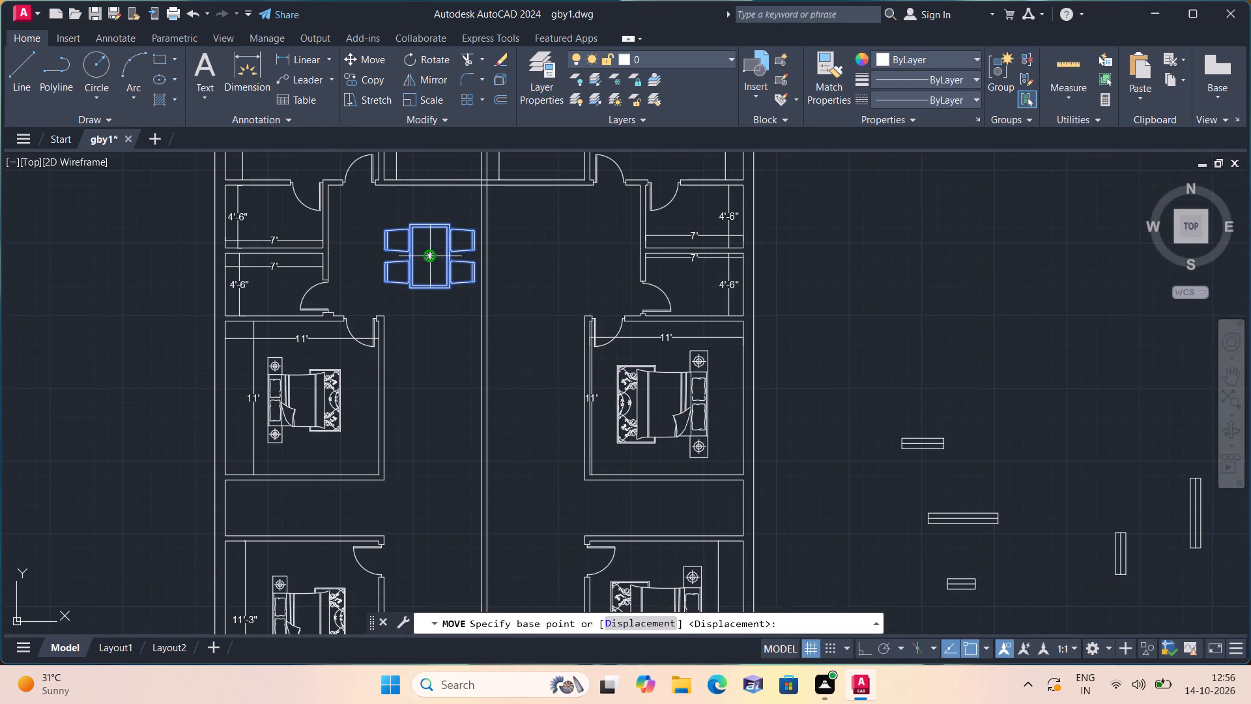
middle_drag(427, 248, 463, 319)
scroll(465, 319, up, 1)
click(464, 325)
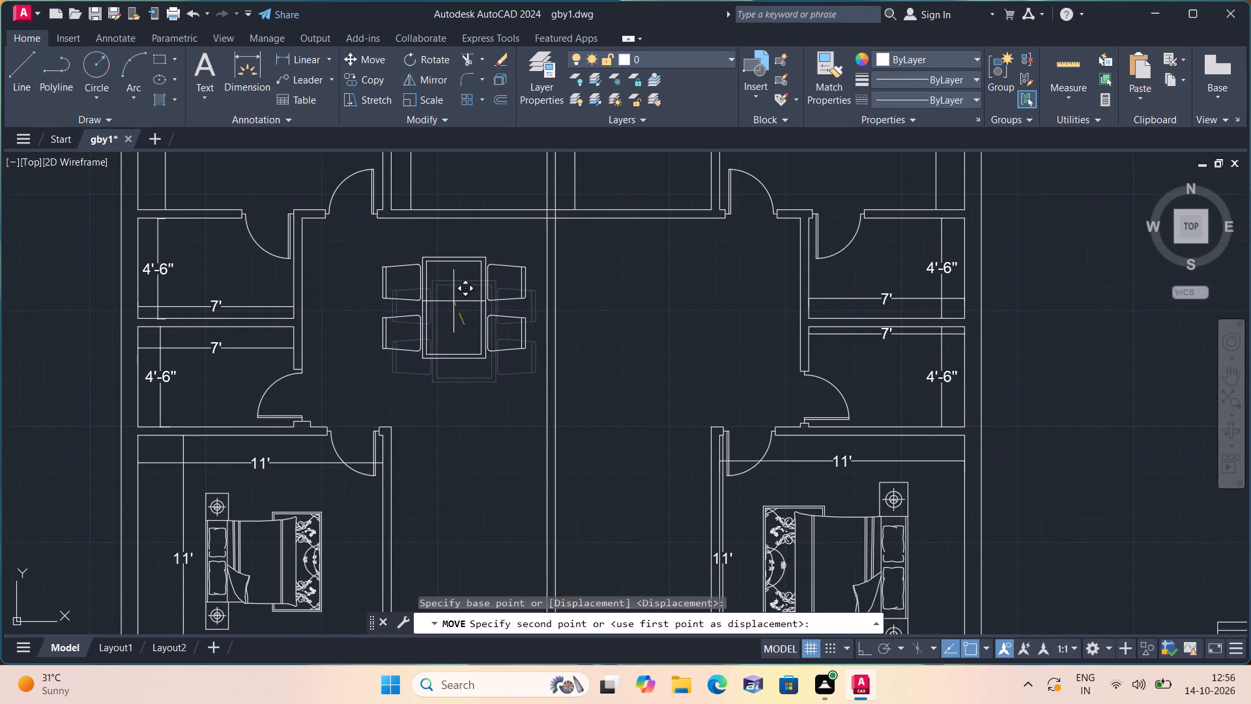
click(446, 306)
Copy the dining set from the west hall across the central wall into the east unit's hall.
click(520, 375)
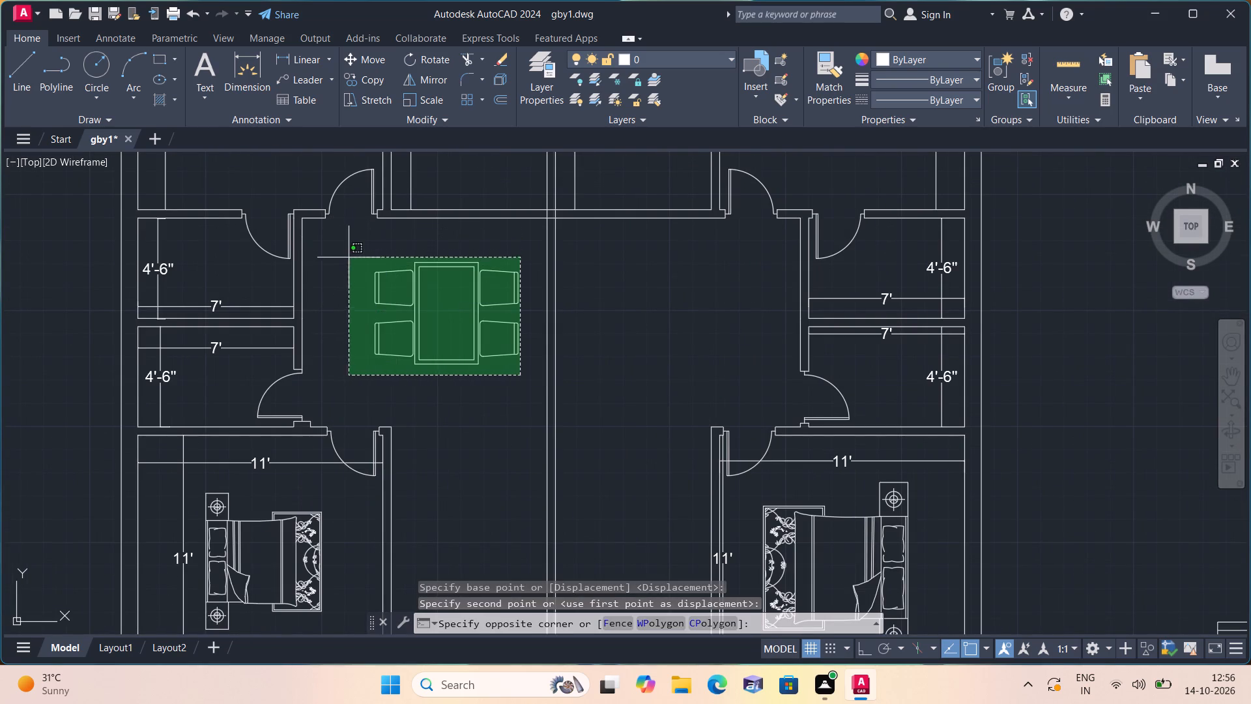
click(353, 249)
click(376, 78)
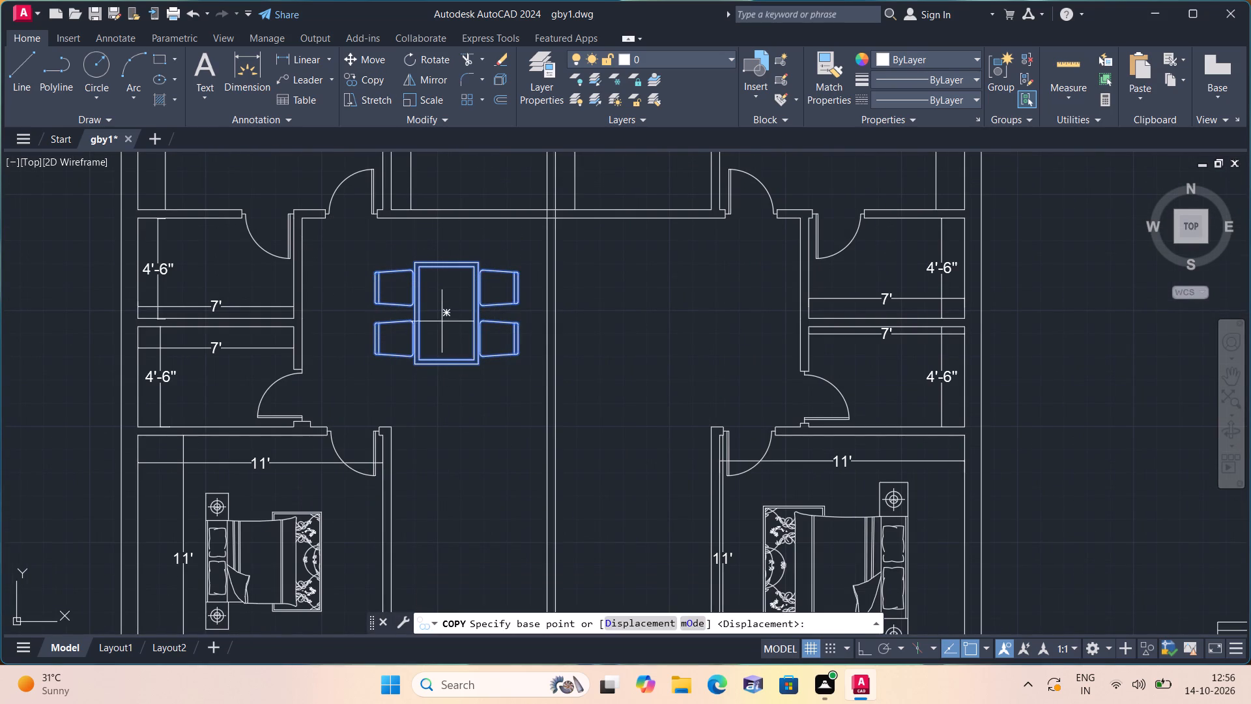
click(442, 319)
click(649, 302)
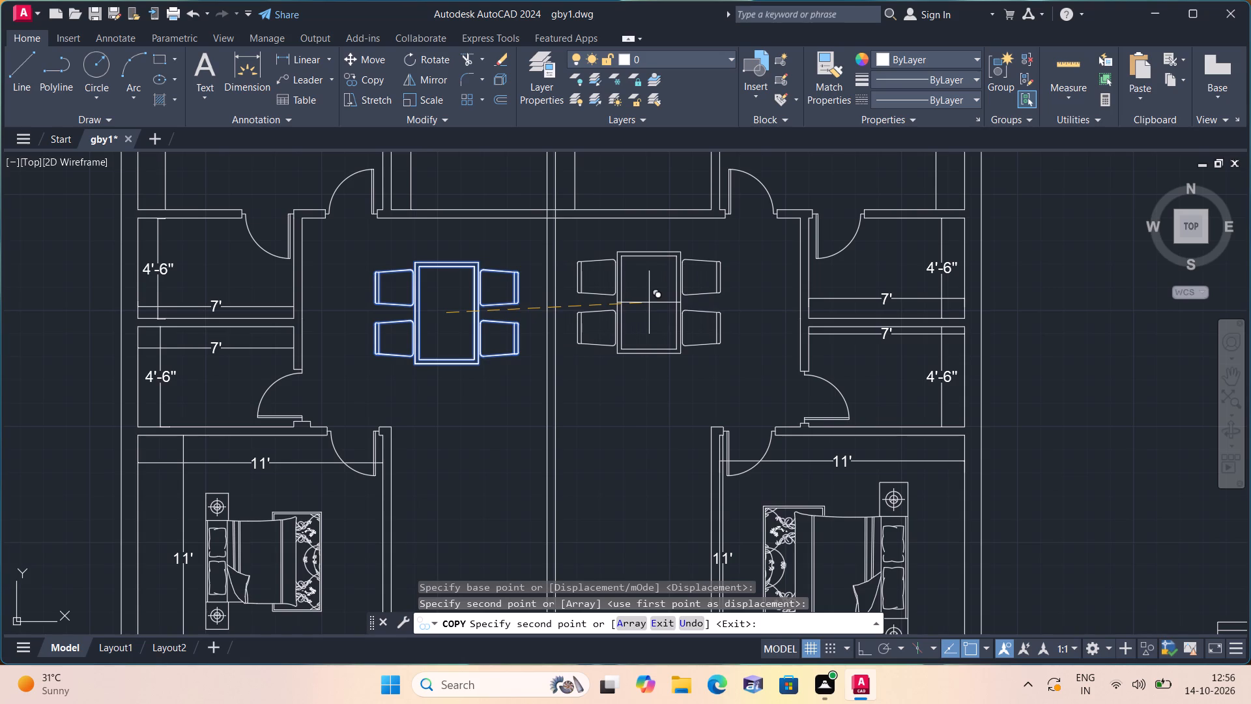
scroll(649, 300, down, 1)
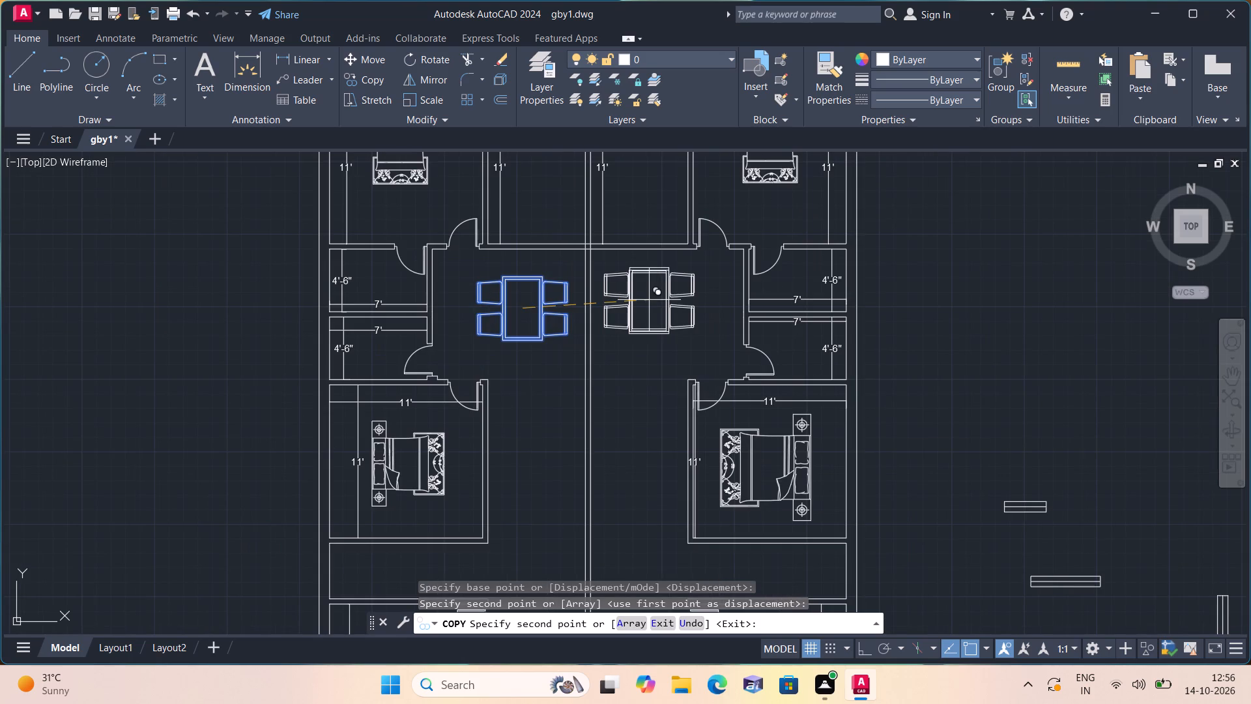
key(Escape)
Scale down the oversized toilet block lying outside the floor plan, with a base point inside its bowl.
scroll(661, 333, down, 3)
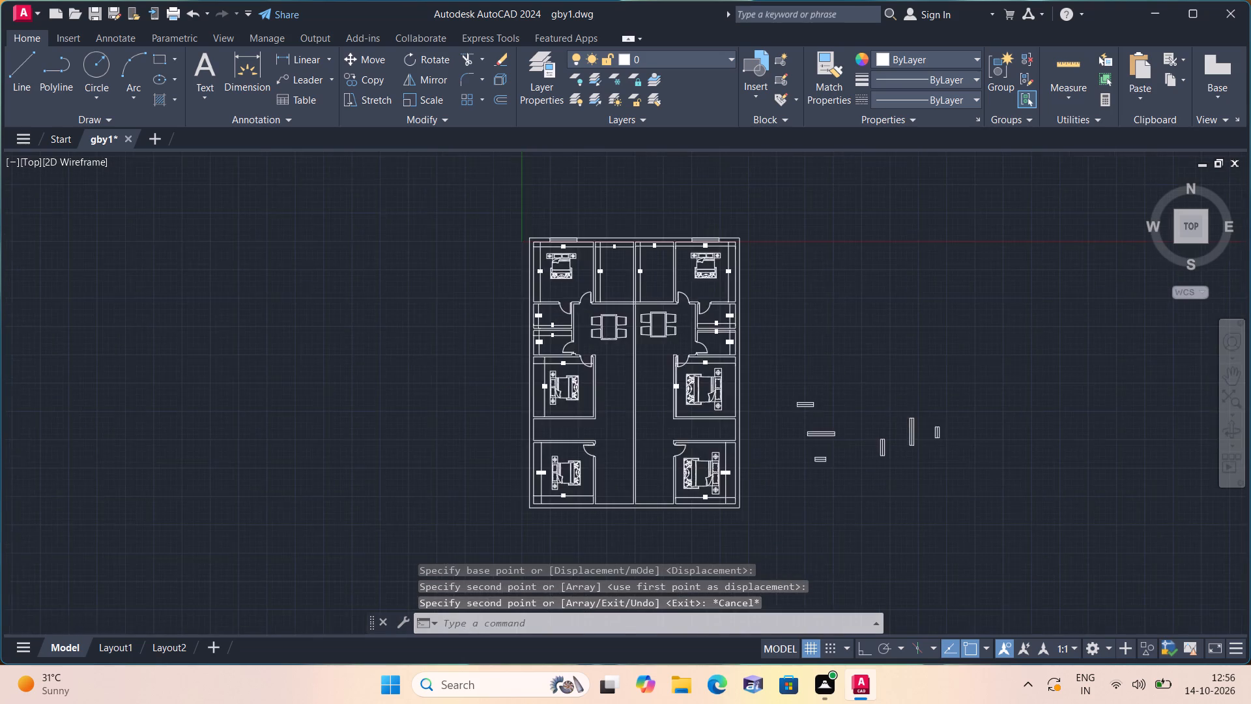
middle_drag(667, 341, 579, 338)
scroll(579, 340, down, 3)
middle_drag(661, 343, 507, 337)
scroll(505, 337, down, 2)
scroll(699, 442, up, 3)
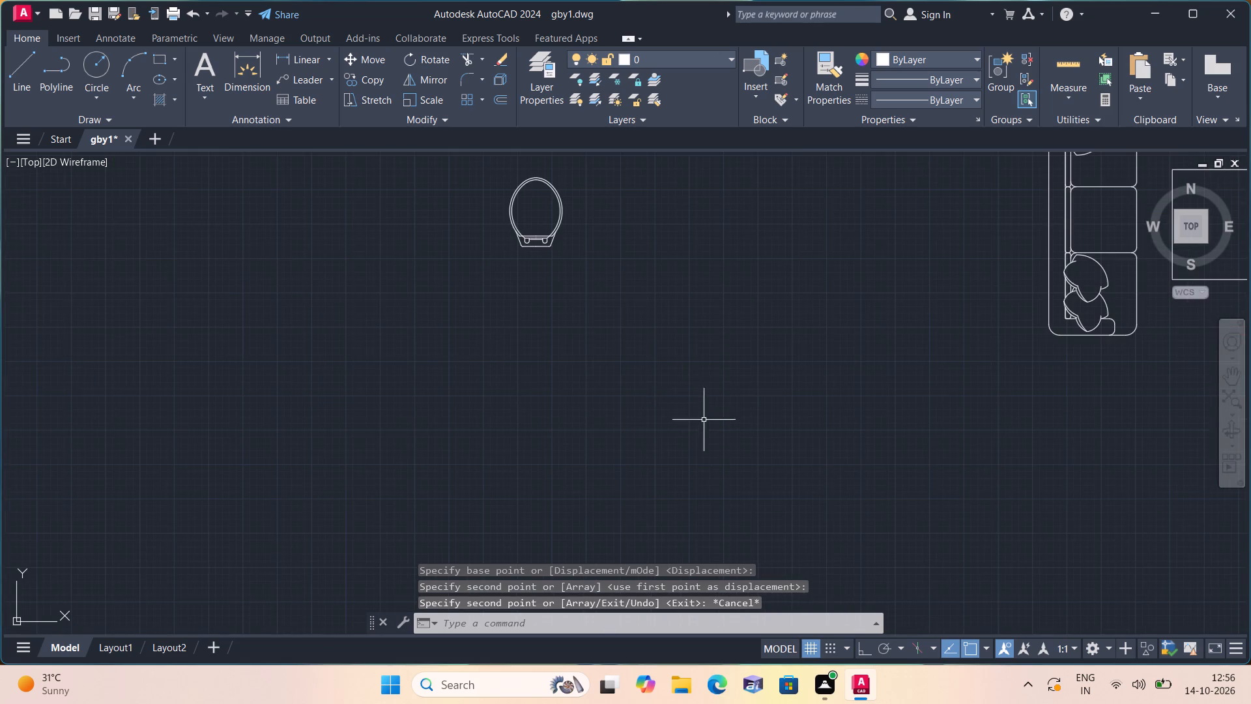
middle_drag(650, 369, 792, 529)
scroll(792, 529, down, 1)
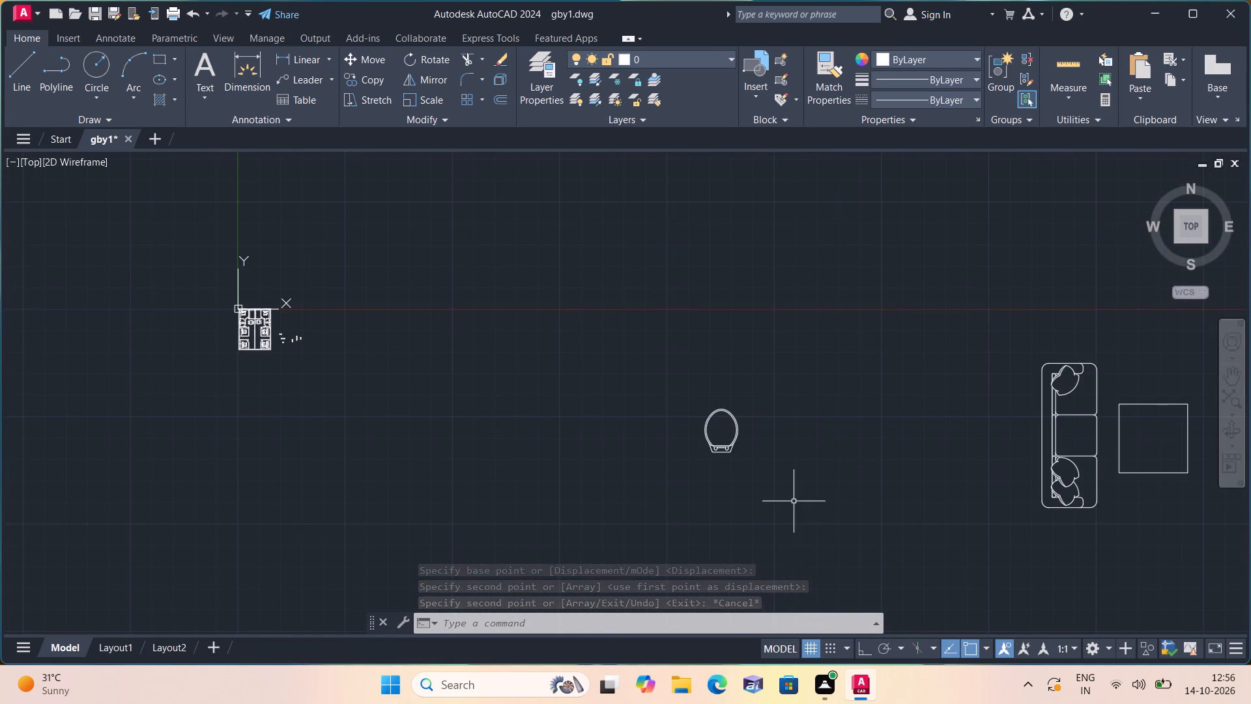
drag(788, 494, 717, 442)
click(614, 357)
click(431, 100)
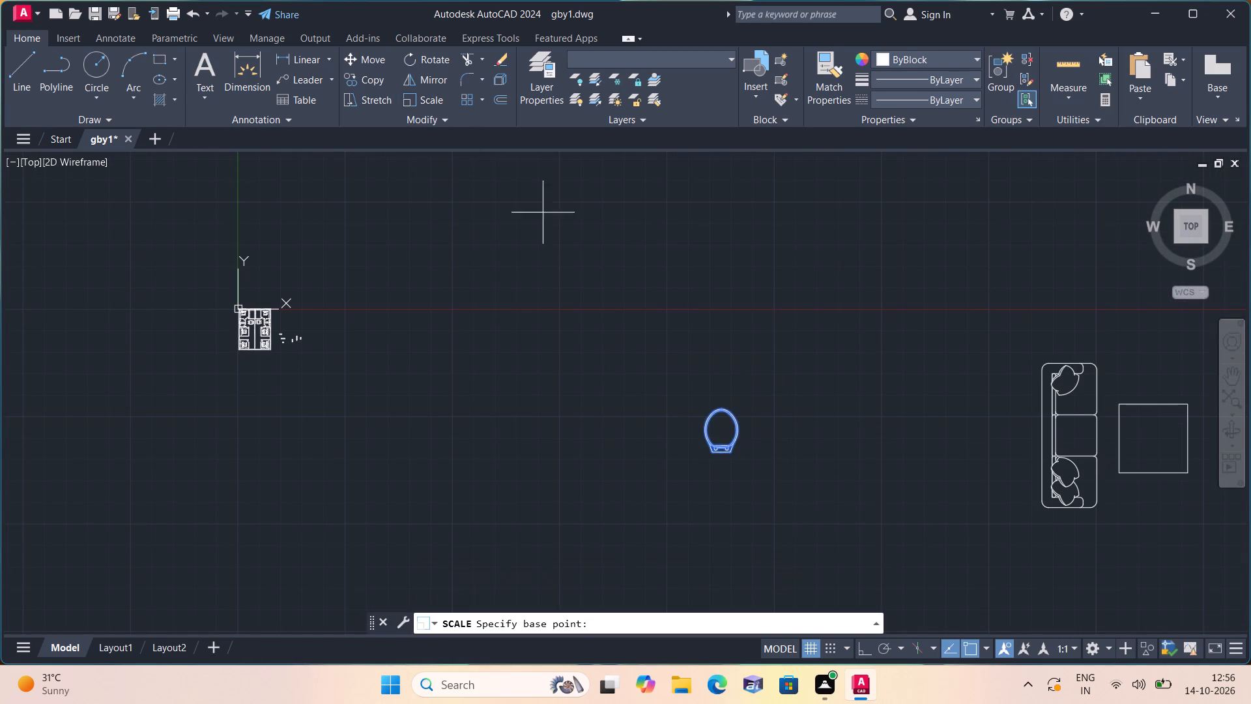
scroll(744, 437, up, 2)
click(688, 424)
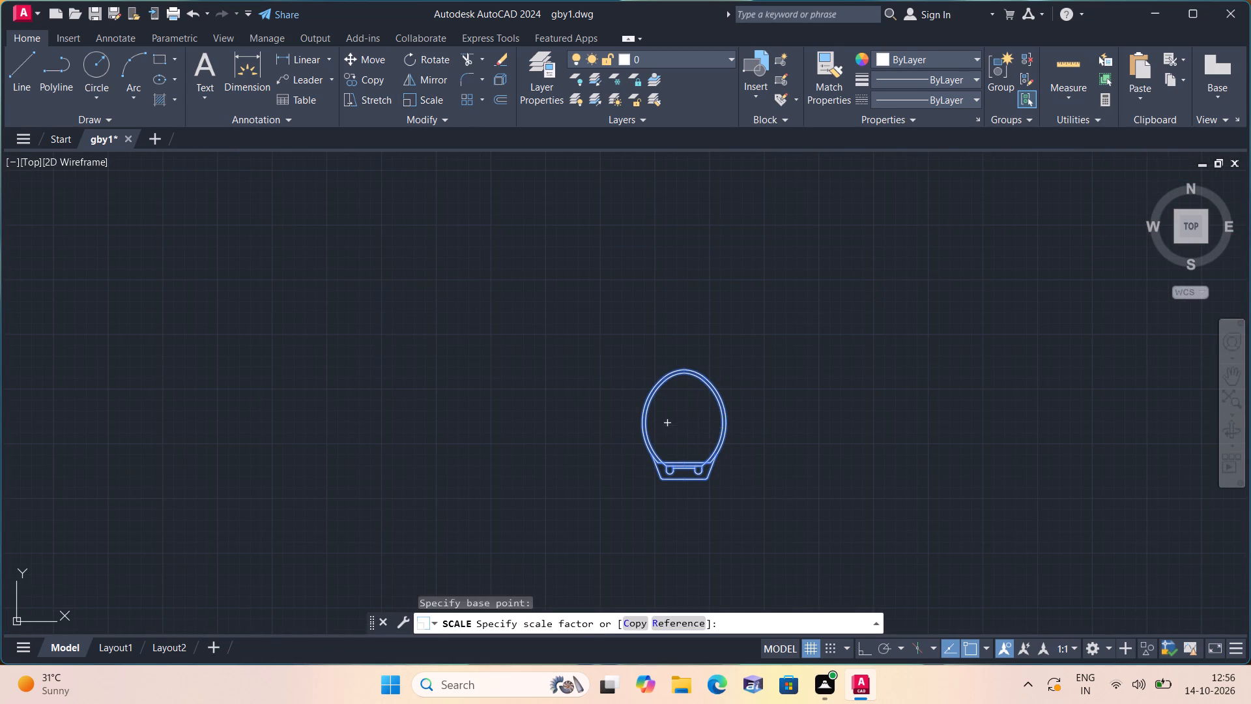
click(689, 430)
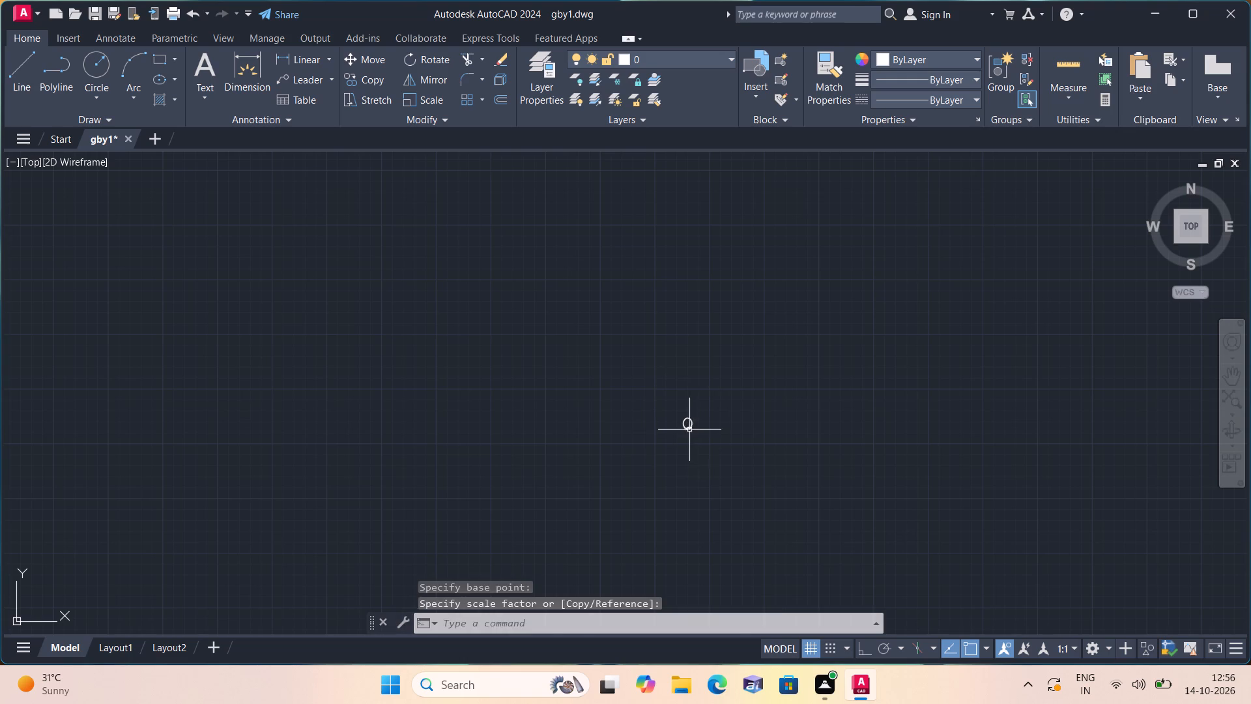
Move the reduced toilet block to the empty space outside the west wall, level with the 7' by 4'-6" rooms.
drag(728, 454, 713, 434)
click(632, 373)
click(371, 60)
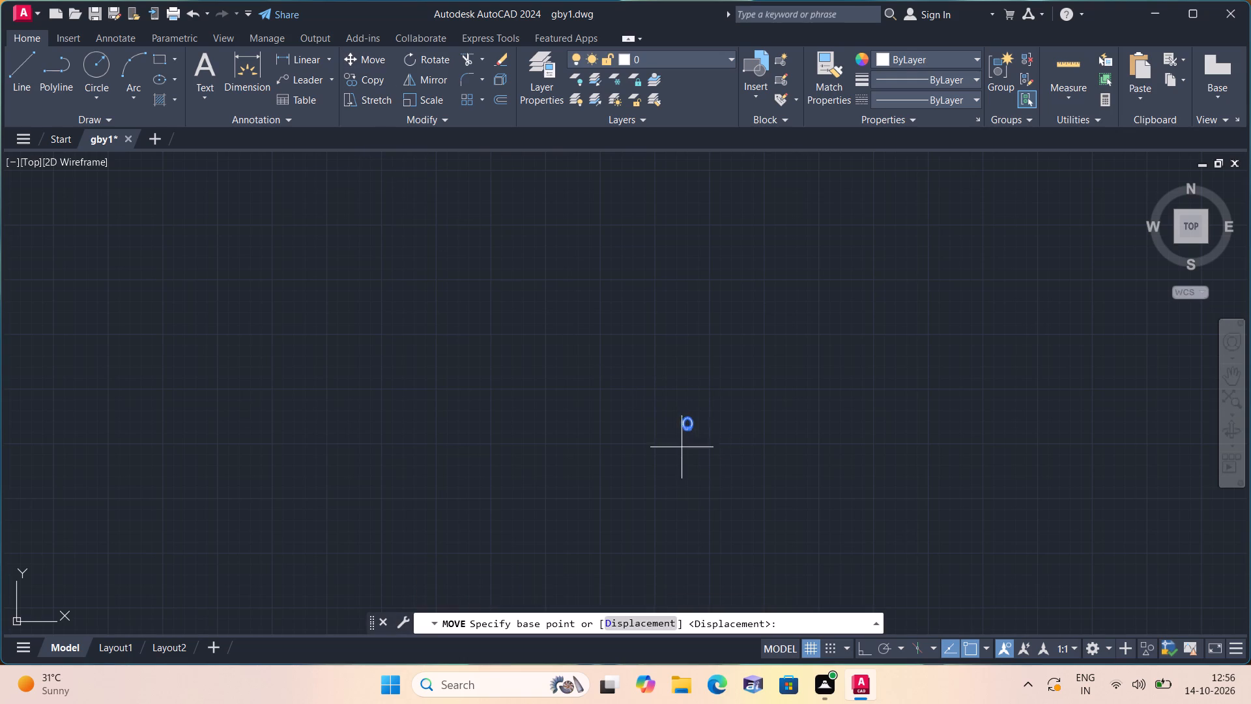
click(684, 428)
scroll(523, 426, down, 3)
scroll(278, 367, up, 4)
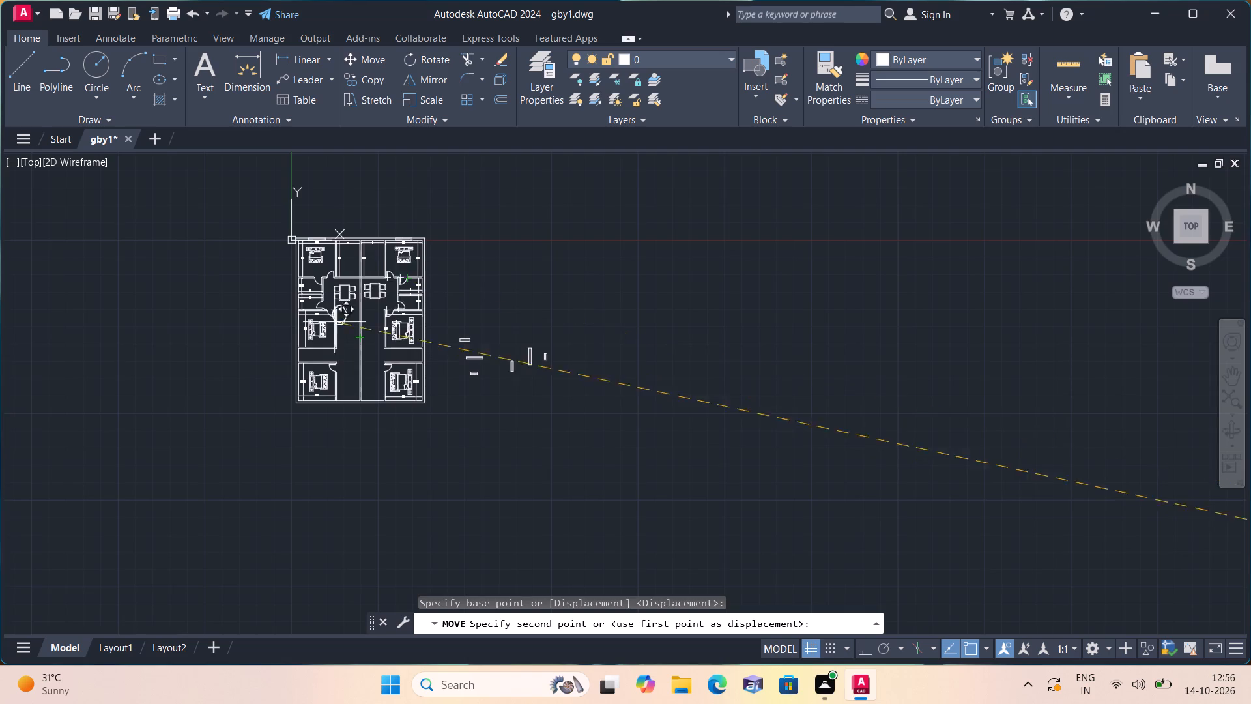
scroll(242, 325, up, 1)
scroll(354, 292, up, 2)
middle_drag(274, 286, 401, 341)
click(217, 334)
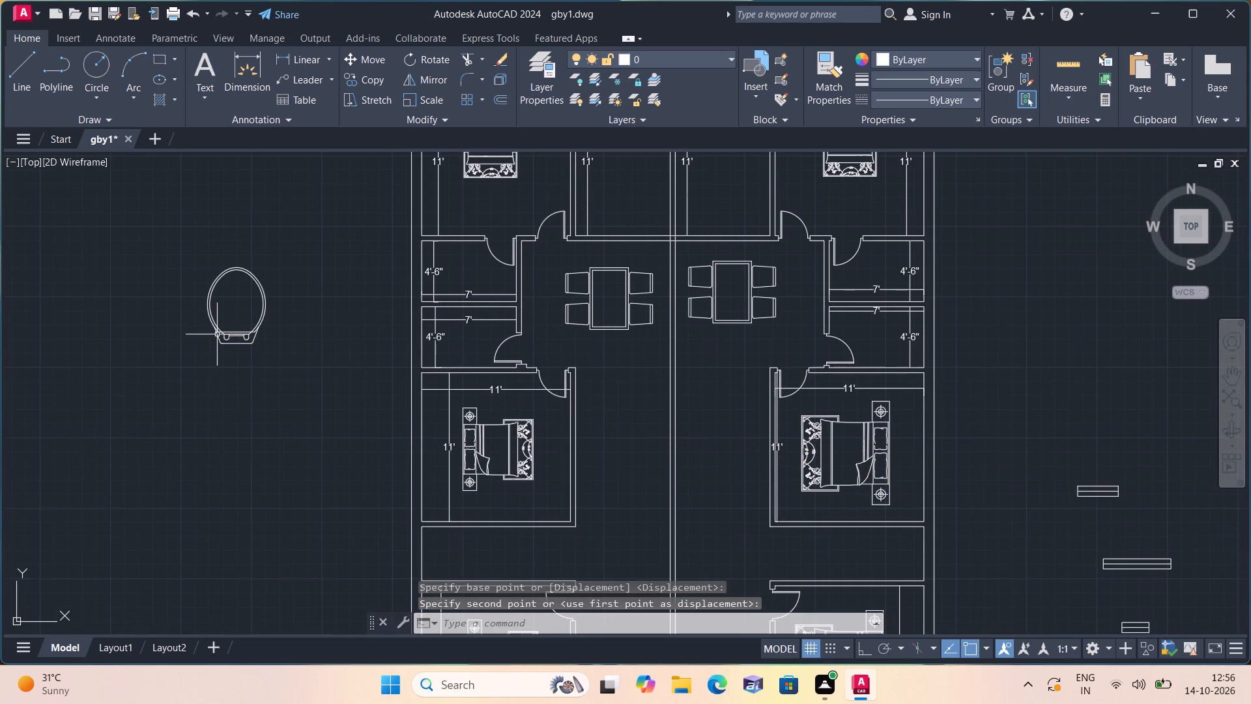
Scale down the toilet block outside the west wall further, using a base point inside its bowl.
drag(302, 394, 255, 301)
click(156, 244)
click(429, 100)
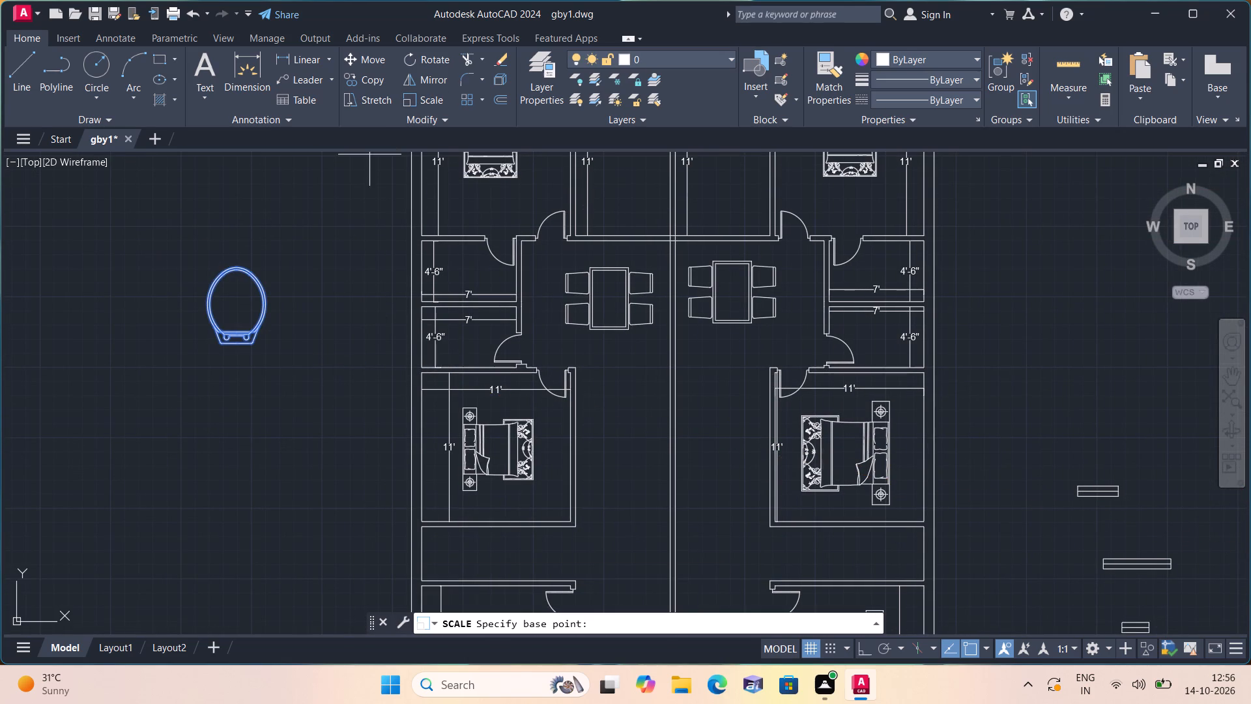
click(227, 302)
click(232, 312)
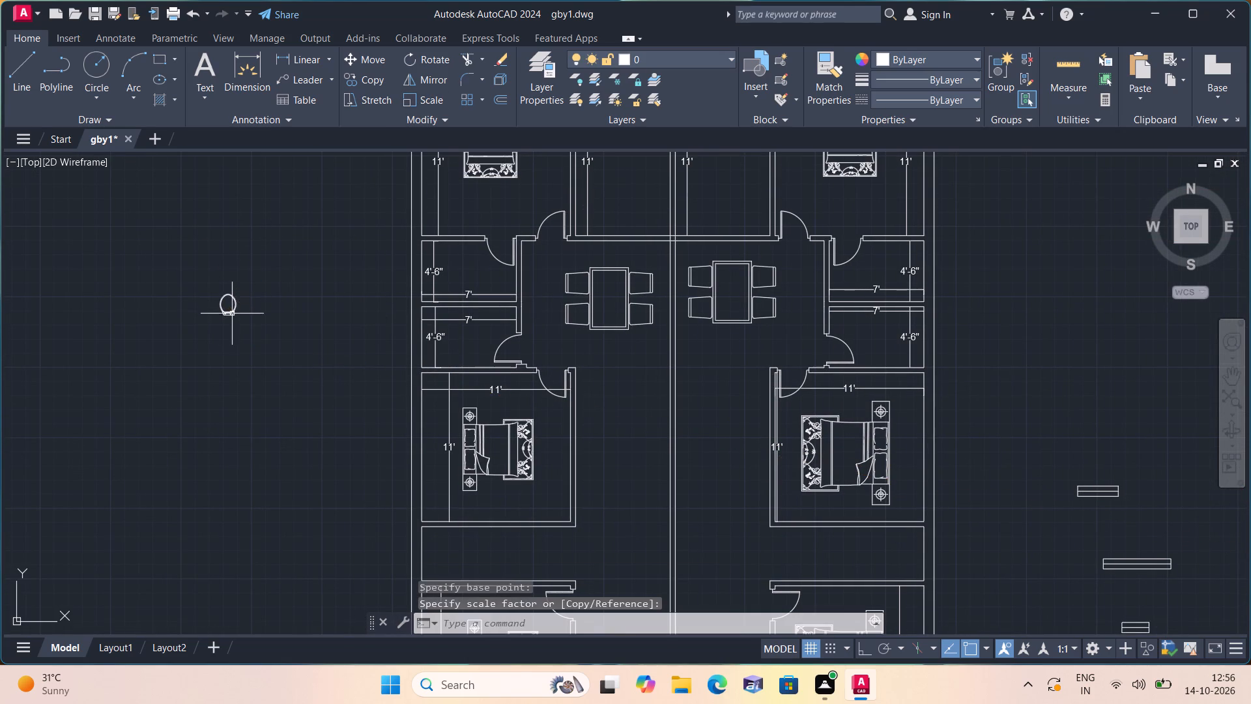
Move the reduced toilet block into the west unit's upper 7' by 4'-6" room, near its south wall.
drag(250, 330, 241, 323)
click(149, 260)
click(365, 57)
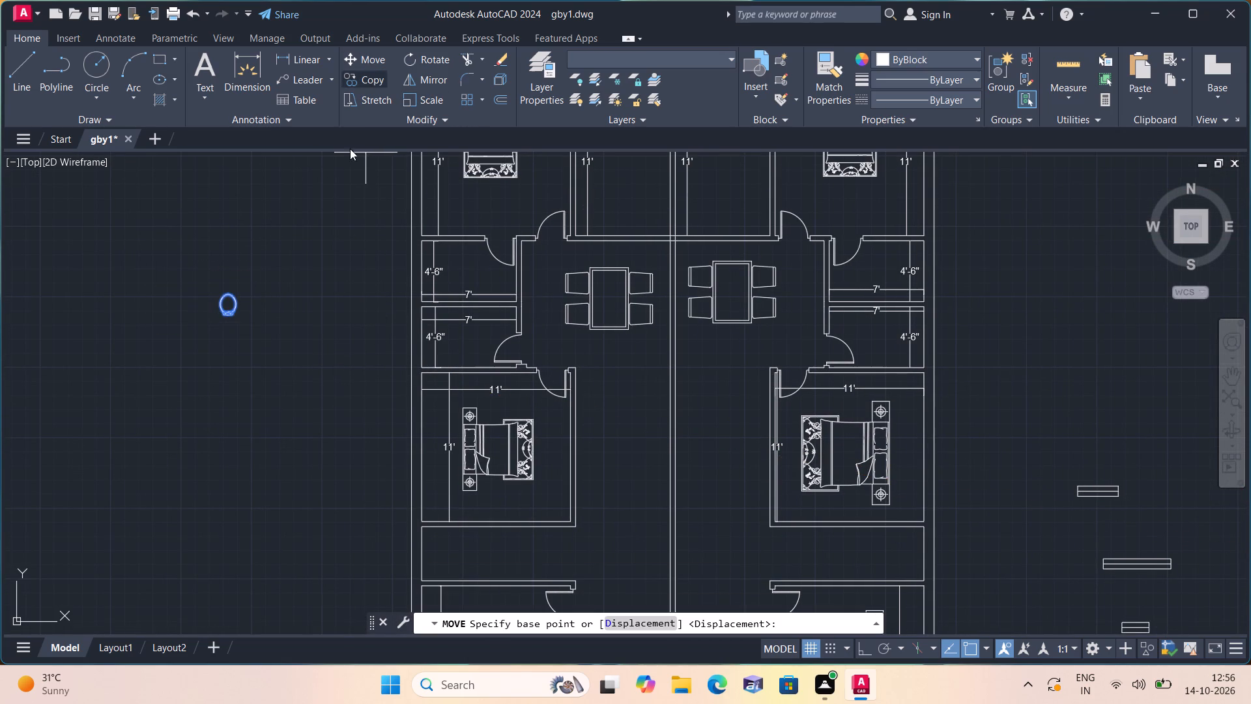
drag(228, 304, 280, 310)
scroll(470, 271, up, 3)
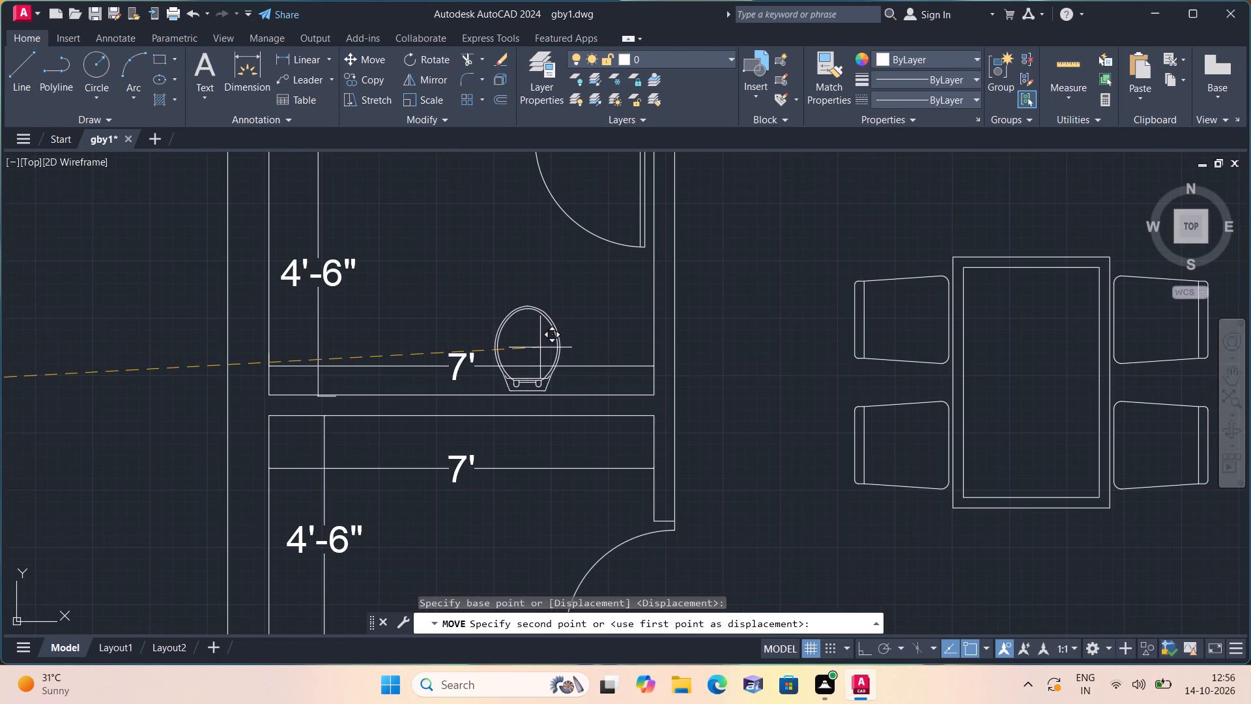
click(540, 347)
Copy the whole toilet from the west unit into the east unit's upper 7' by 4'-6" room, near its south wall.
scroll(599, 342, up, 2)
drag(587, 349, 553, 336)
click(319, 223)
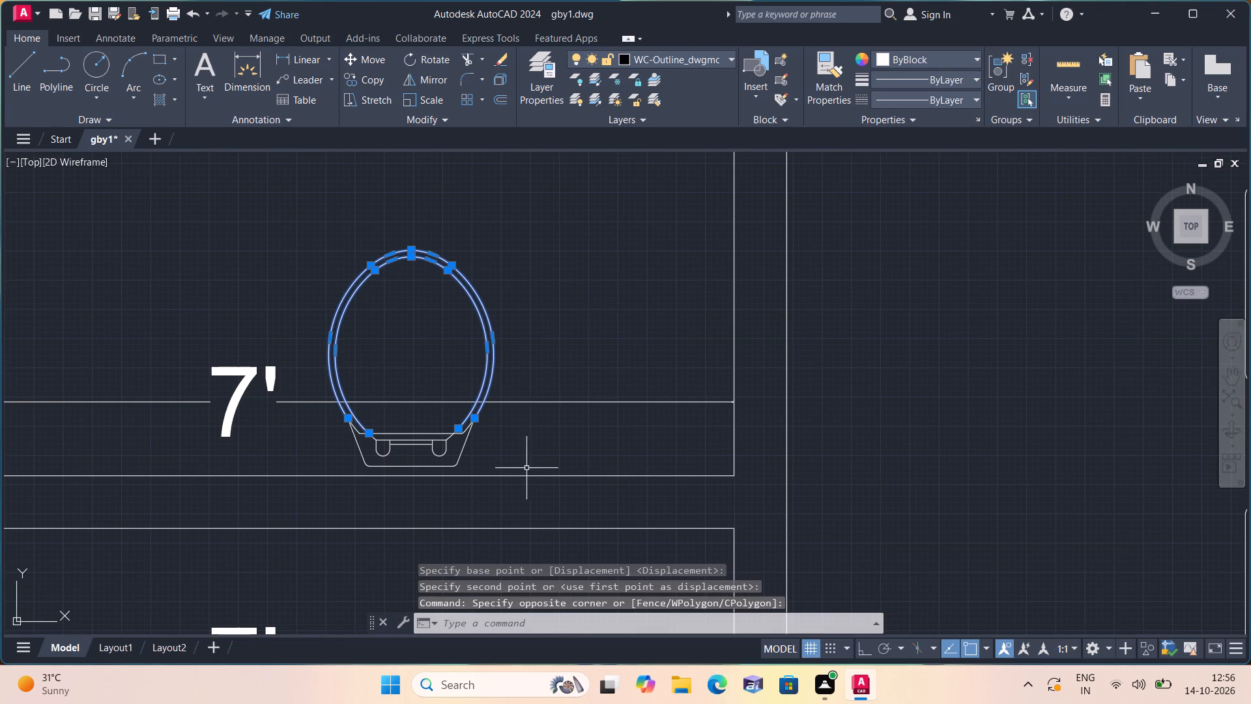
click(500, 452)
click(306, 423)
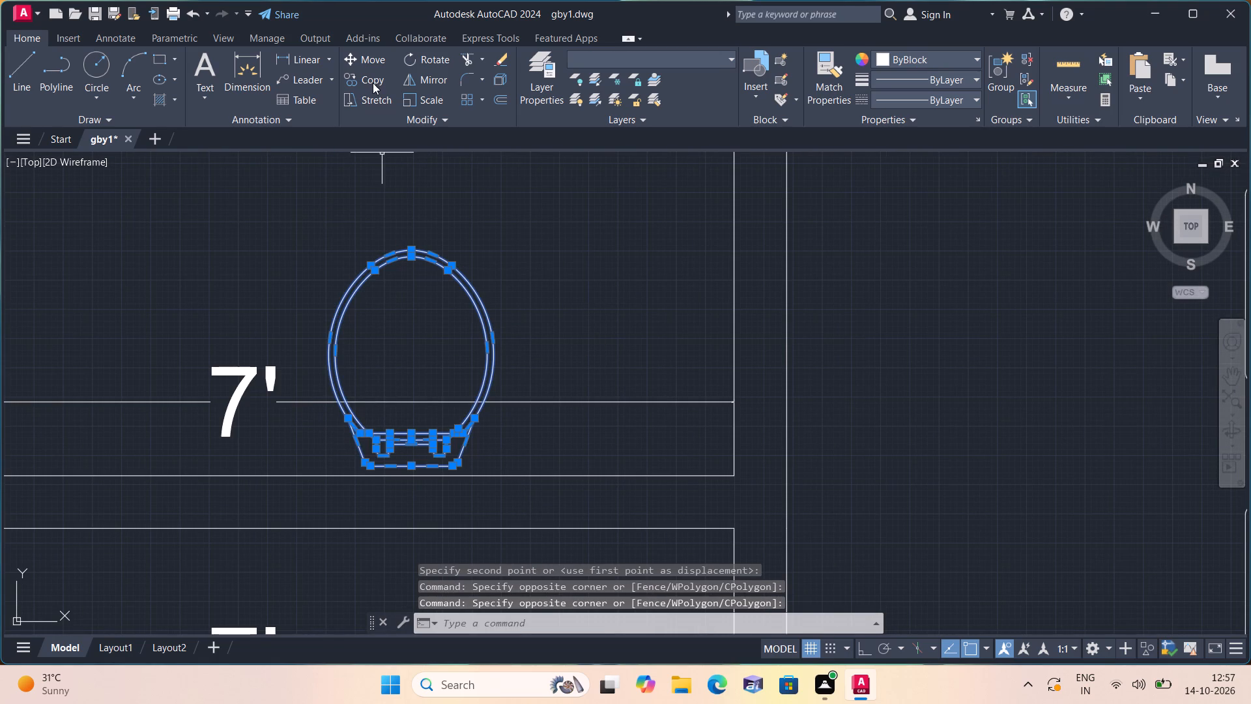
click(373, 78)
drag(400, 318, 416, 315)
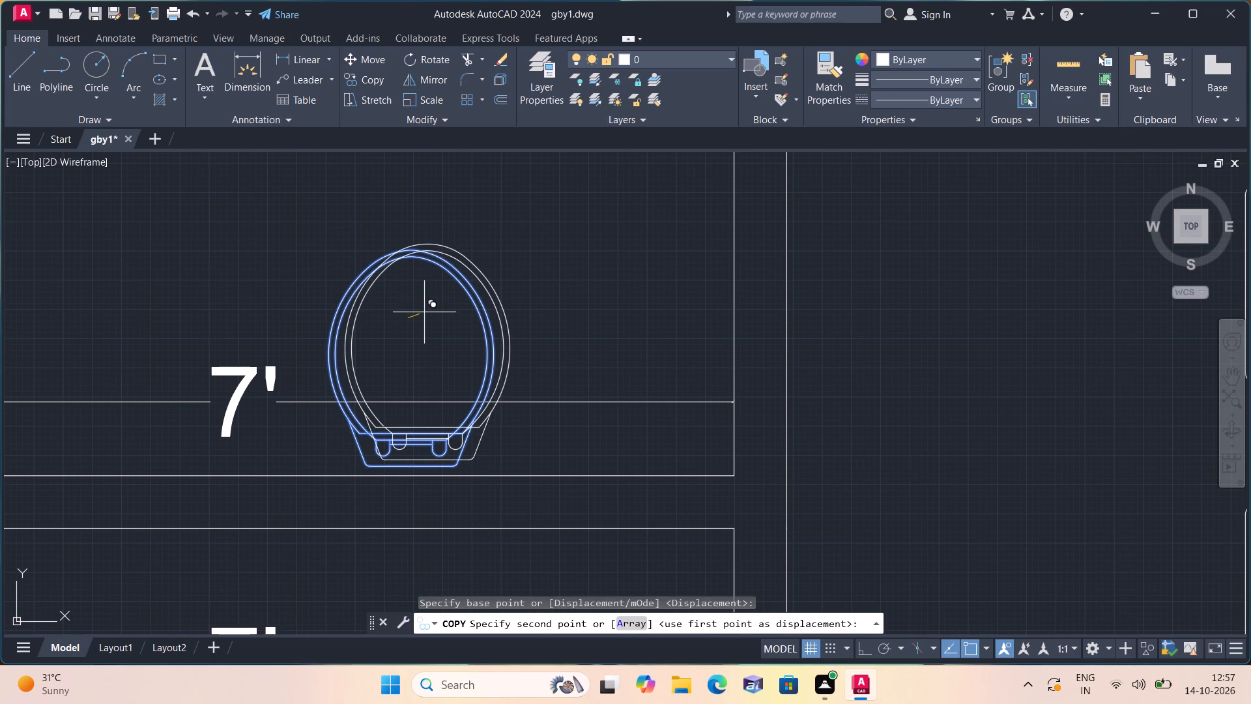
scroll(429, 314, down, 5)
middle_drag(698, 330, 419, 367)
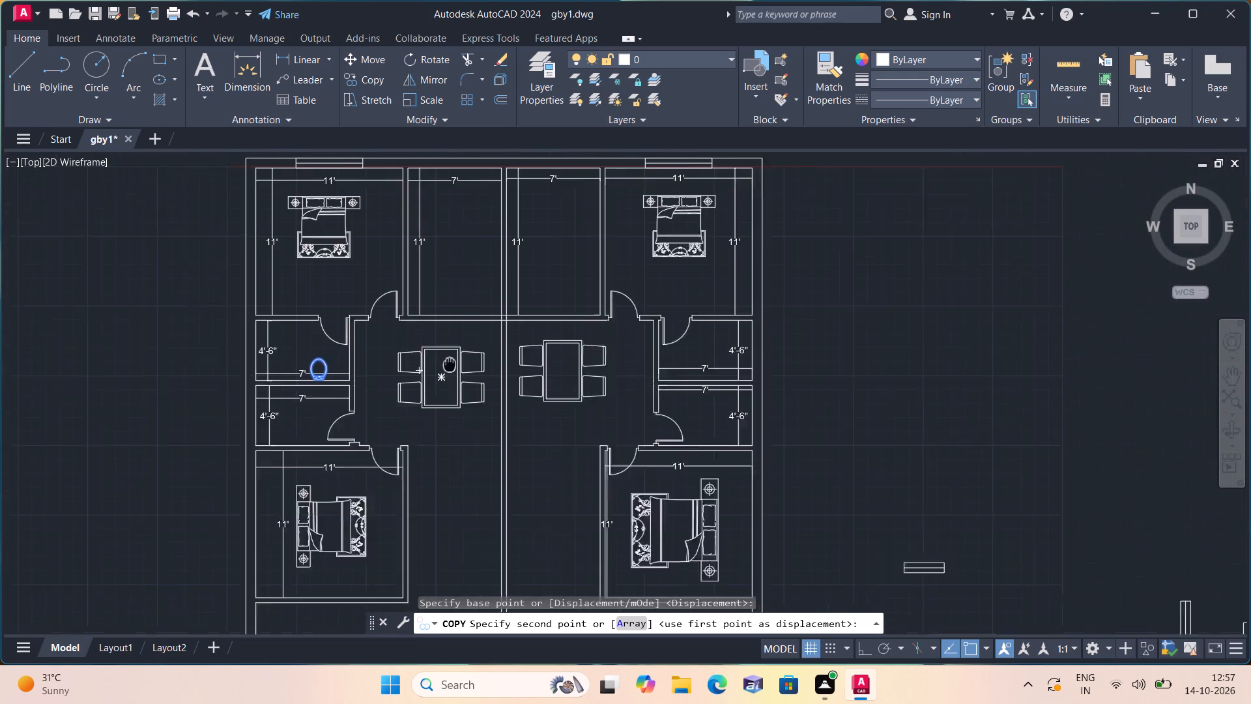
middle_drag(419, 367, 409, 368)
scroll(753, 377, up, 4)
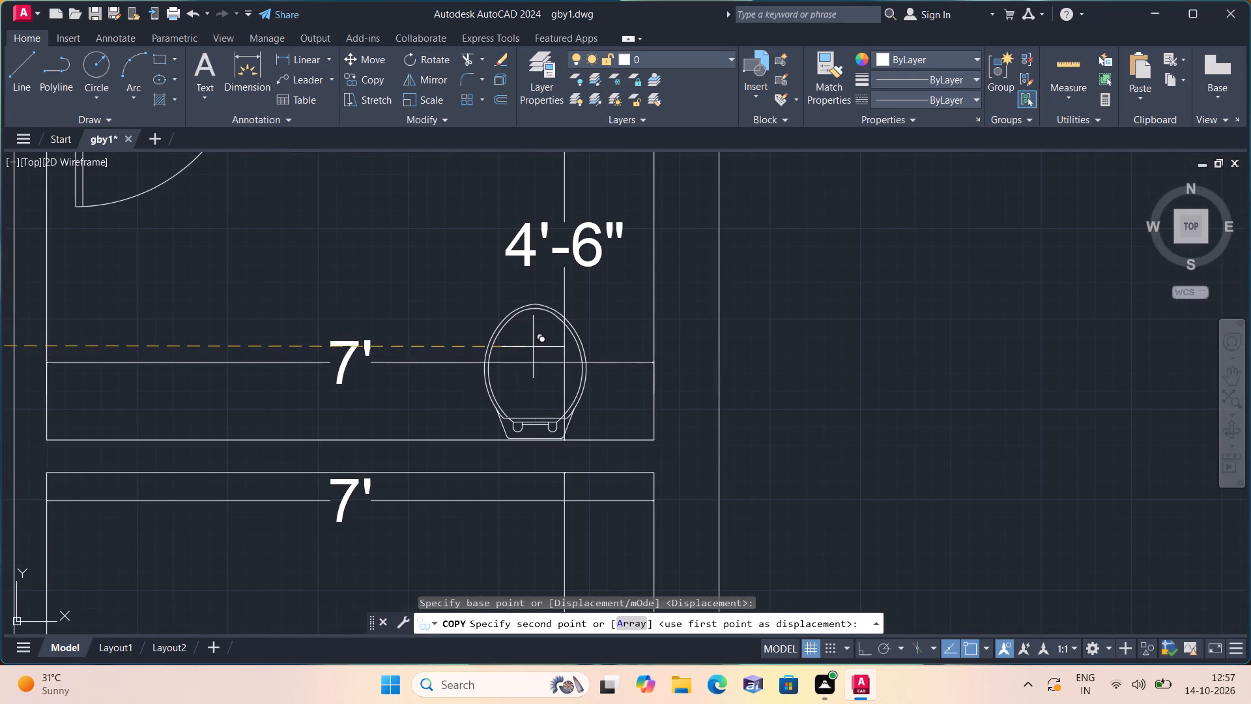
click(533, 344)
key(Escape)
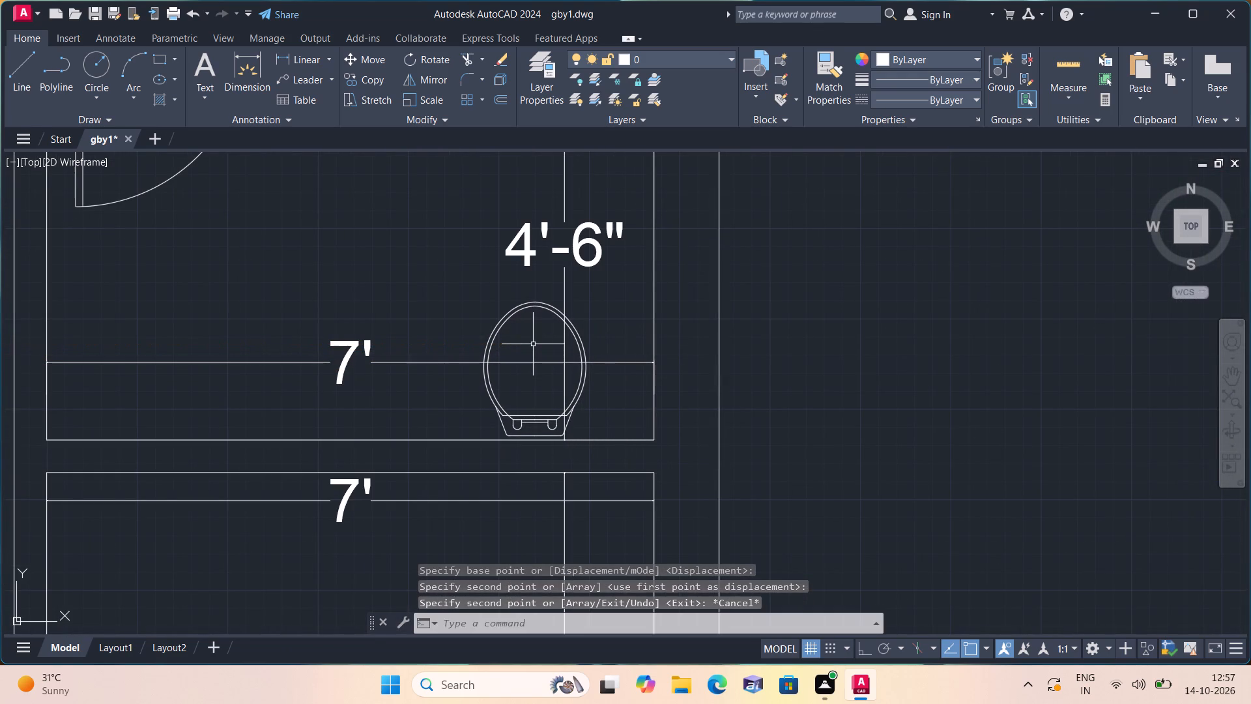
Scale down the nearer of the two oversized sofa and table sets far east of the plan, with a base point inside its table.
scroll(776, 464, down, 3)
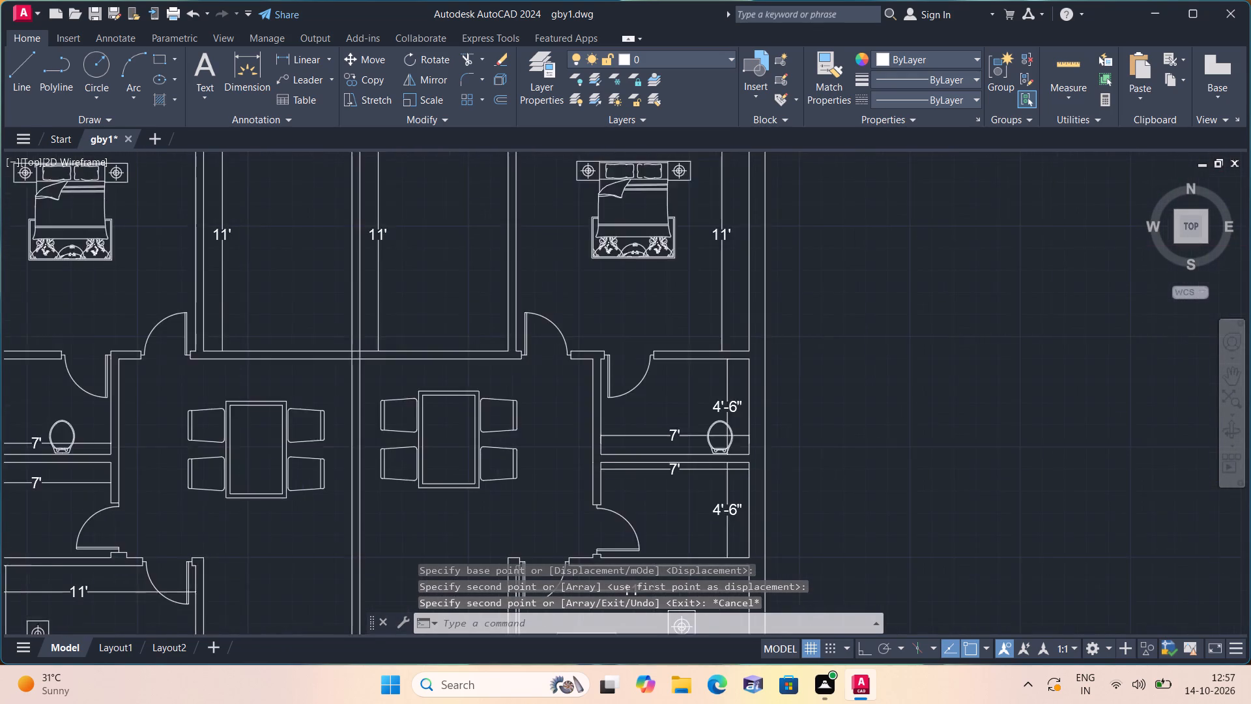
scroll(787, 462, down, 2)
scroll(665, 486, up, 1)
middle_drag(657, 482, 655, 313)
scroll(655, 313, down, 1)
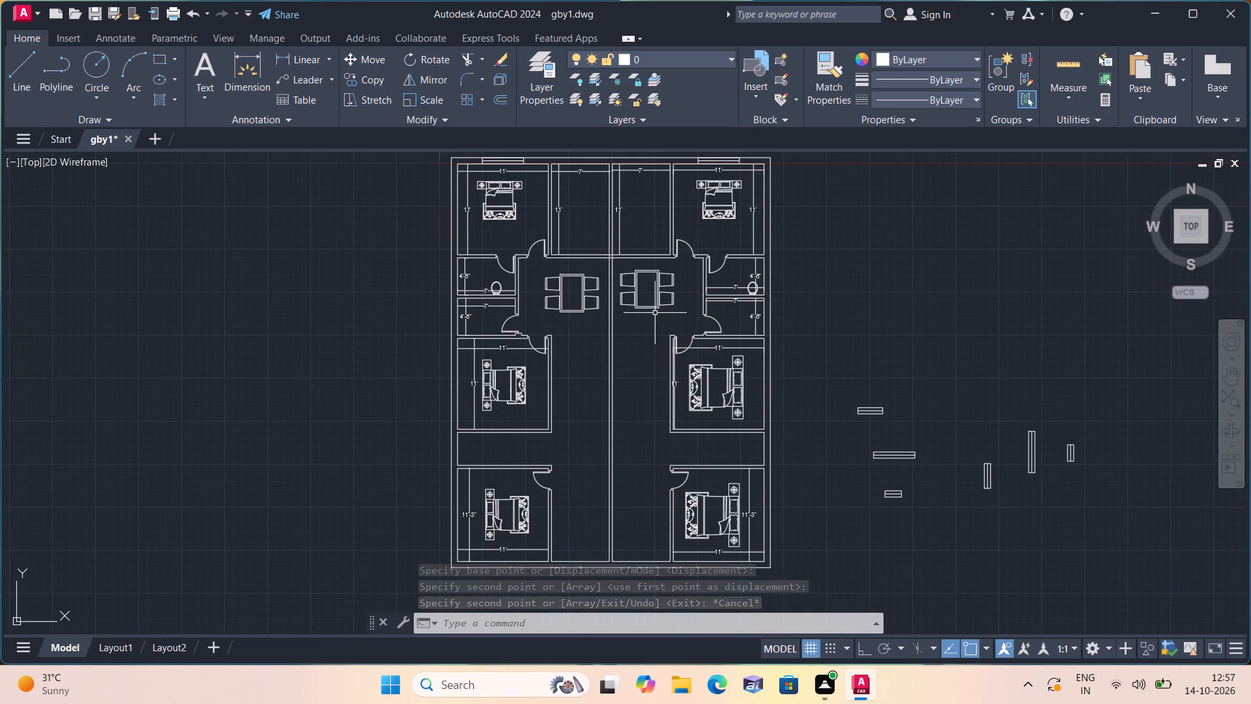
scroll(685, 375, down, 1)
middle_drag(685, 375, 698, 466)
middle_drag(698, 466, 545, 413)
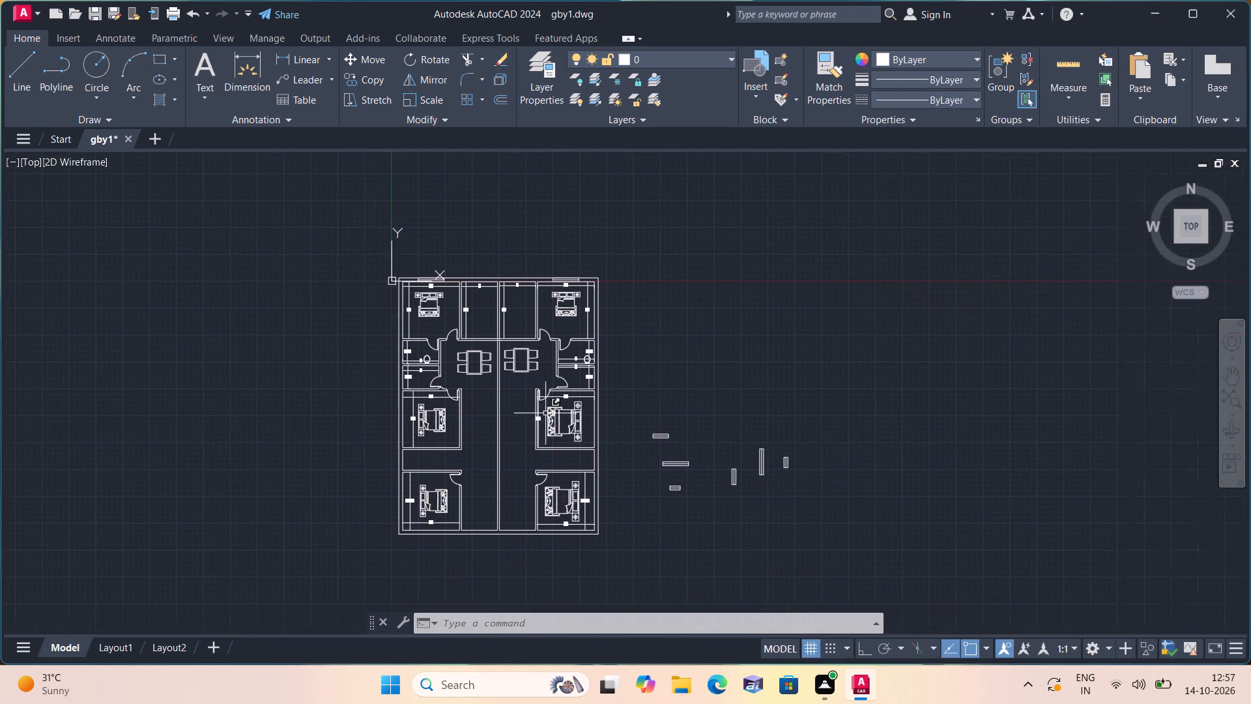
scroll(545, 413, down, 2)
middle_drag(776, 415, 485, 411)
scroll(523, 421, down, 2)
middle_drag(738, 415, 532, 415)
scroll(702, 420, down, 1)
drag(930, 556, 831, 523)
click(615, 356)
click(425, 96)
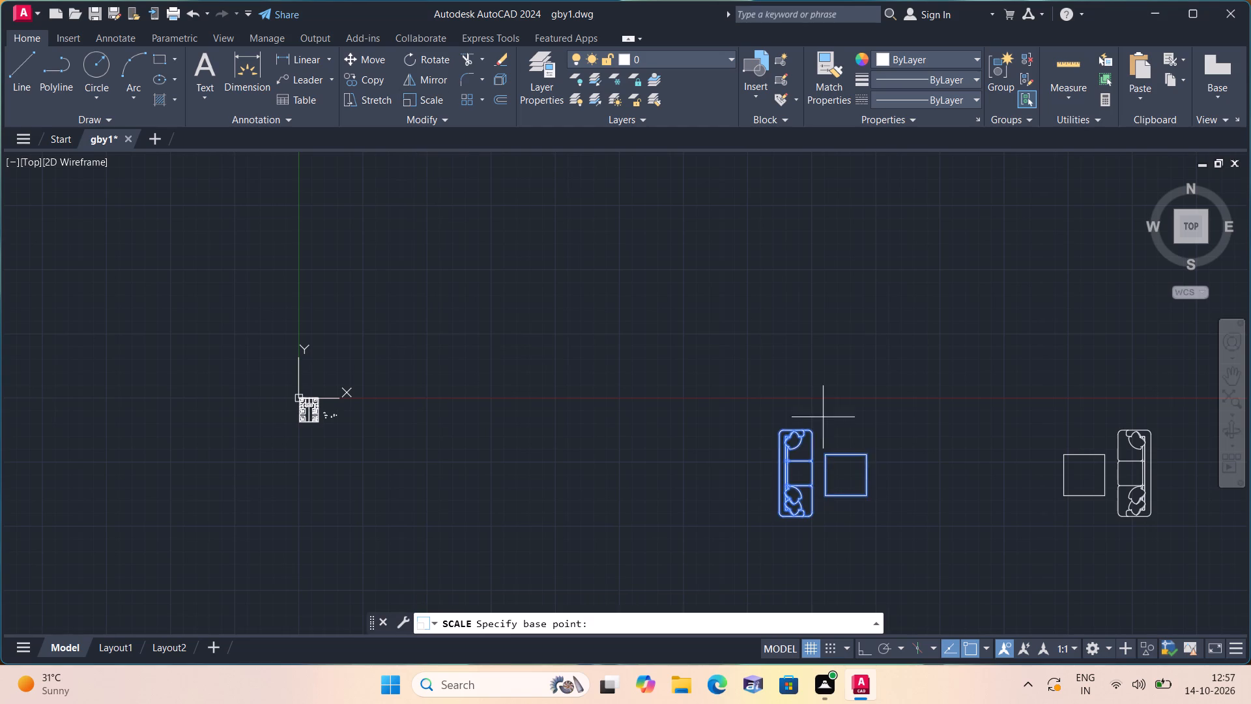
scroll(833, 469, up, 2)
click(854, 481)
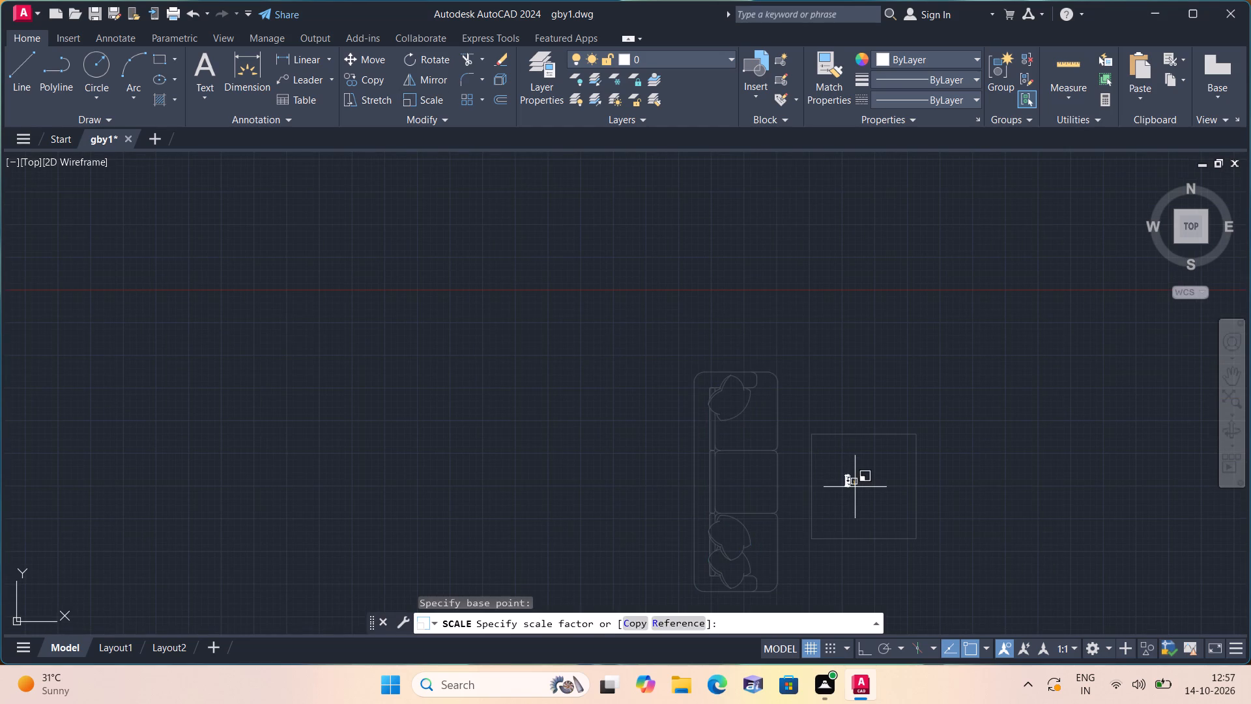
click(855, 487)
Move the reduced sofa and table set to the empty space just outside the plan's east wall, above the loose window blocks.
drag(881, 513, 856, 496)
click(724, 360)
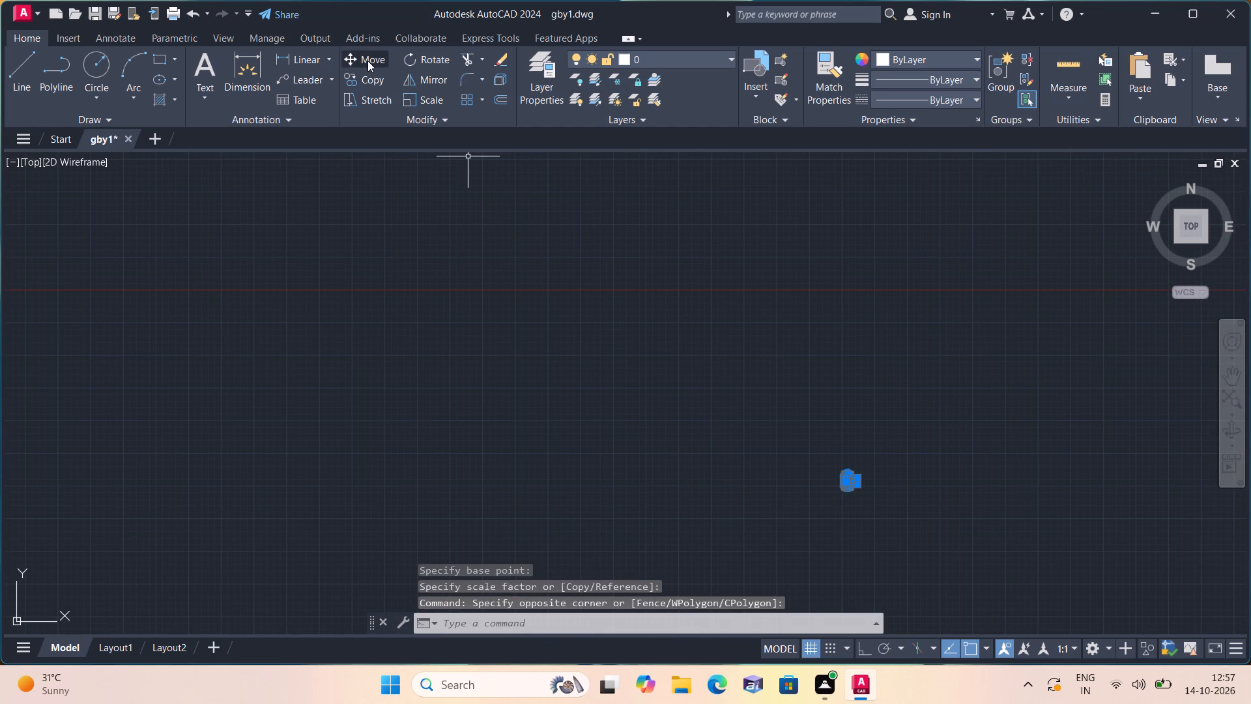
click(367, 61)
click(859, 475)
scroll(768, 512, down, 3)
scroll(398, 465, up, 2)
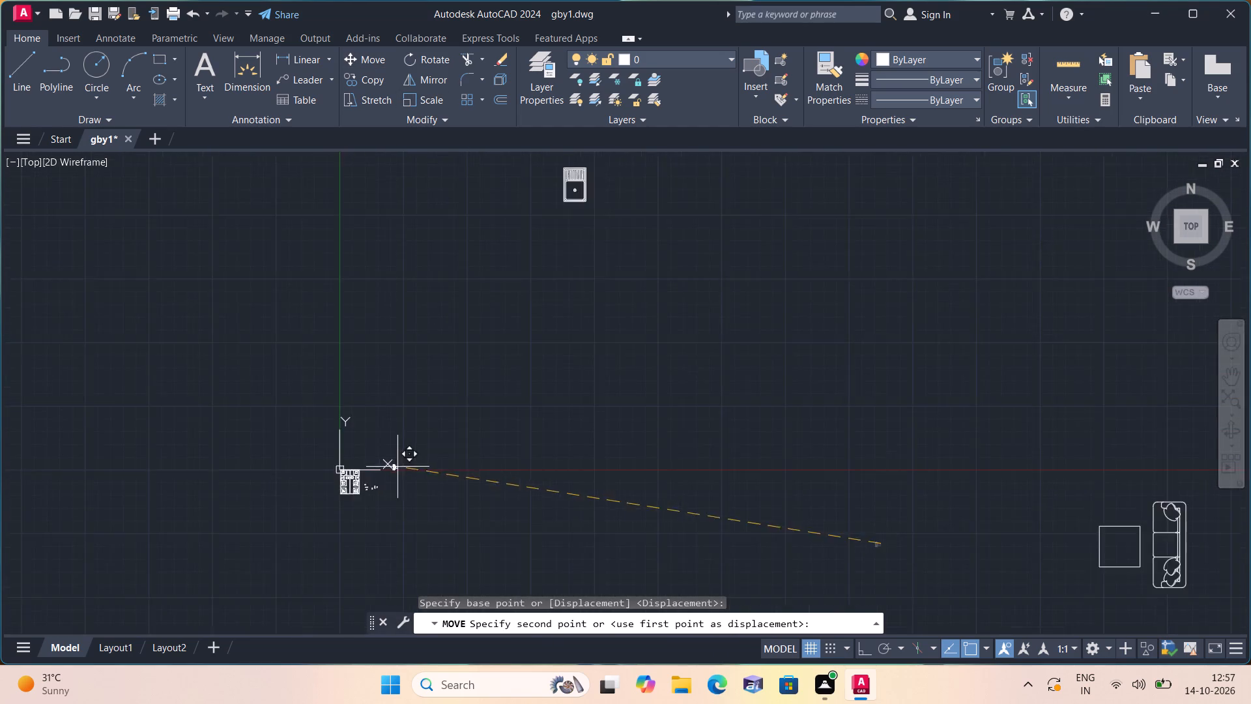
scroll(395, 471, up, 2)
scroll(393, 486, down, 1)
scroll(257, 502, up, 2)
middle_drag(341, 512, 631, 431)
scroll(635, 432, up, 3)
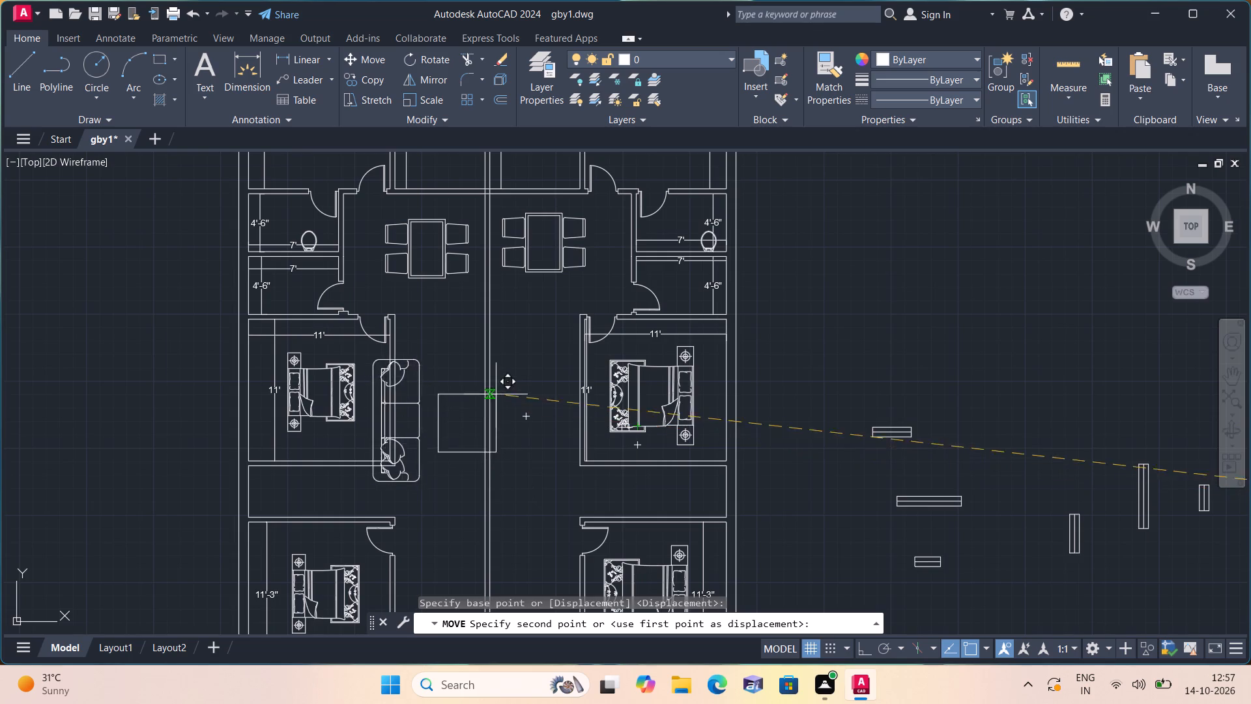
scroll(565, 389, down, 1)
drag(852, 332, 857, 325)
Scale down the sofa and table set outside the east wall further, using a base point inside its table.
drag(889, 392, 885, 401)
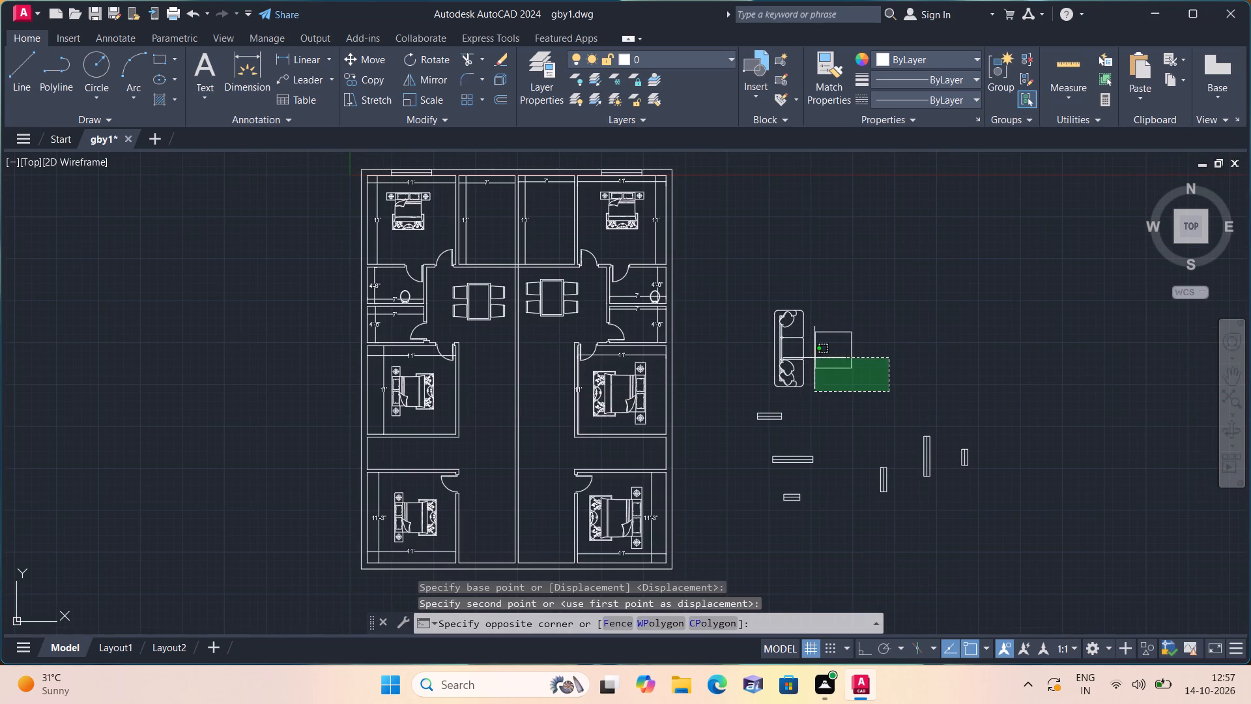
click(768, 308)
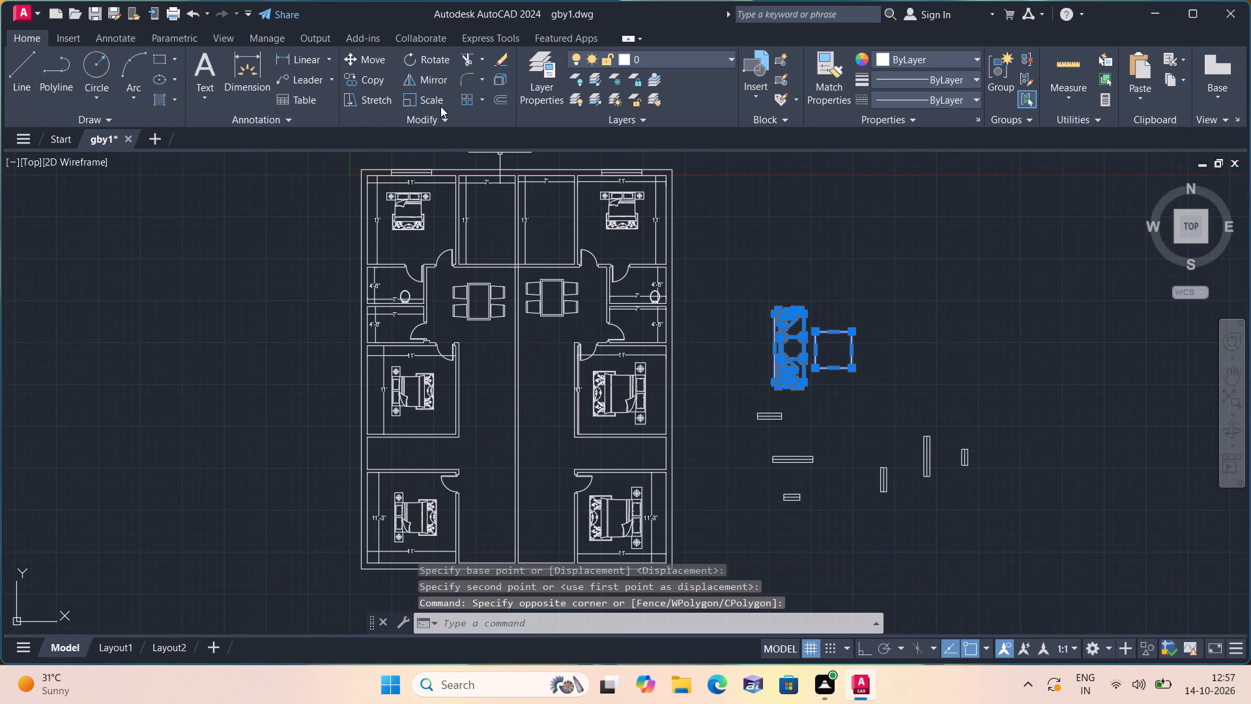
click(435, 98)
click(834, 351)
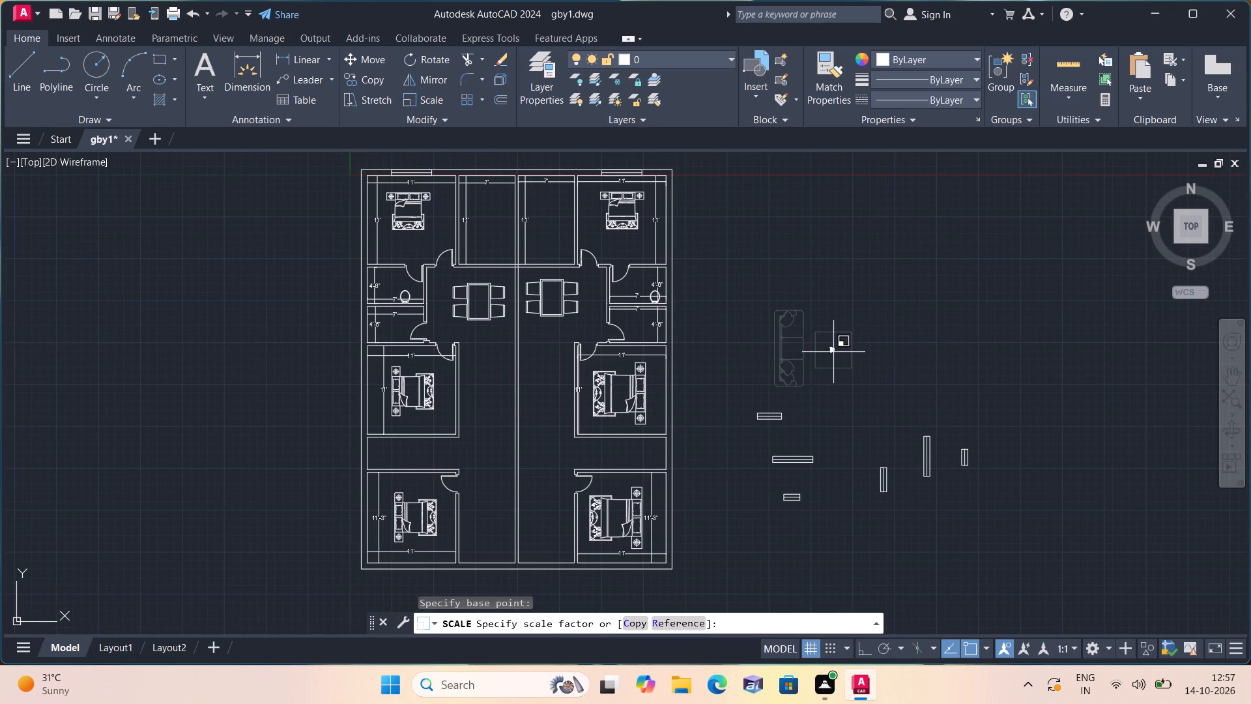
click(835, 359)
Move the small sofa and table set into the west unit's hall, beside the middle 11' by 11' bedroom.
drag(859, 401, 836, 366)
click(761, 278)
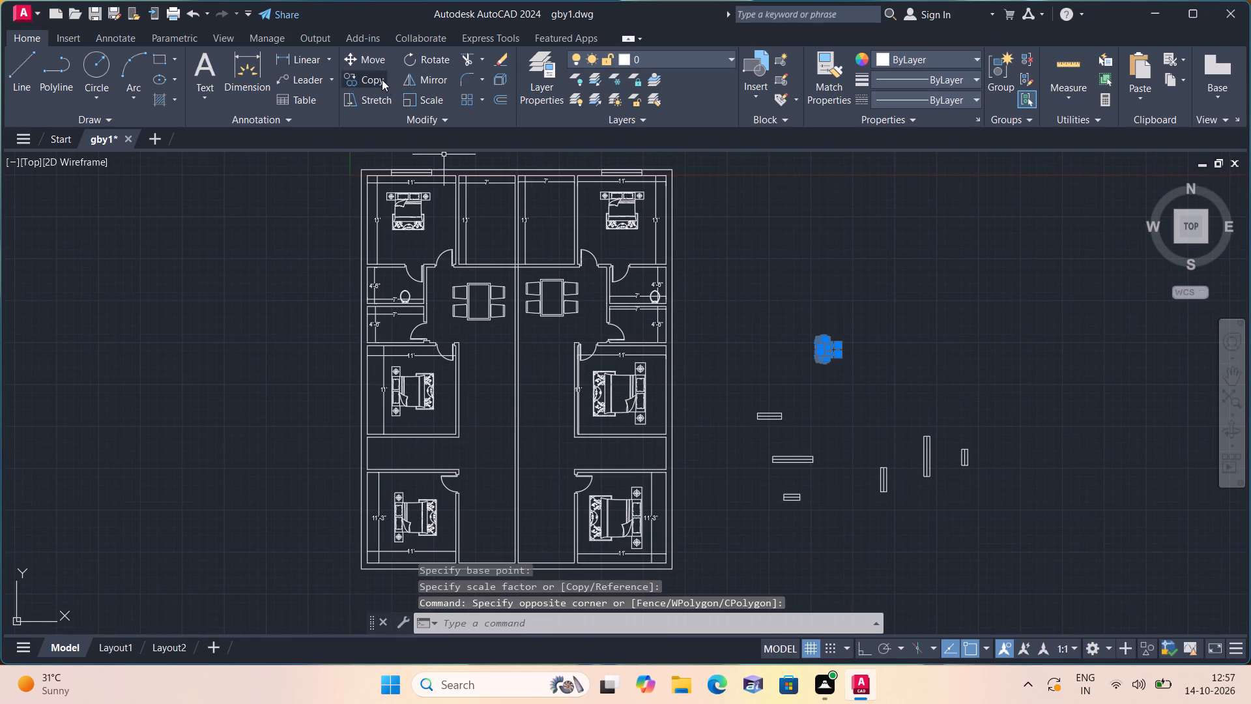
click(378, 57)
click(826, 355)
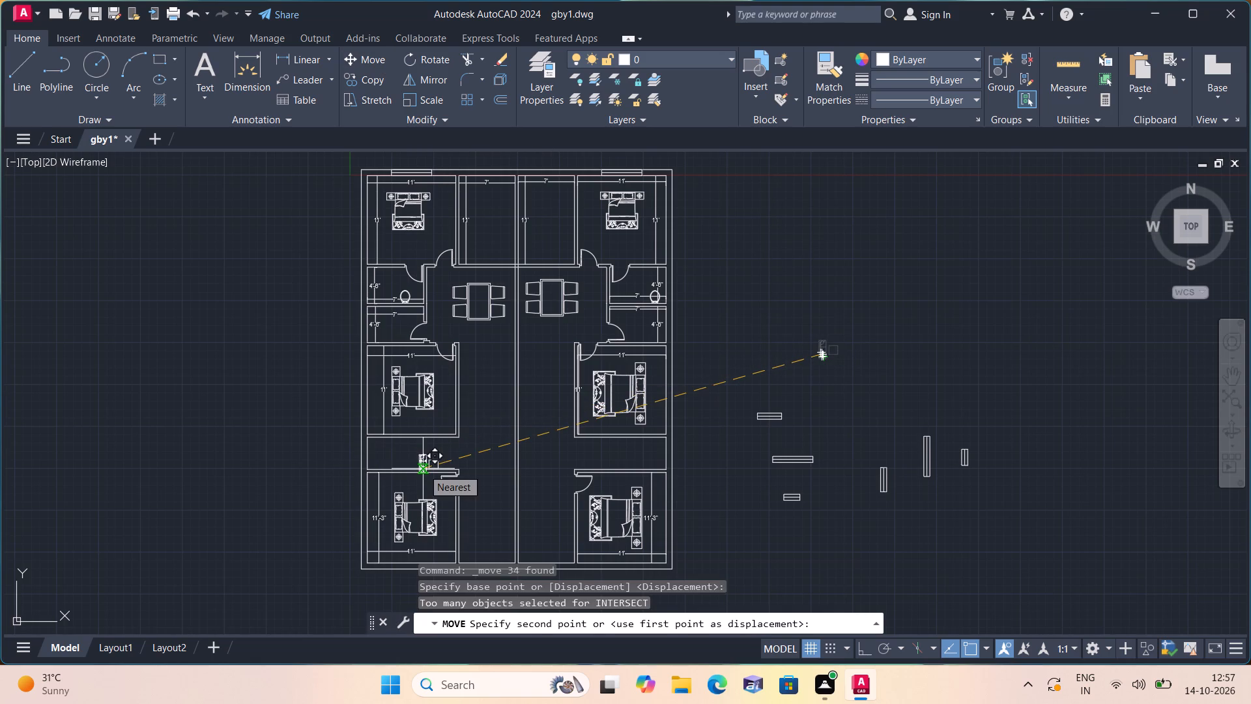
scroll(483, 407, up, 2)
click(472, 375)
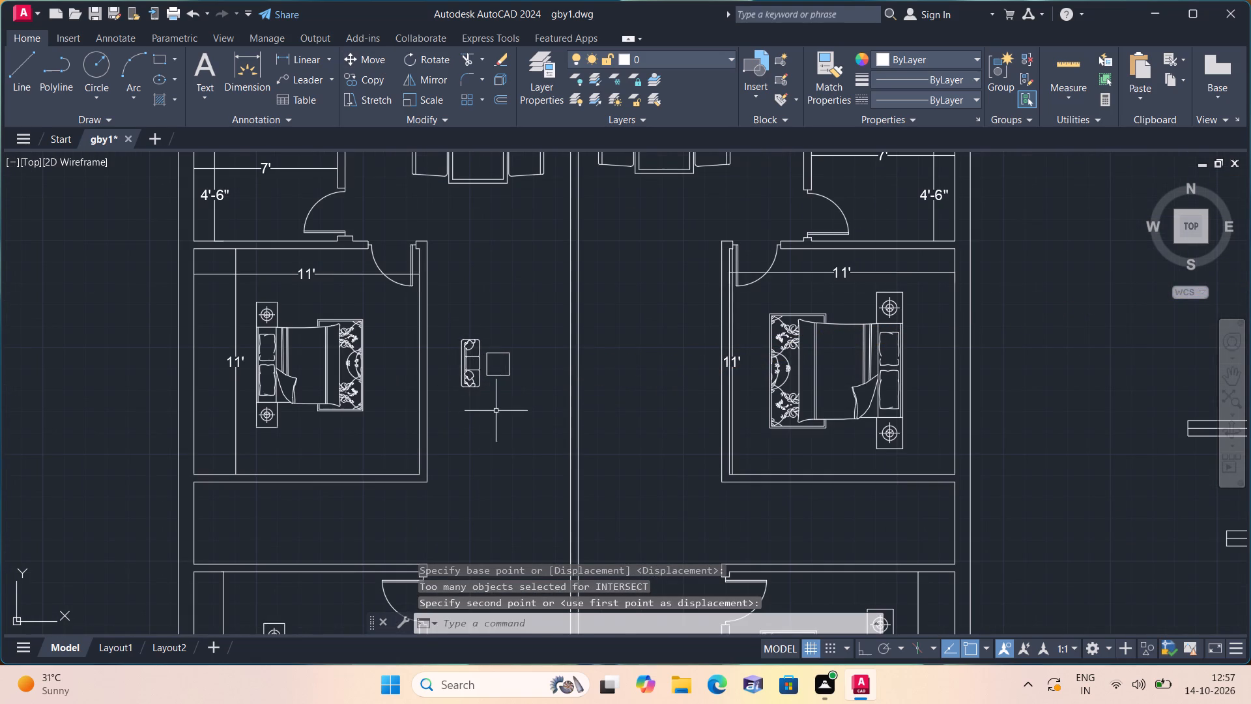
Enlarge the sofa and table set in the west hall, using a base point near the sofa's upper east corner.
drag(508, 412, 508, 405)
click(455, 323)
click(429, 98)
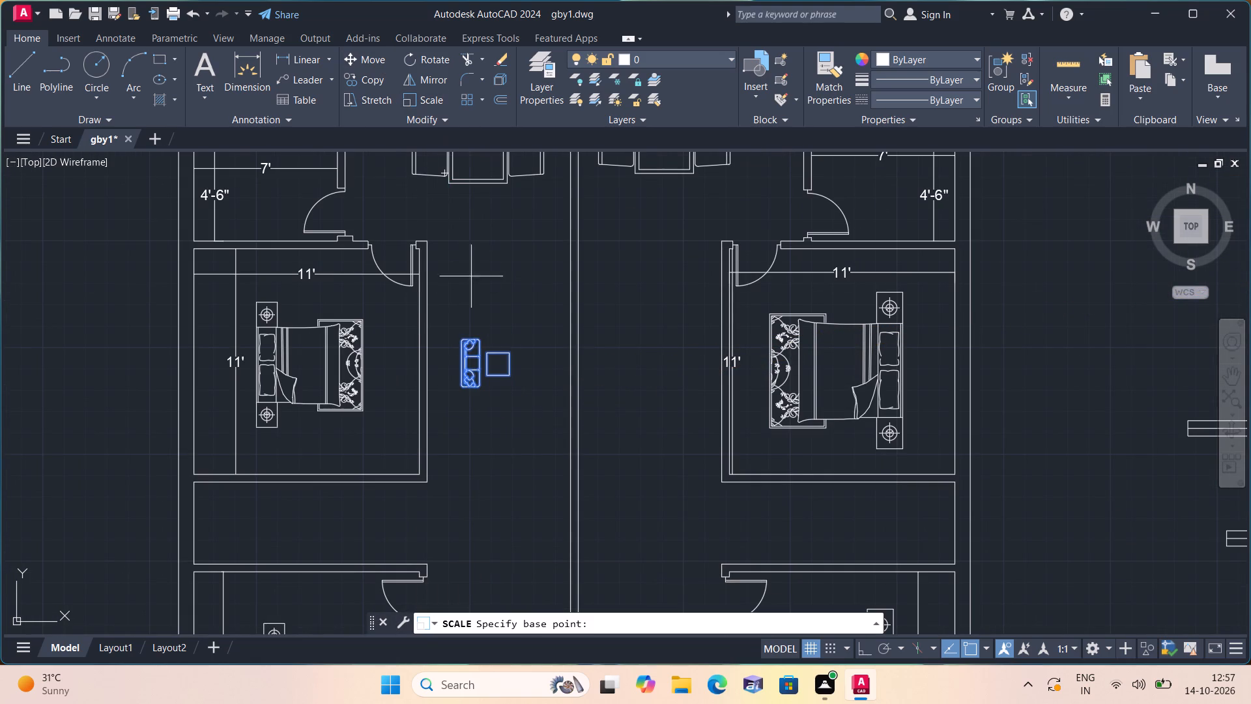
drag(482, 341, 483, 348)
click(489, 387)
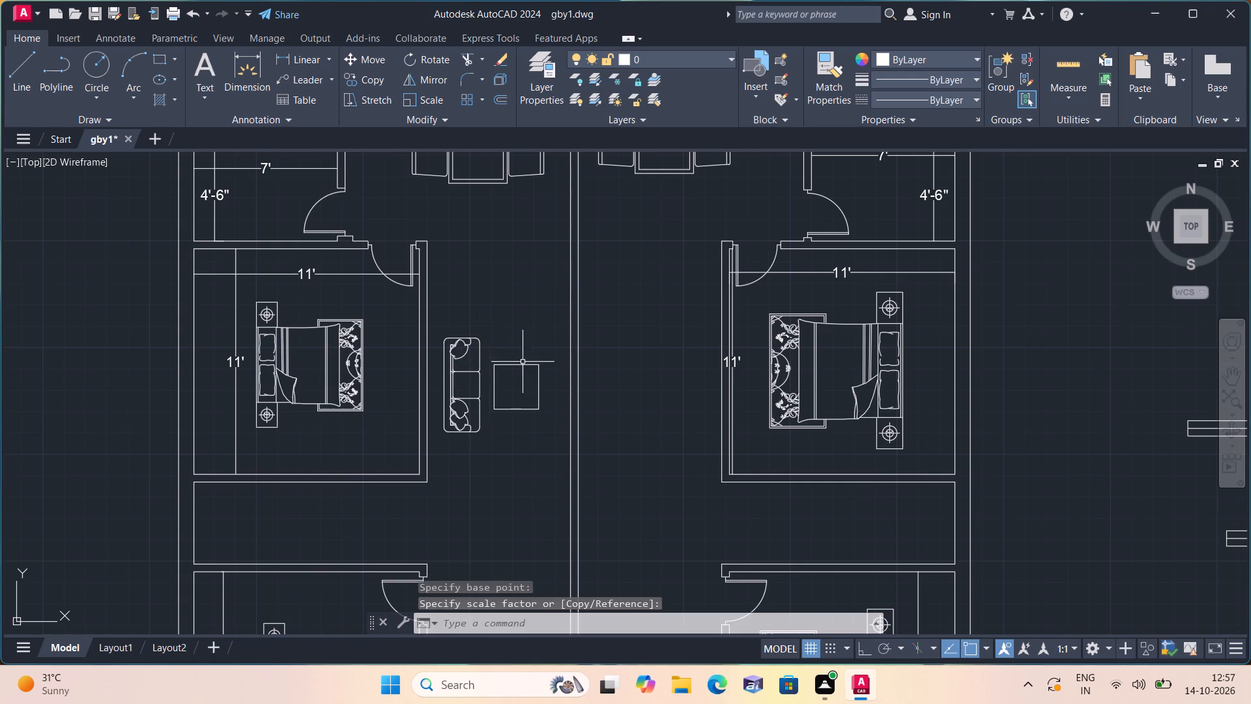
Scale down the remaining oversized sofa and table set far east of the plan, with a base point inside its table.
middle_drag(539, 361, 459, 416)
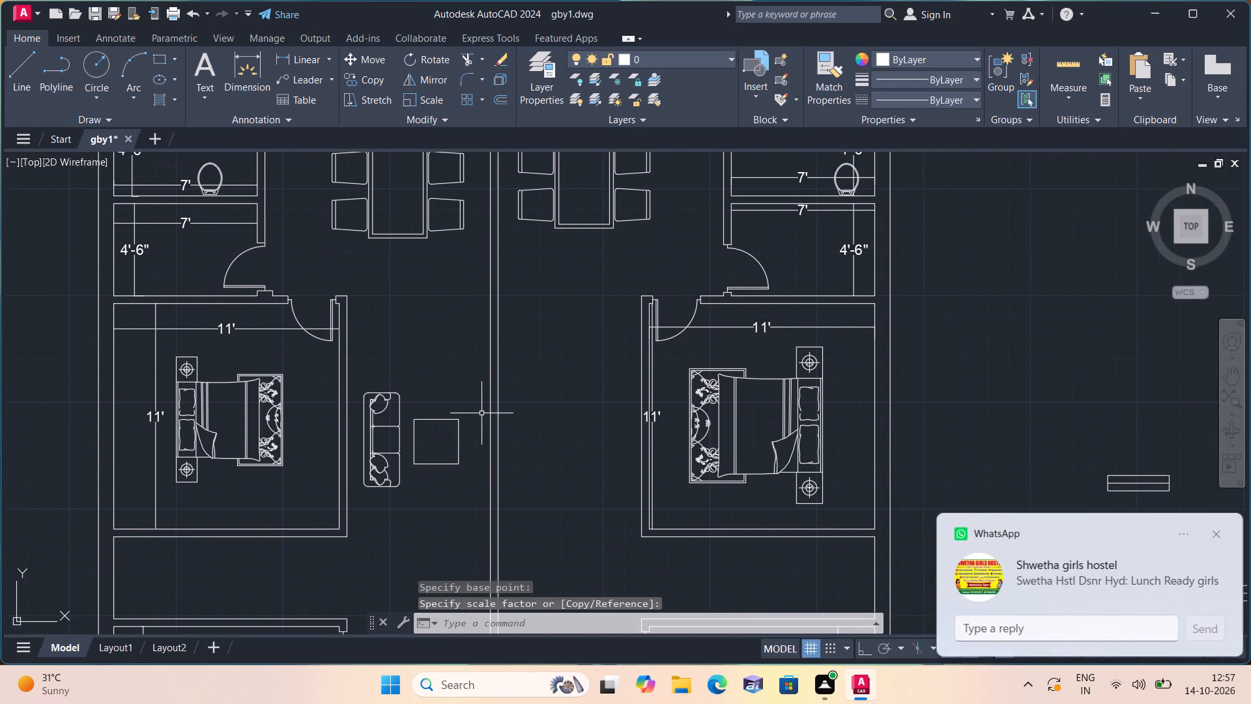
scroll(484, 411, down, 1)
scroll(486, 410, up, 1)
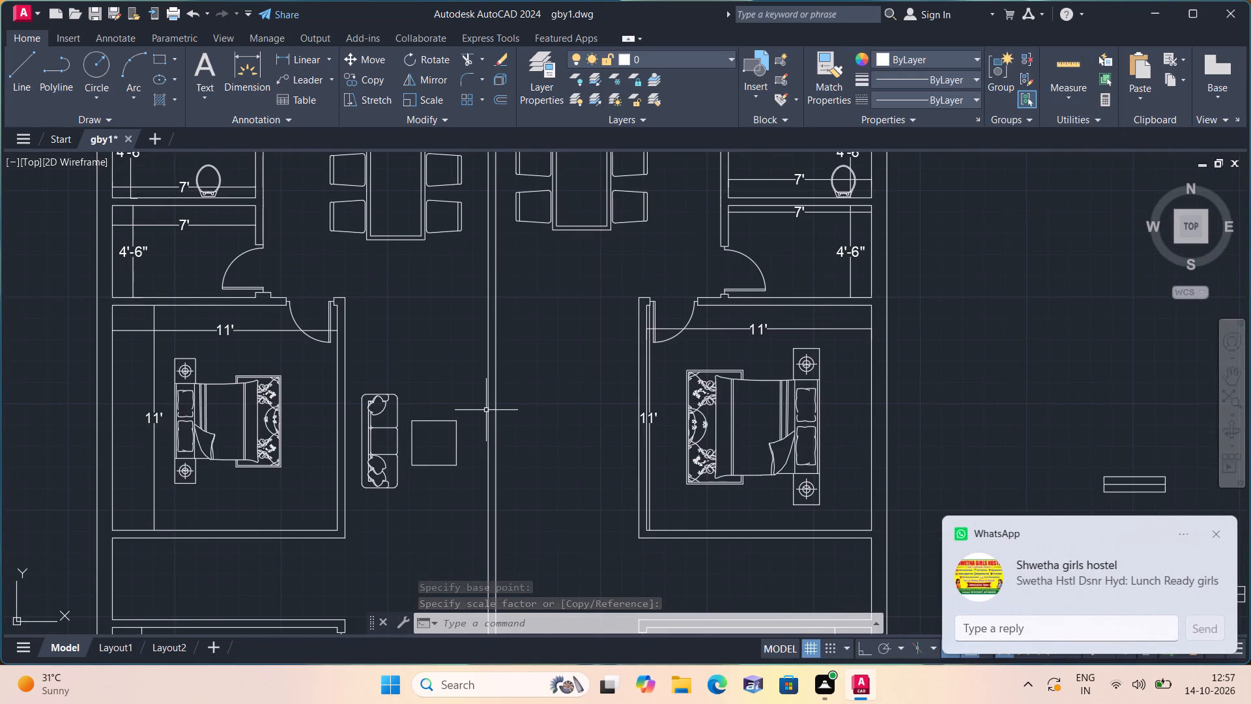
scroll(487, 409, down, 1)
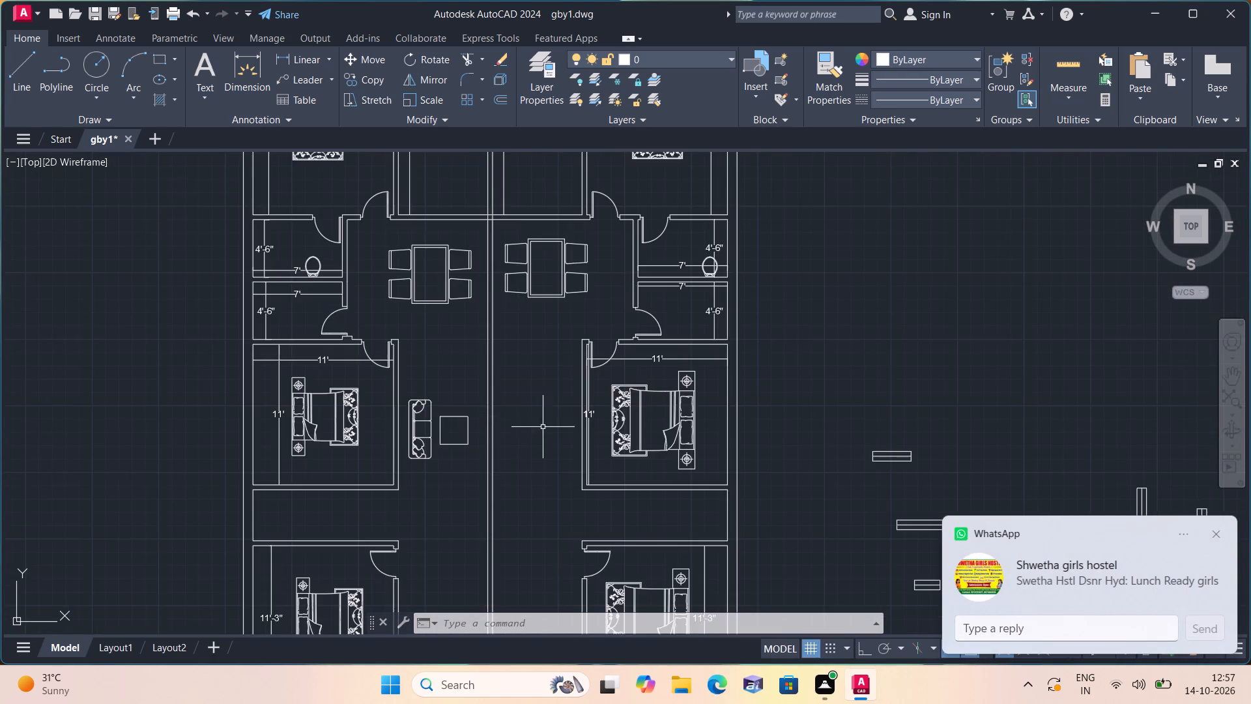
scroll(736, 402, down, 3)
middle_drag(736, 402, 522, 403)
middle_drag(801, 392, 605, 405)
scroll(782, 400, down, 2)
middle_drag(981, 320, 978, 322)
scroll(973, 325, down, 5)
middle_drag(978, 322, 783, 362)
middle_drag(930, 377, 783, 414)
scroll(824, 452, up, 3)
drag(617, 485, 624, 477)
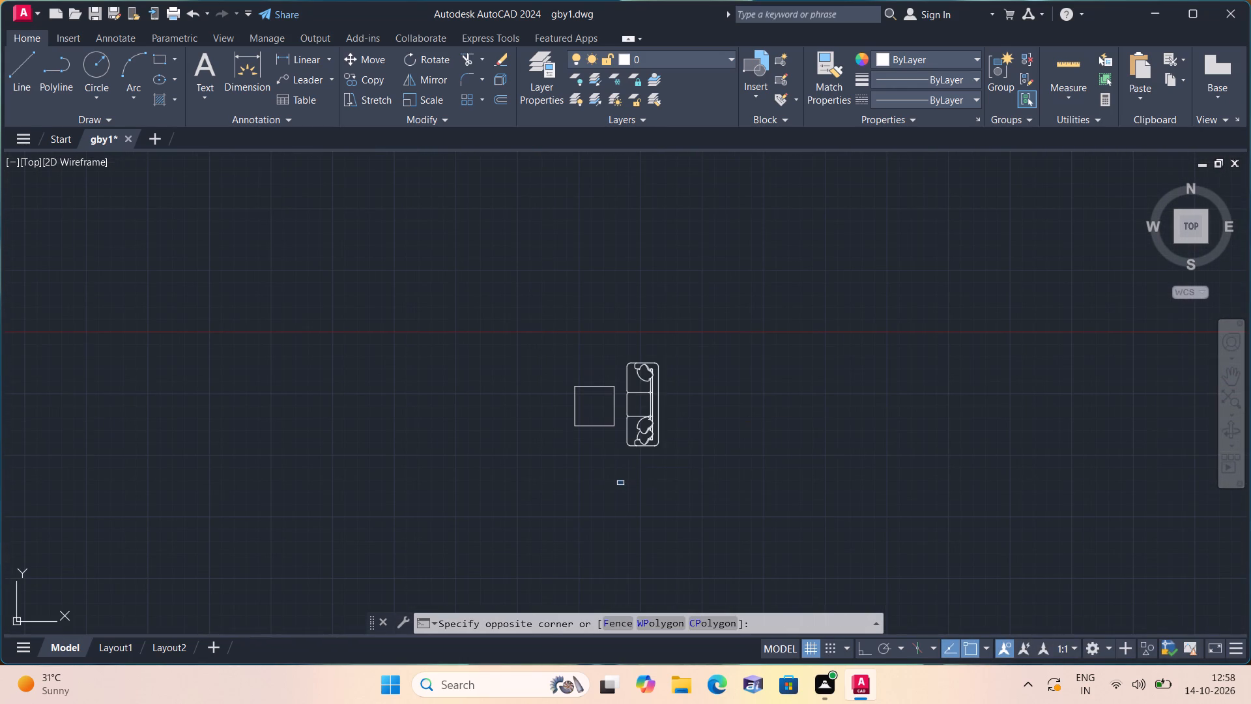
drag(624, 477, 624, 481)
click(559, 329)
drag(730, 507, 631, 359)
click(520, 249)
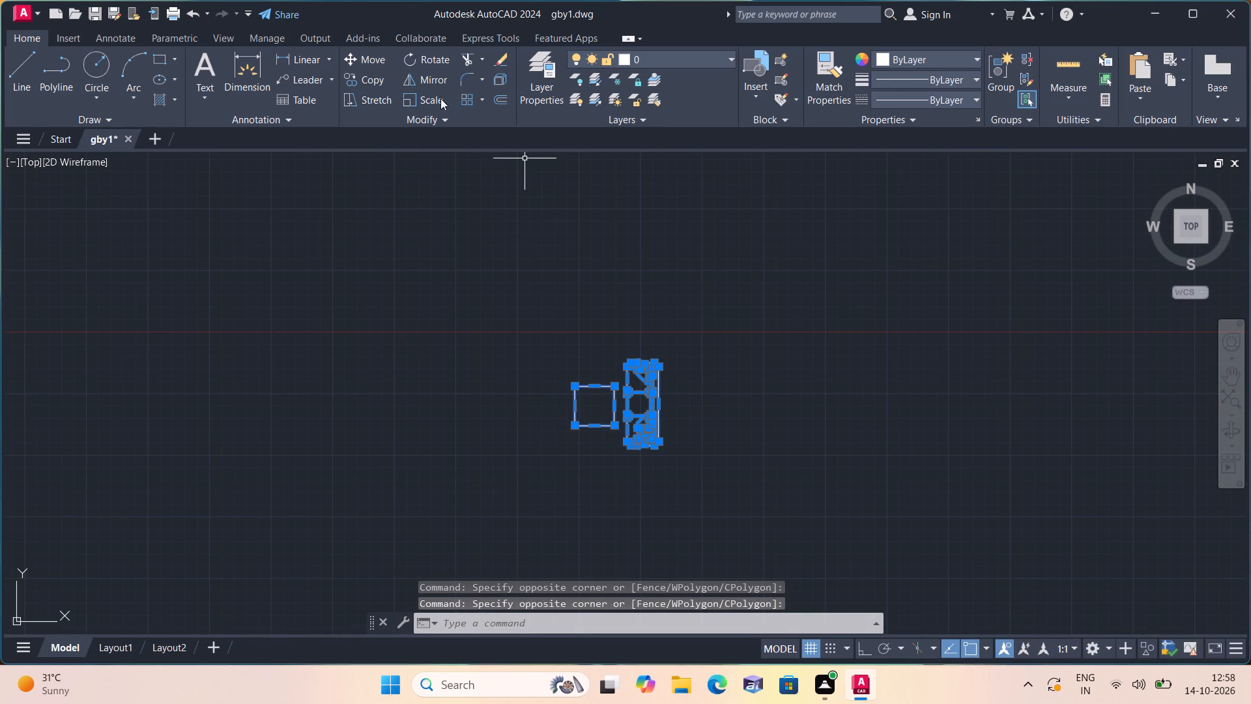
click(435, 98)
click(599, 407)
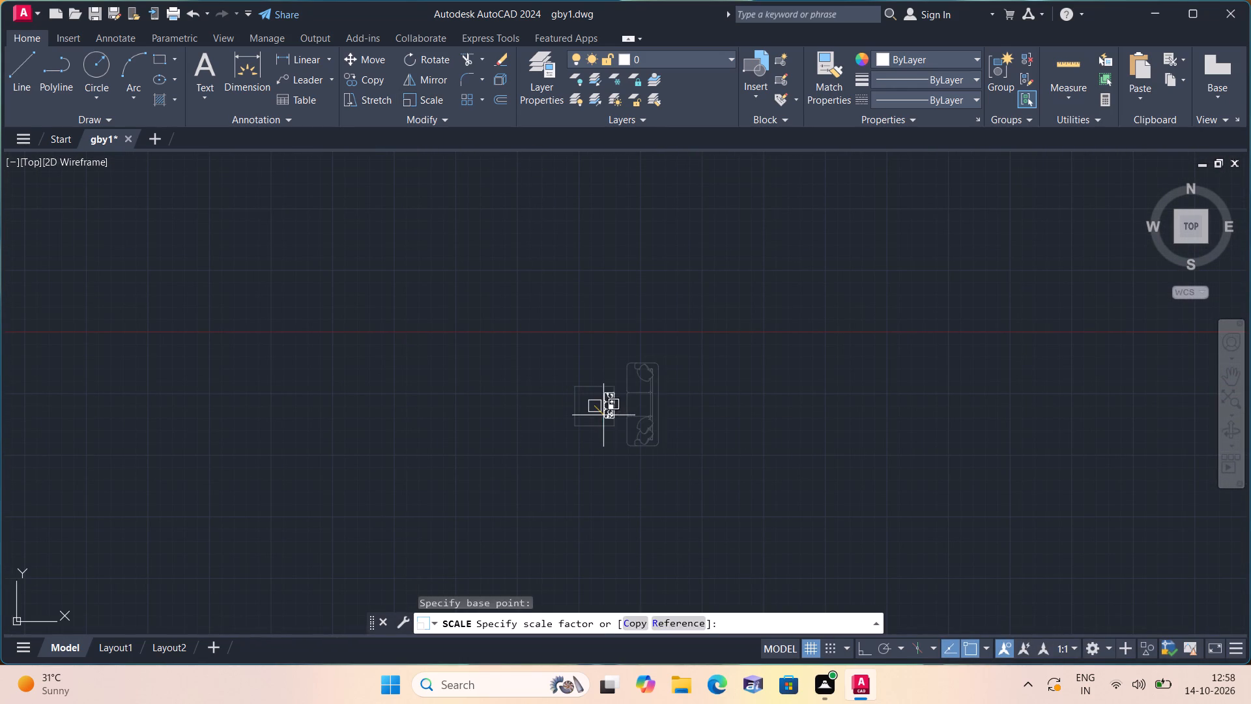
click(605, 417)
Move the shrunken sofa and table set from far east to just northeast of the floor plan.
drag(644, 452, 633, 433)
click(506, 306)
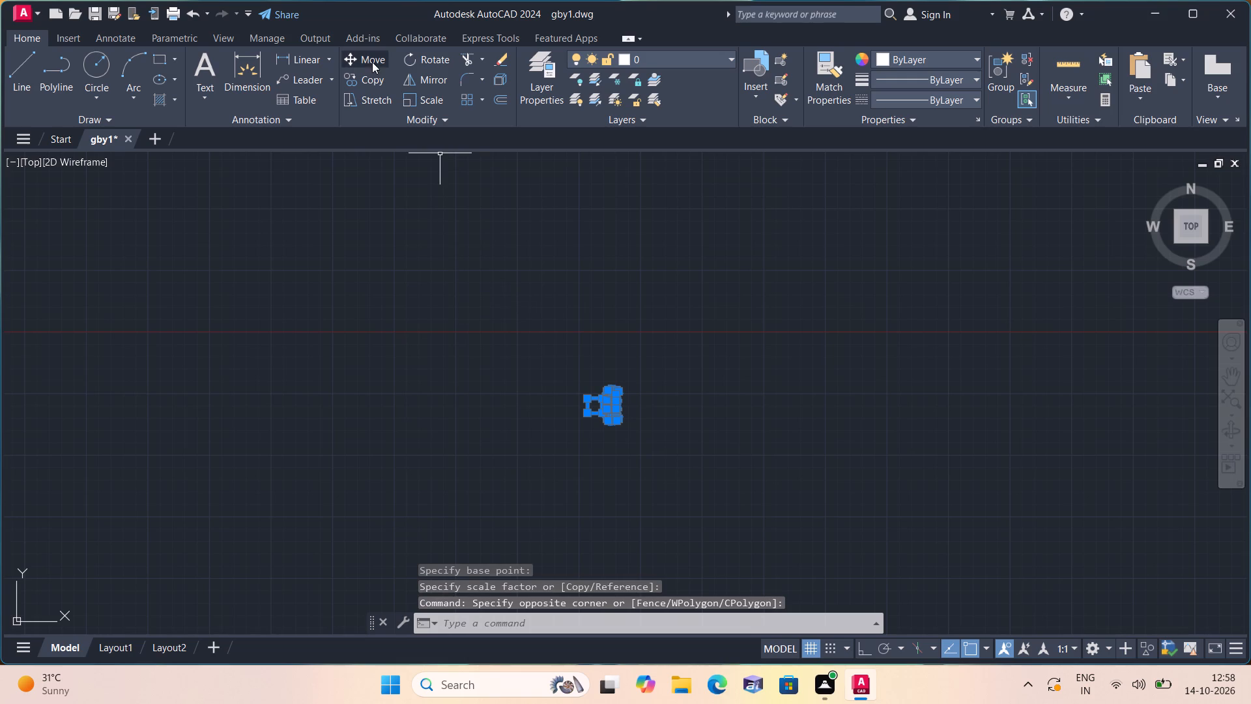
click(372, 62)
click(621, 426)
scroll(407, 418, down, 2)
middle_drag(256, 286, 563, 389)
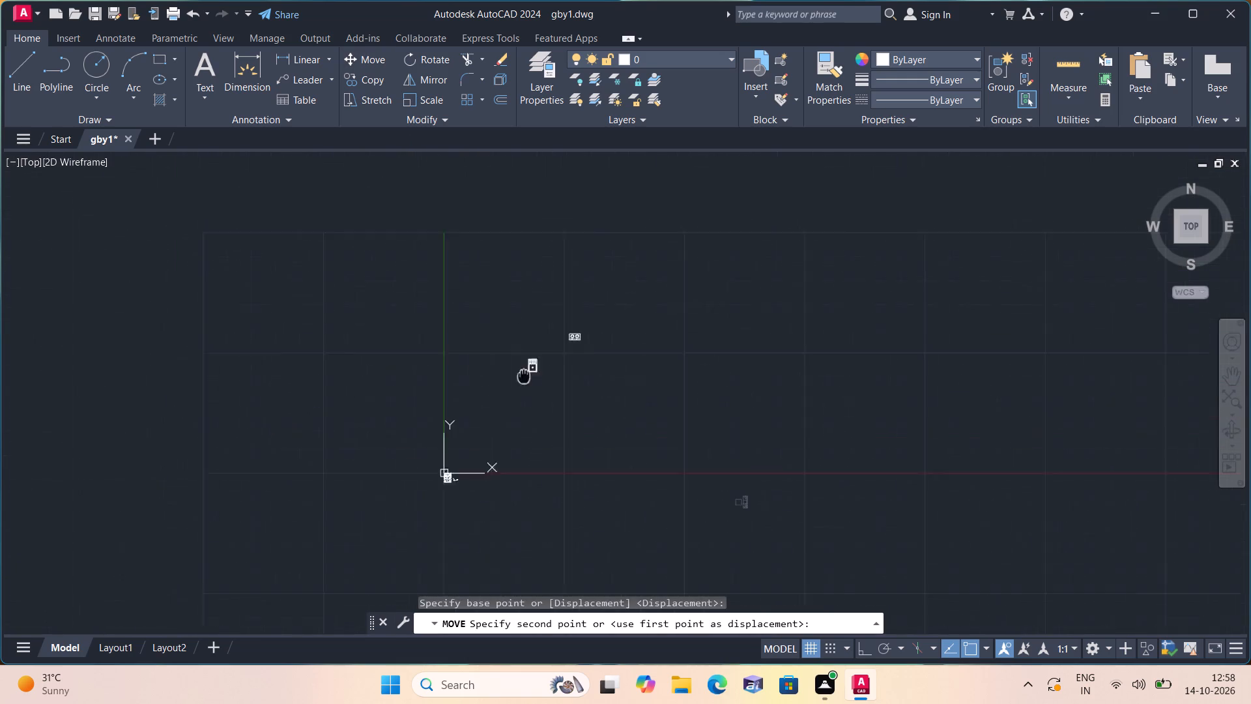
scroll(617, 403, down, 1)
scroll(605, 405, up, 7)
middle_drag(639, 332, 311, 539)
scroll(639, 332, down, 1)
scroll(311, 539, down, 2)
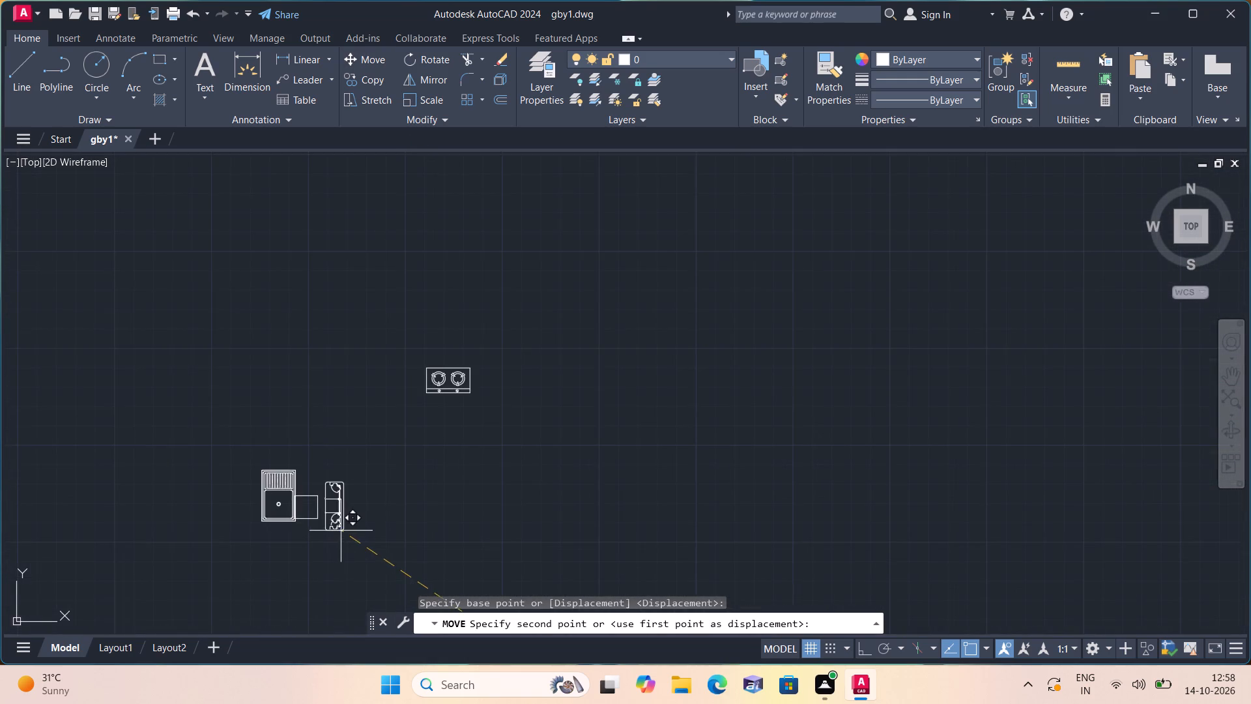
middle_drag(341, 531, 537, 359)
scroll(311, 529, up, 1)
middle_drag(319, 523, 549, 338)
scroll(569, 319, down, 2)
scroll(416, 500, up, 5)
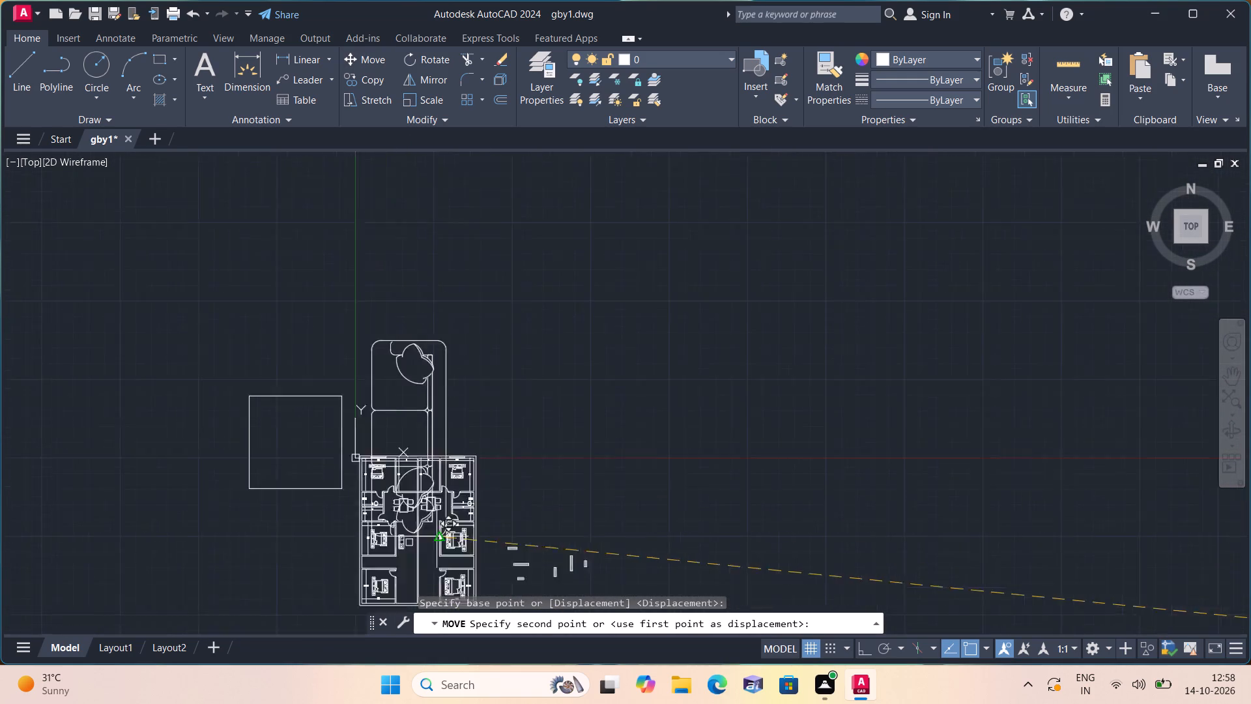
scroll(437, 536, up, 1)
middle_drag(519, 568, 444, 432)
scroll(592, 540, down, 2)
click(818, 462)
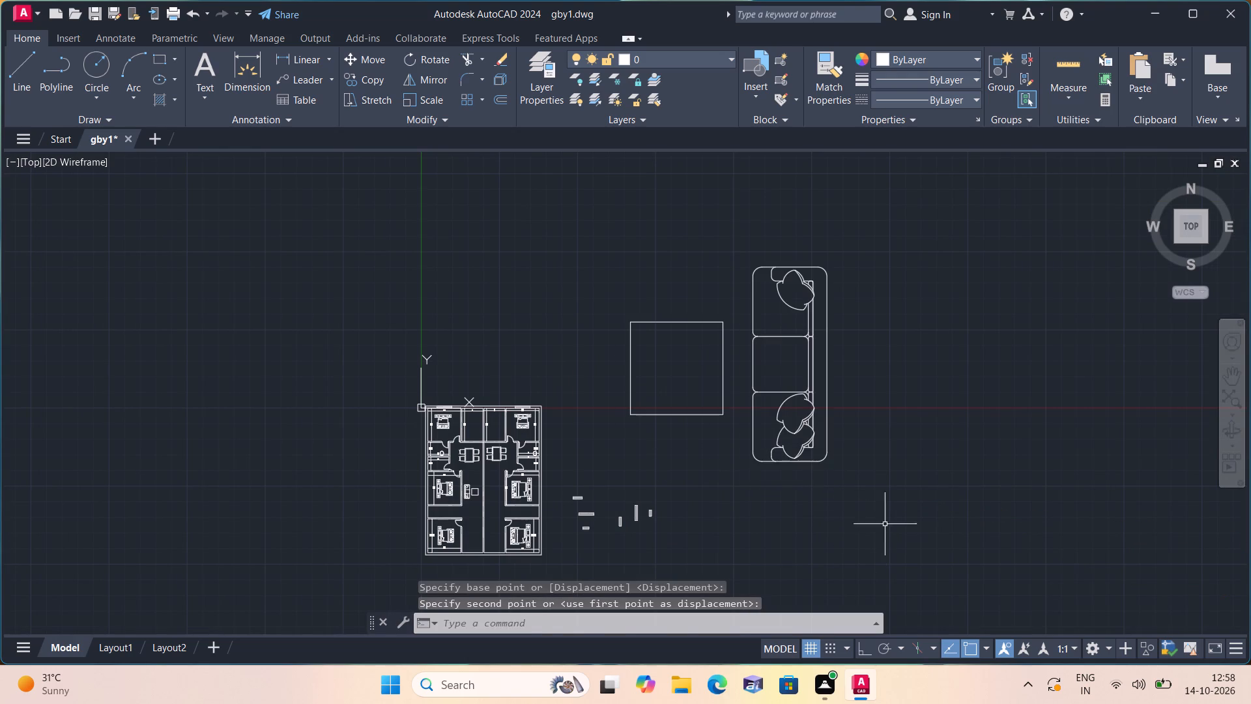
Scale down the sofa and table set northeast of the plan, using a base point inside its table.
drag(869, 493, 836, 452)
click(621, 237)
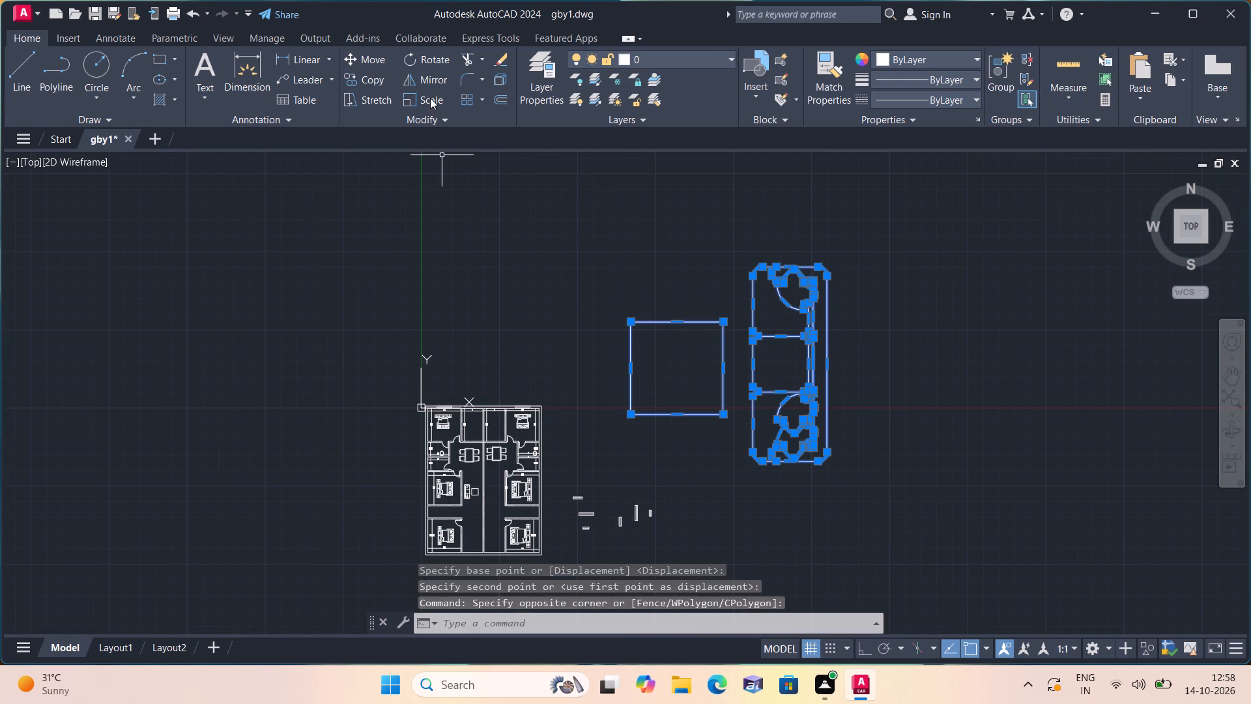
click(430, 98)
drag(679, 371, 683, 377)
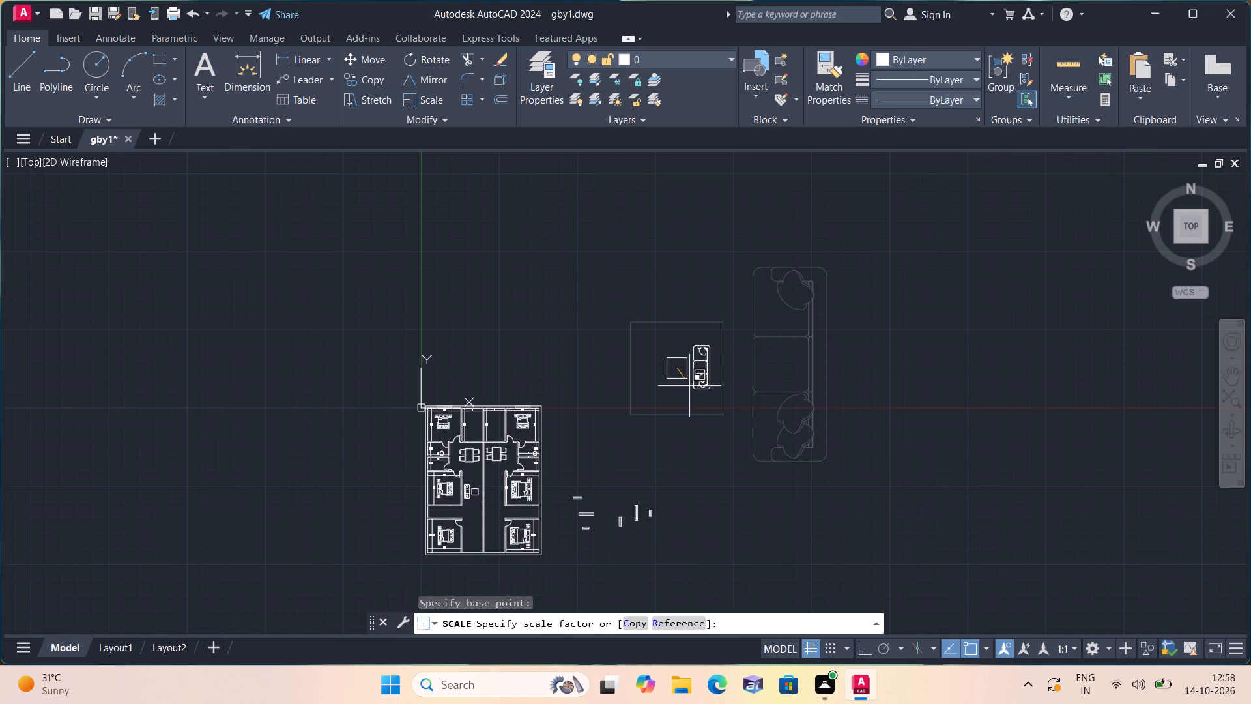
click(685, 377)
Move the reduced sofa and table set to just outside the east wall, above the loose window blocks.
drag(760, 409, 745, 404)
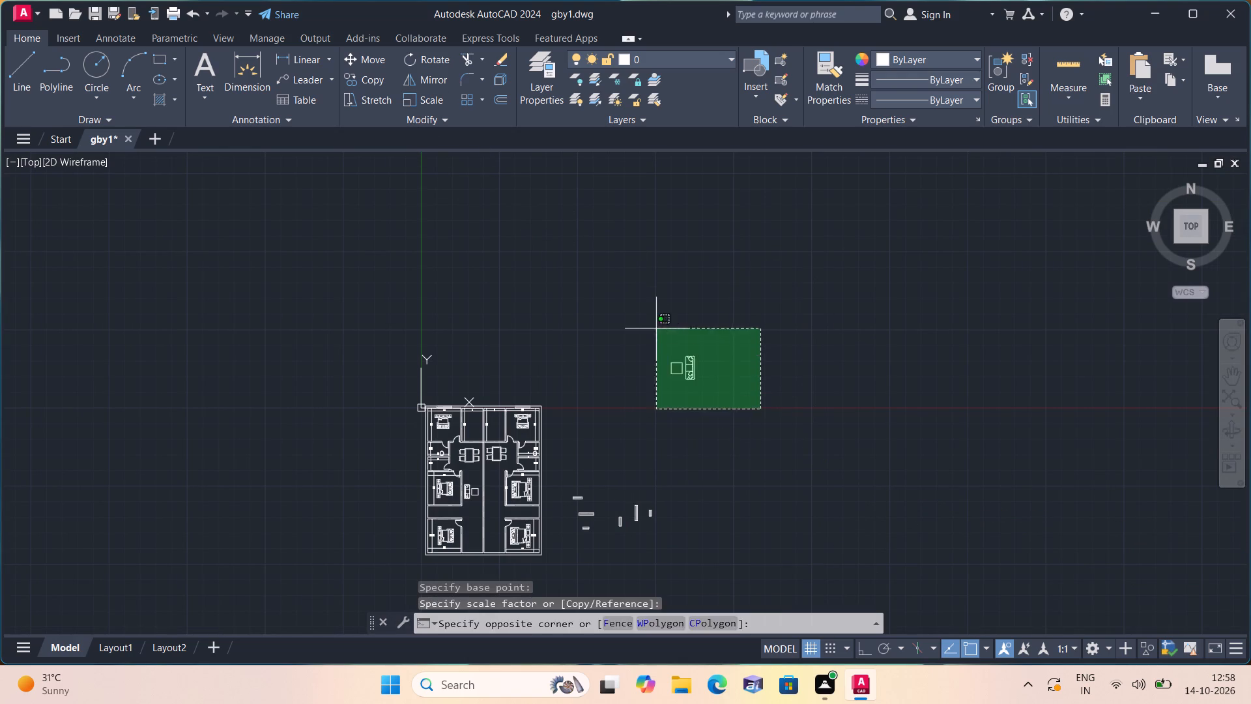
click(656, 329)
click(367, 56)
drag(688, 360, 679, 374)
scroll(474, 487, up, 3)
middle_drag(548, 507, 308, 289)
scroll(341, 302, down, 1)
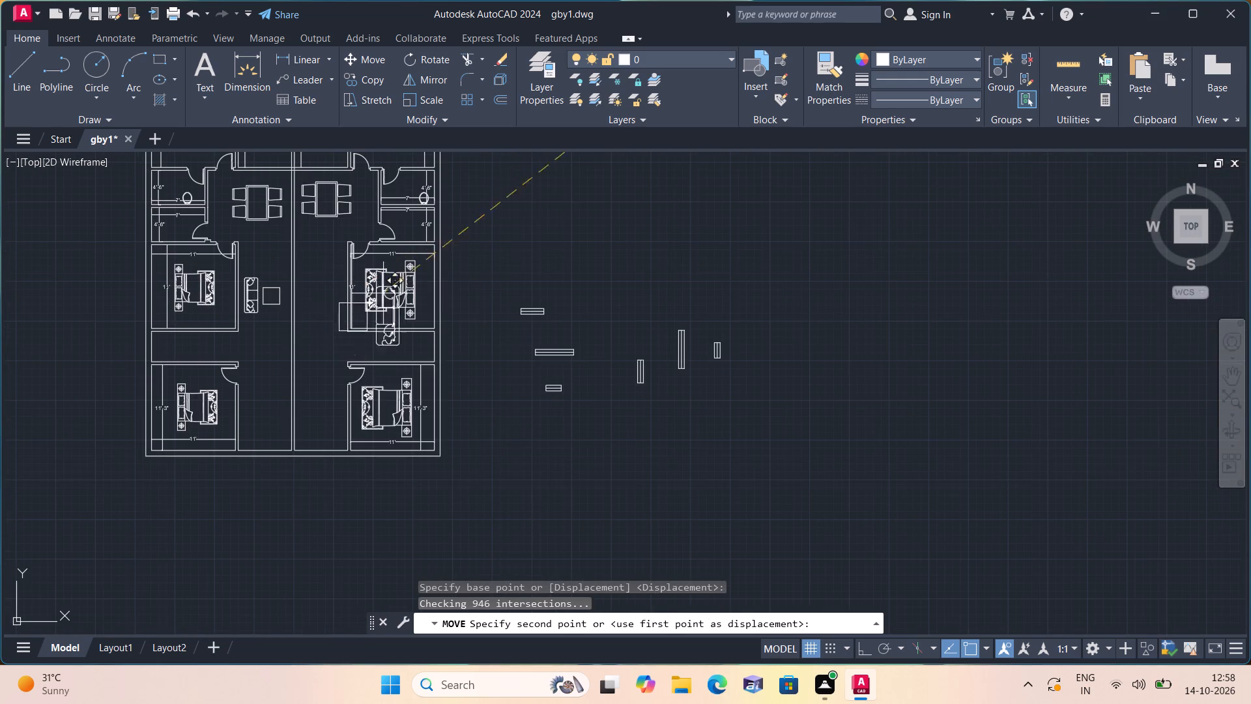
click(547, 215)
Scale down the sofa and table set outside the east wall further, using a base point near its table.
drag(577, 279, 558, 258)
click(487, 198)
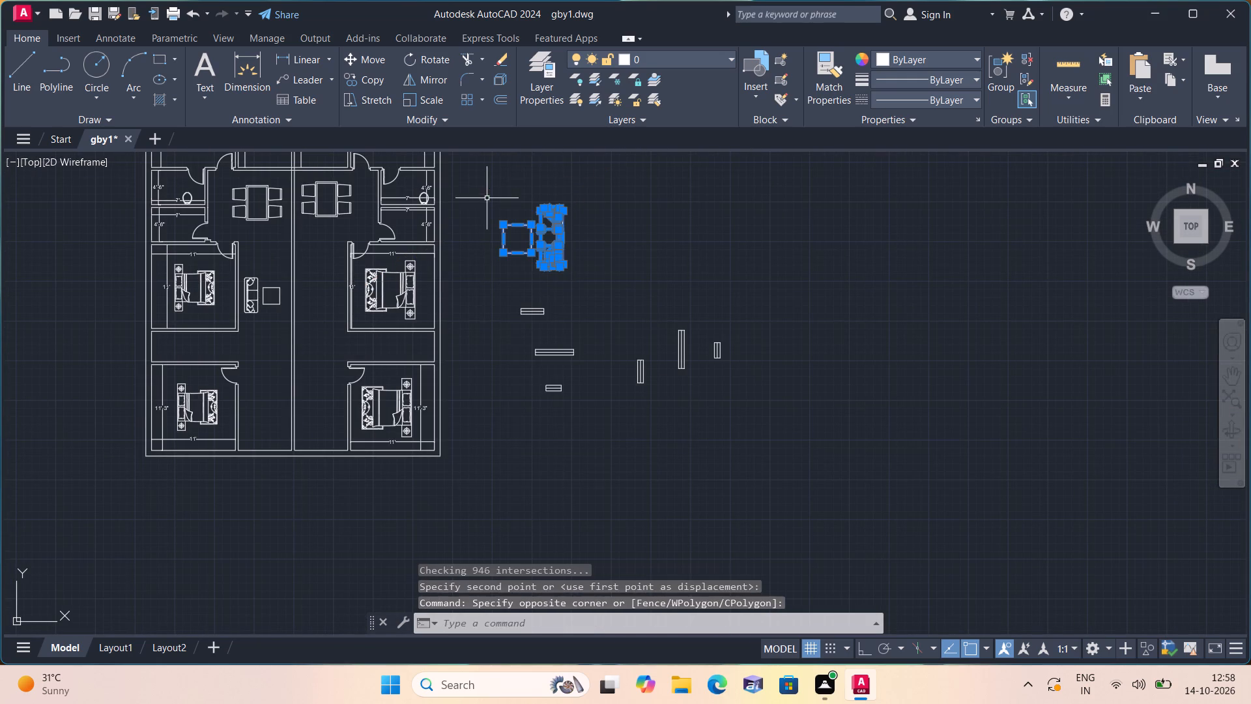
click(431, 97)
click(526, 239)
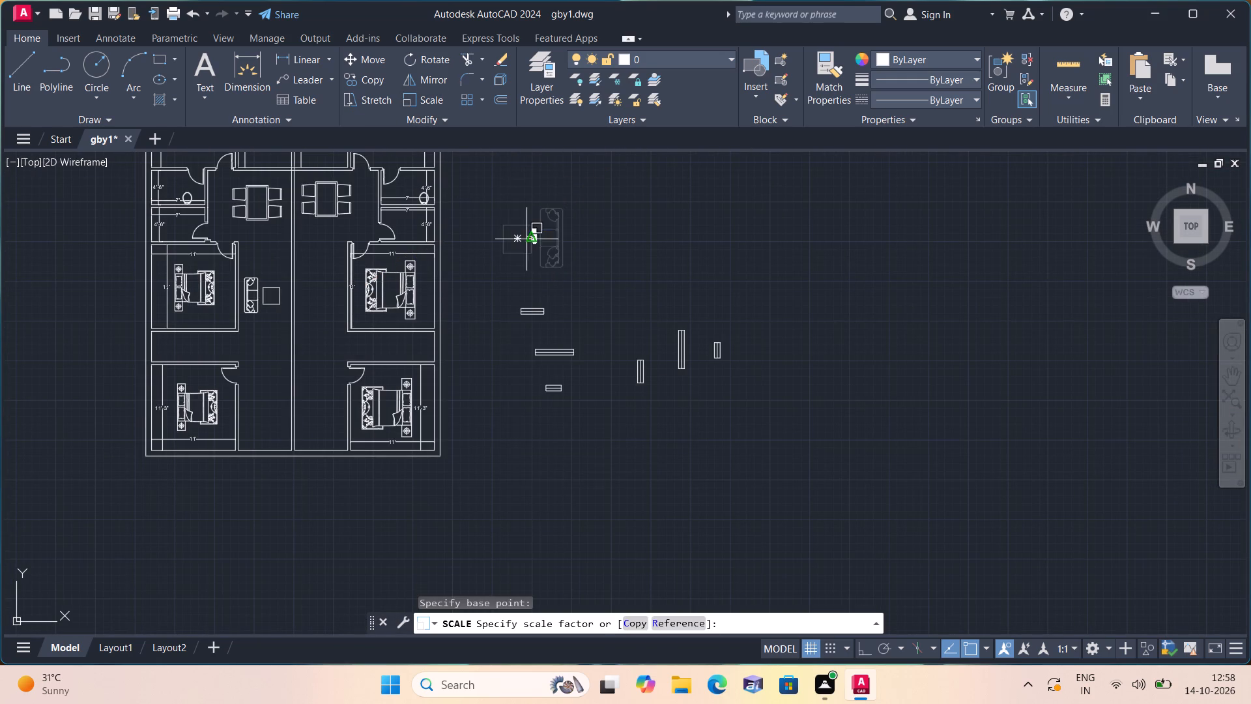
click(536, 250)
Move the small sofa and table set into the east unit's hall, beside the middle 11' by 11' bedroom.
drag(572, 272, 536, 235)
click(502, 203)
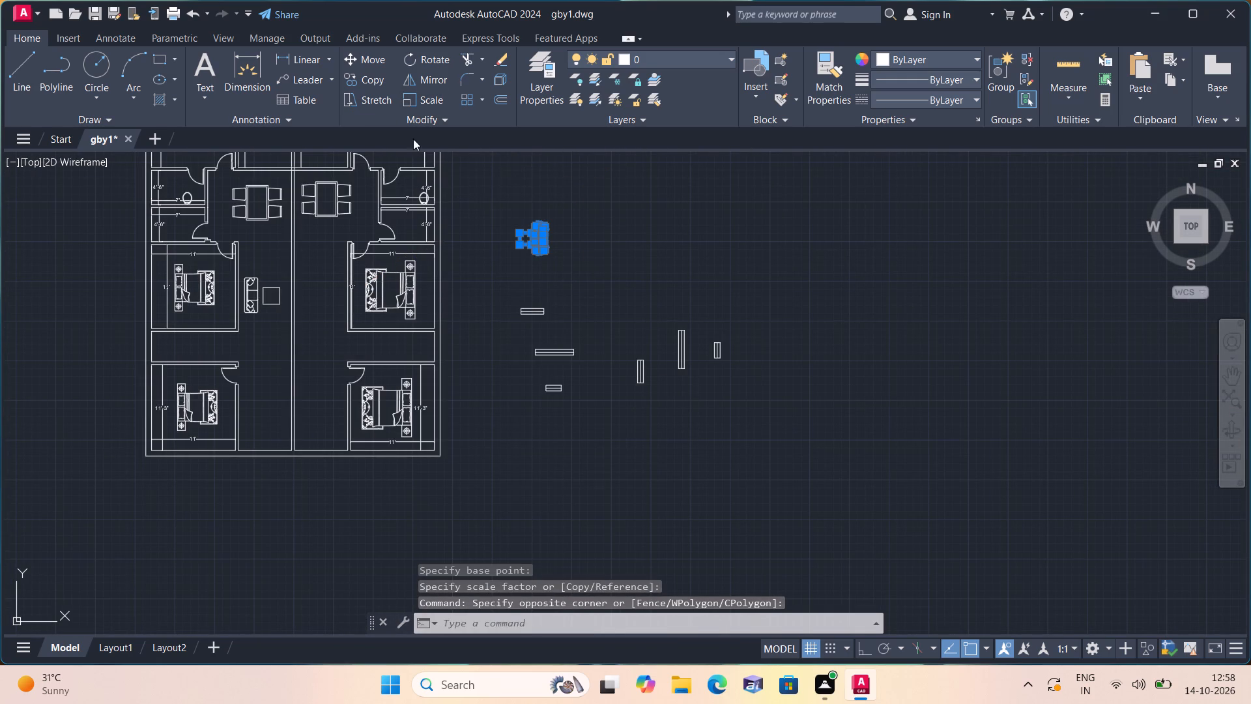
click(371, 60)
click(519, 229)
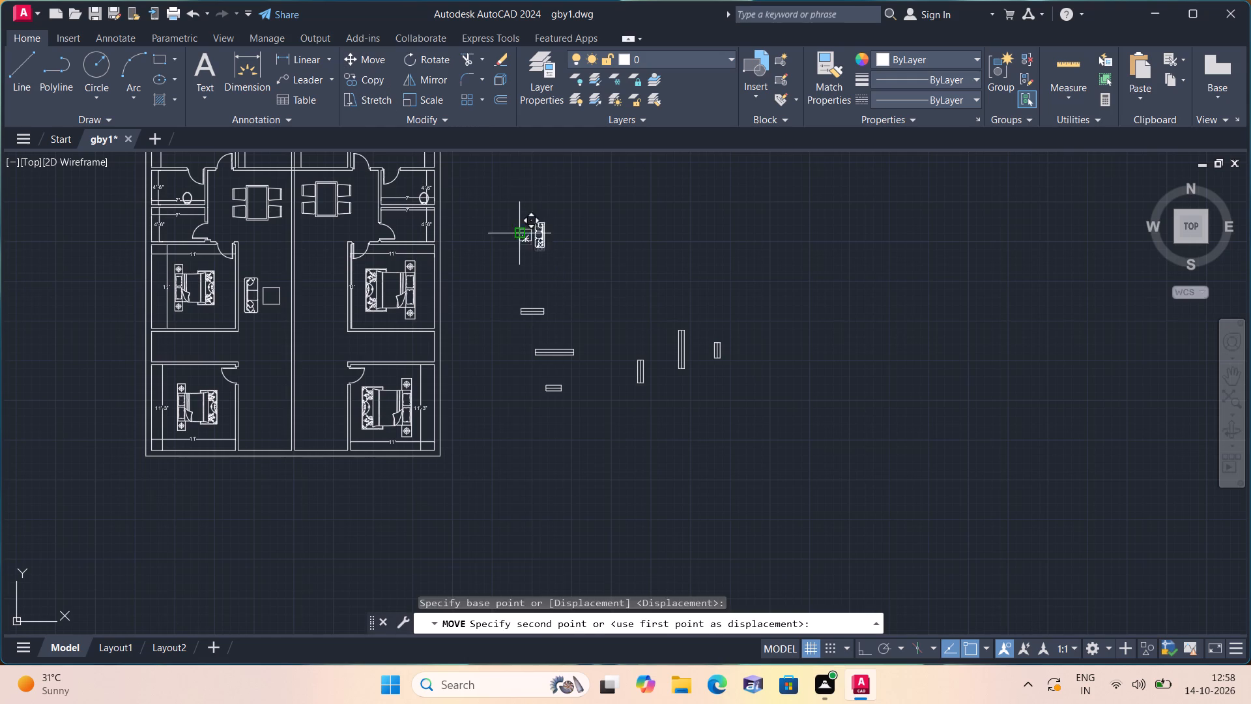
scroll(300, 297, up, 3)
middle_drag(313, 284, 464, 301)
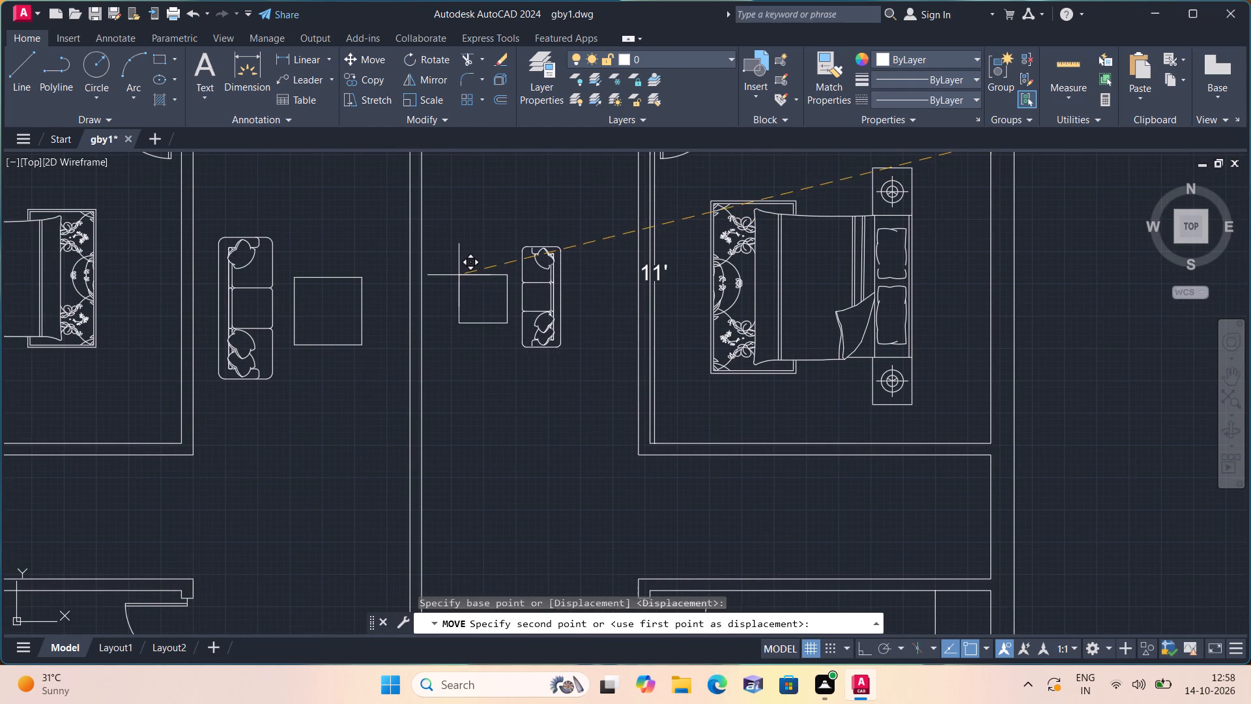
click(468, 274)
Enlarge the sofa and table set in the east hall, using a base point at the table's centre.
drag(553, 365, 549, 359)
click(455, 239)
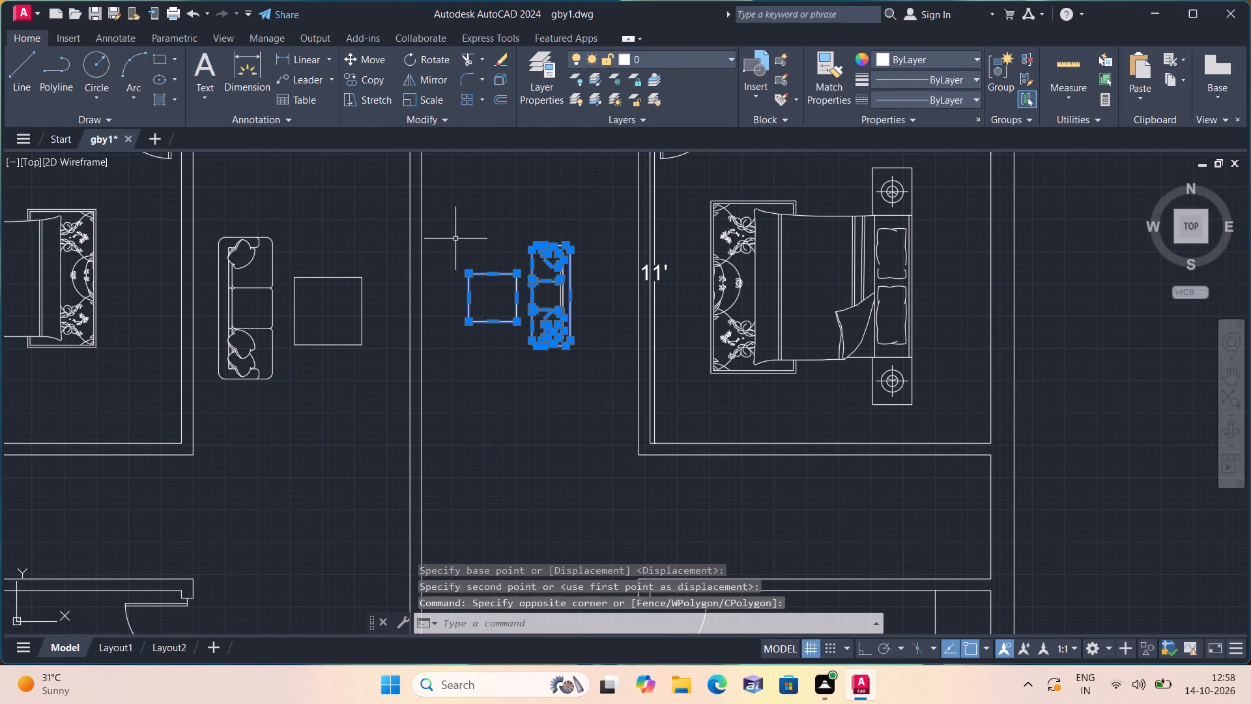
drag(586, 367, 580, 345)
click(494, 219)
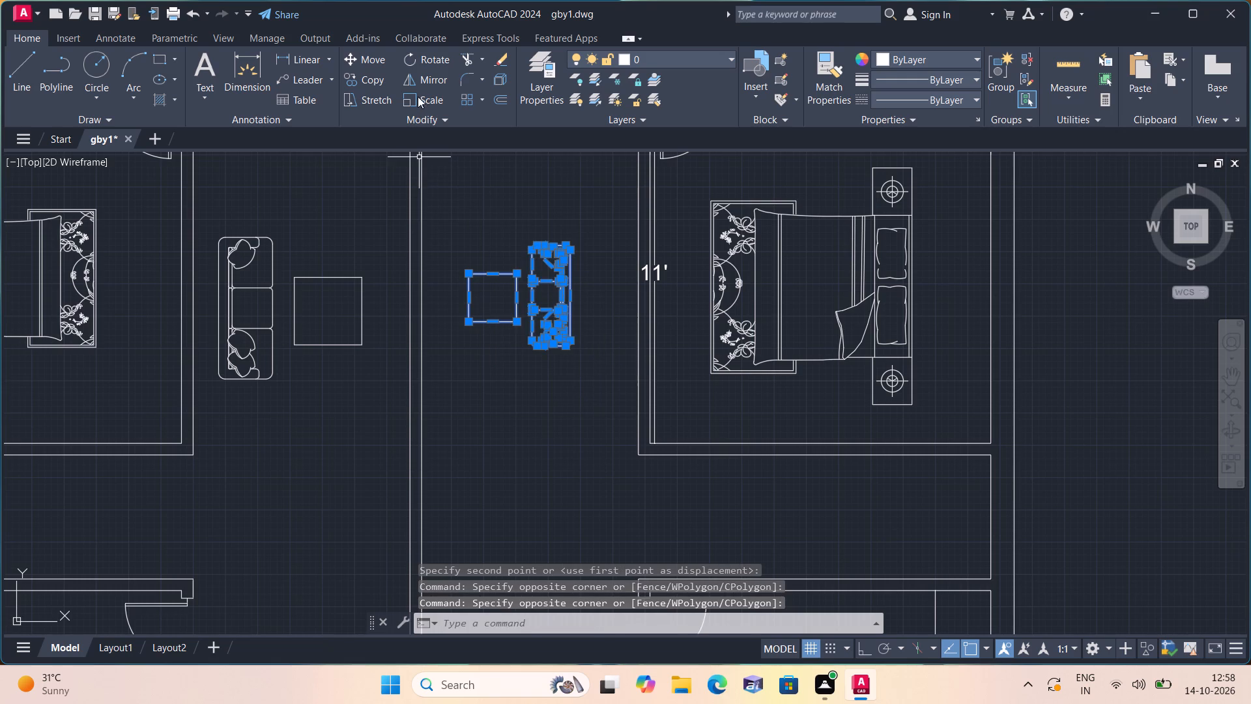
click(428, 95)
click(496, 298)
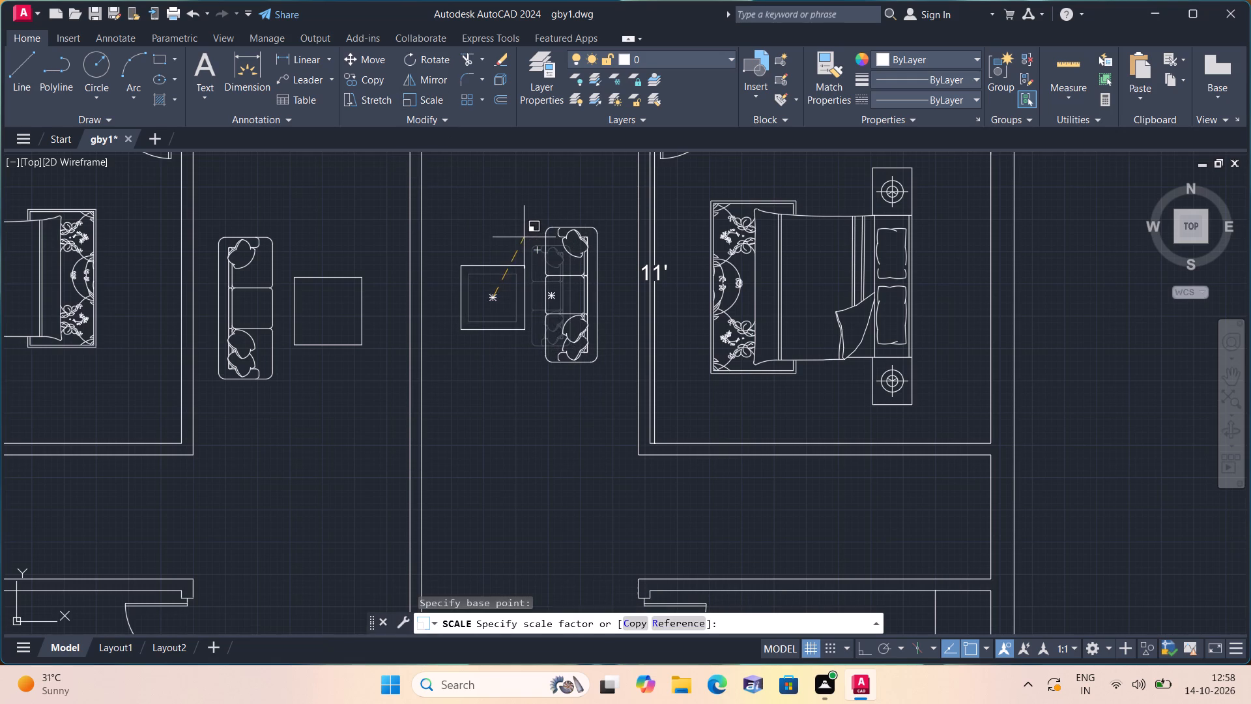
click(524, 237)
Move the oversized kitchen sink block from far northeast to the open area east of the floor plan.
scroll(530, 271, down, 2)
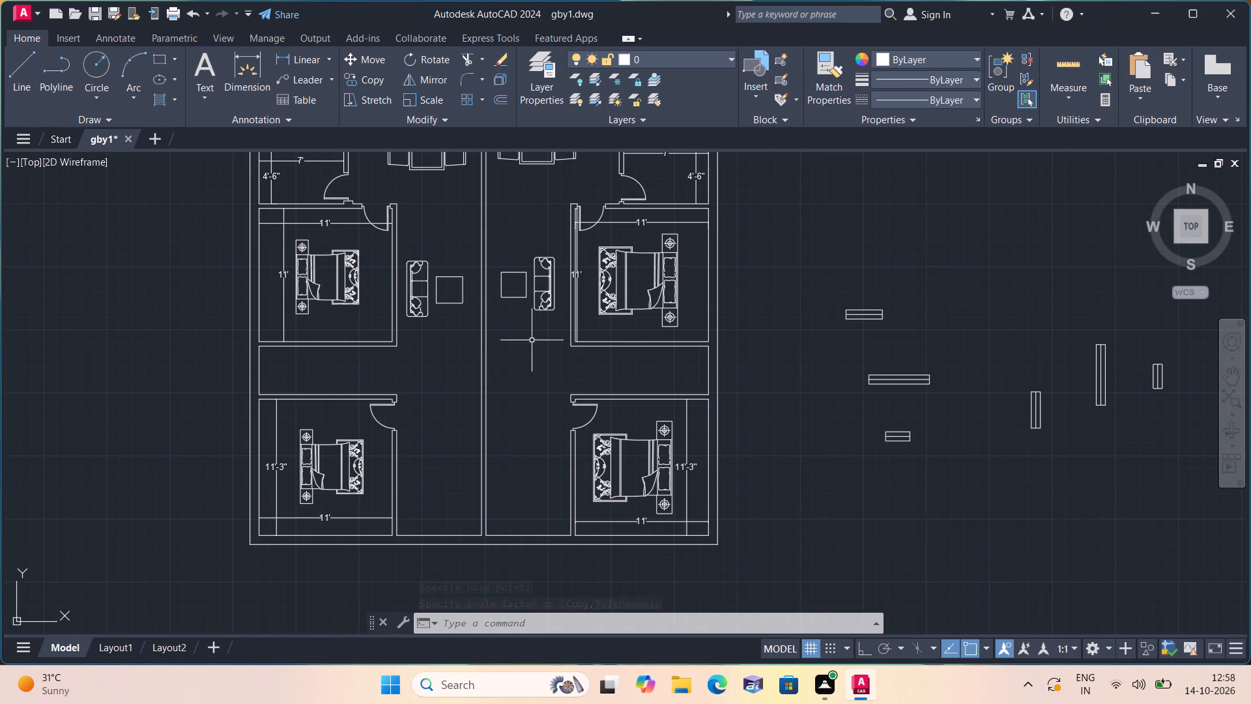
scroll(532, 340, down, 1)
middle_drag(529, 370, 529, 369)
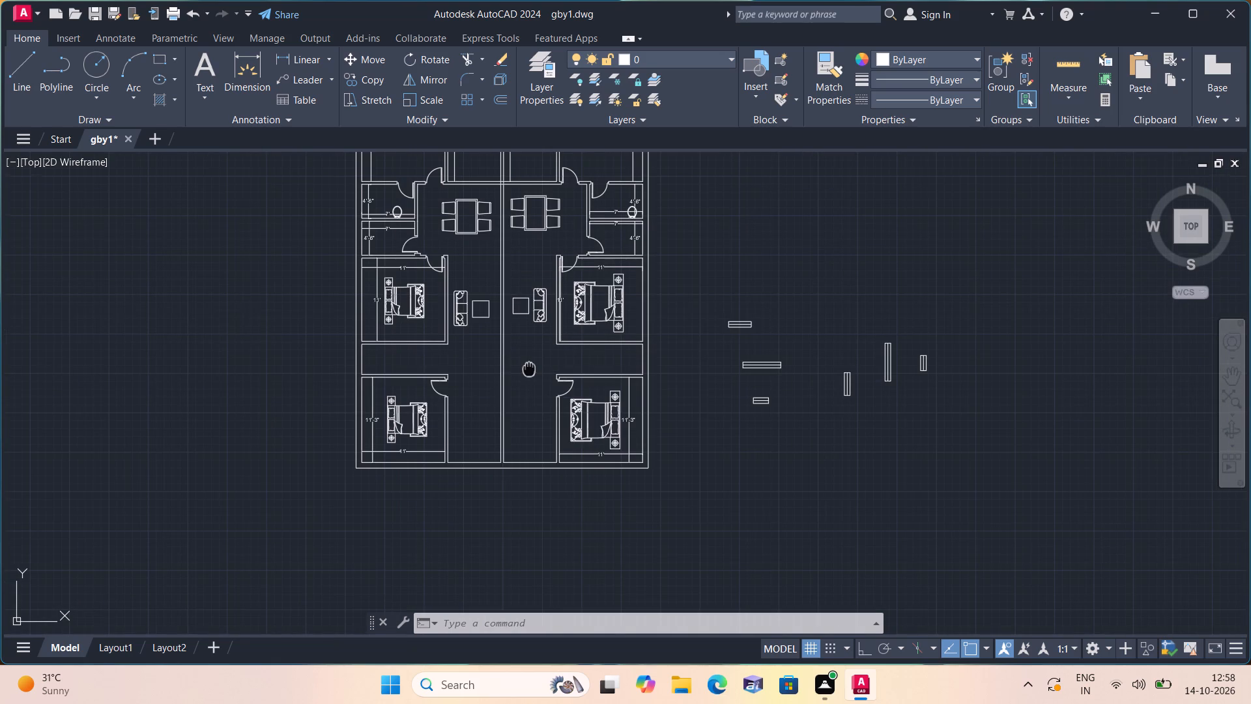
middle_drag(529, 369, 608, 433)
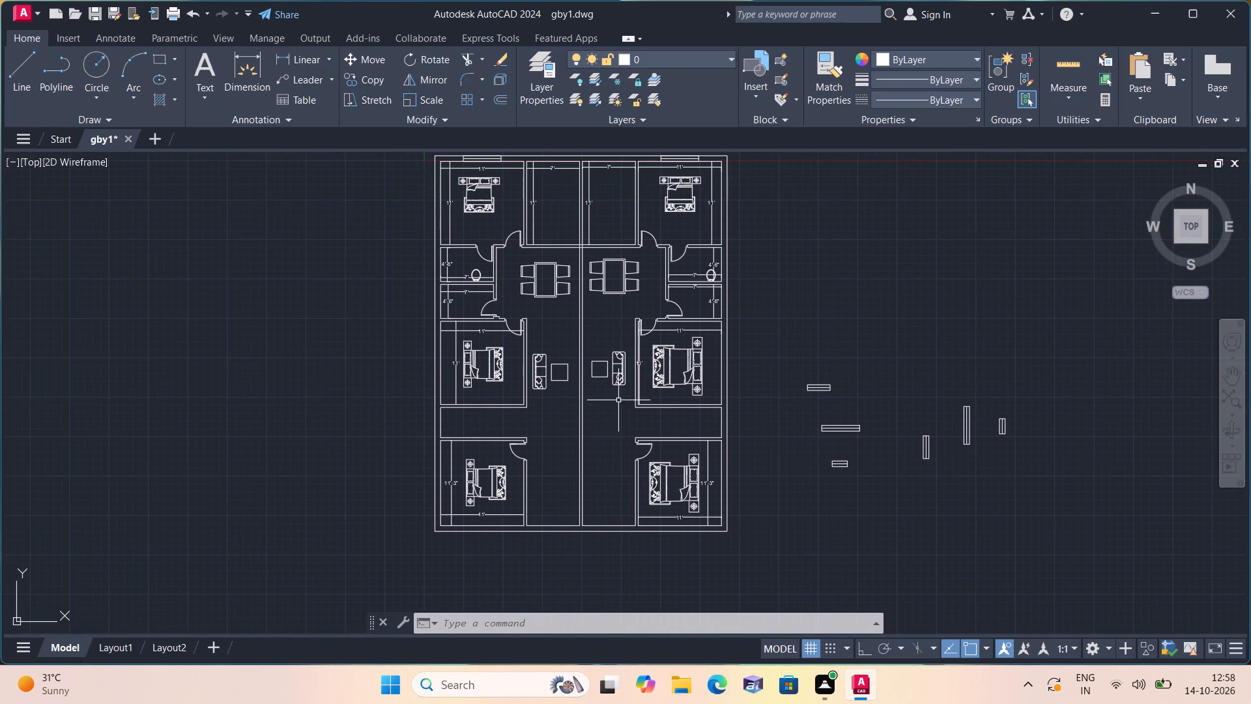
middle_drag(594, 323, 556, 421)
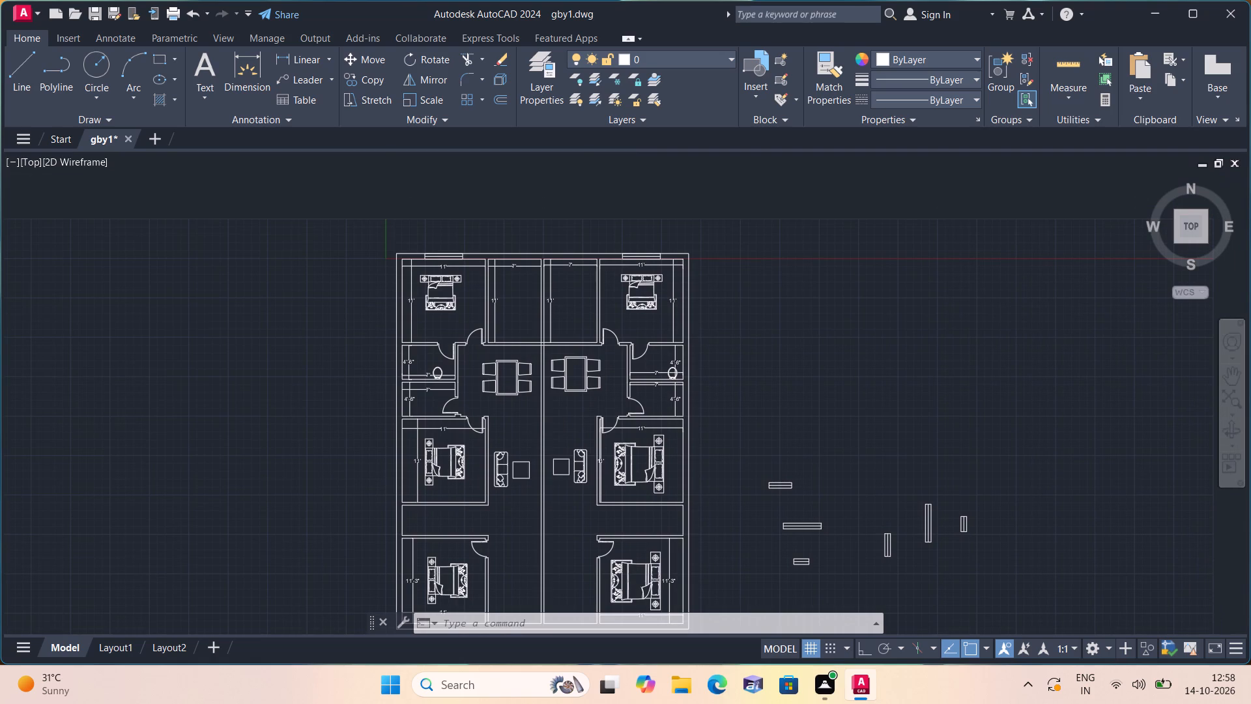
scroll(545, 379, up, 1)
middle_drag(545, 379, 461, 422)
scroll(457, 418, down, 3)
middle_drag(622, 399, 537, 381)
scroll(537, 381, down, 2)
scroll(612, 377, down, 1)
middle_drag(610, 377, 597, 377)
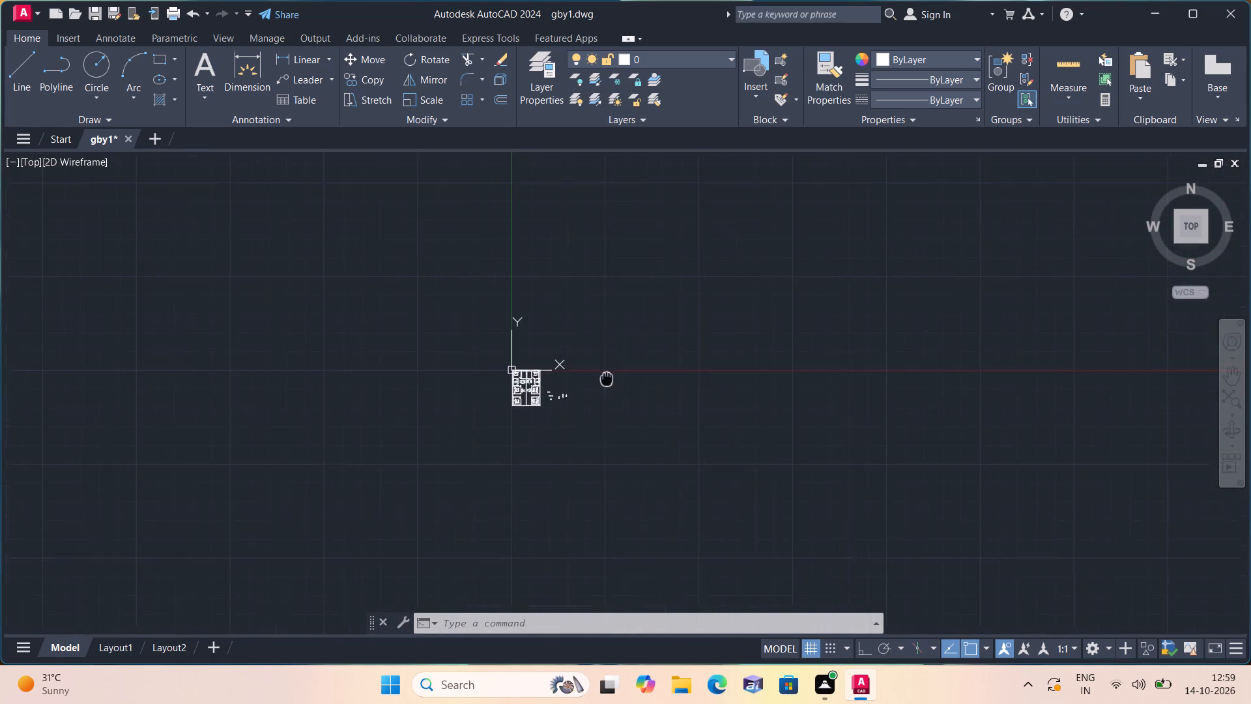
middle_drag(597, 377, 490, 387)
scroll(597, 377, down, 2)
scroll(534, 235, up, 3)
click(610, 224)
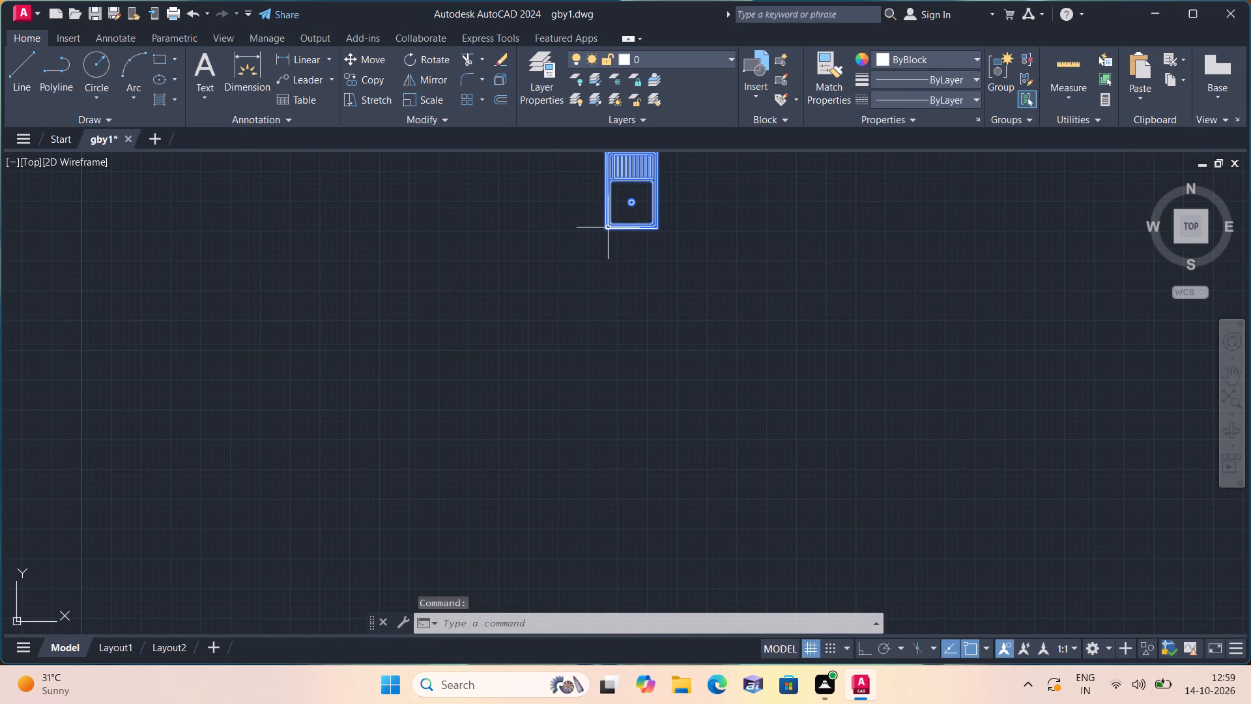
drag(629, 220, 626, 229)
middle_drag(622, 237, 618, 274)
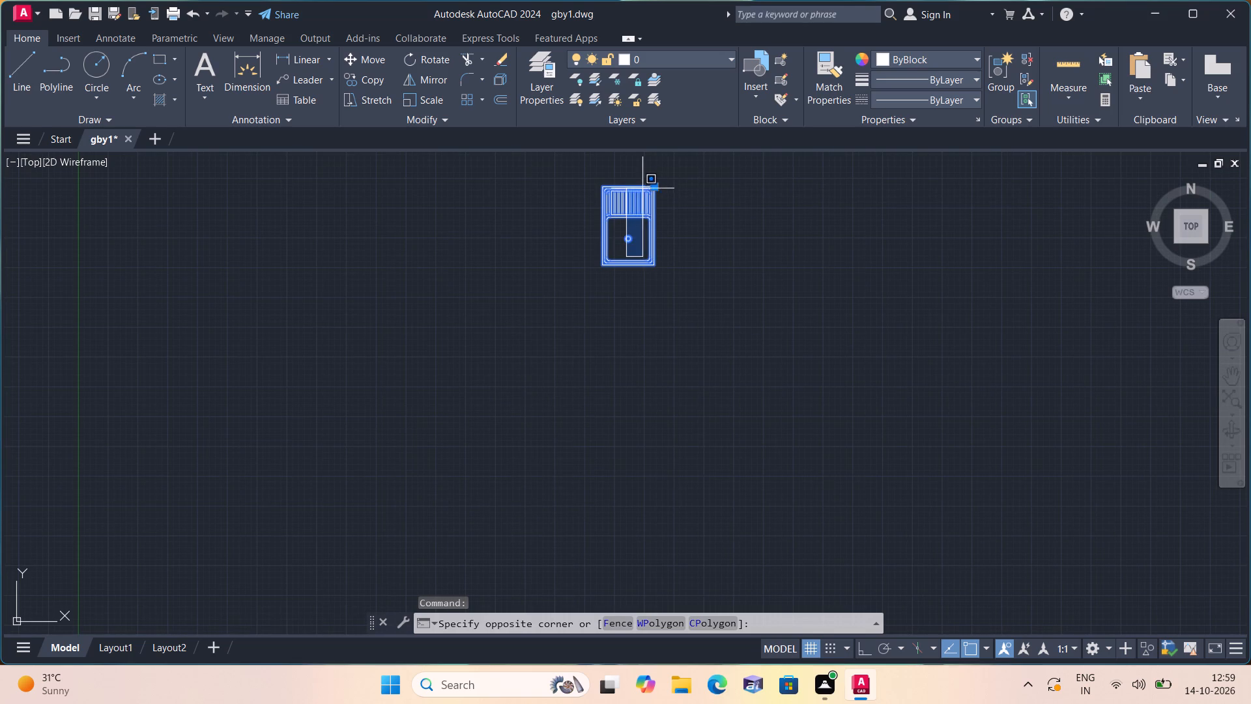
click(649, 188)
drag(654, 186, 648, 195)
scroll(274, 435, down, 2)
middle_drag(268, 437, 293, 398)
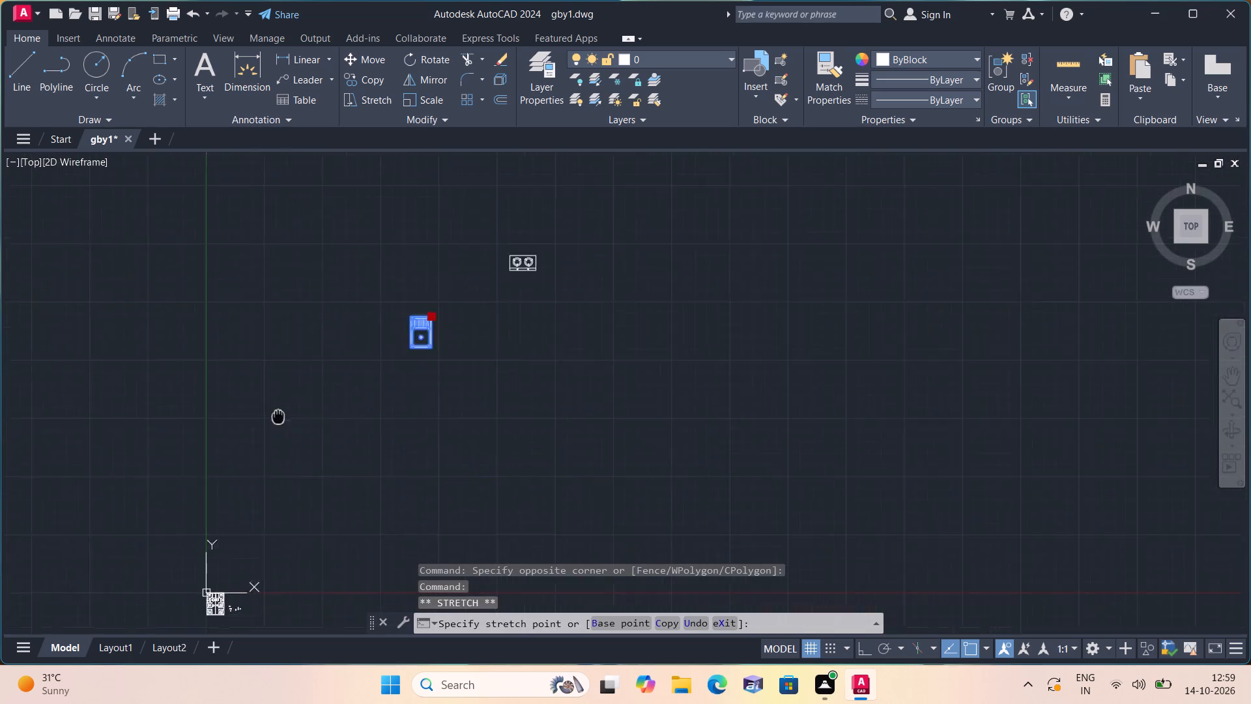
middle_drag(293, 398, 456, 264)
scroll(365, 425, up, 5)
middle_drag(579, 413, 351, 193)
middle_drag(601, 402, 476, 227)
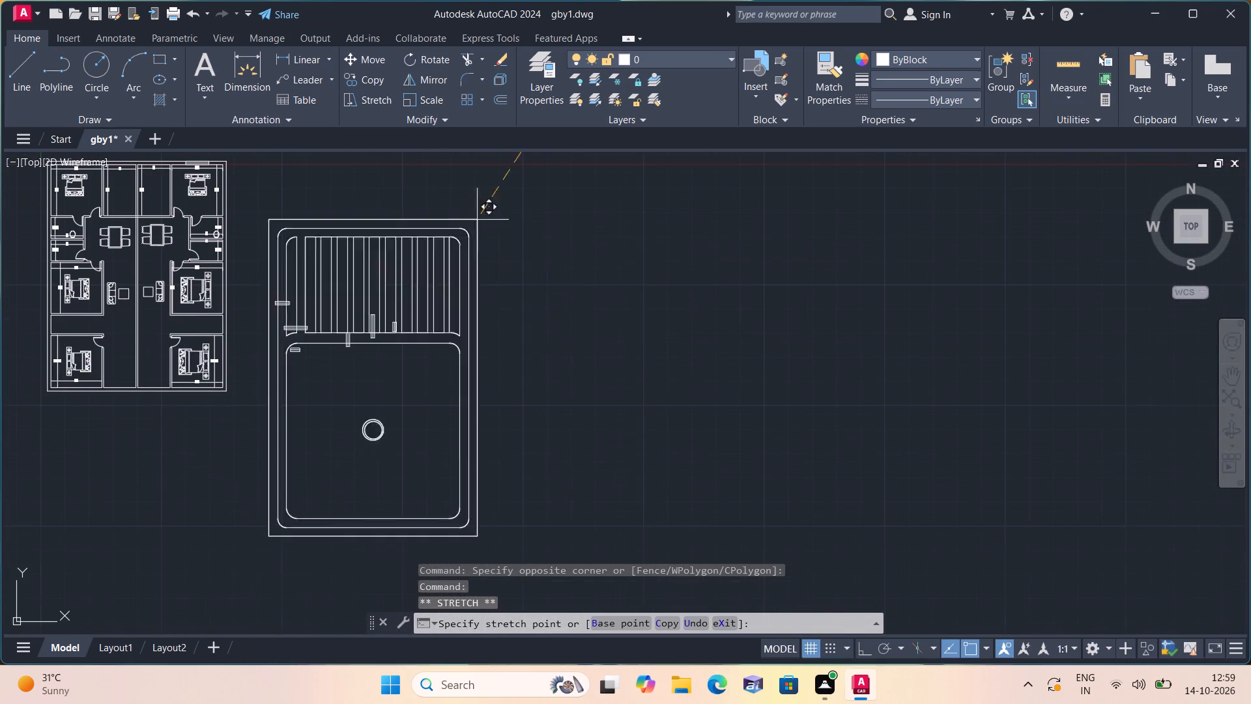
click(706, 245)
Scale down the kitchen sink block east of the plan, using a base point inside its basin.
click(431, 101)
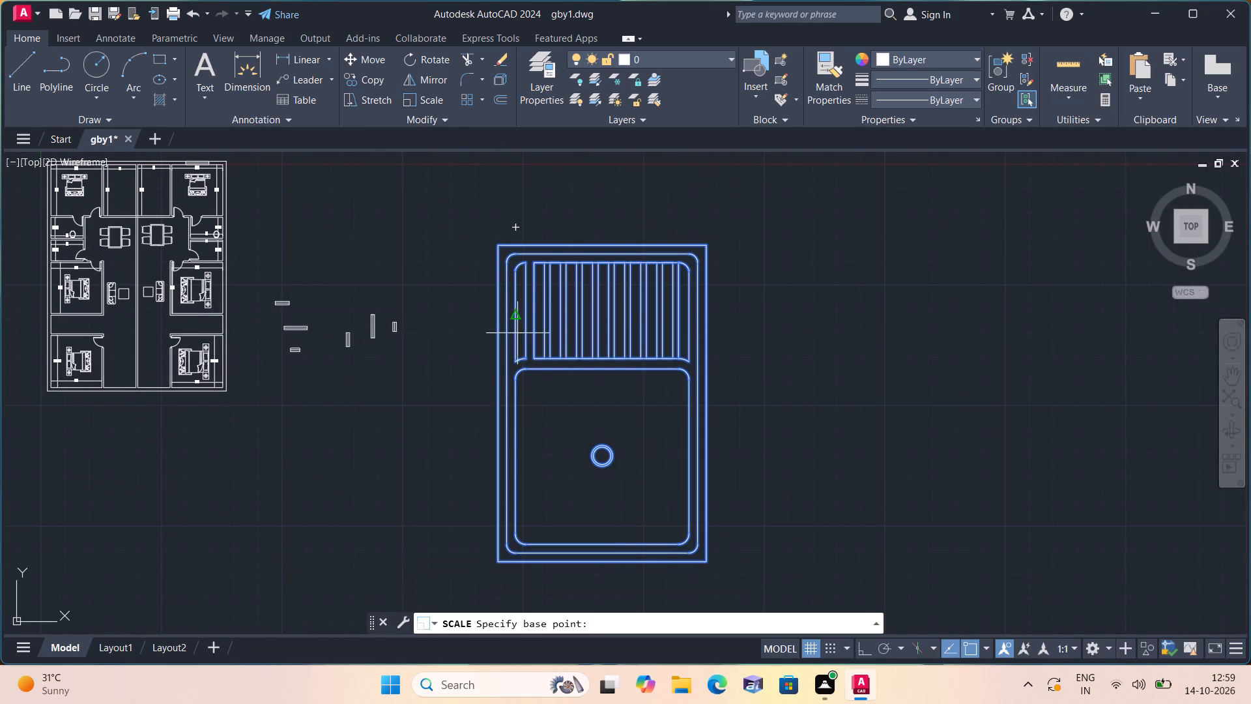
drag(563, 411, 562, 405)
click(562, 403)
Move the reduced sink into the west unit's 7' by 11' room, near its west wall.
click(568, 405)
click(568, 404)
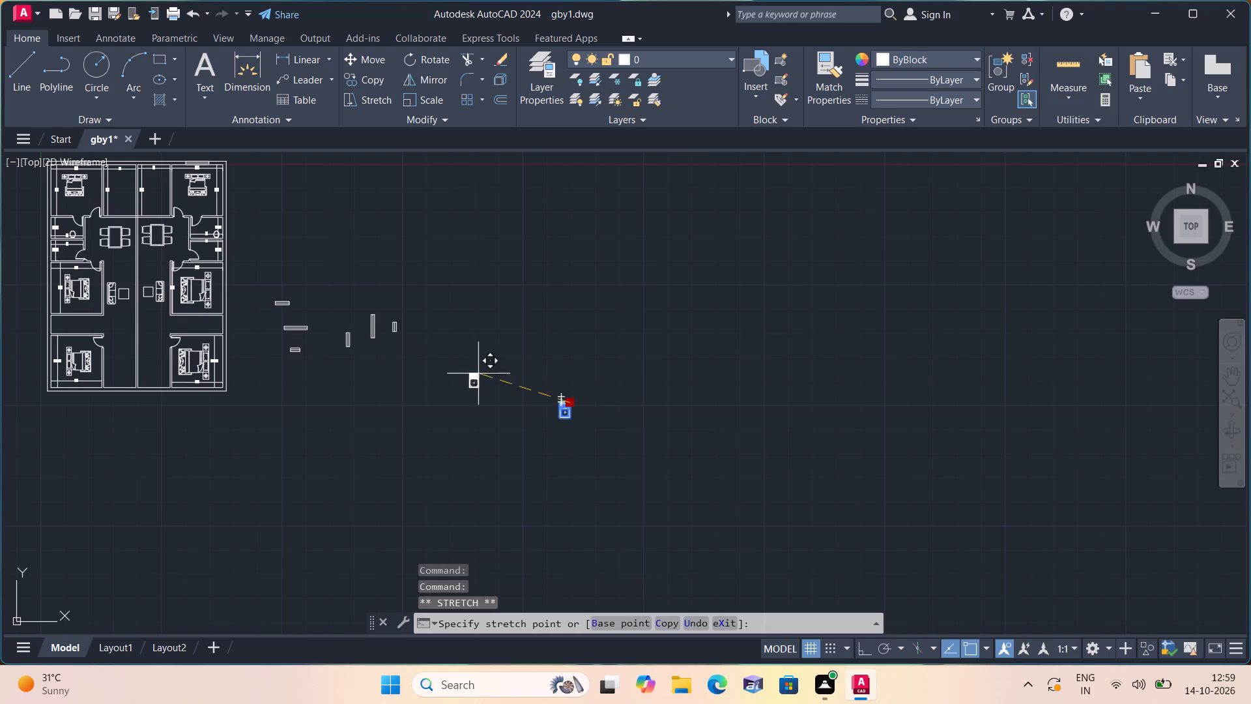
scroll(68, 181, up, 1)
middle_drag(124, 215, 280, 332)
scroll(283, 308, up, 3)
middle_drag(322, 291, 340, 331)
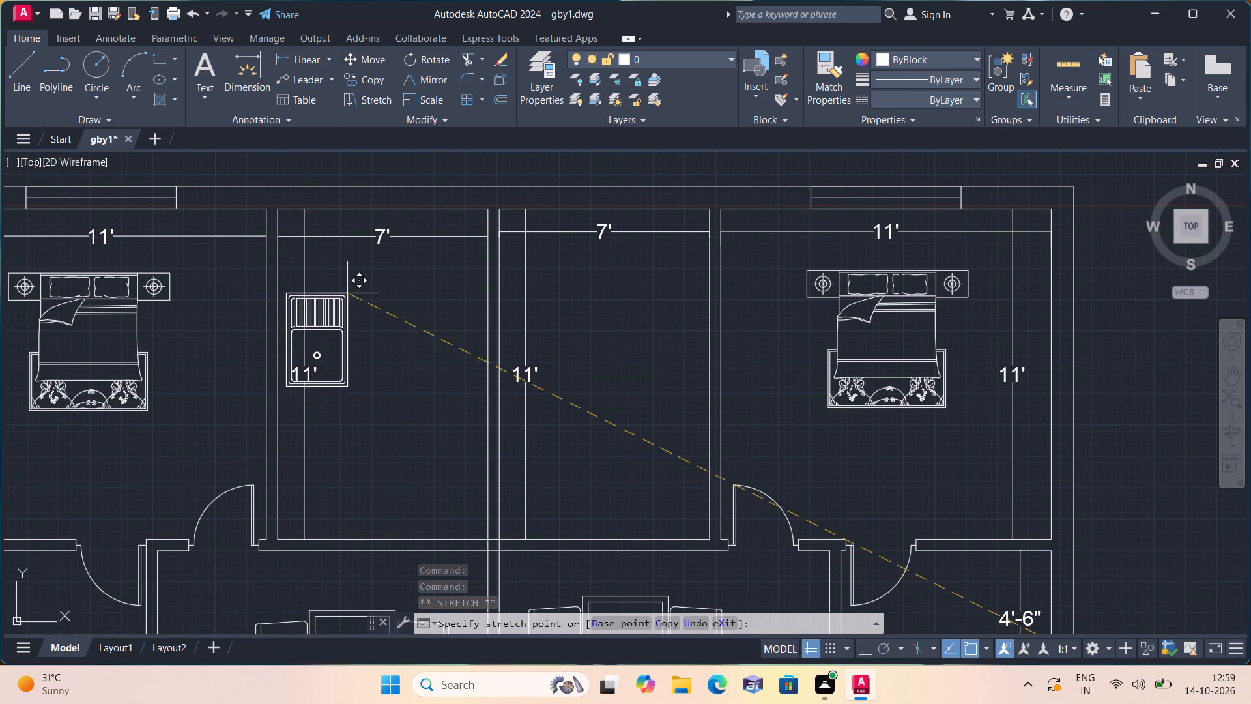
click(347, 281)
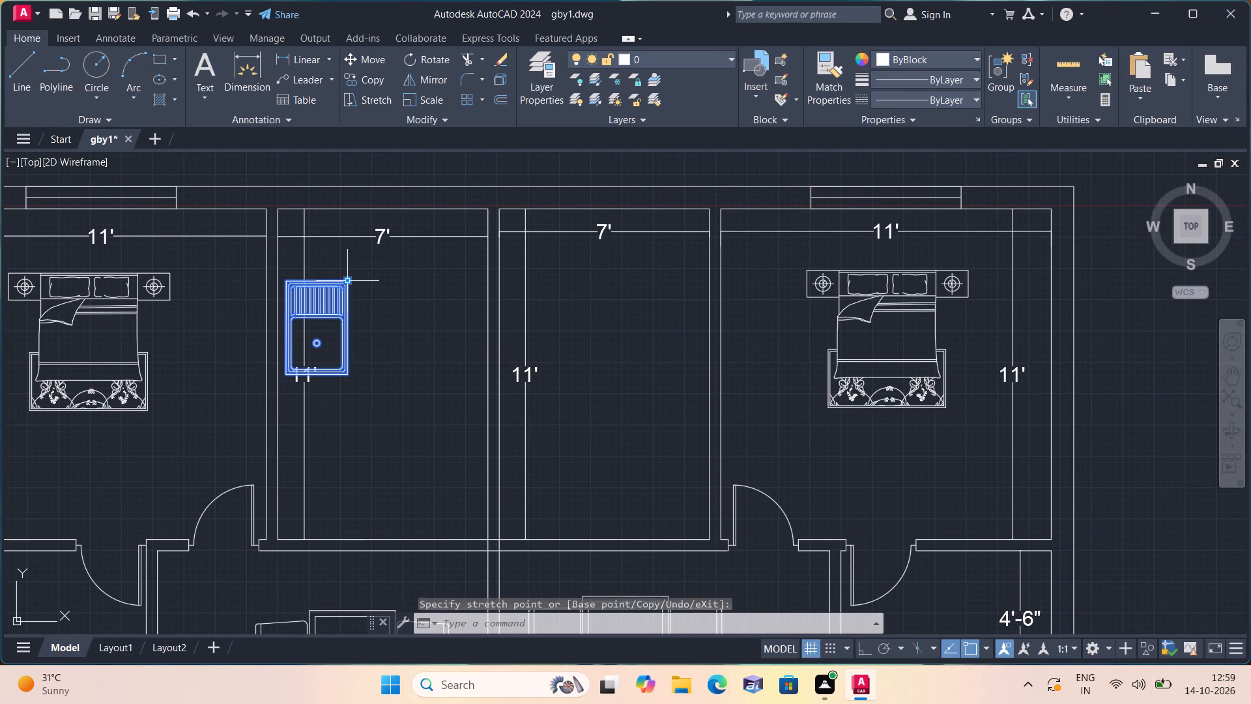
Scale down the sink in the west 7' by 11' room, using a base point inside the sink.
click(433, 96)
click(314, 321)
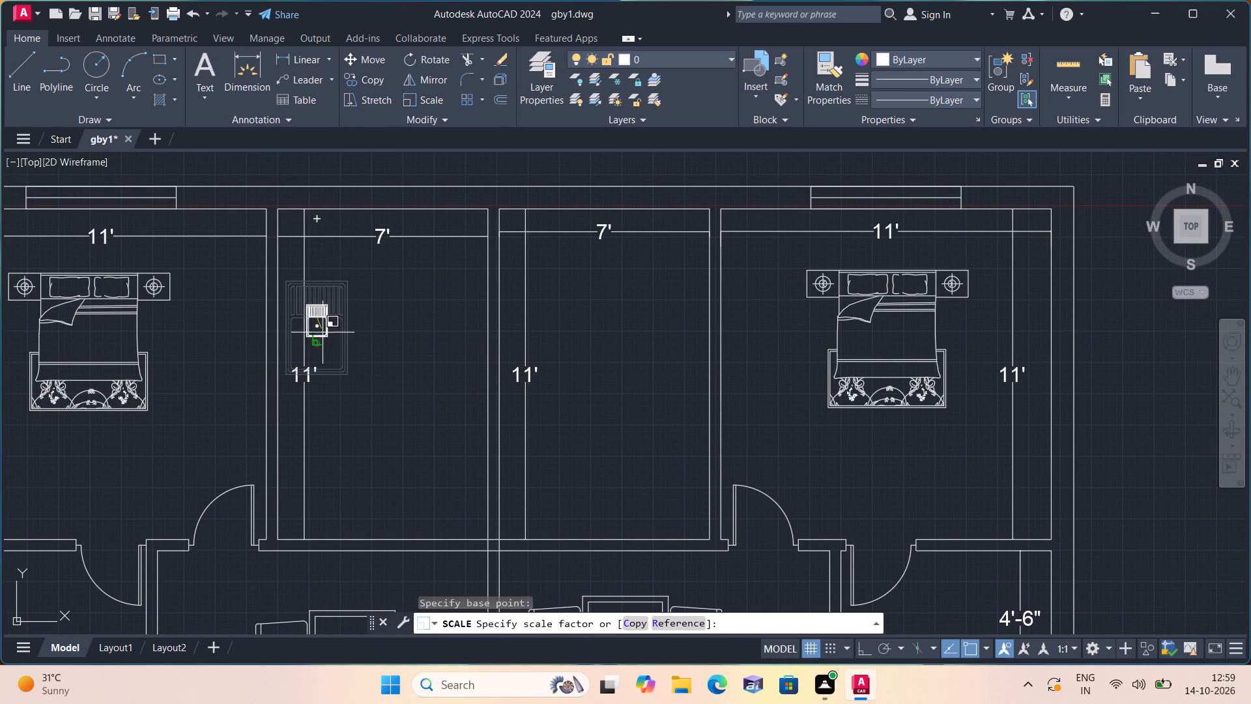
click(324, 343)
Shift the sink closer to the west wall of the west unit's 7' by 11' room.
click(325, 317)
click(332, 295)
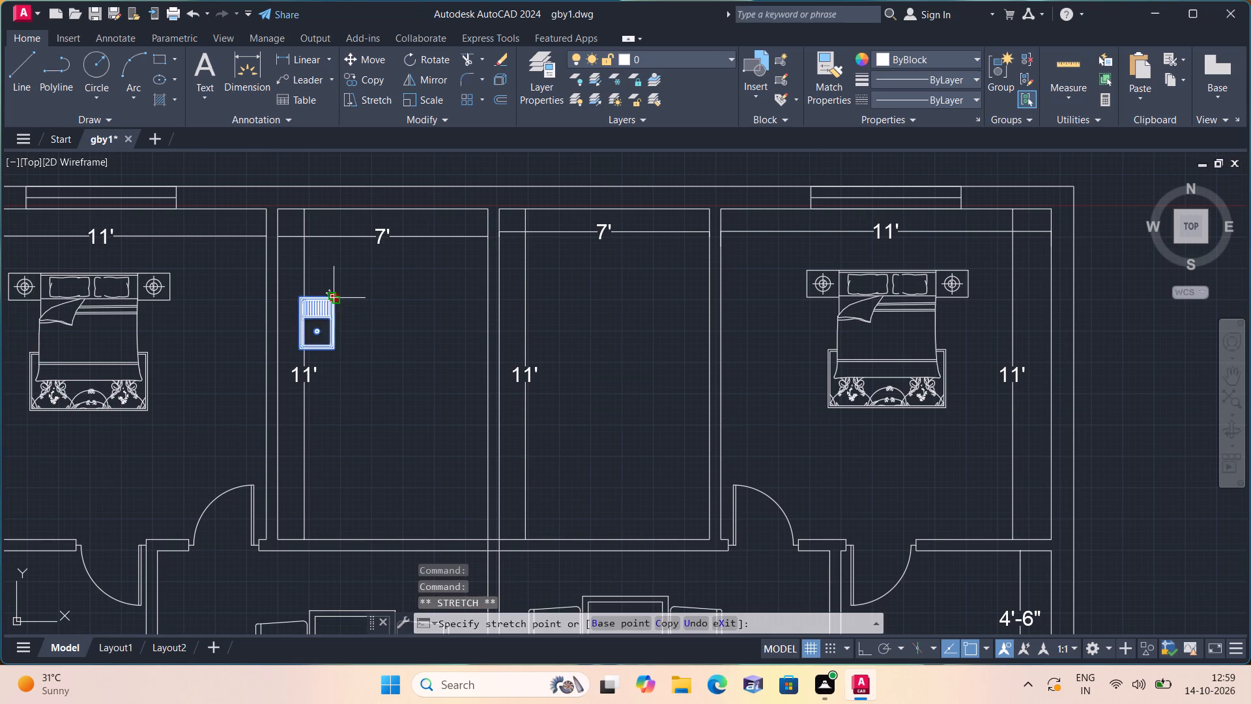
click(318, 304)
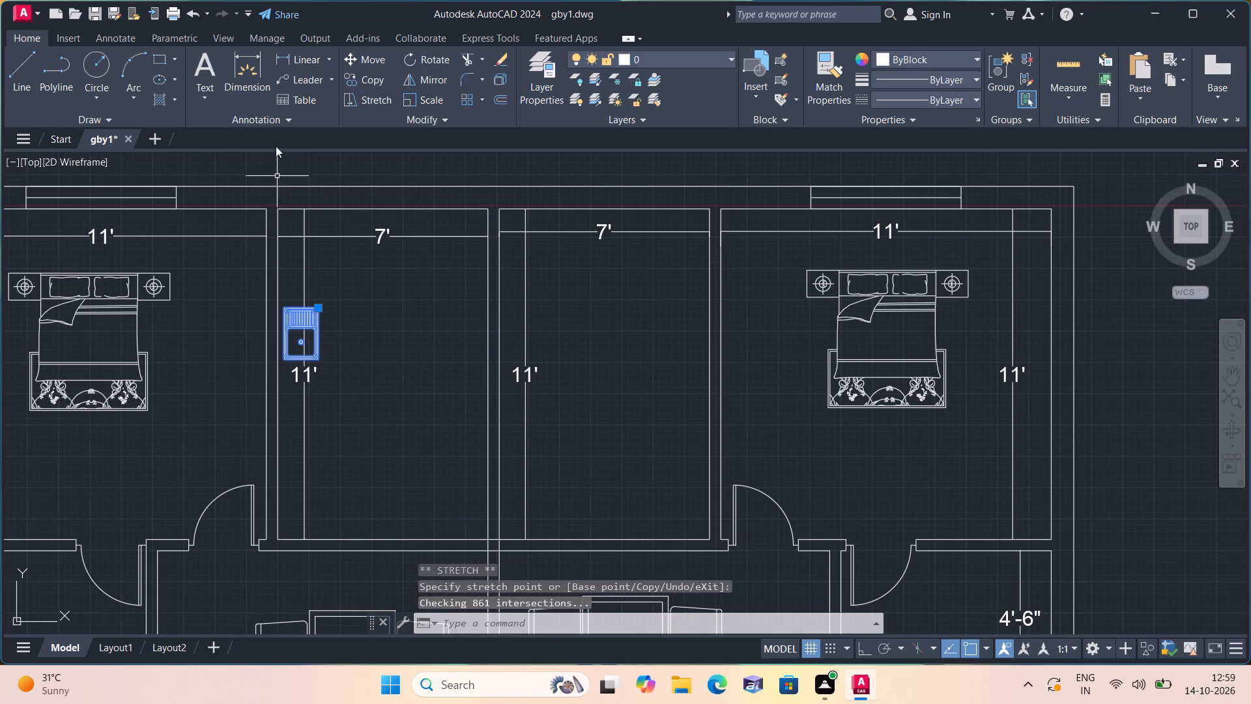
Copy the sink into the east unit's 7' by 11' room, beside its east wall.
click(365, 80)
click(295, 336)
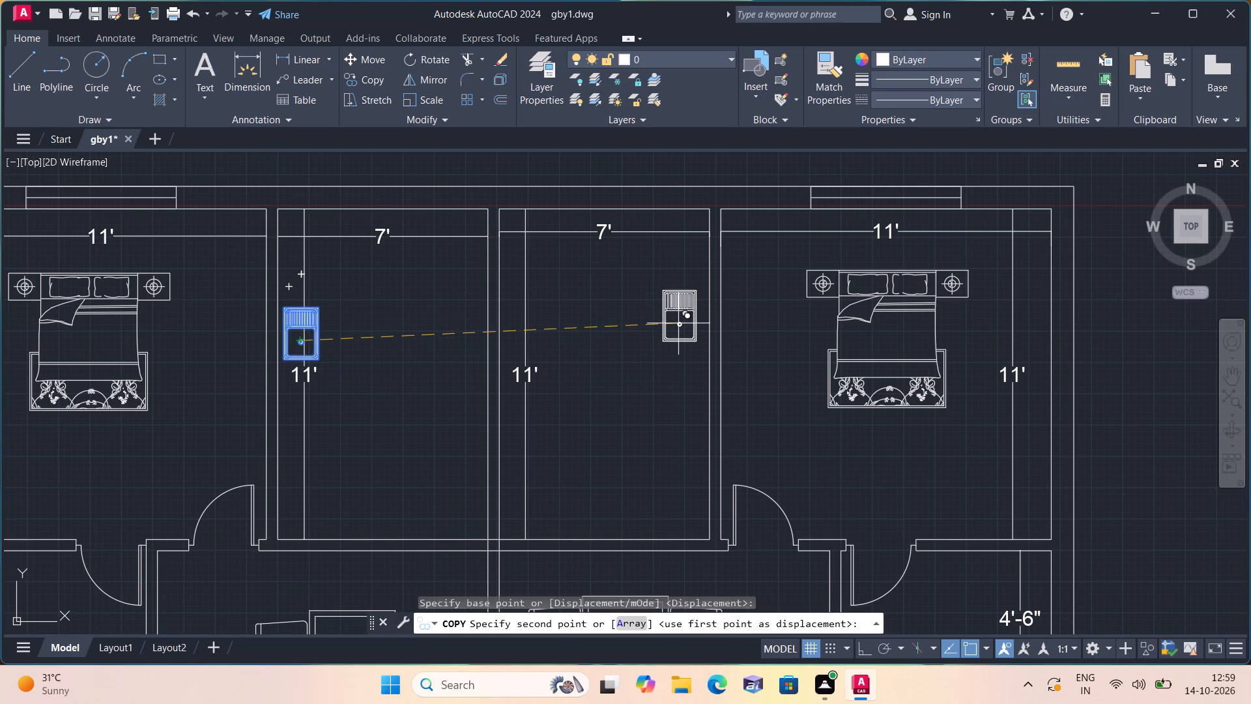
click(682, 324)
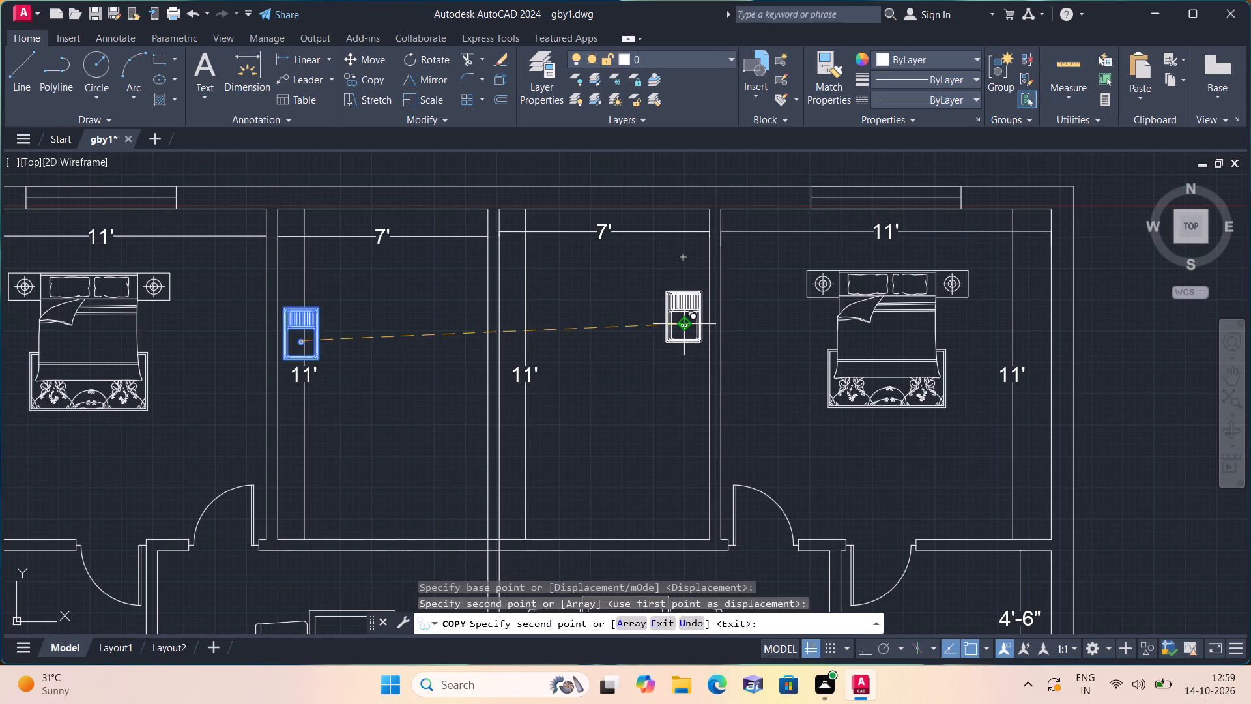
Move the loose two-burner stove block from its far-off location to the open area northeast of the floor plan.
key(Escape)
scroll(583, 302, down, 2)
middle_drag(621, 311, 432, 342)
scroll(431, 342, down, 2)
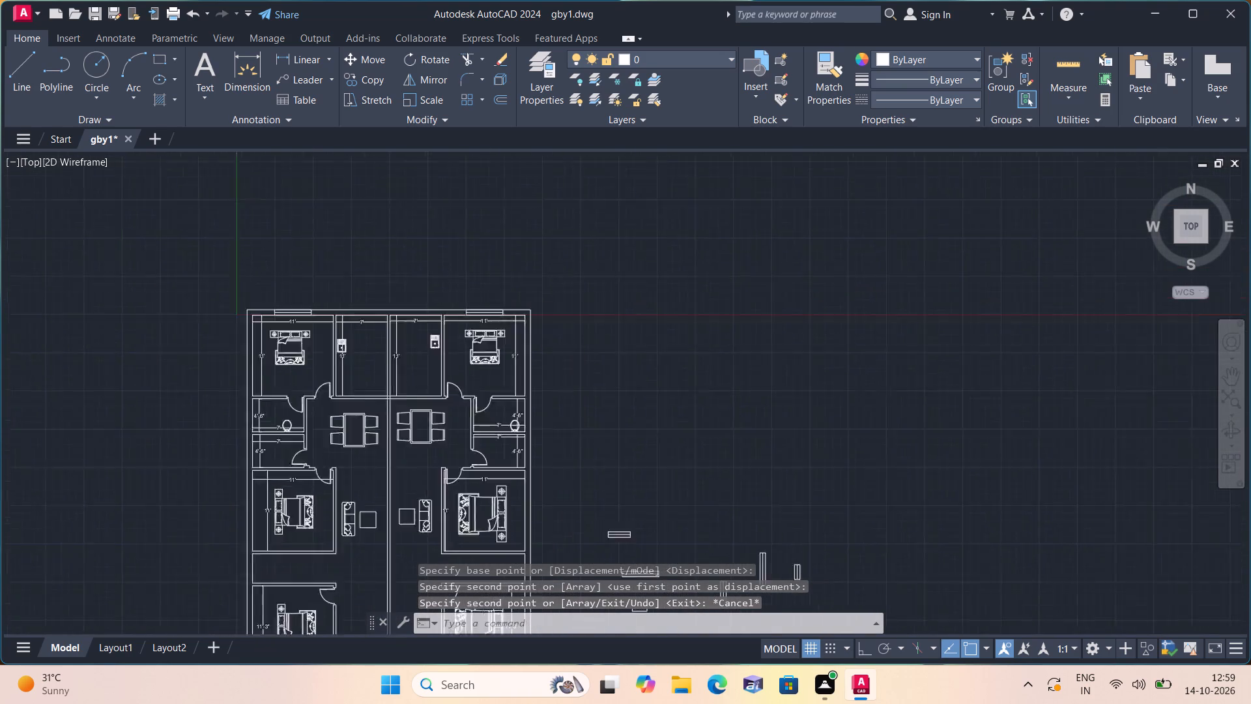
scroll(431, 342, down, 1)
middle_drag(679, 308, 557, 334)
scroll(579, 330, down, 4)
scroll(734, 289, down, 5)
middle_drag(726, 293, 647, 332)
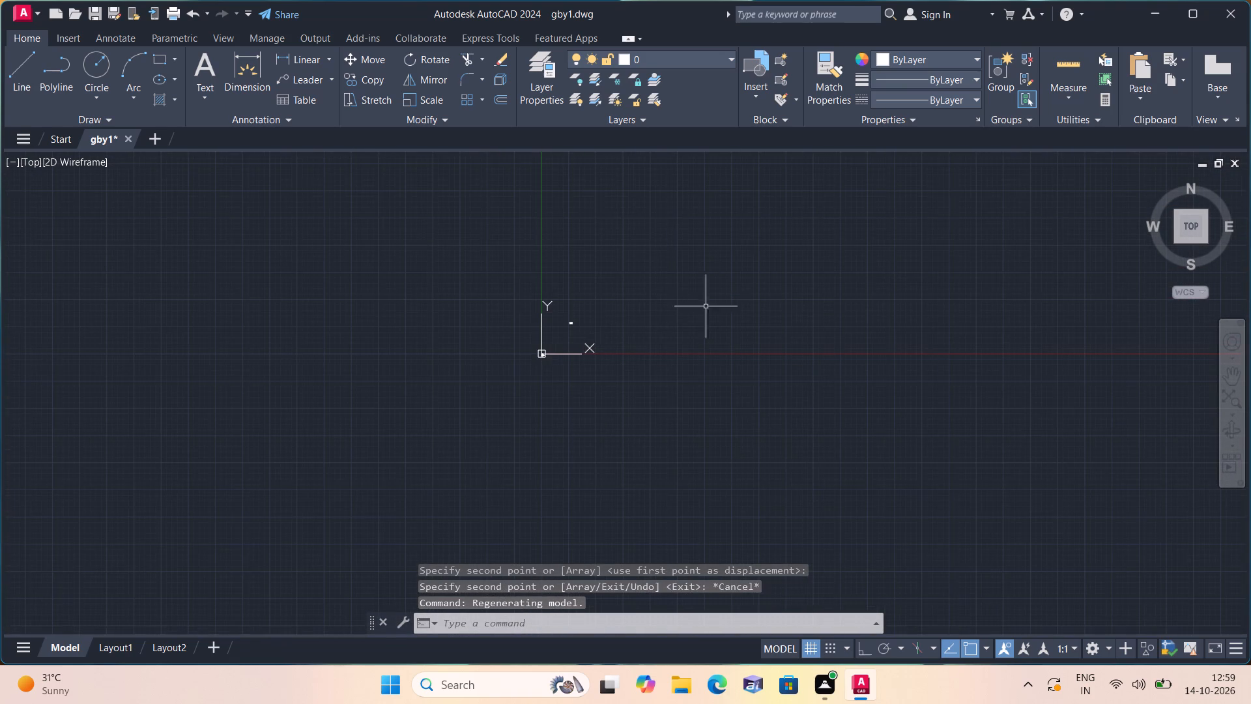
scroll(522, 330, up, 6)
drag(876, 460, 872, 446)
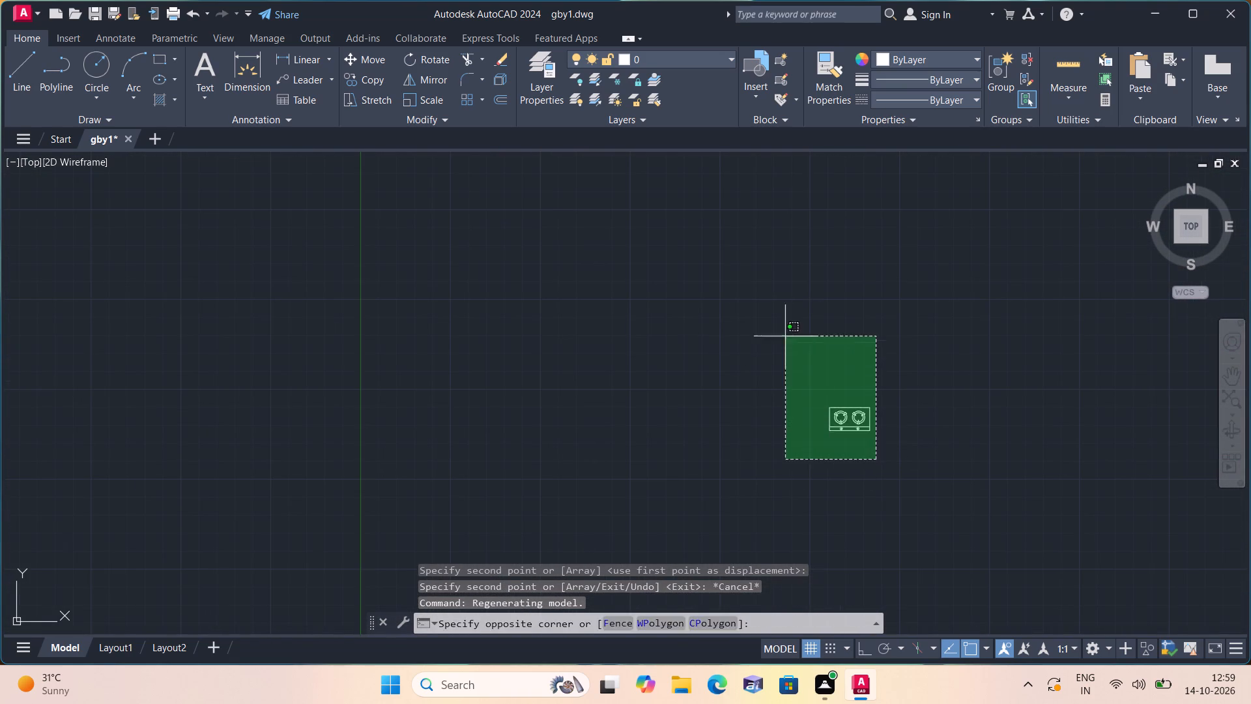
click(776, 333)
click(373, 64)
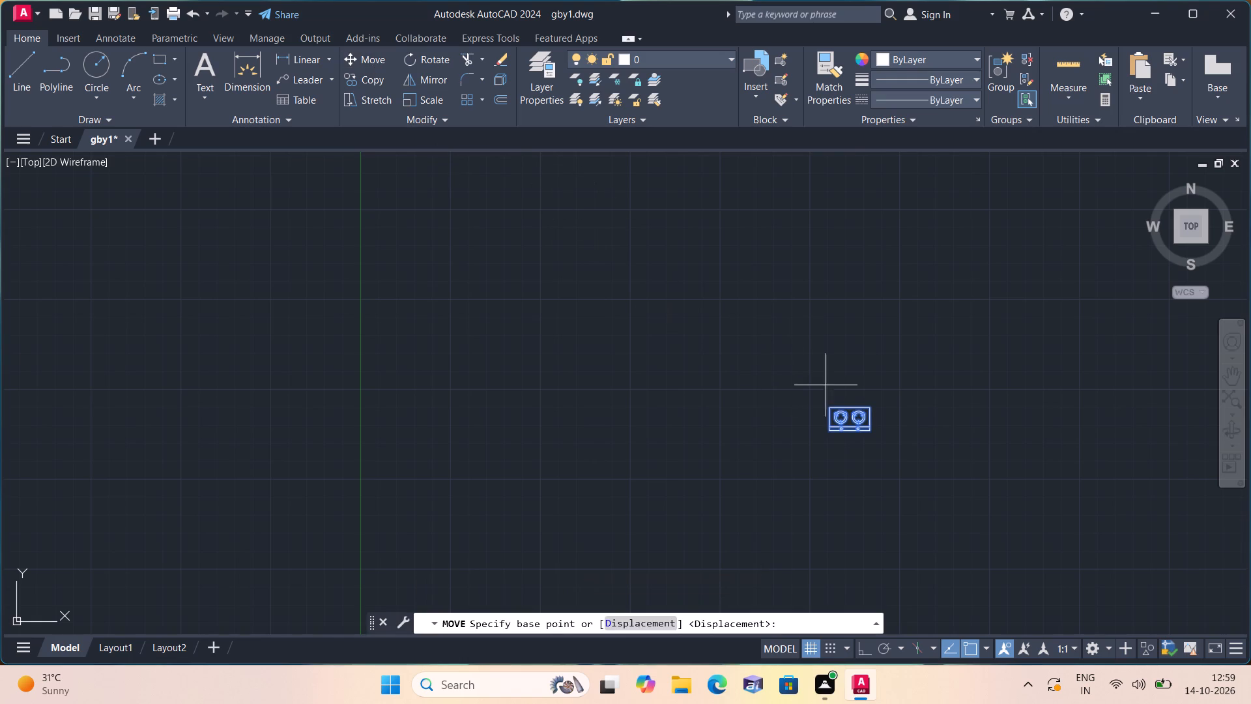
drag(838, 409, 831, 412)
middle_drag(579, 441, 485, 254)
scroll(556, 427, down, 1)
middle_drag(444, 476, 383, 269)
scroll(330, 372, up, 3)
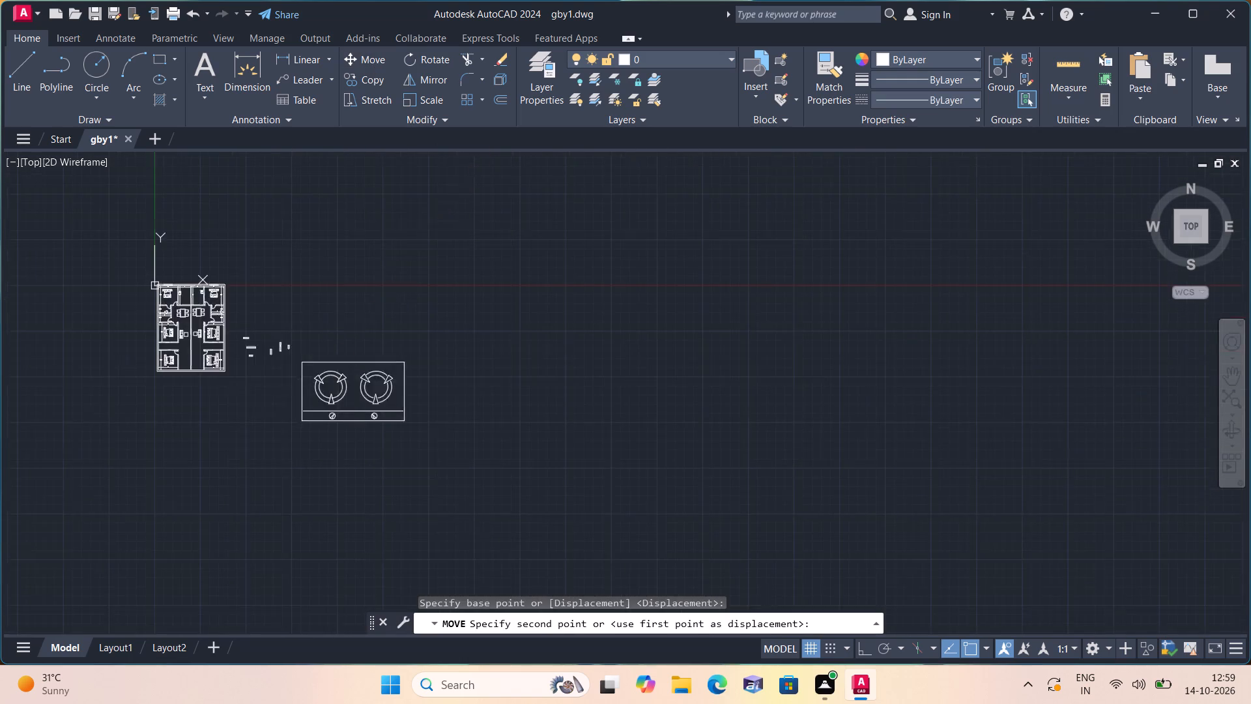
scroll(212, 297, up, 1)
middle_drag(172, 233, 208, 277)
click(385, 249)
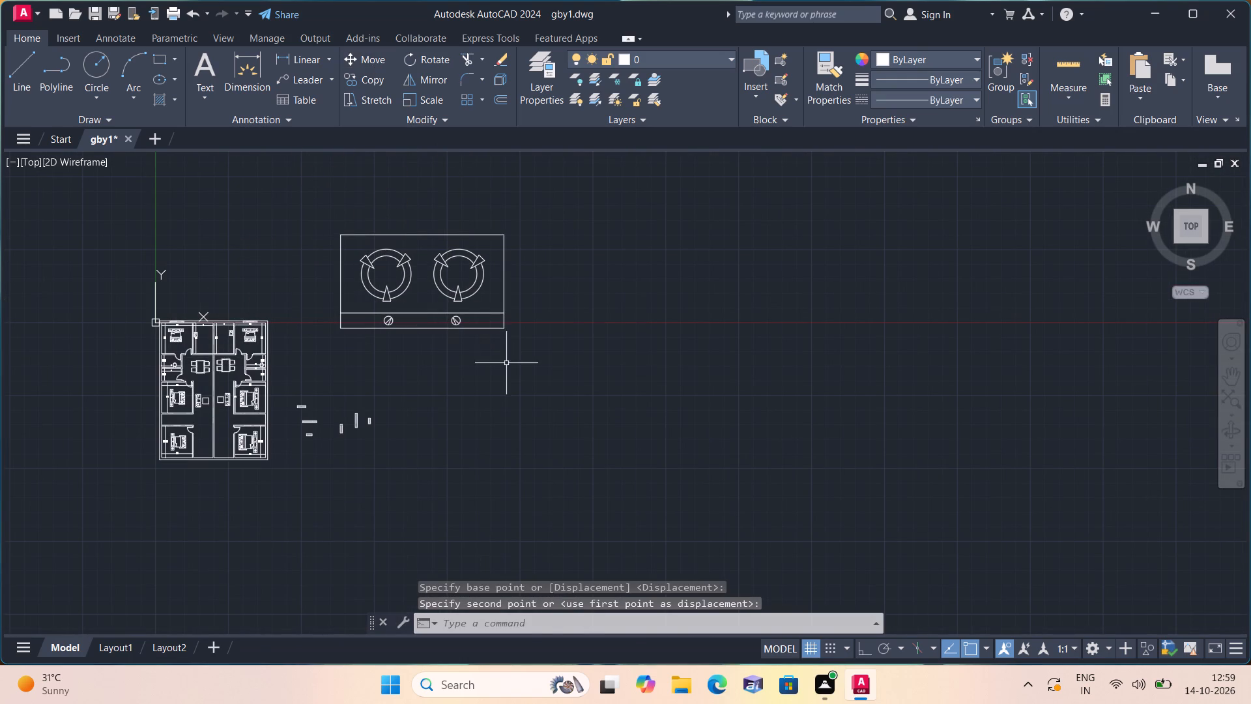
Scale down the stove block, using a base point midway between its two burners.
drag(548, 349, 525, 330)
click(324, 206)
drag(429, 103, 428, 116)
click(431, 102)
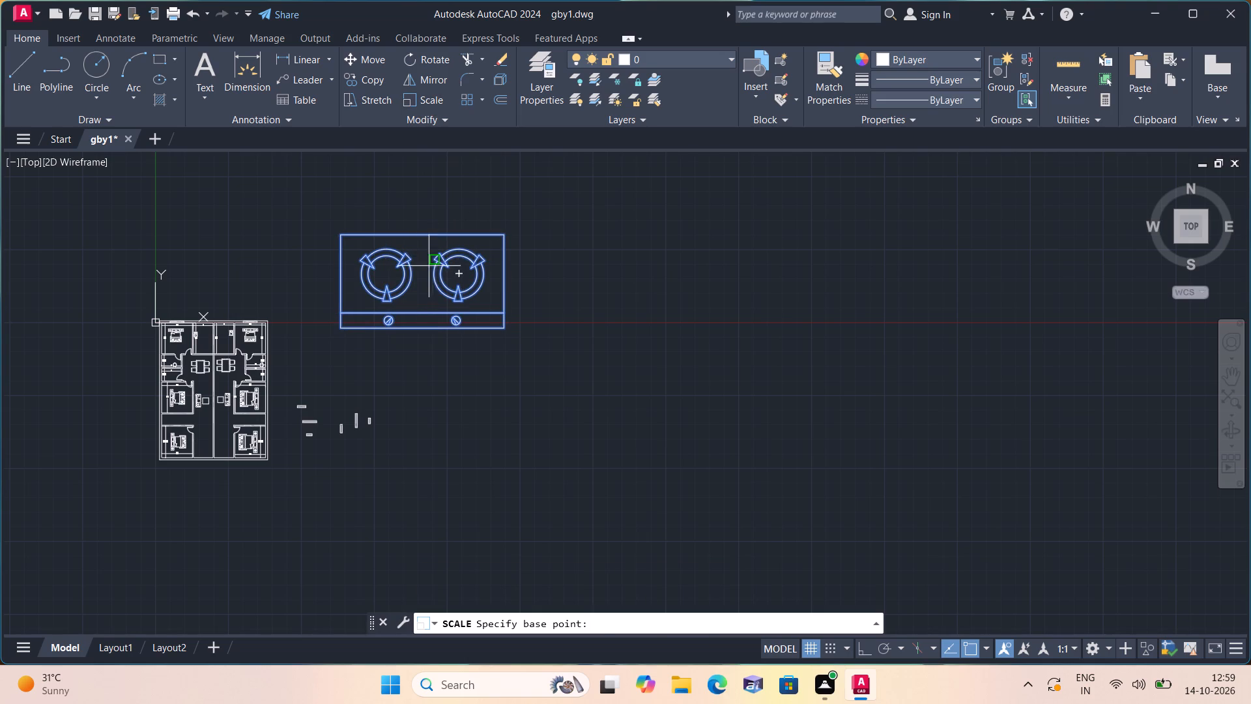
click(423, 274)
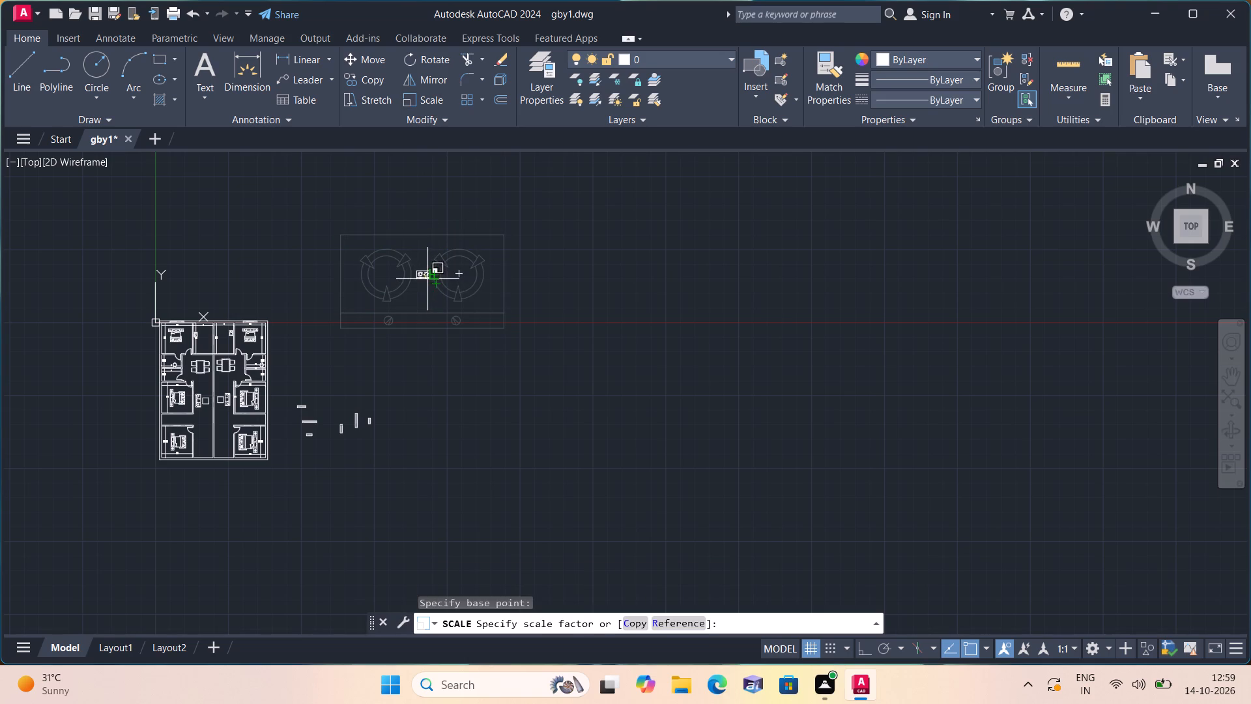
click(427, 279)
Move the reduced stove to just outside the plan's north wall, above the east unit's north bedroom.
drag(449, 302, 426, 280)
click(378, 245)
click(361, 60)
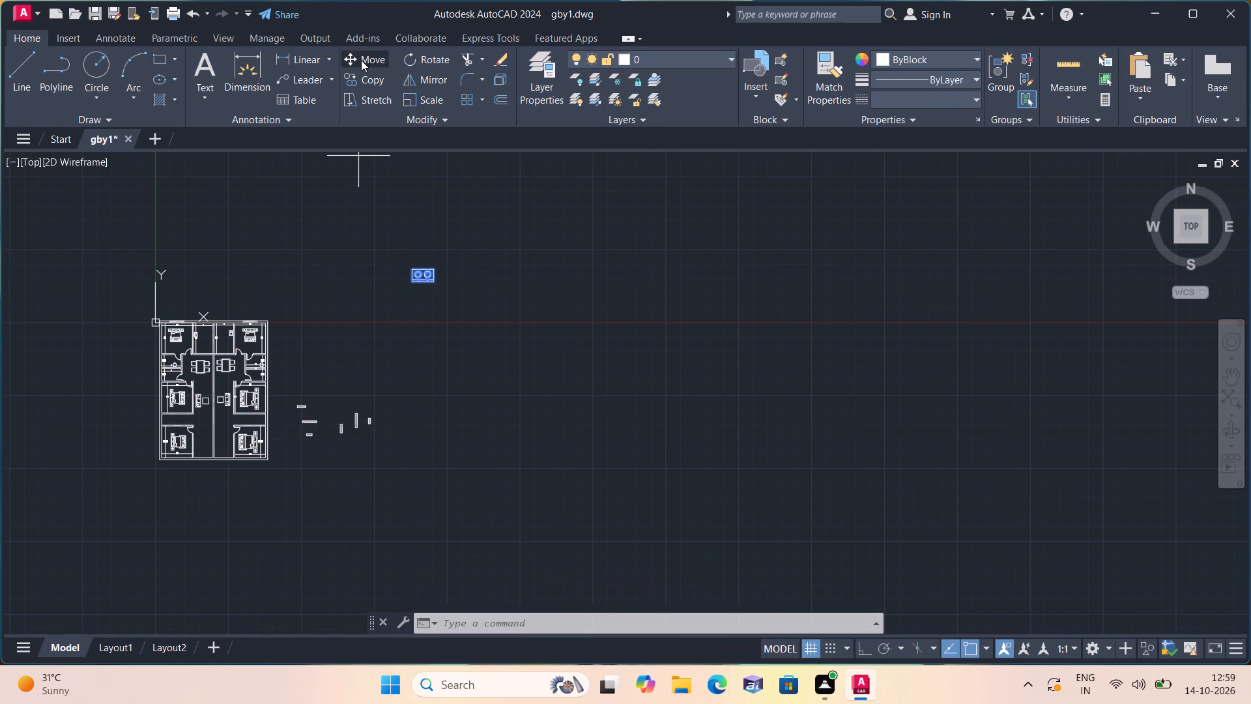
click(422, 267)
scroll(188, 319, up, 3)
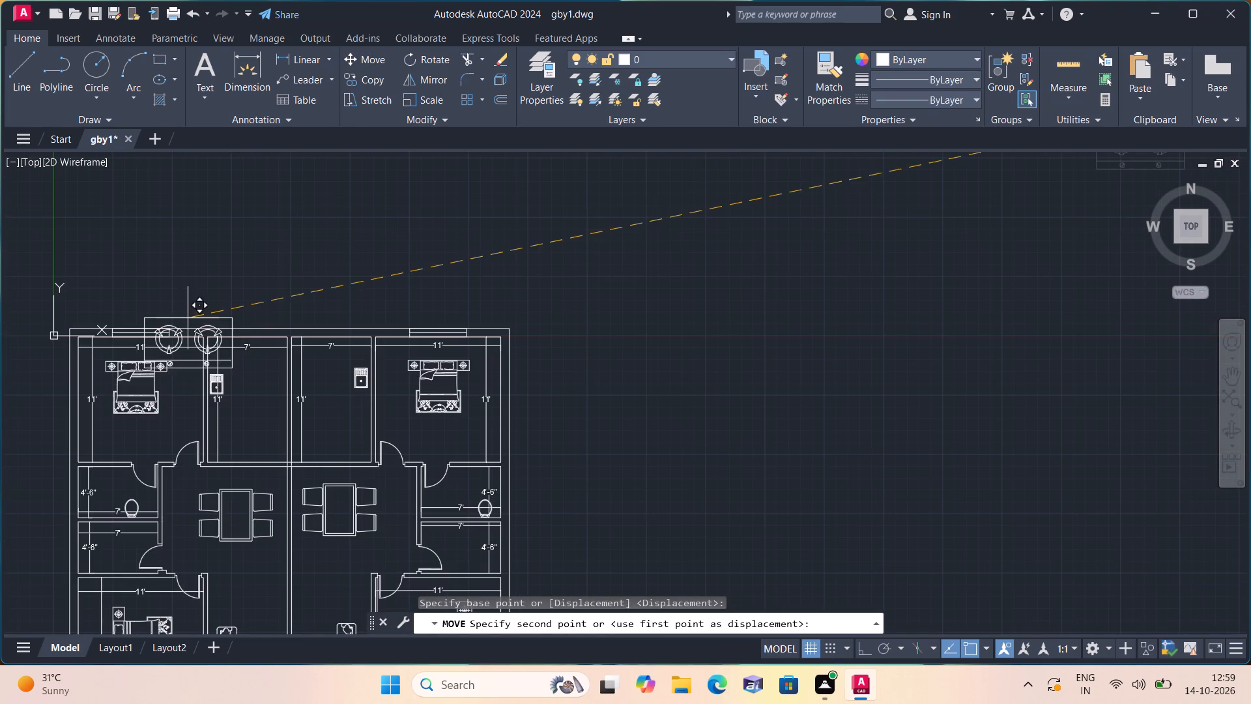
click(436, 250)
Scale down the stove again about its centre until it fits the plan's kitchen fixtures.
click(502, 314)
click(341, 212)
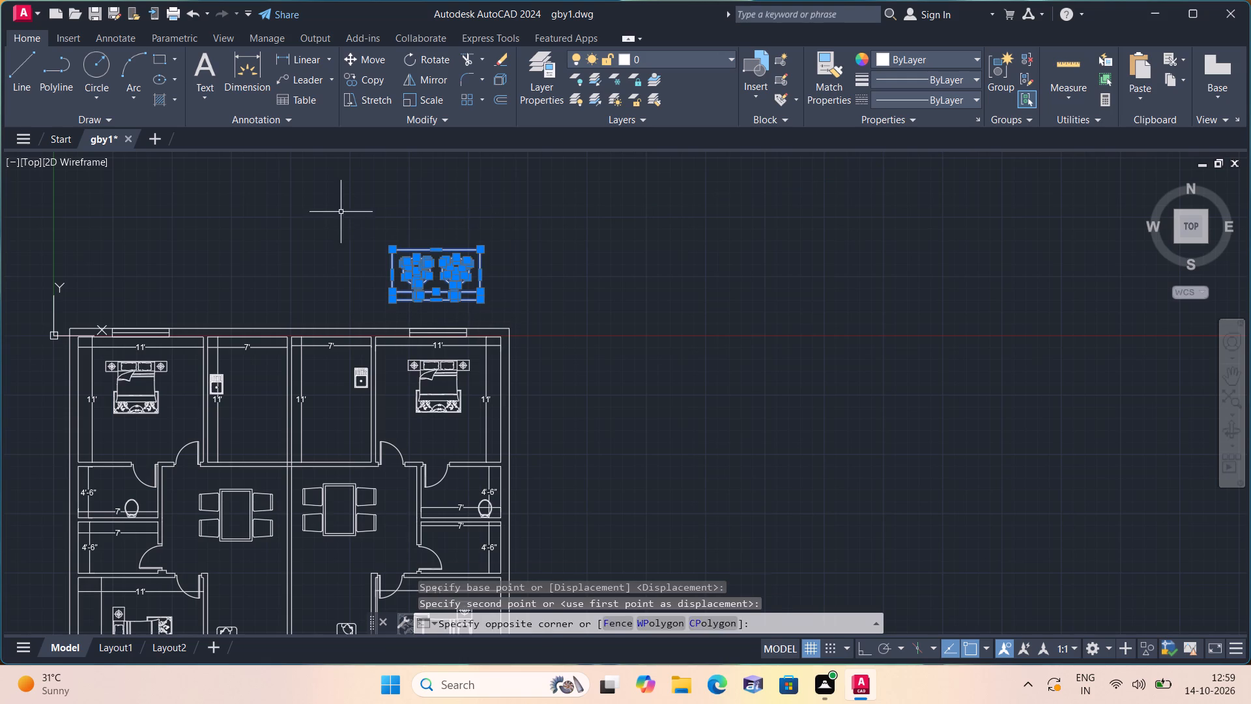
click(431, 98)
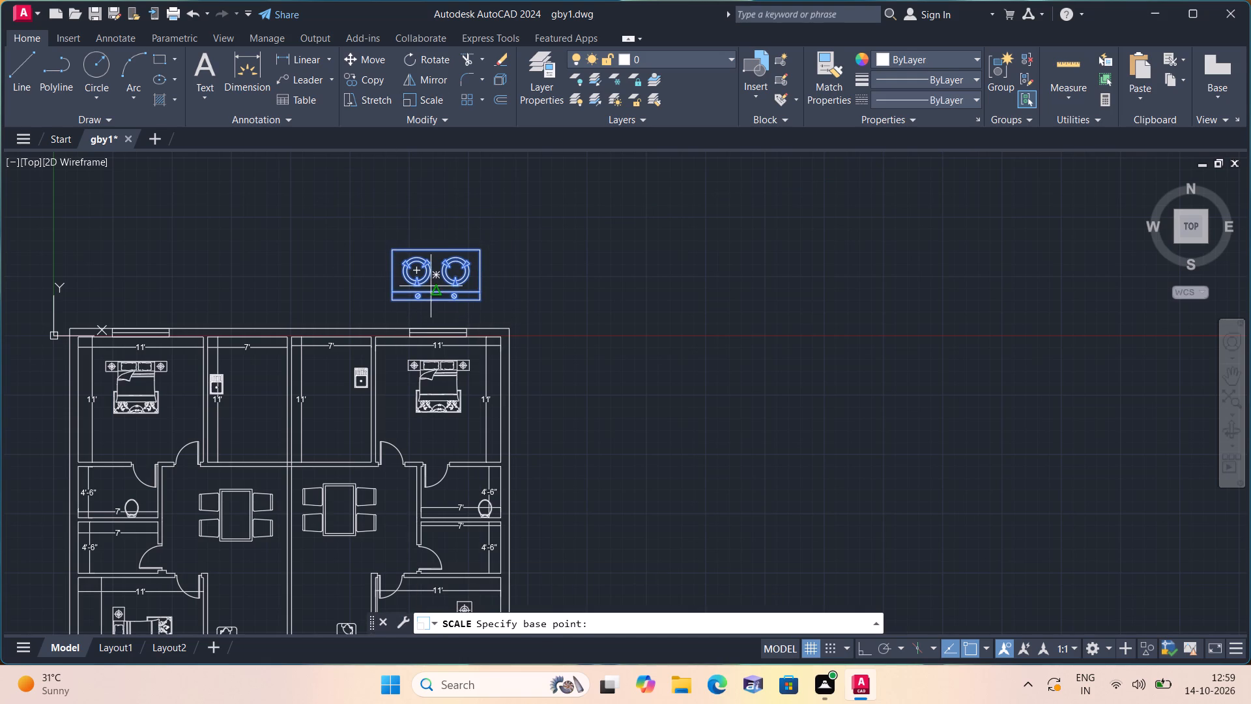
click(437, 276)
click(441, 282)
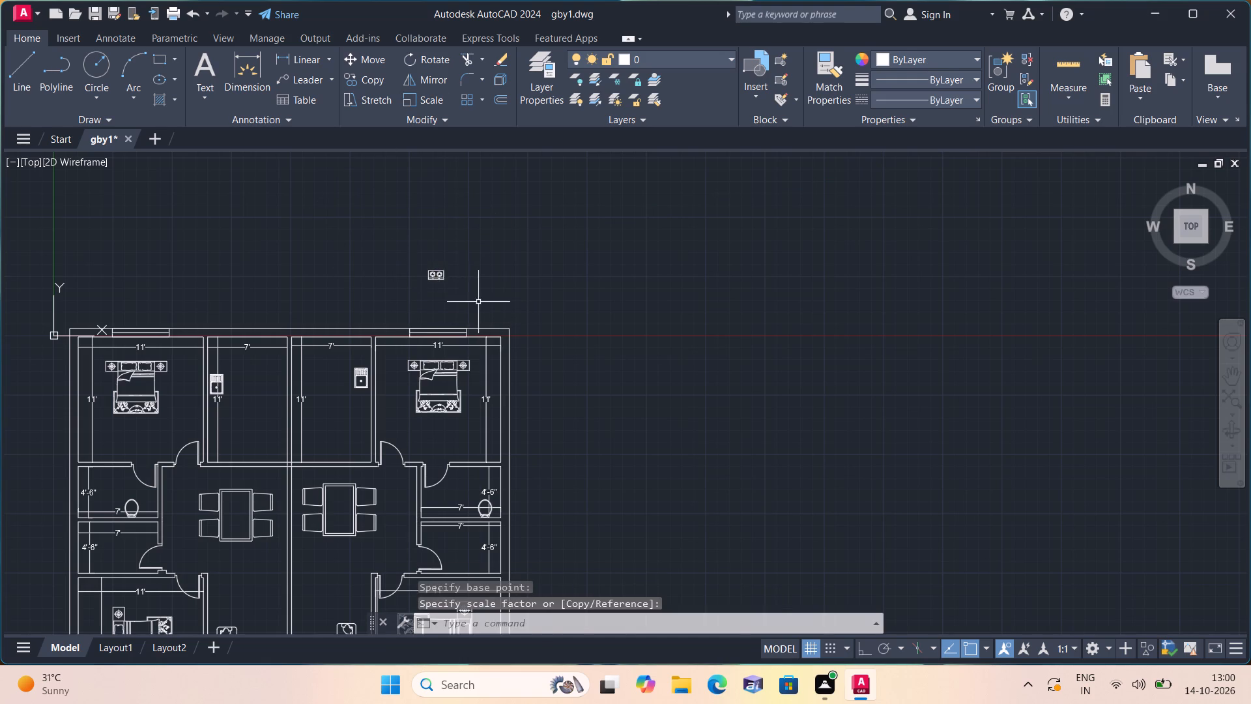
Move the stove into the west unit's 7' by 11' room, near the north wall and east of the 7' dimension text.
drag(478, 302, 458, 285)
click(414, 257)
click(370, 56)
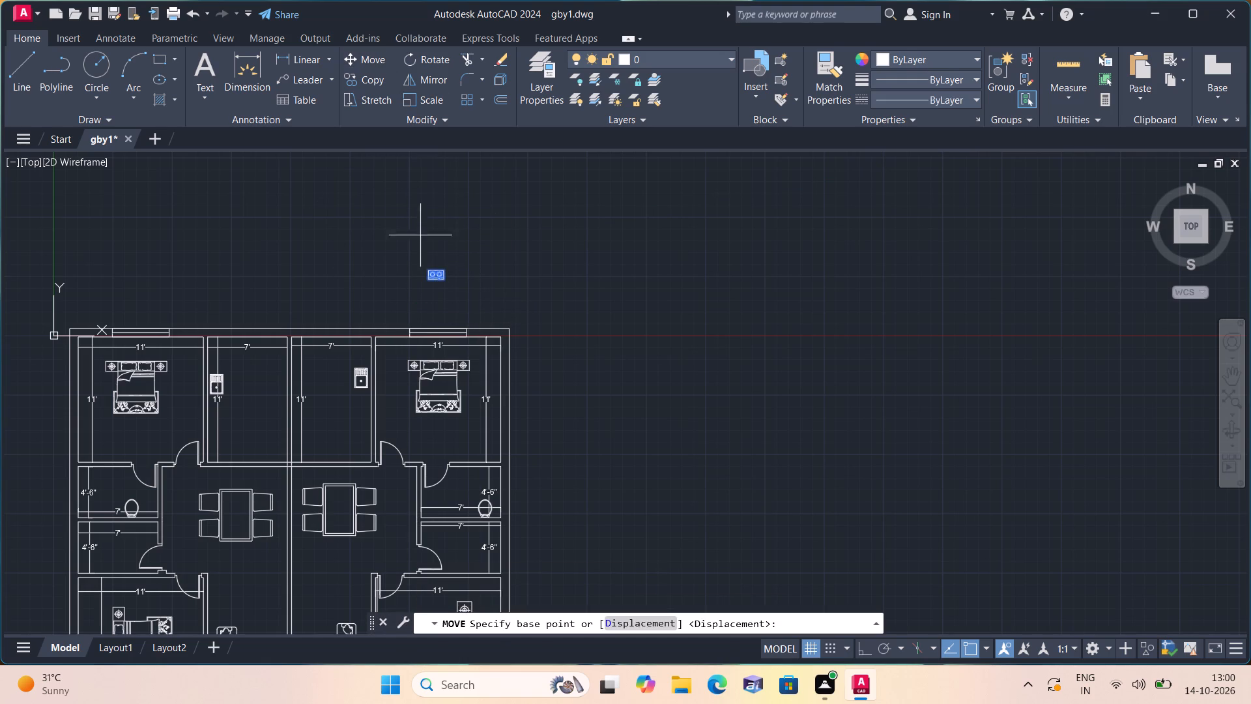
click(440, 271)
scroll(267, 345, up, 3)
middle_drag(199, 404, 276, 331)
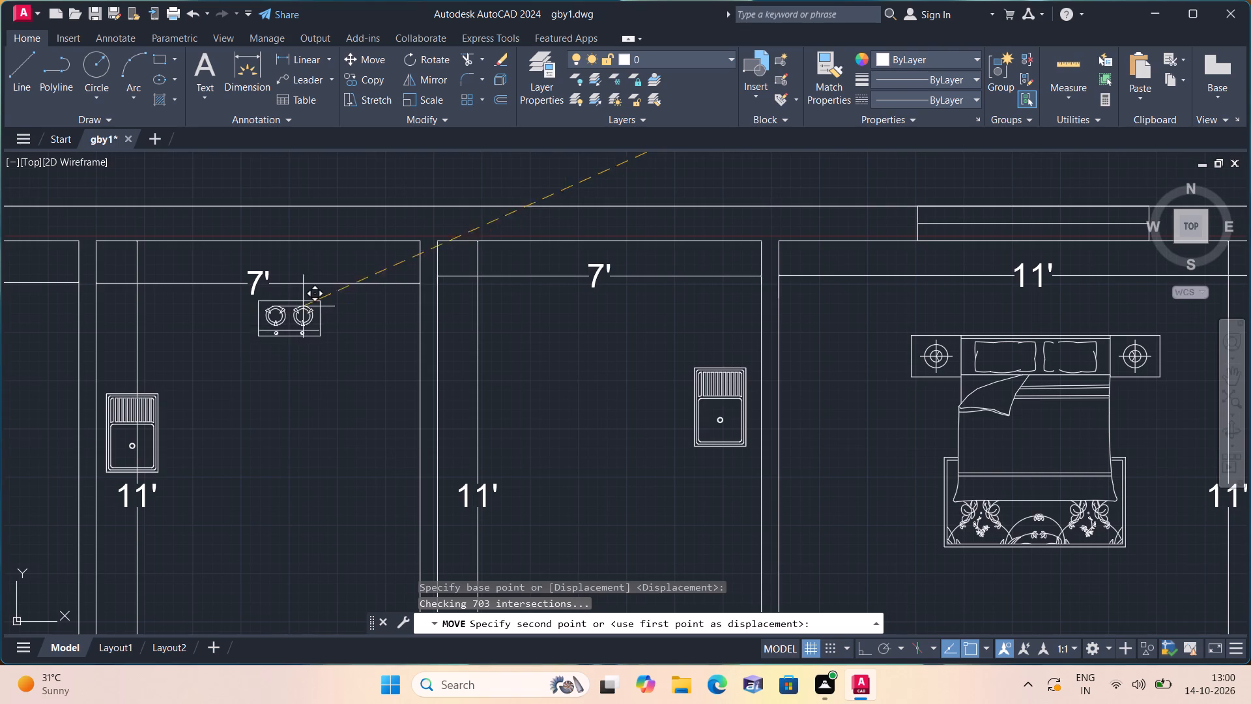
click(336, 267)
Copy the whole stove into the east unit's 7' by 11' room, near the north wall and west of the 7' dimension text.
scroll(339, 294, up, 3)
click(424, 319)
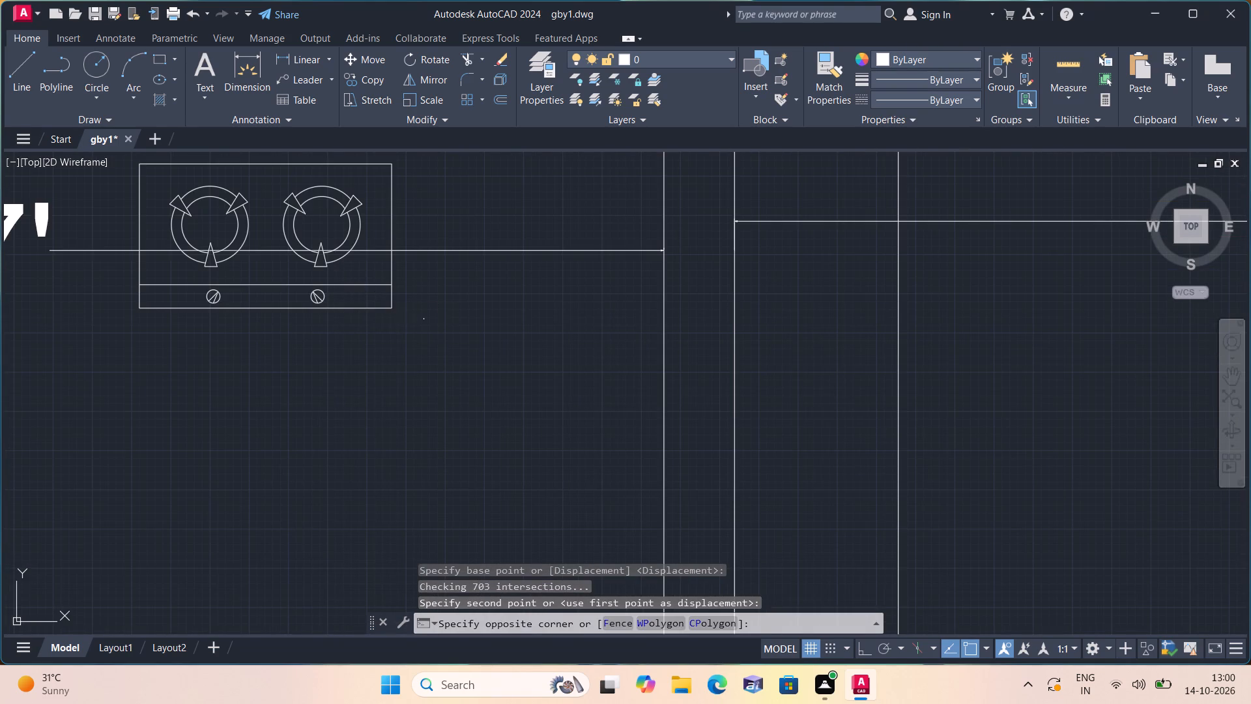
click(156, 259)
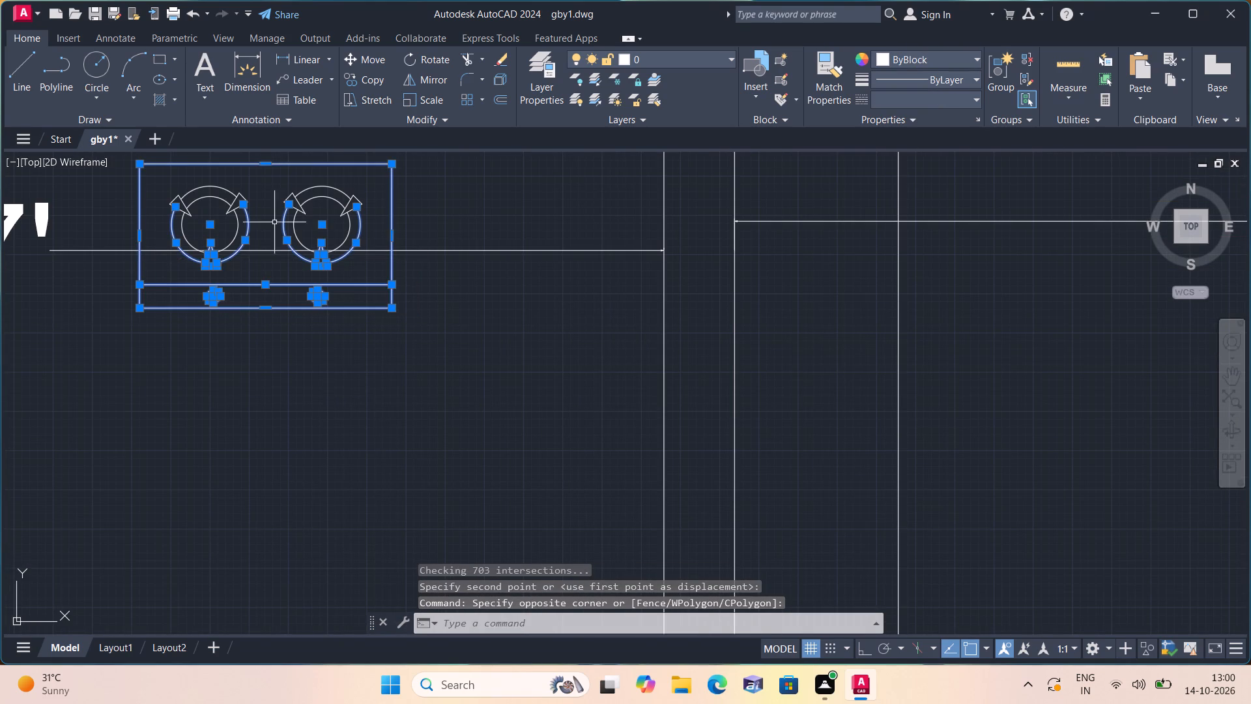
middle_drag(279, 222, 372, 329)
drag(532, 338, 519, 332)
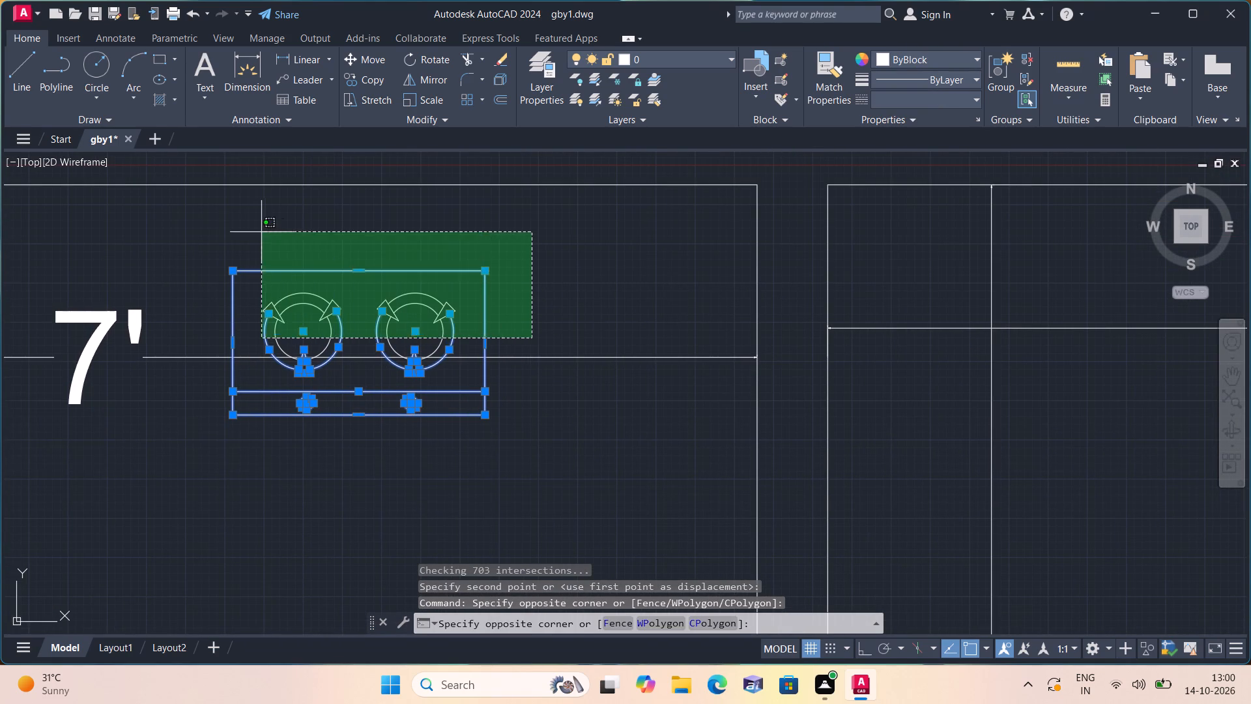
click(253, 235)
drag(373, 74, 373, 113)
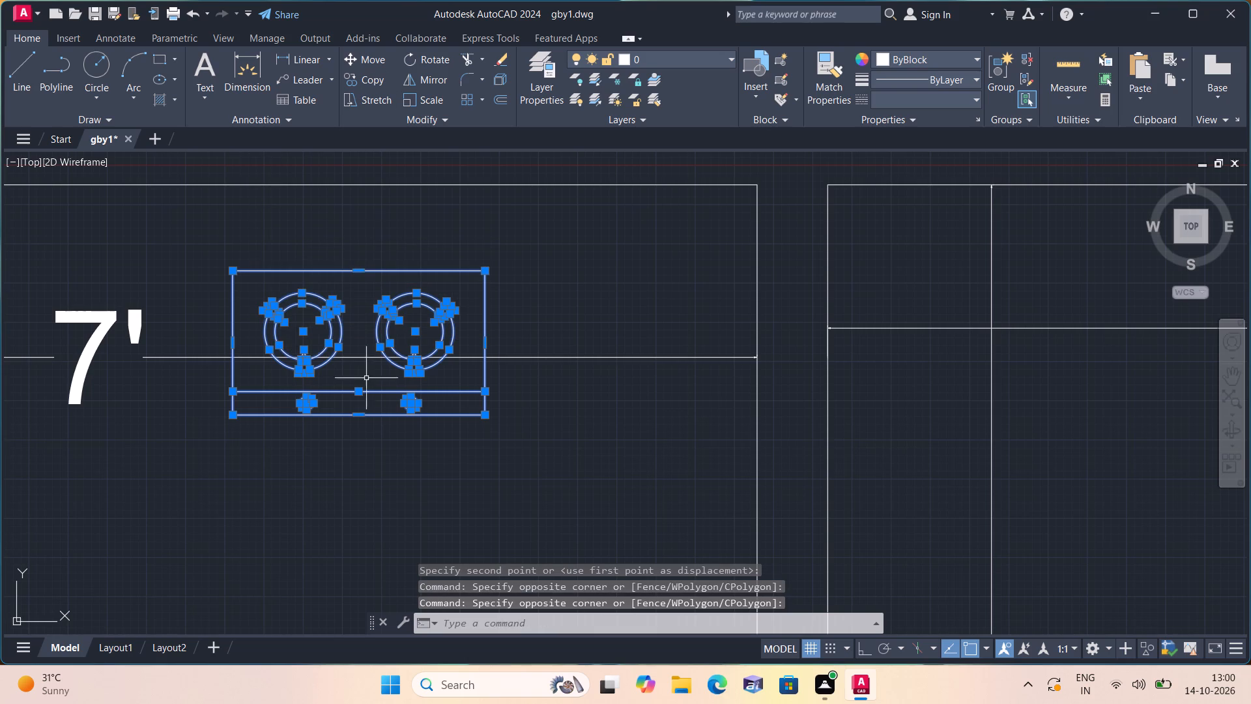
click(372, 75)
click(353, 327)
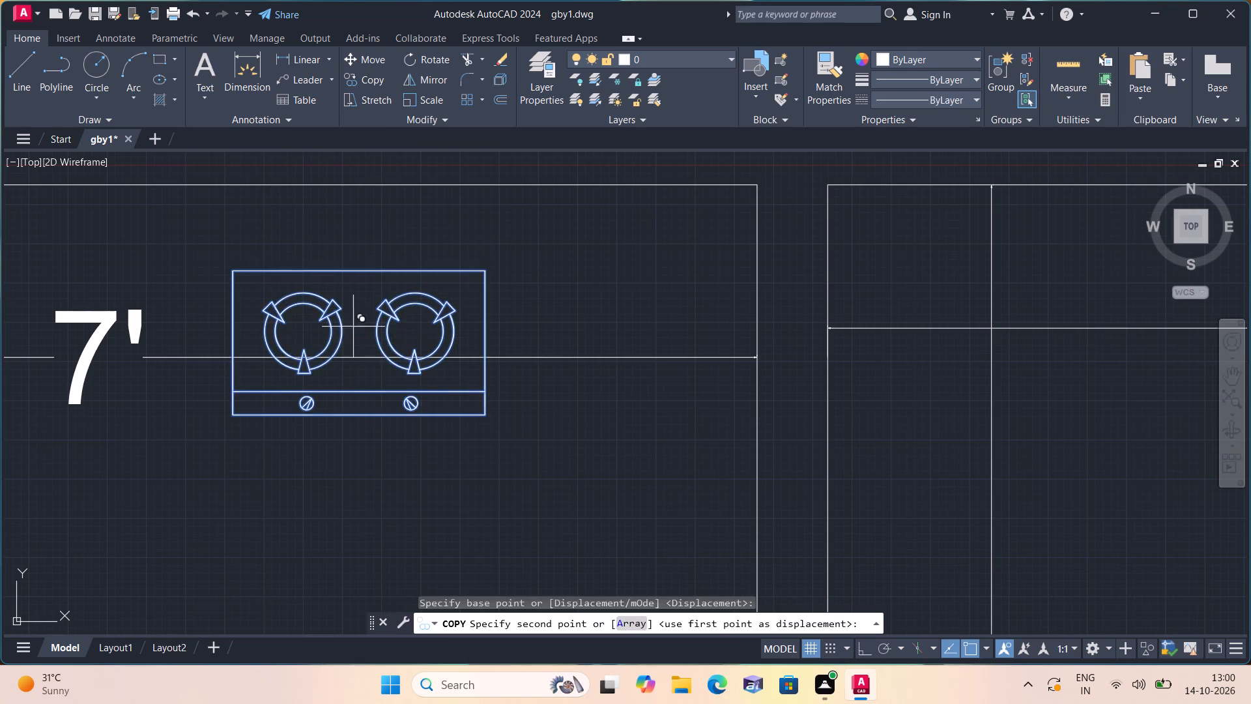
scroll(496, 321, down, 2)
middle_drag(495, 321, 345, 322)
scroll(485, 323, down, 1)
scroll(308, 313, down, 1)
scroll(423, 323, up, 3)
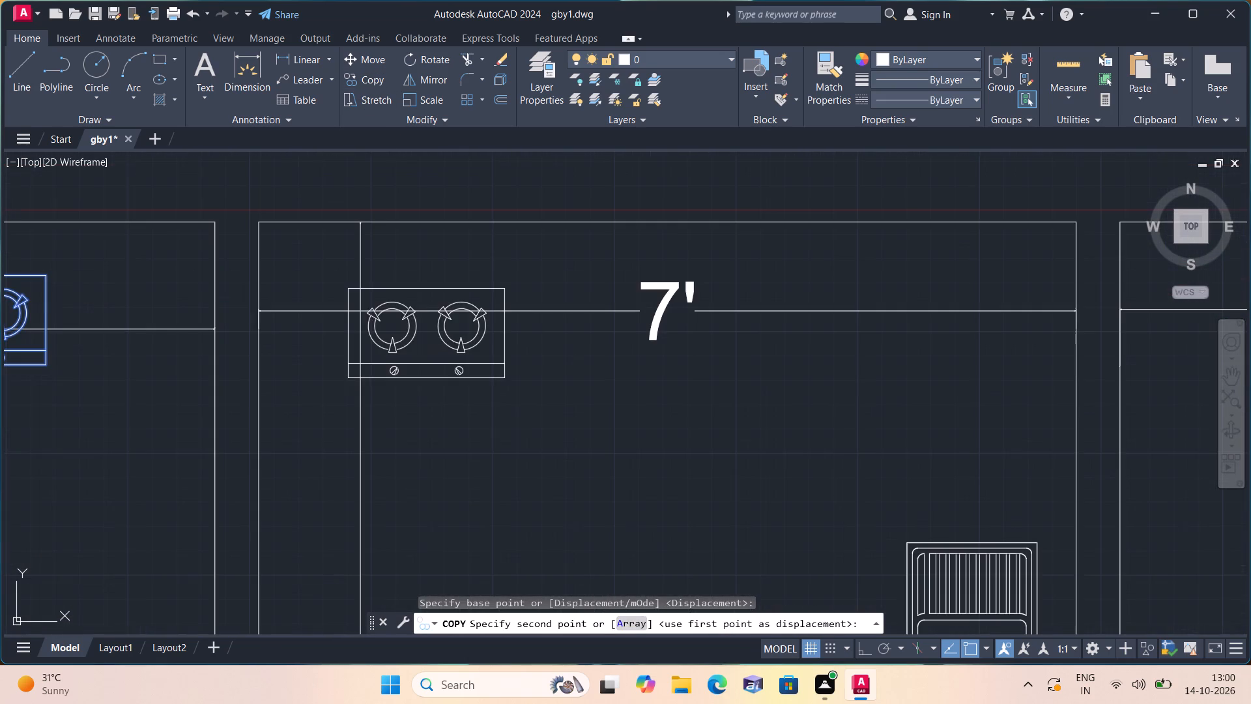
click(461, 300)
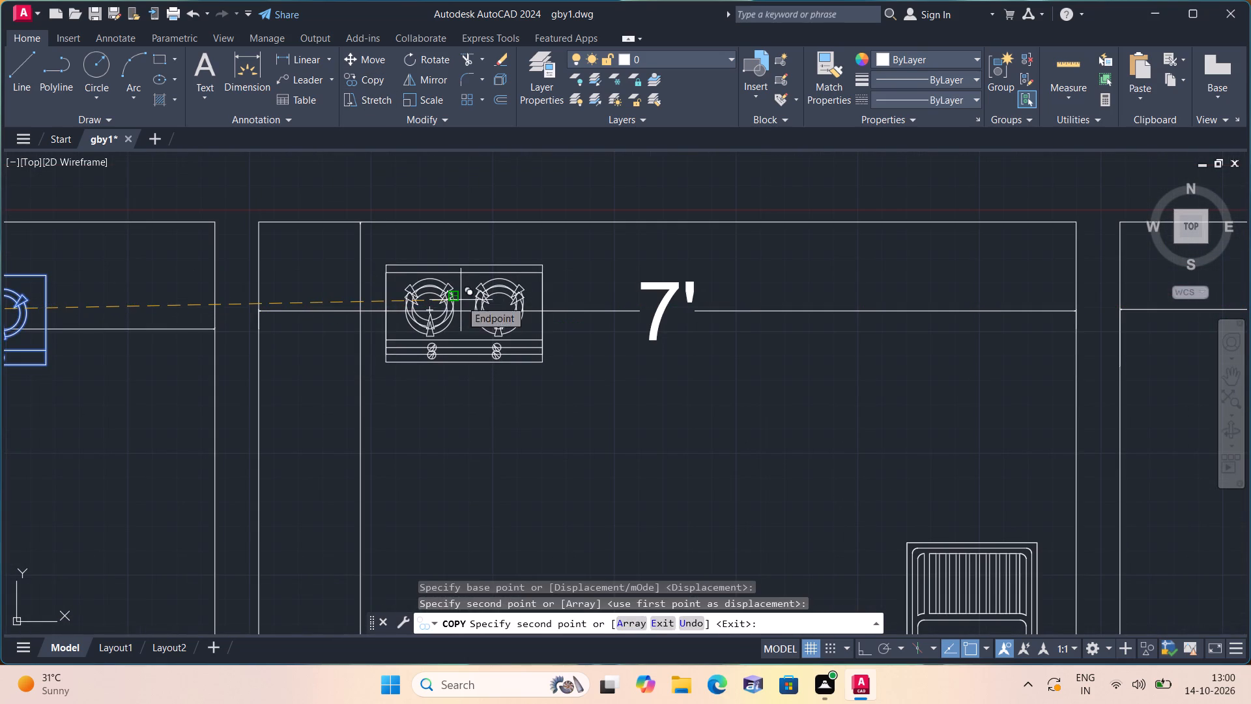
key(Escape)
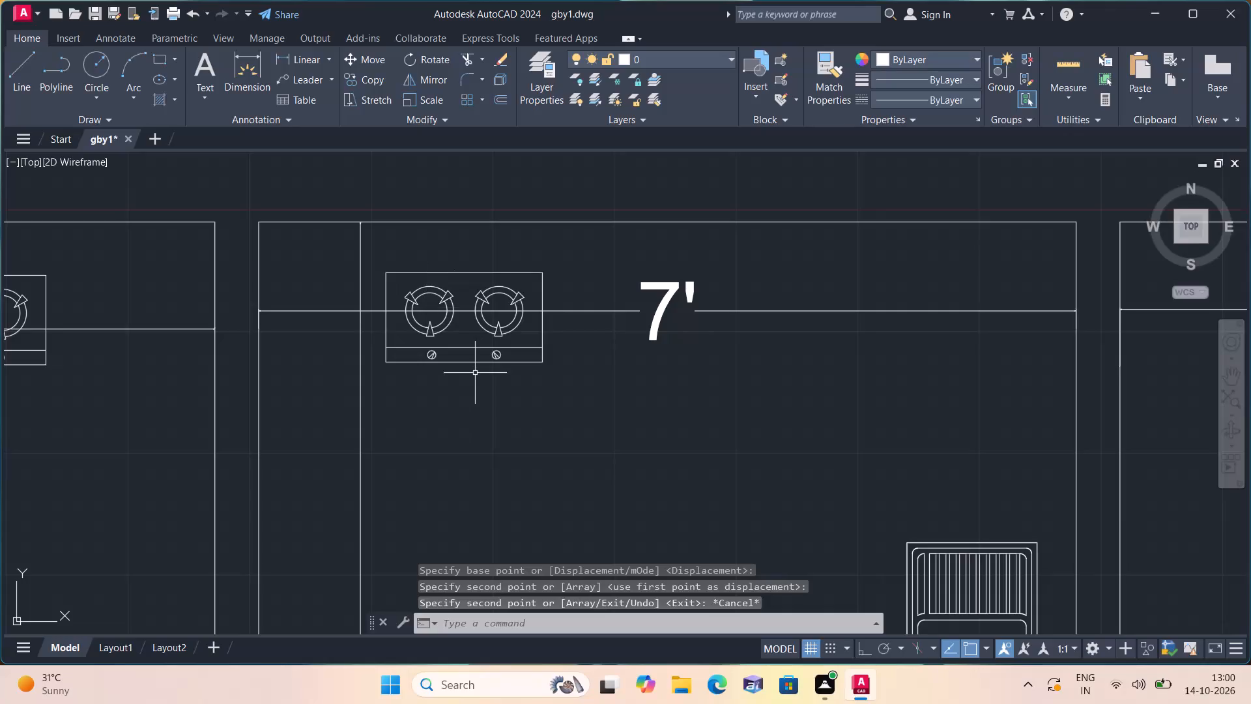
Examine the furniture layout in both units, from the north rooms down to the south bedrooms.
scroll(478, 374, down, 1)
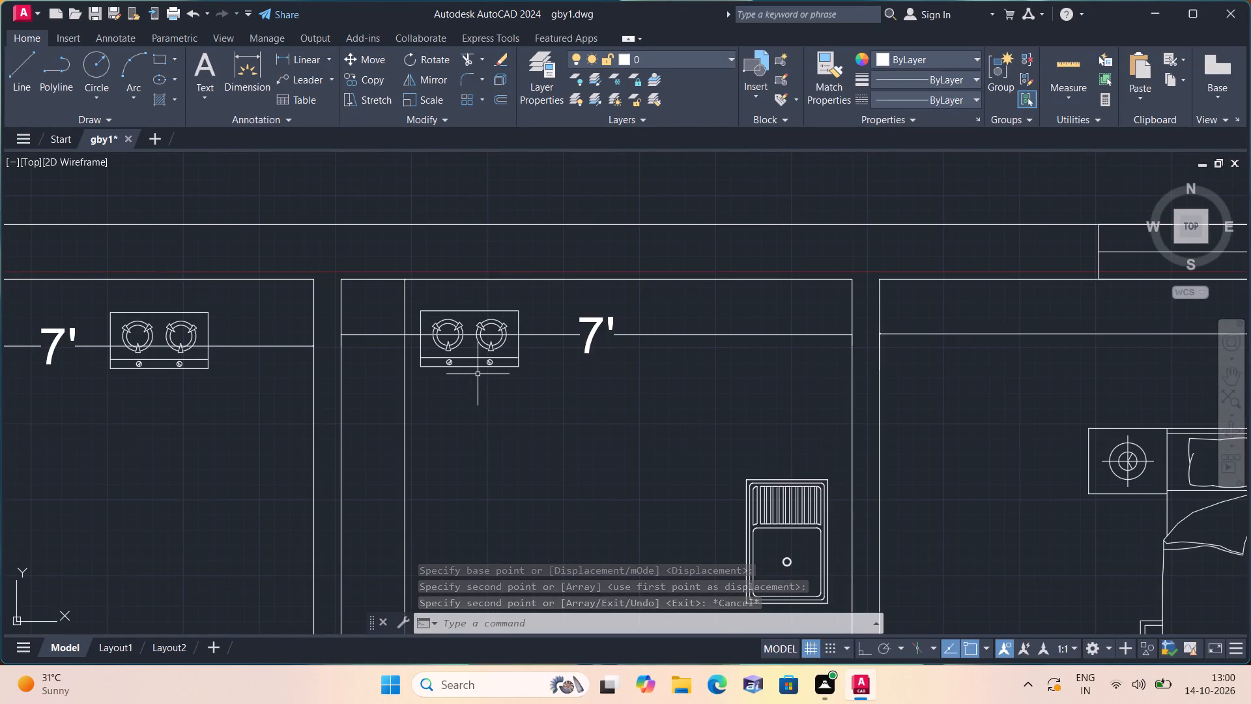
scroll(478, 374, down, 3)
middle_drag(493, 433, 487, 353)
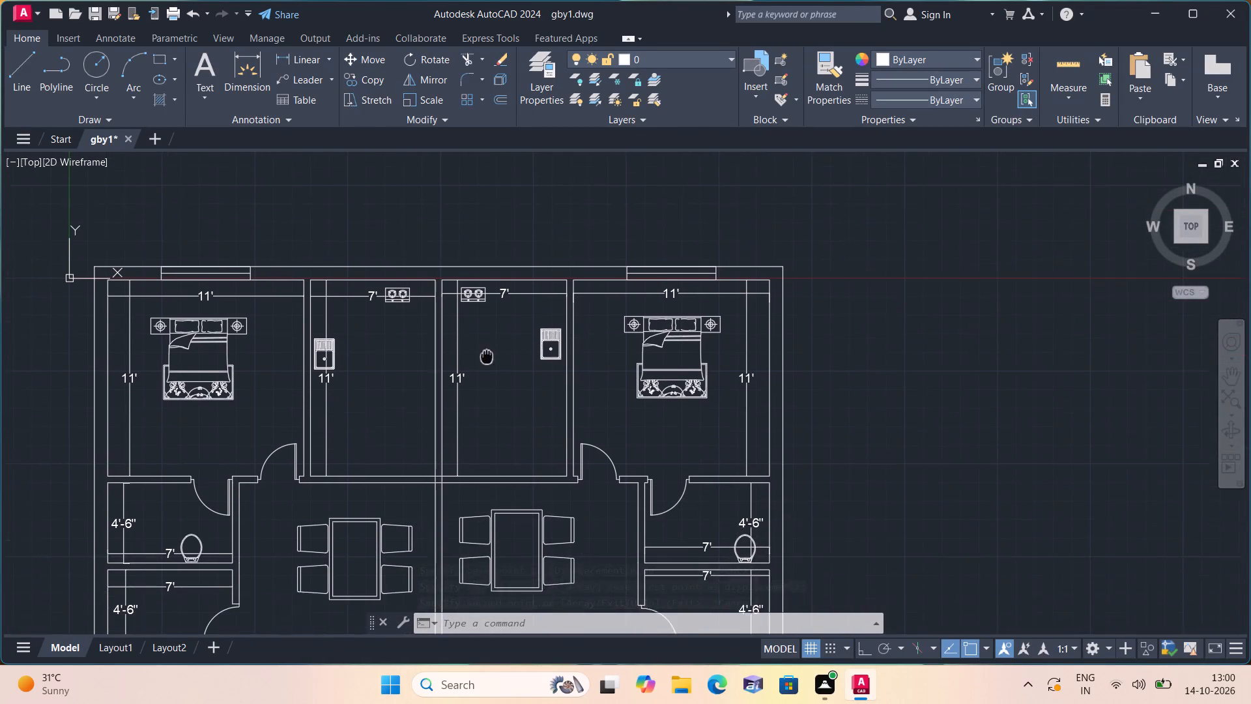
middle_drag(487, 353, 488, 343)
middle_drag(496, 389, 493, 363)
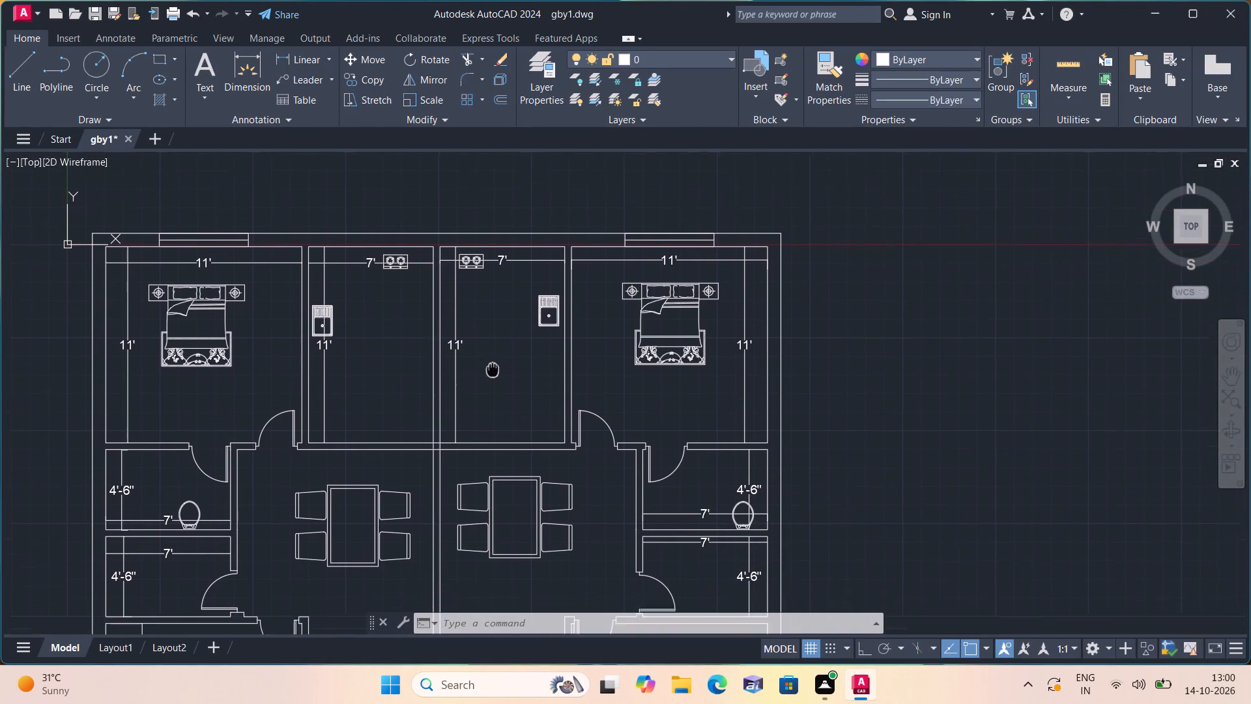
middle_drag(493, 363, 492, 333)
middle_drag(511, 418, 512, 342)
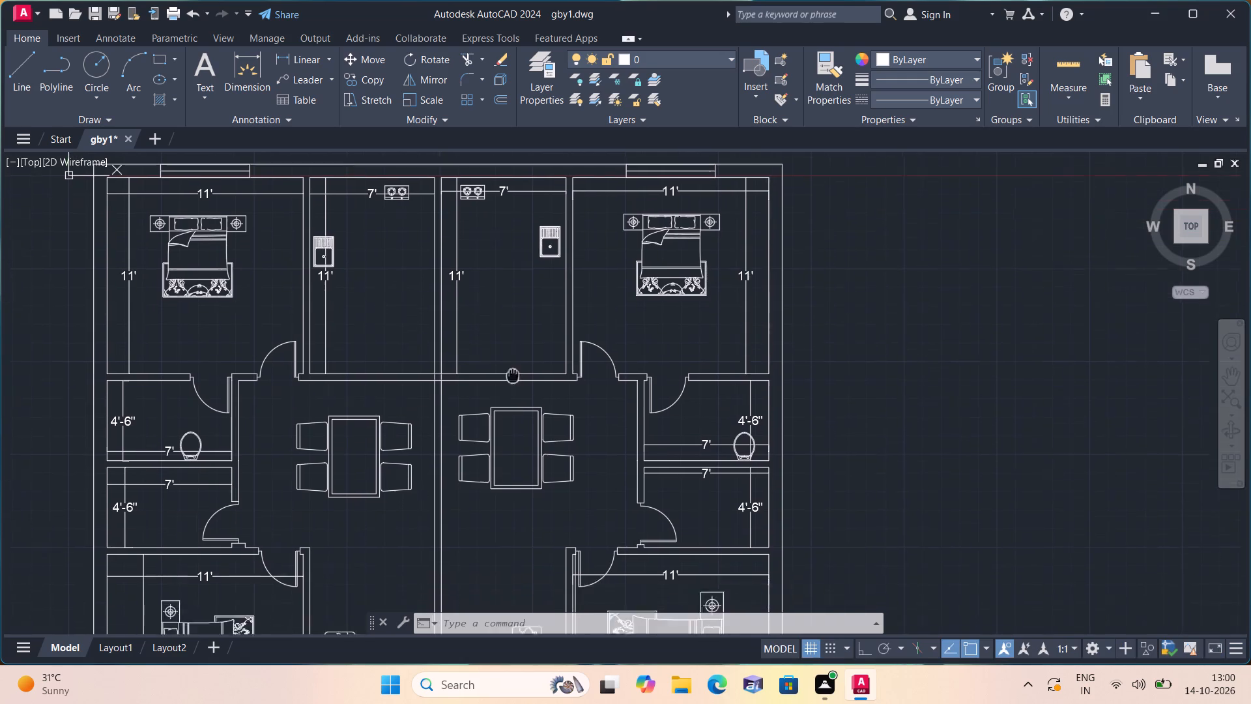
middle_drag(512, 342, 509, 283)
middle_drag(545, 392, 534, 291)
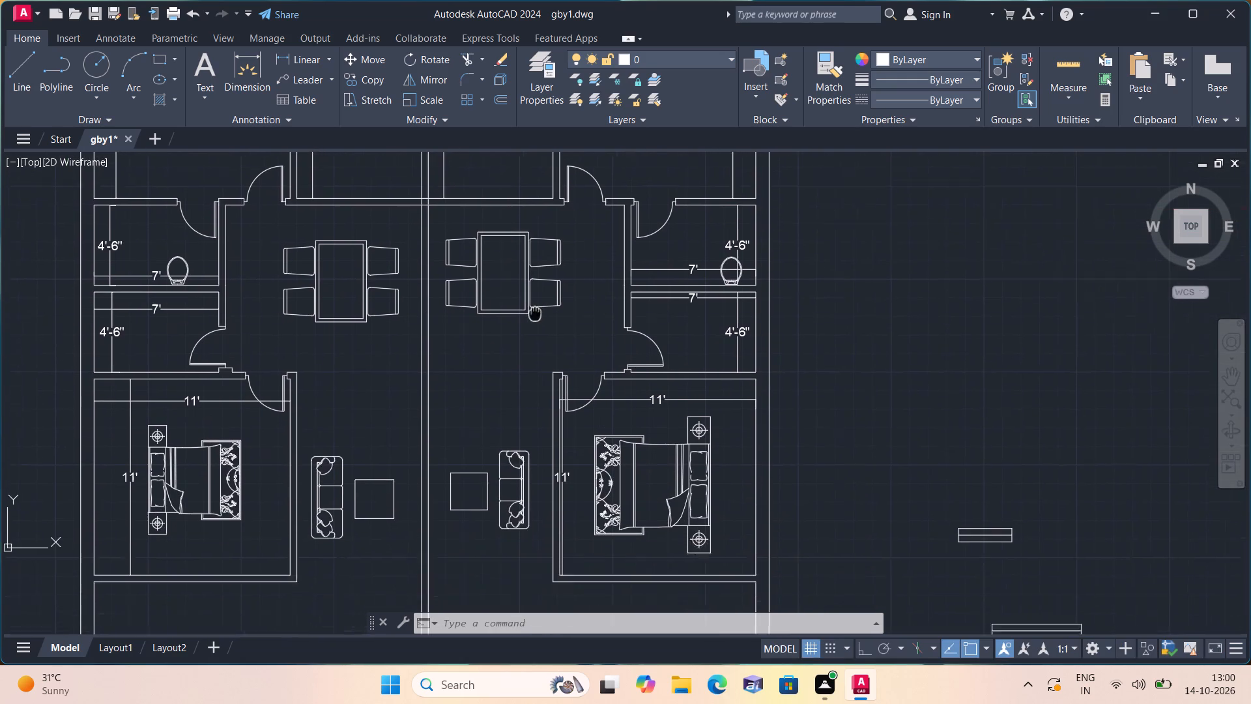
middle_drag(534, 291, 535, 265)
scroll(538, 365, down, 1)
middle_drag(536, 367, 485, 231)
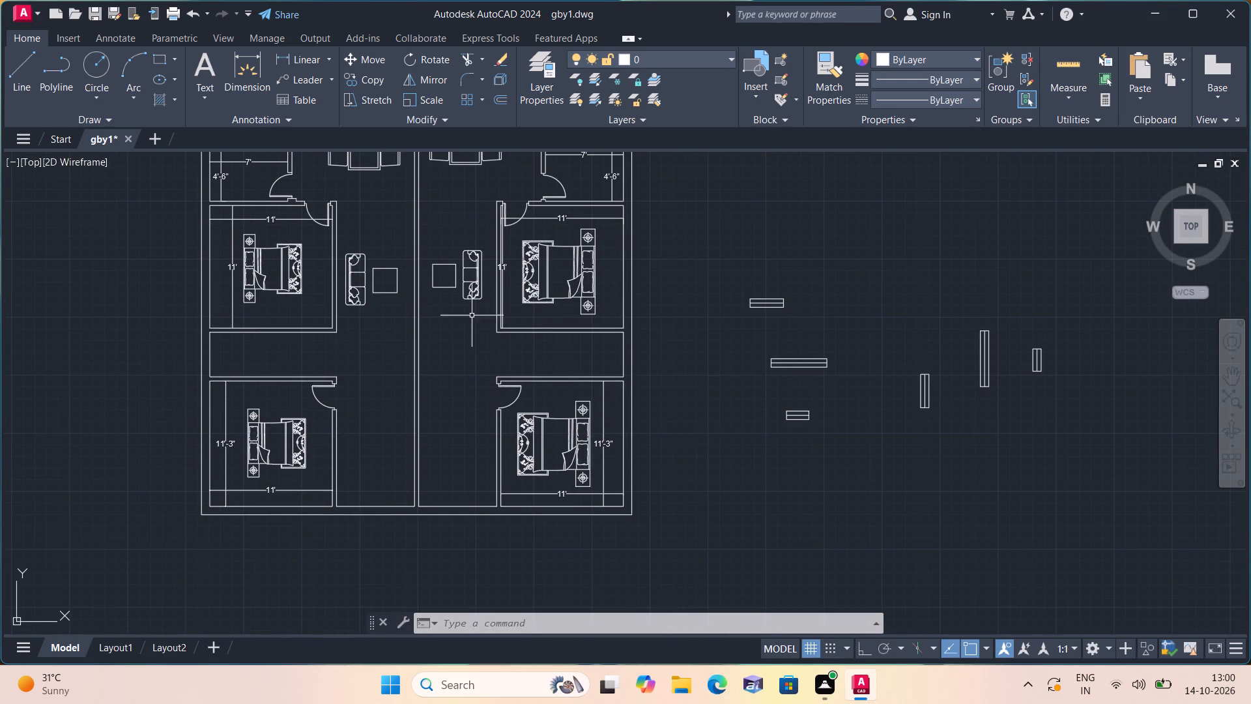
middle_drag(465, 329, 555, 420)
middle_drag(413, 250, 414, 428)
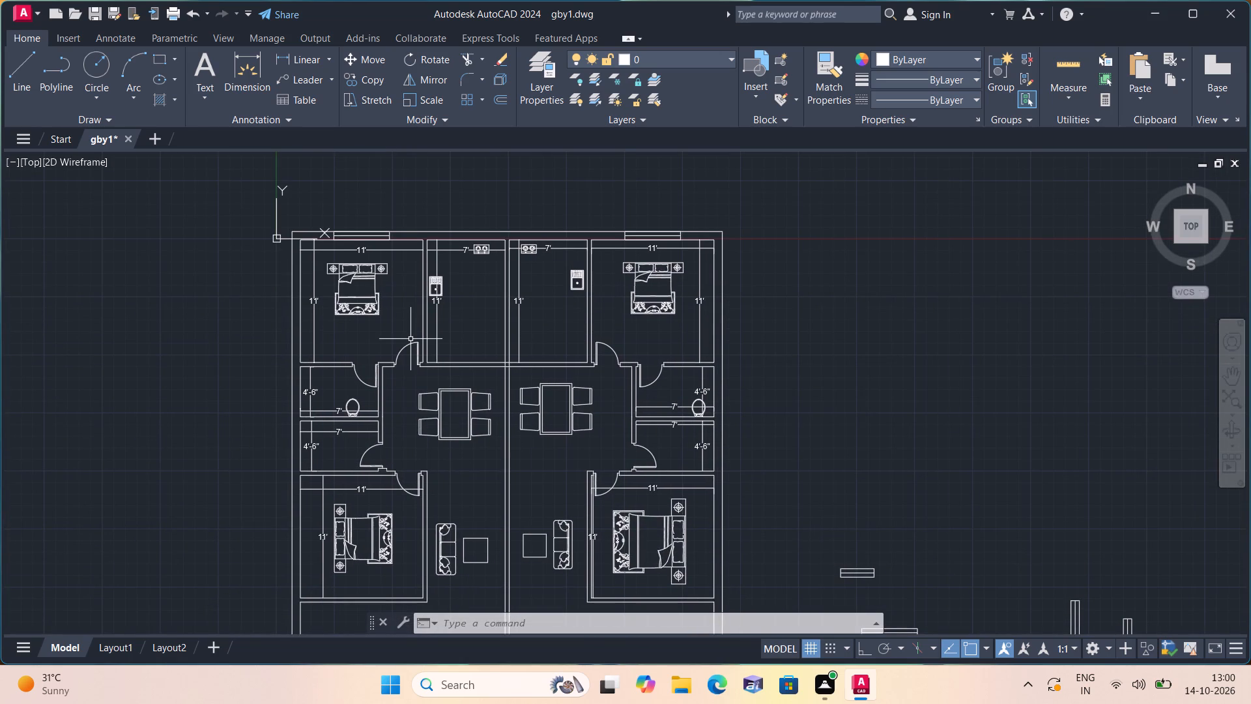
Add the multiline text BEDROOM below the bed in the west unit's north bedroom.
key(m)
text(t)
key(space)
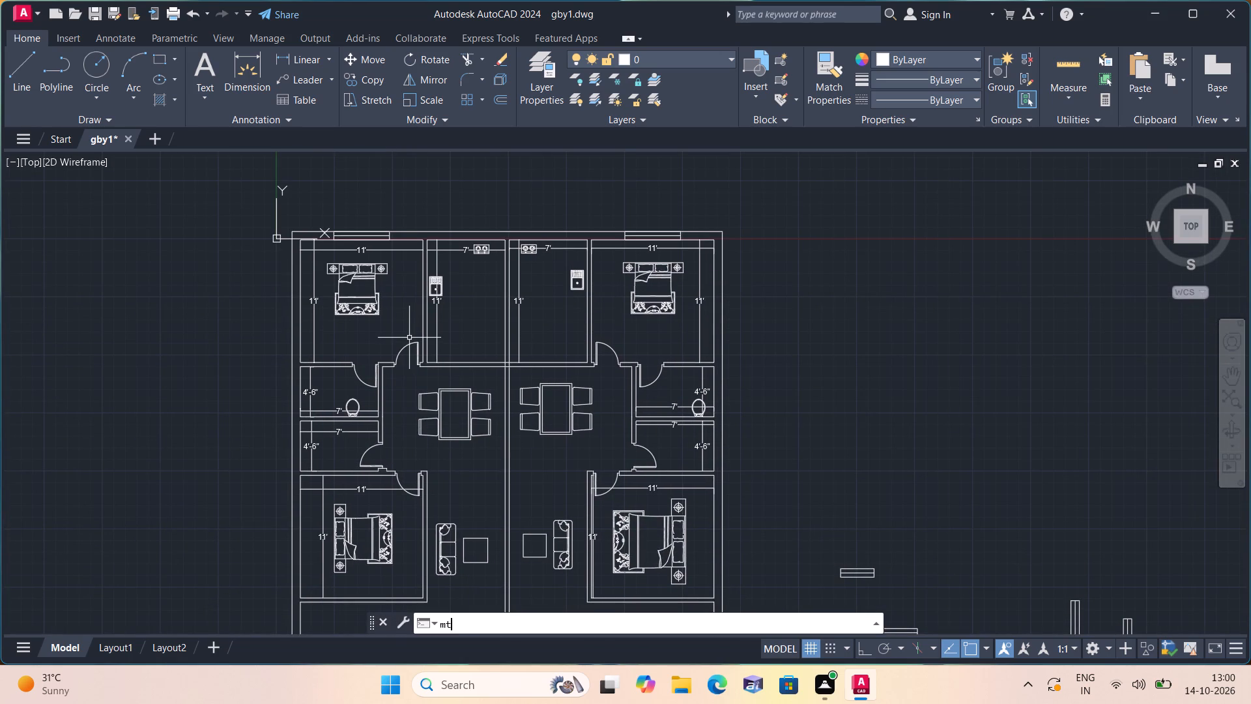
scroll(391, 349, up, 2)
triple_click(311, 317)
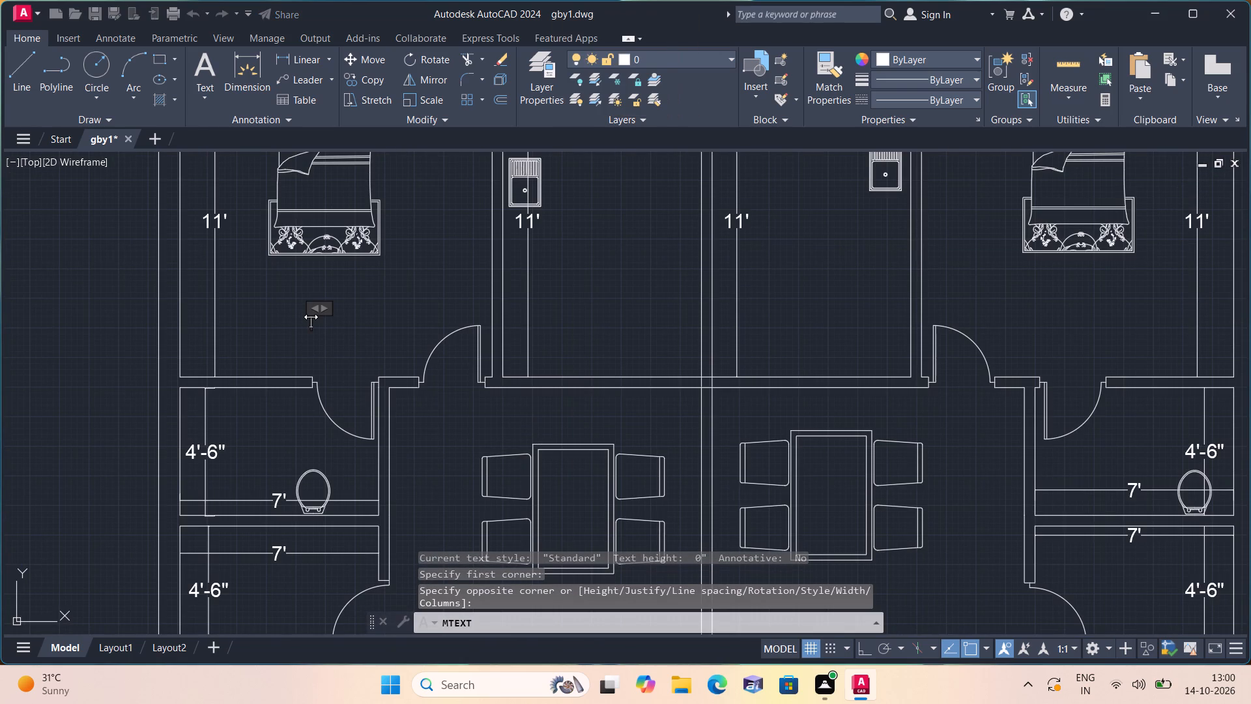
text(BEDT)
key(BackSpace)
text(ROOM)
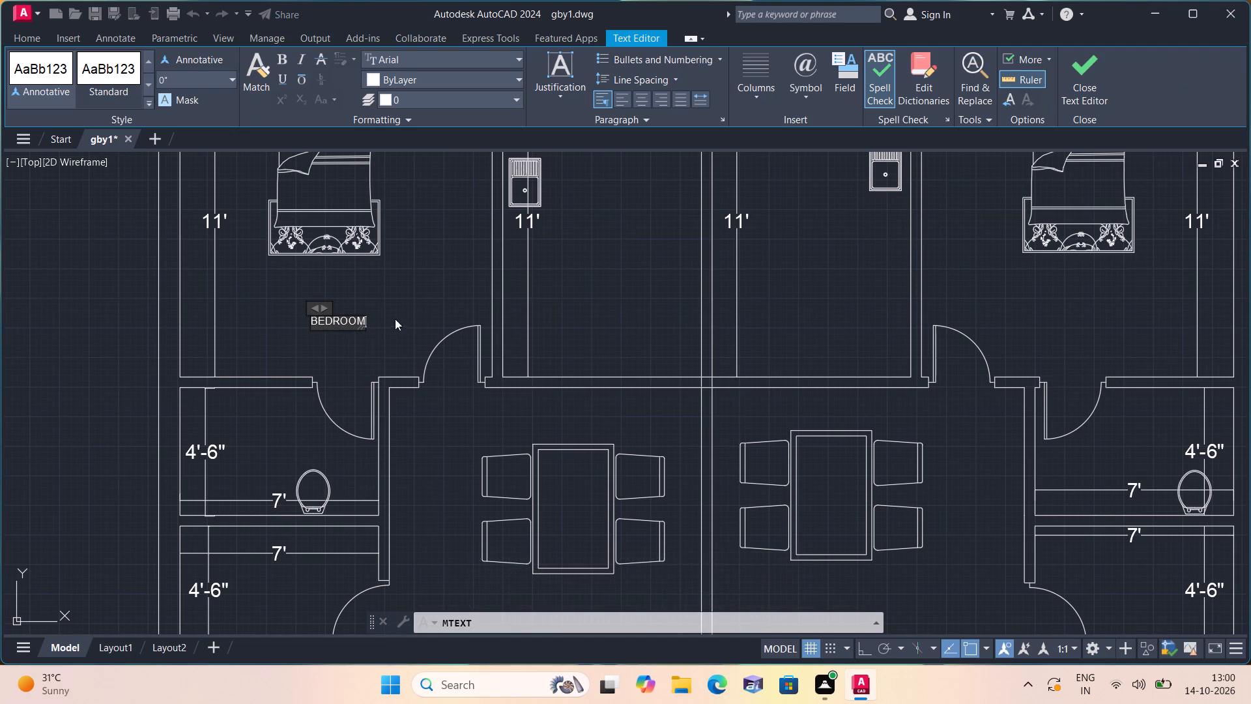
click(396, 306)
Add the multiline text KITCHEN in the west unit's 7' by 11' room, southeast of the sink.
key(space)
triple_click(568, 269)
click(568, 269)
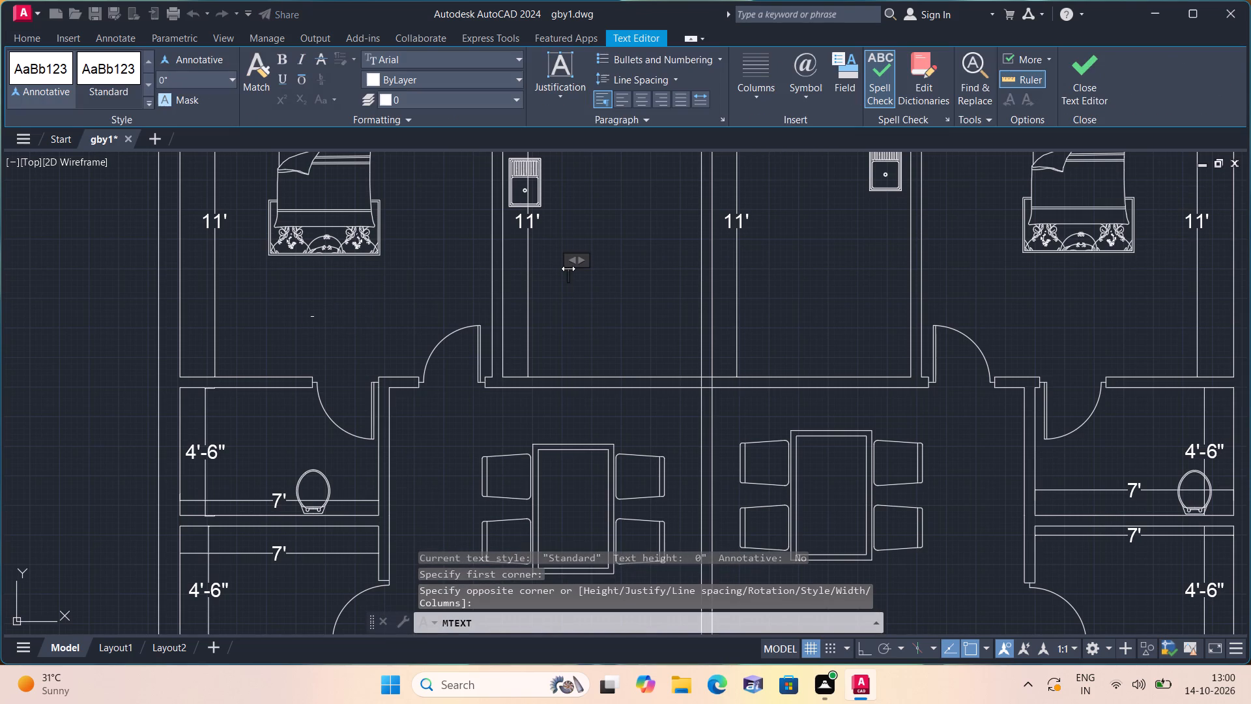
text(KITCHEN)
click(609, 235)
key(space)
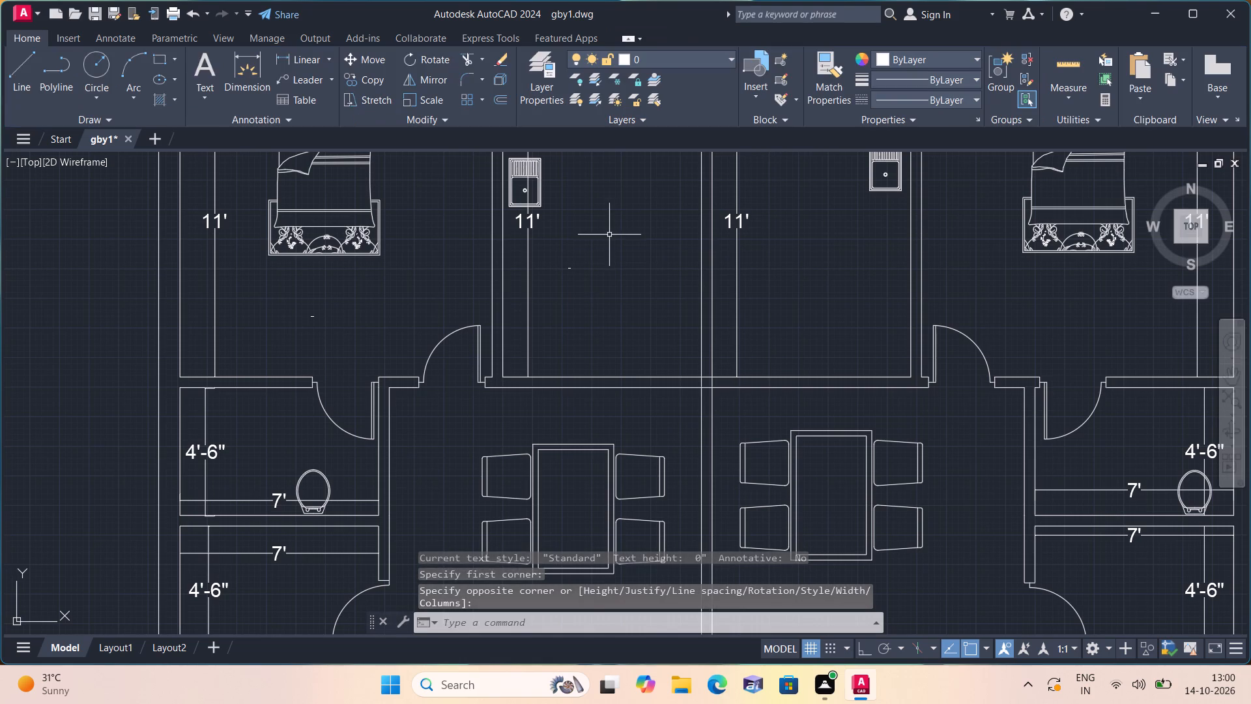
Add the multiline text KITCHEN in the east unit's 7' by 11' room, southwest of the sink.
triple_click(827, 271)
text(KITCHEN)
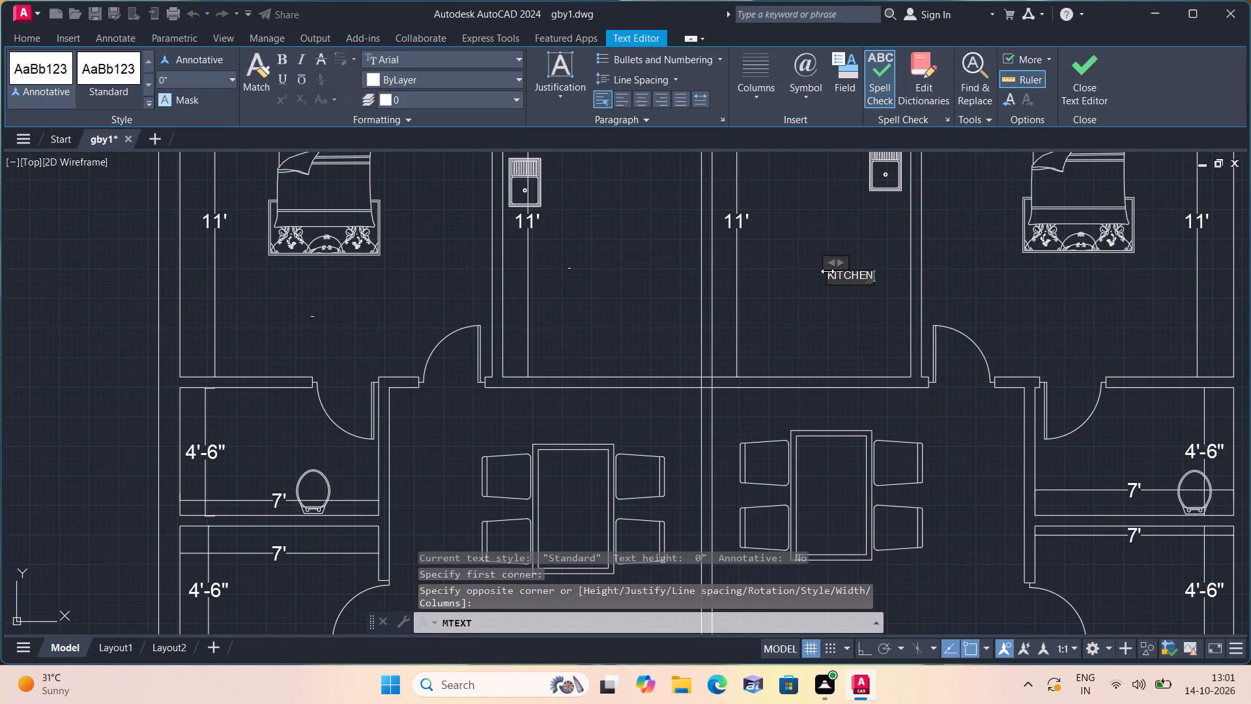
click(854, 324)
Add the multiline text BEDROOM below the bed in the east unit's north bedroom.
middle_drag(848, 325, 702, 385)
key(space)
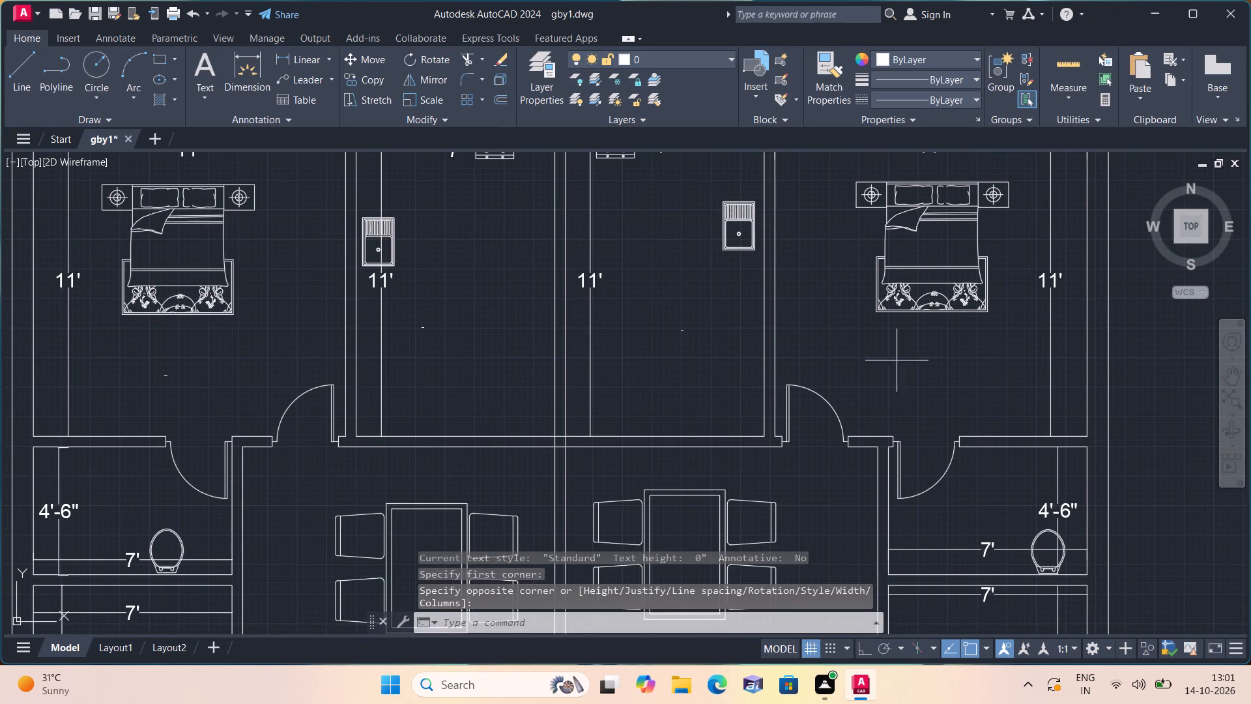
triple_click(899, 357)
text(BEDROOM)
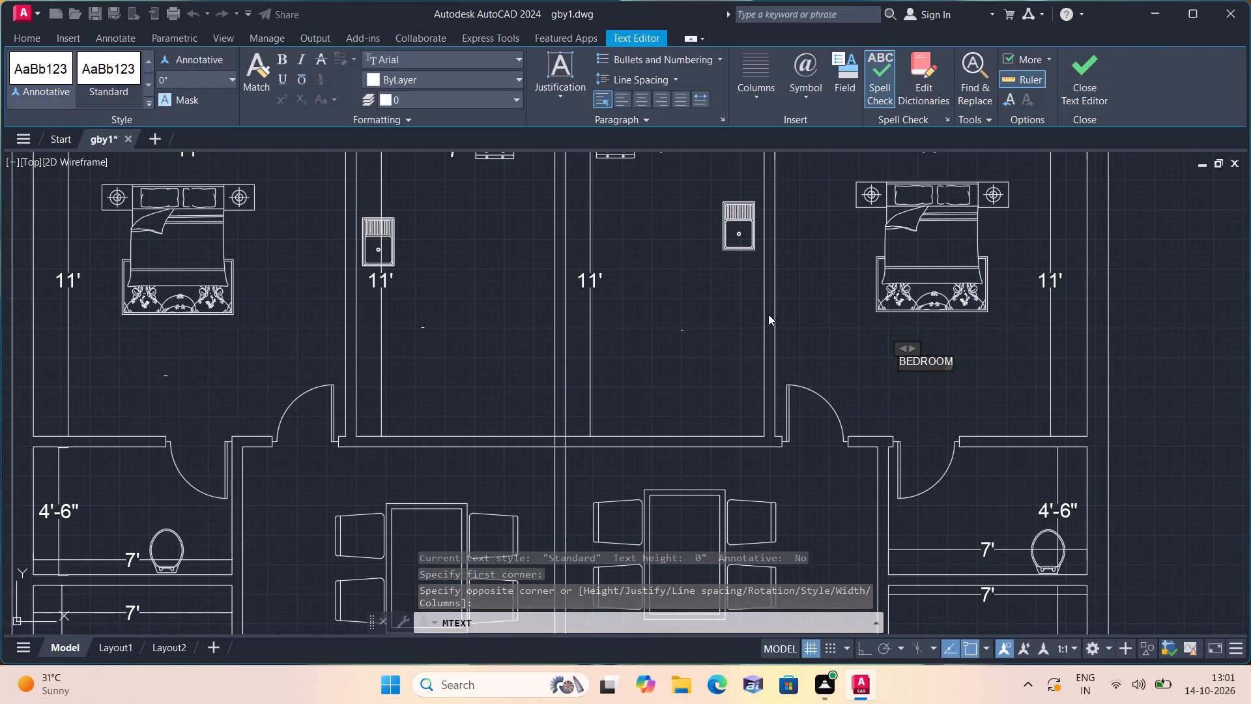
click(831, 321)
Add the multiline text TOILET/BATH above the toilet fixture in the west unit's northern 7' by 4'-6" room.
middle_drag(133, 530, 339, 418)
scroll(336, 420, down, 1)
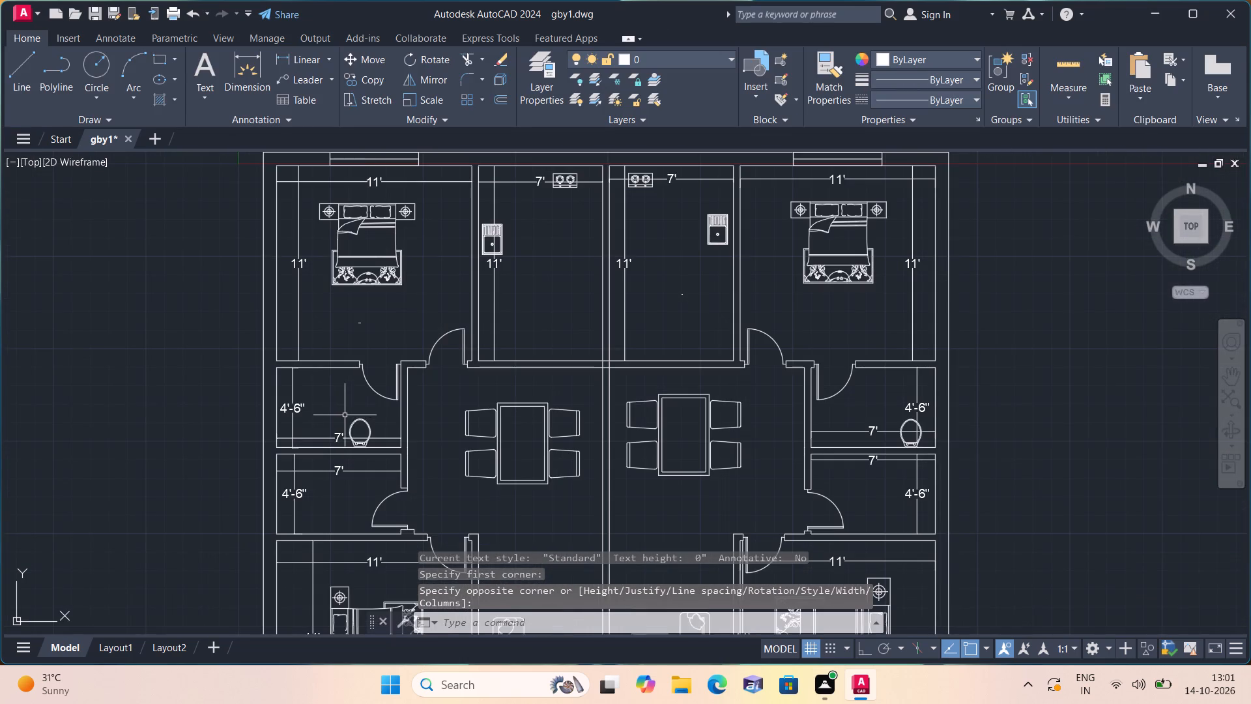
key(space)
triple_click(336, 397)
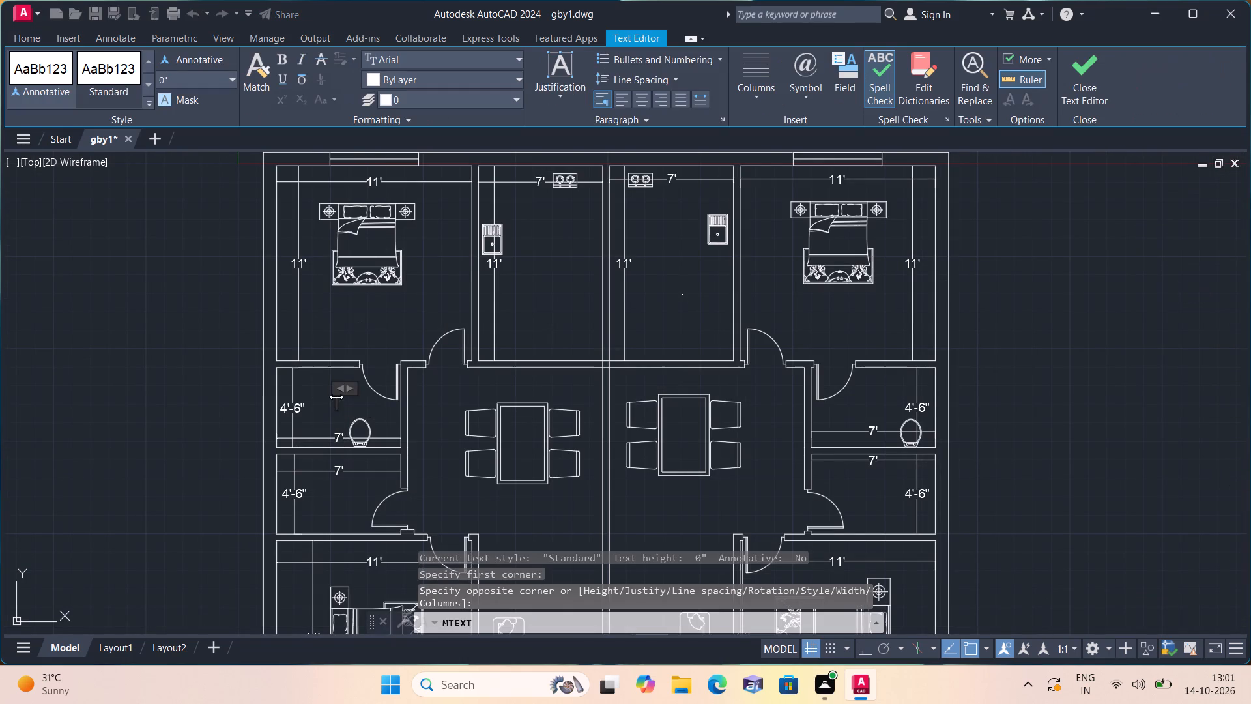
text(TOILET-)
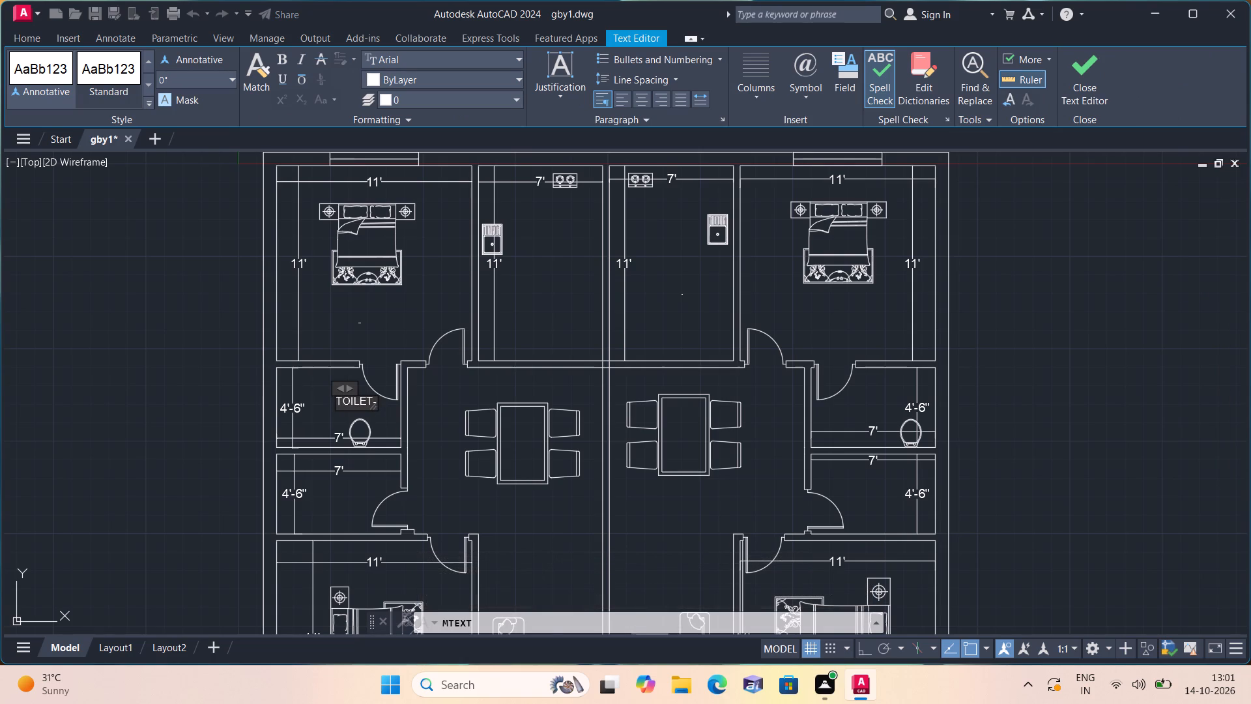
key(BackSpace)
key(slash)
text(BATH)
click(355, 338)
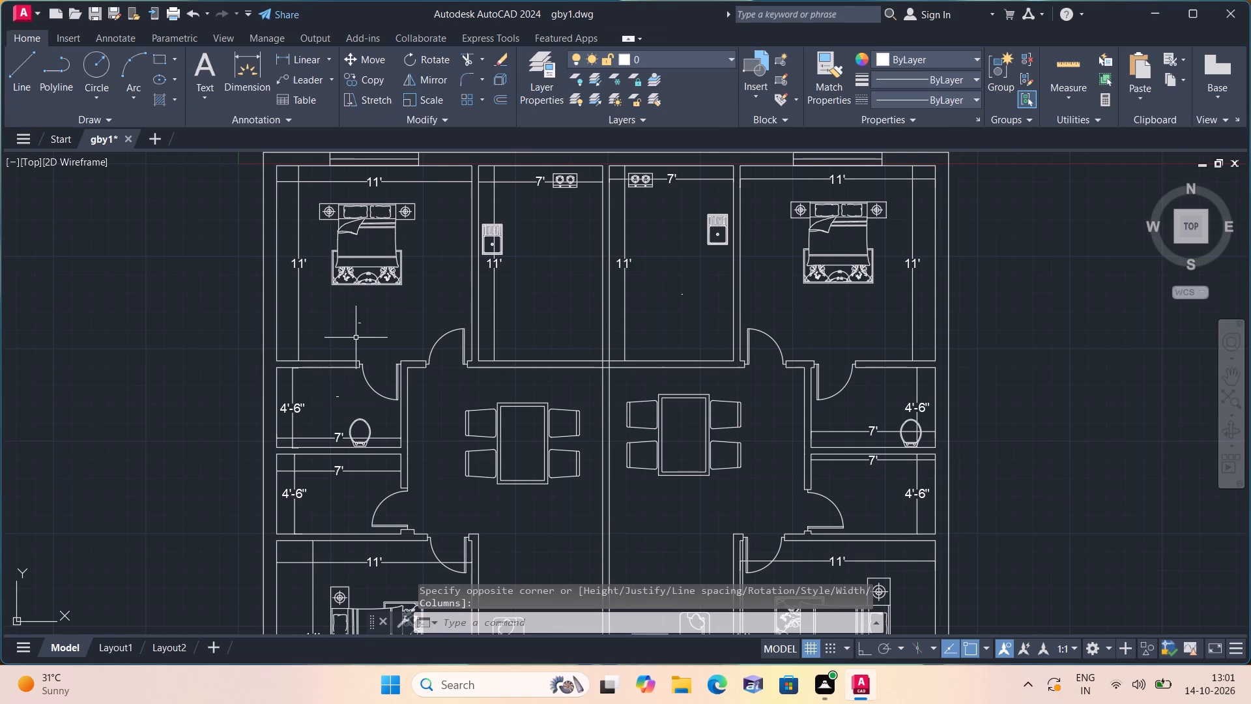
Add the multiline text TOILET/BATH in the west unit's southern 7' by 4'-6" room, beside the 4'-6" dimension text.
key(space)
triple_click(327, 494)
click(327, 494)
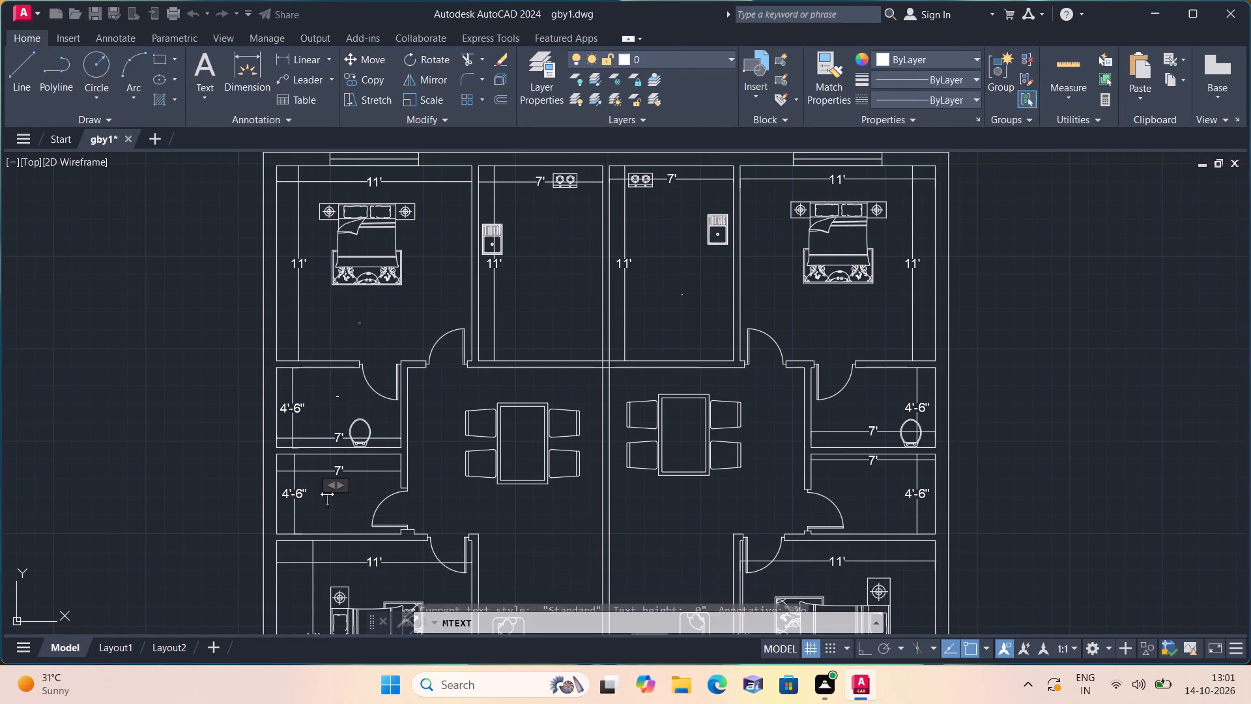
text(TOILET/BATH)
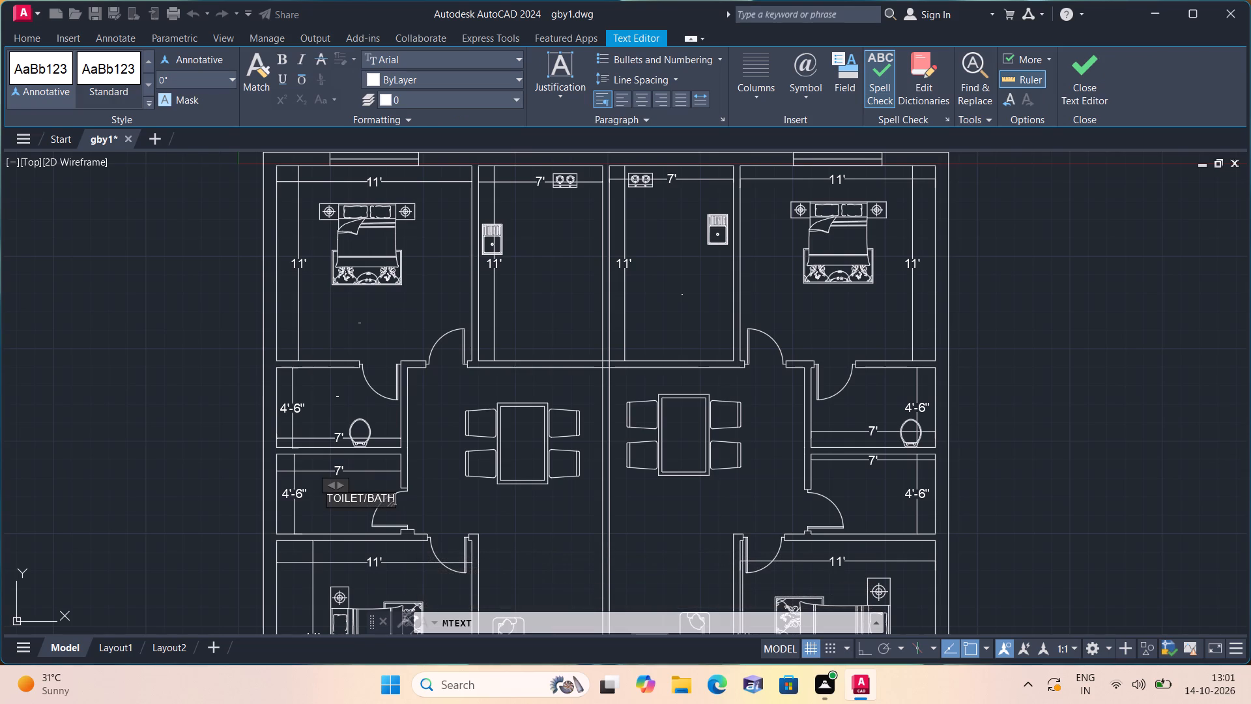
click(313, 438)
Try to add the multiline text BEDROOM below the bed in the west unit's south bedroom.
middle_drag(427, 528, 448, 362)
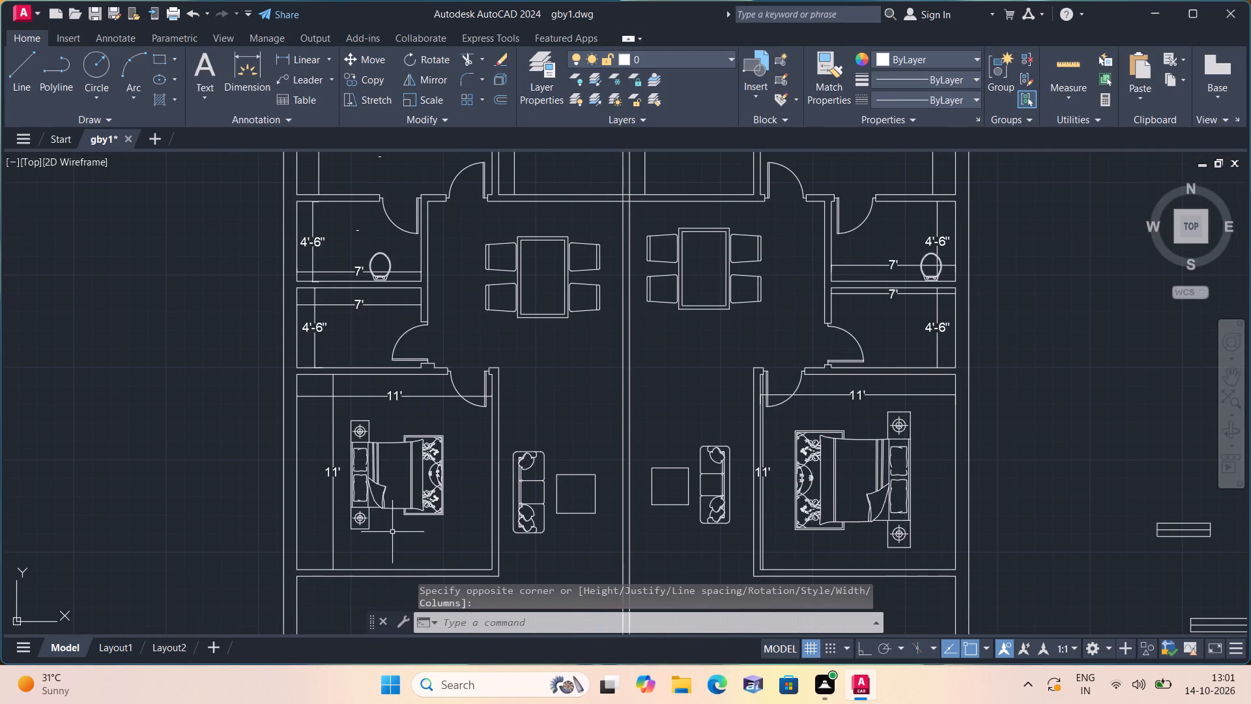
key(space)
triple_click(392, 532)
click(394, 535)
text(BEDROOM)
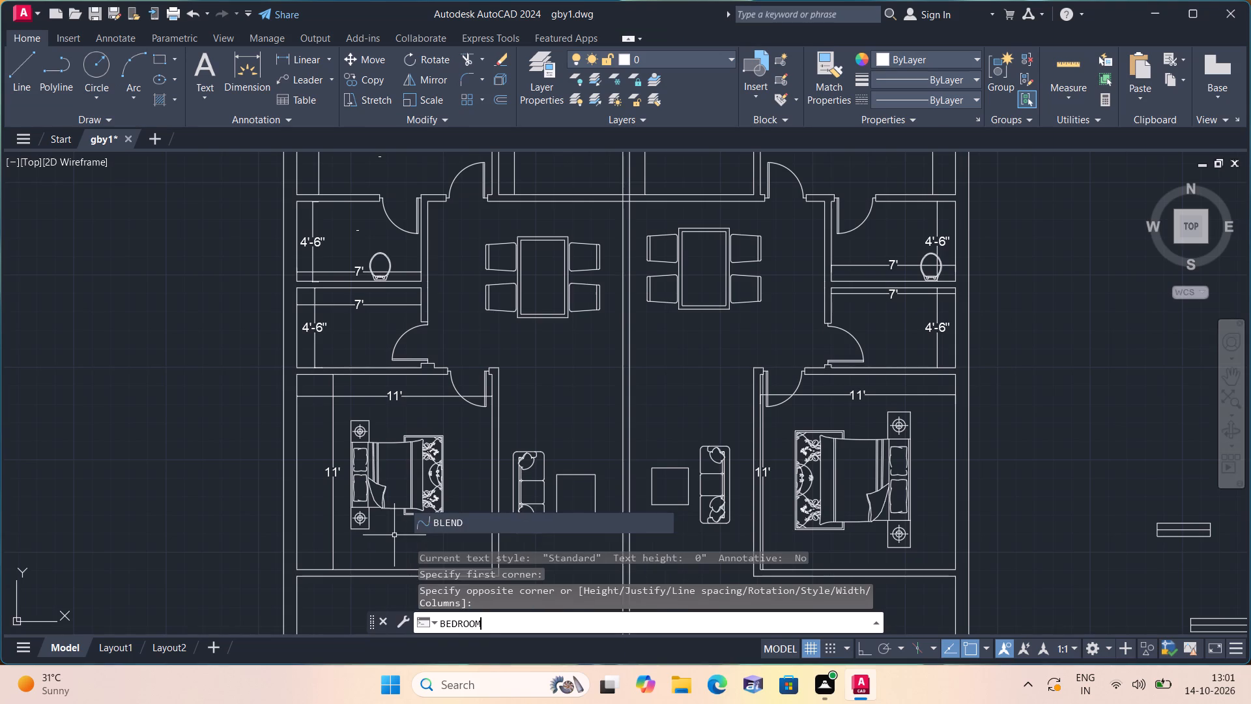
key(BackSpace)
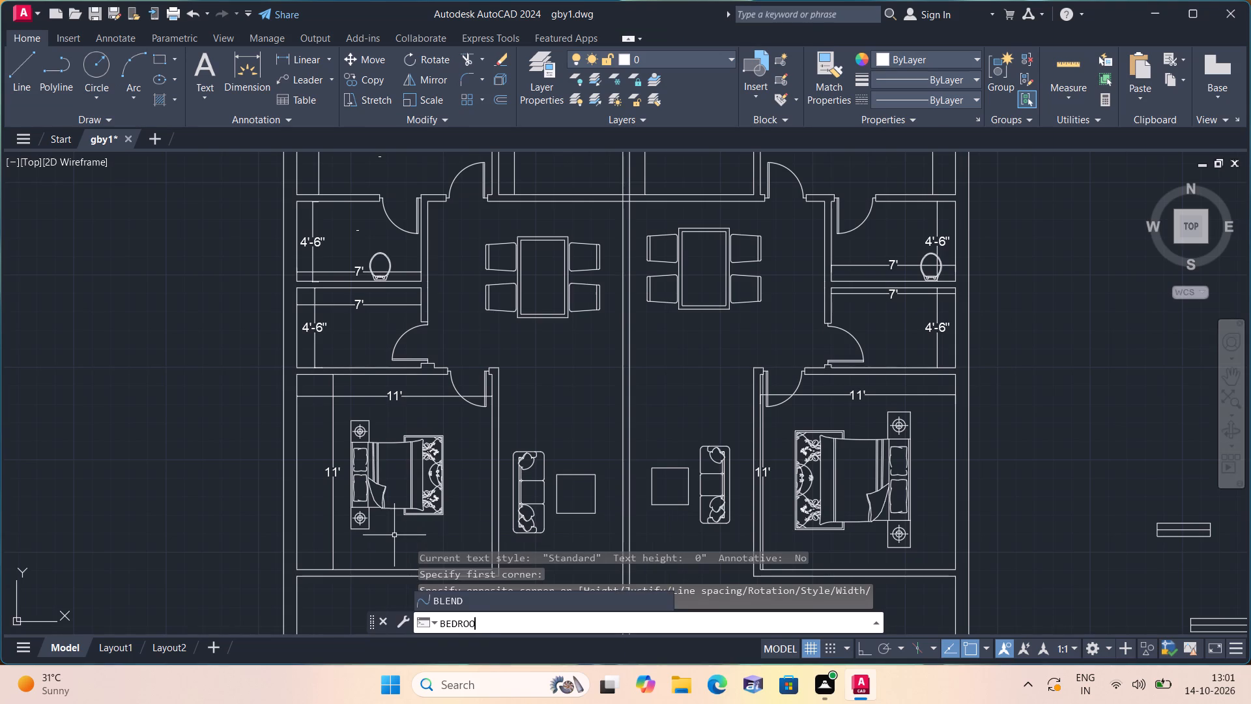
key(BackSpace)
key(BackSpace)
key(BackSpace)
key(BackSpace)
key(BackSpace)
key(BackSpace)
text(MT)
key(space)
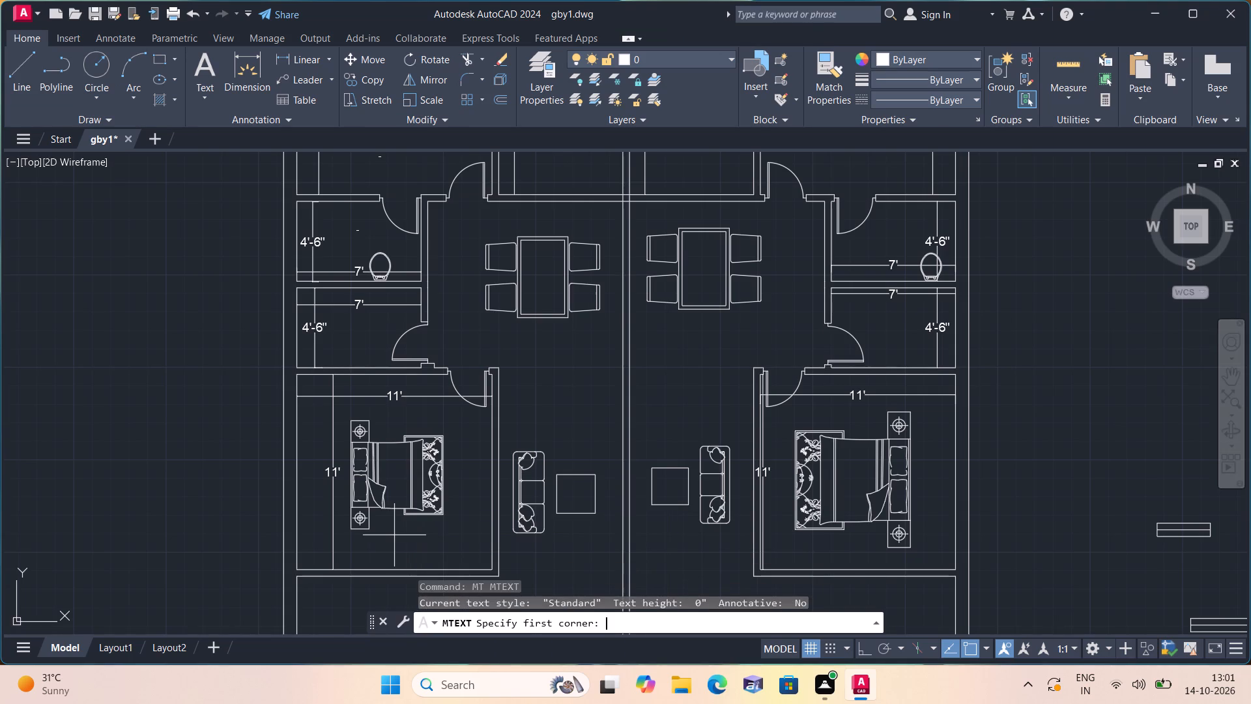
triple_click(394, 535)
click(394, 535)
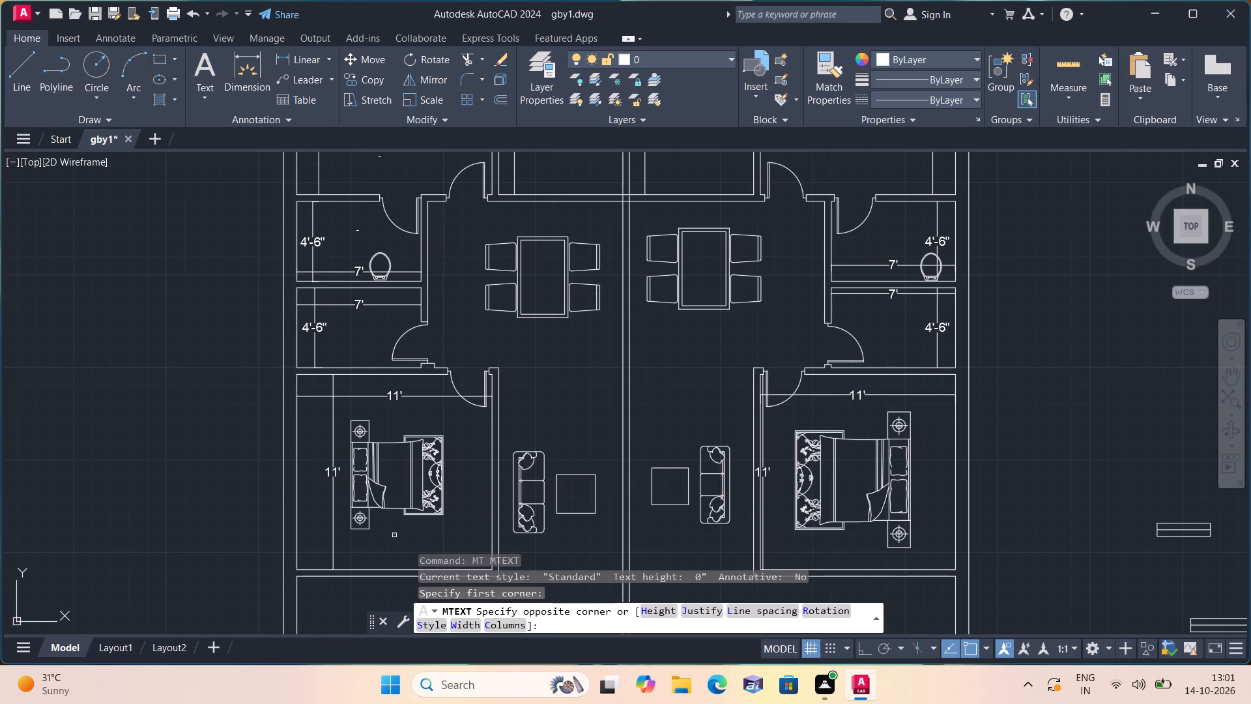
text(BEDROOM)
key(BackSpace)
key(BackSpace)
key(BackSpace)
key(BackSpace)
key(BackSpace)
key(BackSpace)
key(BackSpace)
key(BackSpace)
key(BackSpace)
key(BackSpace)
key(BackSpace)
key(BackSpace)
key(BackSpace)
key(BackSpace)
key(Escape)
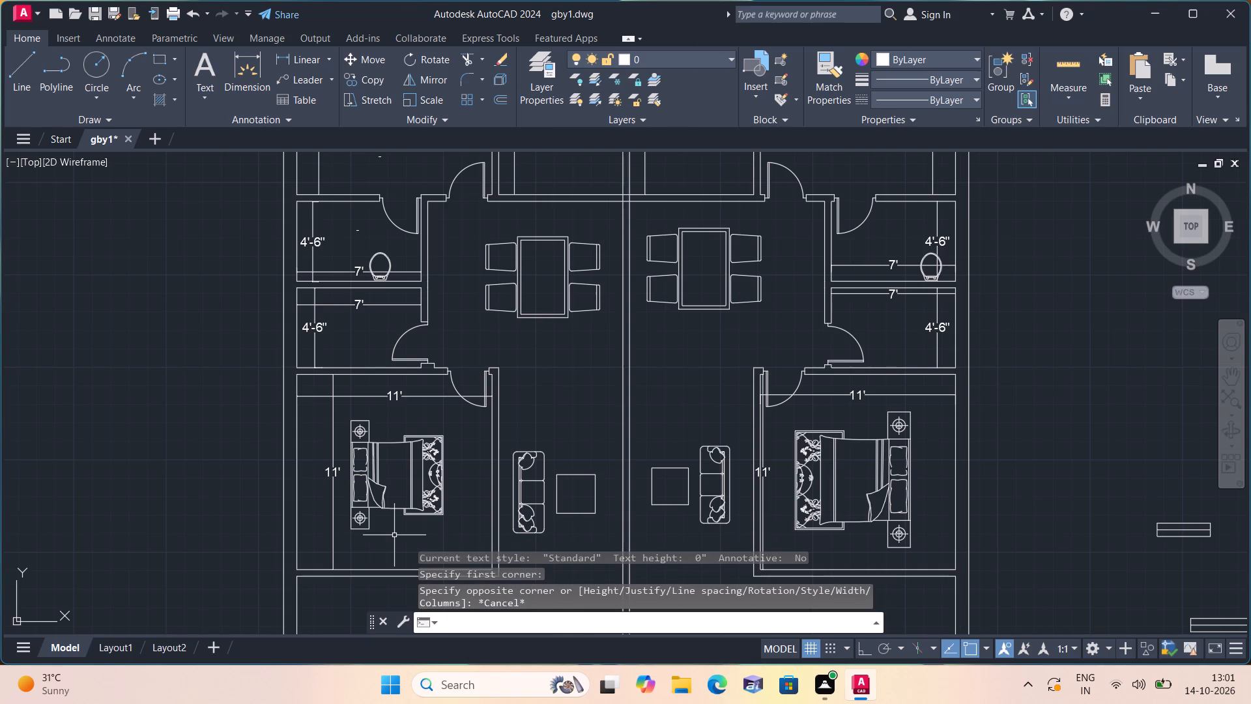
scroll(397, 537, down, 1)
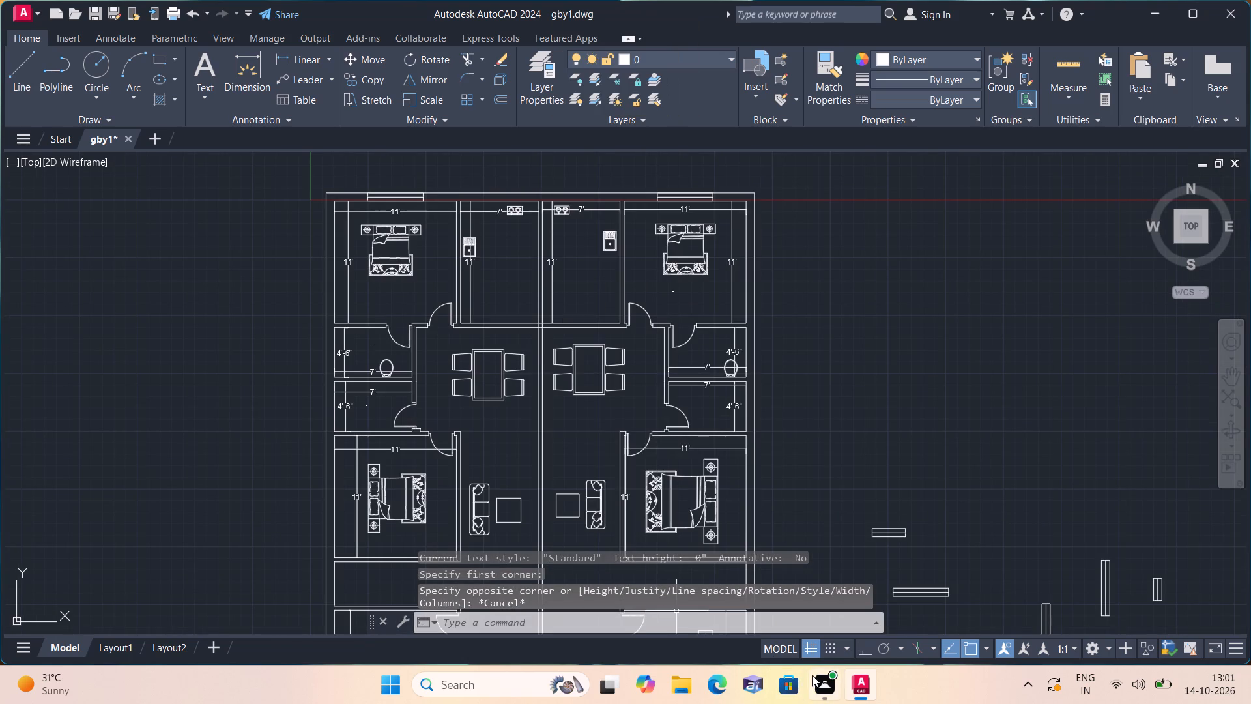
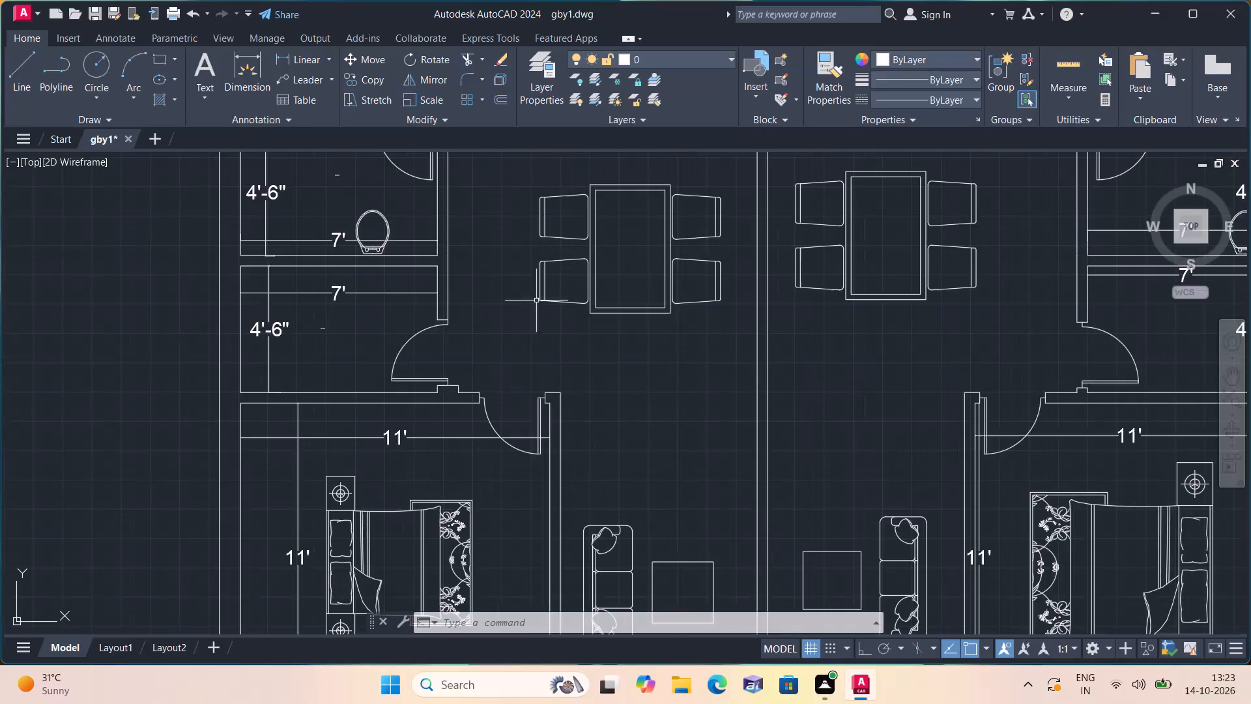
Select every room label similar to the TOILET/BATH text and set their text height to 6".
middle_drag(483, 279, 629, 517)
scroll(483, 279, down, 1)
scroll(629, 516, up, 1)
scroll(508, 447, up, 1)
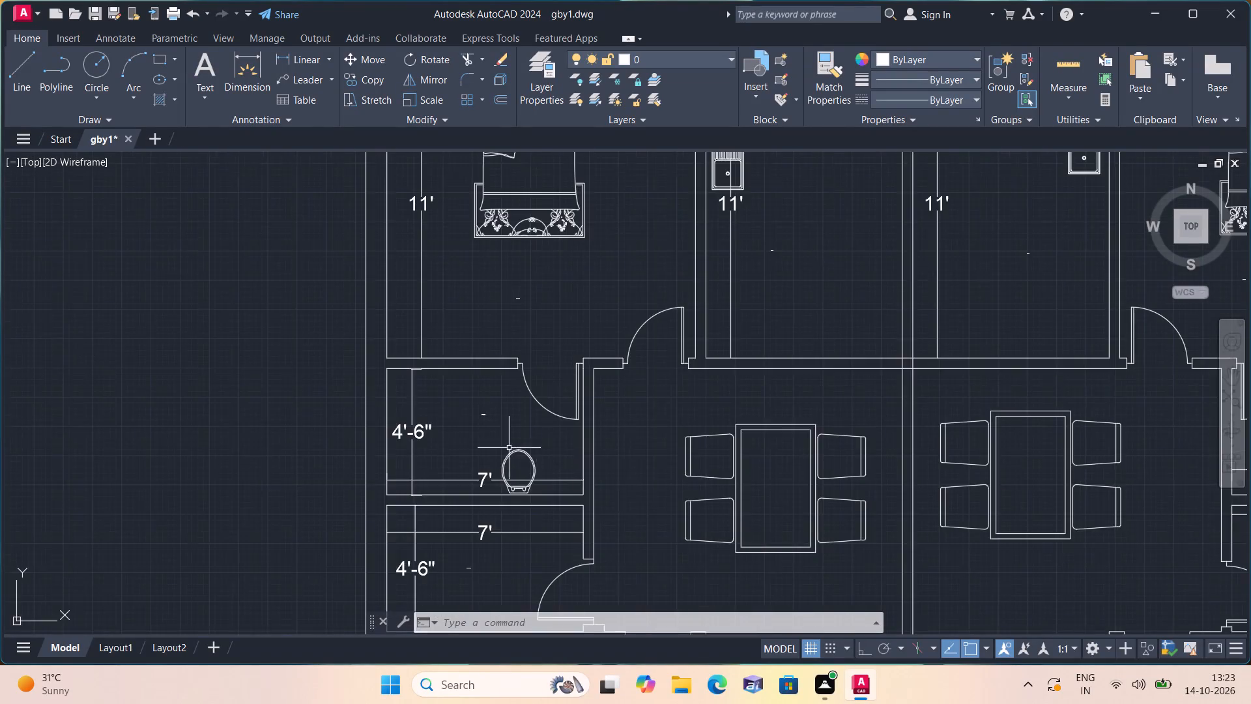
scroll(508, 447, up, 1)
click(514, 434)
click(370, 314)
right_click(370, 314)
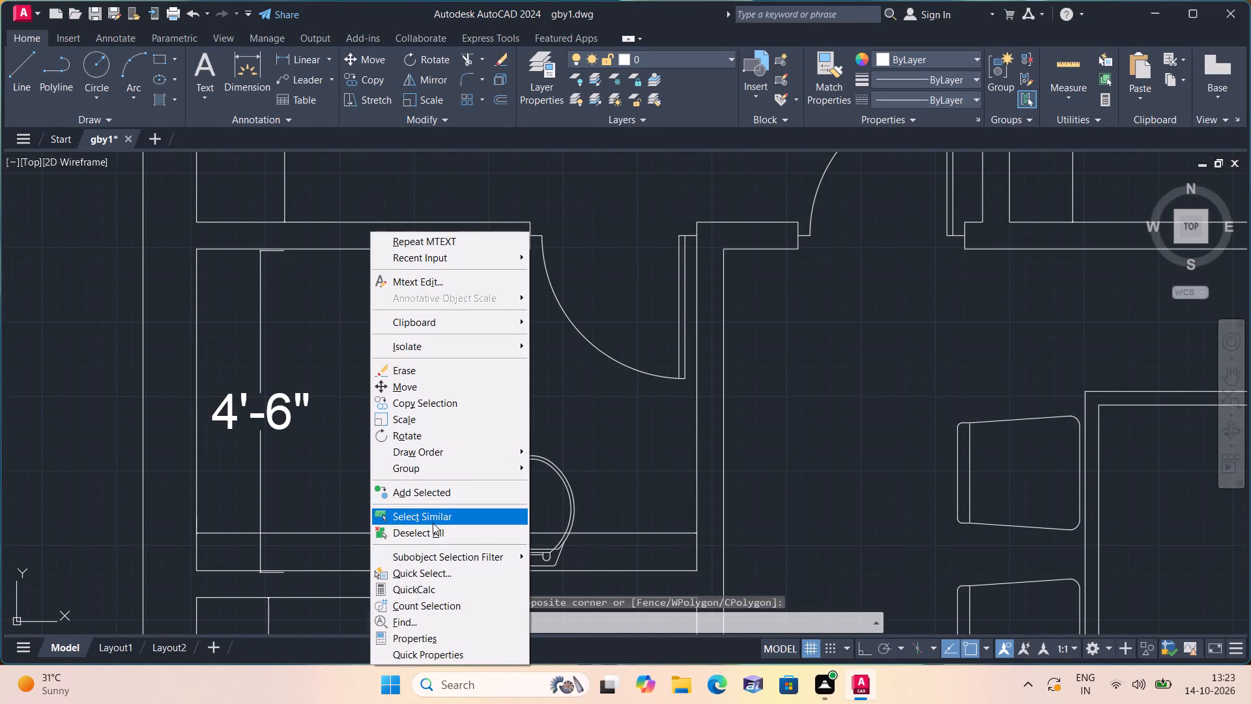
click(437, 518)
right_click(490, 401)
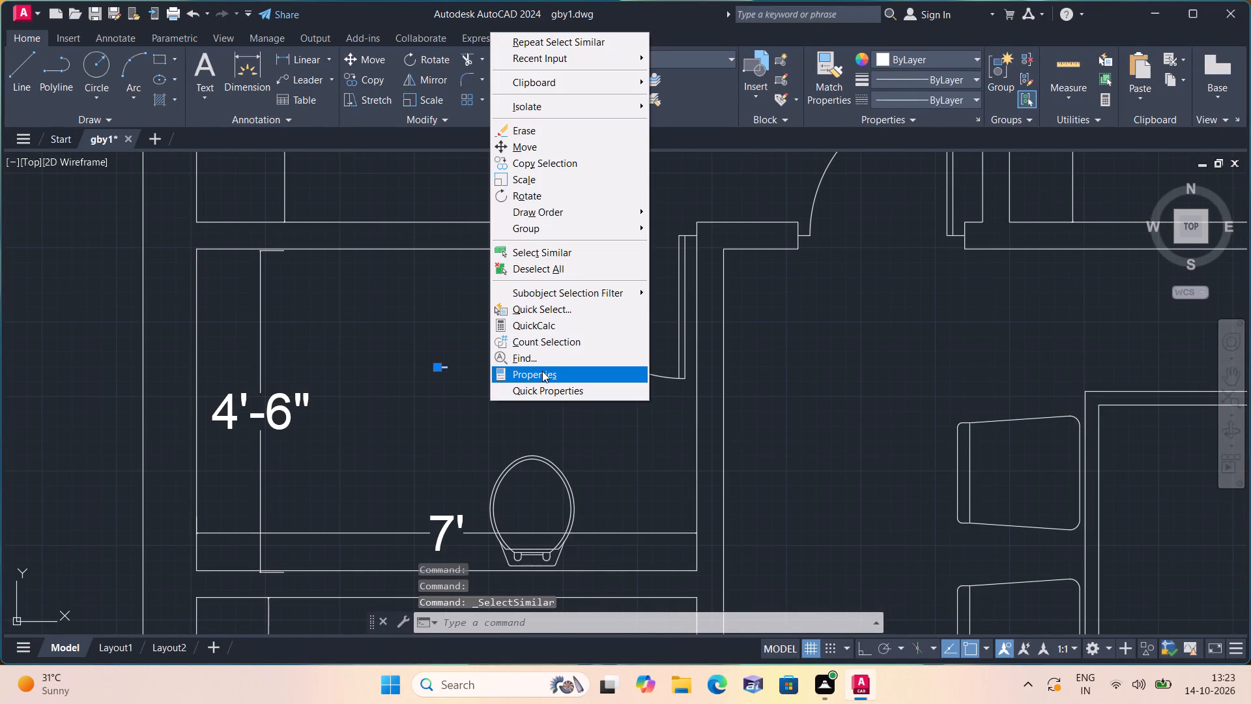
click(542, 371)
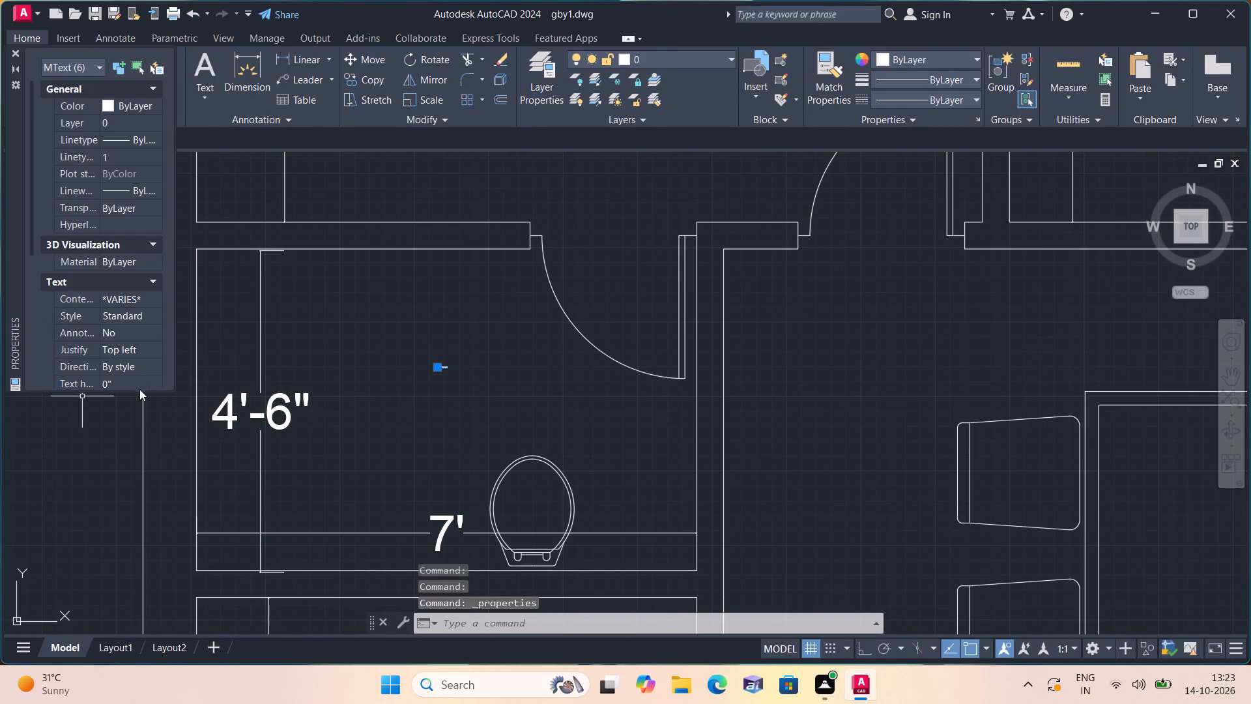
click(117, 383)
key(BackSpace)
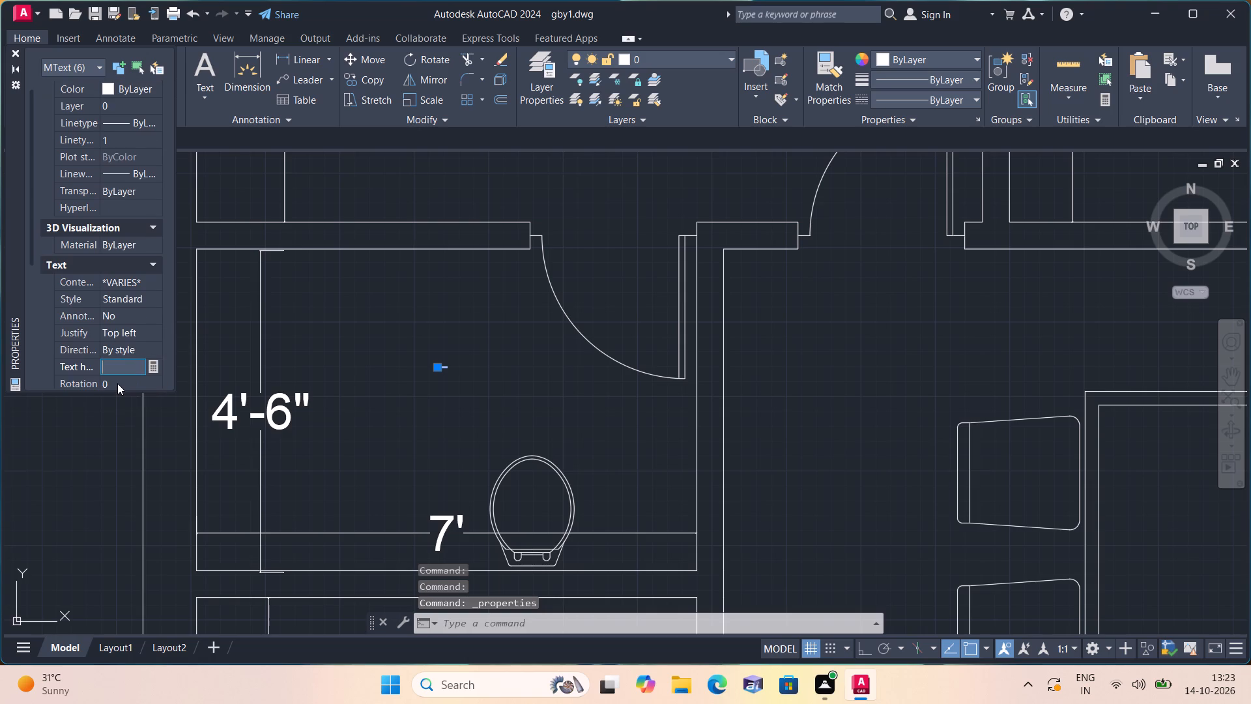
text(6")
click(445, 322)
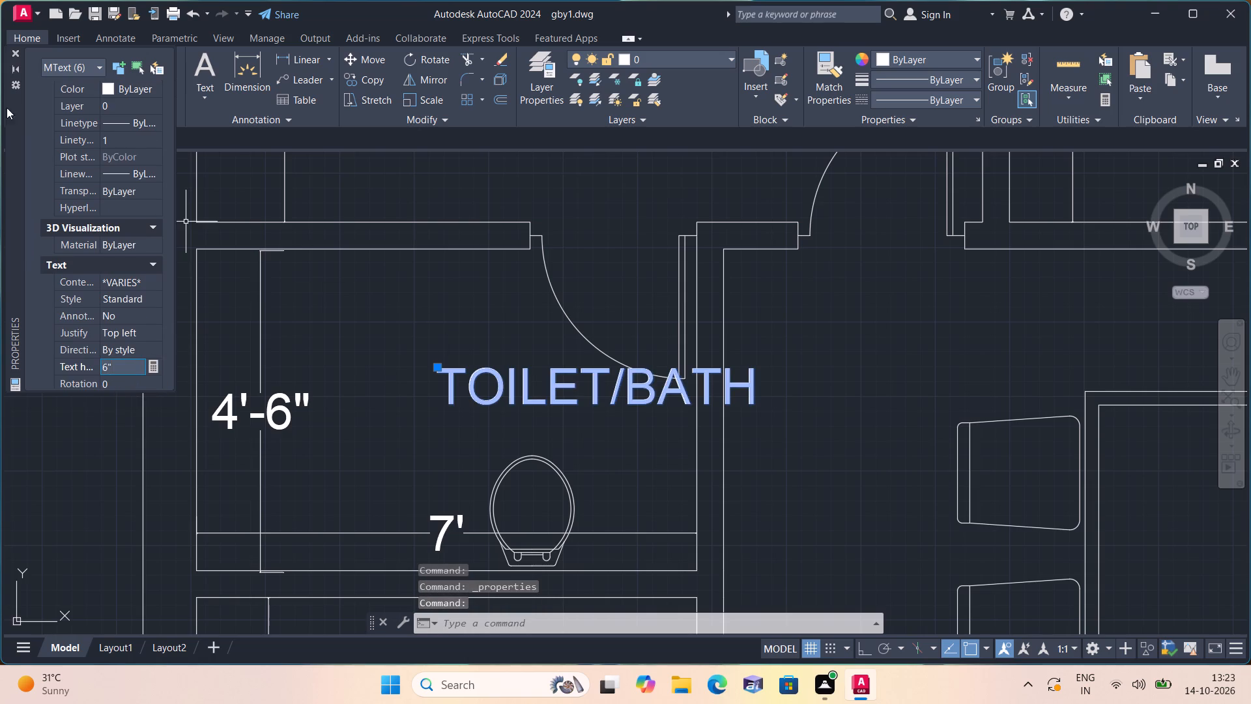
click(17, 48)
key(Escape)
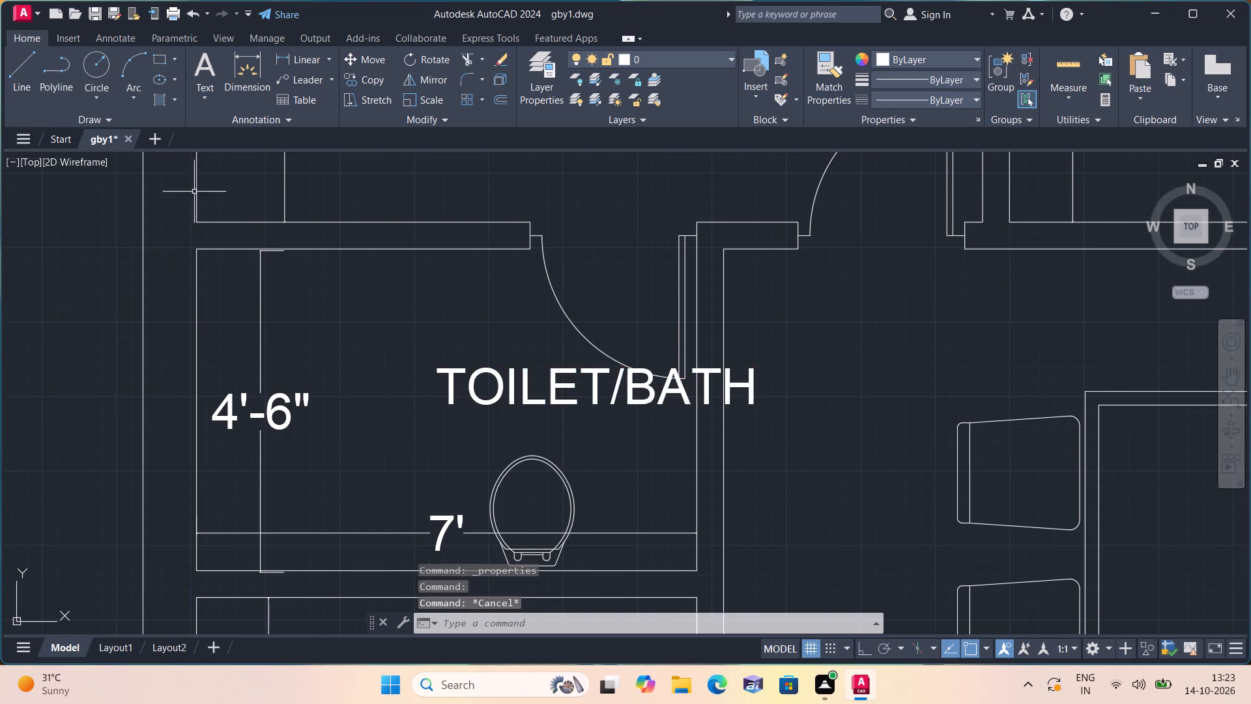
Add the multiline text DINING AREA, split over two lines, below the dining table in the west unit.
scroll(203, 190, down, 3)
middle_drag(319, 289, 416, 396)
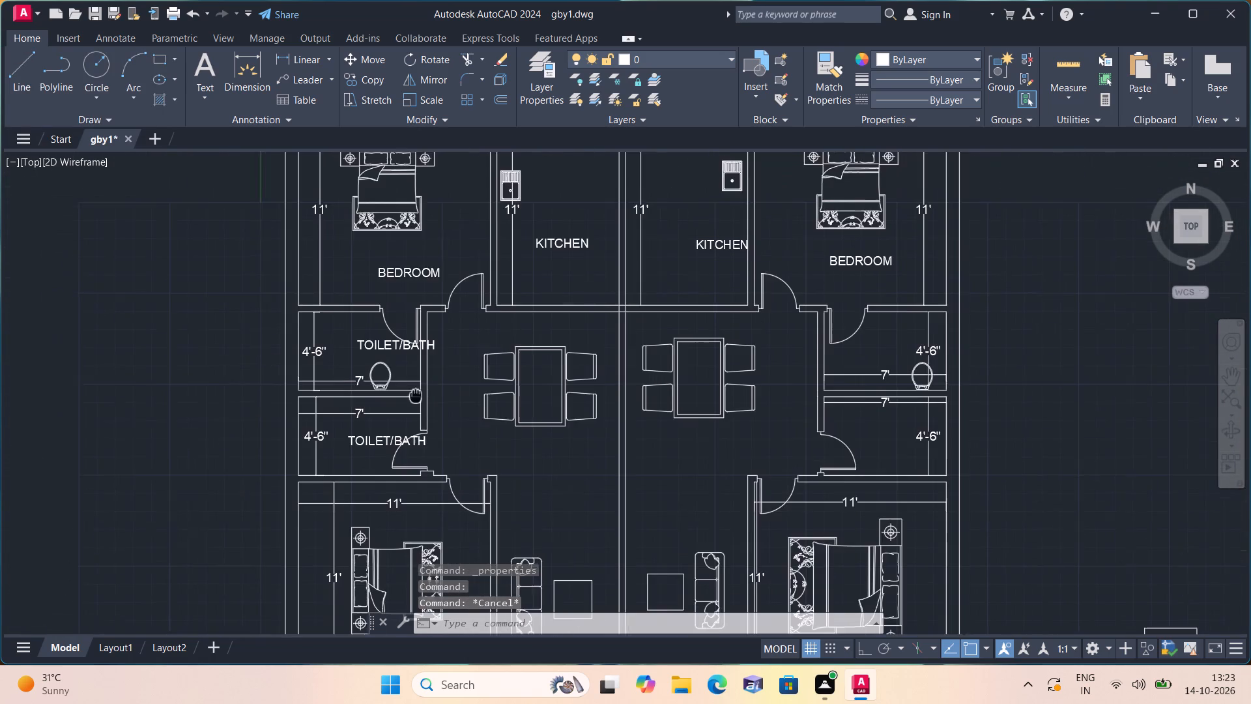
middle_drag(416, 396, 417, 396)
scroll(348, 308, up, 1)
middle_drag(348, 307, 408, 418)
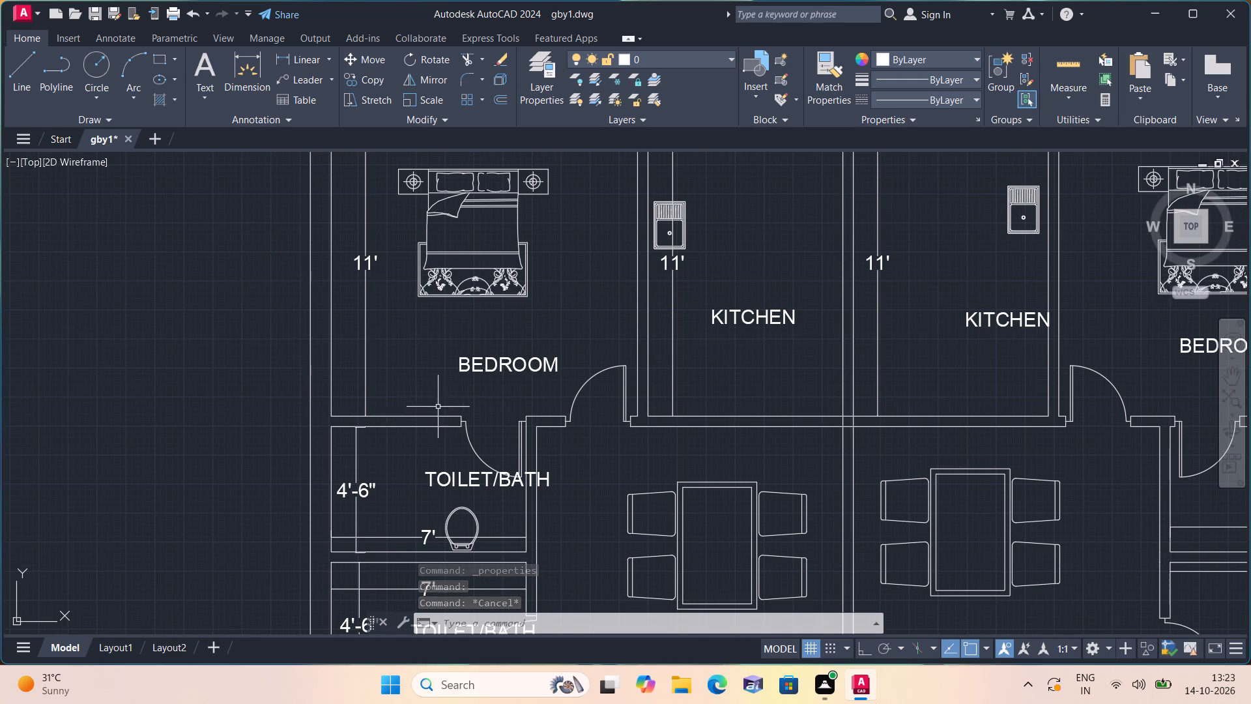
middle_drag(437, 403, 410, 353)
scroll(433, 402, down, 1)
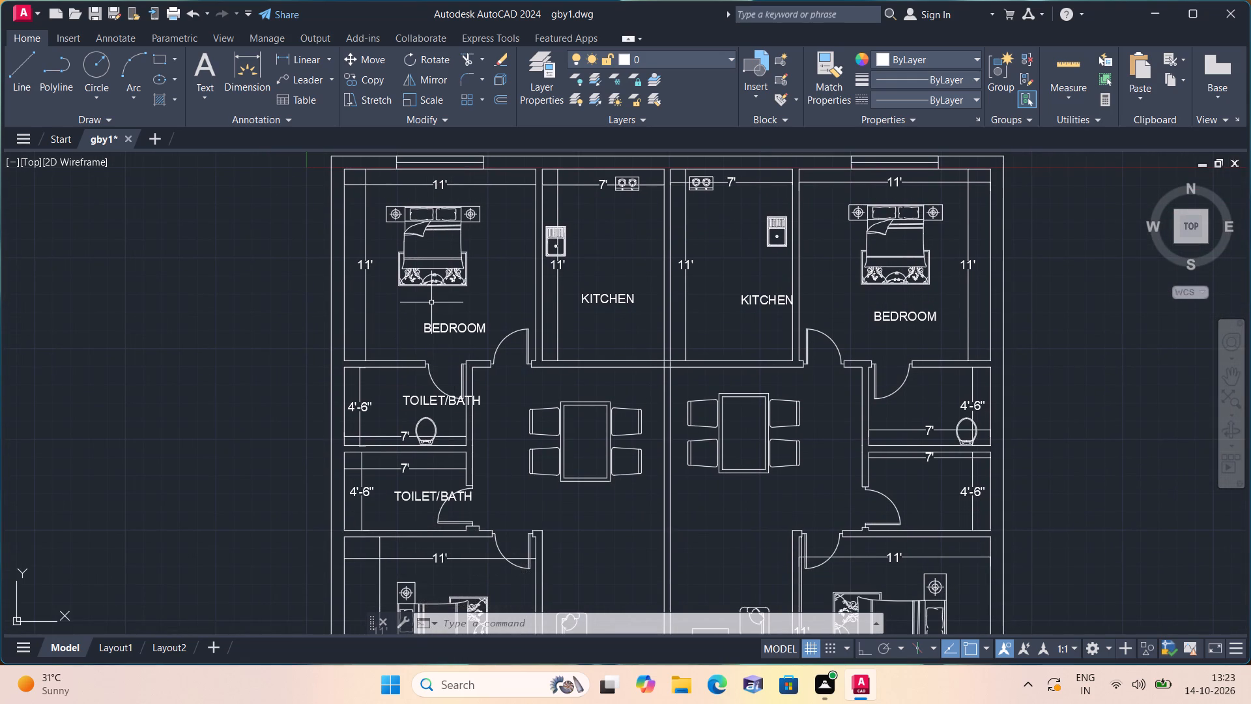
text(mt)
key(space)
middle_drag(592, 481, 616, 306)
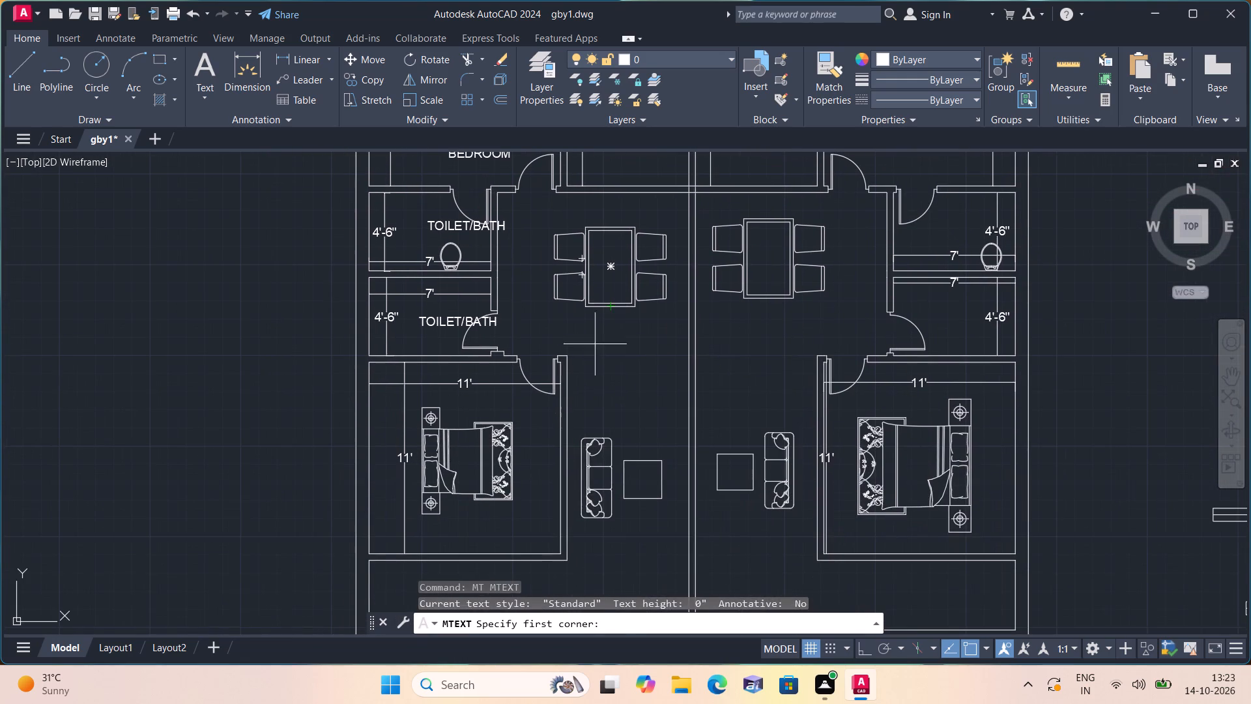
triple_click(598, 343)
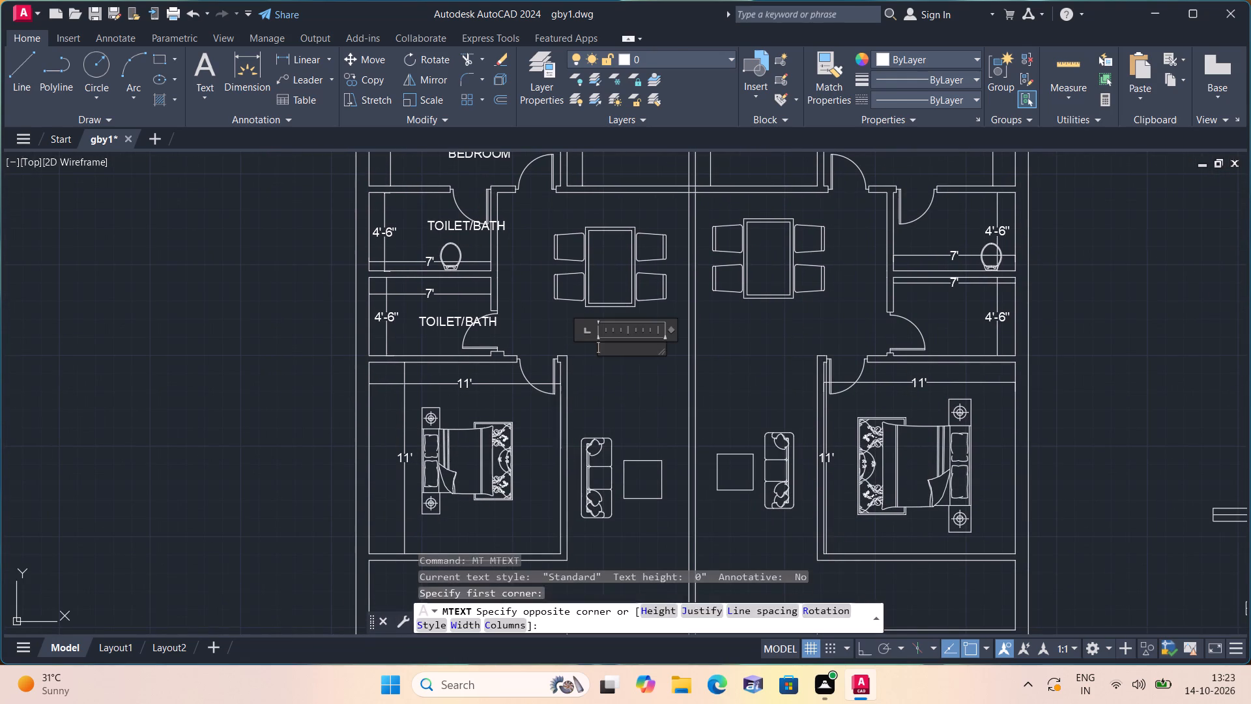
click(601, 344)
text(DINING)
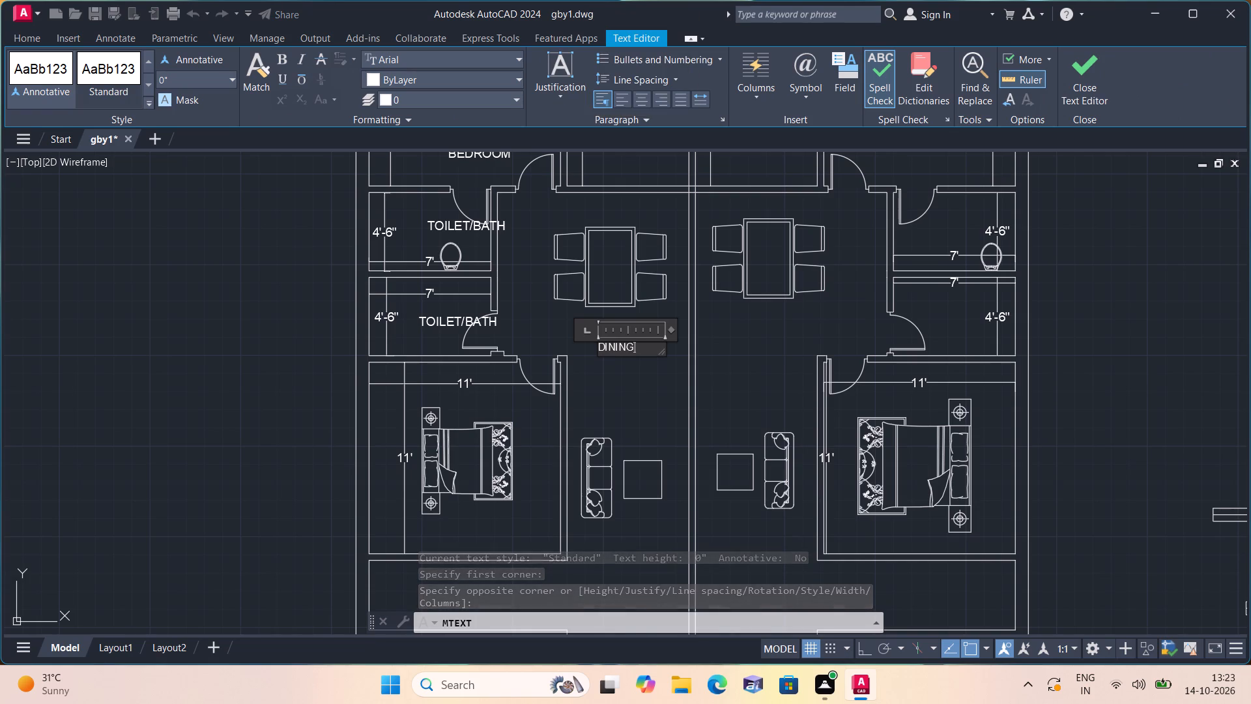
key(Return)
text(AREA)
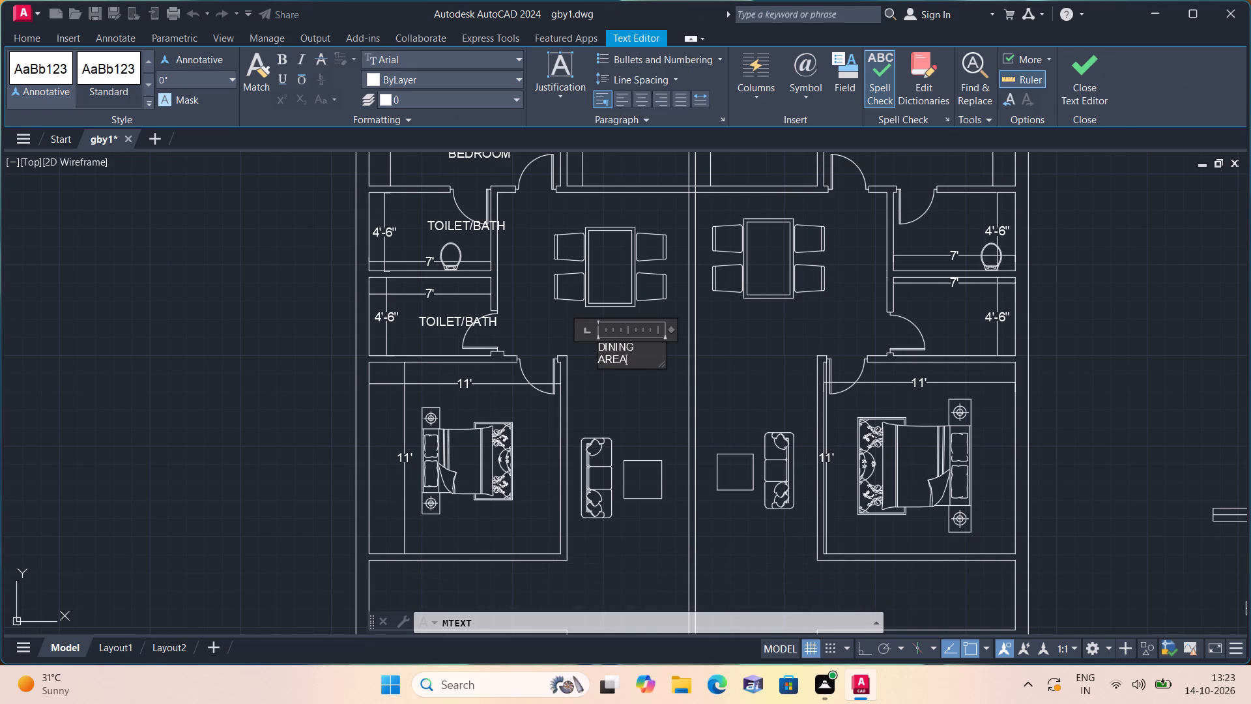
click(650, 415)
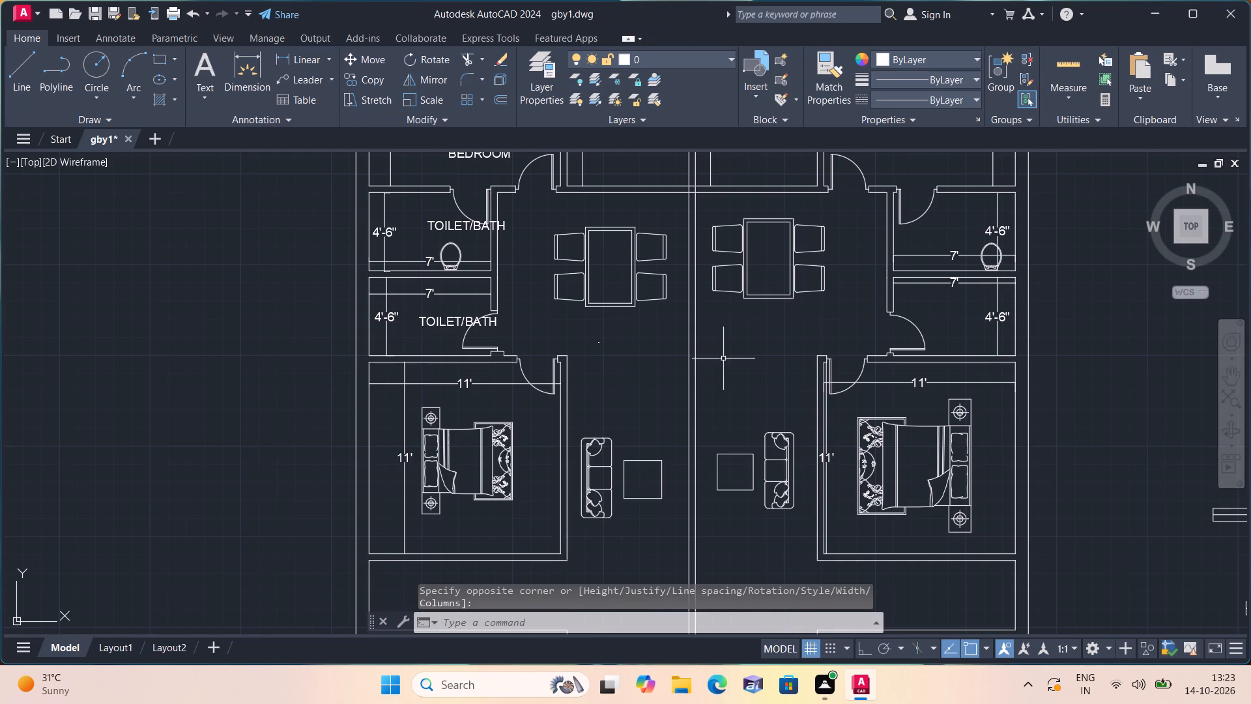
Add the multiline text DINING AREA on one line below the dining table in the east unit.
key(space)
triple_click(731, 351)
click(731, 351)
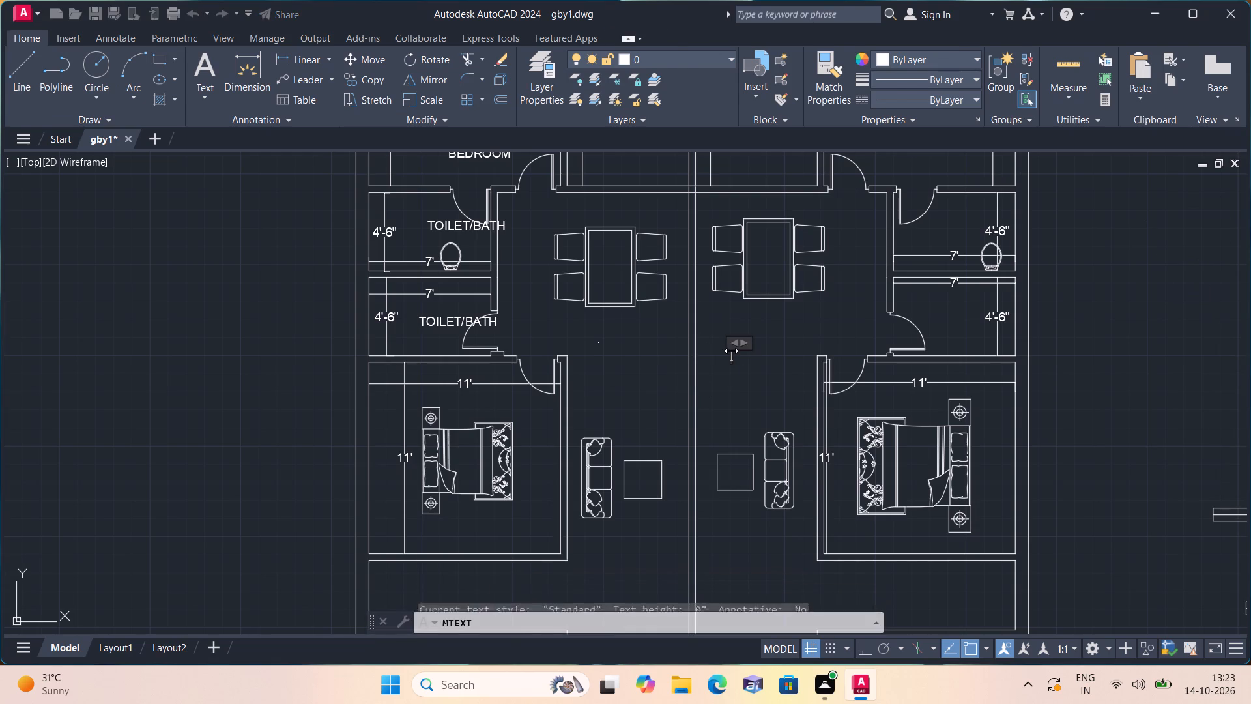
text(DINING AREA)
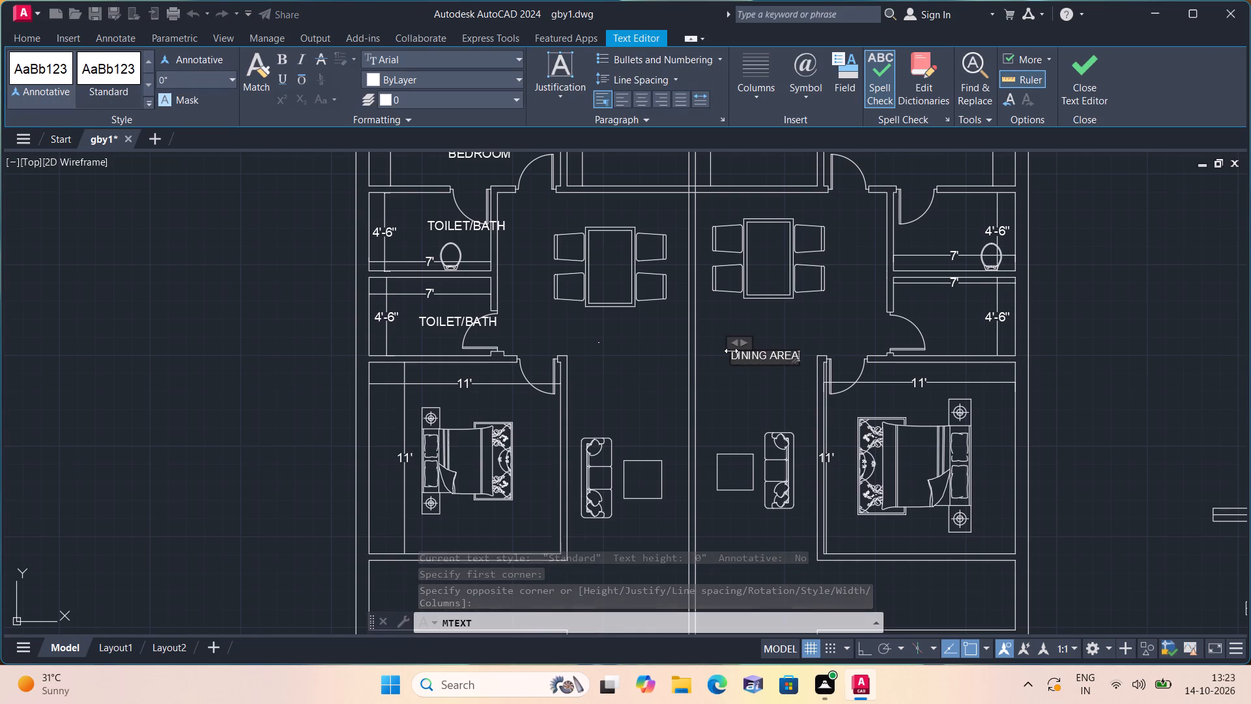
click(769, 350)
Edit the east unit's DINING AREA text so that AREA starts on a second line.
scroll(744, 355, up, 3)
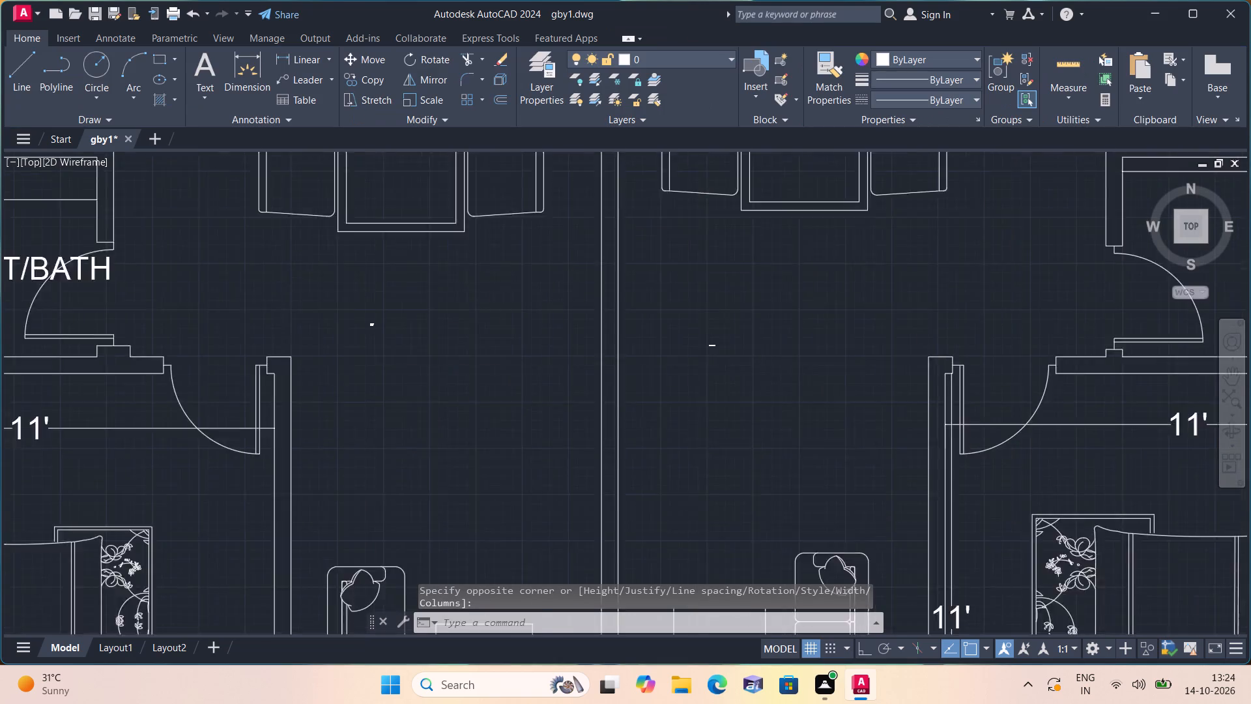
click(747, 360)
click(579, 280)
right_click(579, 280)
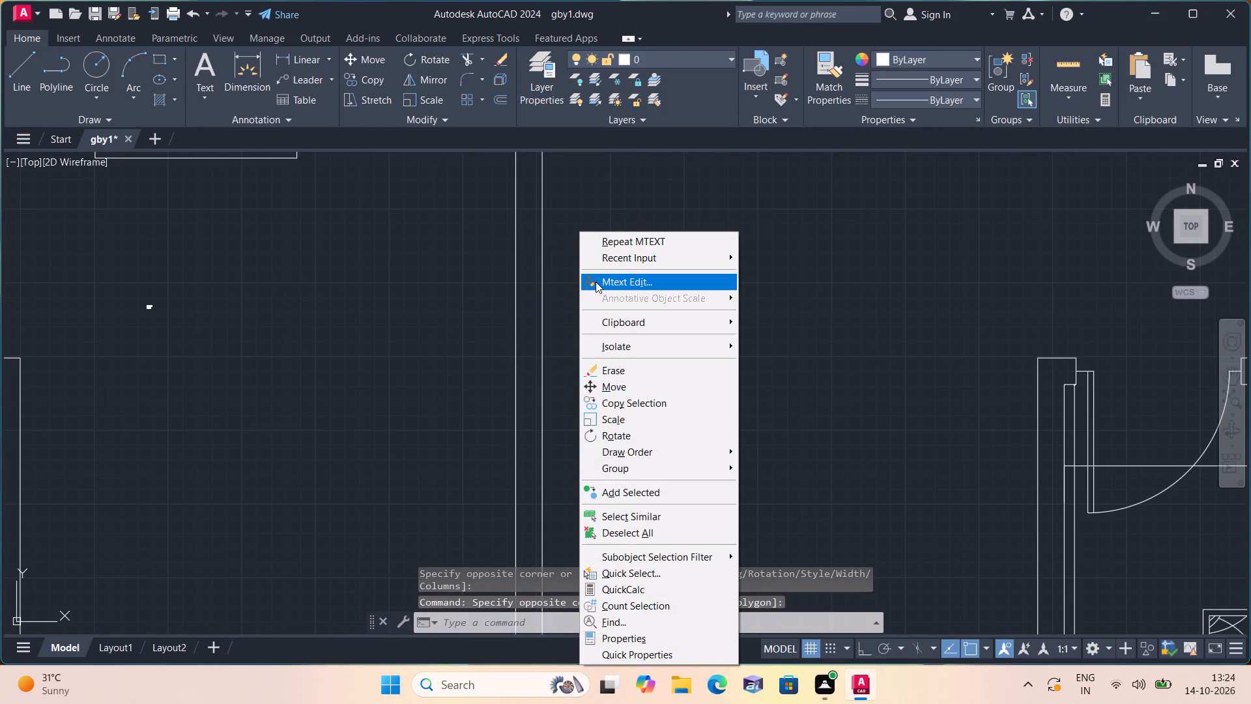
click(627, 287)
scroll(687, 341, up, 3)
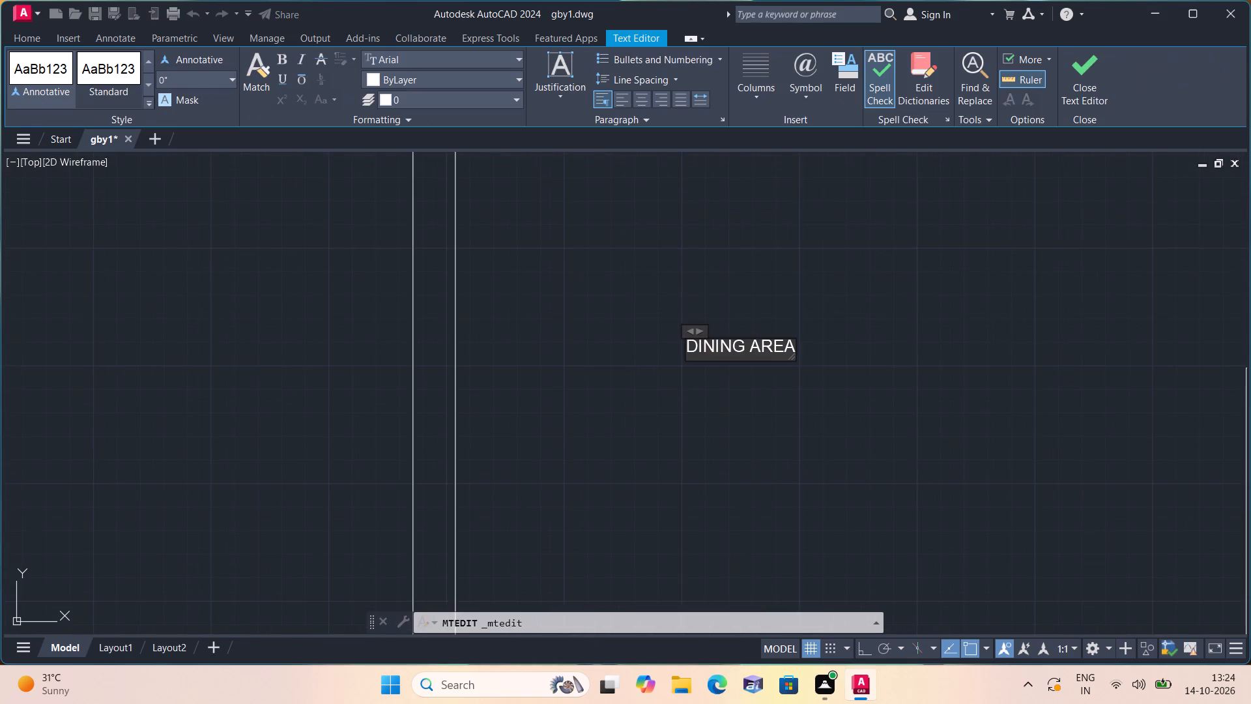
click(787, 349)
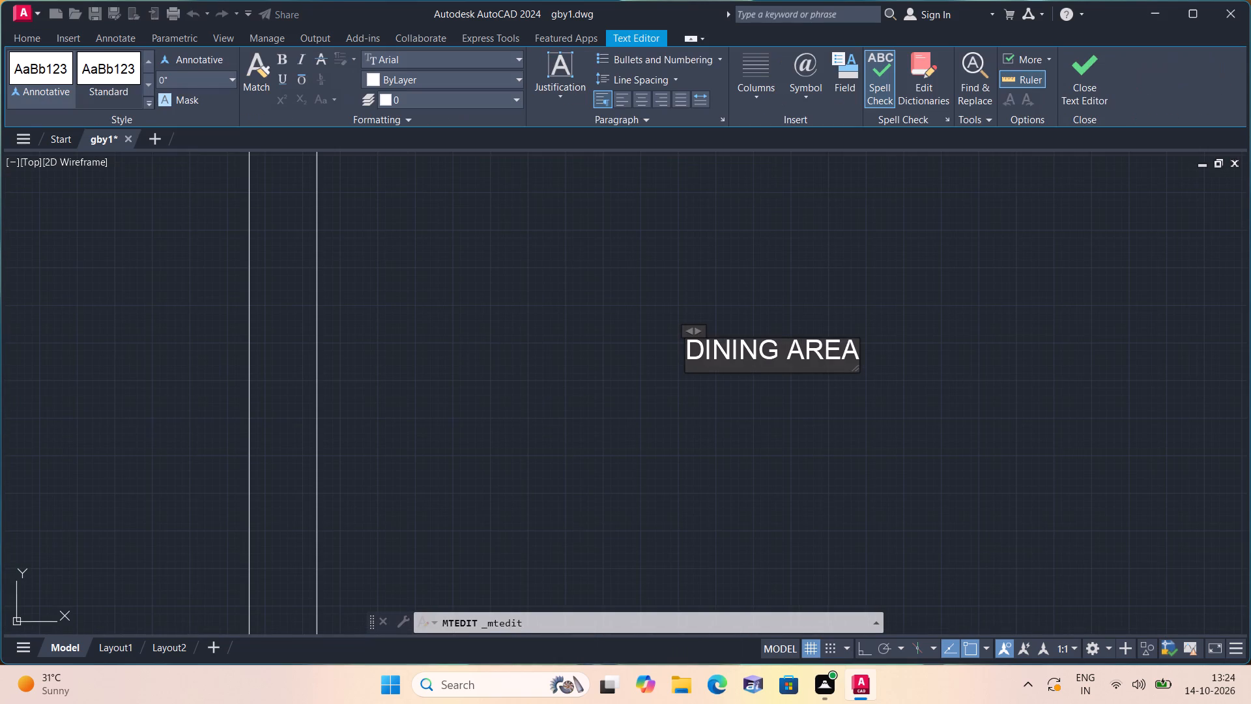
key(Return)
click(745, 423)
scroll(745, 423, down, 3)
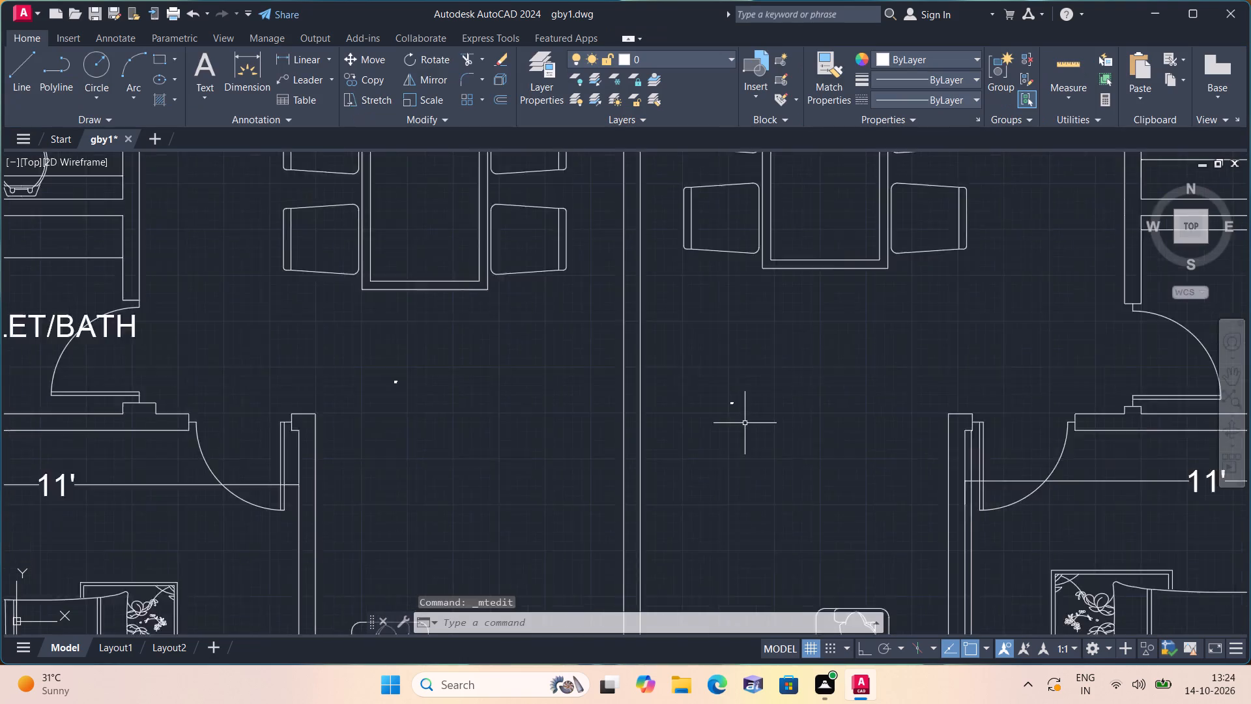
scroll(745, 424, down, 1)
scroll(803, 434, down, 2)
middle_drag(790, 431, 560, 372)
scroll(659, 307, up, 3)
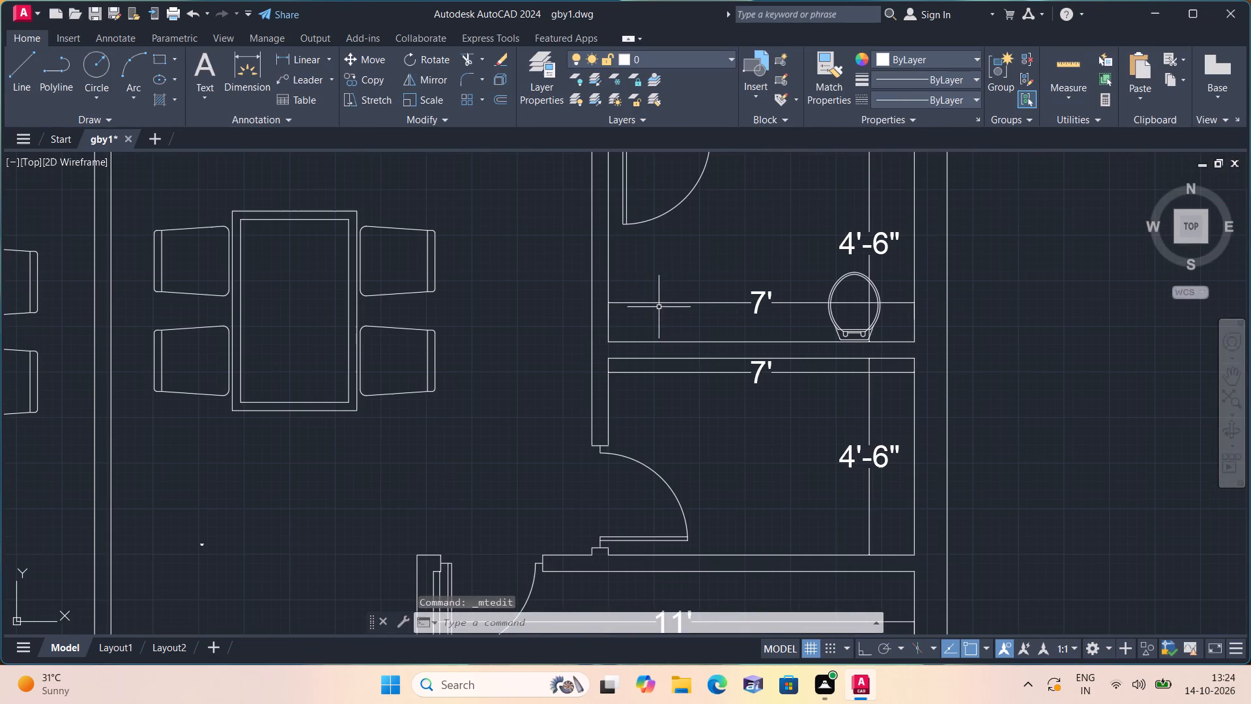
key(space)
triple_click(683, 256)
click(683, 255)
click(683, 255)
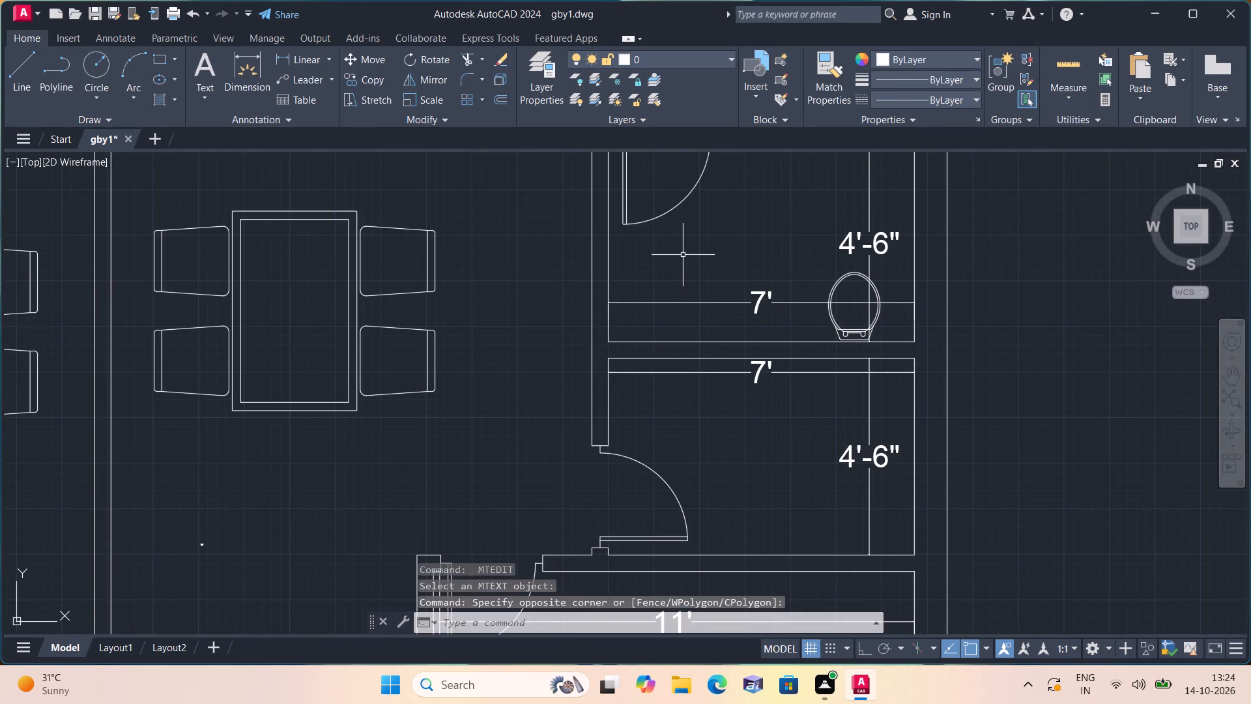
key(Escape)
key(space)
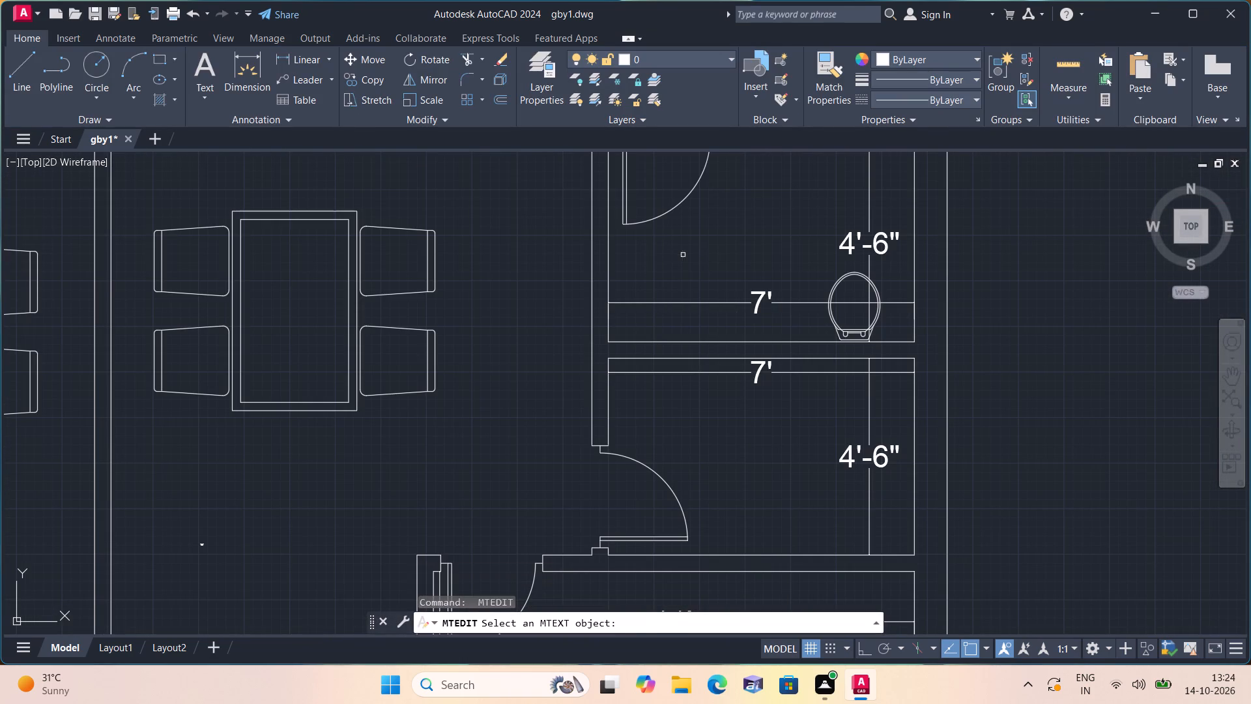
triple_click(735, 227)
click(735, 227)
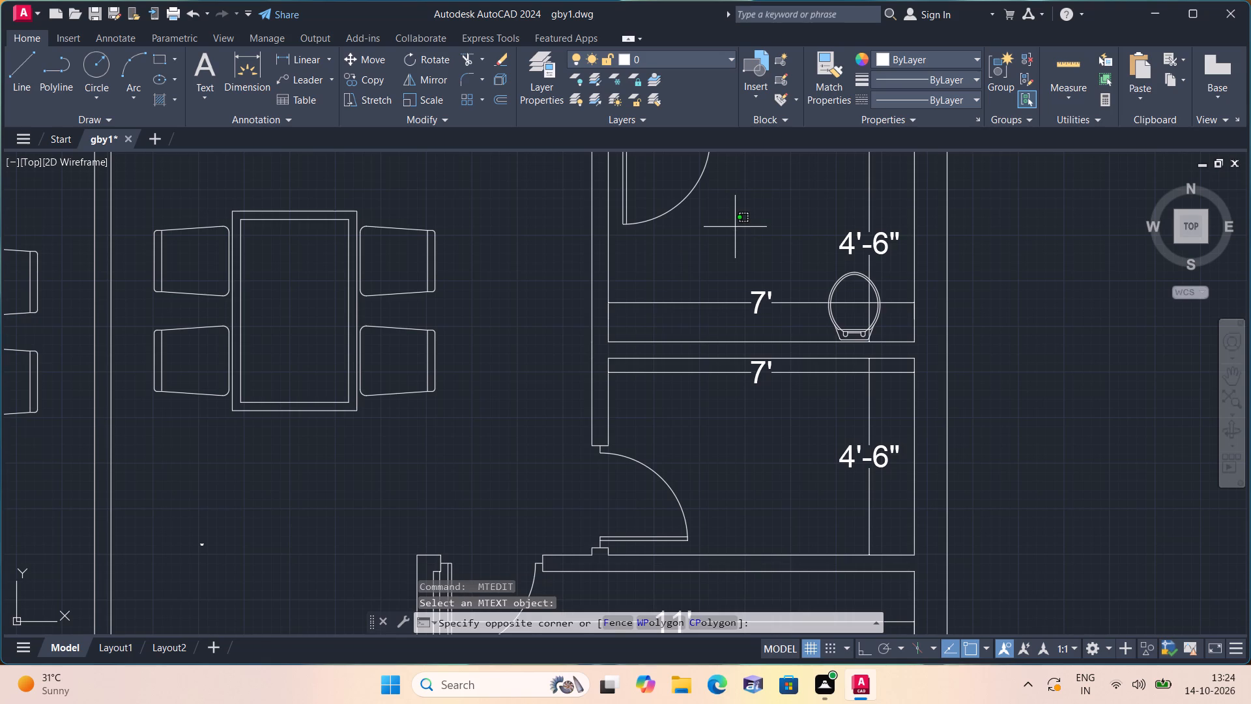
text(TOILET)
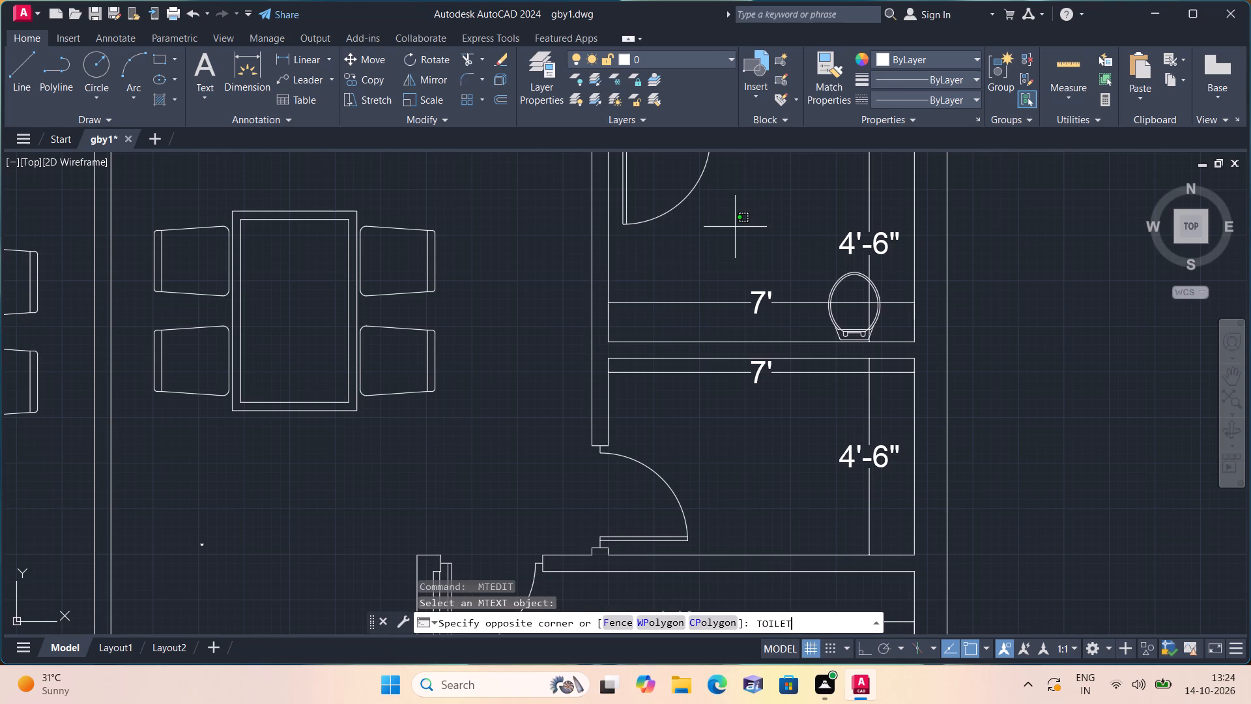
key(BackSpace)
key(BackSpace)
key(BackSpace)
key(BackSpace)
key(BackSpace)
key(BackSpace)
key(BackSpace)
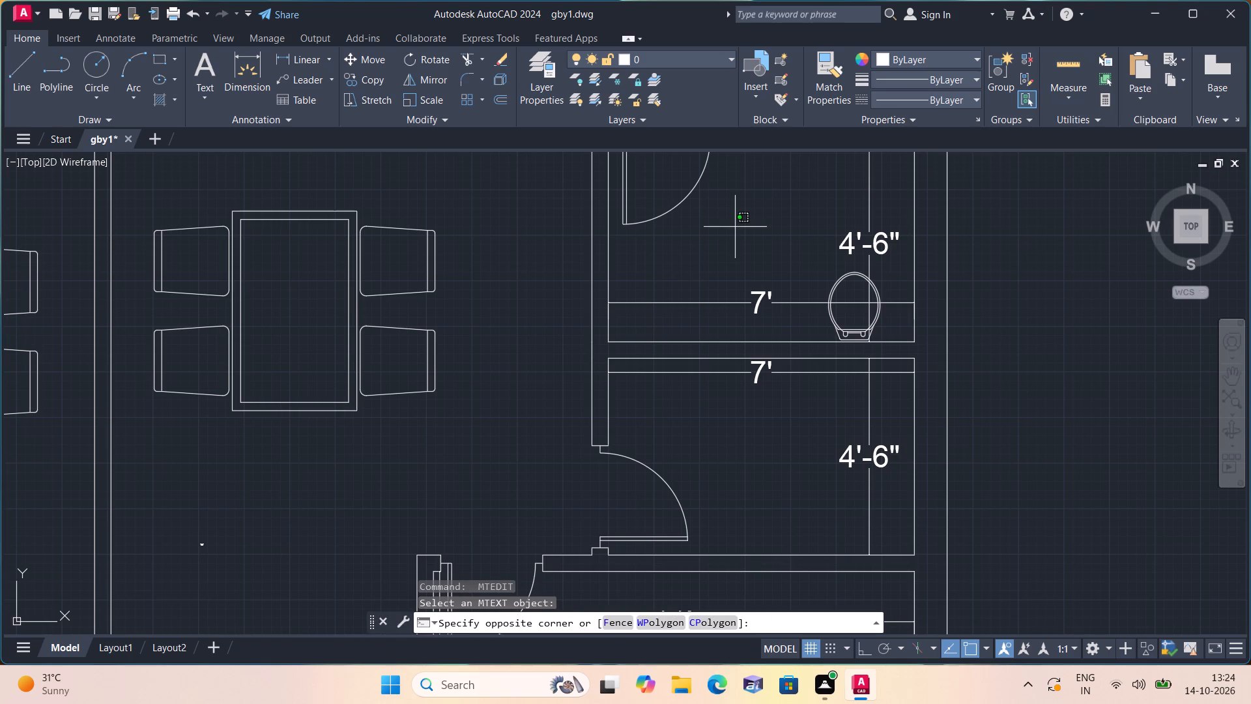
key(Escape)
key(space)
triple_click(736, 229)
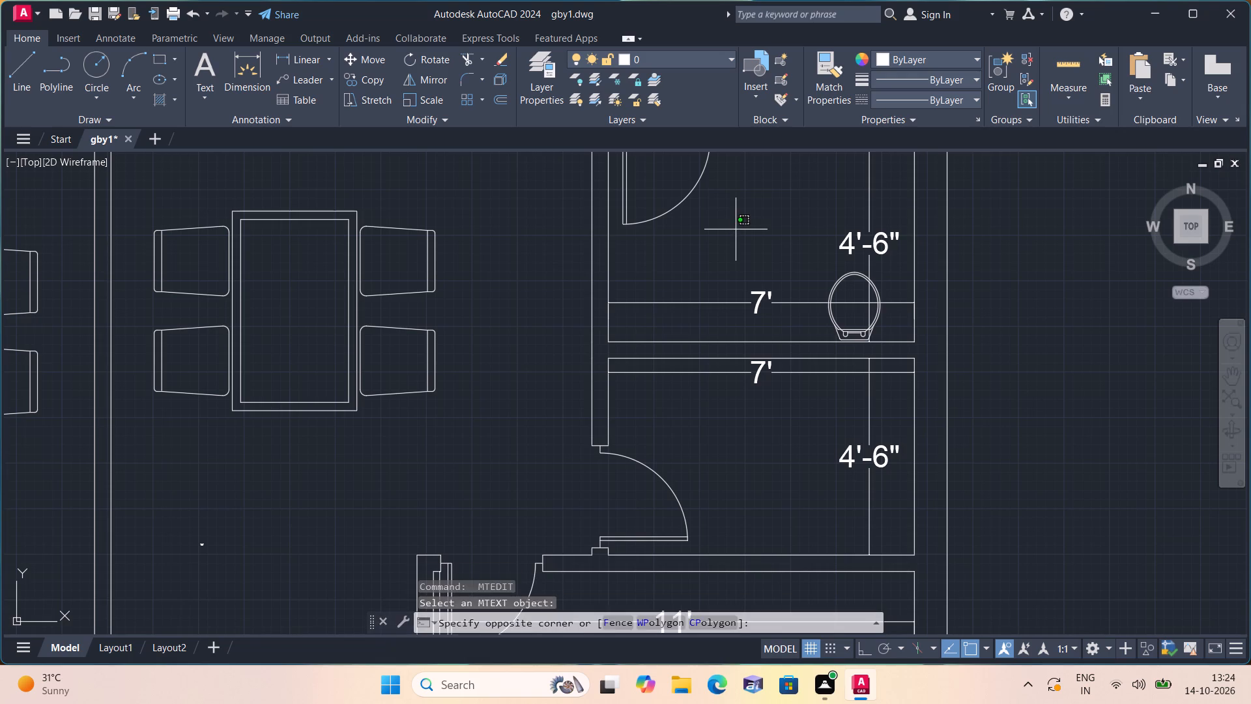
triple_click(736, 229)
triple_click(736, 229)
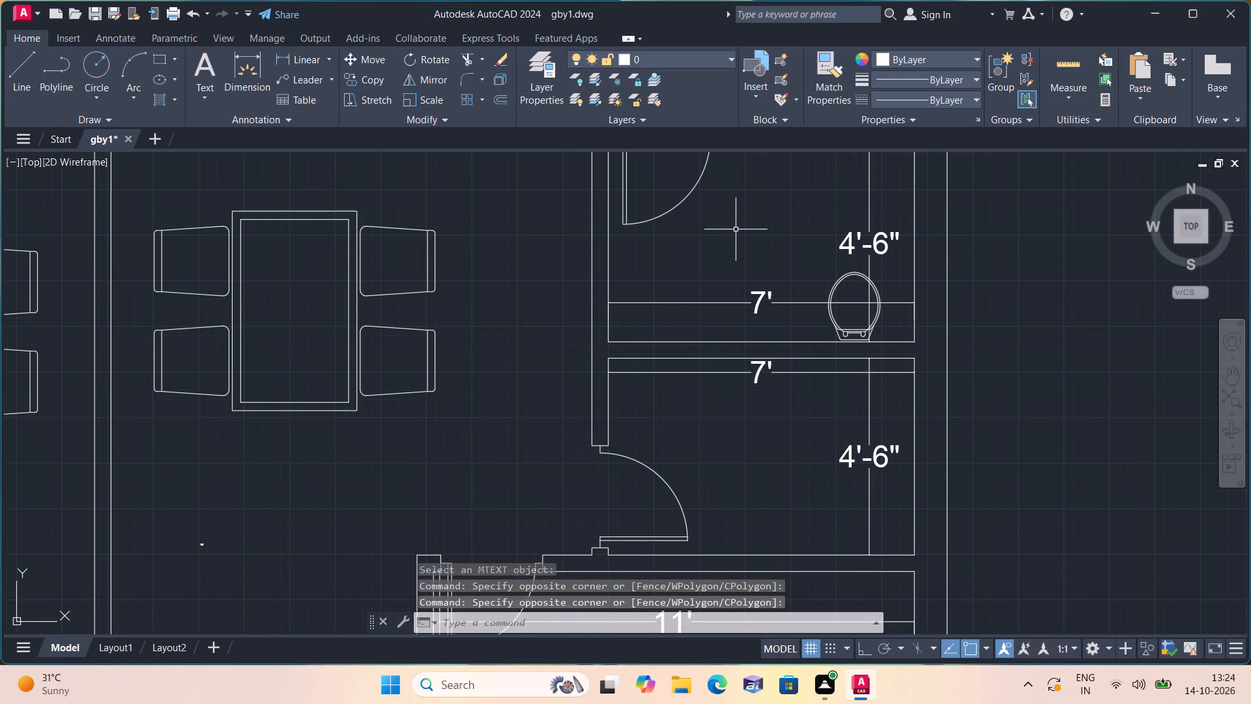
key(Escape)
Add the multiline text TOILET/BATH, with BATH on a second line, in the east unit's northern 7' by 4'-6" room.
text(MT)
key(space)
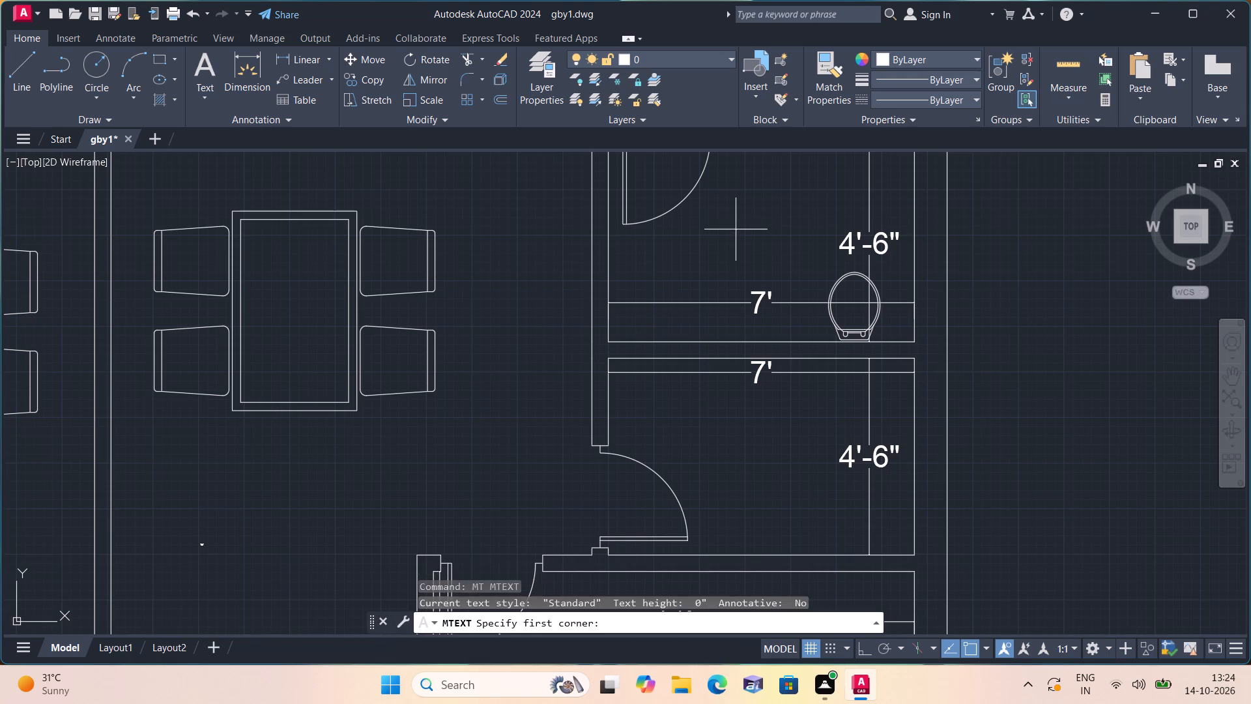
triple_click(728, 221)
double_click(728, 220)
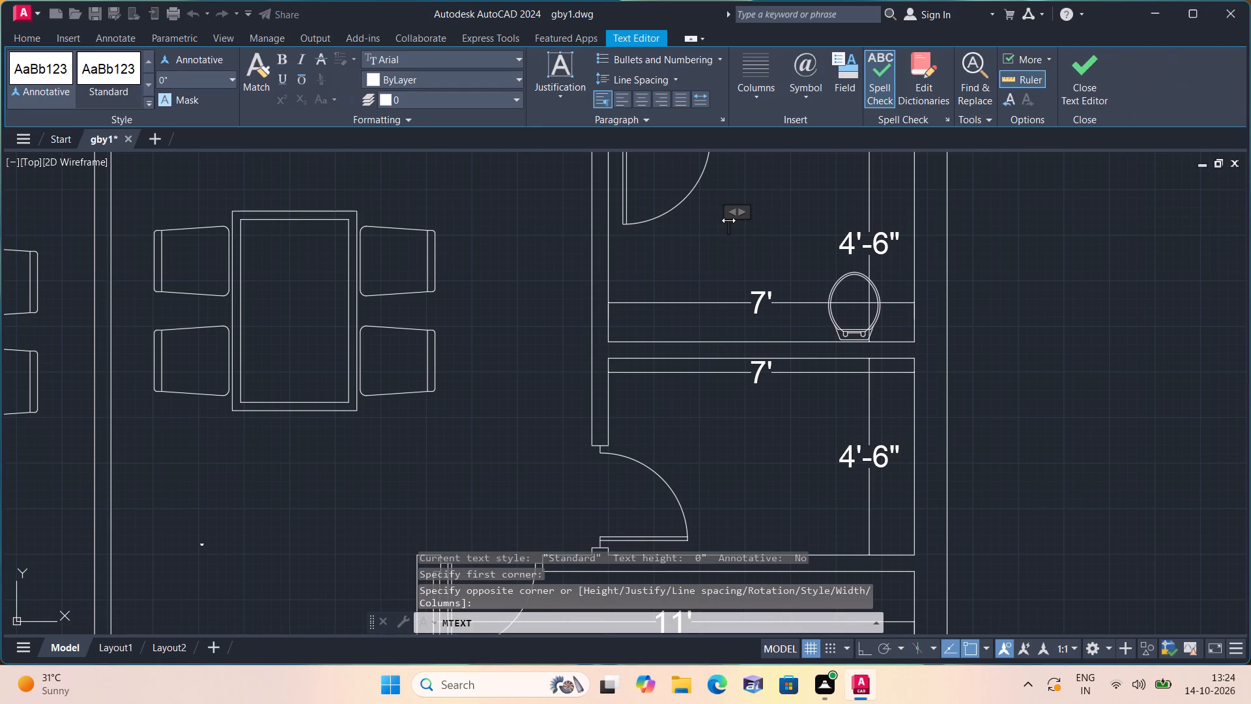
text(TOILET/)
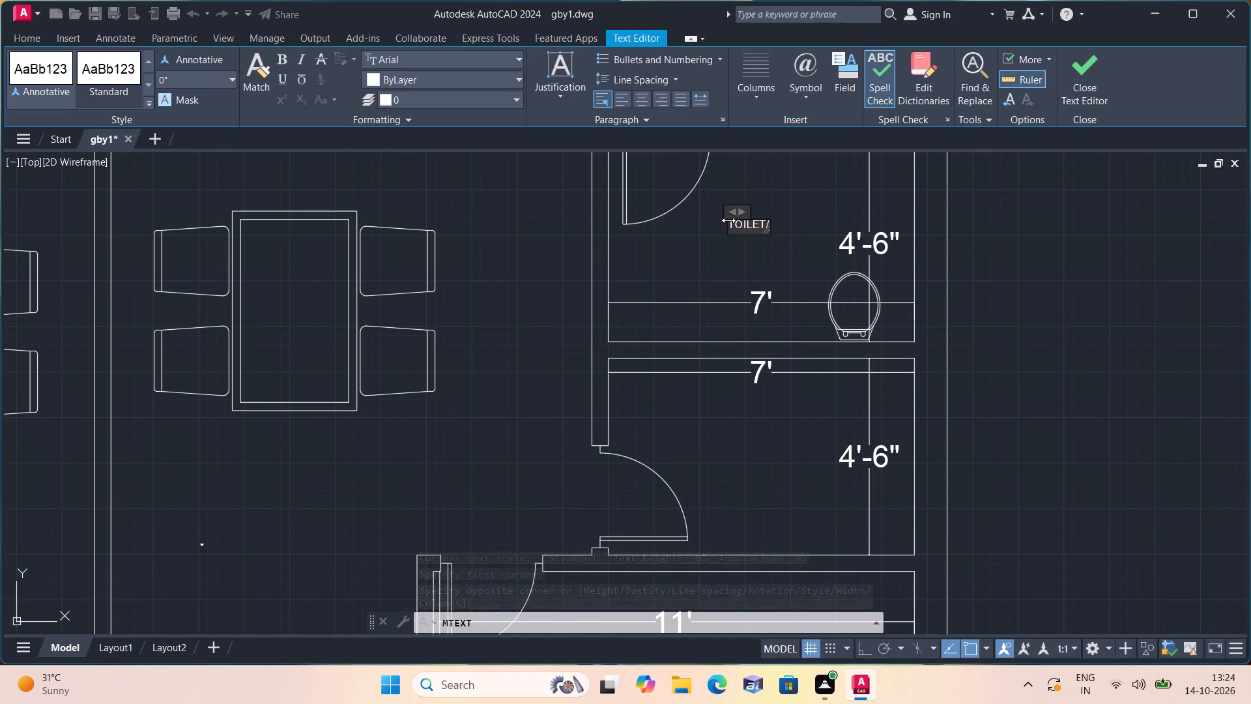
key(Return)
text(BATH)
click(632, 309)
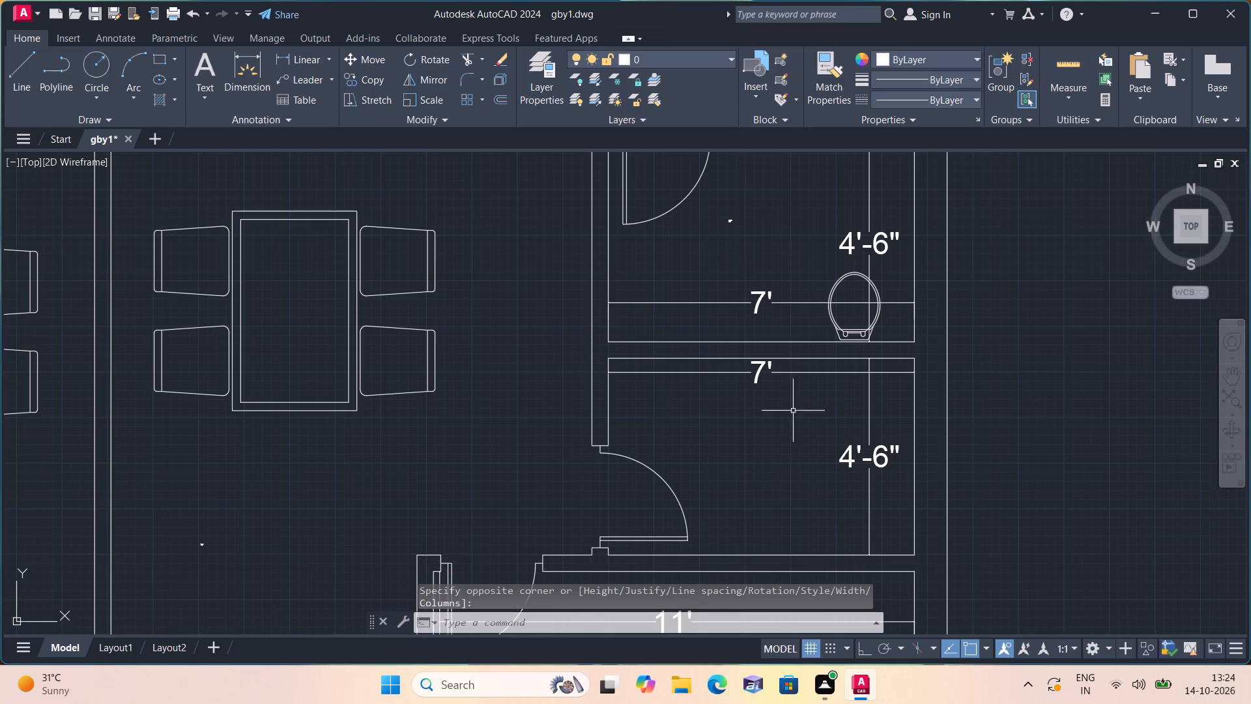
Add the multiline text TOILET/BATH, with BATH on a second line, in the east unit's southern 7' by 4'-6" room.
key(space)
triple_click(712, 443)
double_click(712, 443)
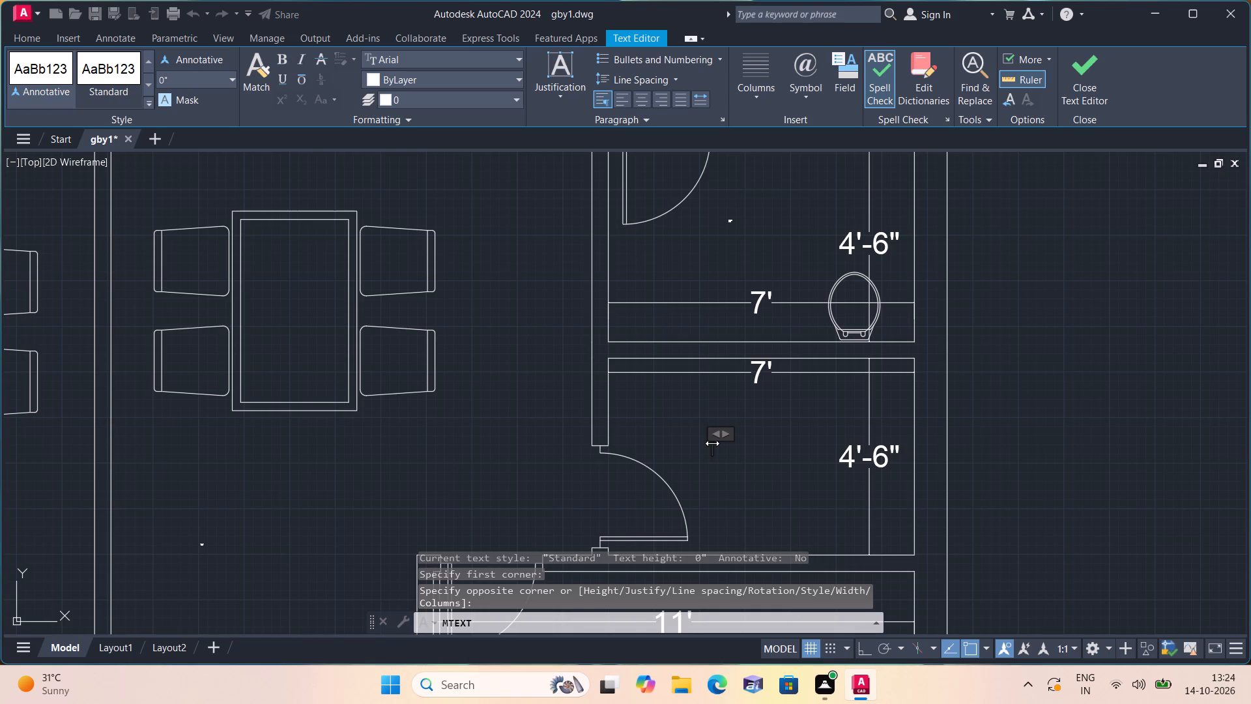
text(TOILET)
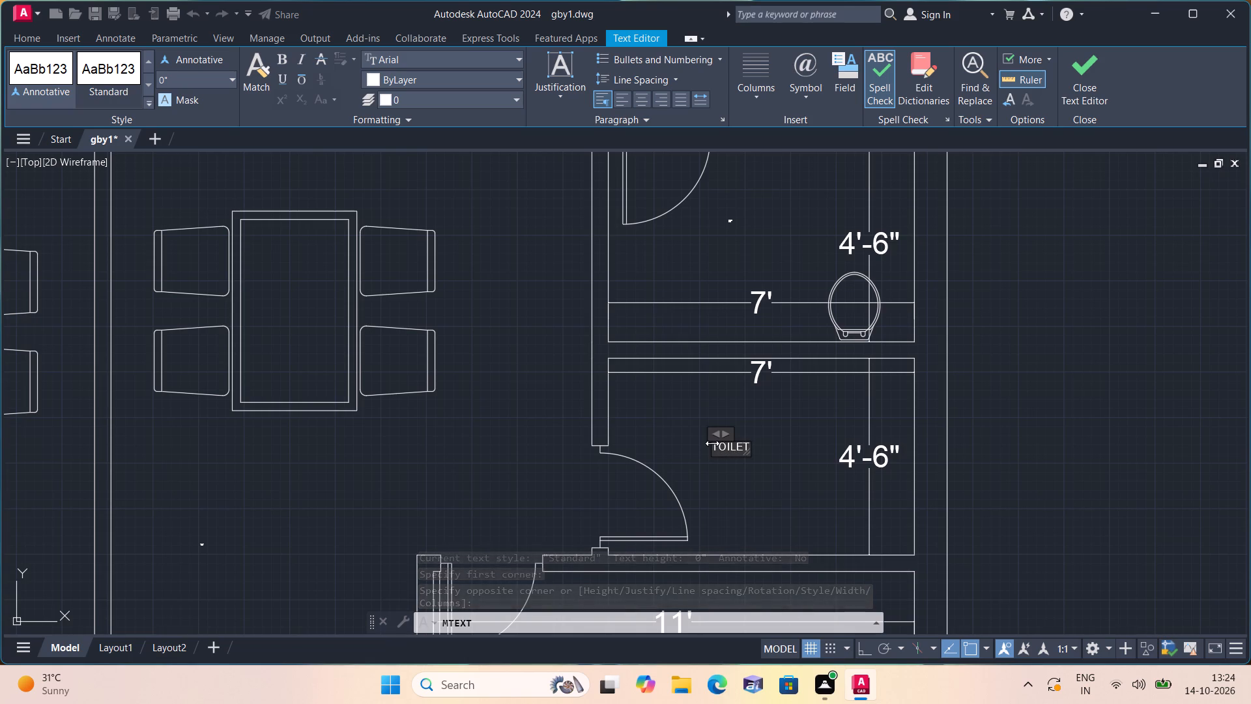
text(/BS)
key(BackSpace)
text(ATH)
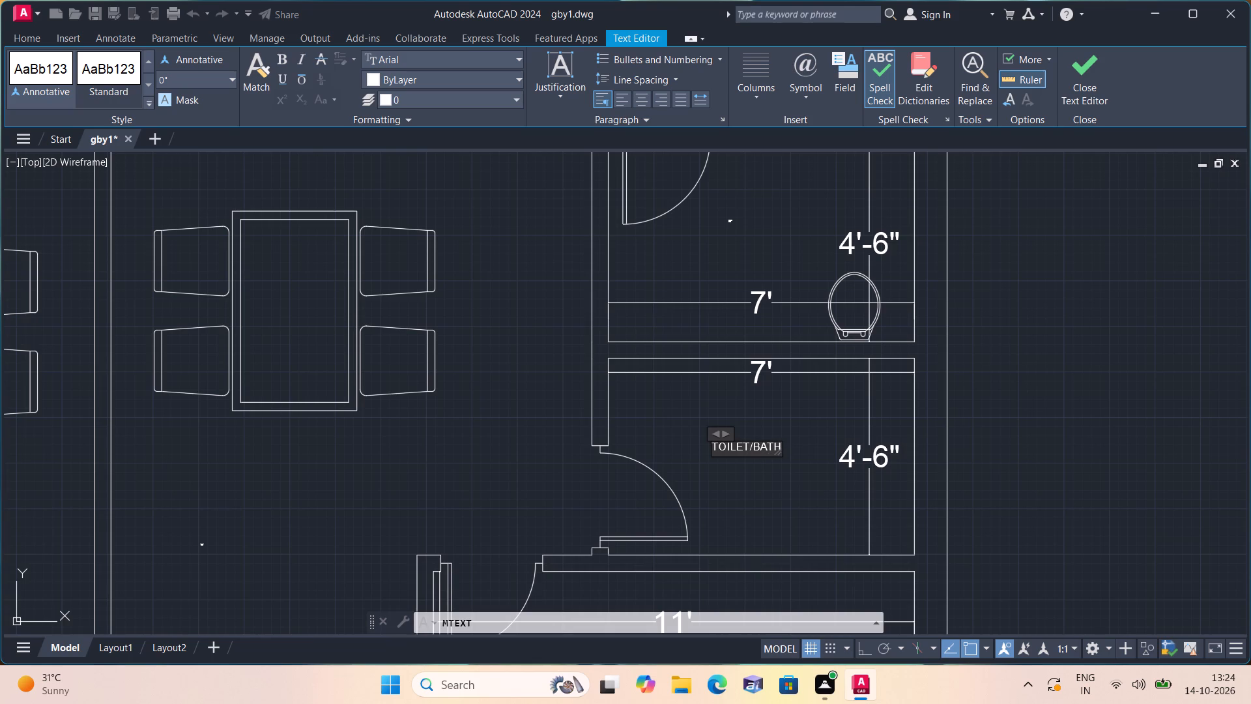
scroll(712, 443, up, 2)
click(814, 460)
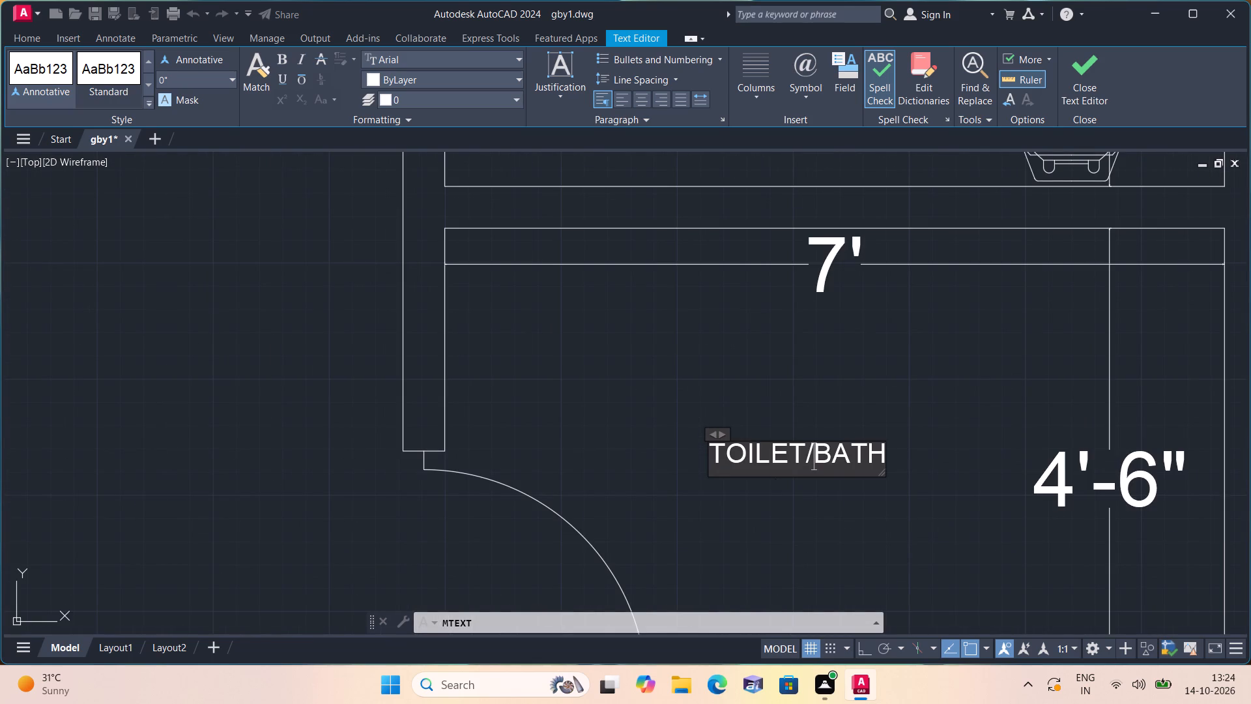
key(Return)
scroll(814, 460, up, 1)
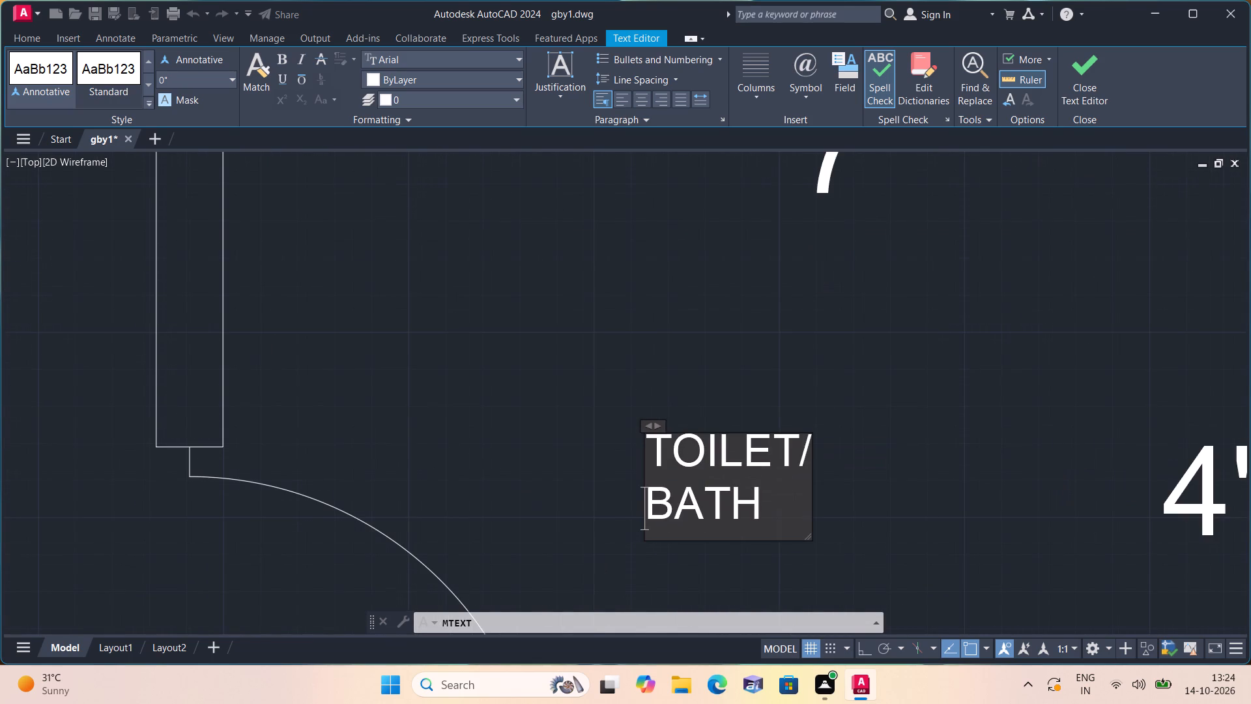
click(568, 386)
Add the multiline text LIVING AREA, with AREA on a second line, north of the sofa and table in the west unit.
scroll(568, 386, down, 2)
middle_drag(554, 398, 669, 142)
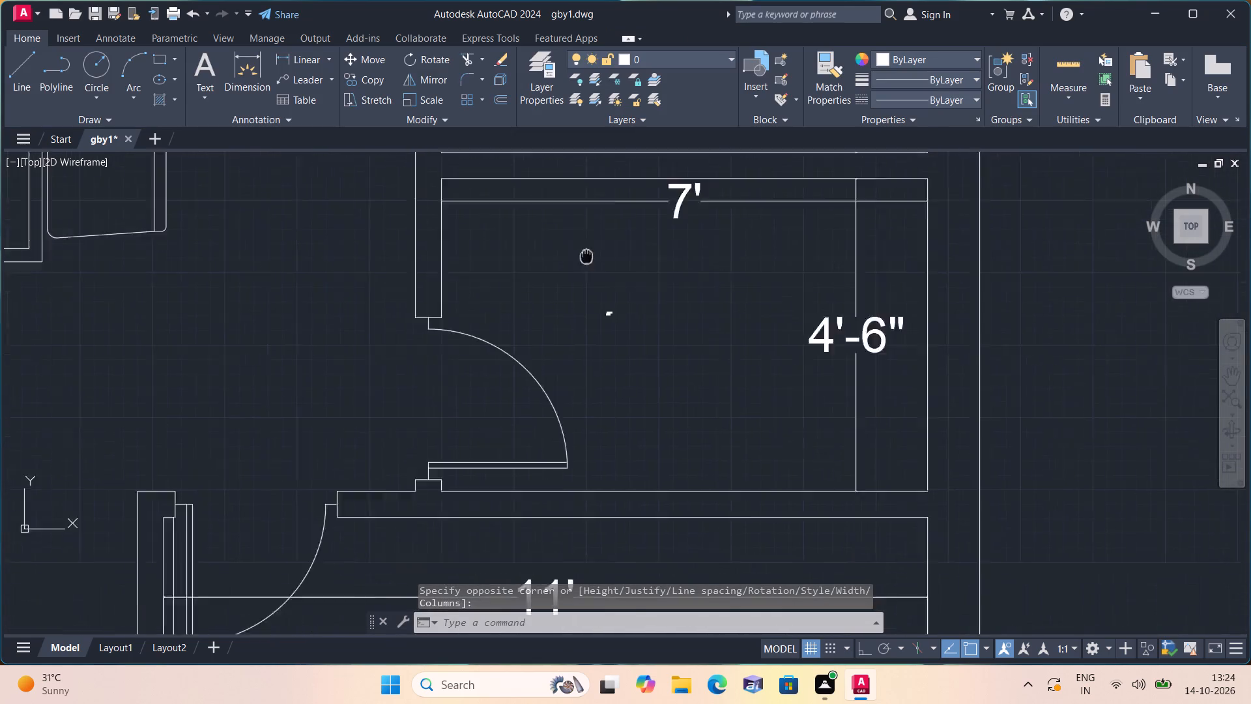
middle_drag(669, 142, 720, 72)
scroll(721, 74, down, 2)
scroll(401, 372, down, 1)
middle_drag(399, 372, 916, 268)
key(space)
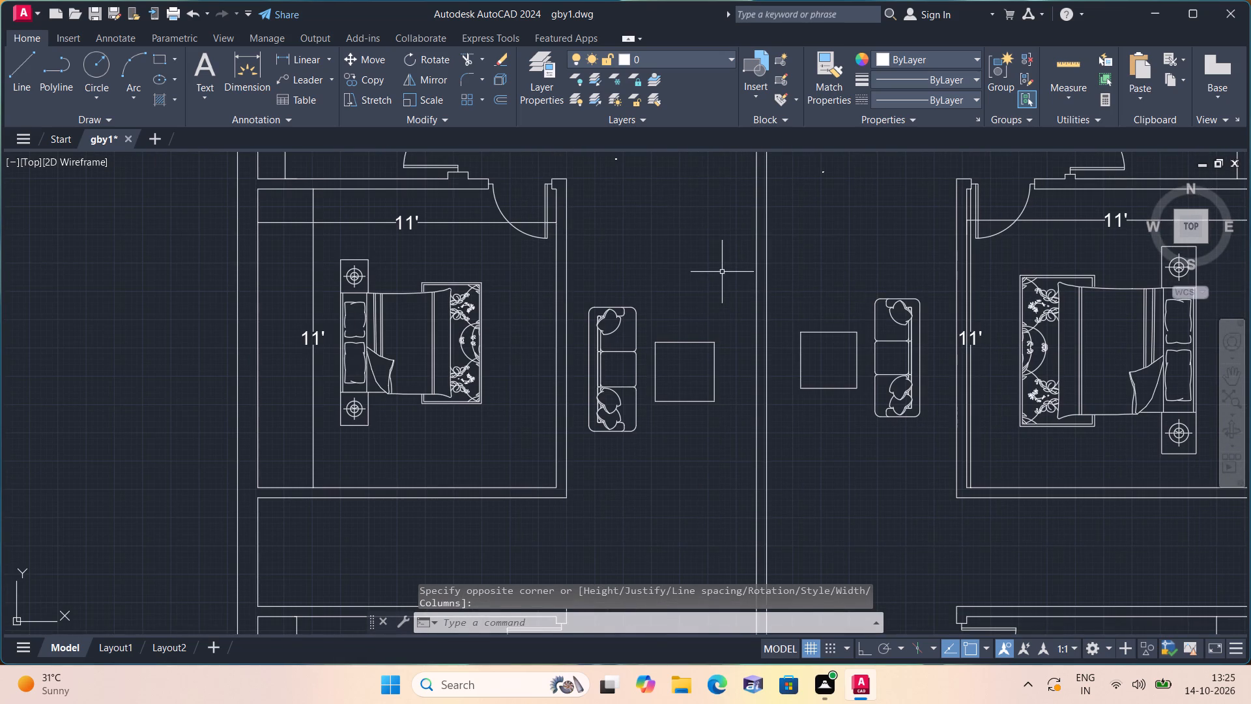
triple_click(646, 250)
click(646, 250)
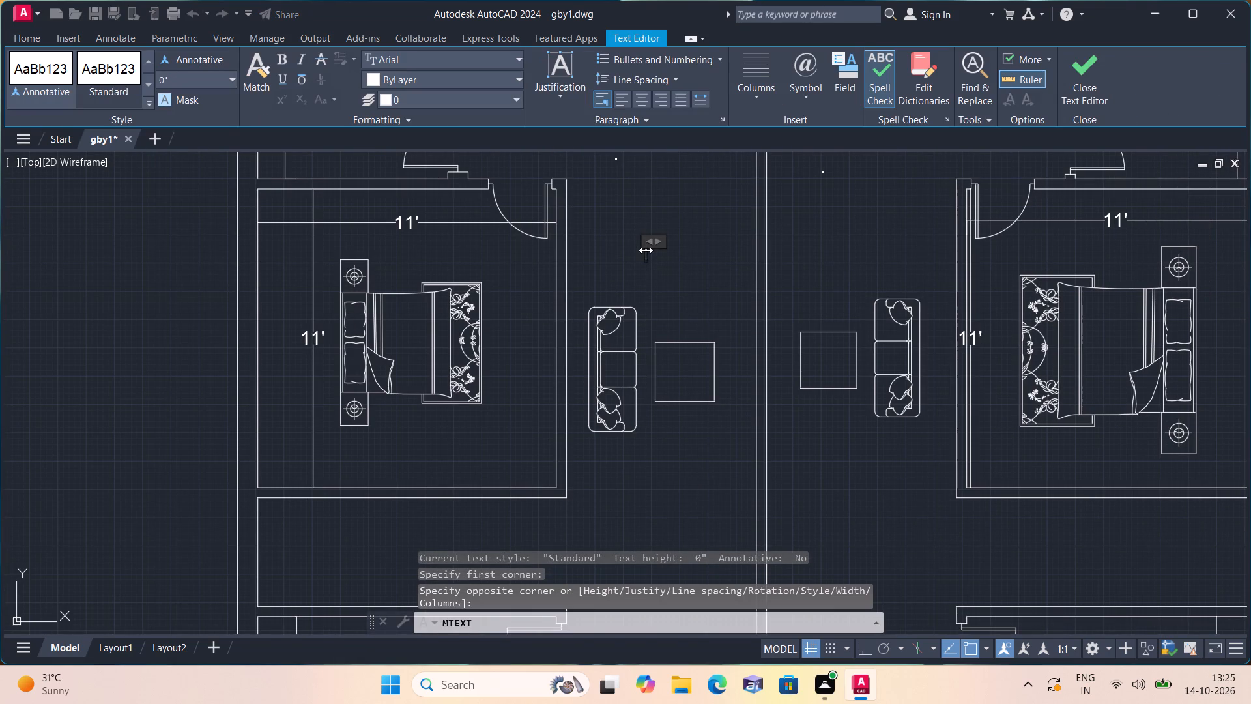
text(LIB)
key(BackSpace)
text(VING)
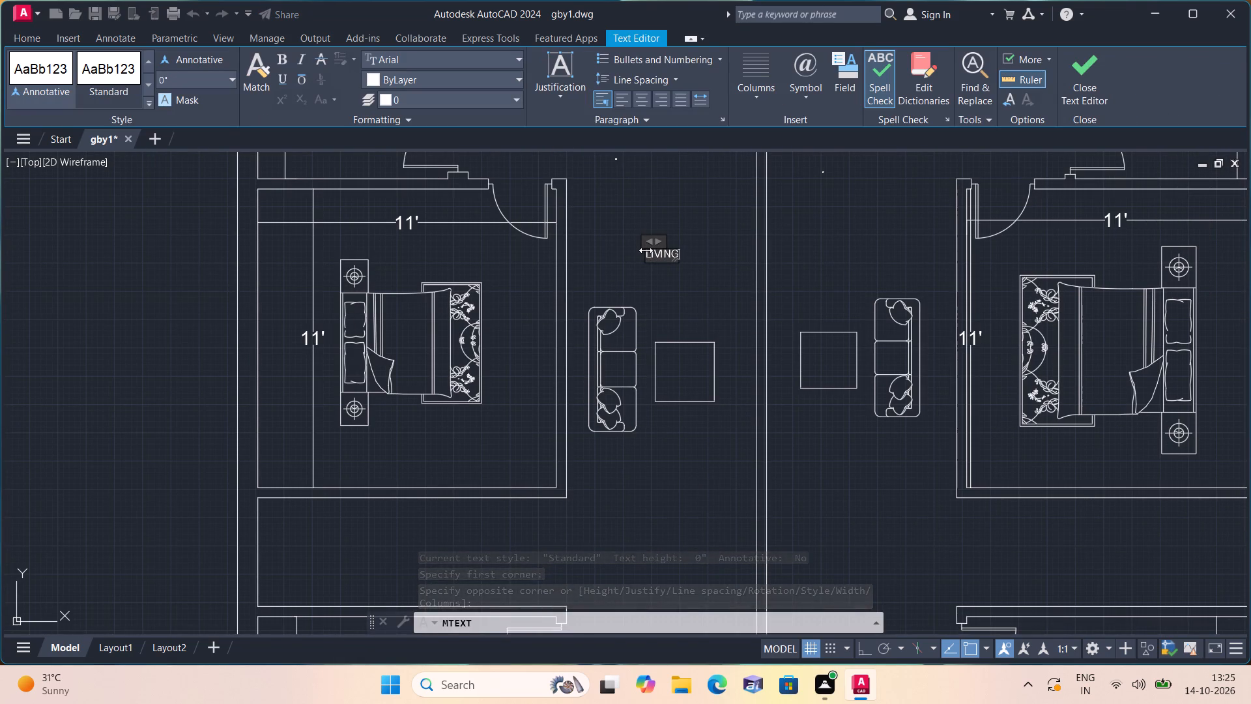
key(Return)
text(AREA)
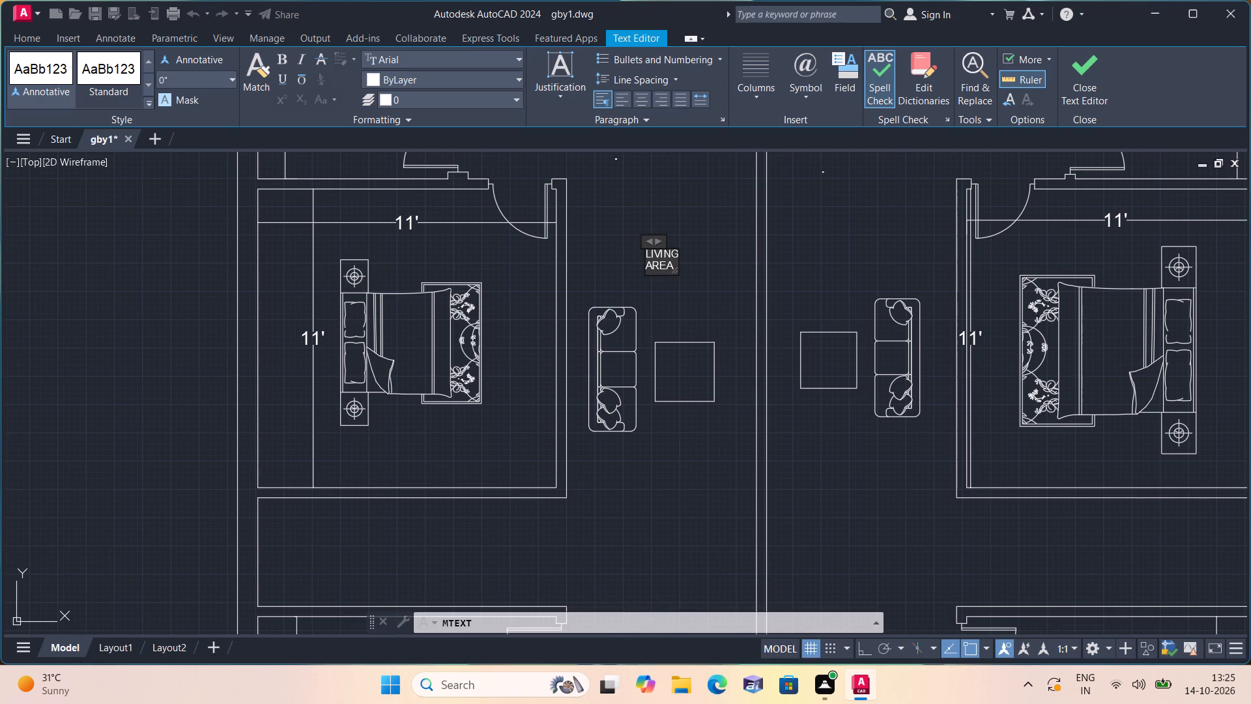
click(683, 280)
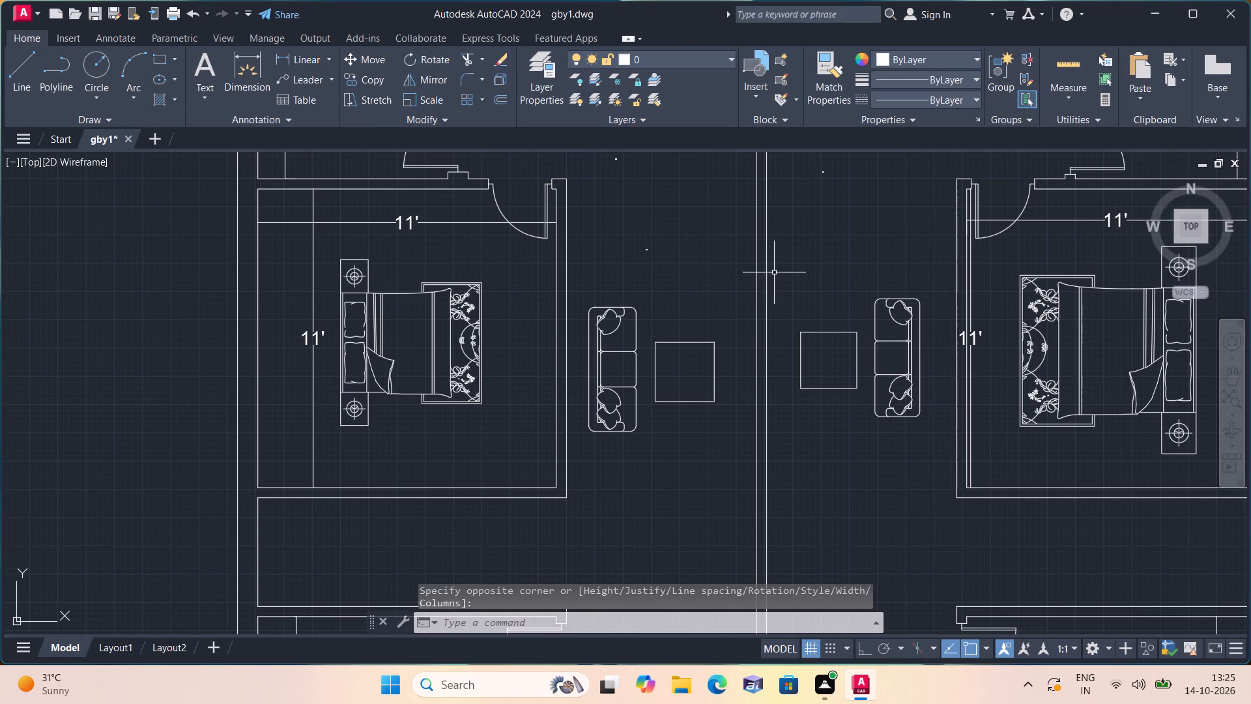
Add the multiline text LIVING AREA, with AREA on a second line, north of the square table in the east unit.
key(space)
triple_click(780, 275)
click(780, 274)
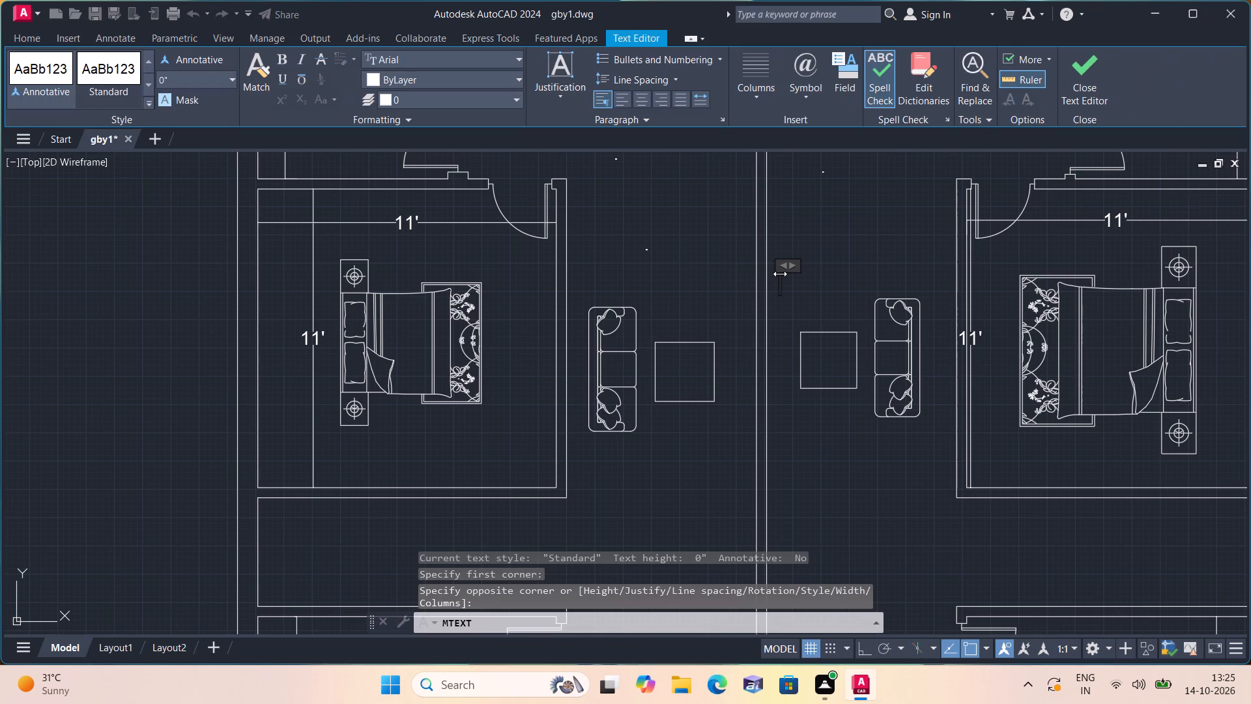
text(LIVING AREA)
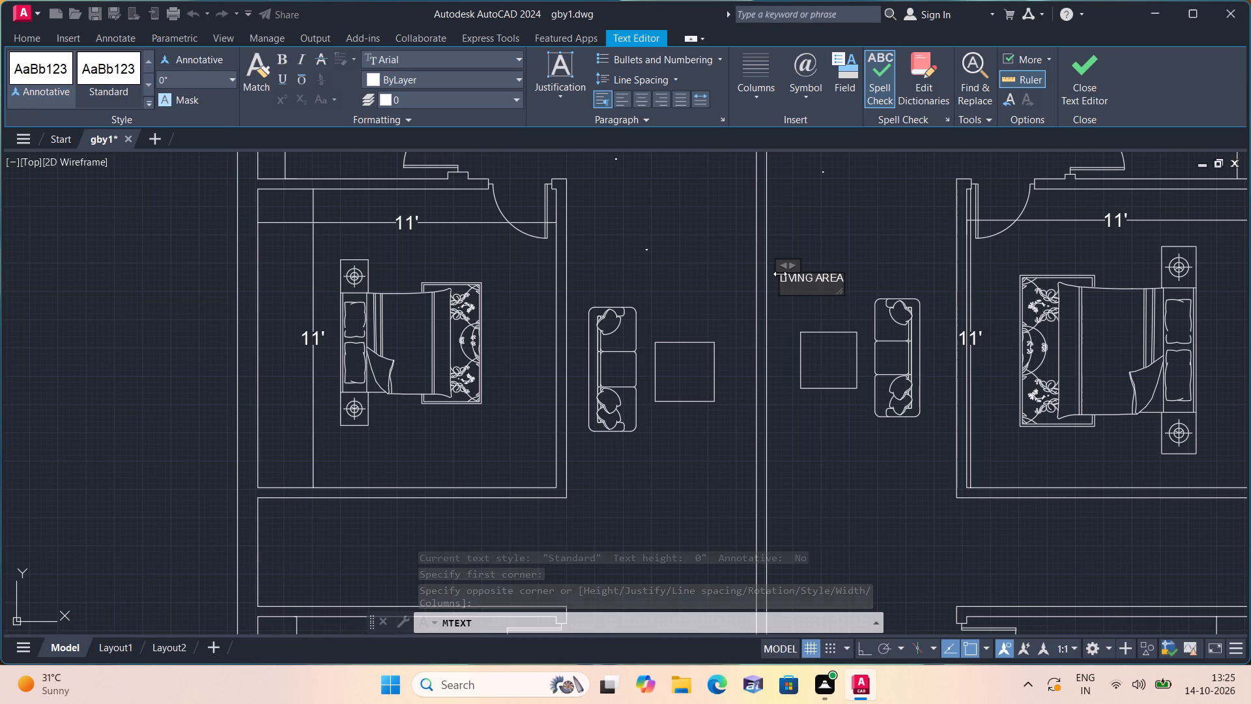
scroll(756, 280, up, 2)
click(906, 276)
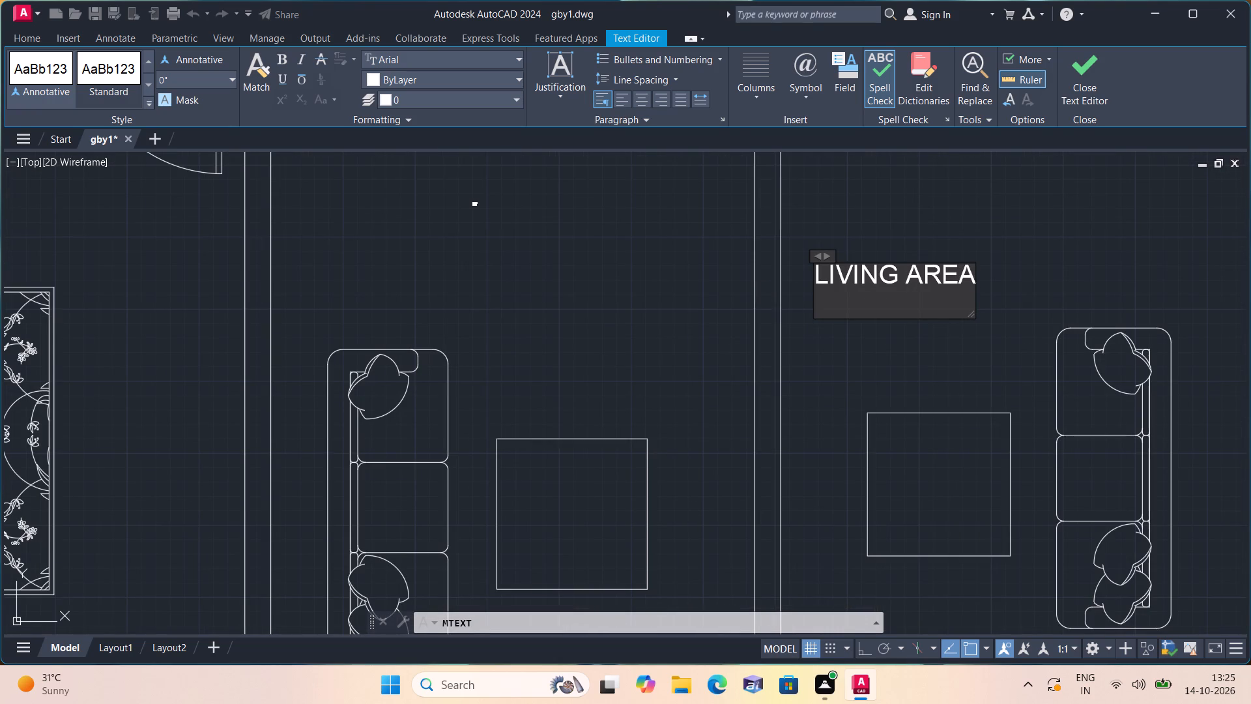
key(Return)
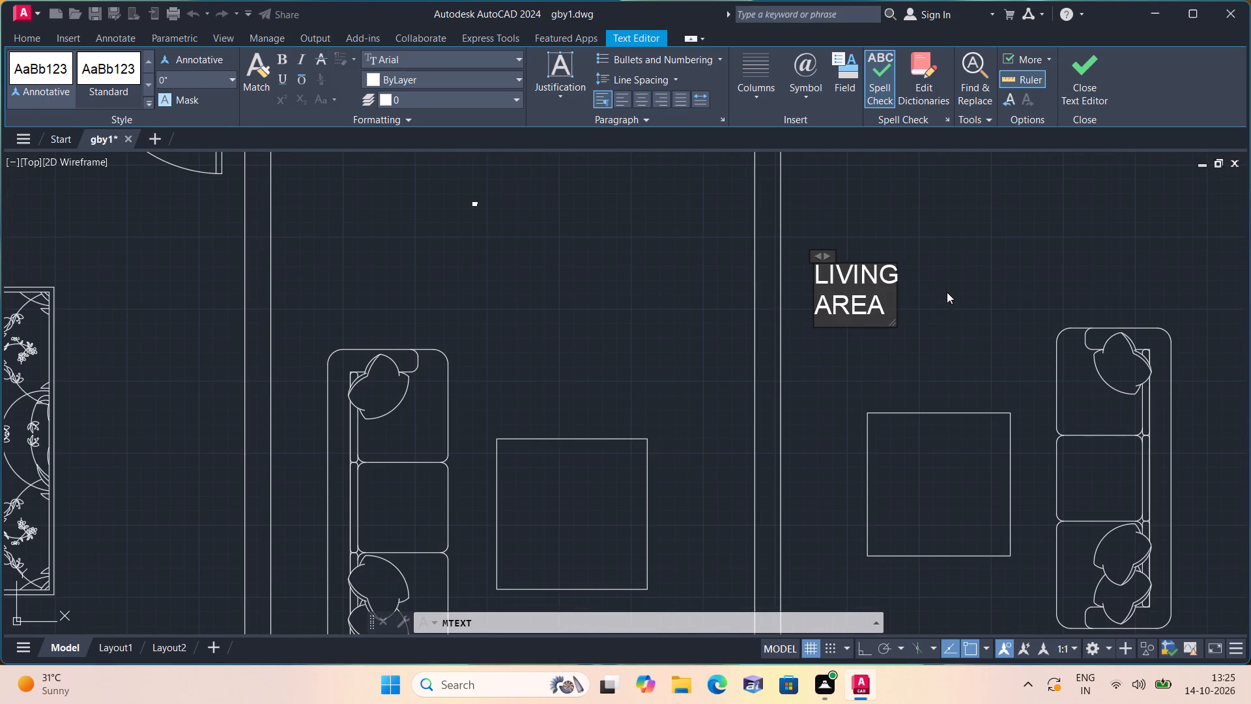
click(947, 291)
Add the multiline text BEDROOM south of the bed in the west unit's 11' by 11' bedroom.
scroll(947, 291, down, 2)
middle_drag(927, 315, 894, 262)
scroll(897, 269, down, 3)
scroll(865, 294, up, 2)
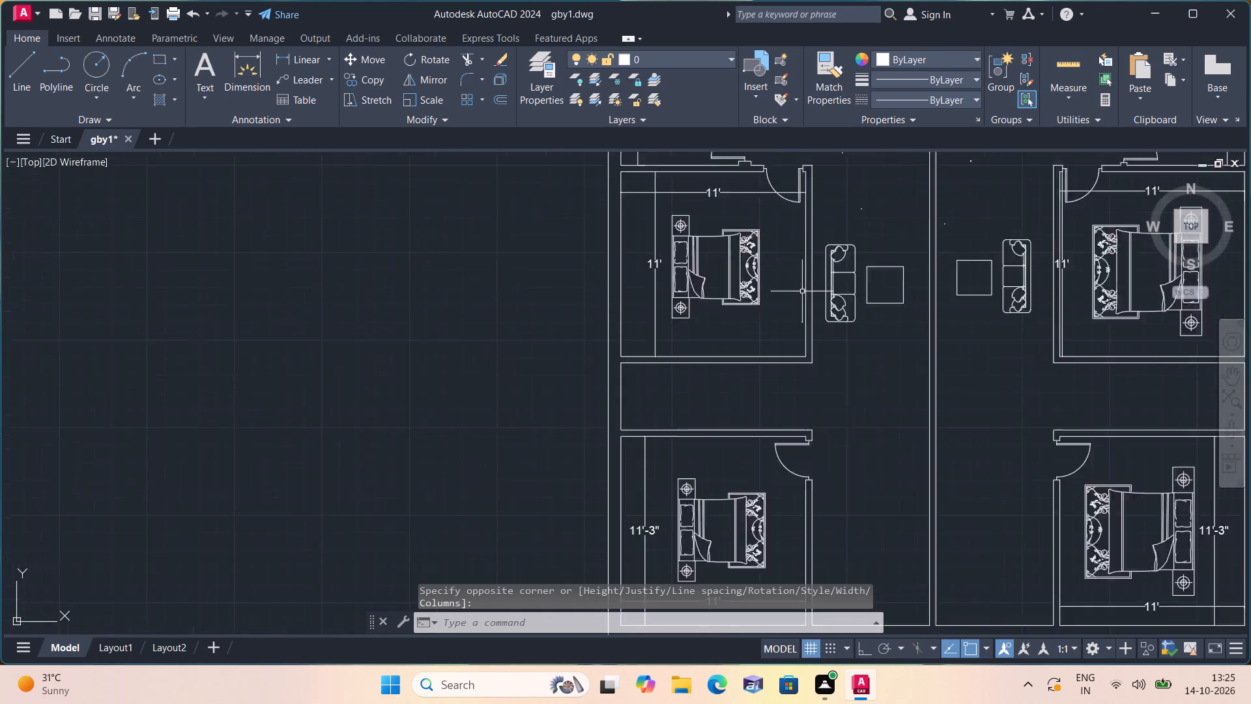
scroll(794, 289, up, 1)
middle_drag(794, 289, 769, 188)
scroll(794, 289, down, 1)
key(space)
triple_click(700, 244)
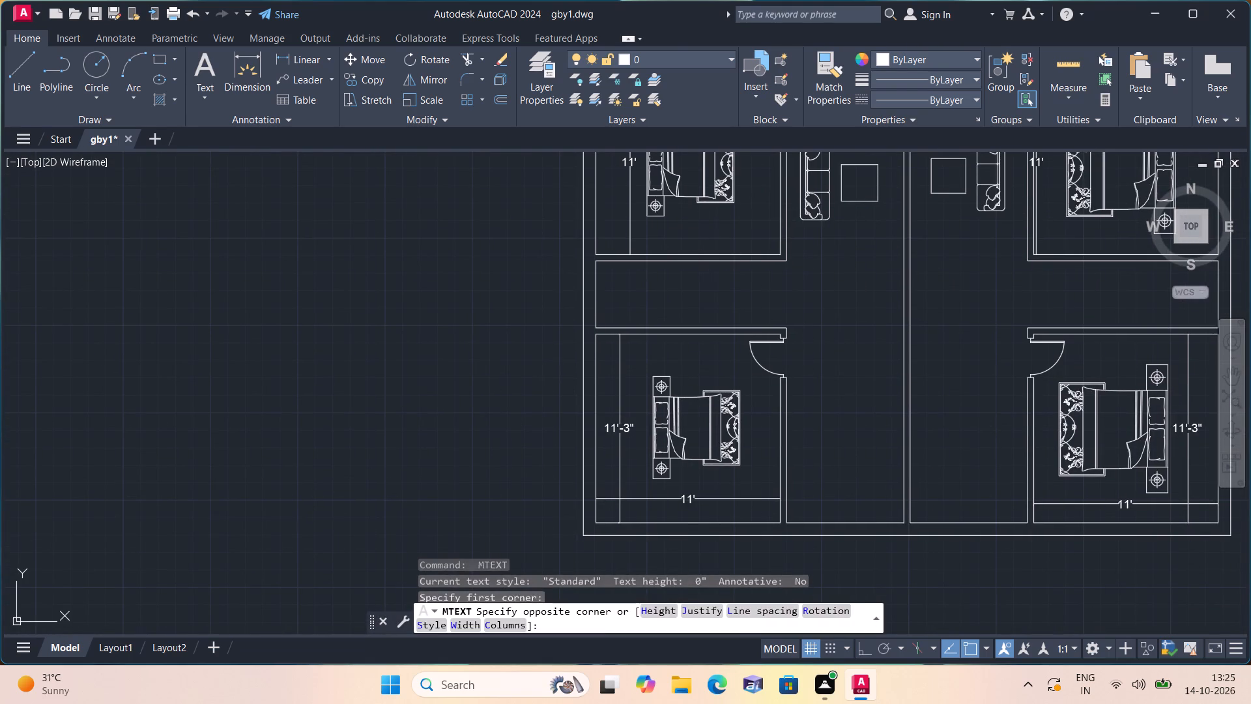
click(698, 241)
text(BEDROOM)
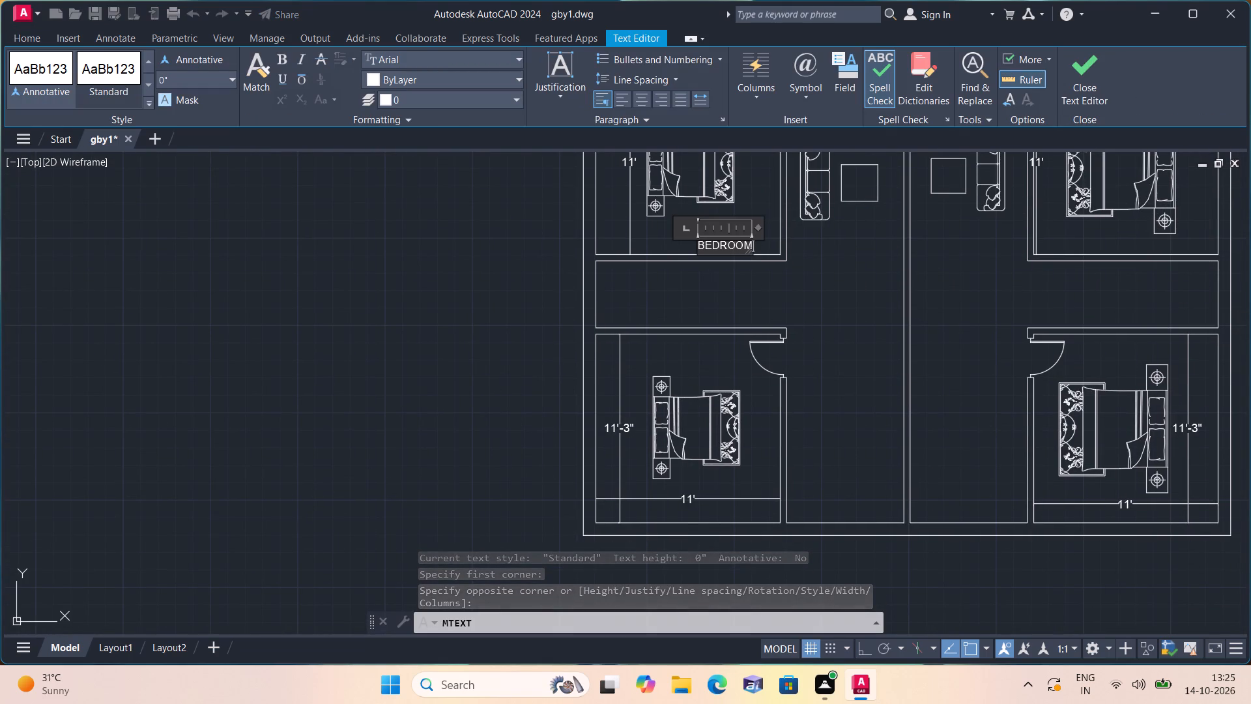
click(682, 283)
Add the multiline text POOJA in the west unit's narrow room between the two bedrooms.
key(space)
triple_click(676, 295)
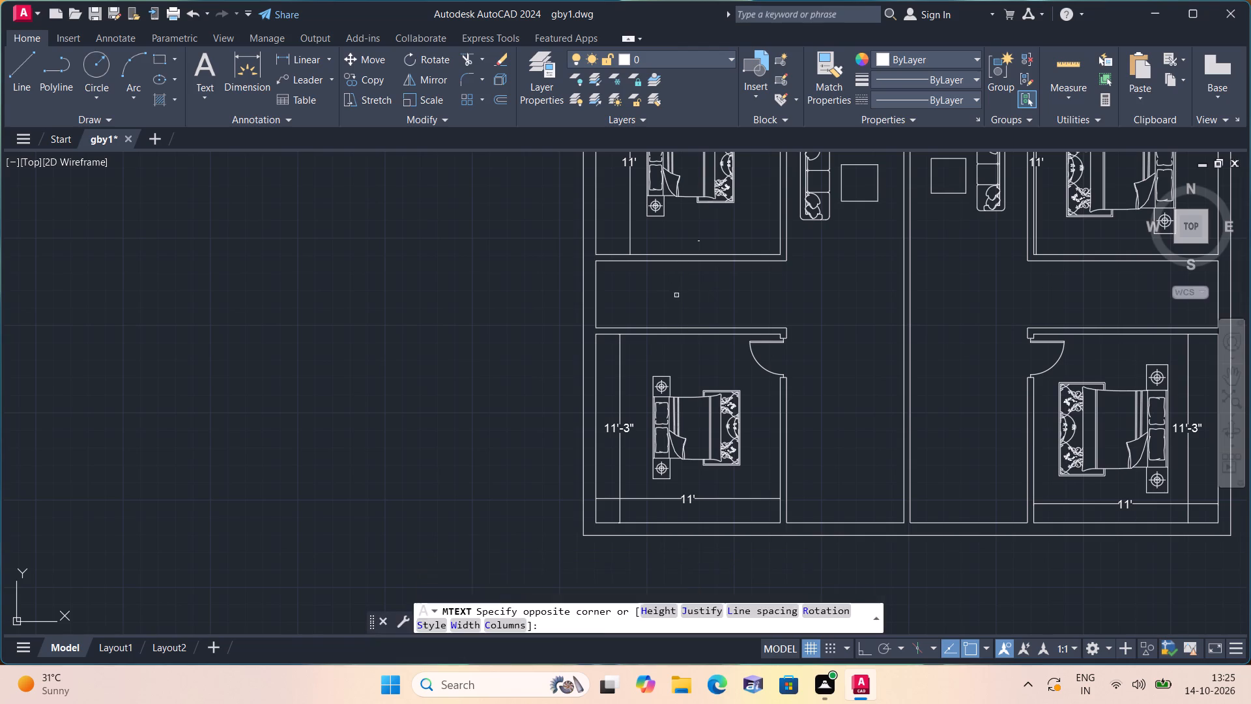
click(676, 297)
text(POOJA)
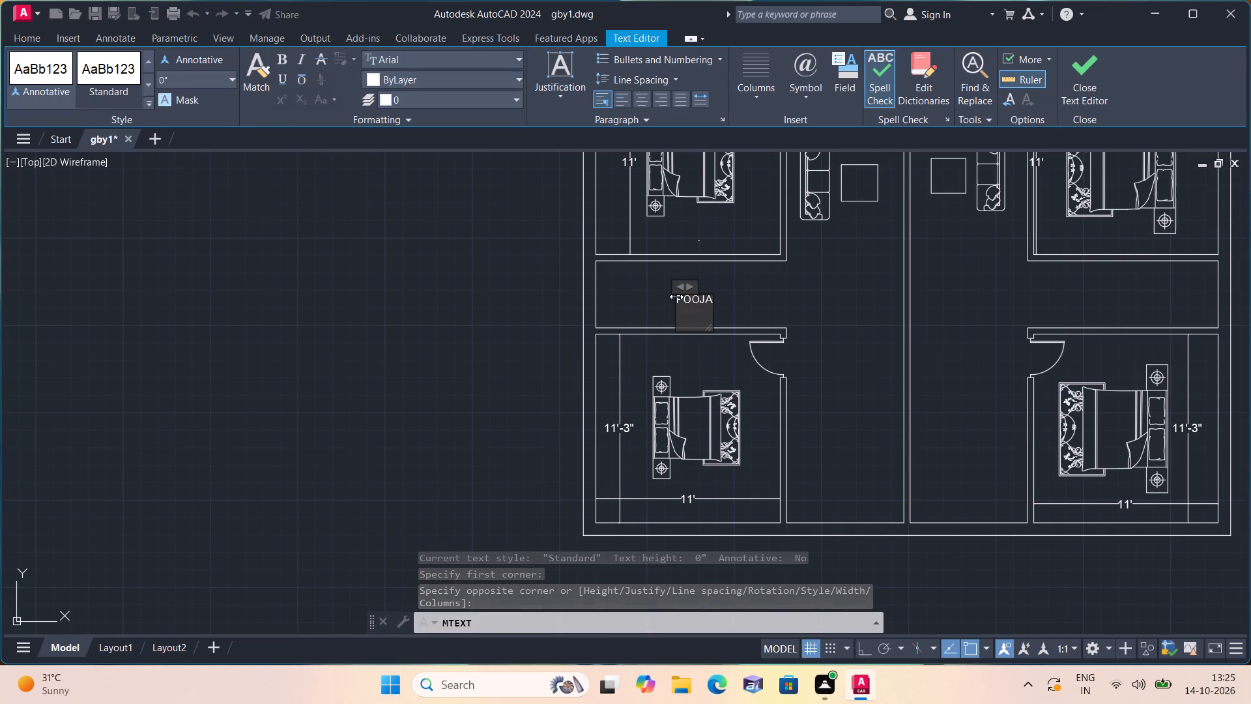
click(781, 302)
Add the multiline text BEDROOM at the north edge of the bed in the west unit's 11' by 11'-3" bedroom.
key(space)
triple_click(691, 385)
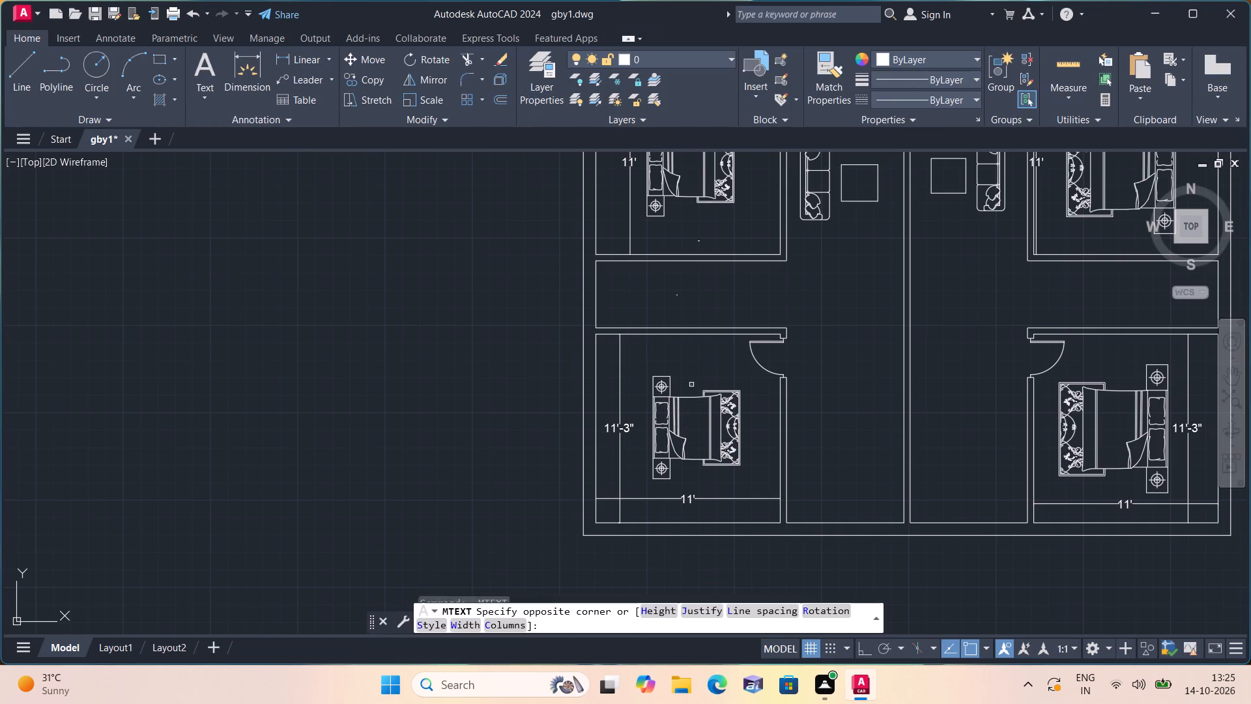
click(691, 385)
text(BEDROOM)
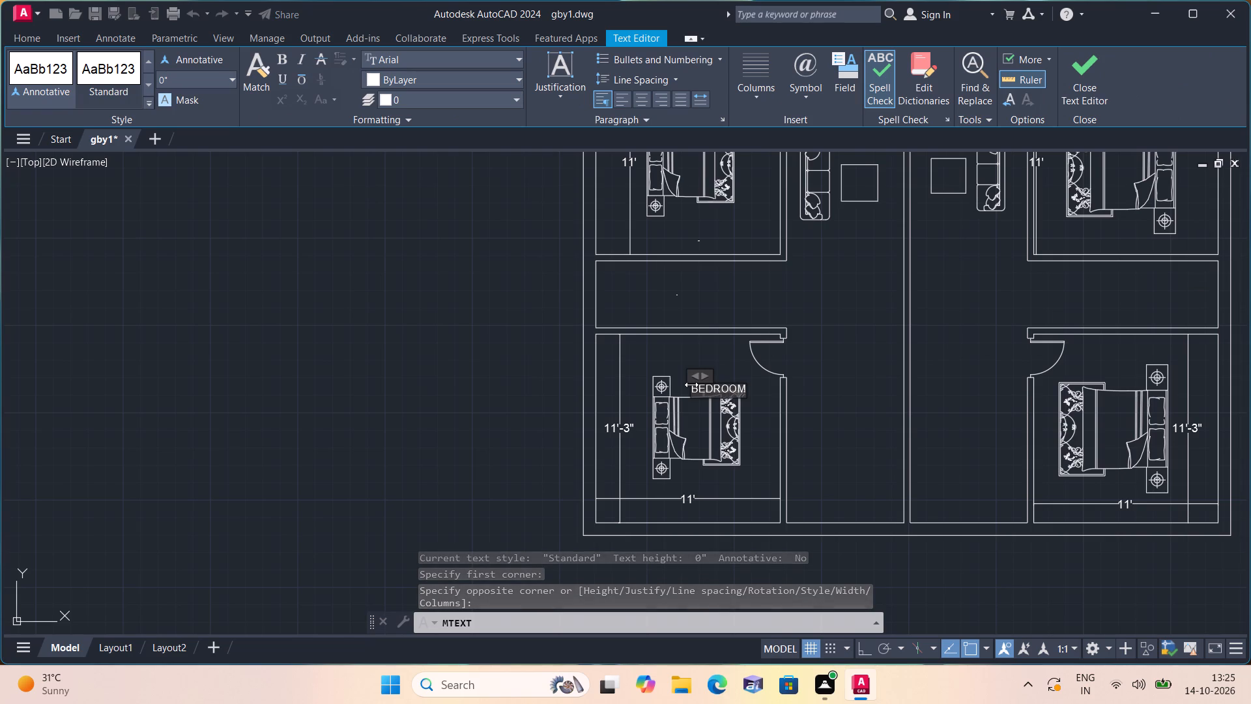
click(657, 313)
Add the multiline text SITOUT in the west unit's southern open area beside the 11' by 11'-3" bedroom.
middle_drag(721, 327, 568, 334)
scroll(717, 327, down, 1)
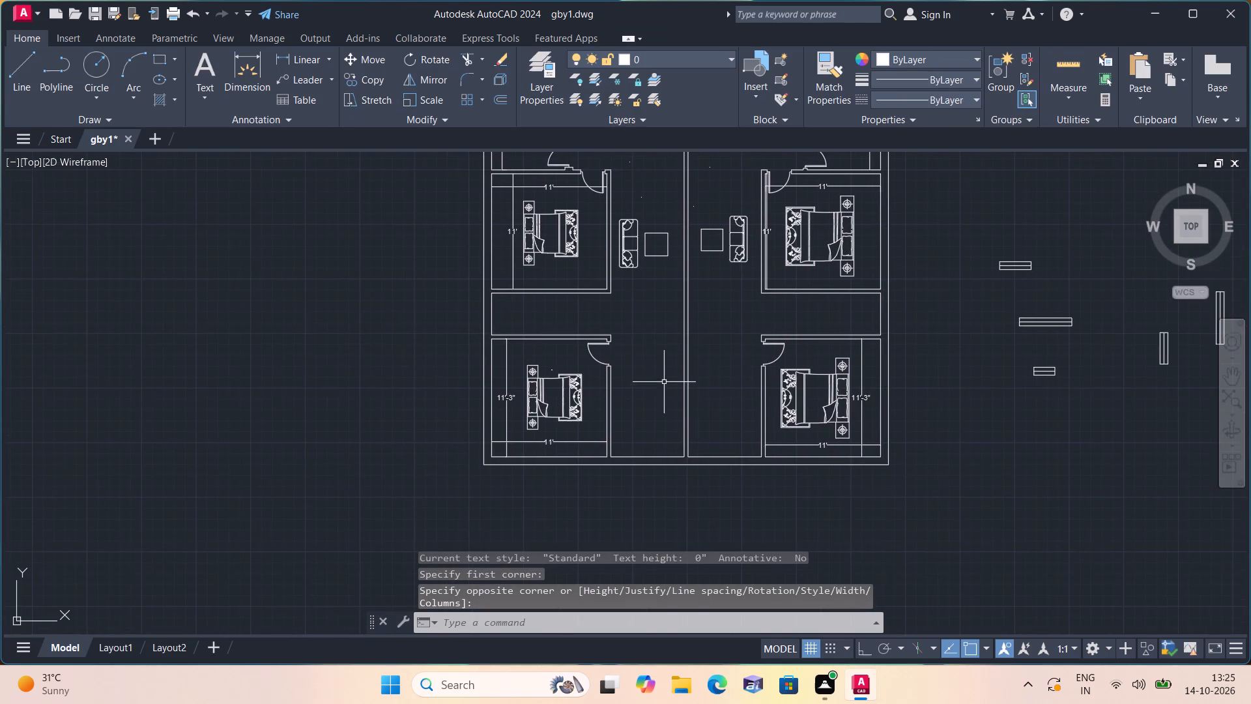
scroll(650, 409, up, 1)
key(space)
triple_click(646, 406)
click(646, 406)
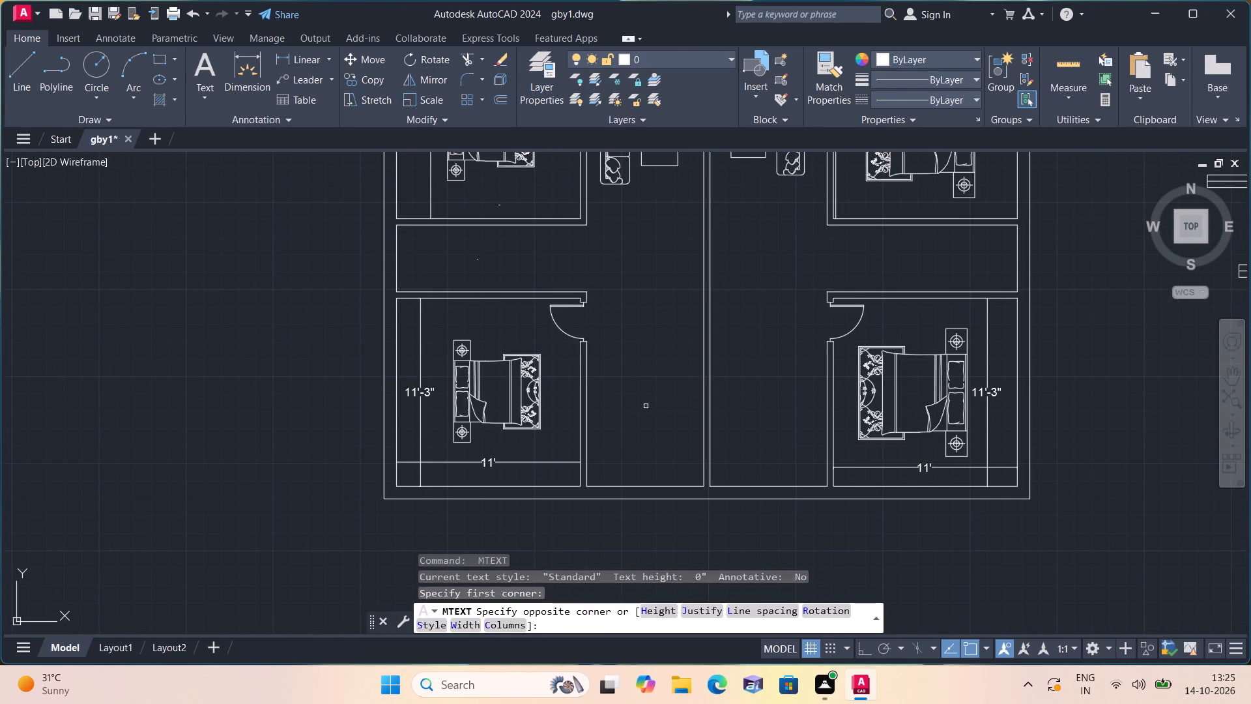
text(SITOUR)
key(BackSpace)
key(t)
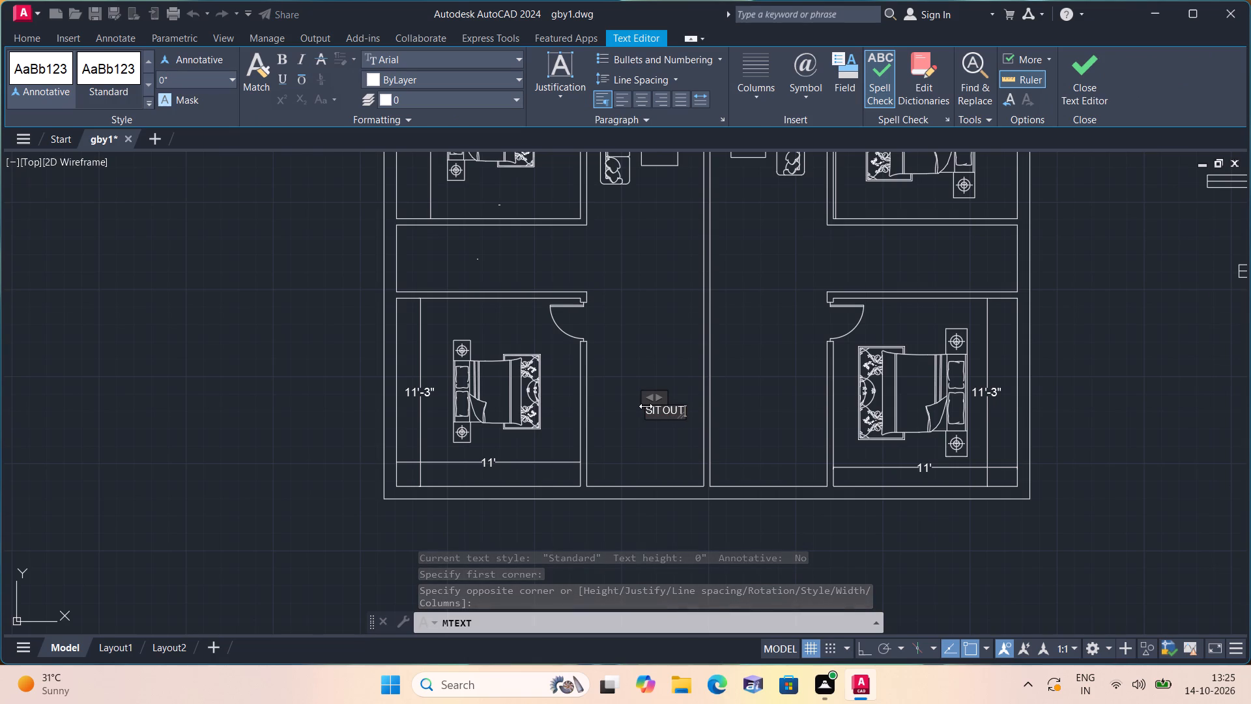
click(648, 315)
Add the multiline text BEDROOM north of the bed in the east unit's 11' by 11'-3" bedroom.
scroll(648, 315, down, 1)
middle_drag(648, 315, 647, 315)
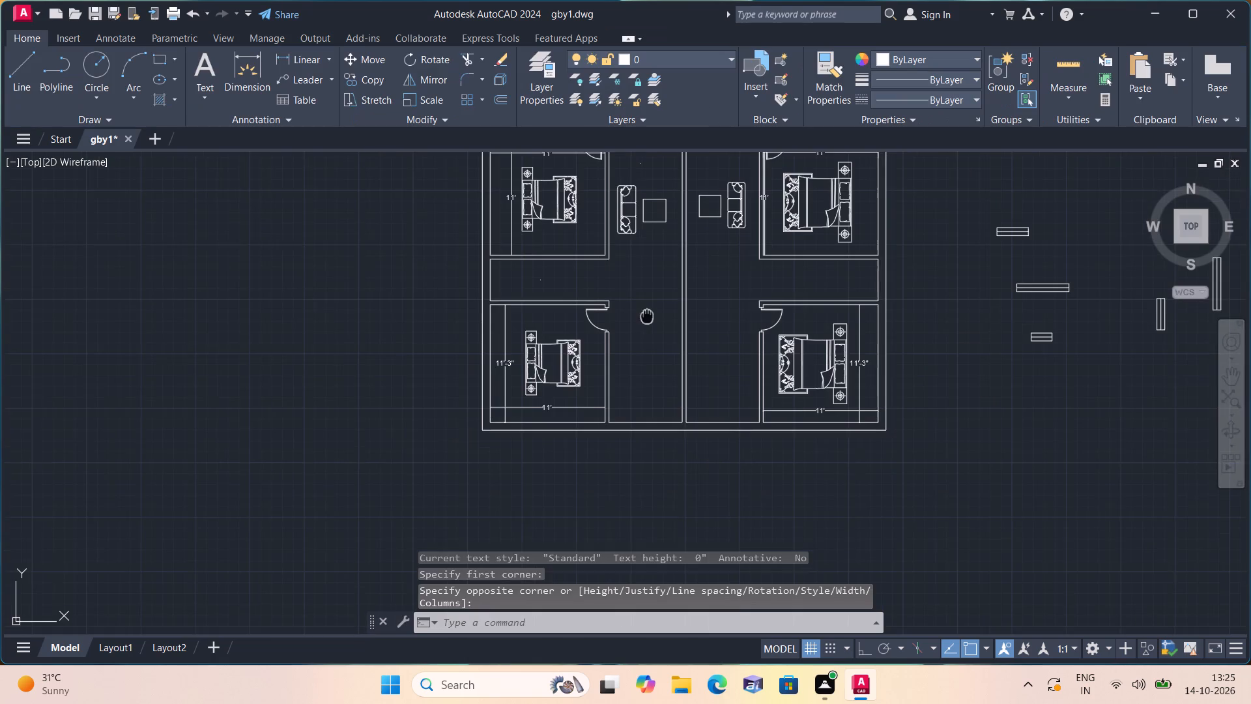
middle_drag(647, 315, 640, 316)
scroll(729, 296, up, 2)
key(space)
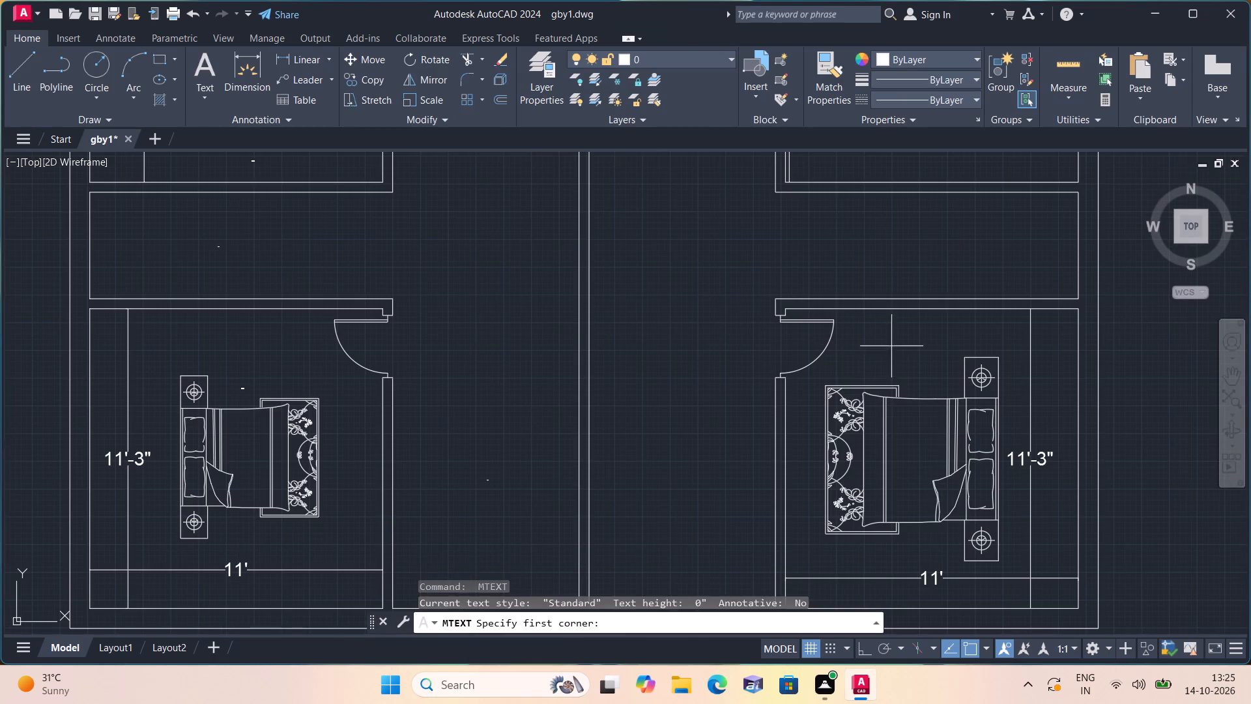
triple_click(891, 346)
click(891, 345)
text(BEDR)
text(OOM)
click(866, 321)
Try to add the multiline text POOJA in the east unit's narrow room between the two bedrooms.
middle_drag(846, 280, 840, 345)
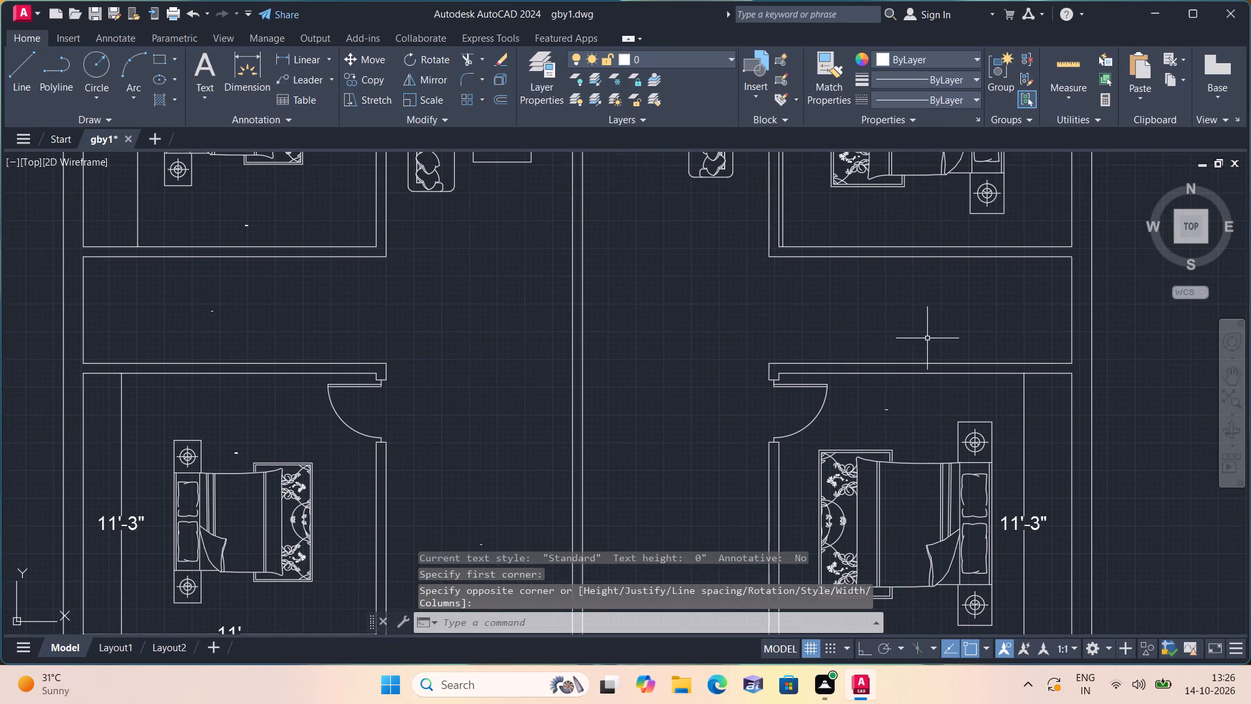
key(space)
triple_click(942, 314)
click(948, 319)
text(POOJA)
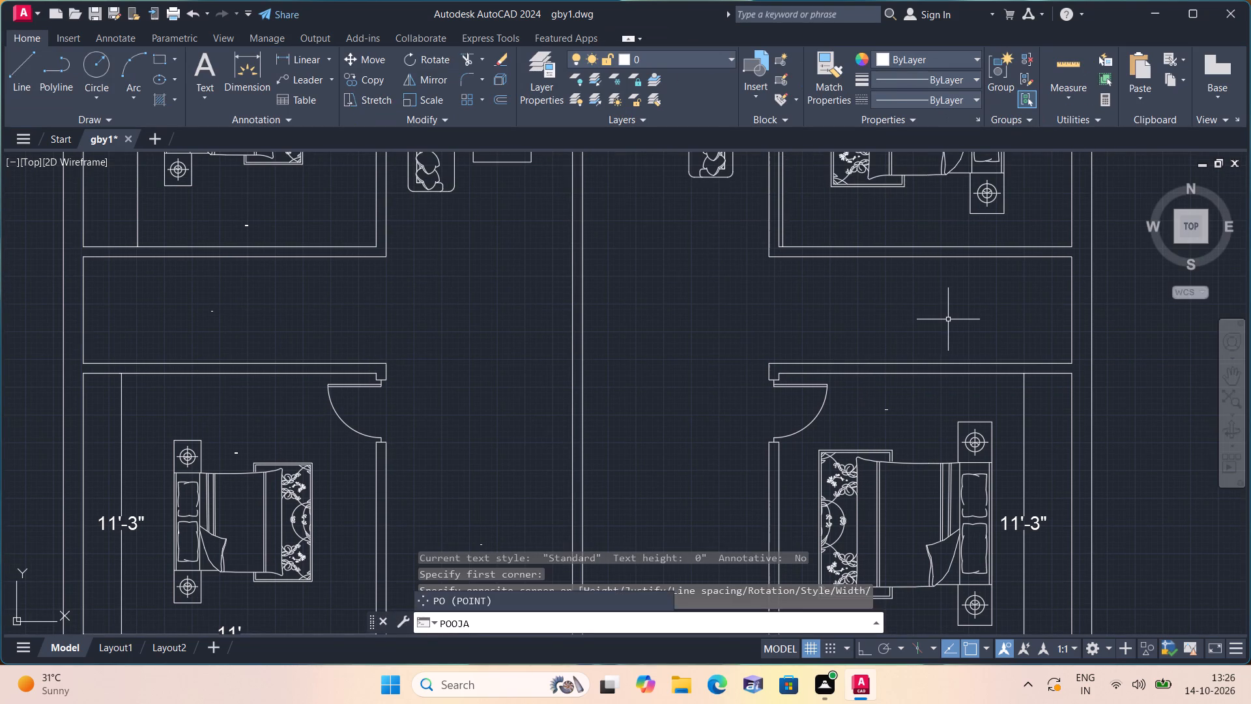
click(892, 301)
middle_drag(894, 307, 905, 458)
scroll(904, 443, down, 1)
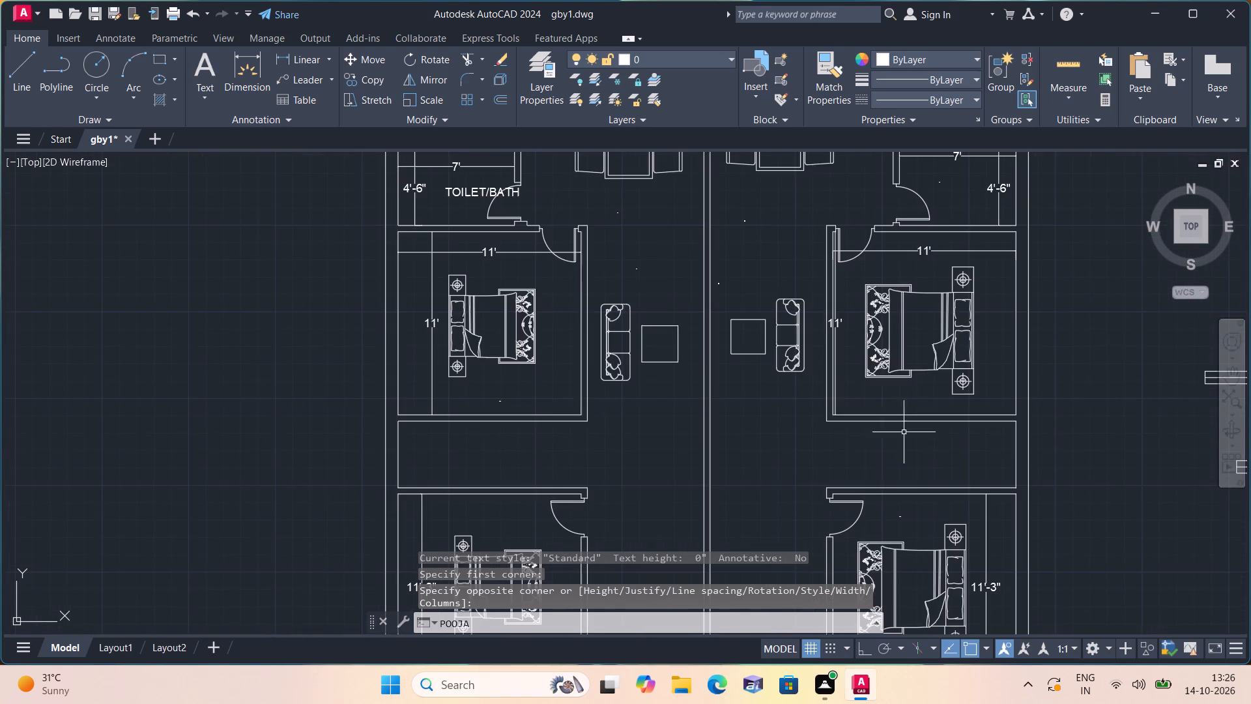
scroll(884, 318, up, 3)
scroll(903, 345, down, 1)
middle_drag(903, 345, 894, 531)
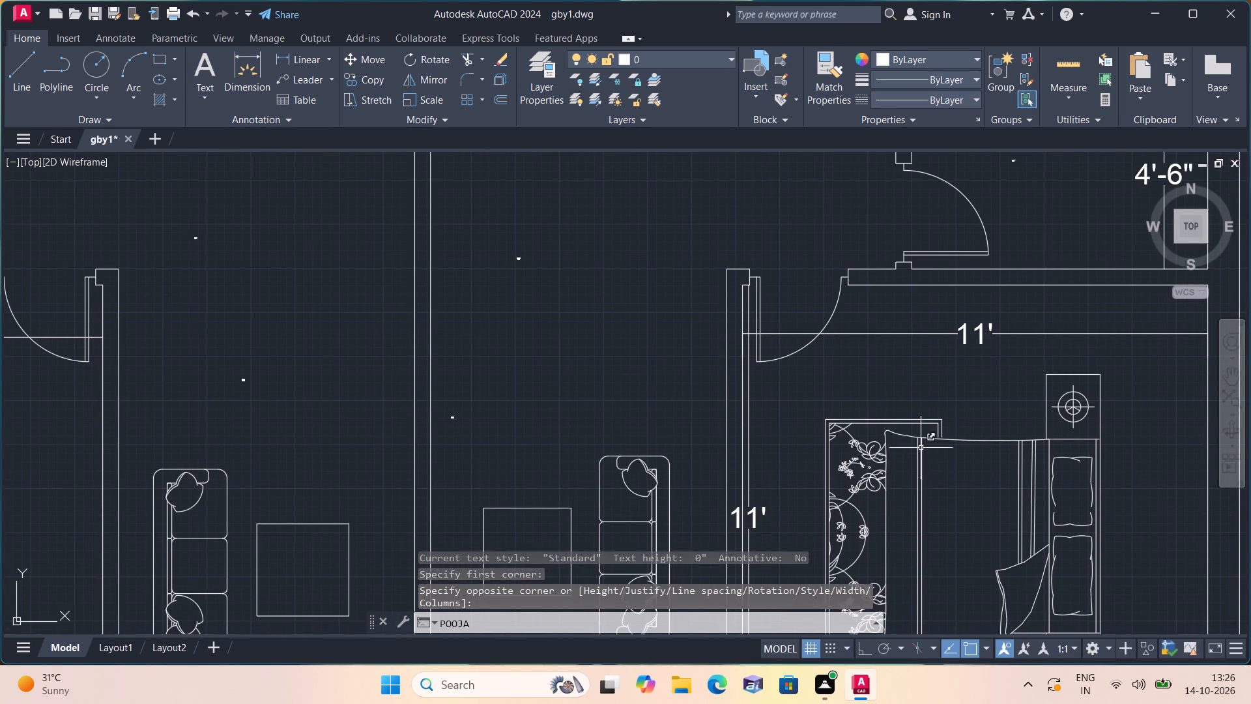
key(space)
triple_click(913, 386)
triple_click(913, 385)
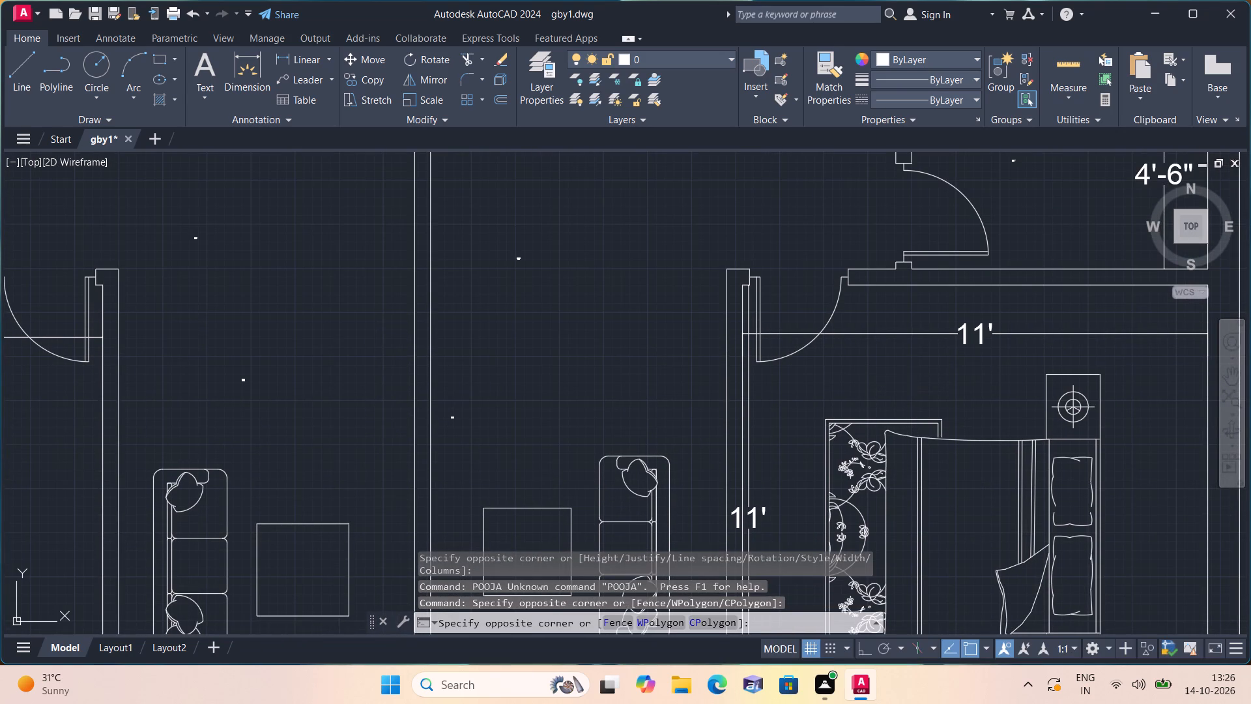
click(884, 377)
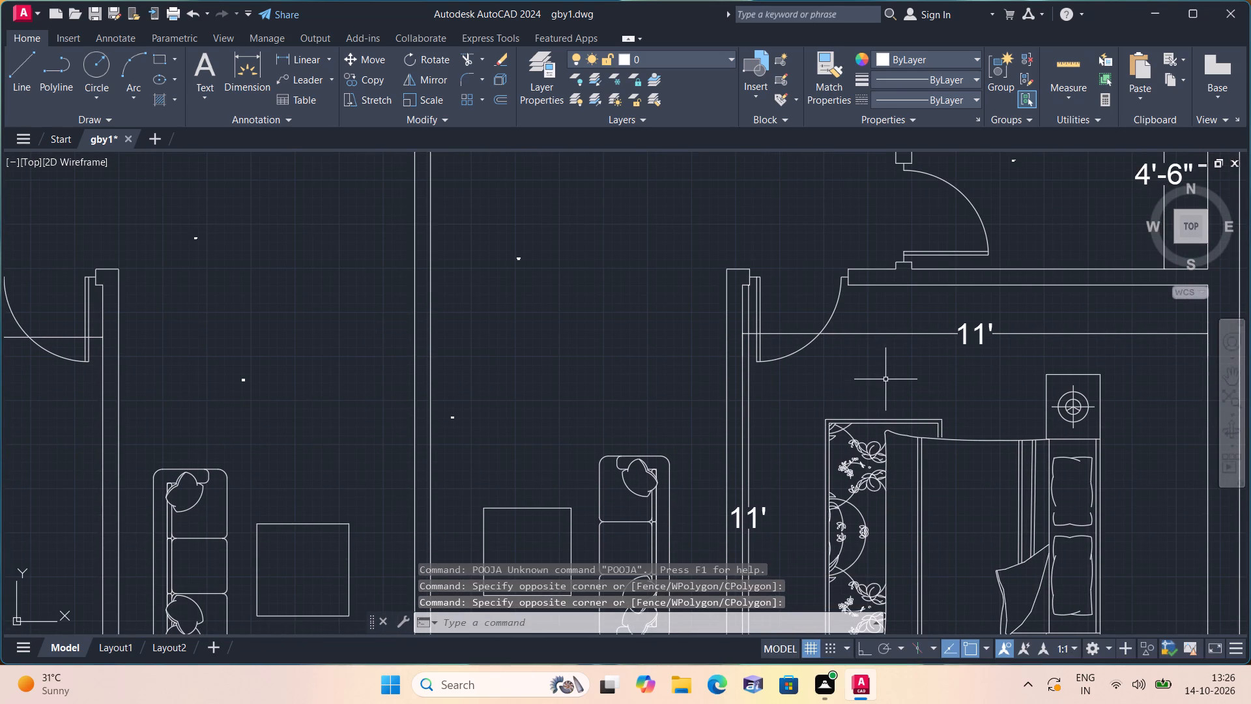
Add the multiline text BEDROOM north of the bed in the east unit's 11' by 11' bedroom south of the toilets.
key(space)
triple_click(889, 362)
click(889, 362)
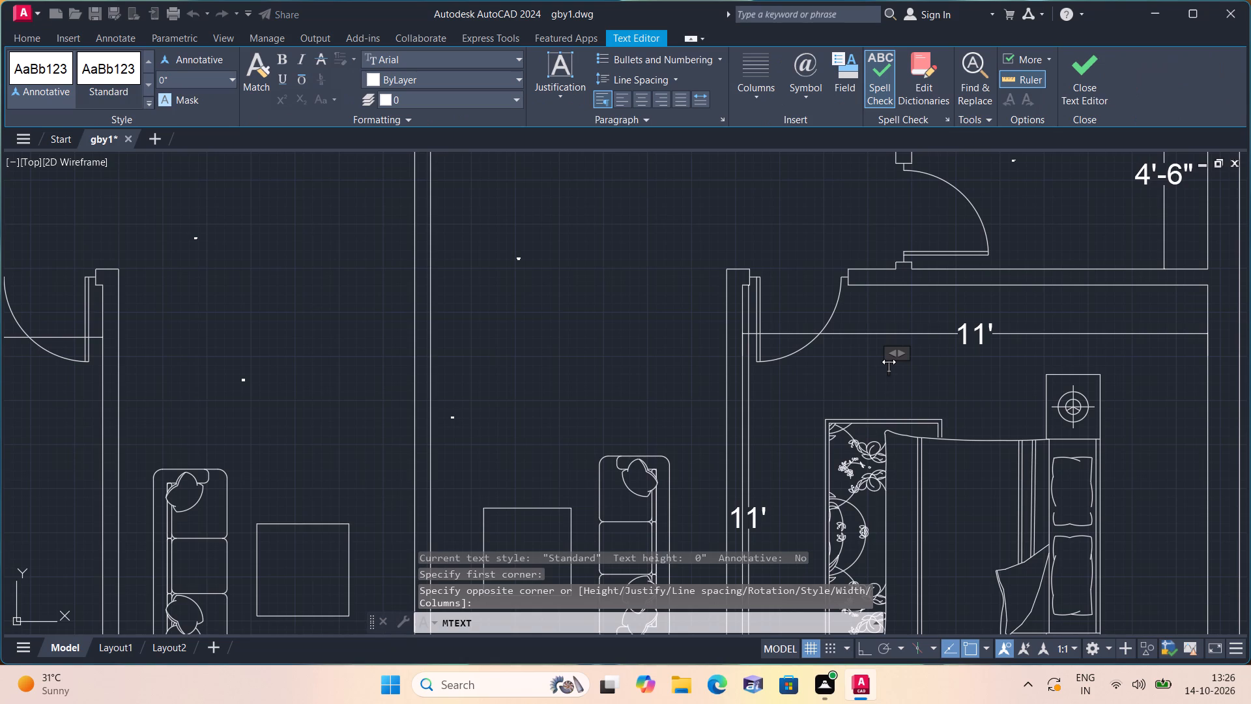
text(BEDROOM)
click(653, 364)
Select all multiline room labels similar to the east unit's DINING AREA label and set their text height to 6".
click(608, 368)
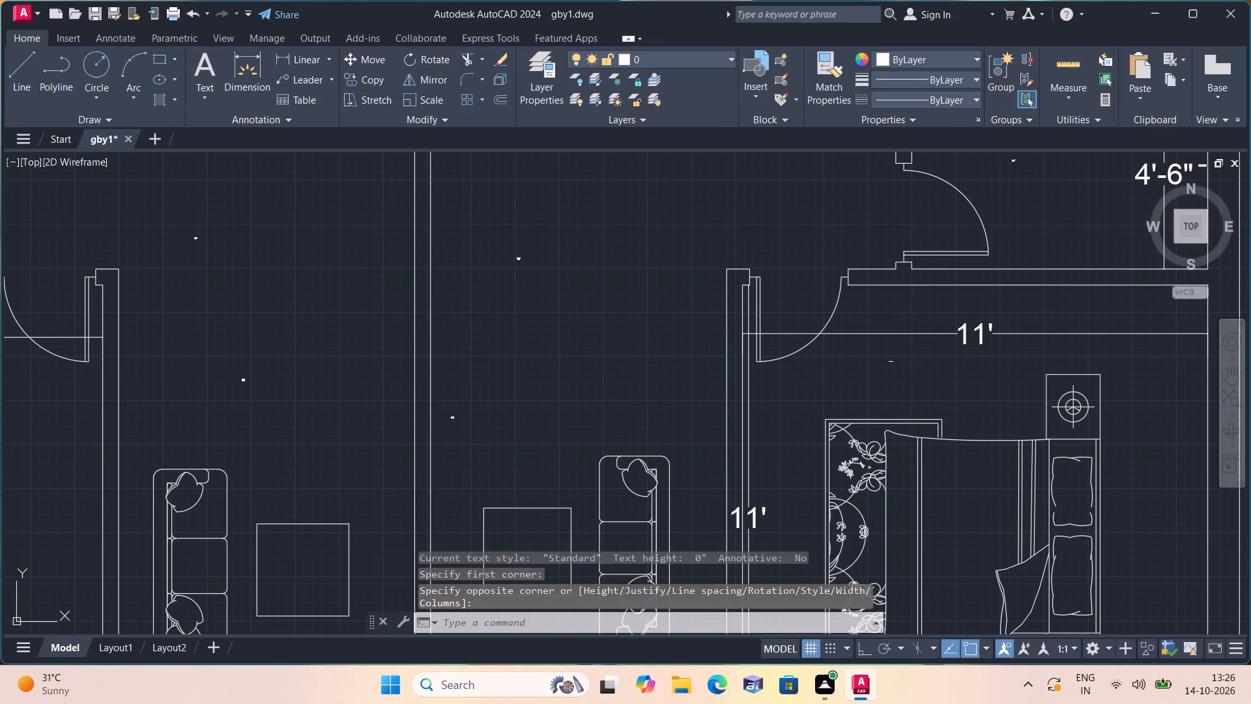
click(513, 204)
right_click(605, 285)
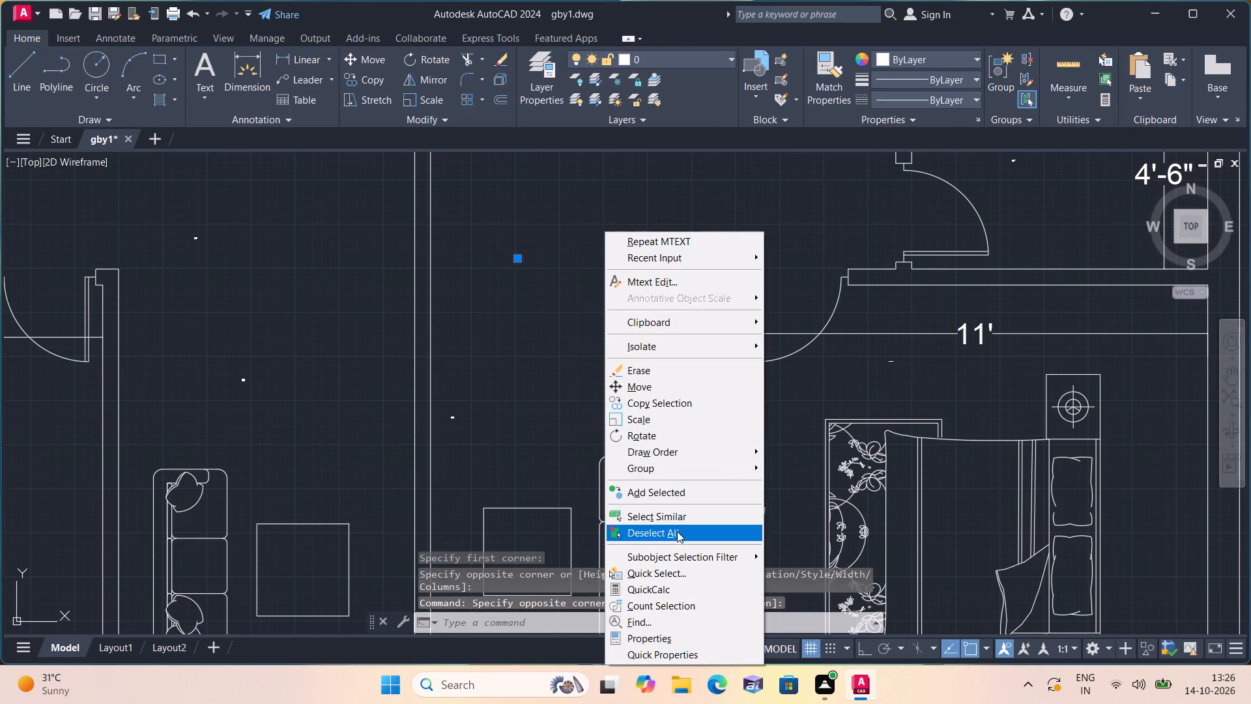
click(676, 514)
right_click(534, 349)
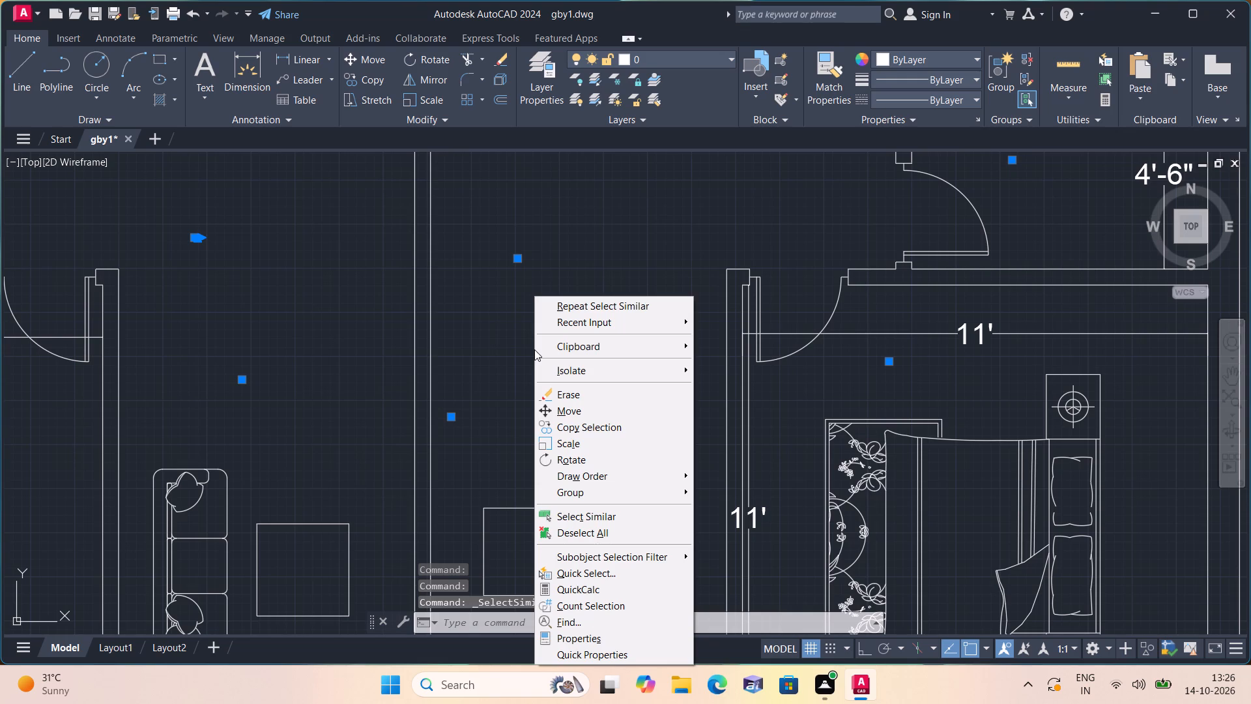
click(580, 641)
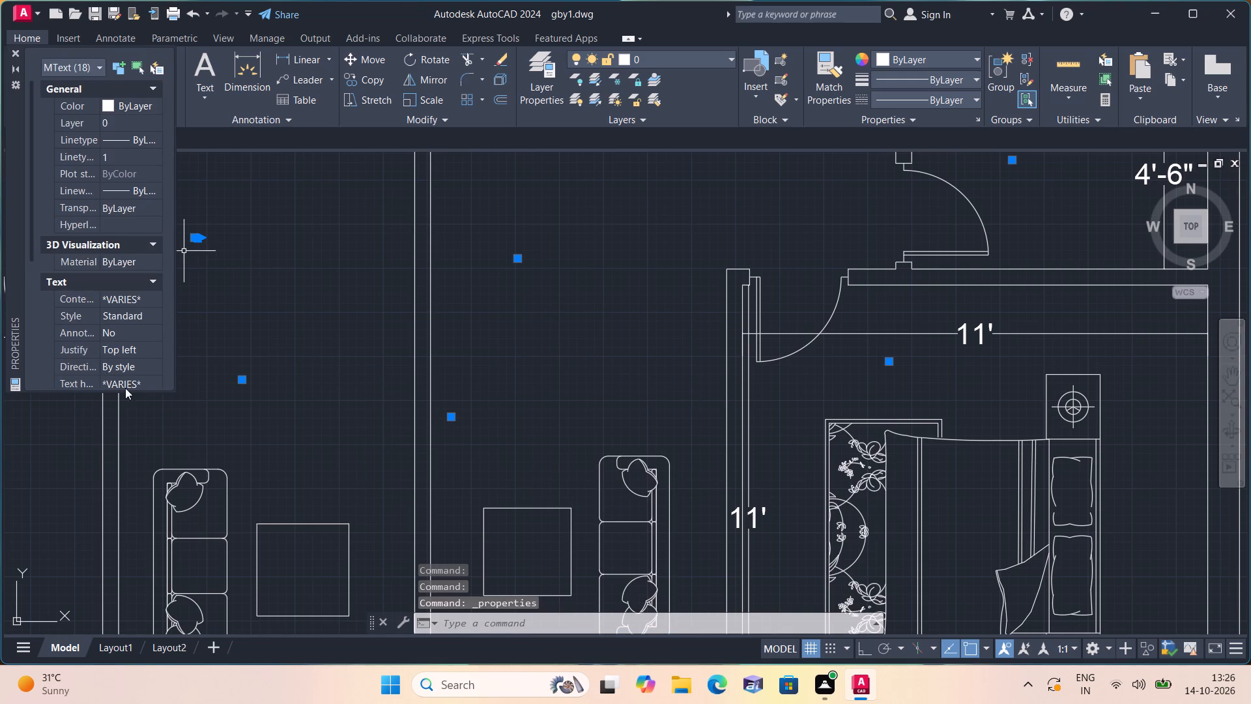
click(132, 385)
key(BackSpace)
key(BackSpace)
key(BackSpace)
key(BackSpace)
key(BackSpace)
key(BackSpace)
key(BackSpace)
key(BackSpace)
key(BackSpace)
key(BackSpace)
key(BackSpace)
key(BackSpace)
key(BackSpace)
key(BackSpace)
key(BackSpace)
key(BackSpace)
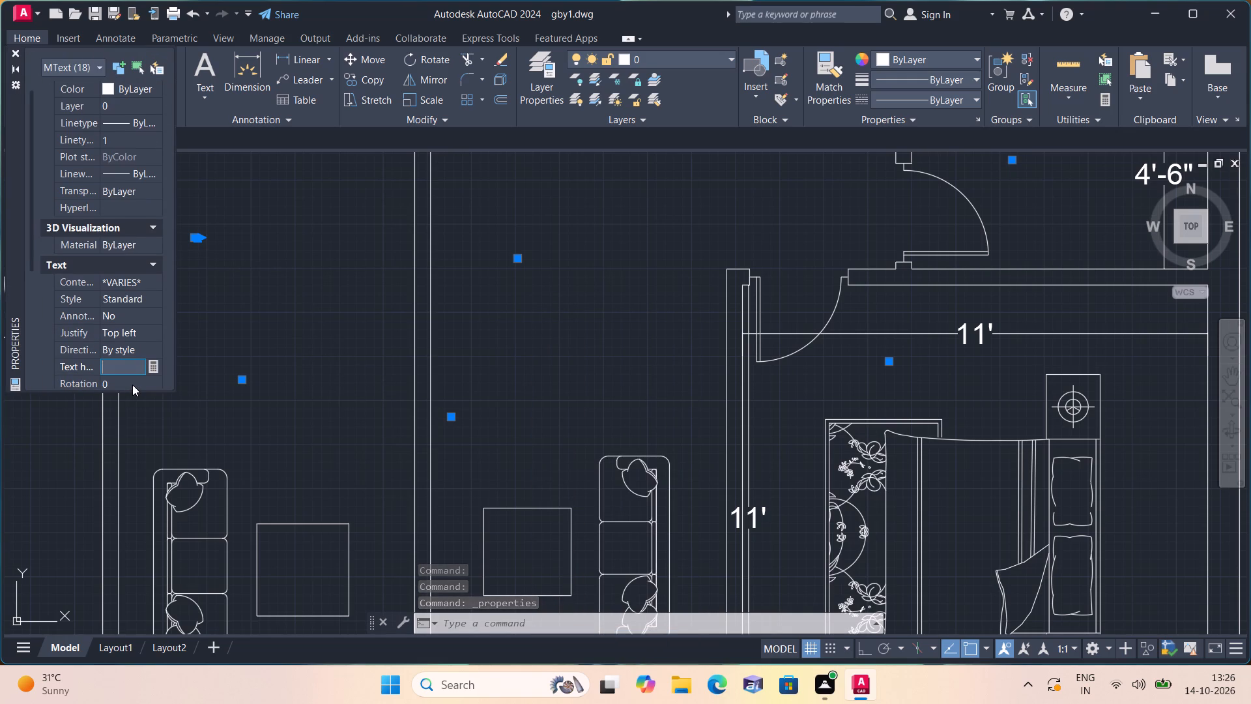
text(6")
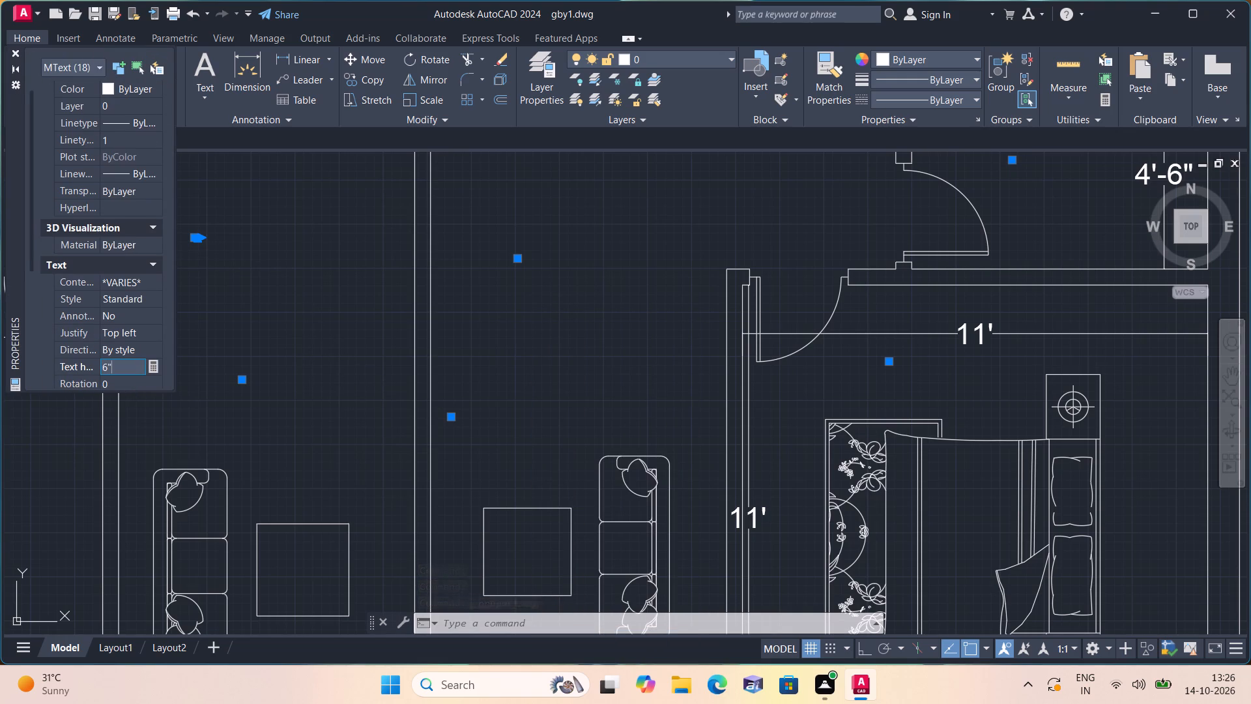
click(228, 312)
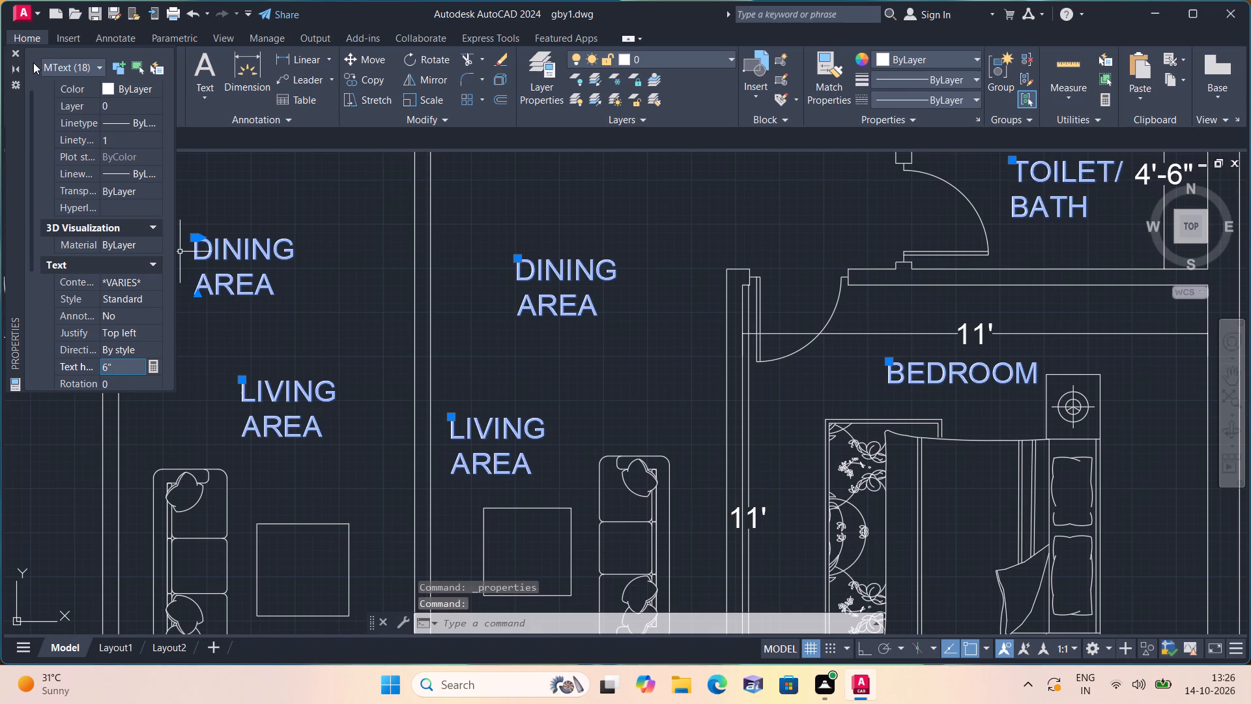
click(8, 51)
click(7, 52)
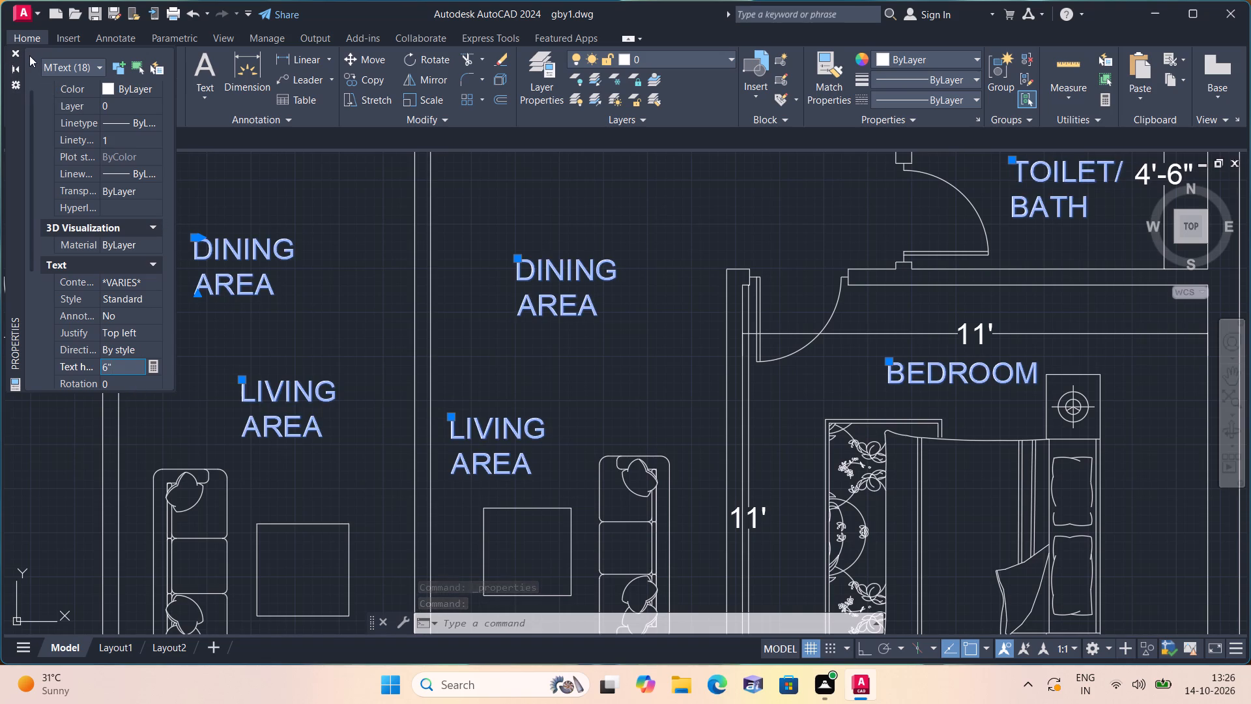
click(14, 47)
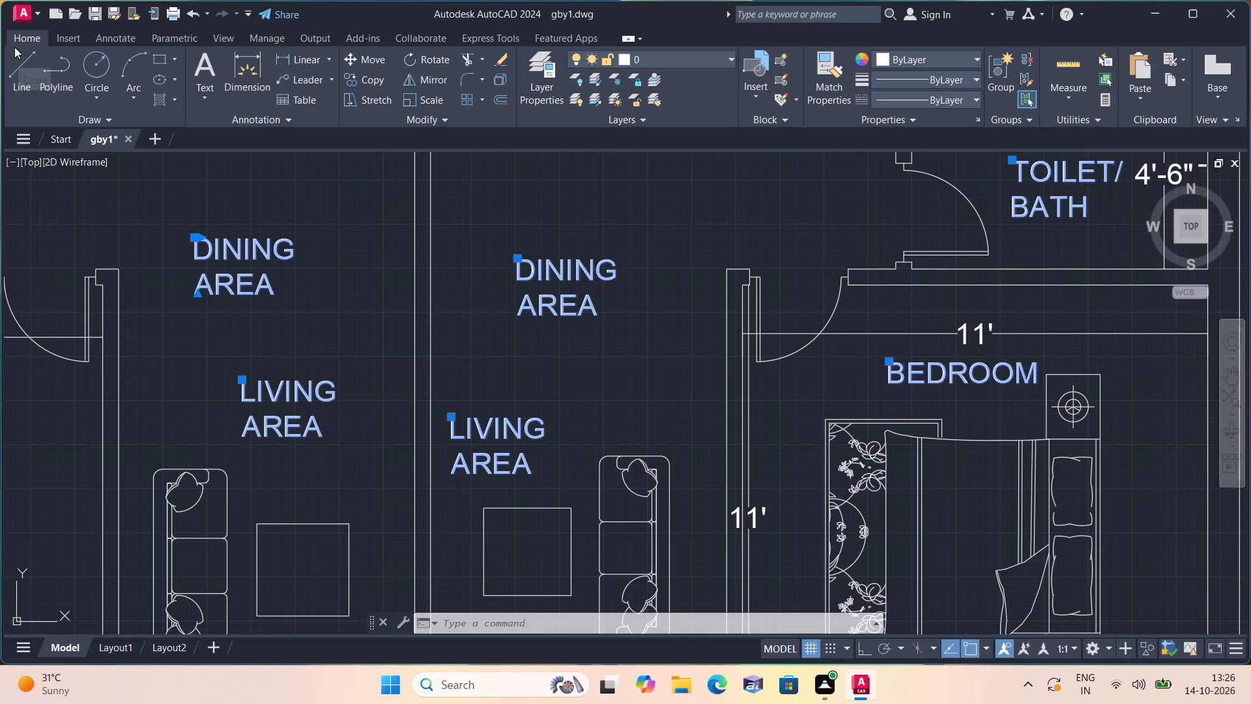
scroll(513, 478, down, 1)
key(Escape)
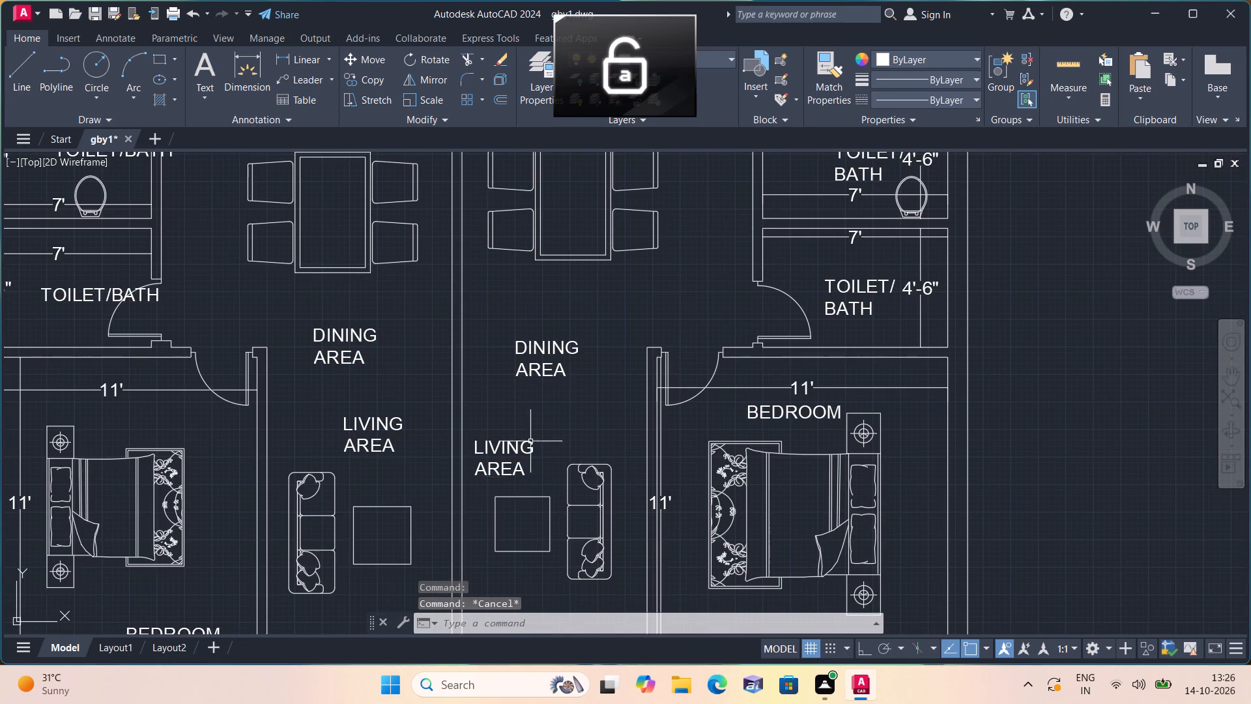
Add a linear dimension north of the plan spanning the full building width between the outer wall corners.
scroll(528, 396, up, 1)
middle_drag(528, 375, 508, 424)
middle_drag(534, 434, 514, 254)
scroll(514, 254, down, 1)
scroll(514, 254, up, 1)
middle_drag(514, 255, 560, 399)
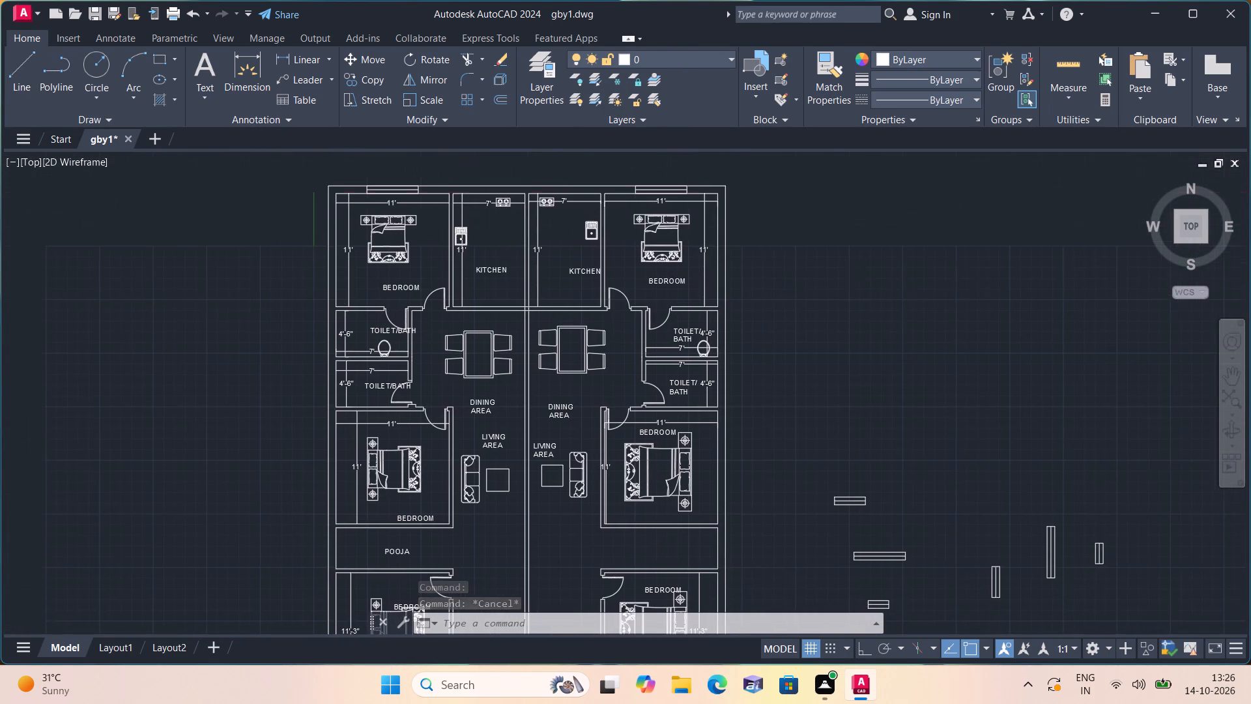
click(300, 56)
middle_drag(263, 259, 271, 321)
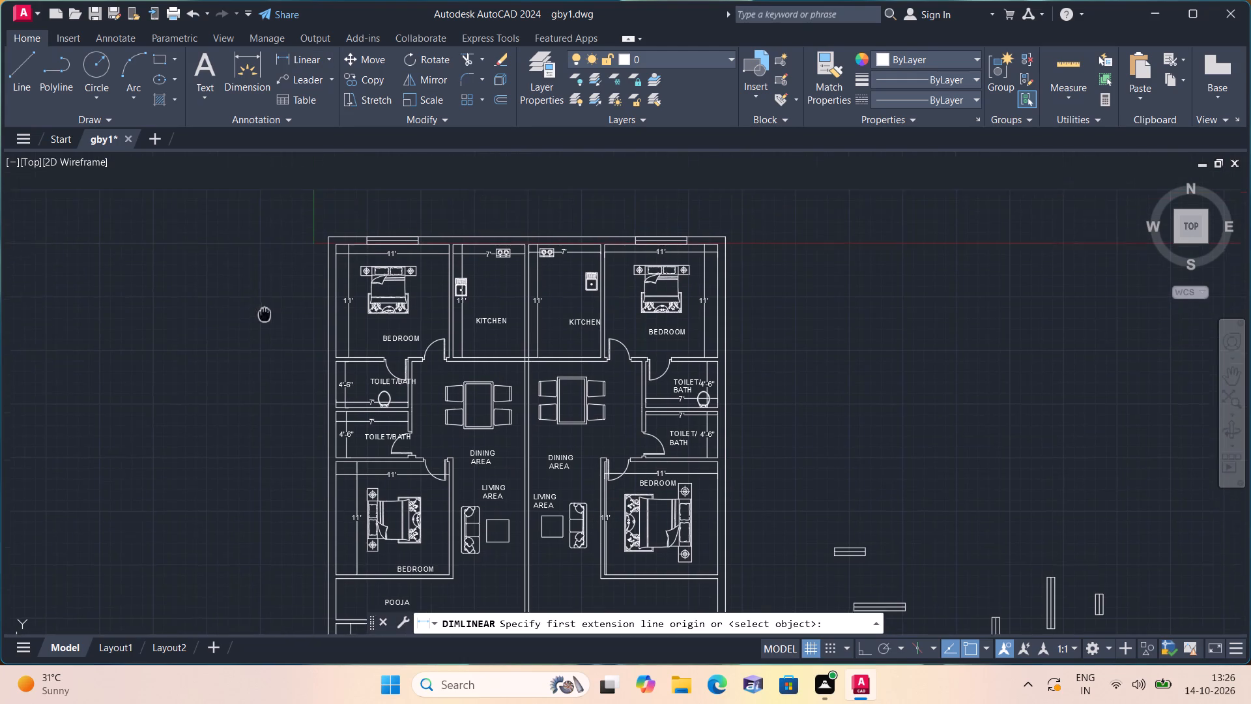
middle_drag(271, 321, 281, 331)
scroll(347, 251, up, 2)
click(346, 265)
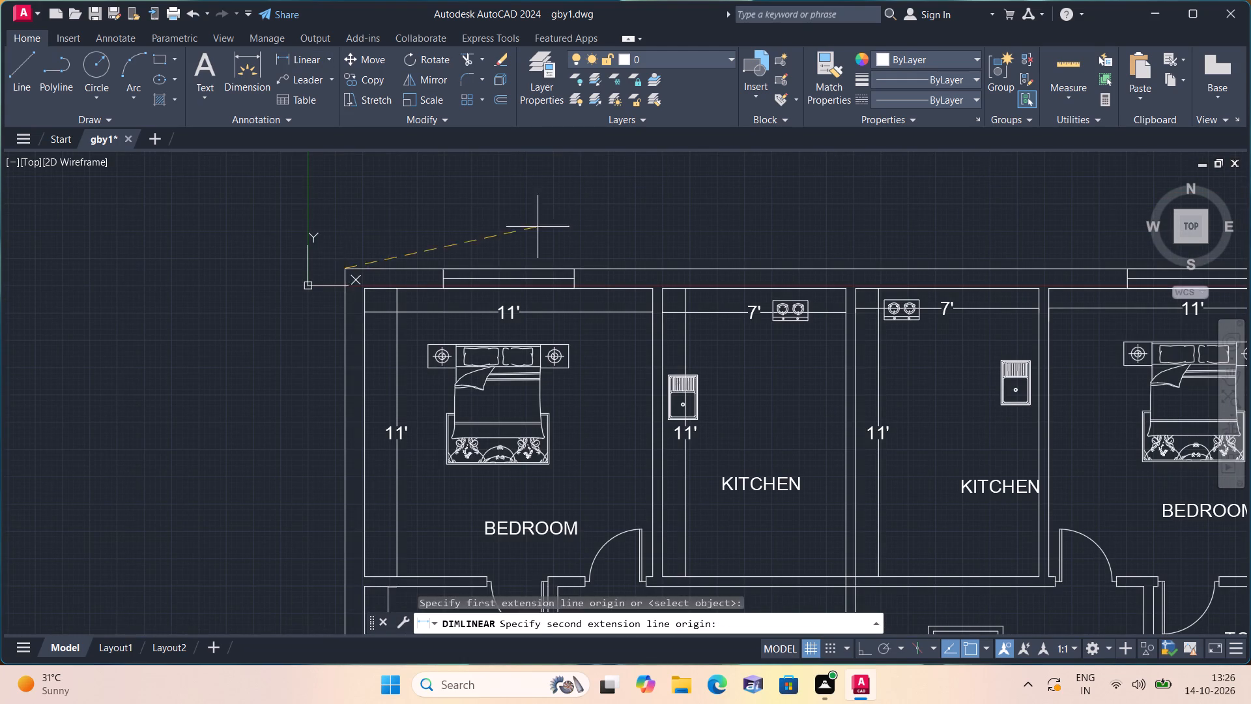
scroll(568, 224, down, 1)
middle_drag(568, 224, 530, 222)
click(1020, 252)
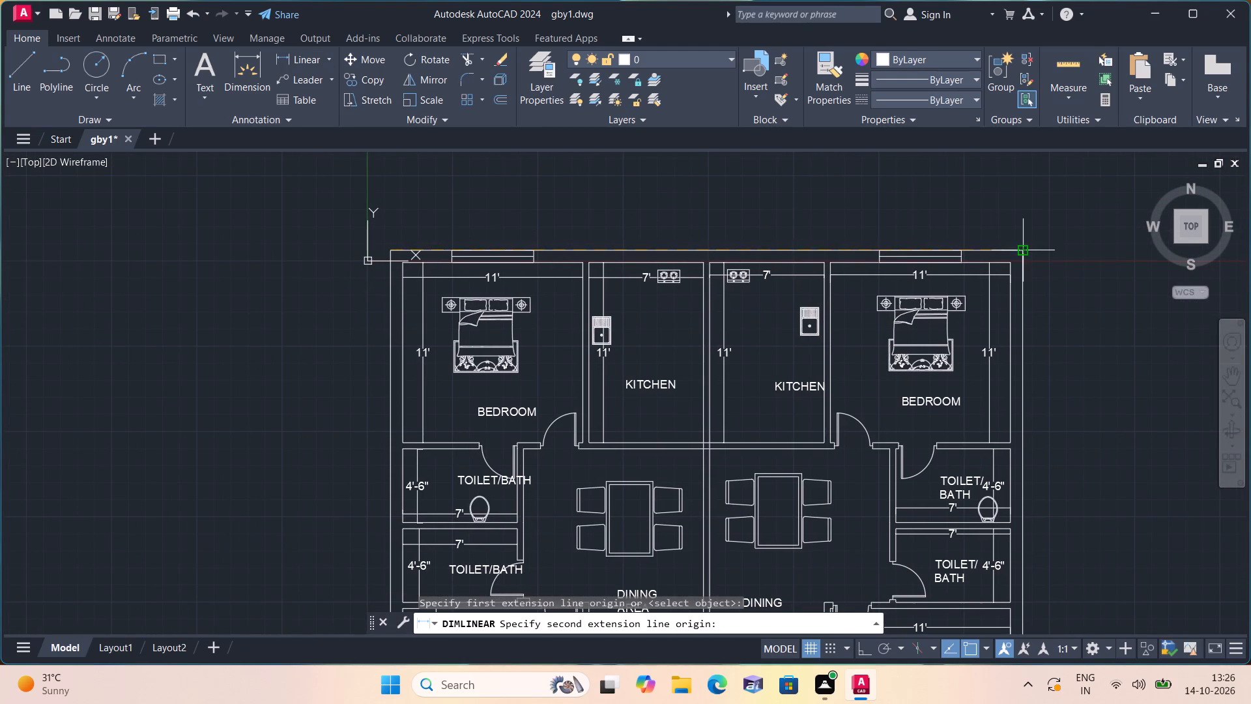
click(1009, 205)
Add a linear dimension east of the plan spanning the full building length from the northeast to the southeast outer corner.
click(310, 59)
scroll(349, 111, down, 2)
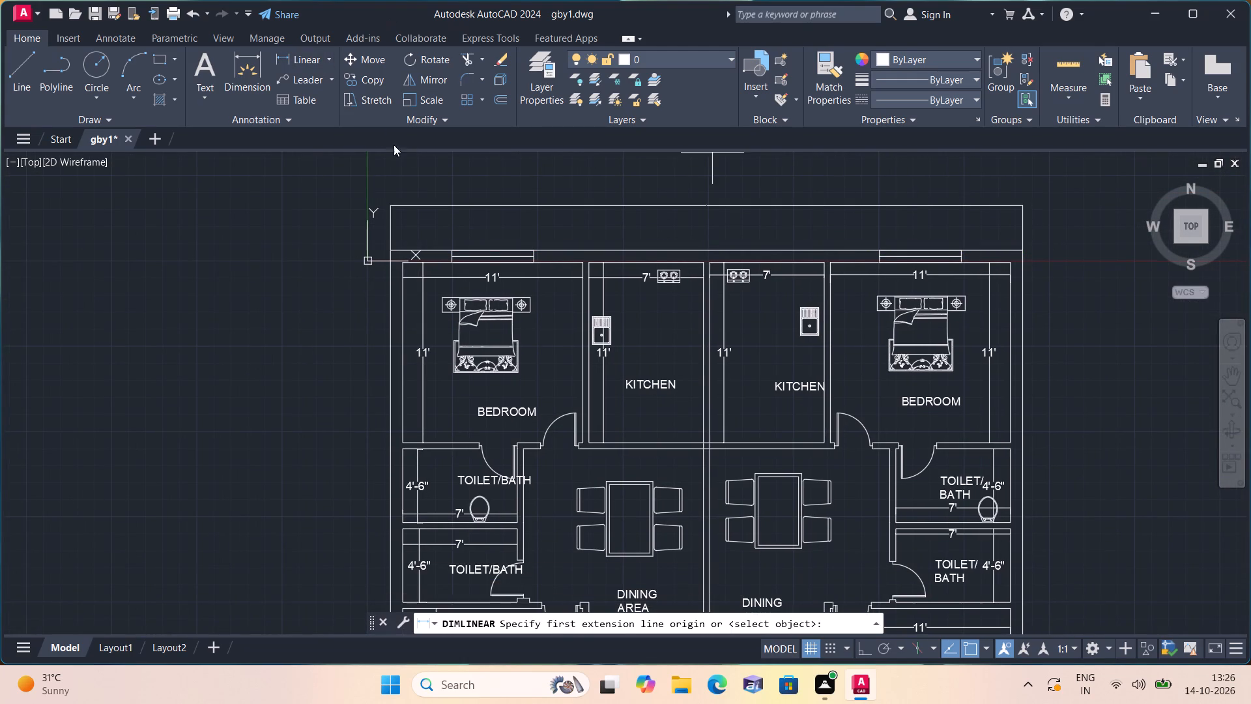
middle_drag(641, 256, 445, 232)
scroll(809, 248, up, 1)
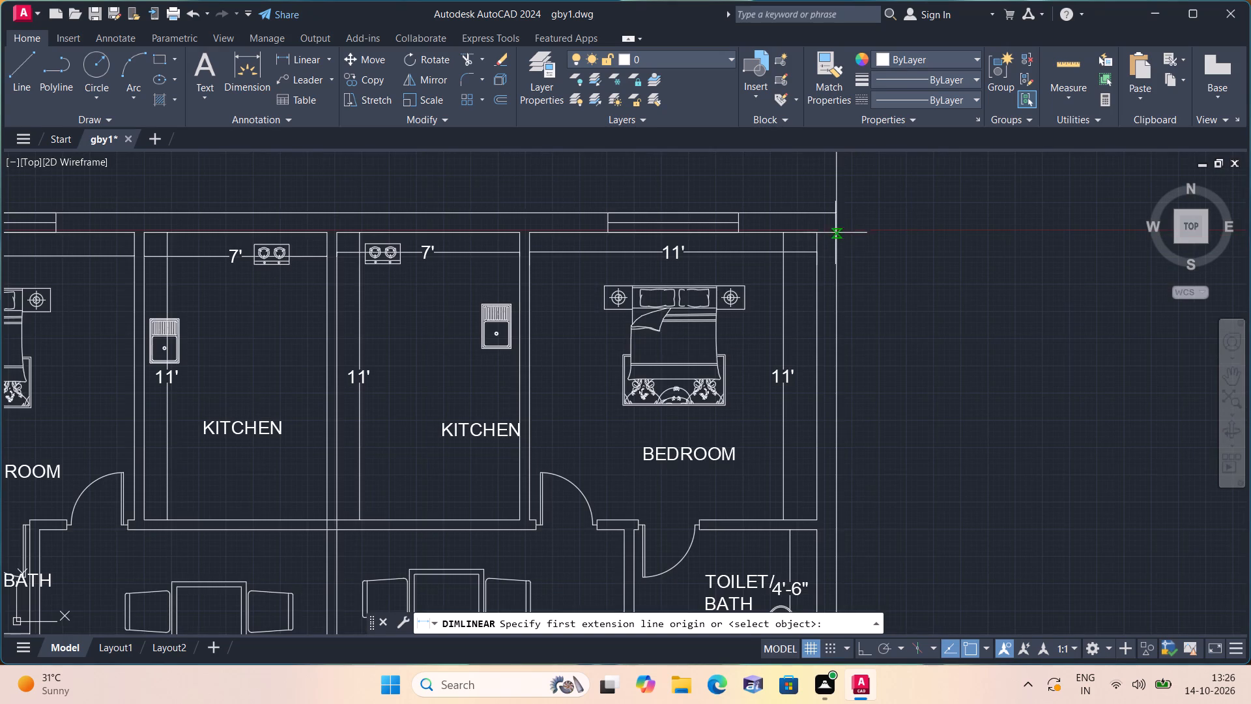
click(834, 213)
scroll(863, 310, down, 3)
middle_drag(862, 319, 801, 219)
scroll(801, 439, up, 2)
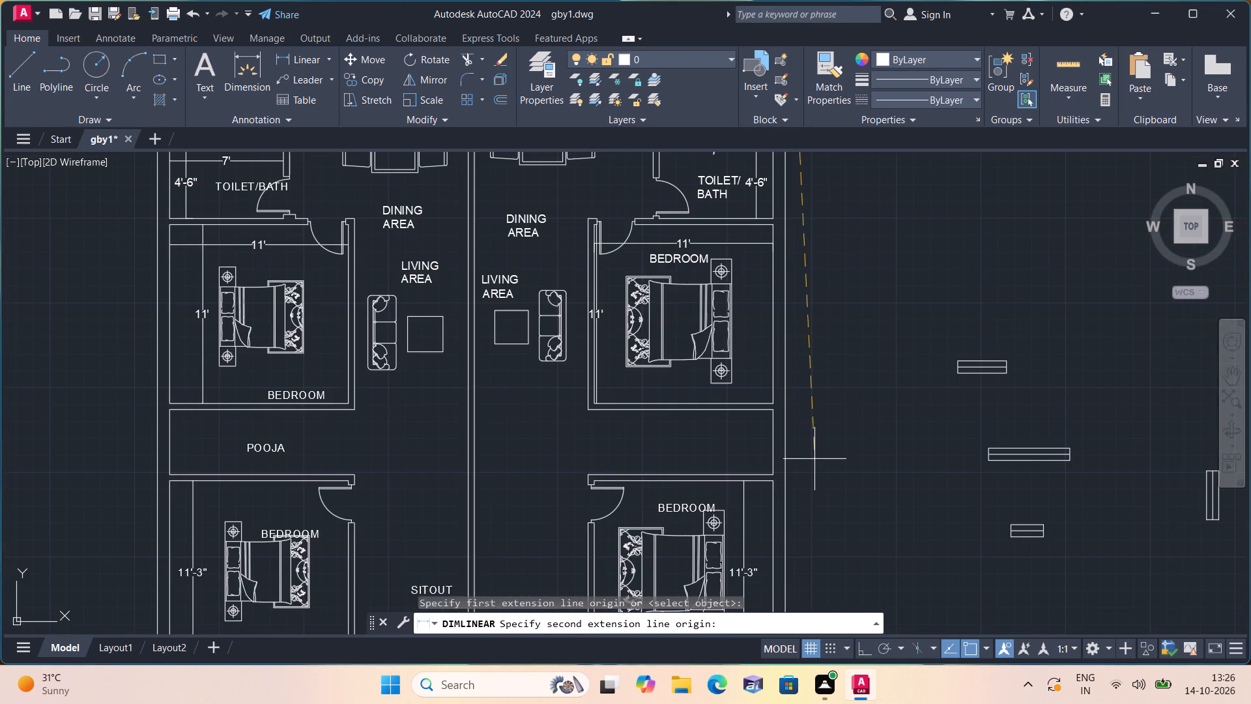
middle_drag(810, 506, 751, 391)
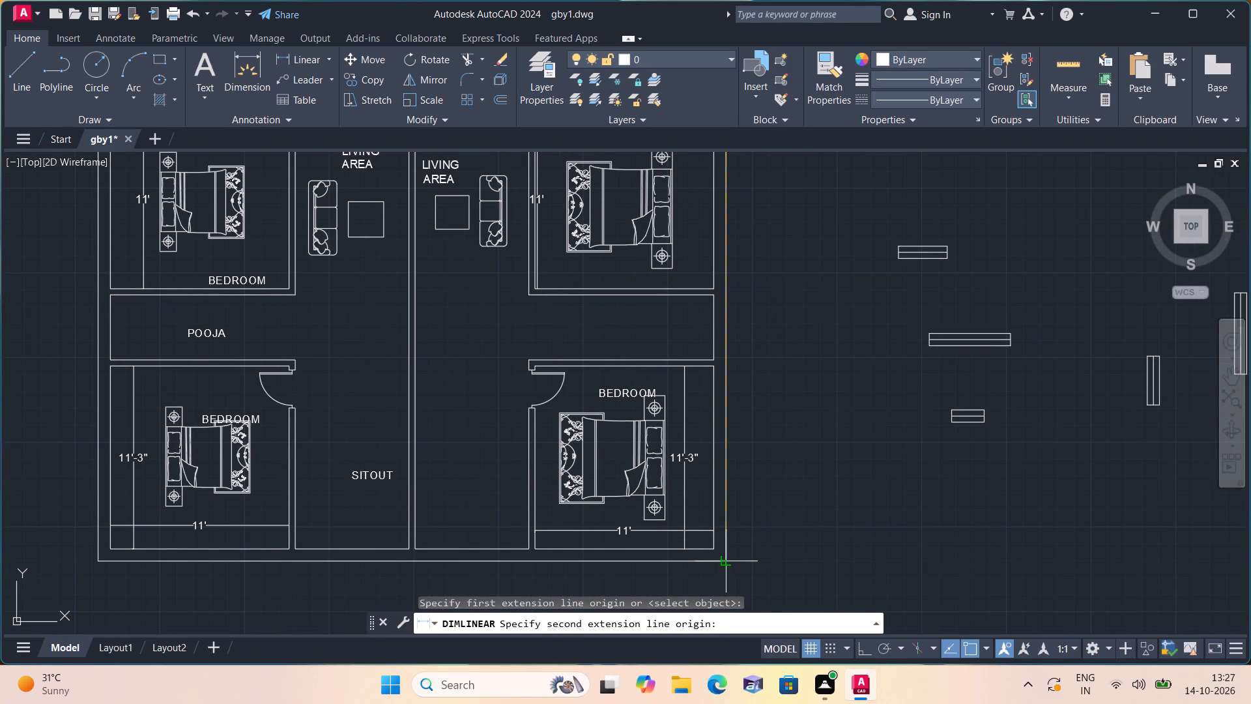
click(730, 561)
click(796, 557)
Set the text height of both overall building dimensions to 6".
click(828, 559)
click(771, 473)
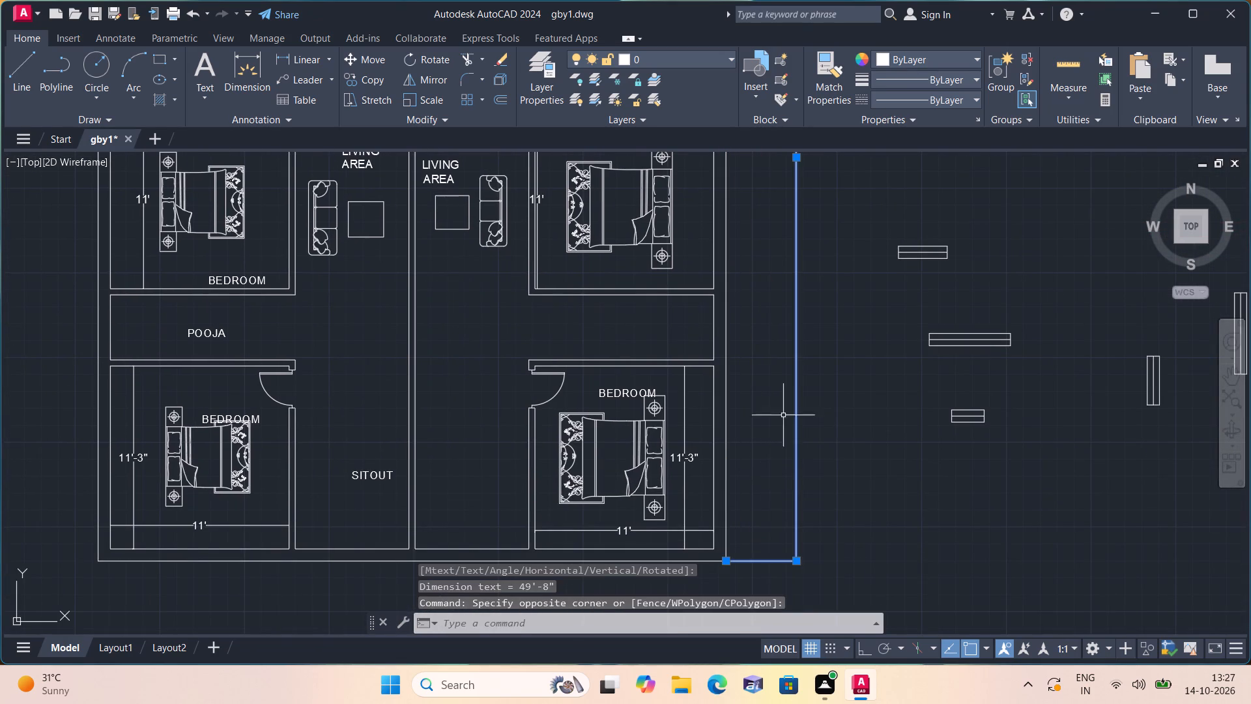
scroll(782, 413, down, 1)
middle_drag(782, 413, 804, 457)
scroll(806, 423, down, 1)
scroll(768, 241, up, 1)
middle_drag(768, 241, 788, 339)
scroll(770, 256, up, 1)
middle_drag(779, 183, 842, 353)
click(849, 347)
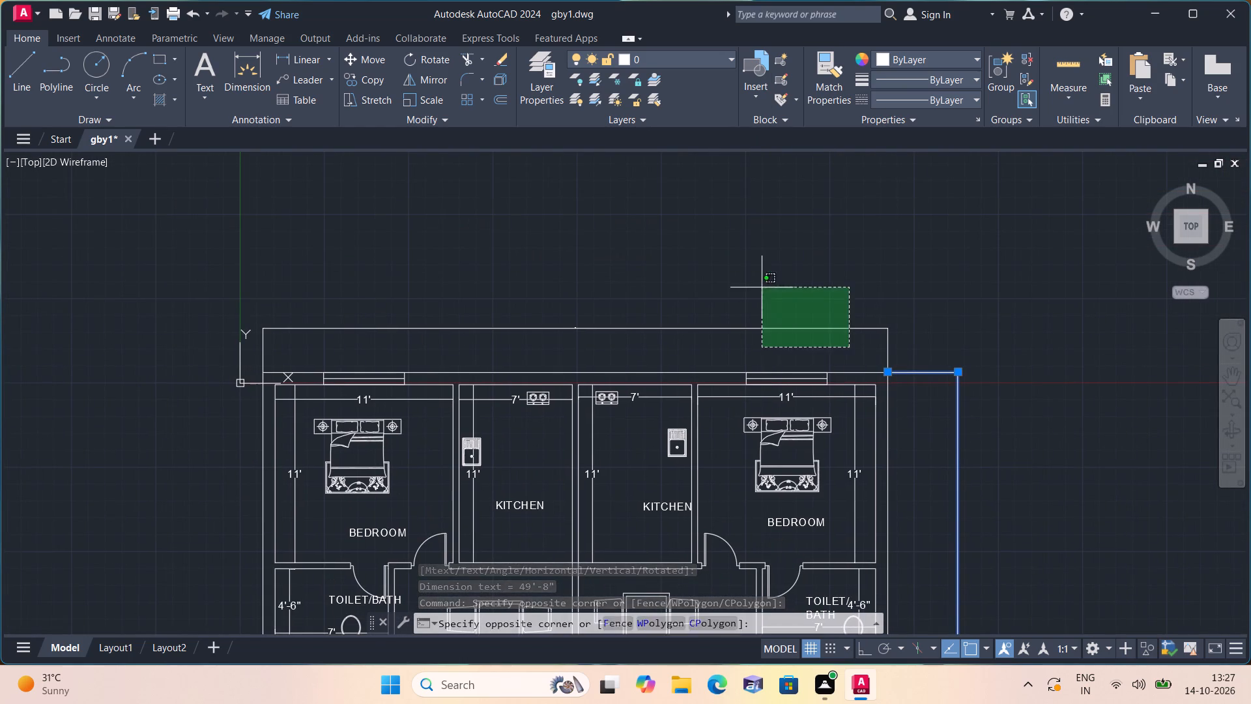
click(762, 287)
right_click(762, 287)
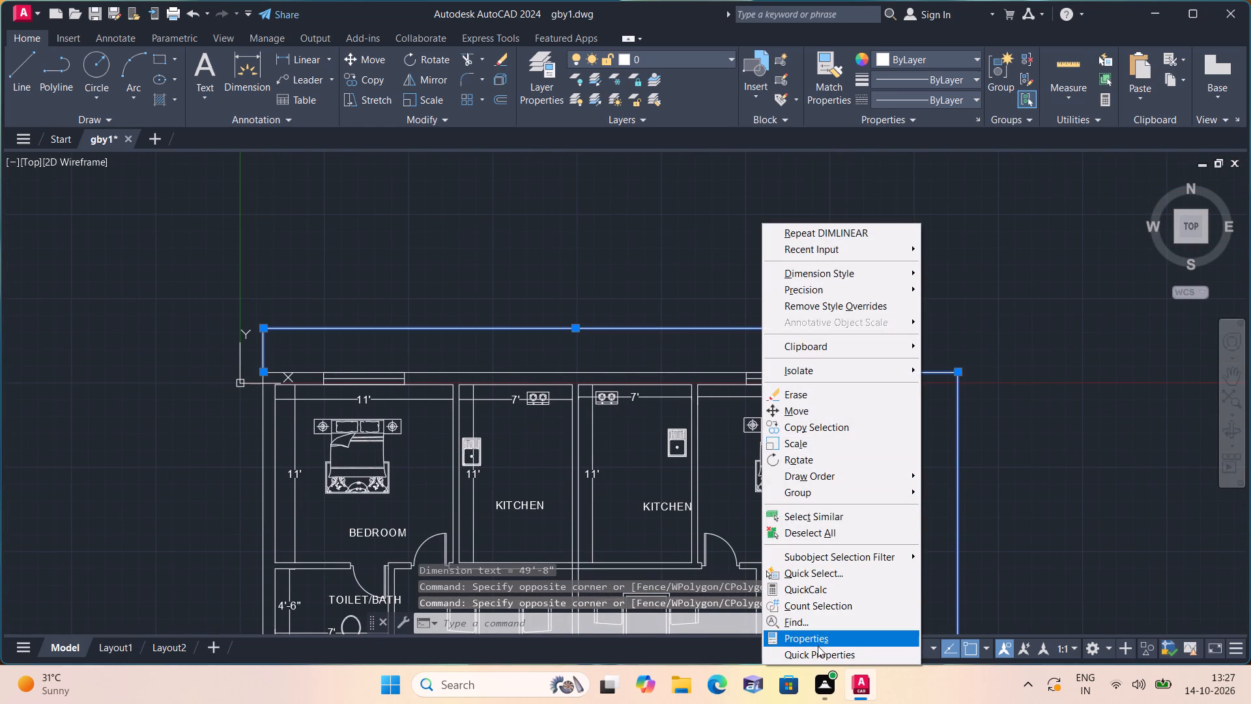
click(818, 645)
scroll(124, 328, down, 5)
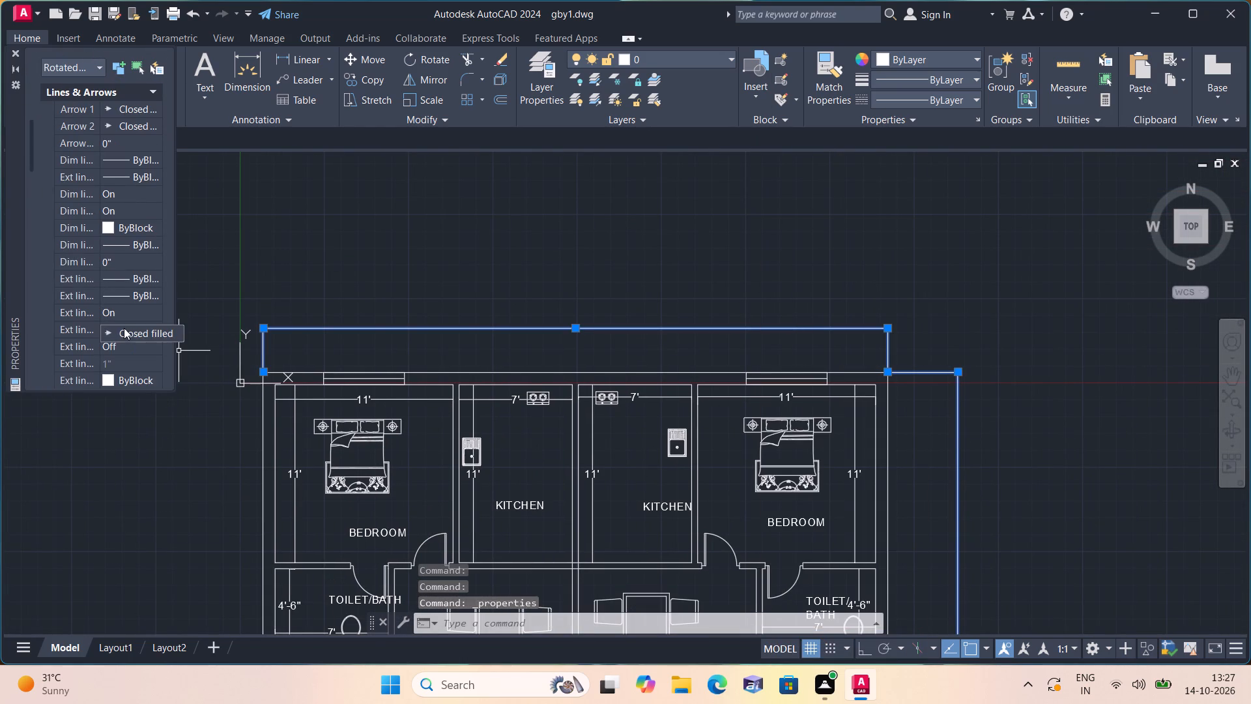
scroll(124, 328, down, 2)
scroll(98, 207, down, 5)
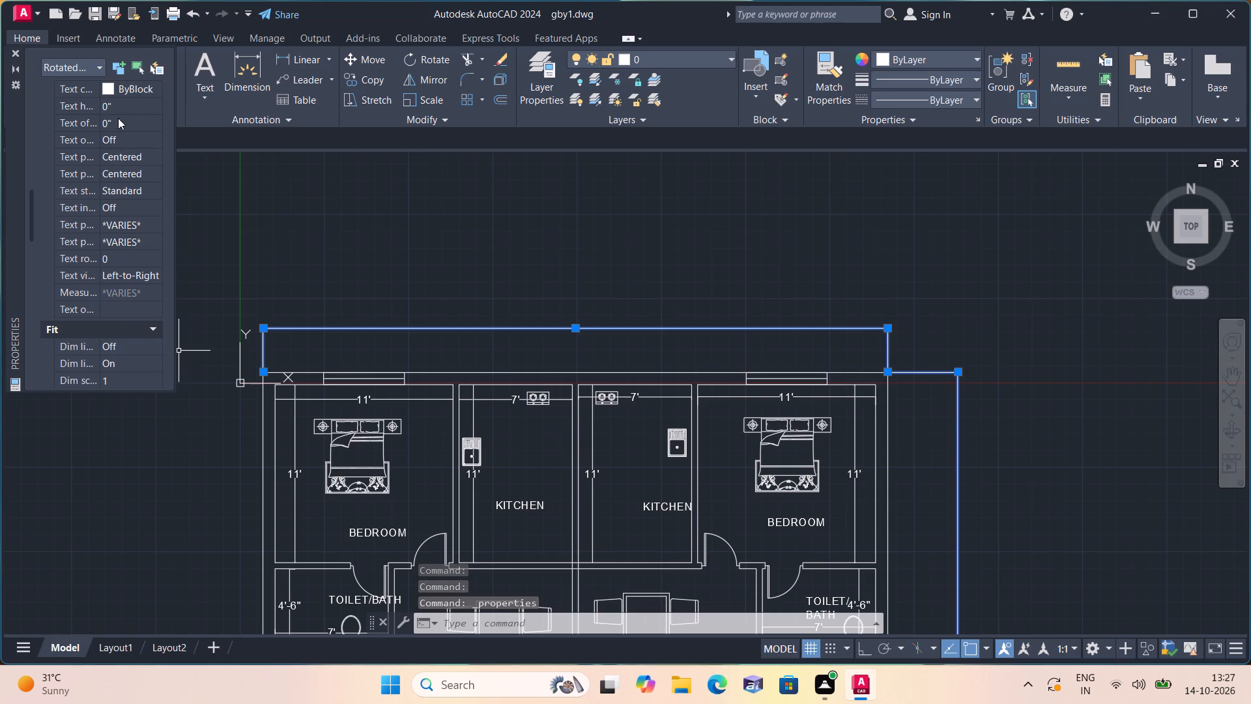
click(133, 106)
key(BackSpace)
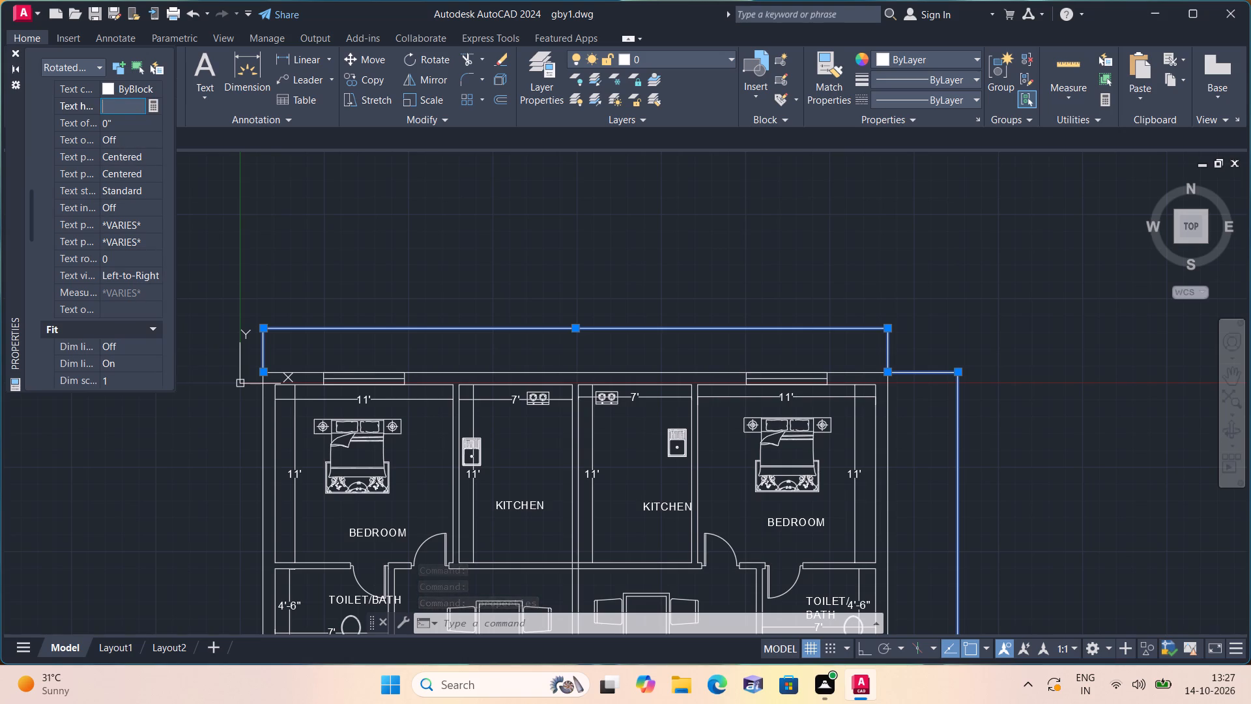
text(6")
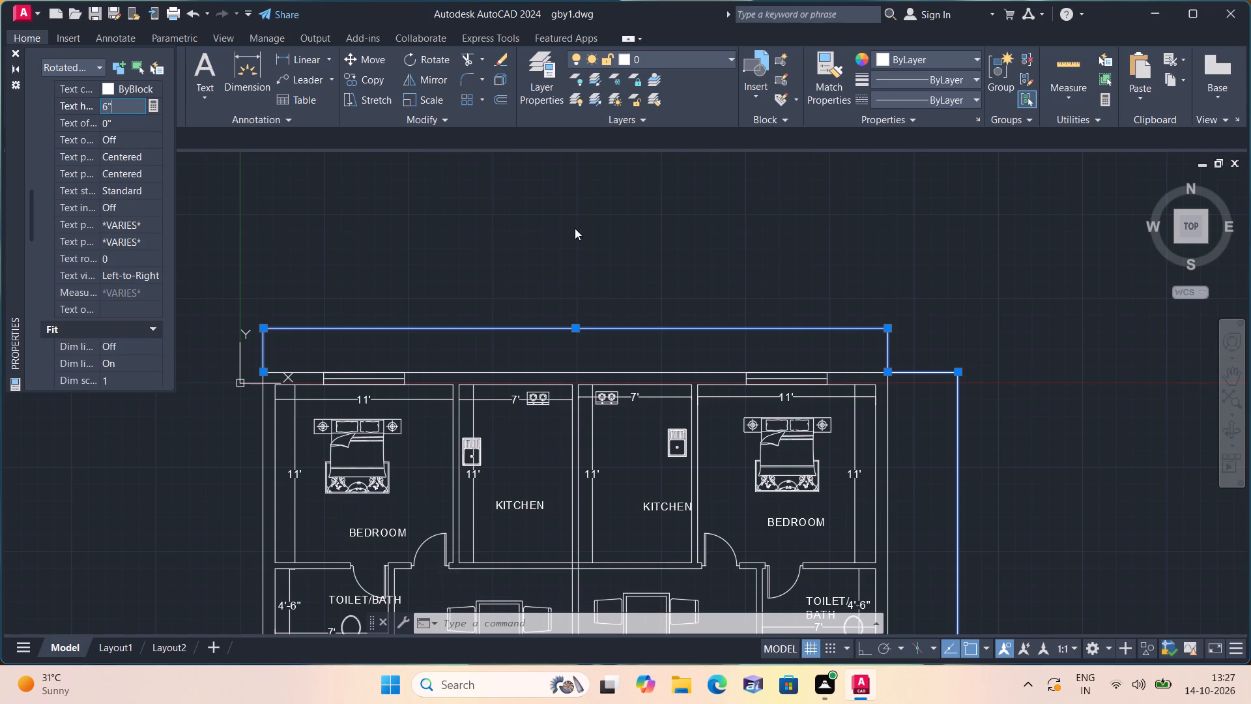
click(547, 227)
click(18, 48)
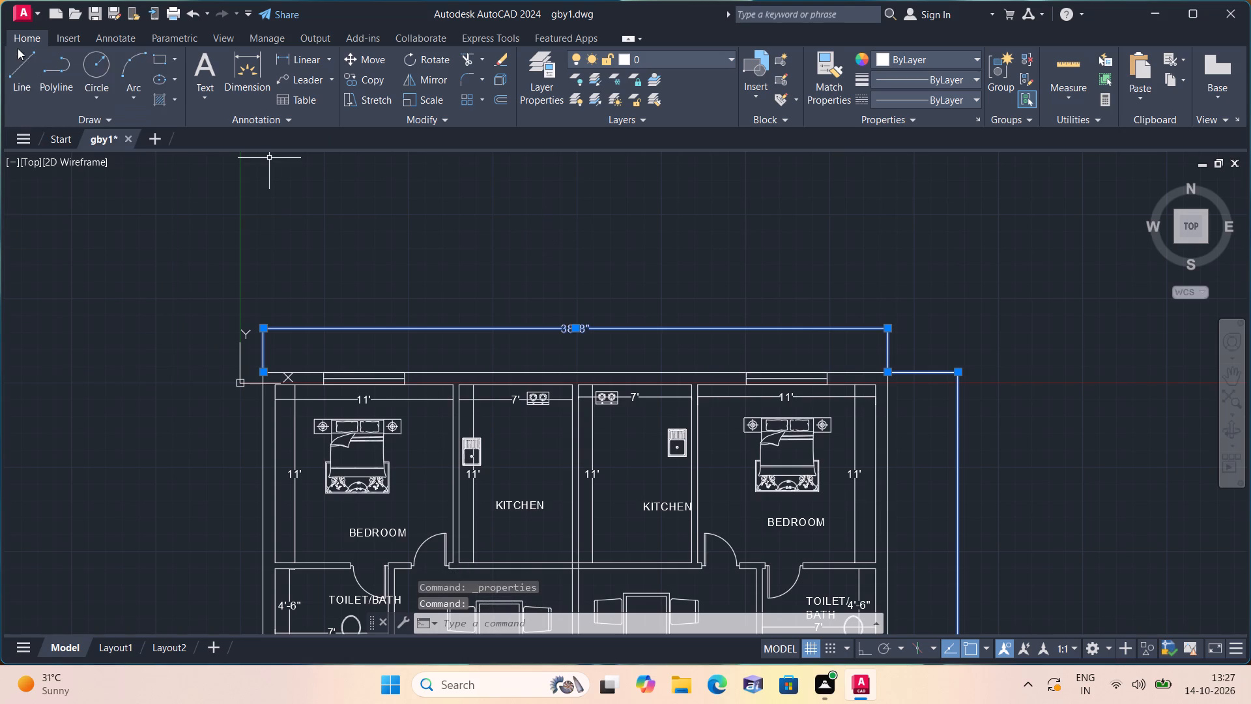
key(Escape)
Replace the text of the overall width dimension north of the plan with 40'.
triple_click(571, 328)
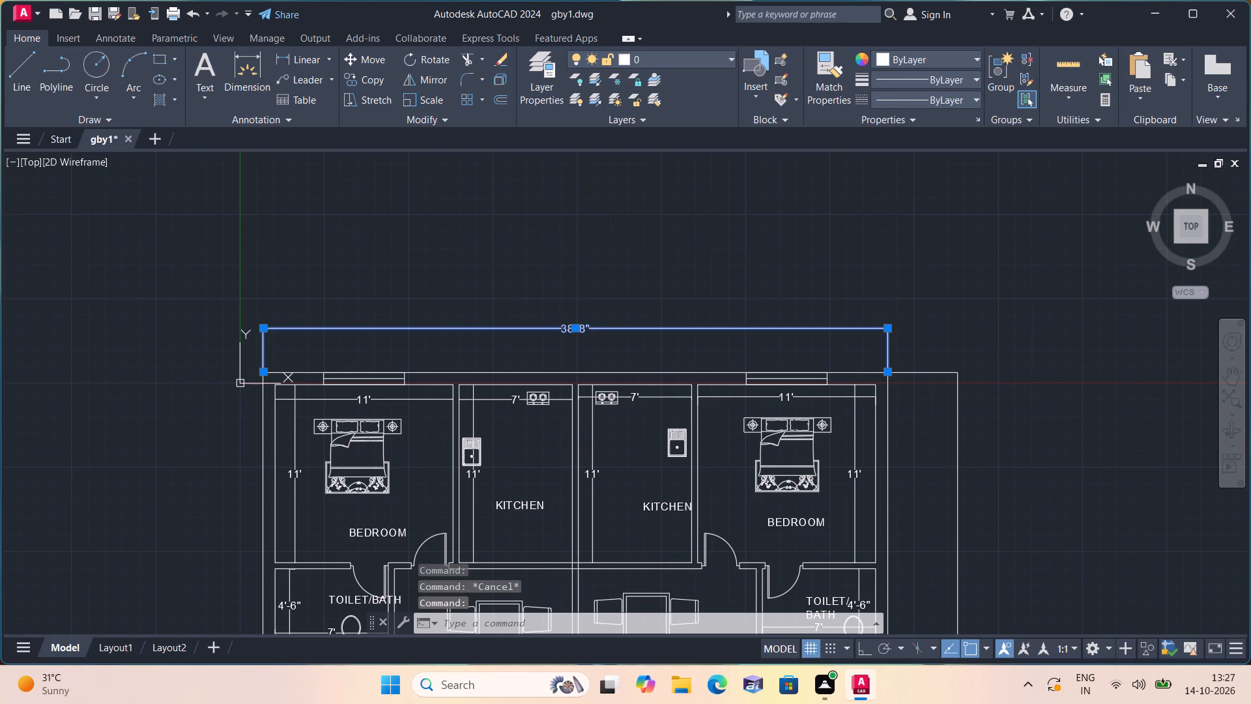
click(571, 328)
key(BackSpace)
text(40')
click(504, 272)
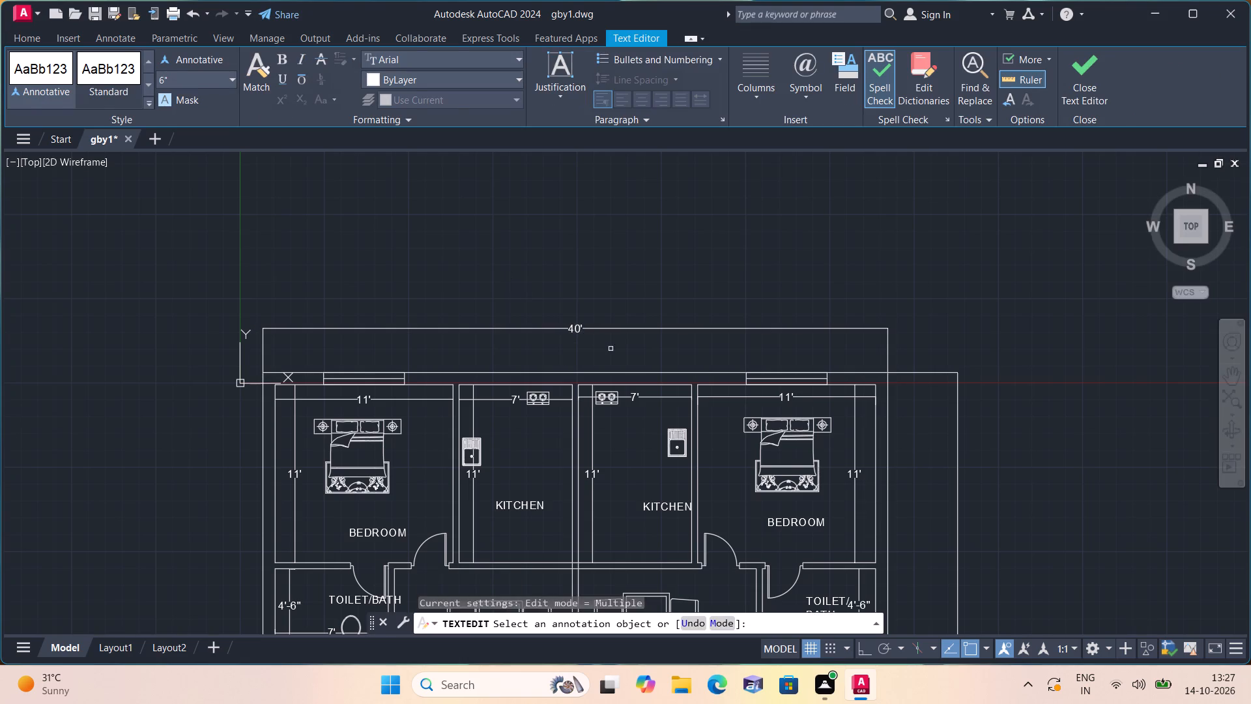
Replace the text of the overall length dimension east of the plan with 50'.
scroll(915, 515, down, 1)
middle_drag(912, 513, 708, 299)
scroll(865, 465, down, 1)
middle_drag(852, 488, 754, 380)
scroll(697, 357, up, 2)
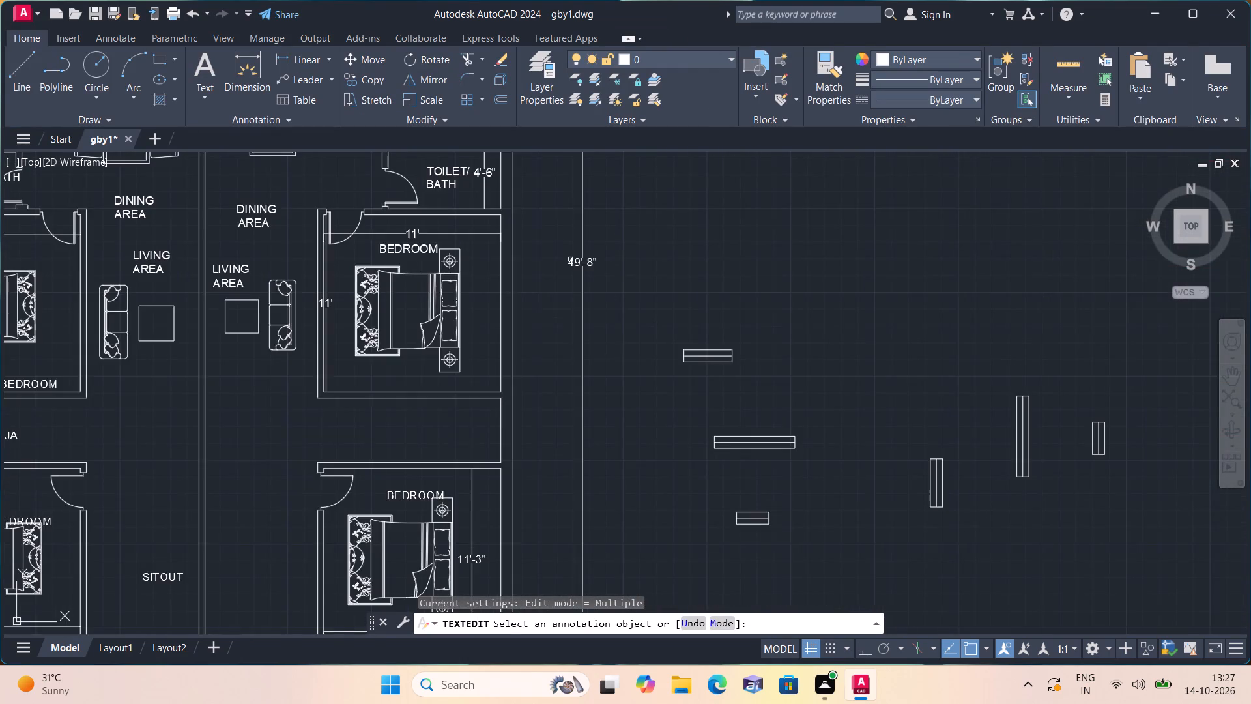
scroll(570, 259, up, 2)
click(584, 272)
double_click(584, 272)
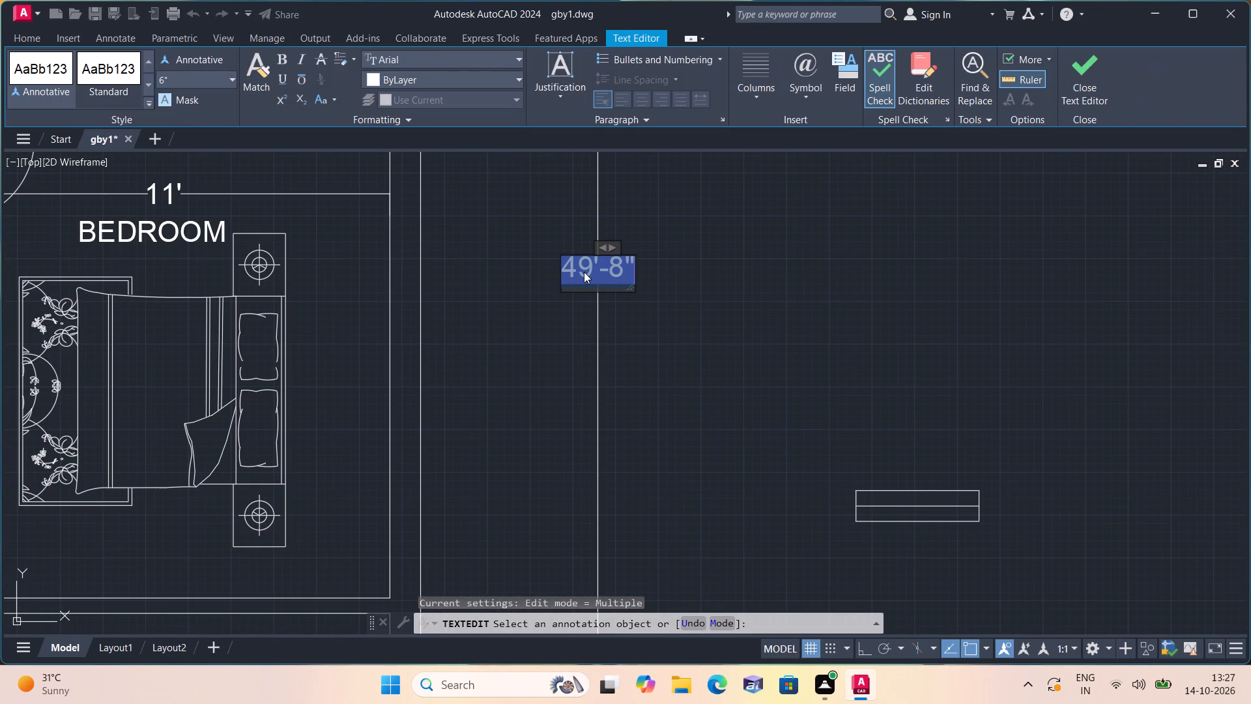
key(BackSpace)
text(50')
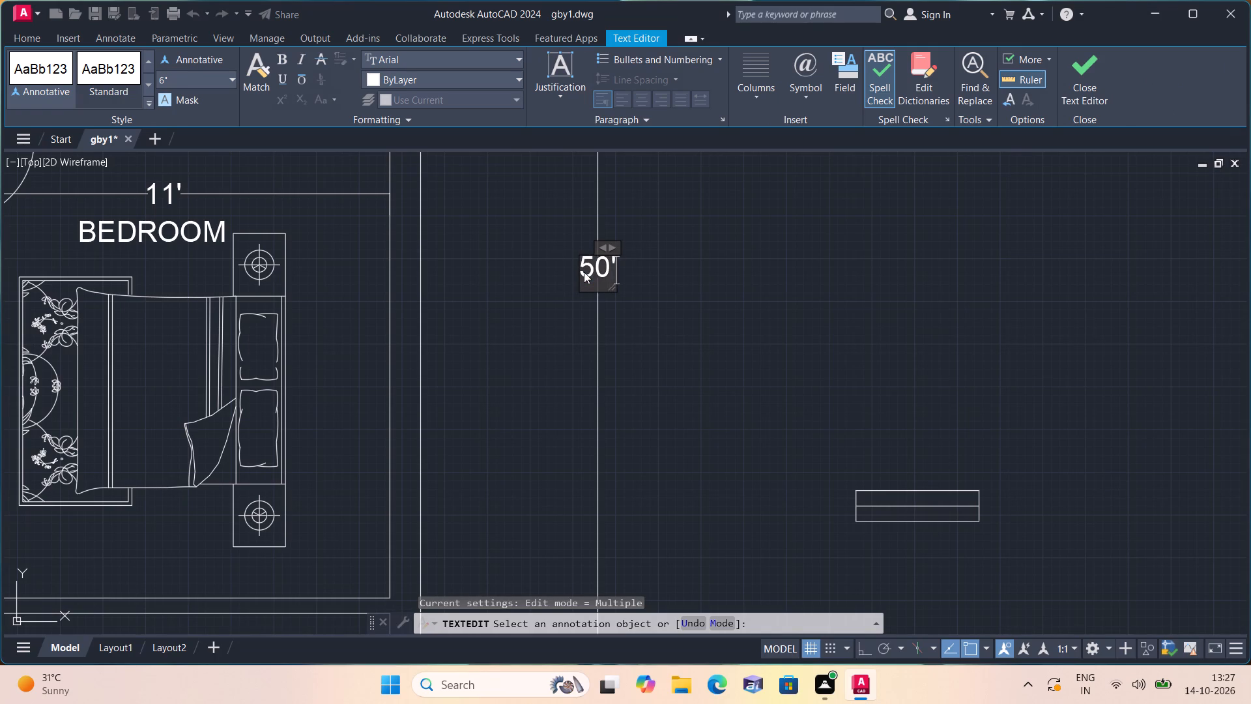
click(534, 357)
scroll(525, 357, down, 1)
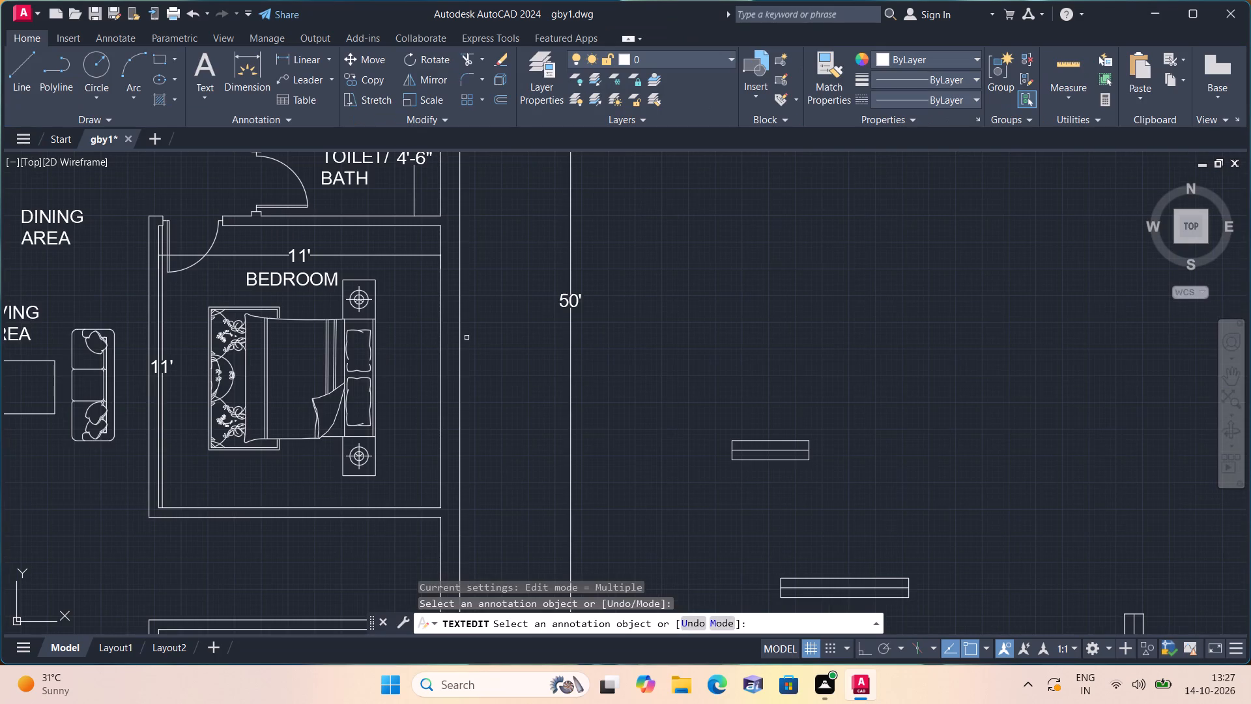
key(Escape)
Move the northwest bedroom's BEDROOM label up and to the west, just below the foot of the bed.
scroll(381, 293, down, 2)
middle_drag(277, 306, 306, 317)
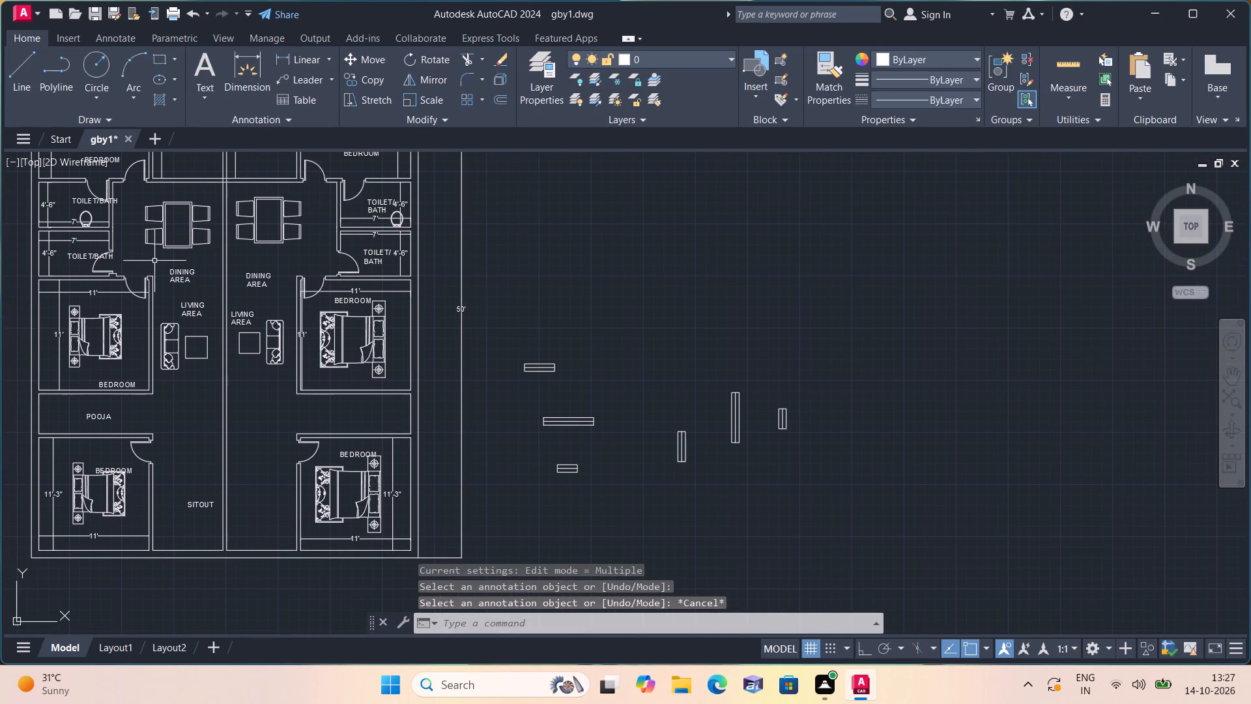
scroll(59, 193, down, 2)
scroll(119, 235, up, 1)
middle_drag(184, 302, 490, 520)
scroll(370, 394, up, 2)
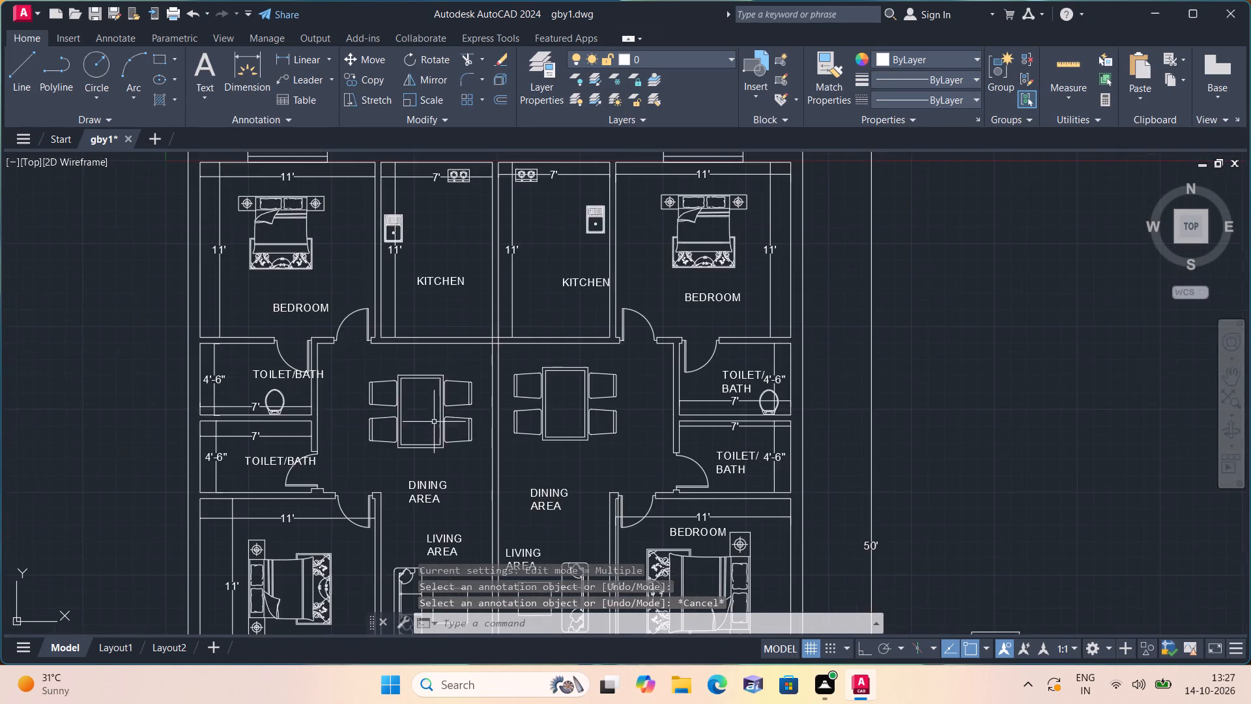
scroll(258, 286, up, 1)
middle_drag(274, 312, 465, 435)
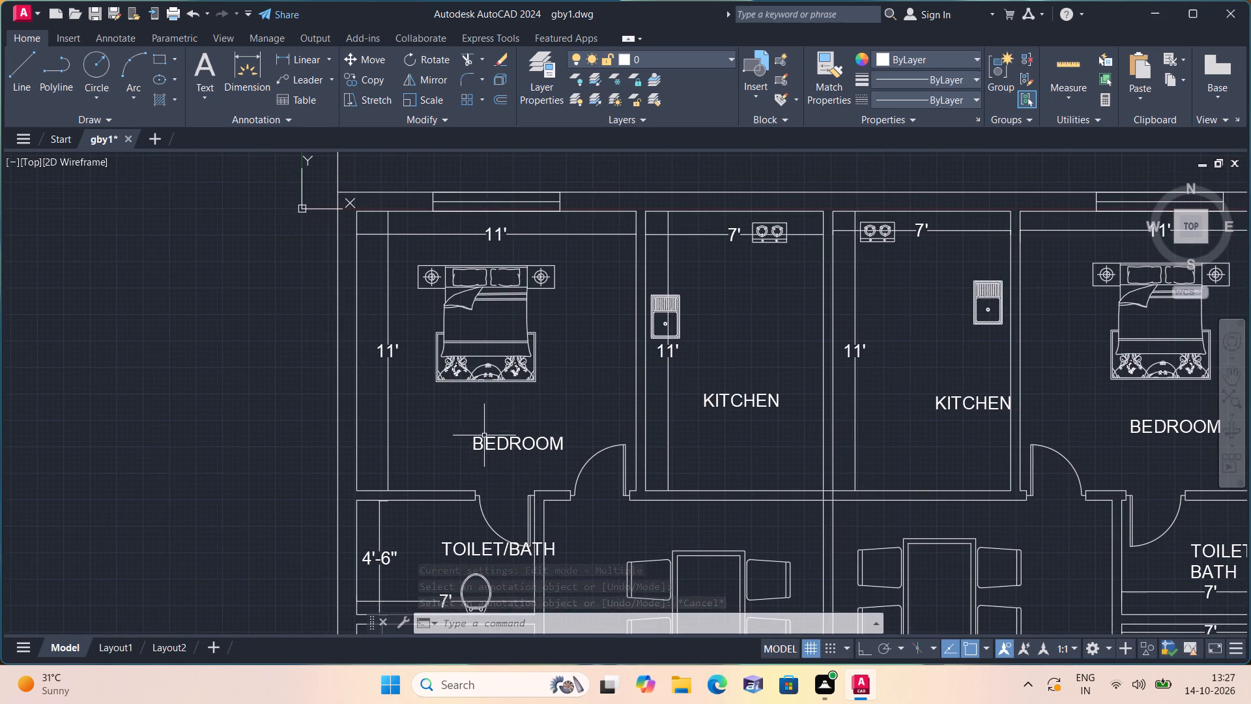
click(490, 444)
click(474, 435)
click(433, 409)
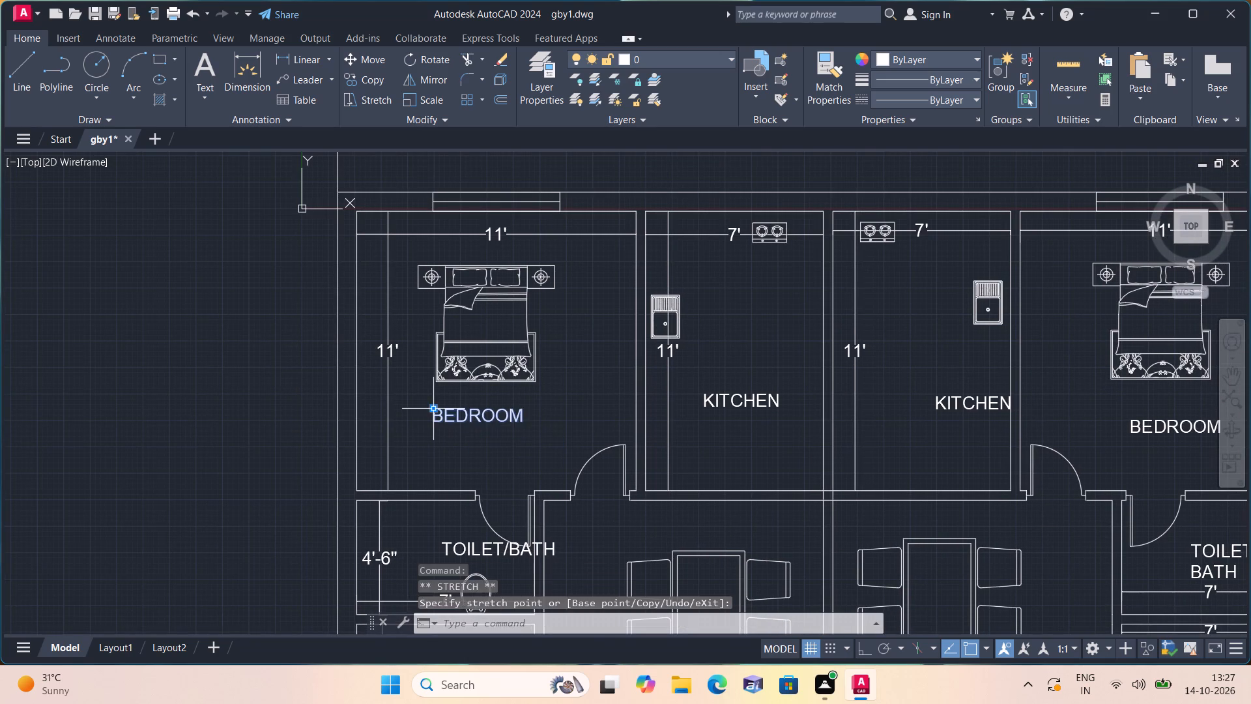
Move both KITCHEN labels north toward the middle of their rooms, clear of the walls.
middle_drag(537, 413, 418, 387)
scroll(424, 386, down, 1)
scroll(516, 359, up, 1)
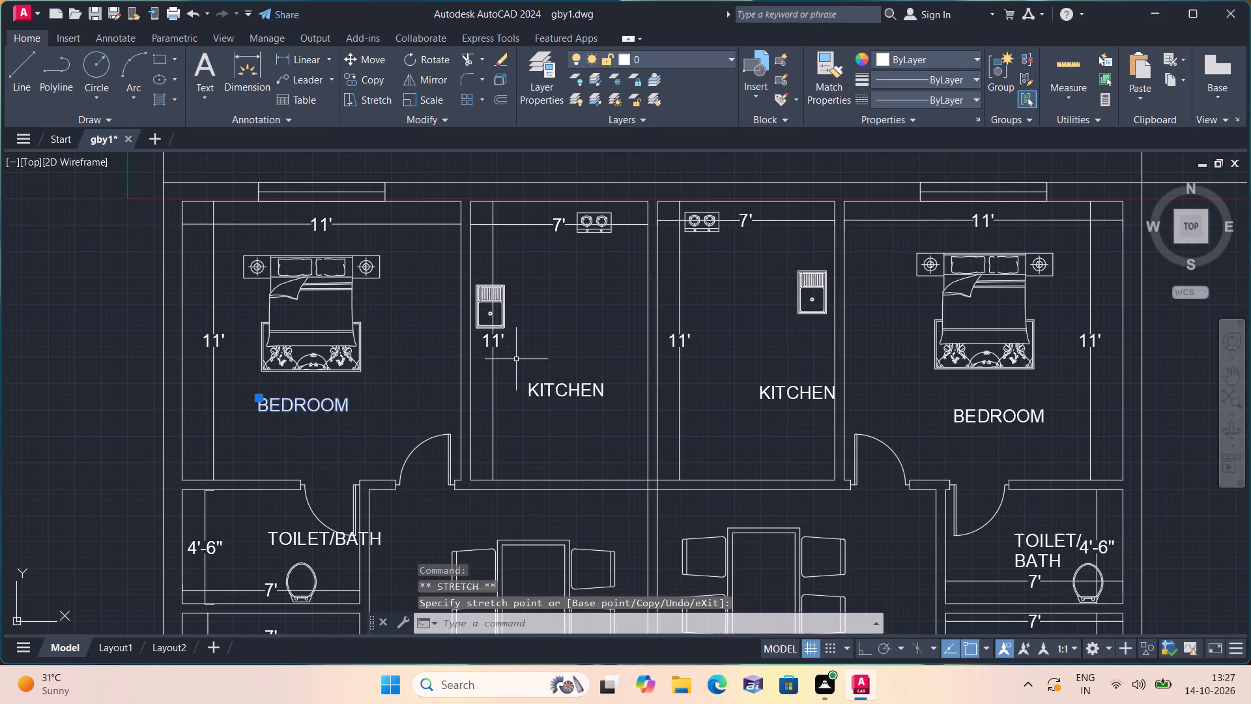
click(547, 391)
click(531, 385)
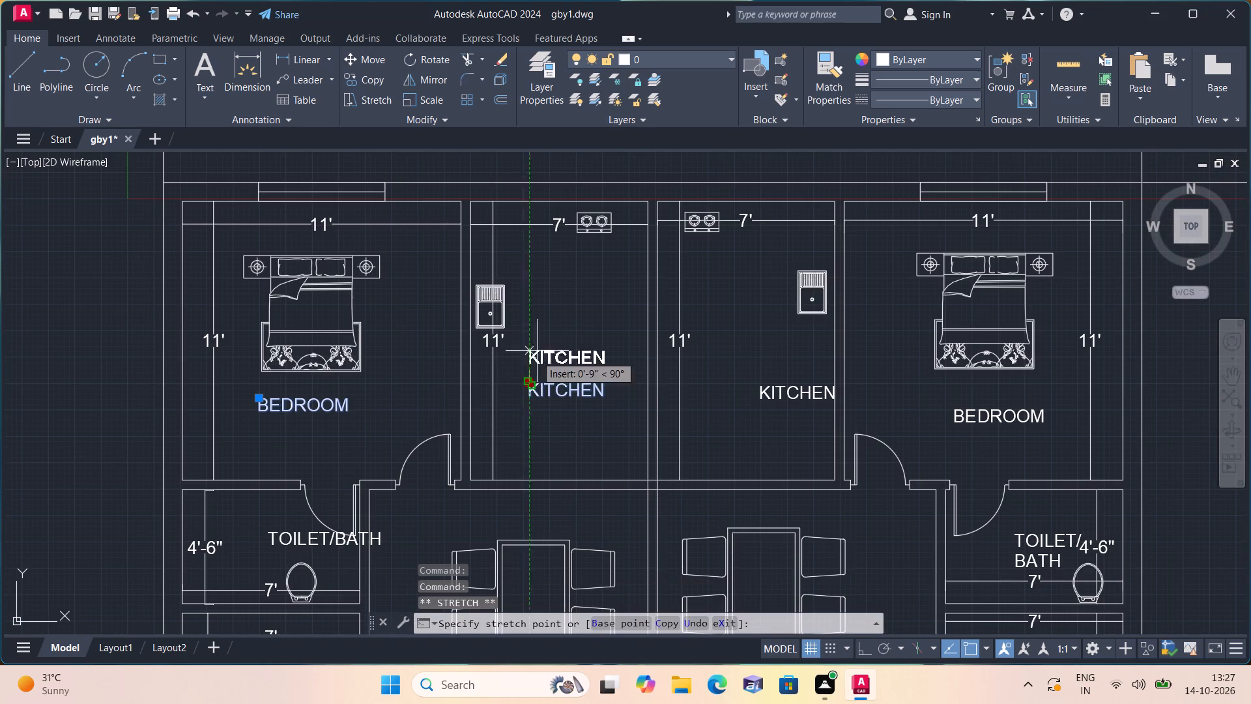
click(559, 317)
click(775, 394)
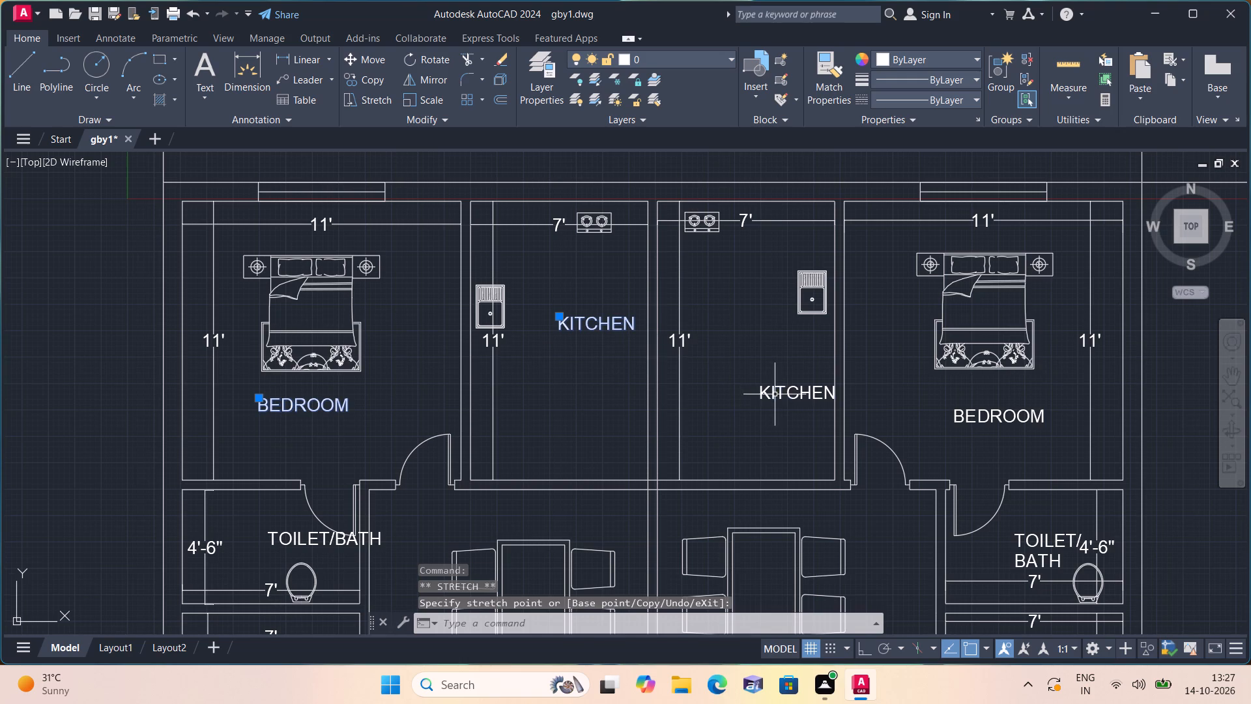
click(758, 389)
click(713, 325)
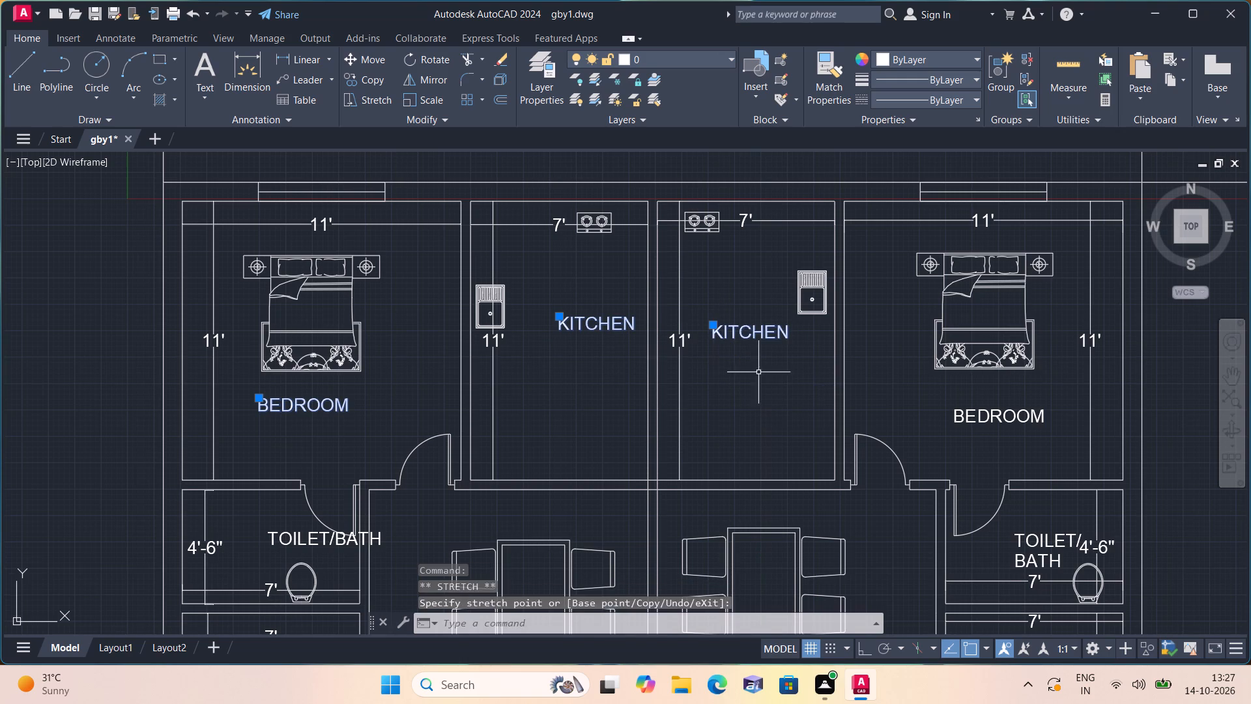
Move the TOILET/BATH label in the east unit's northern bathroom slightly north, farther from the toilet fixture.
middle_drag(760, 373, 725, 346)
scroll(910, 394, down, 1)
middle_drag(909, 394, 889, 321)
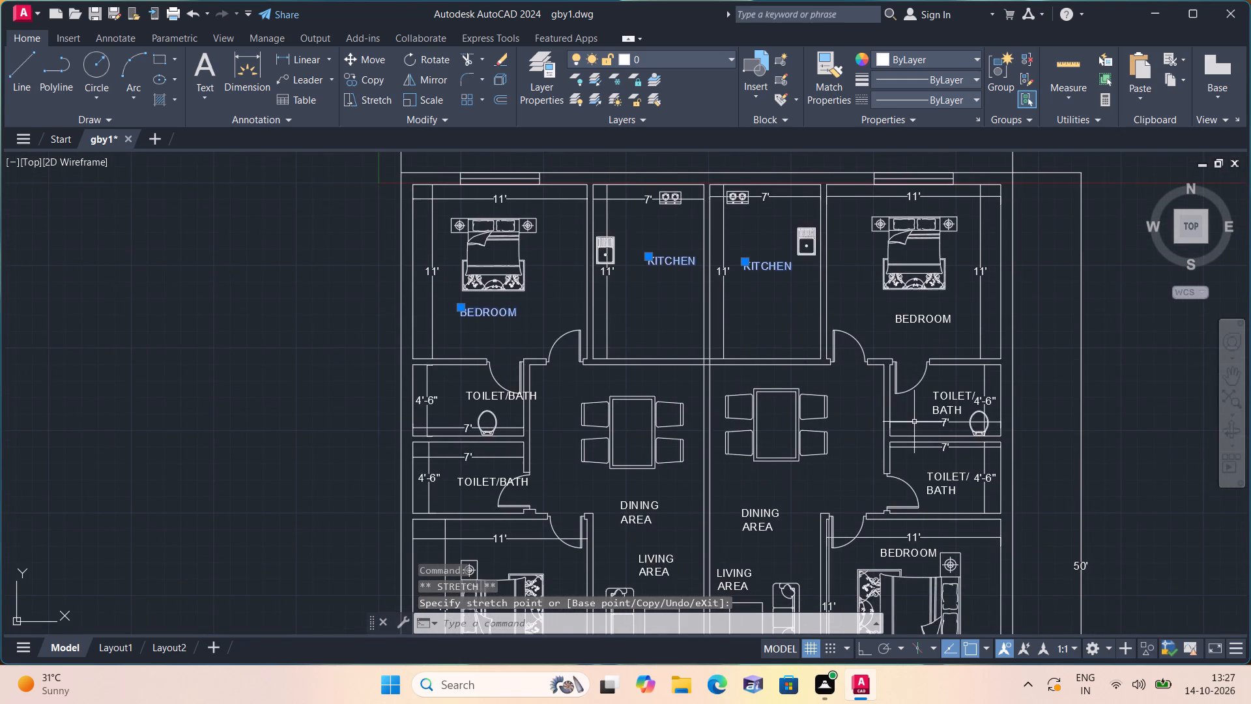
scroll(921, 424, up, 1)
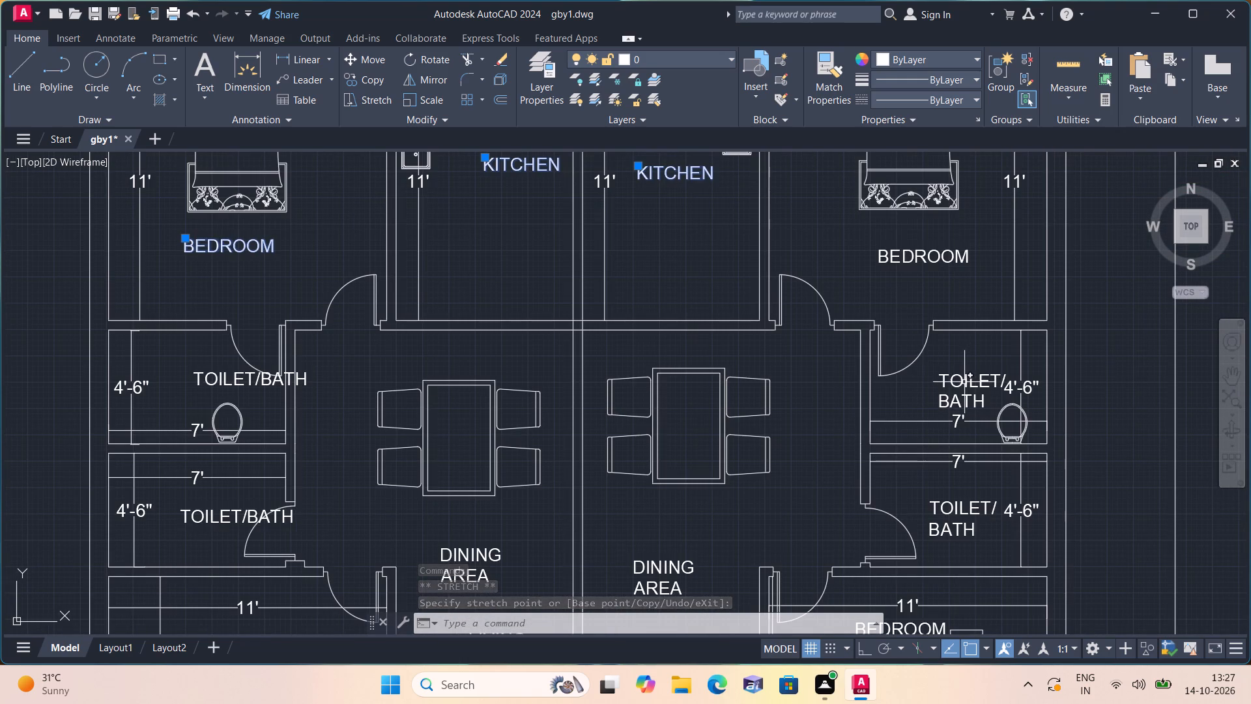
click(964, 382)
click(938, 375)
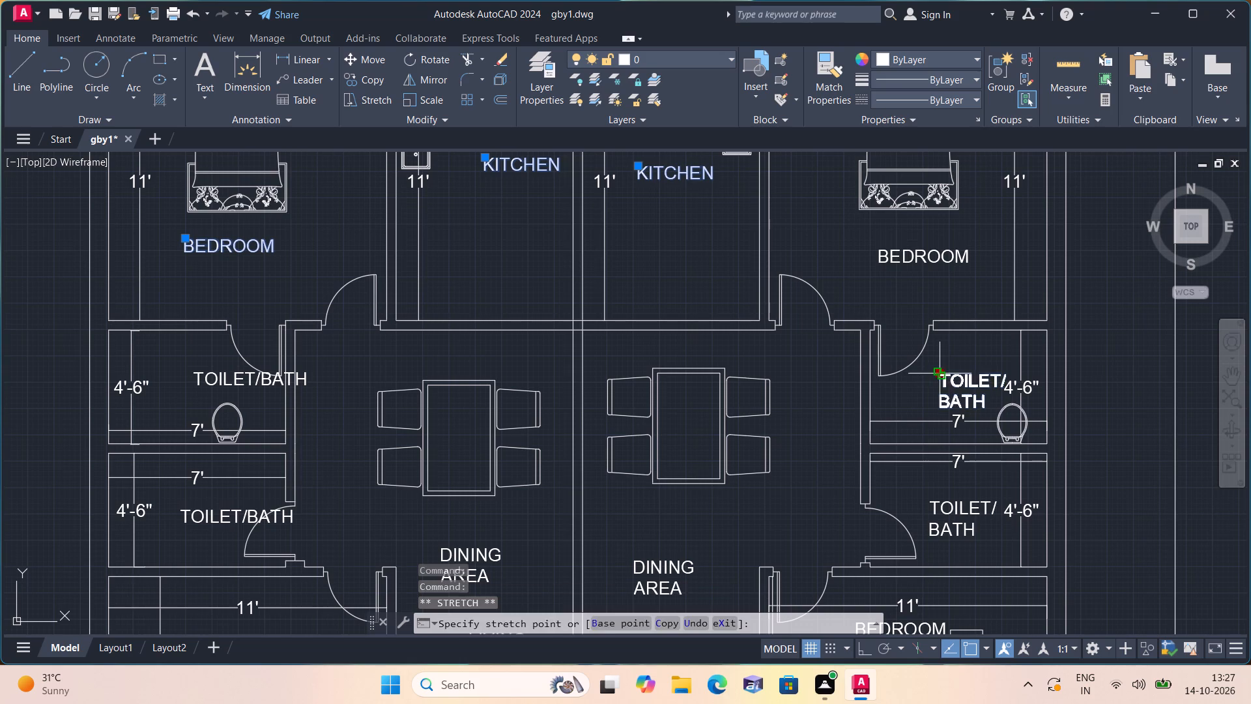
click(936, 364)
Move the BEDROOM label in the east unit's middle bedroom slightly southwest, away from the bedside table and width dimension.
middle_drag(958, 411, 906, 343)
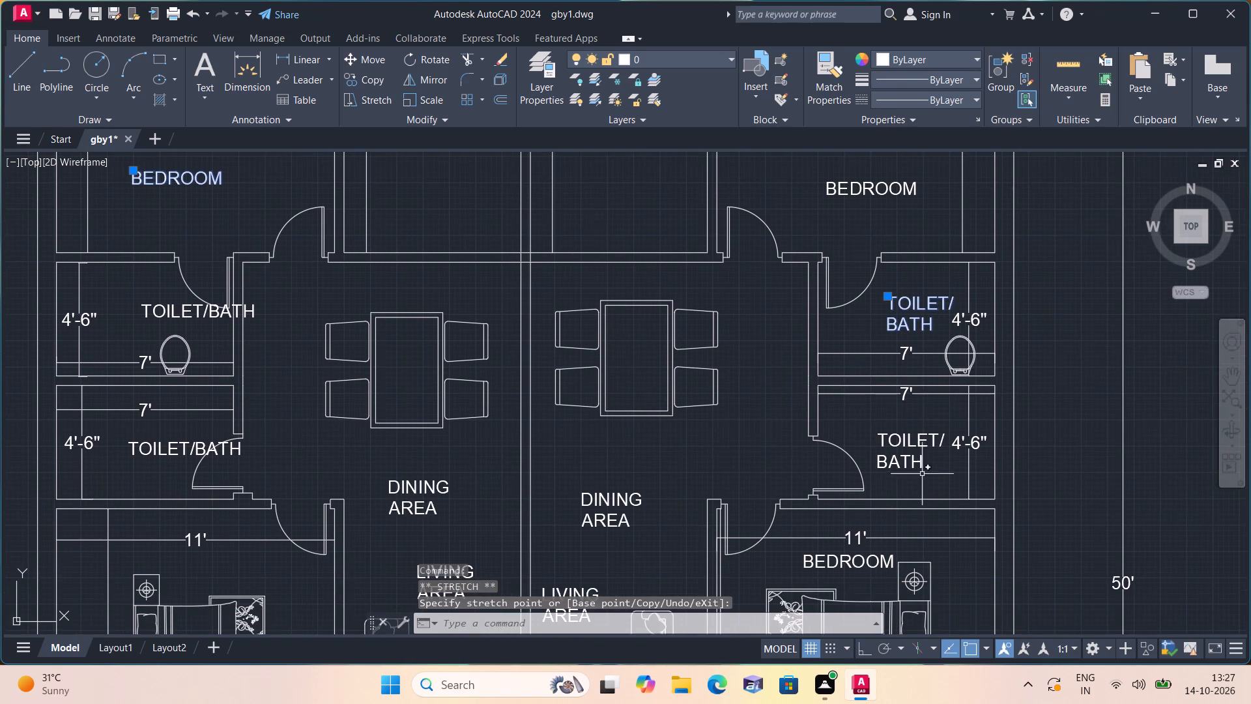
middle_drag(912, 467, 891, 409)
scroll(890, 386, down, 1)
scroll(869, 469, up, 2)
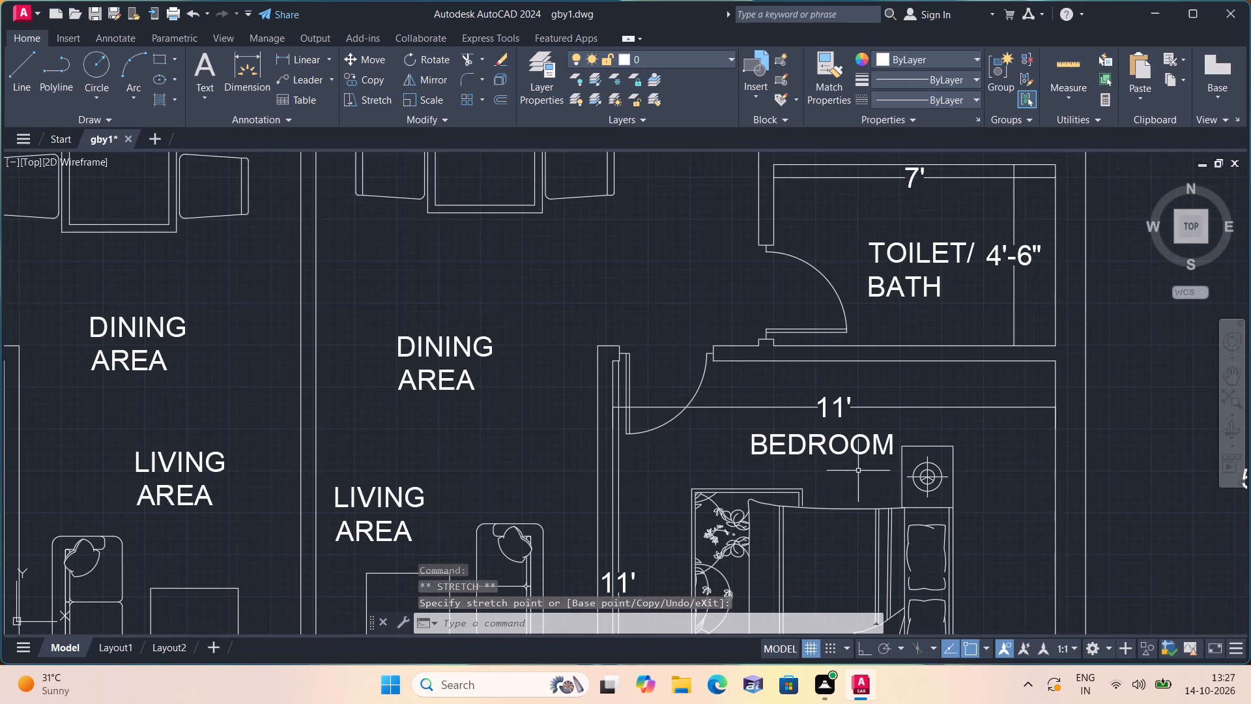
click(812, 447)
click(752, 437)
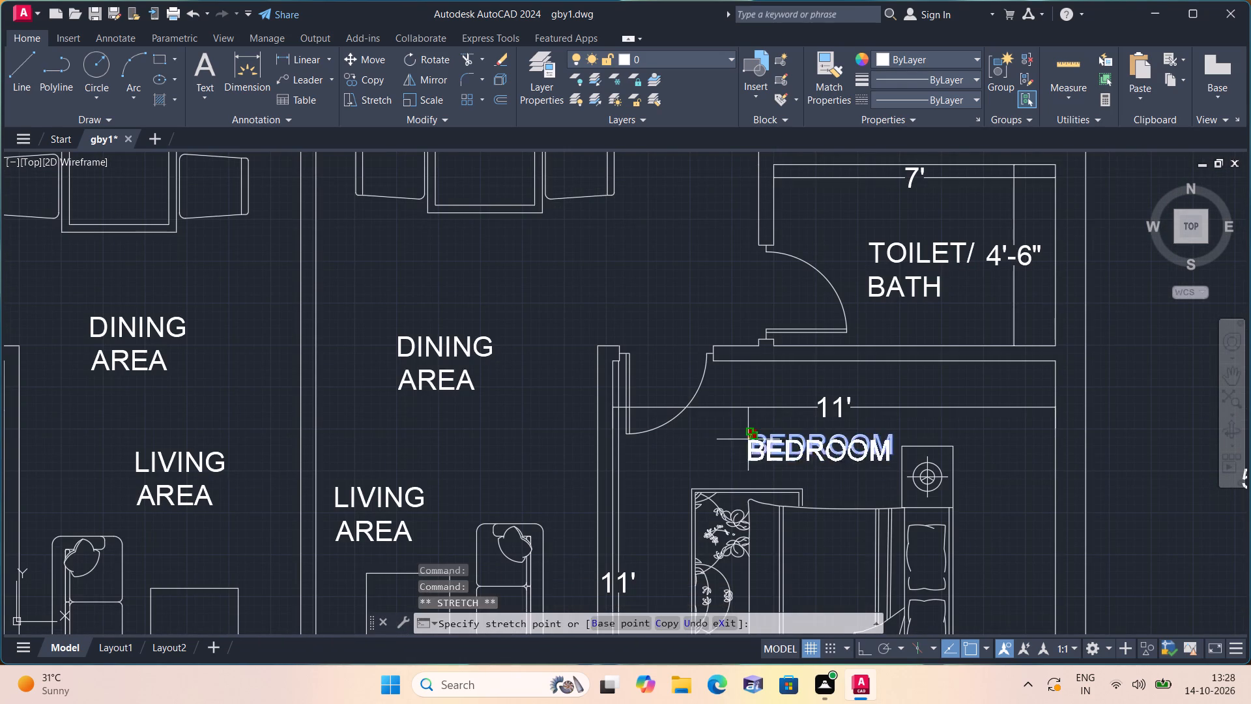
click(710, 447)
Move the southeast bedroom's BEDROOM label west, clear of the bedside table.
middle_drag(753, 469, 723, 355)
scroll(747, 466, down, 2)
middle_drag(782, 453, 771, 440)
scroll(790, 366, down, 2)
middle_drag(788, 407, 785, 312)
scroll(763, 359, up, 1)
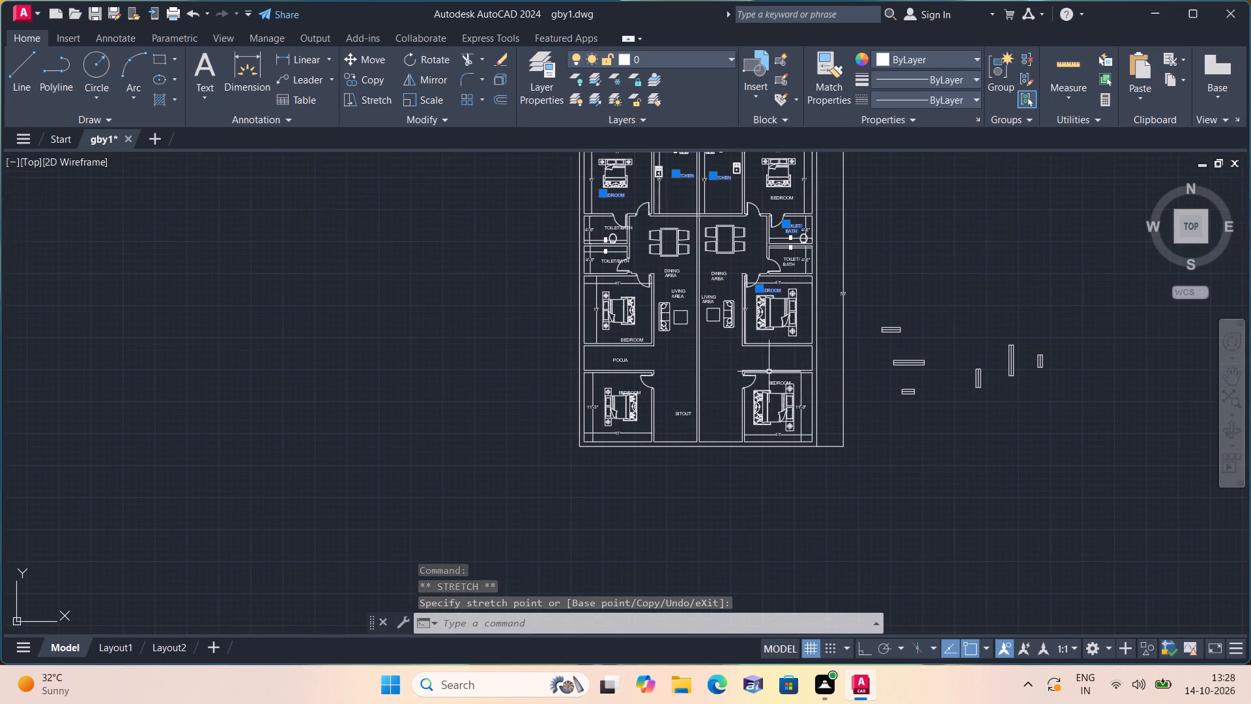
scroll(763, 359, up, 3)
scroll(762, 358, down, 3)
scroll(739, 417, up, 1)
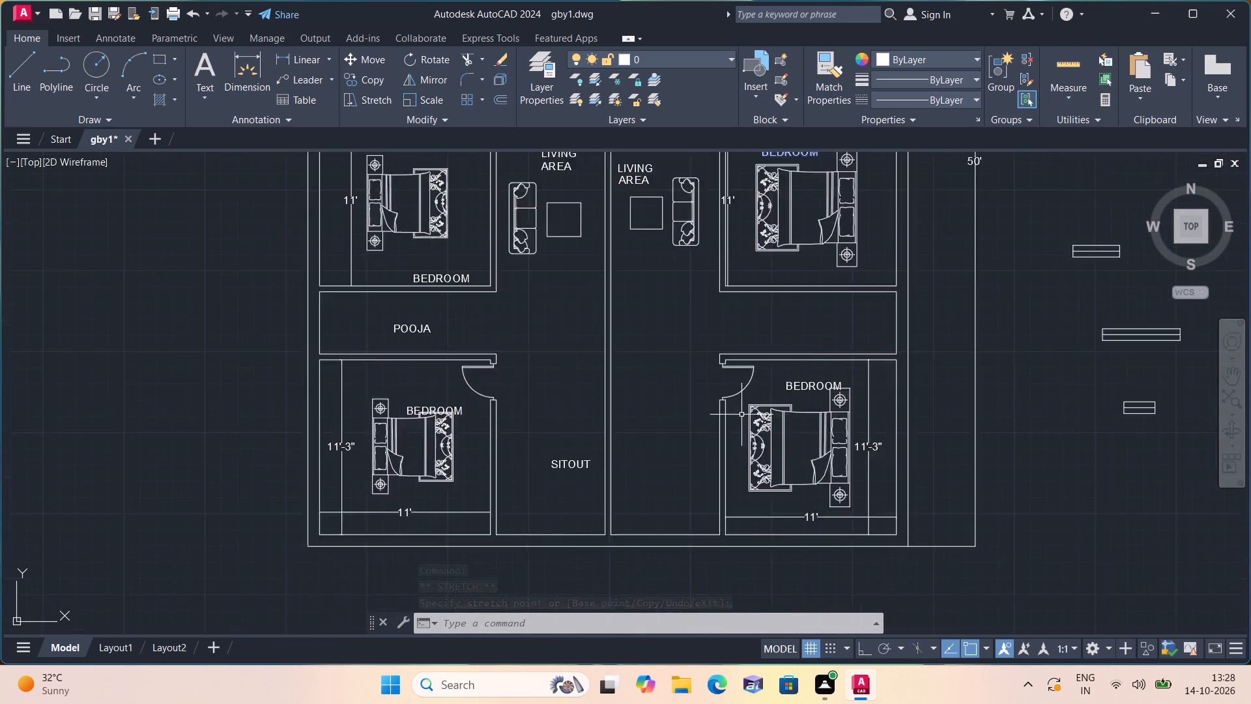
scroll(742, 414, up, 1)
click(837, 384)
click(812, 370)
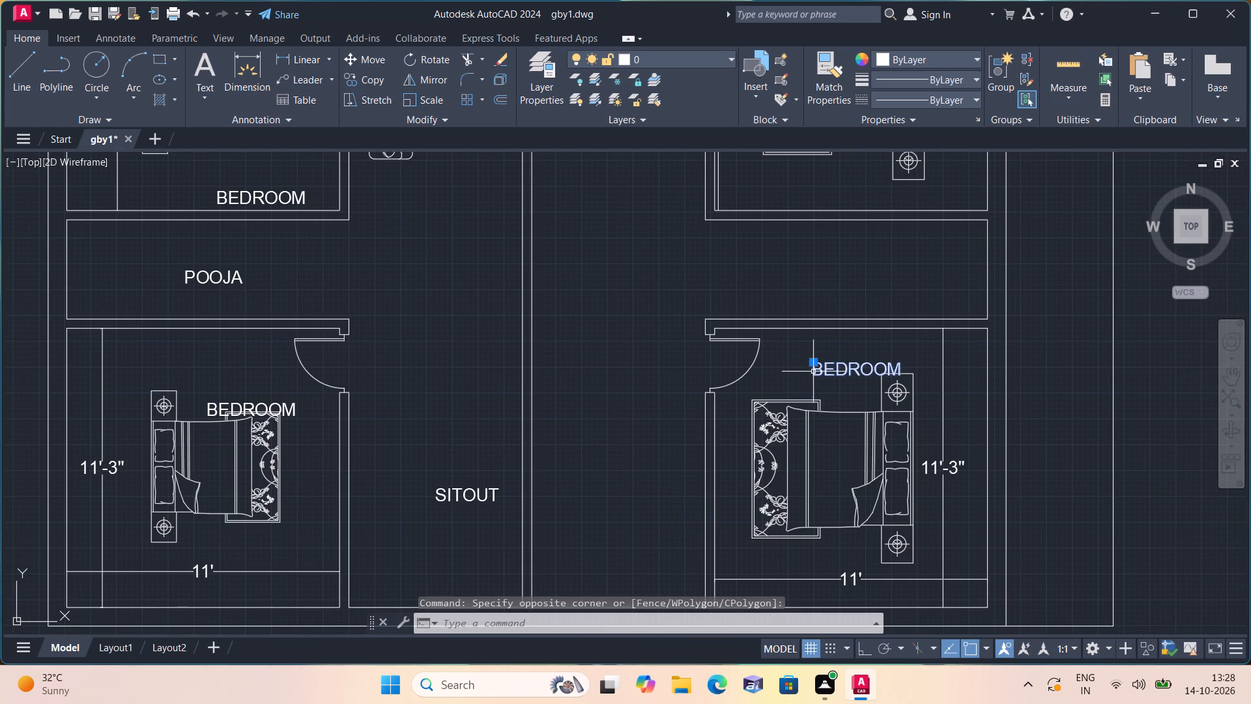
click(814, 362)
click(769, 360)
Move the southwest bedroom's BEDROOM label northwest into the clear space above the bed.
scroll(687, 372, down, 1)
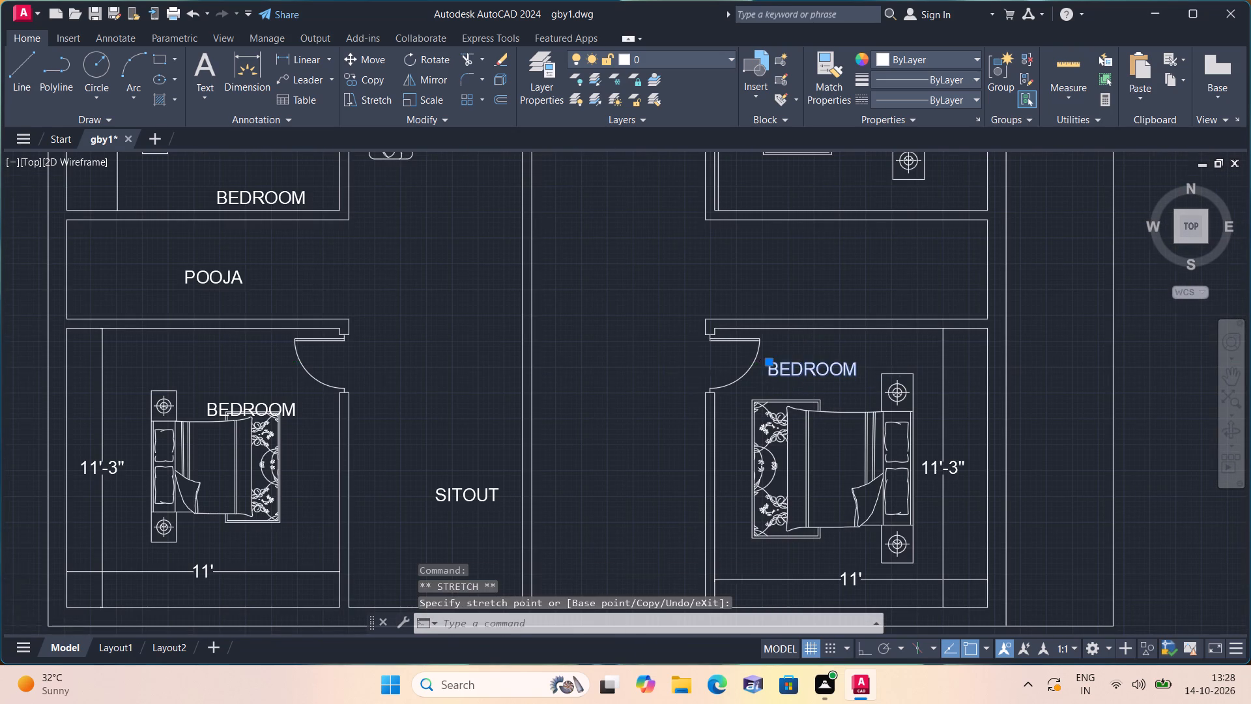
scroll(414, 375, down, 1)
middle_drag(544, 387, 646, 362)
scroll(484, 351, up, 2)
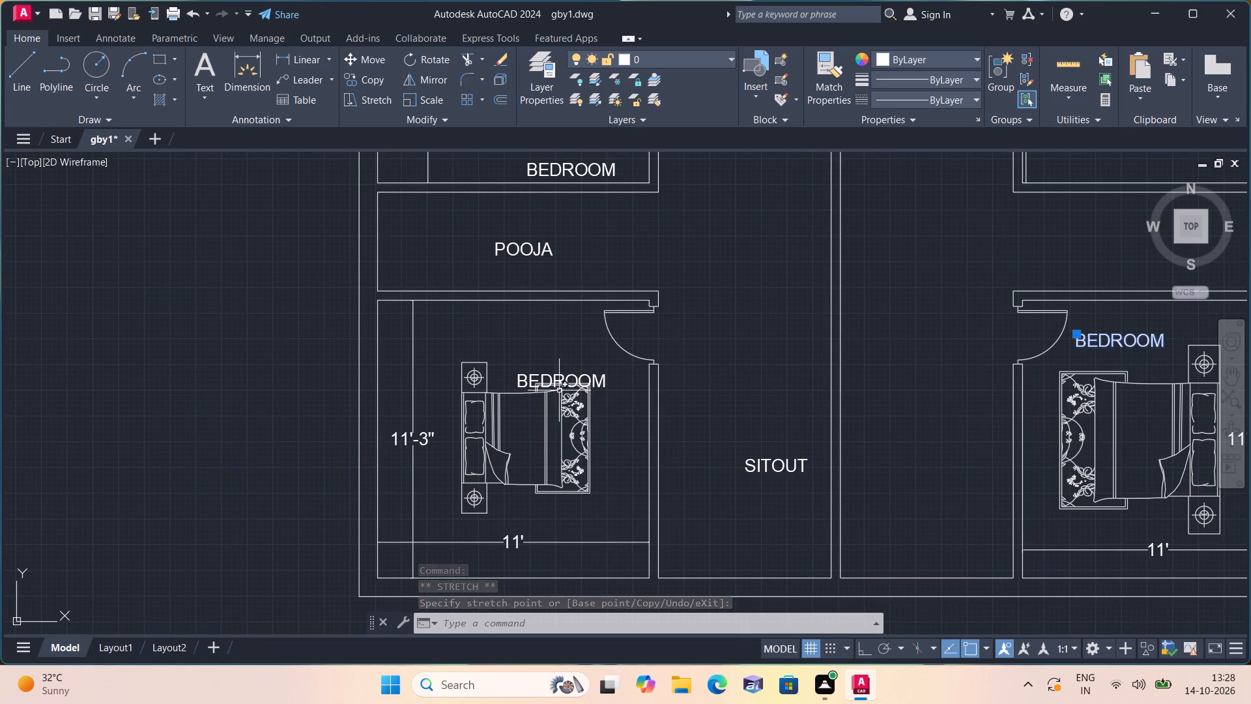
click(555, 382)
click(519, 374)
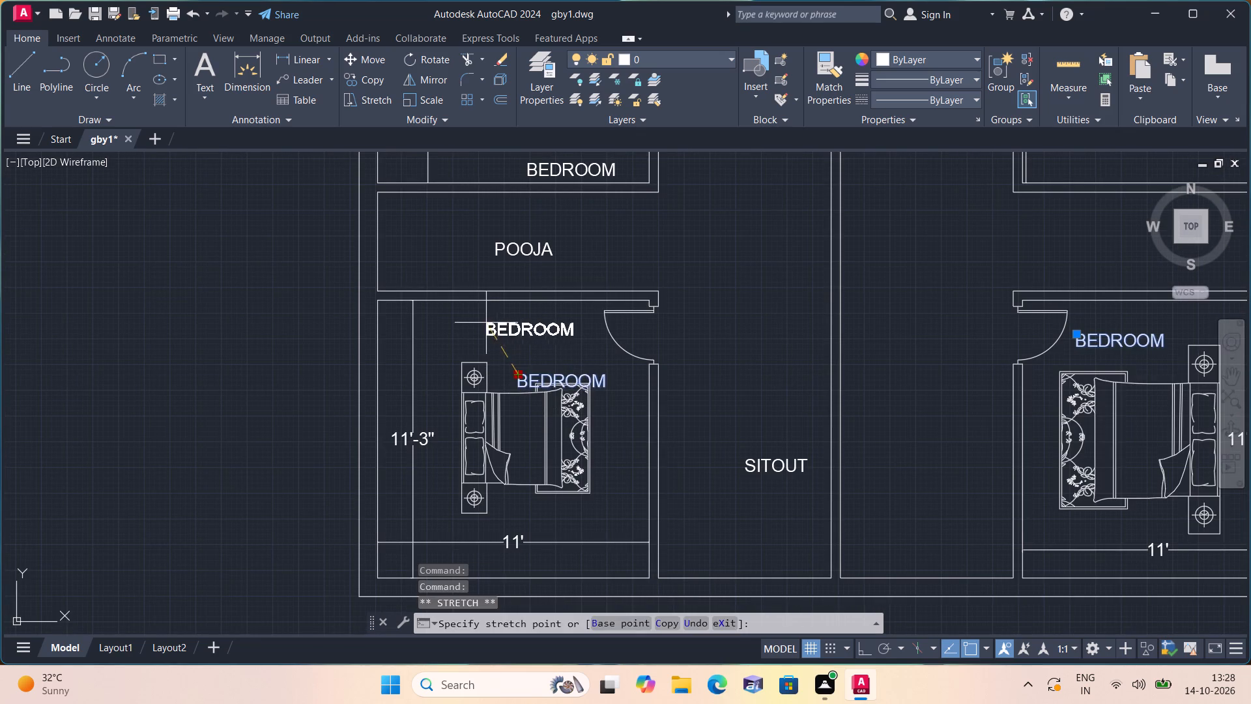
click(483, 321)
Move the POOJA label toward the northwest corner of the pooja room.
middle_drag(516, 261, 621, 445)
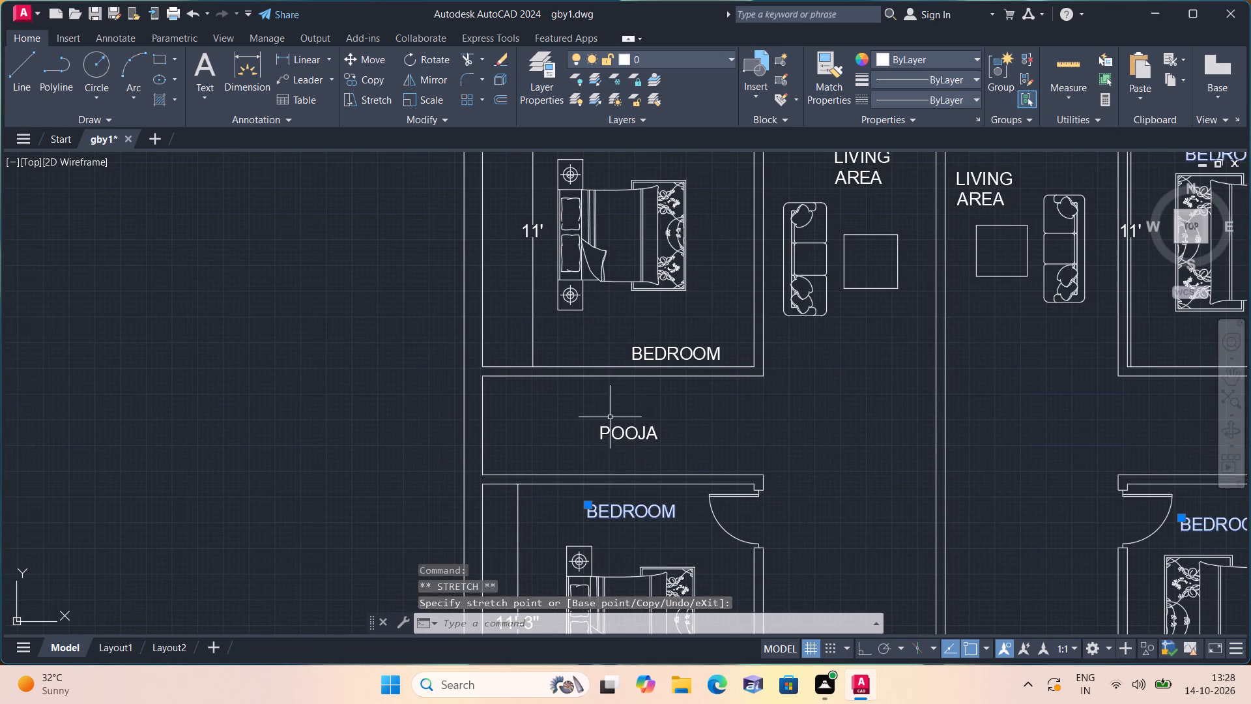
click(616, 433)
click(603, 426)
click(506, 405)
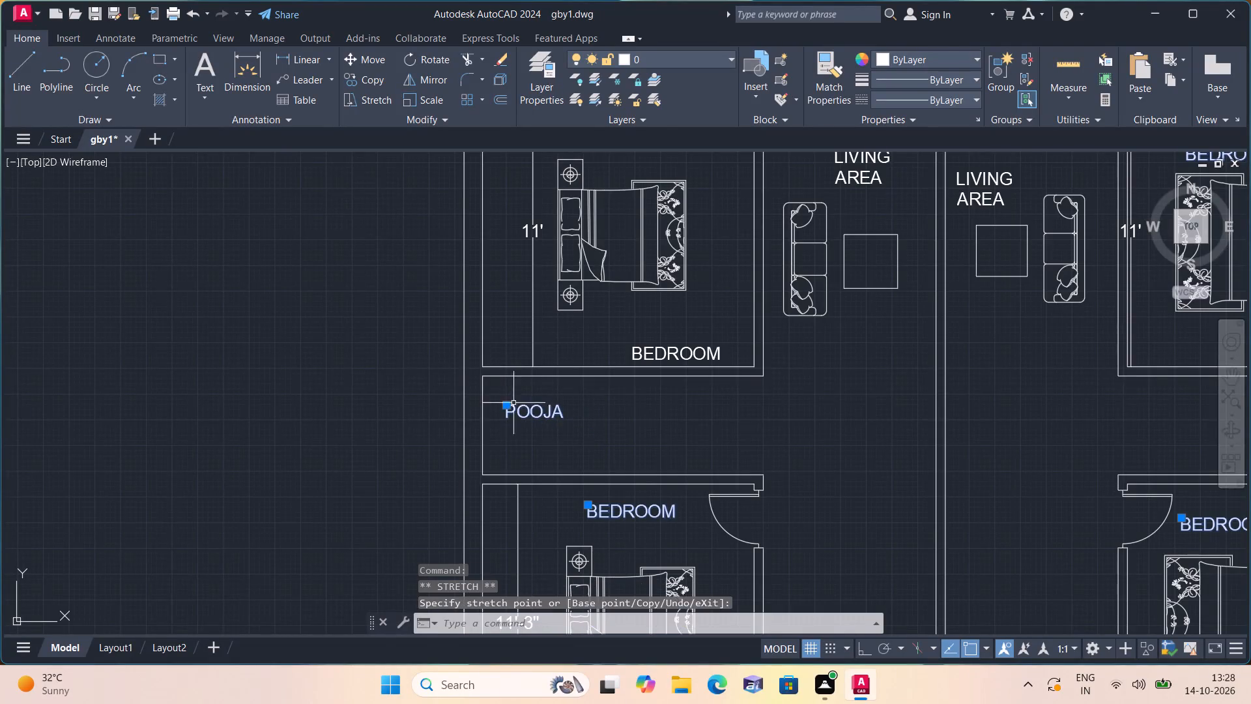
Move the BEDROOM label in the west unit's middle bedroom northwest, closer beneath the bed.
scroll(592, 362, down, 1)
middle_drag(592, 364, 618, 486)
click(662, 480)
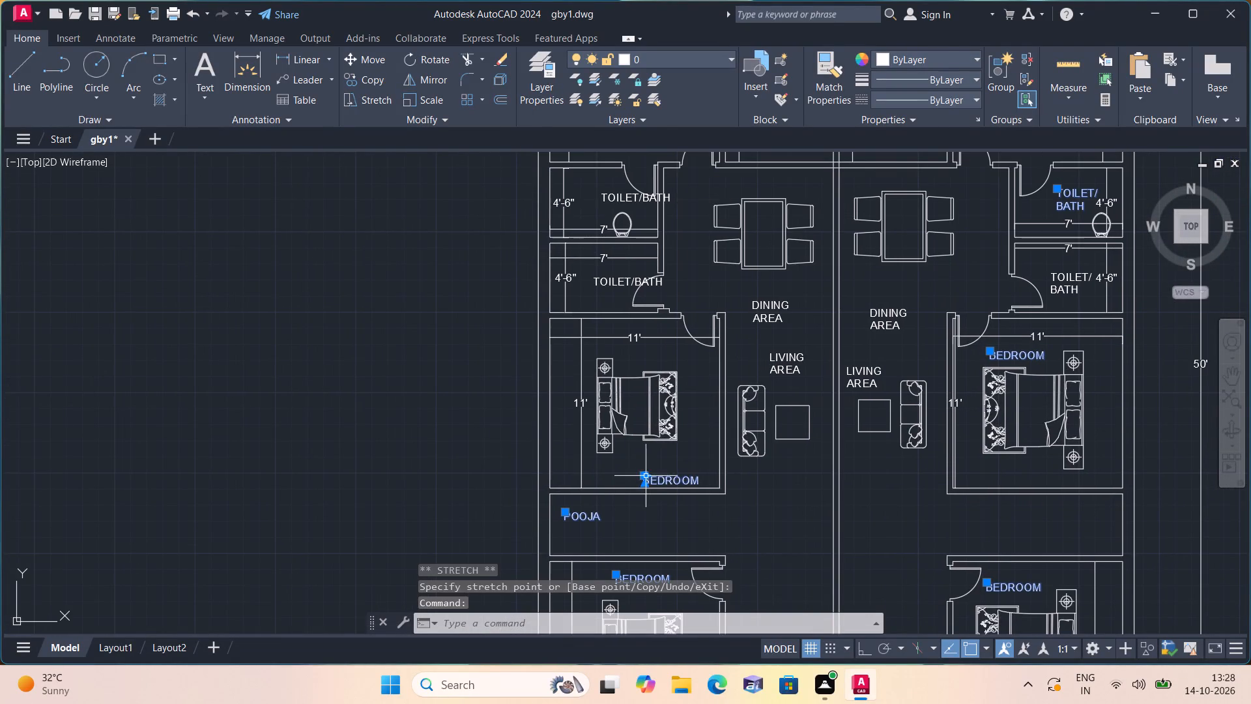
click(642, 473)
click(631, 458)
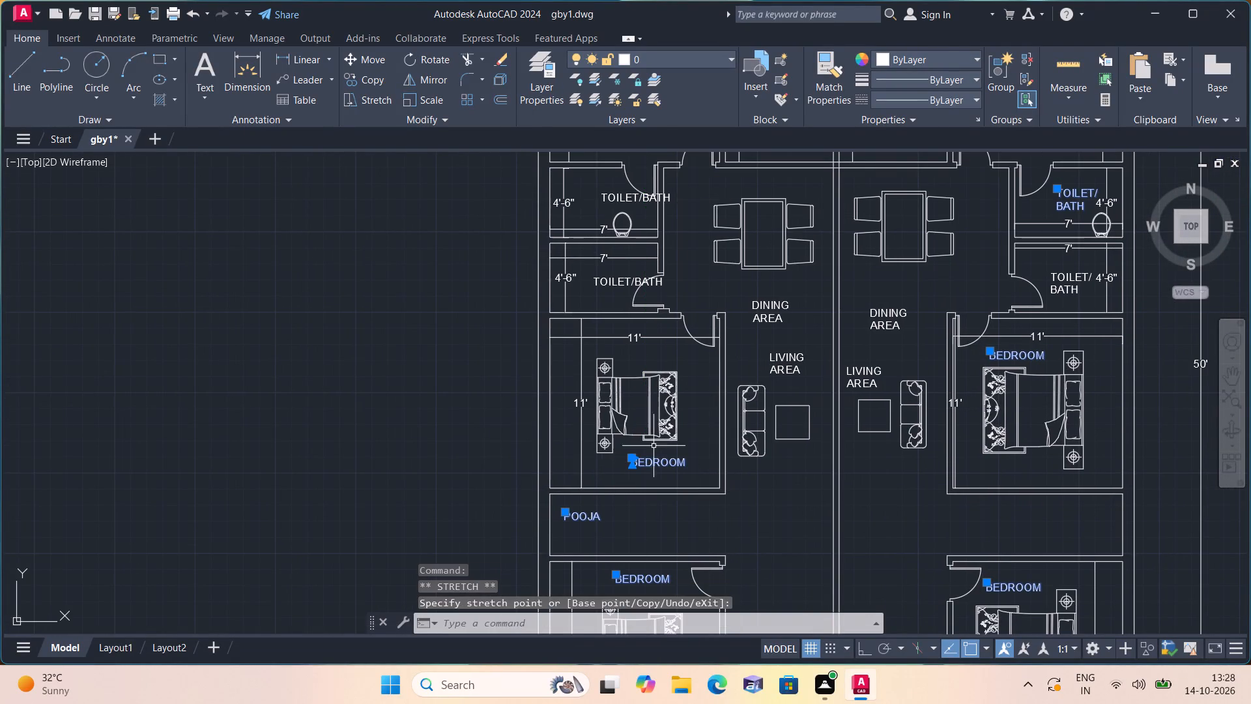
Move the TOILET/BATH label in the west unit's southern bathroom northwest, clear of the east wall and door swing.
middle_drag(652, 386, 678, 564)
scroll(628, 445, up, 1)
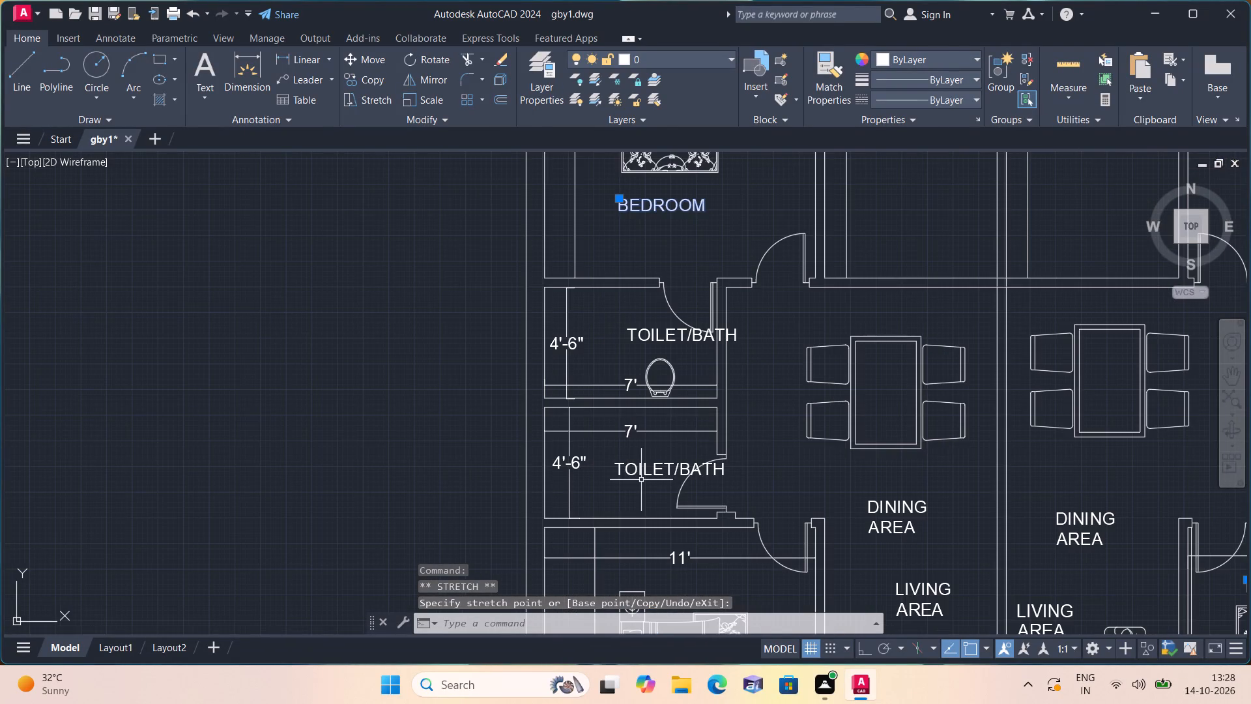
click(643, 470)
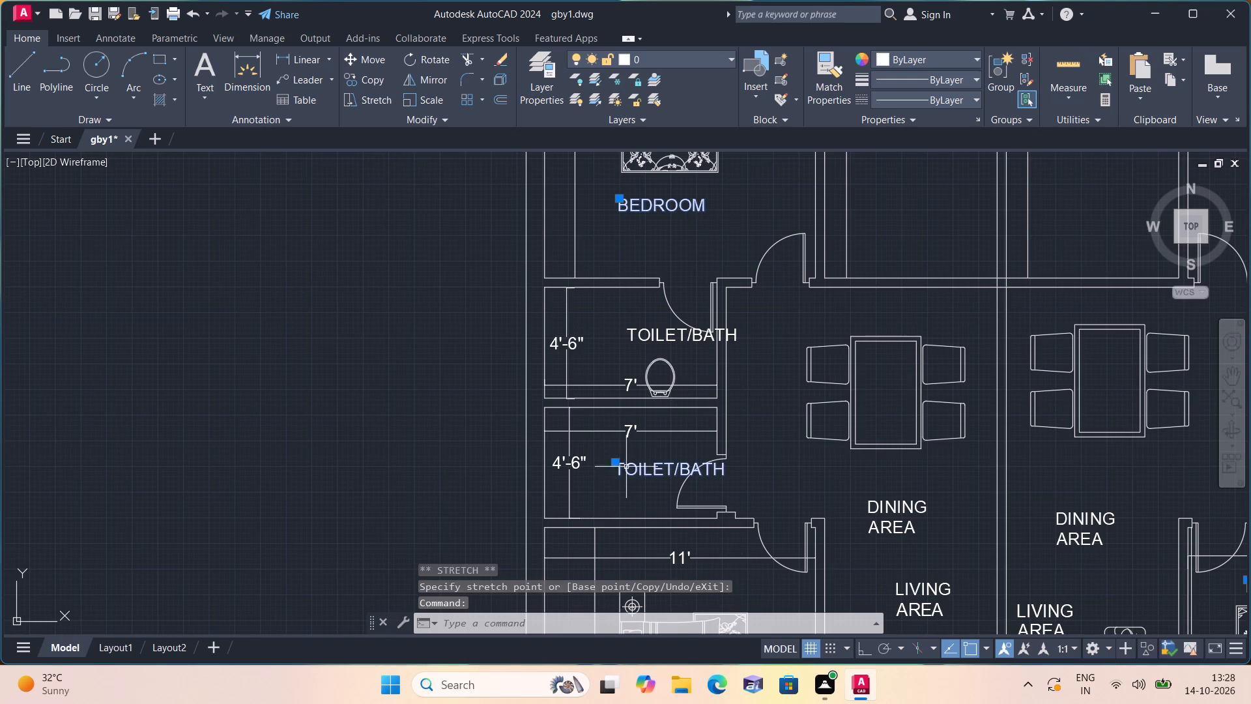
click(614, 463)
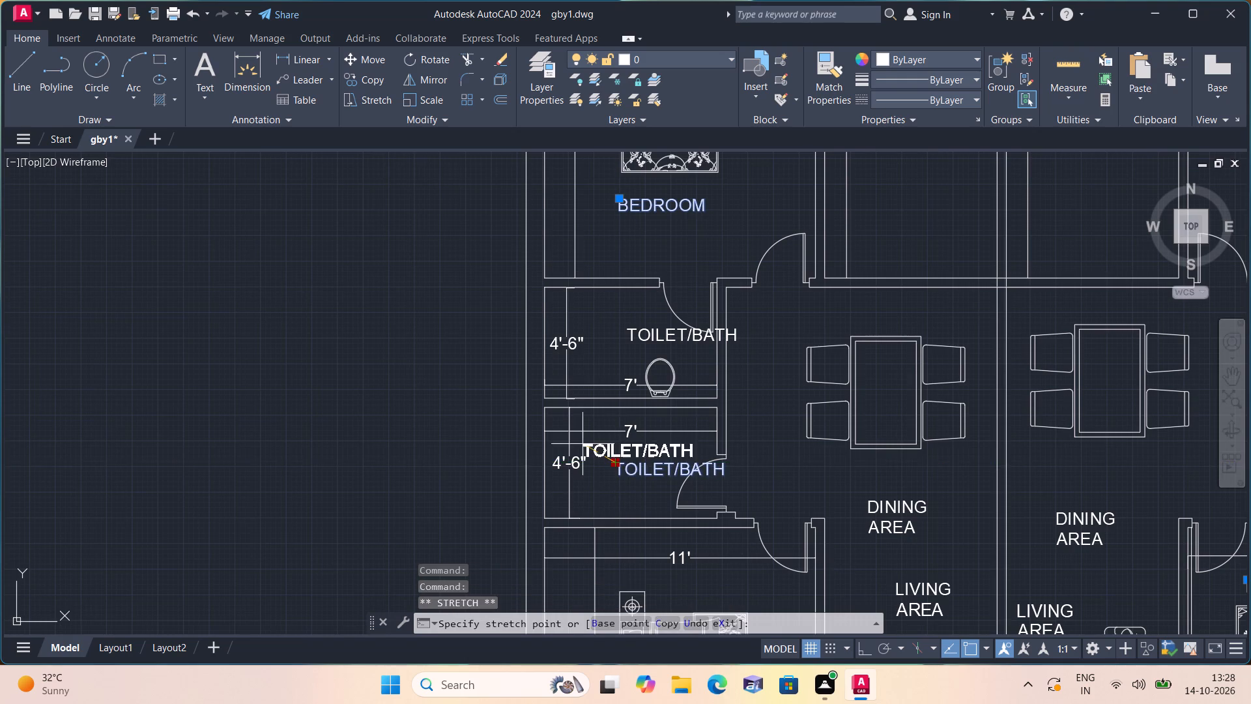
scroll(581, 439, up, 1)
click(578, 443)
Move the TOILET/BATH label in the west unit's northern bathroom northwest, clear of the door swing, and clear the selection.
middle_drag(588, 419, 616, 497)
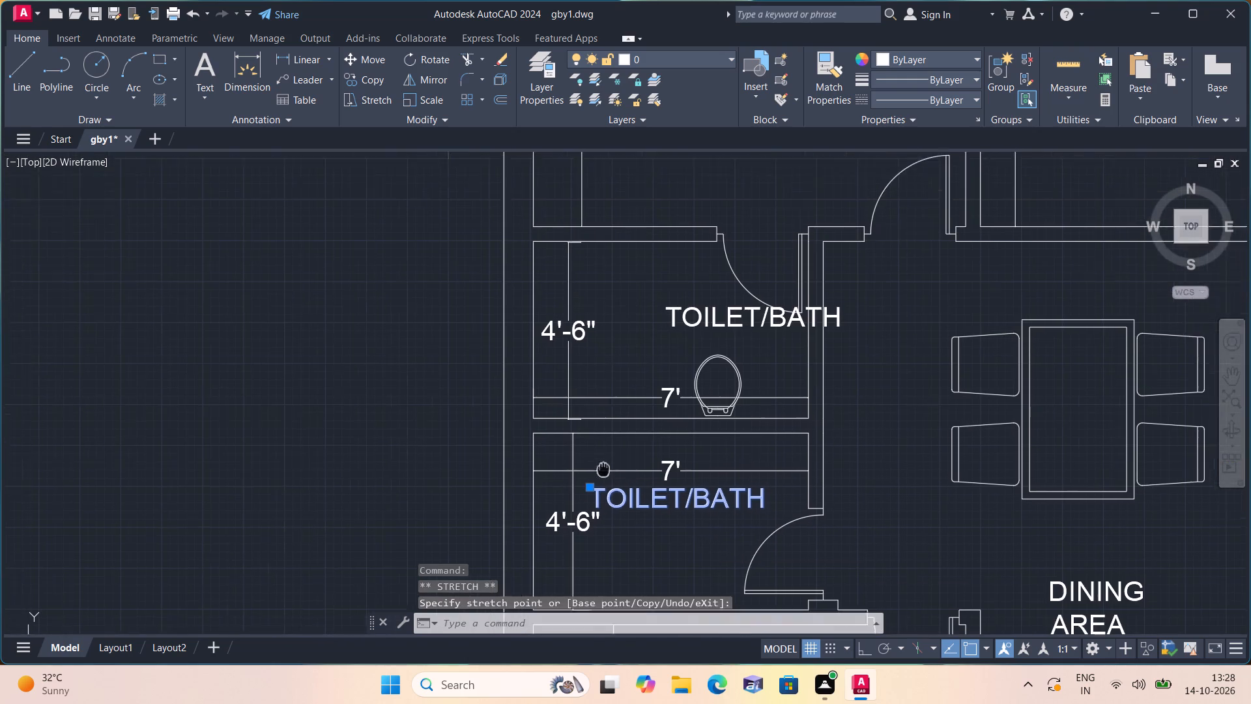
middle_drag(616, 497, 637, 543)
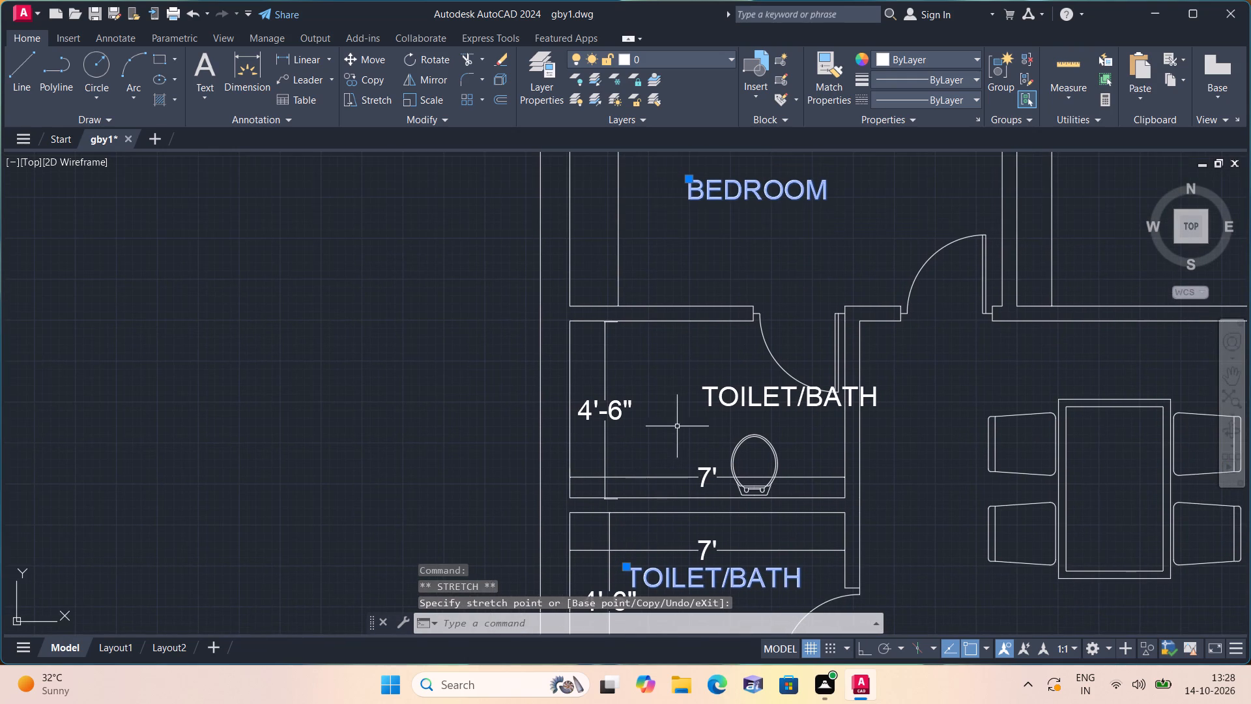
scroll(691, 493, down, 1)
middle_drag(695, 430, 702, 466)
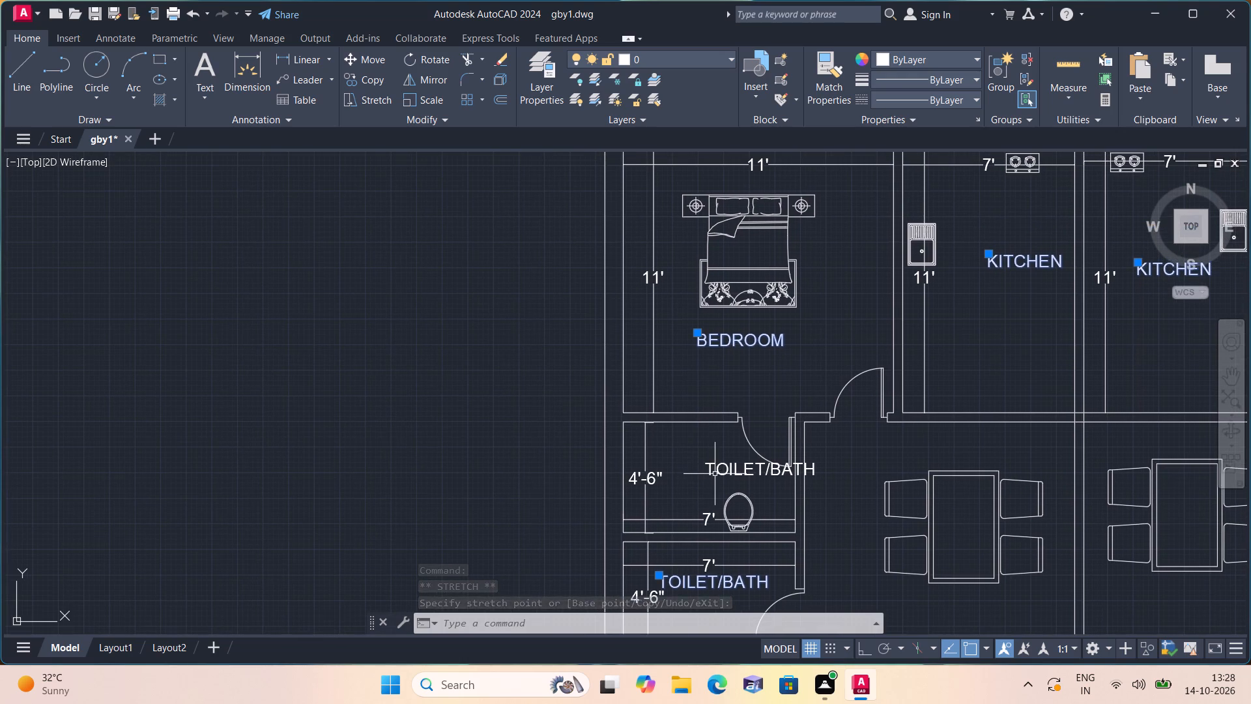
click(719, 469)
click(706, 462)
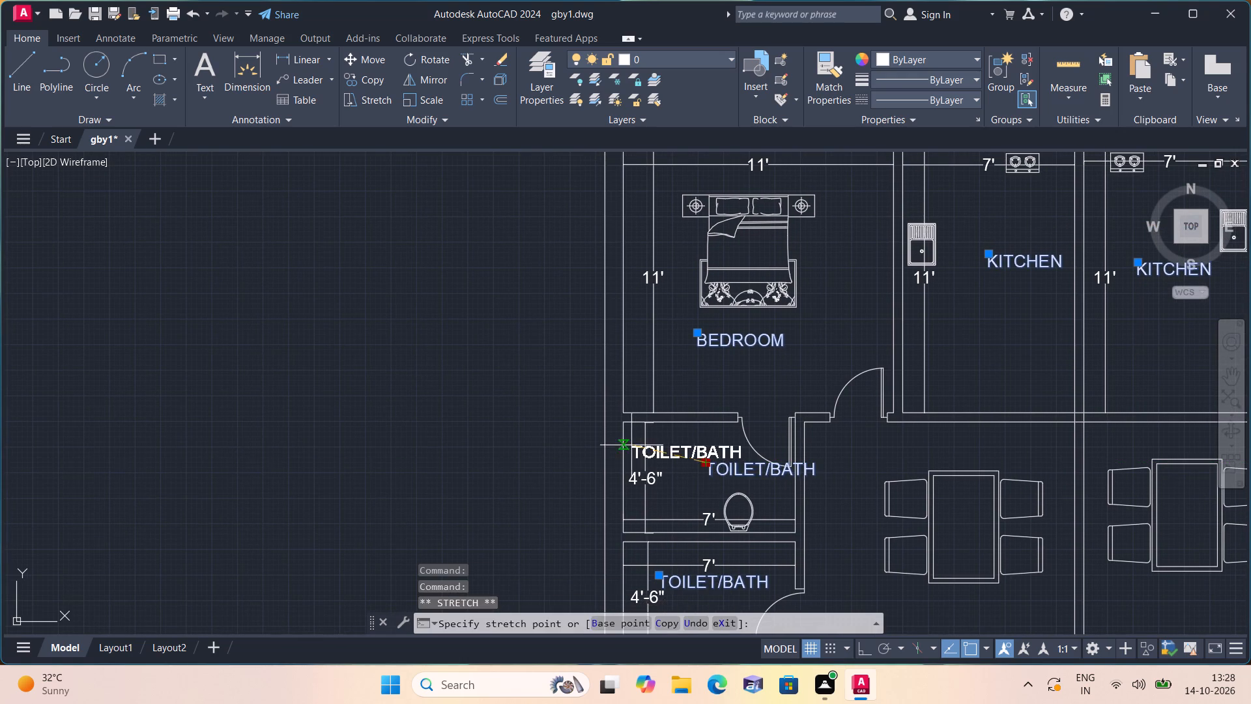
scroll(633, 443, up, 1)
click(631, 441)
middle_drag(680, 429, 658, 526)
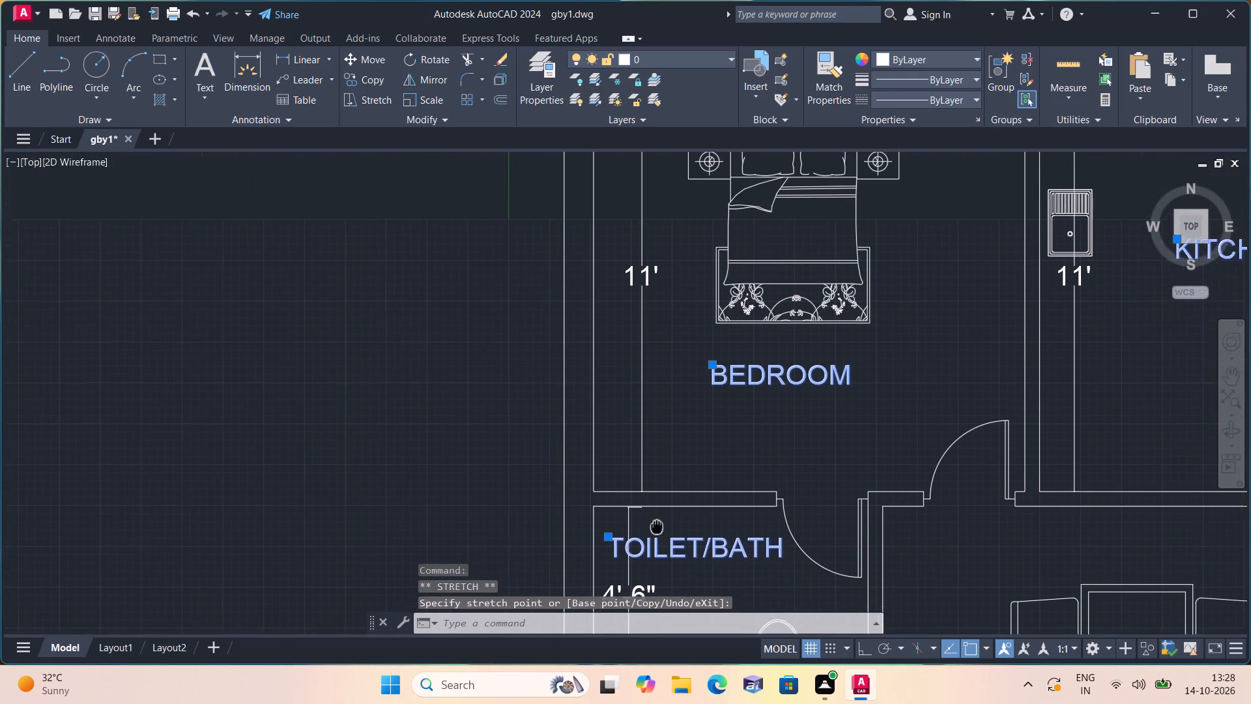
middle_drag(658, 526, 657, 553)
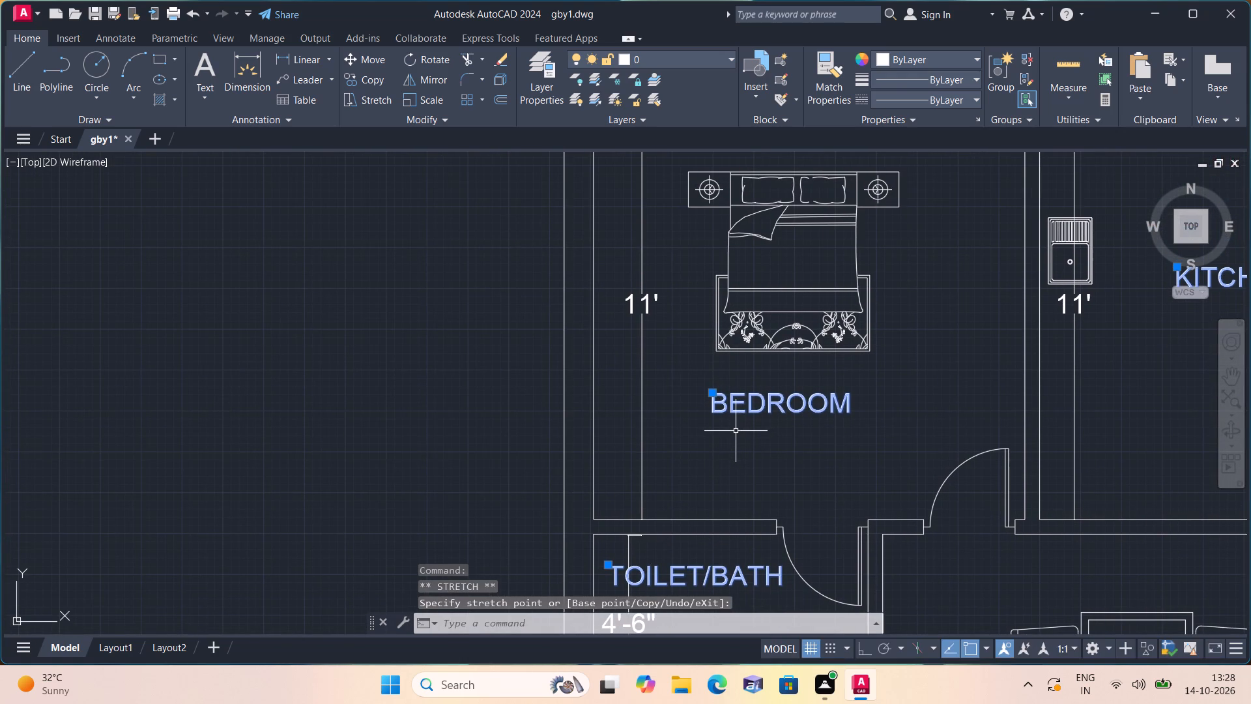
key(Escape)
key(Escape)
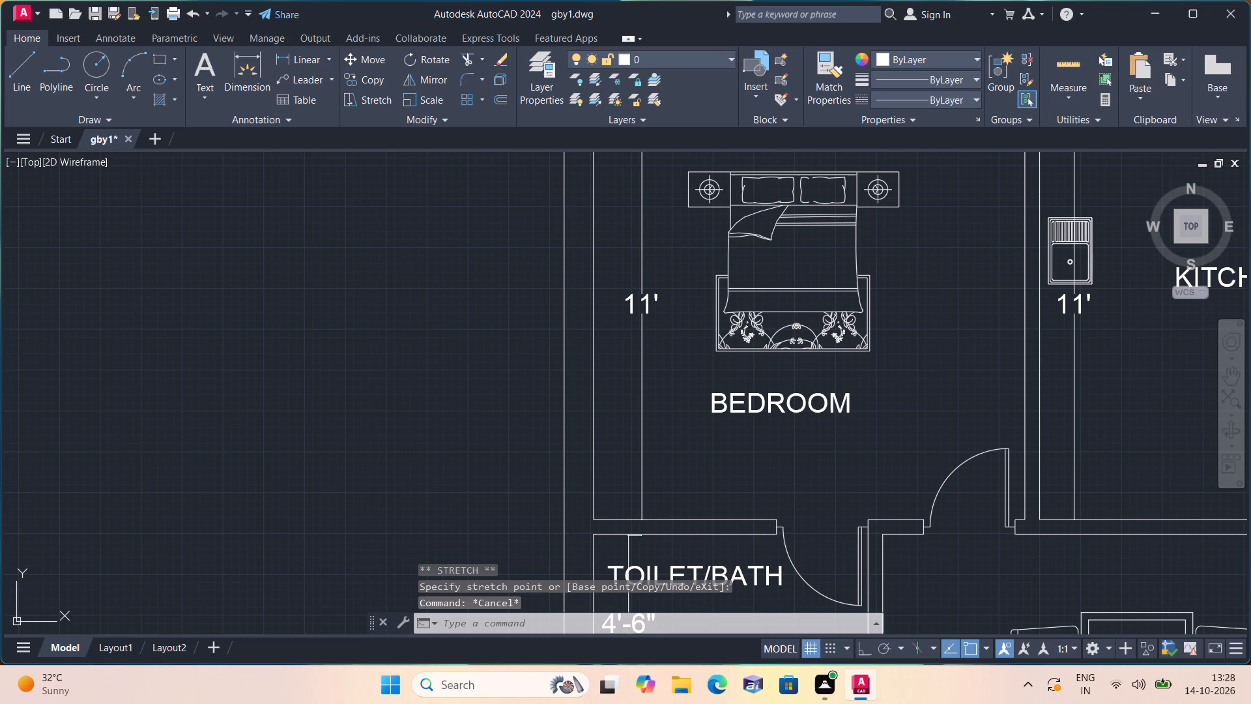
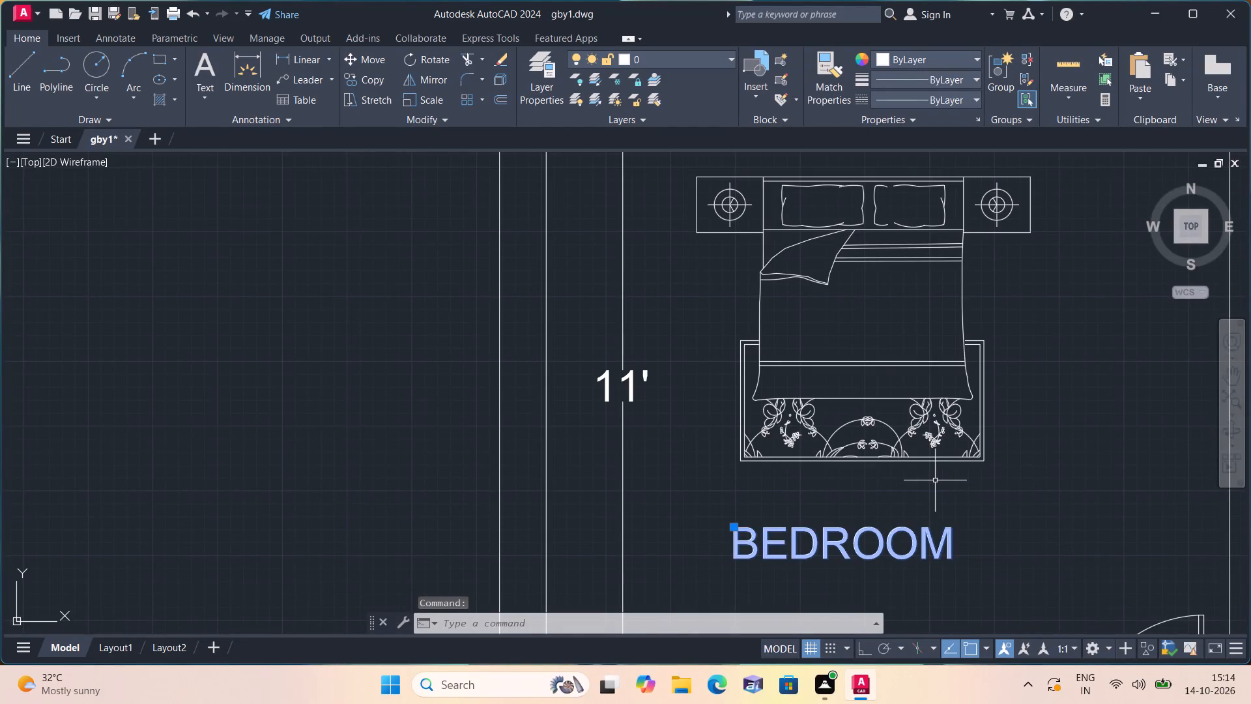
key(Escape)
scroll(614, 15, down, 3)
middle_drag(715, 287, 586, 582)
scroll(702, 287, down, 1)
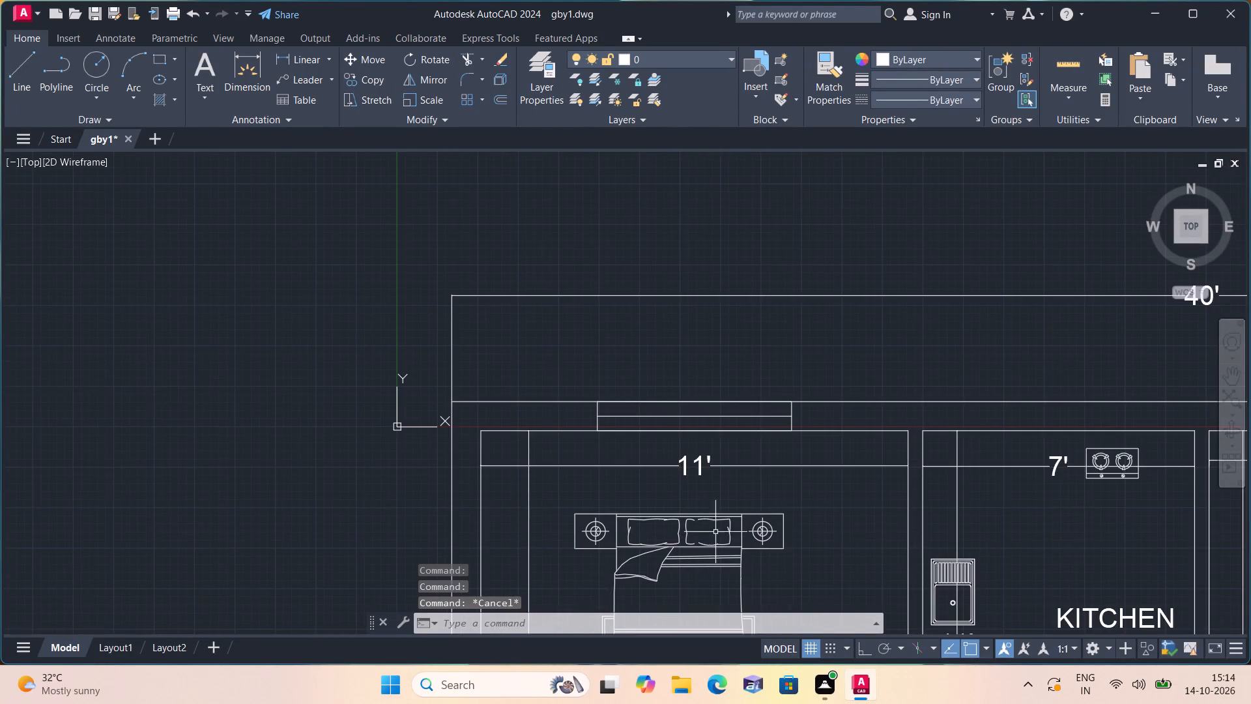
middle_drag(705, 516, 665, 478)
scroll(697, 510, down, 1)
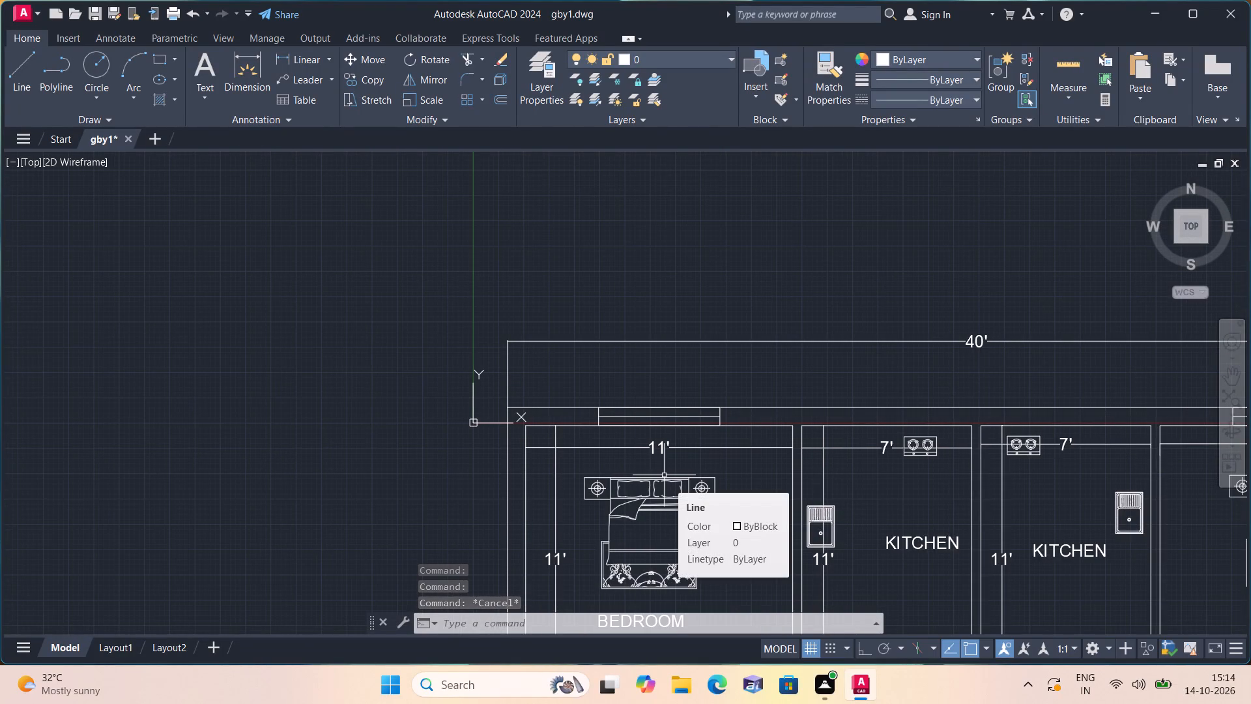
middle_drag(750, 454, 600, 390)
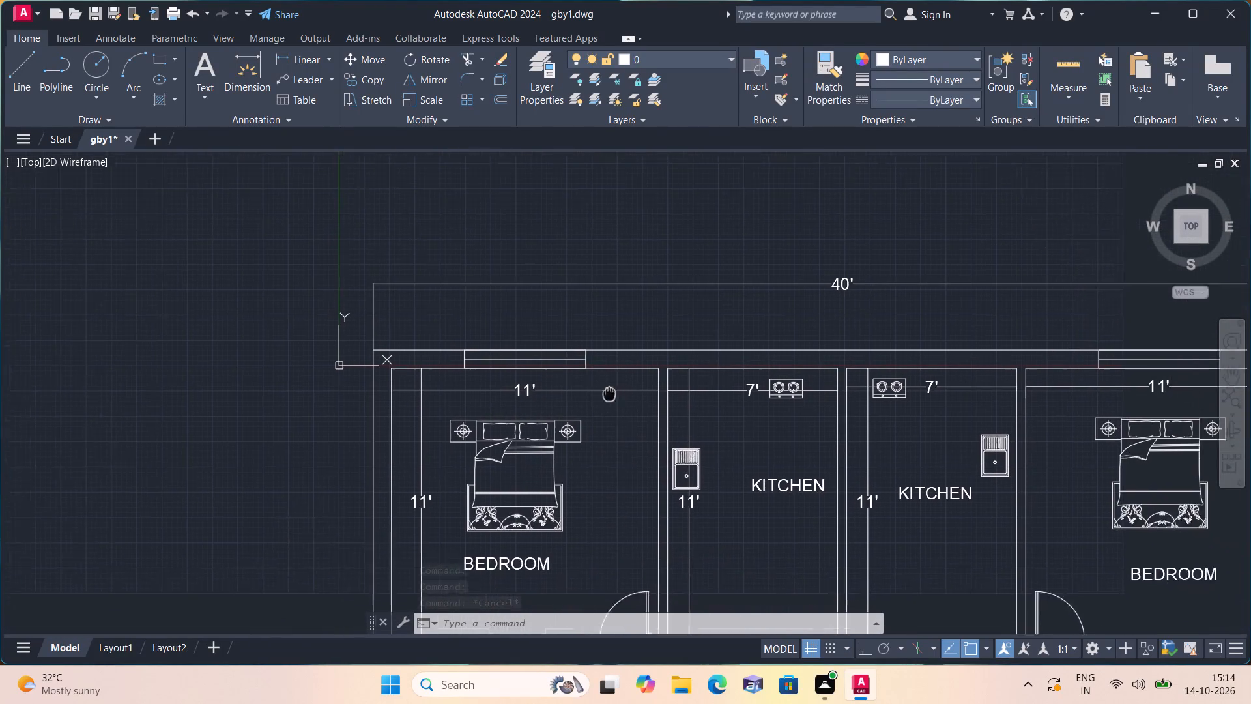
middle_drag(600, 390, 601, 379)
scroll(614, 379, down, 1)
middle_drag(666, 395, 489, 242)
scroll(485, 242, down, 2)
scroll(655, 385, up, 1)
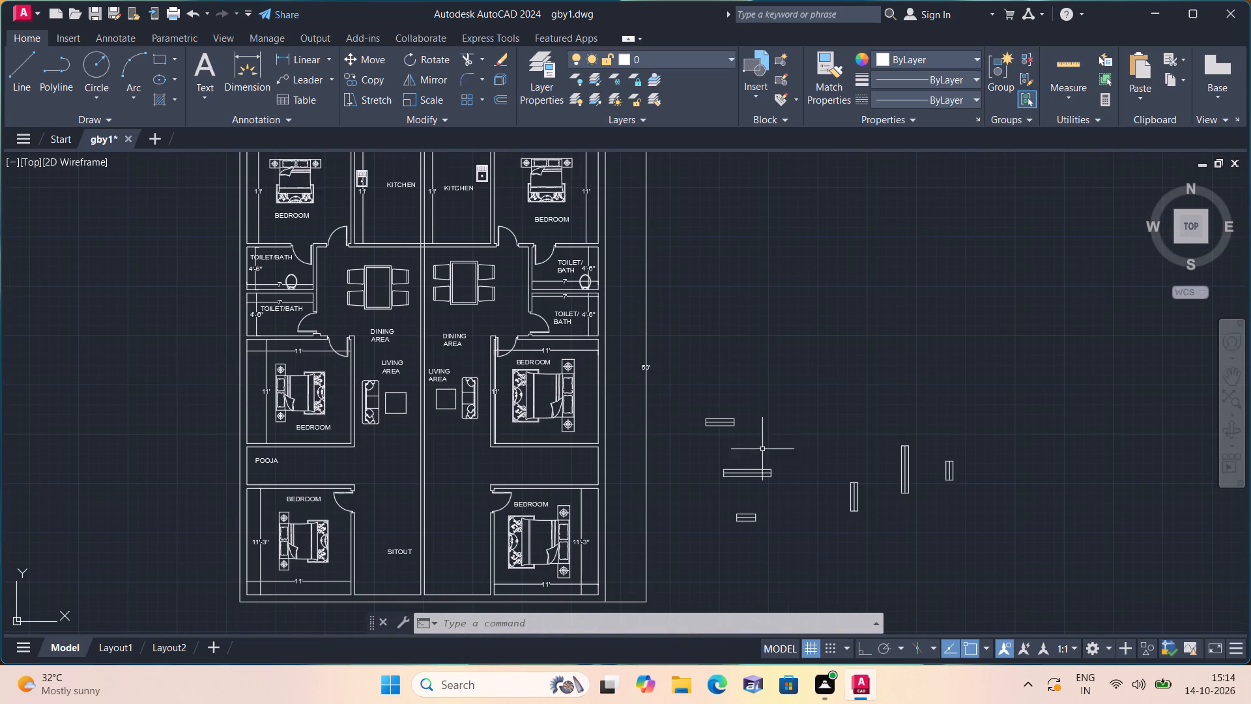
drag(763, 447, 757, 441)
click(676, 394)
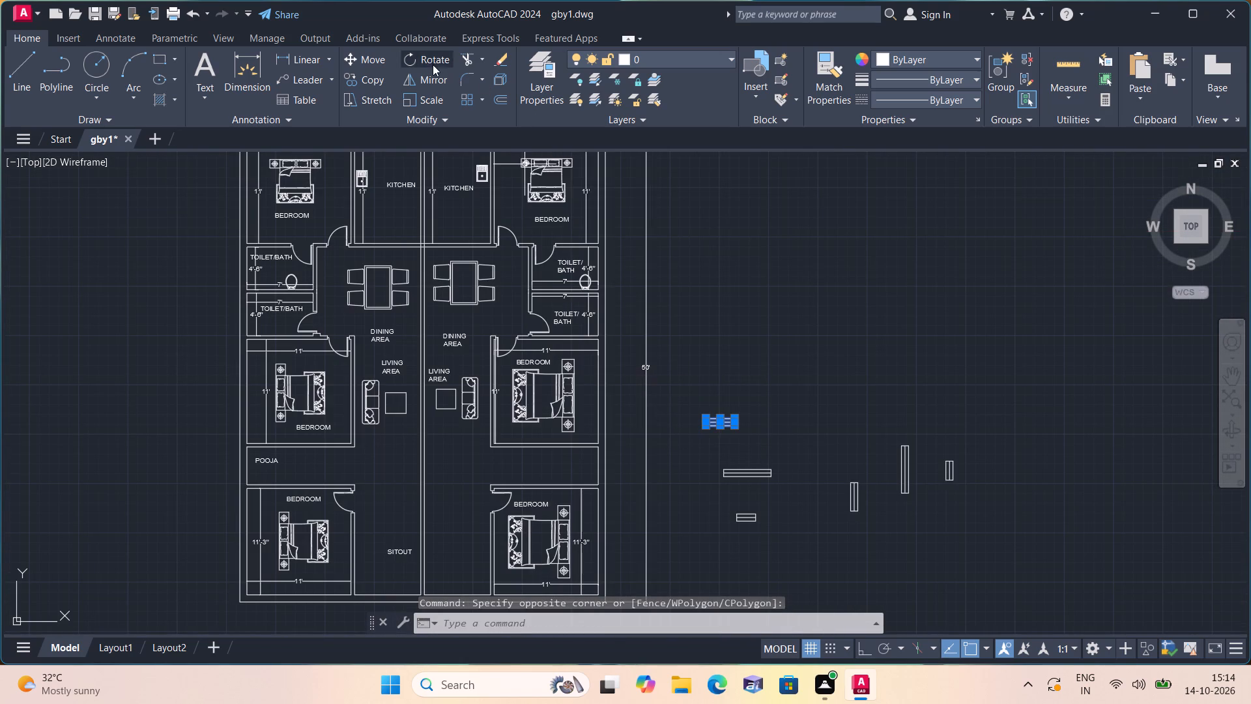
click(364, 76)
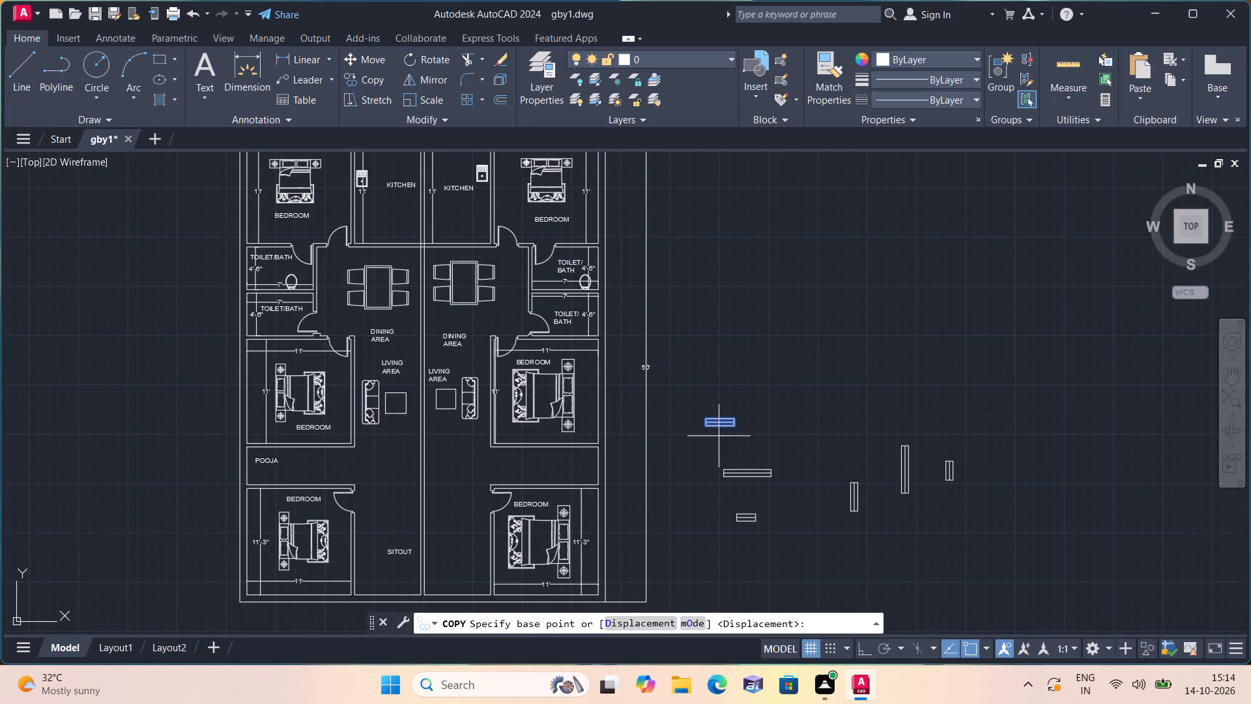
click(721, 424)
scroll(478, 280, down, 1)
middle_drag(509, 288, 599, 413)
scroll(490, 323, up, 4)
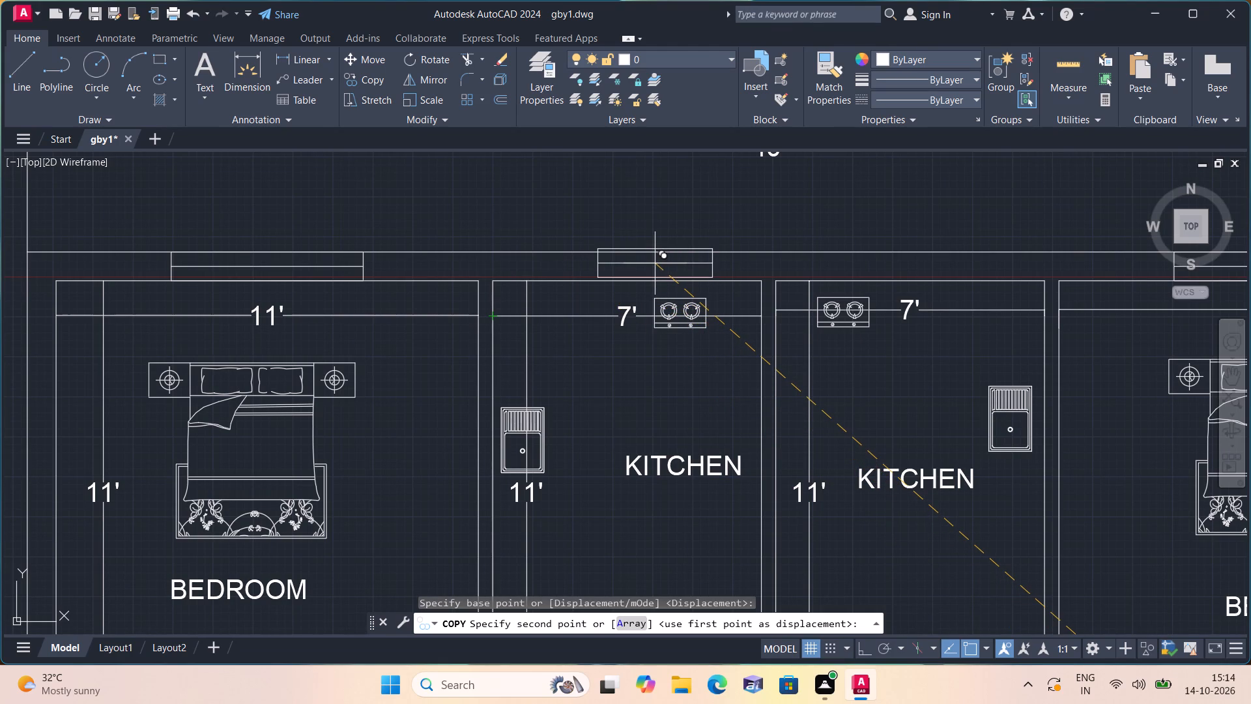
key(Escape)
Copy the medium-length horizontal window from the spare windows east of the plan to the middle of both kitchens' north walls.
scroll(741, 319, down, 2)
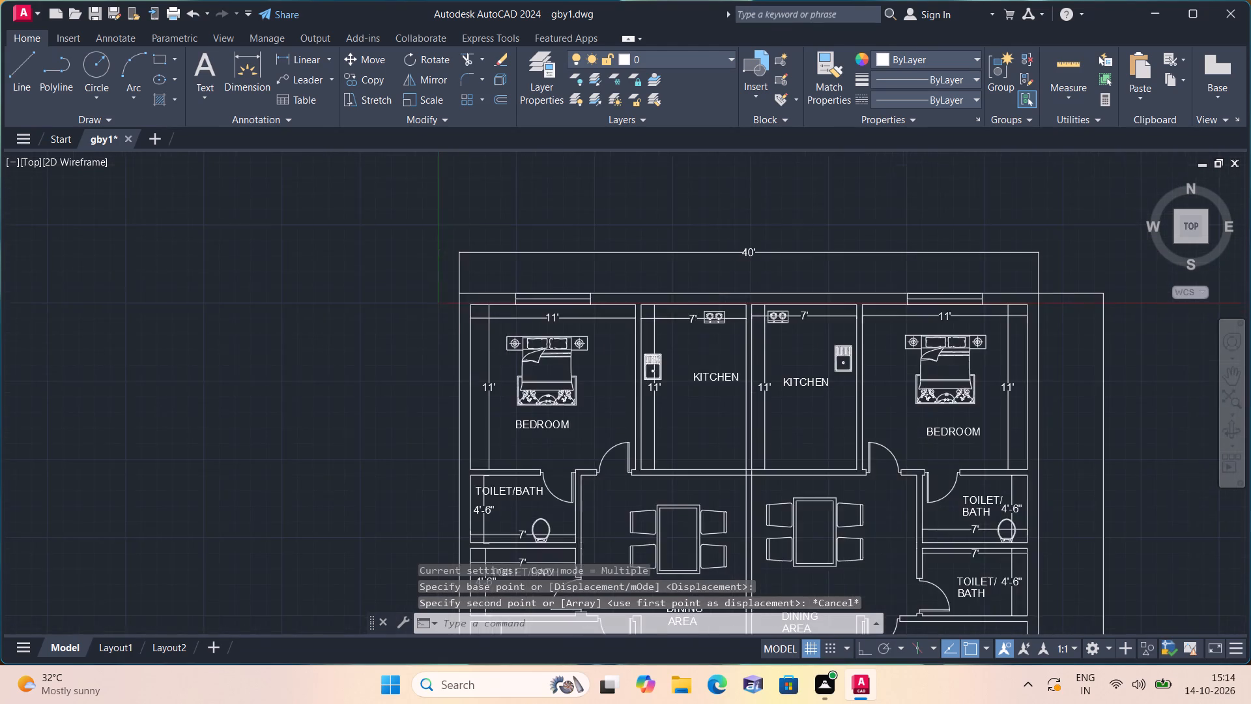
scroll(506, 325, down, 1)
scroll(593, 340, up, 1)
middle_drag(590, 340, 493, 349)
middle_drag(806, 414, 554, 302)
scroll(823, 450, down, 2)
scroll(885, 528, up, 2)
middle_drag(902, 493, 921, 460)
click(869, 503)
click(706, 437)
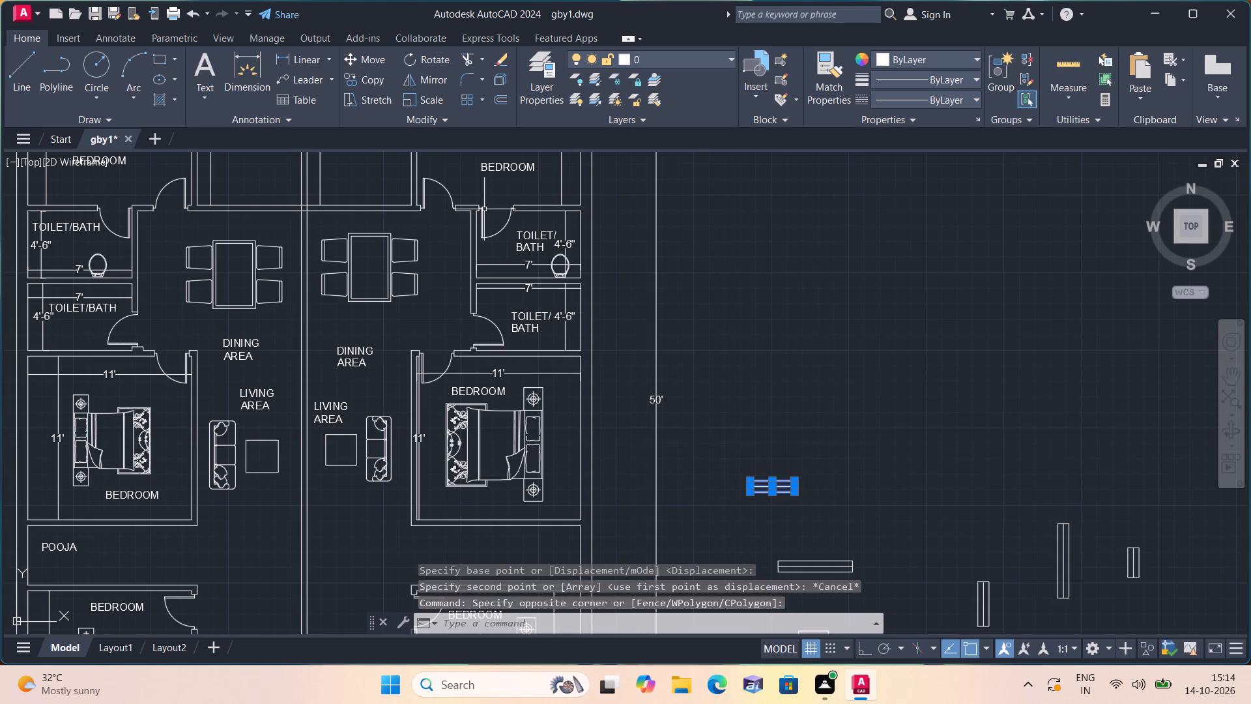
click(375, 79)
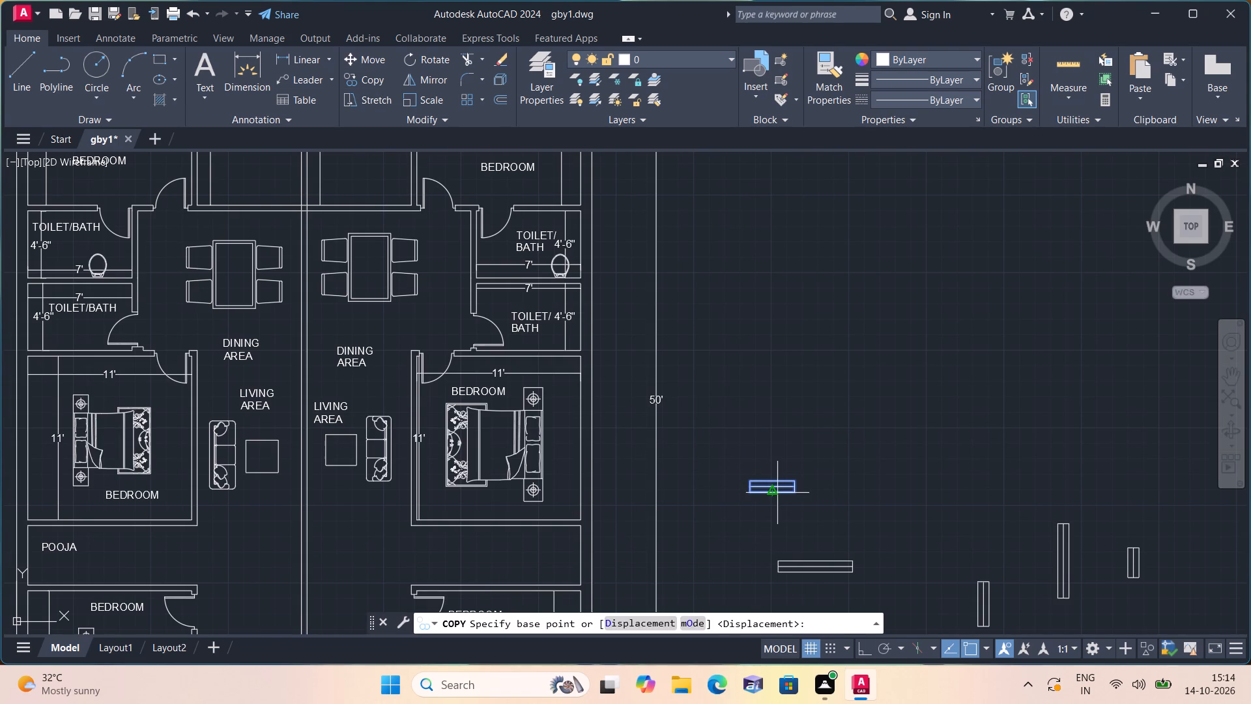
click(777, 493)
scroll(523, 431, down, 3)
middle_drag(542, 401, 620, 493)
scroll(569, 444, up, 4)
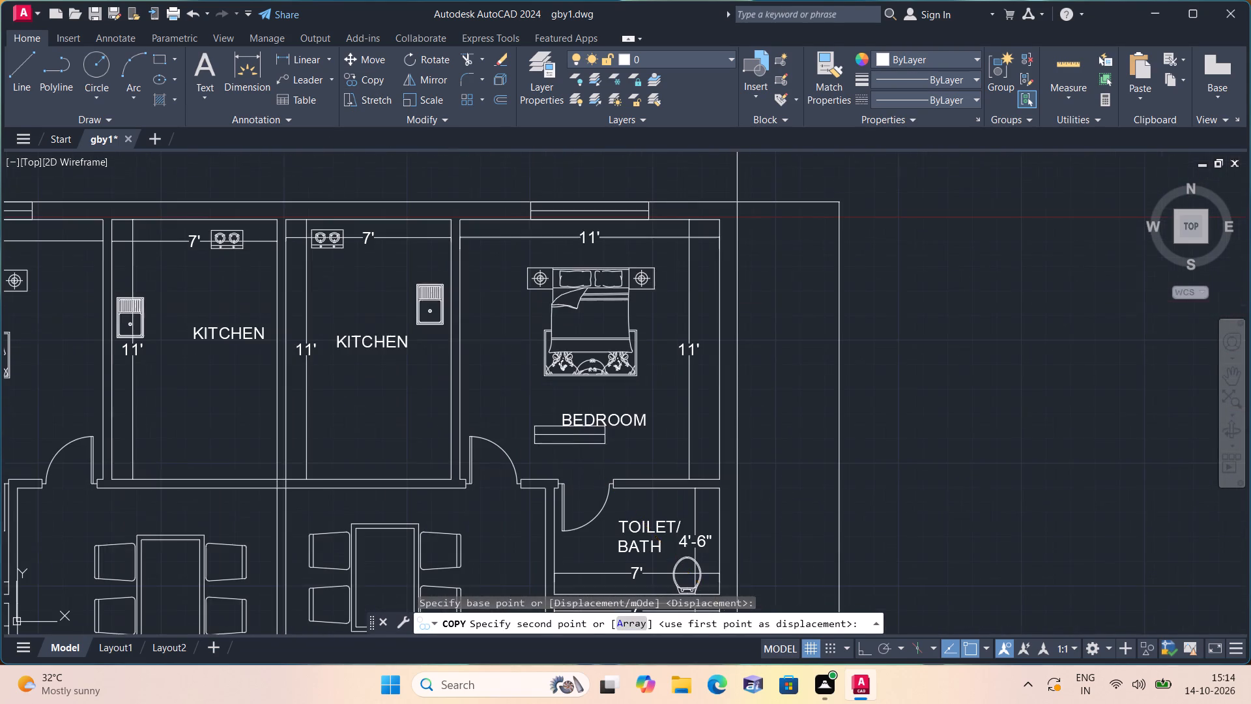
middle_drag(390, 259, 612, 482)
scroll(403, 413, up, 1)
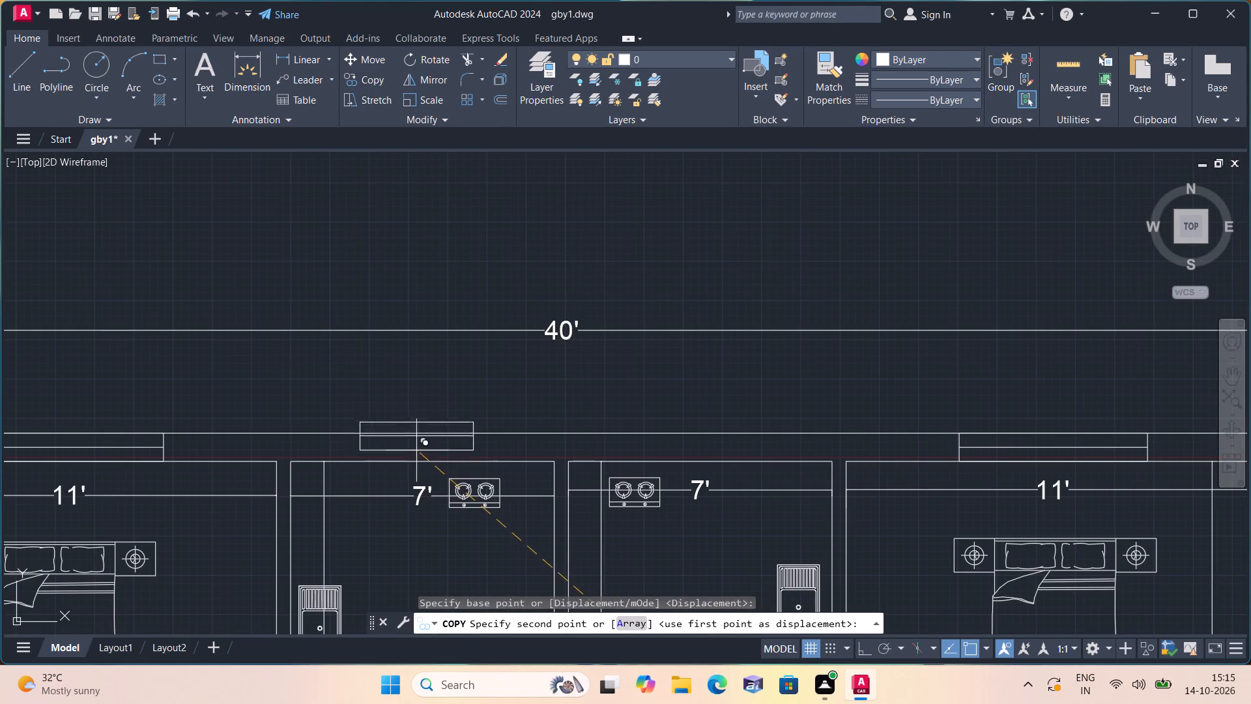
click(418, 459)
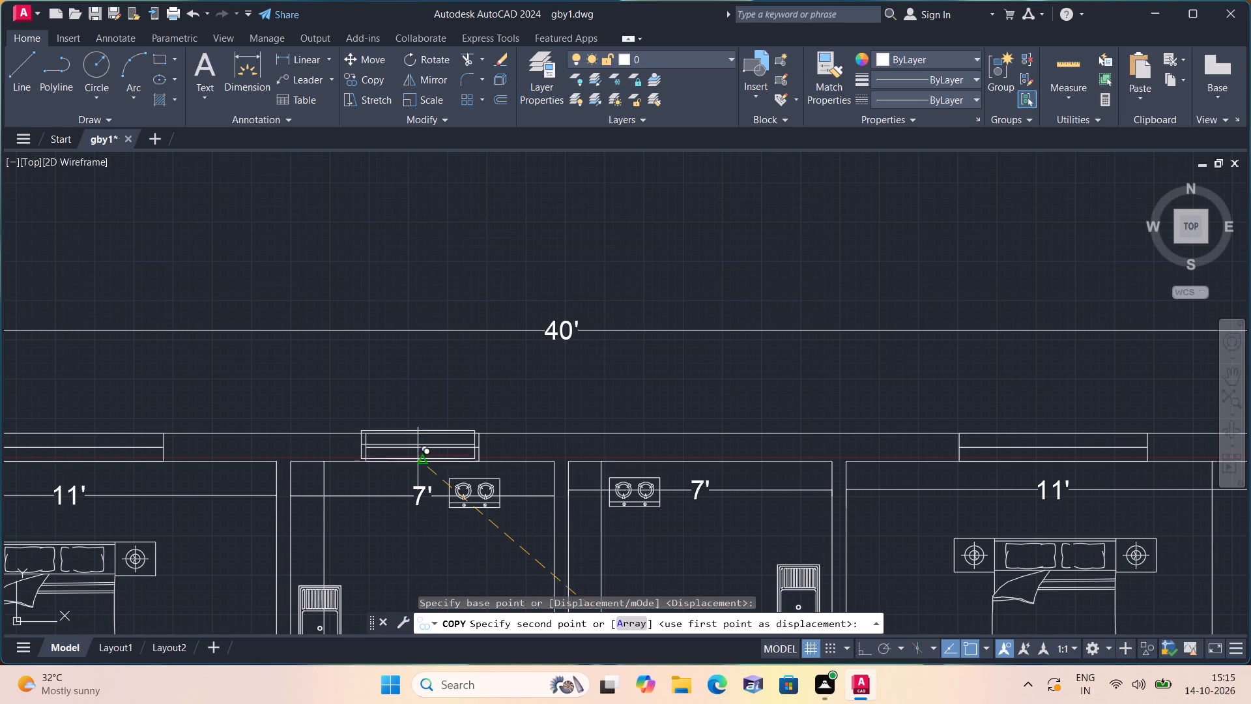
click(700, 462)
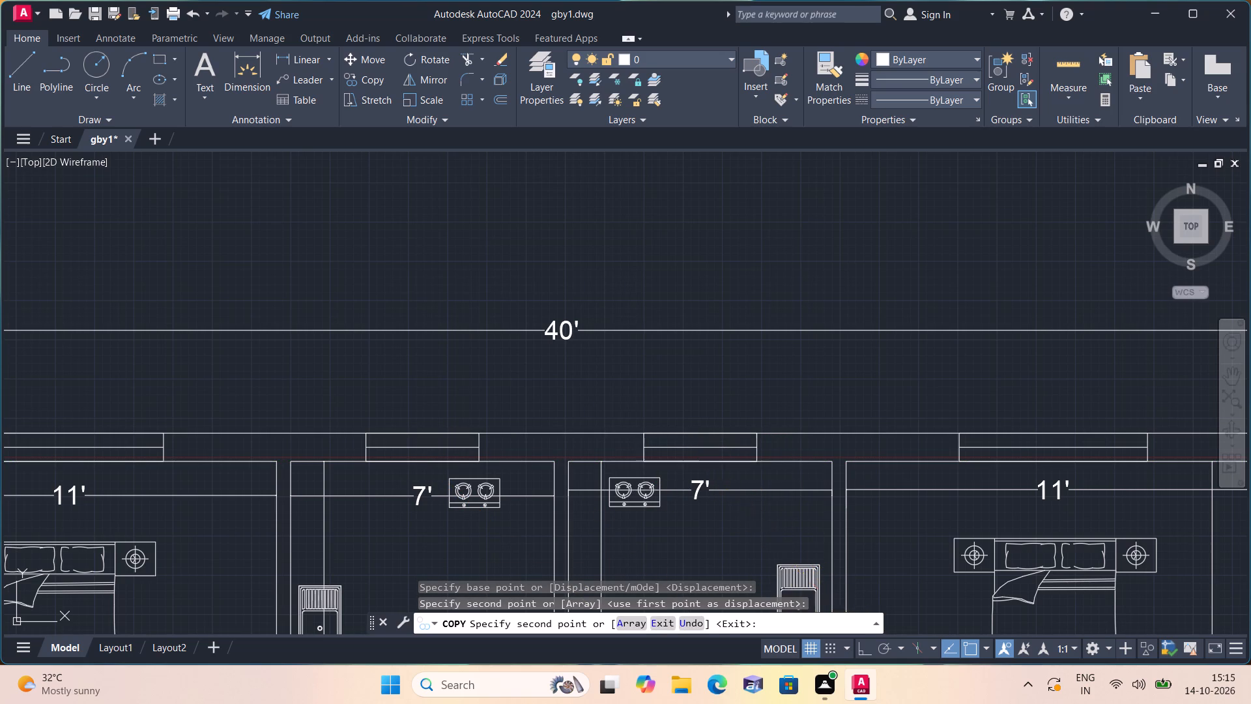
key(Escape)
Copy the longest horizontal window by its upper midpoint to the middle of the east unit's southern bedroom's south wall.
scroll(687, 461, down, 2)
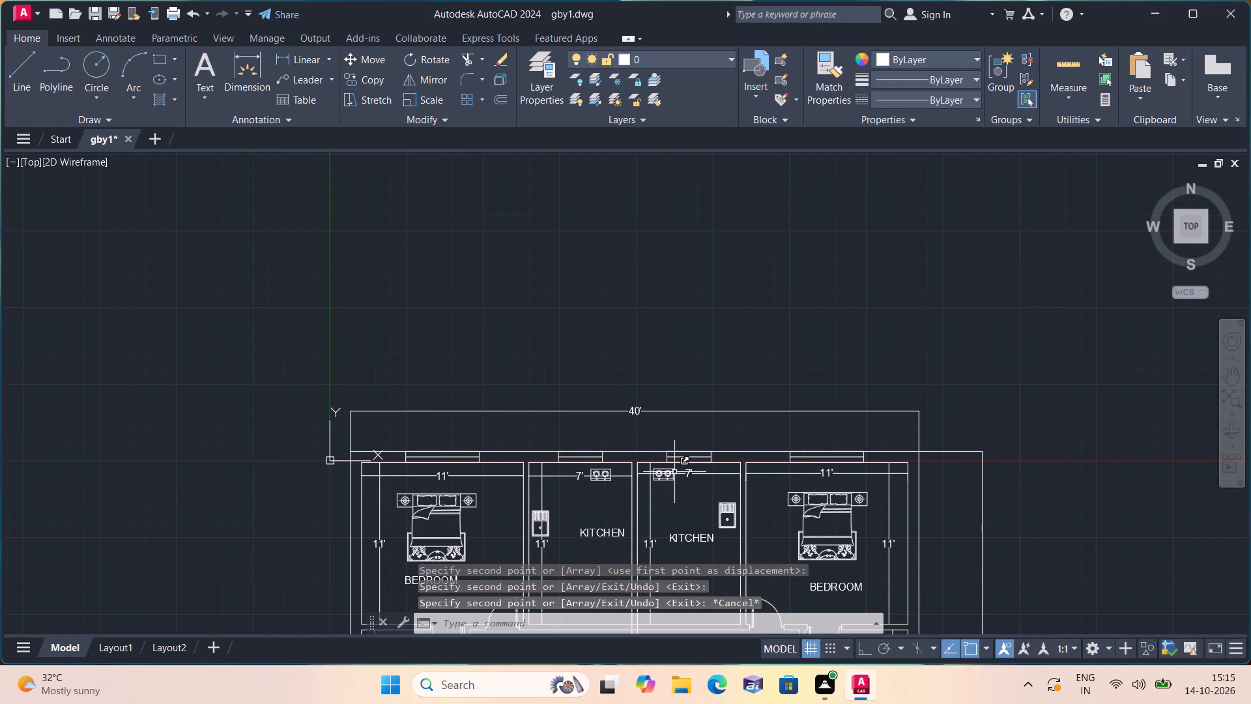
scroll(690, 462, down, 2)
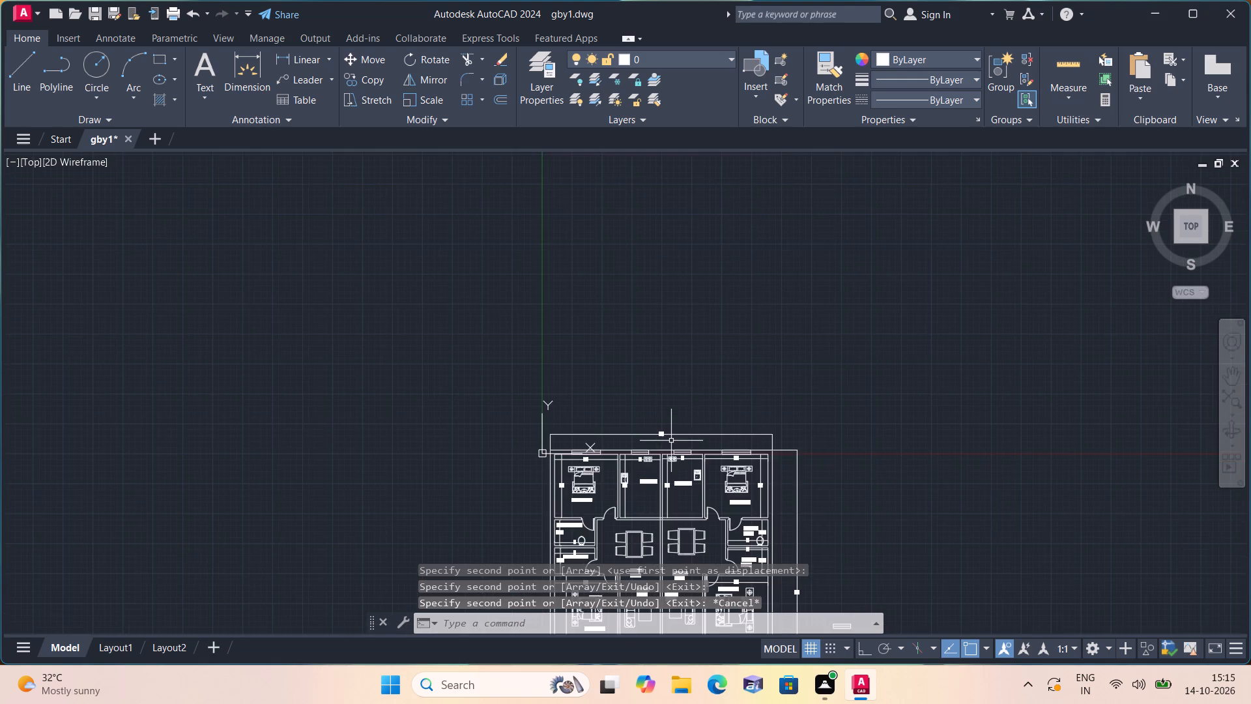
scroll(671, 436, down, 1)
scroll(671, 436, up, 2)
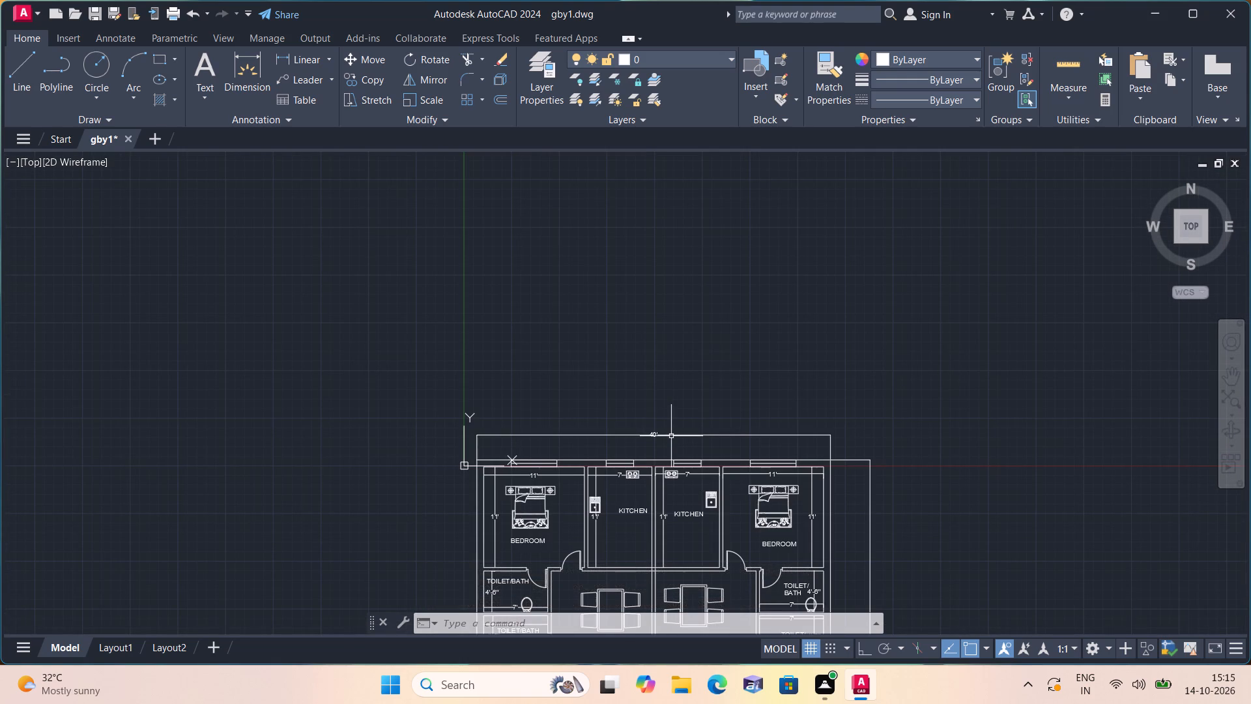
middle_drag(670, 436, 592, 334)
scroll(588, 317, down, 2)
middle_drag(695, 442, 655, 384)
scroll(655, 382, up, 4)
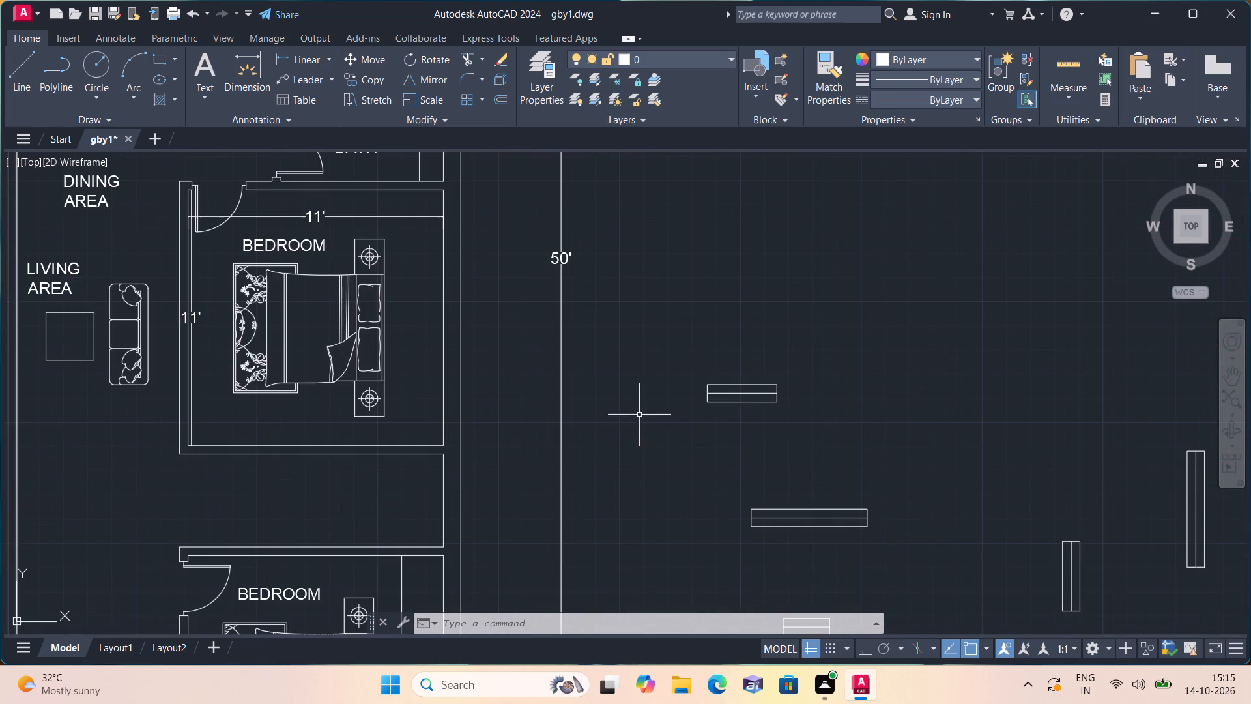
drag(879, 547, 831, 494)
click(700, 467)
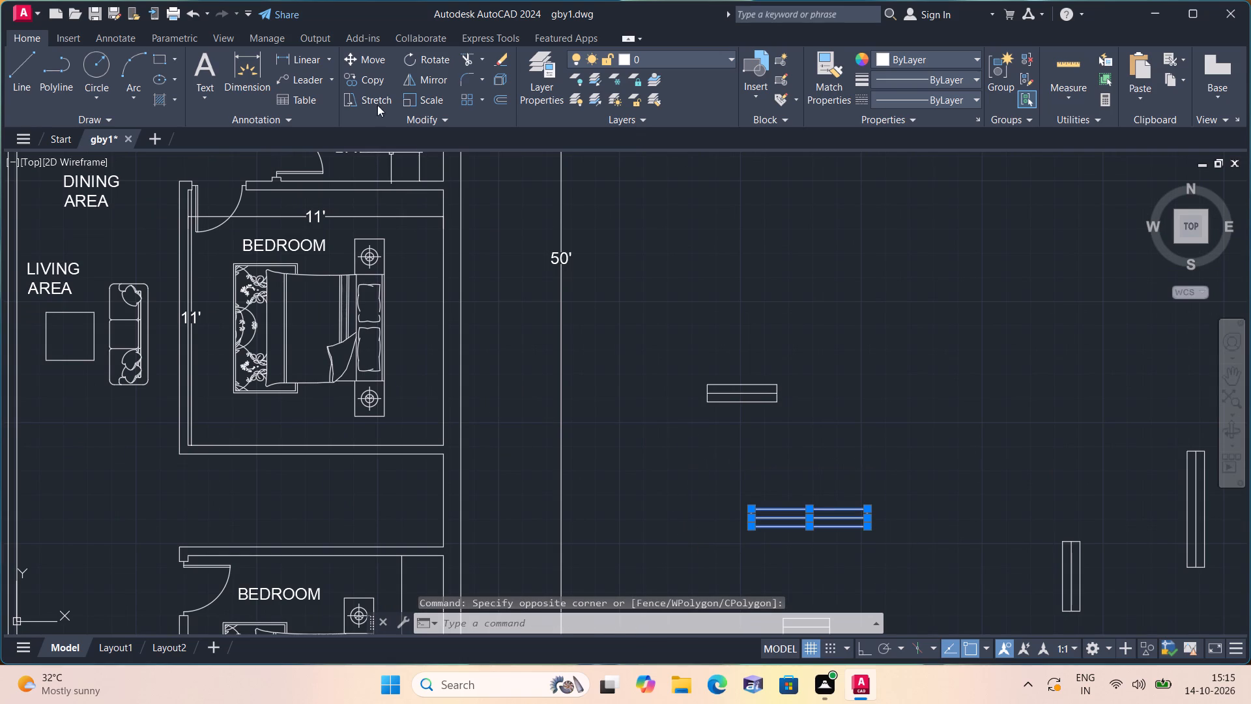
drag(375, 83, 373, 92)
click(373, 78)
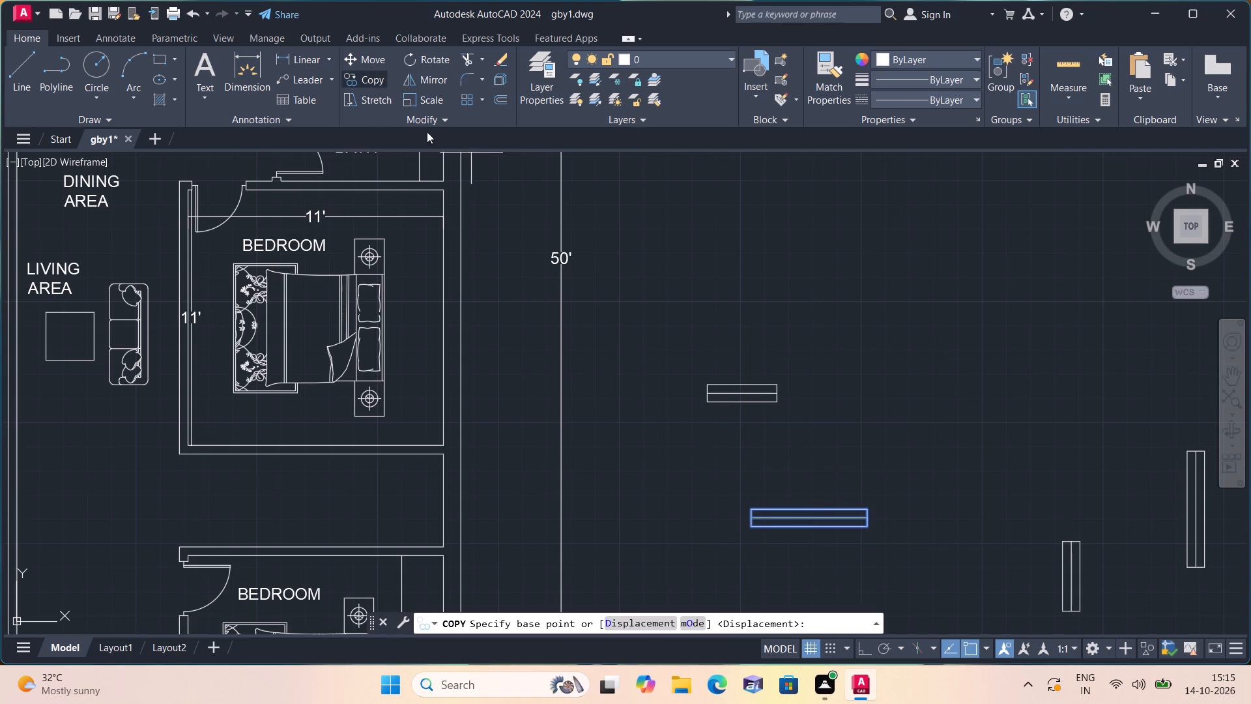
click(808, 505)
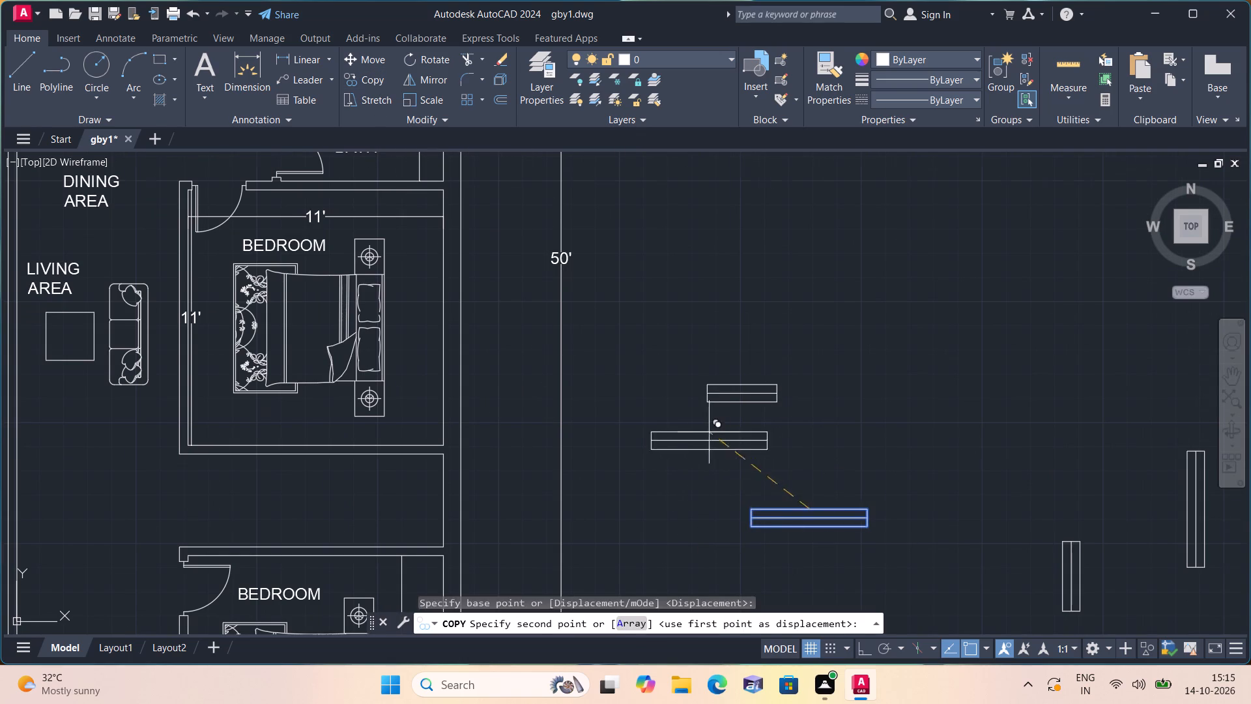
scroll(709, 432, down, 1)
middle_drag(707, 430, 755, 330)
middle_drag(461, 531, 525, 448)
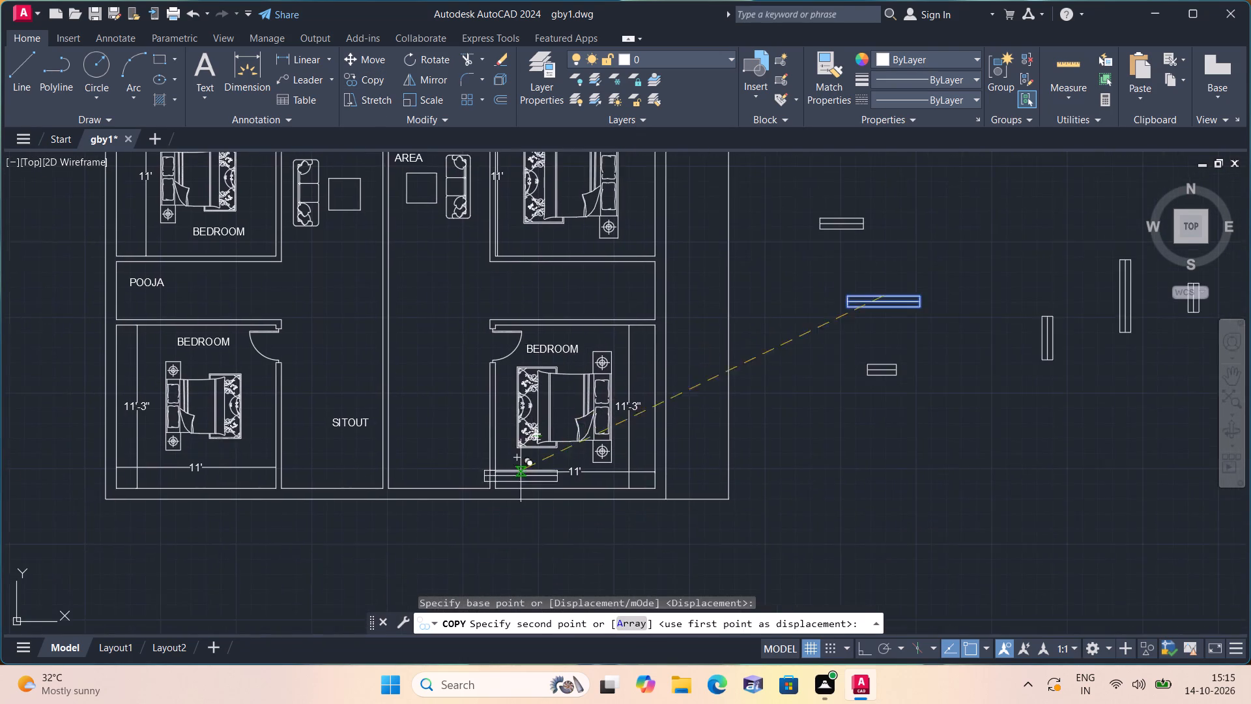
scroll(520, 501, up, 3)
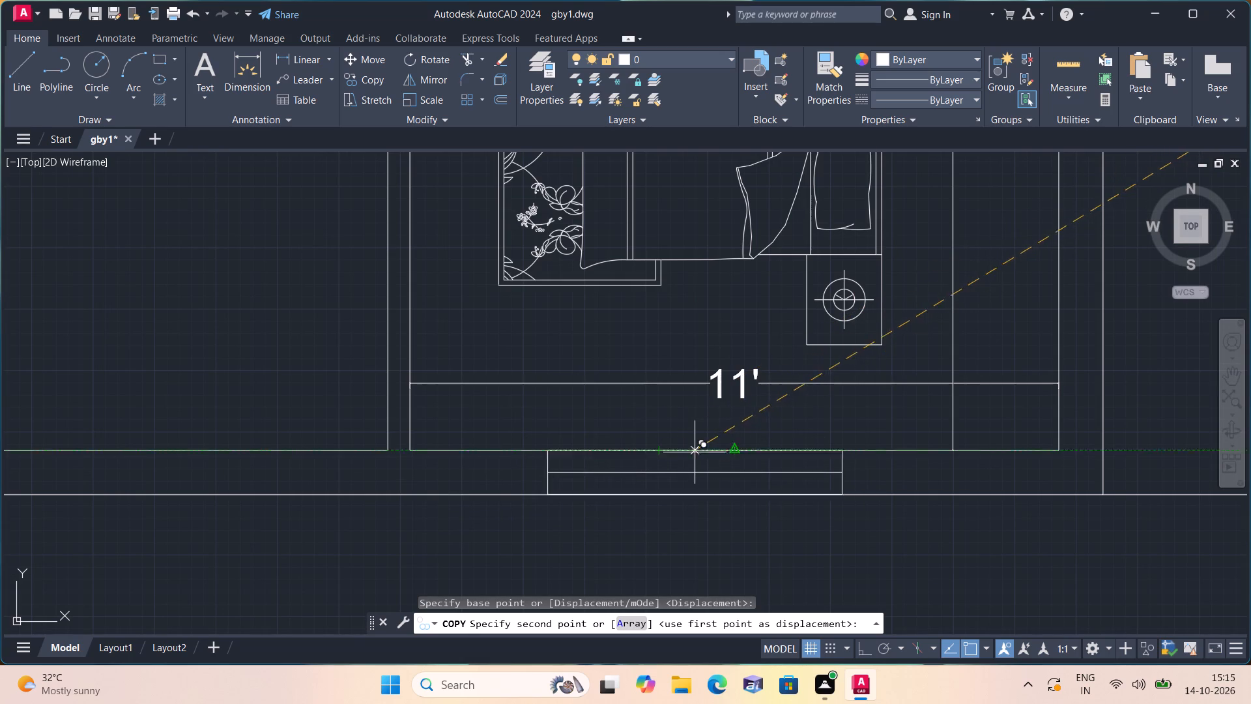
click(735, 453)
Place another copy of the long horizontal window centred in the south wall of the west unit's southern bedroom.
scroll(467, 447, down, 2)
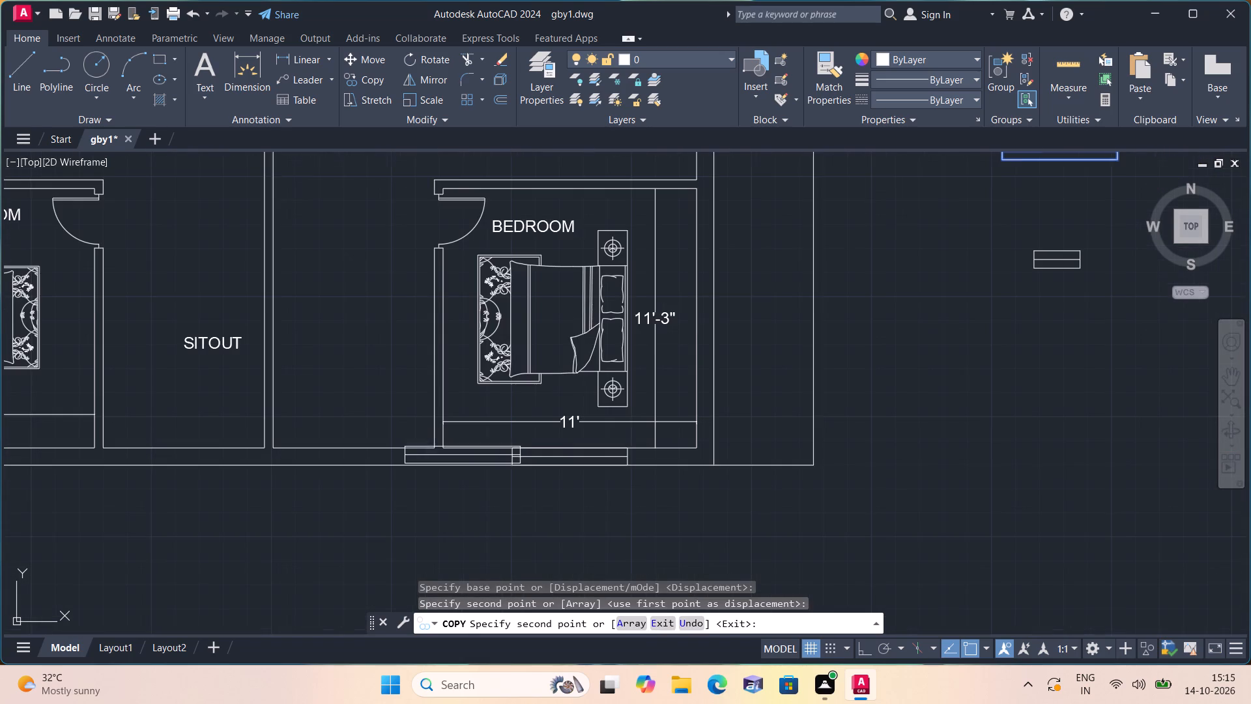
middle_drag(328, 405, 407, 426)
scroll(328, 406, down, 1)
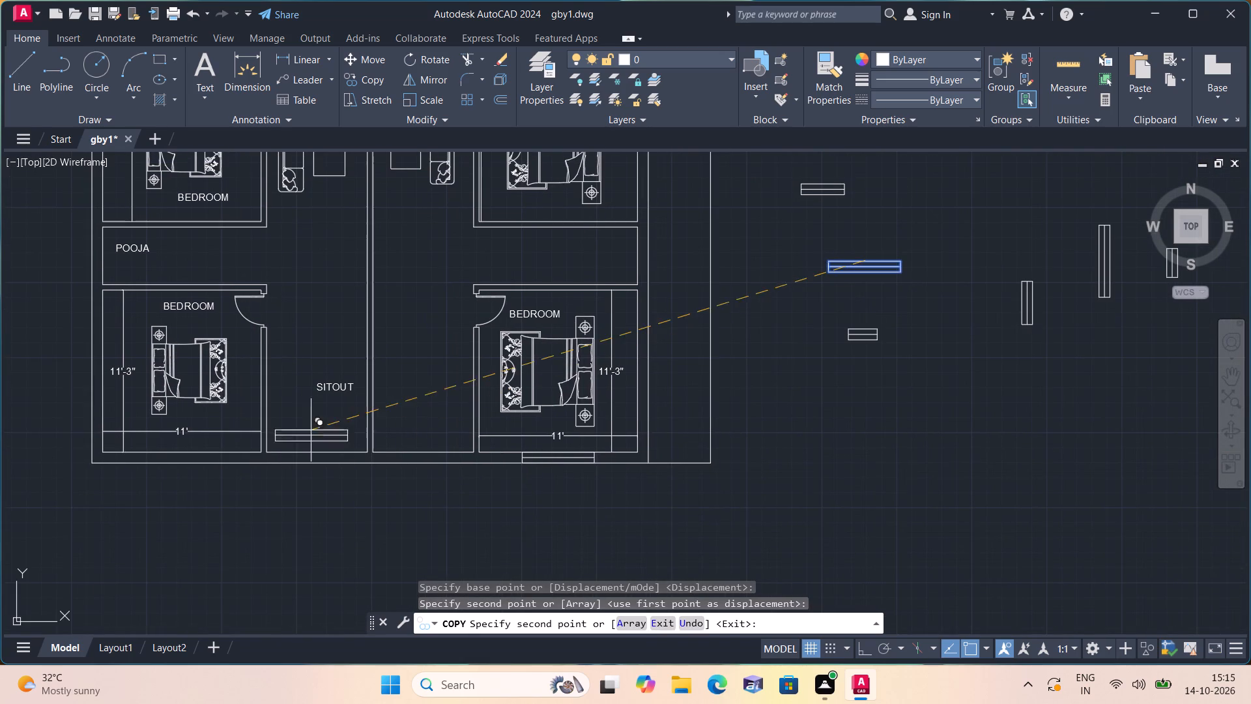
middle_drag(246, 445, 354, 432)
scroll(330, 448, up, 2)
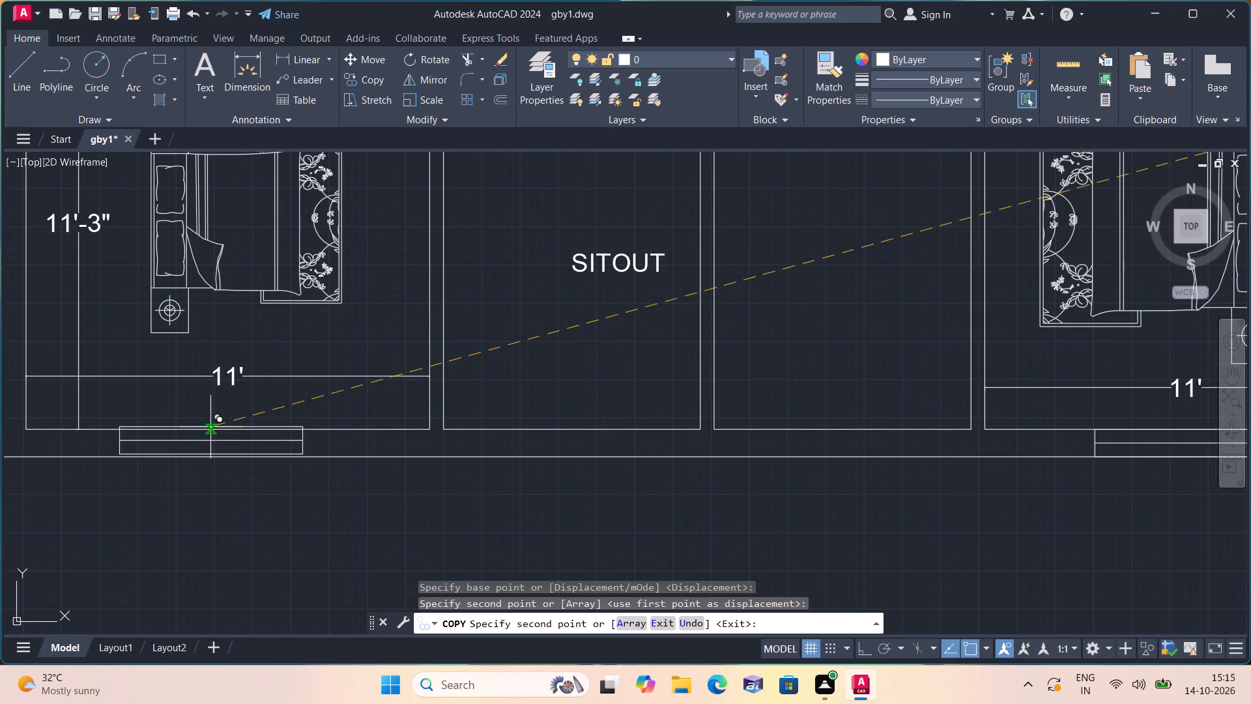
click(229, 428)
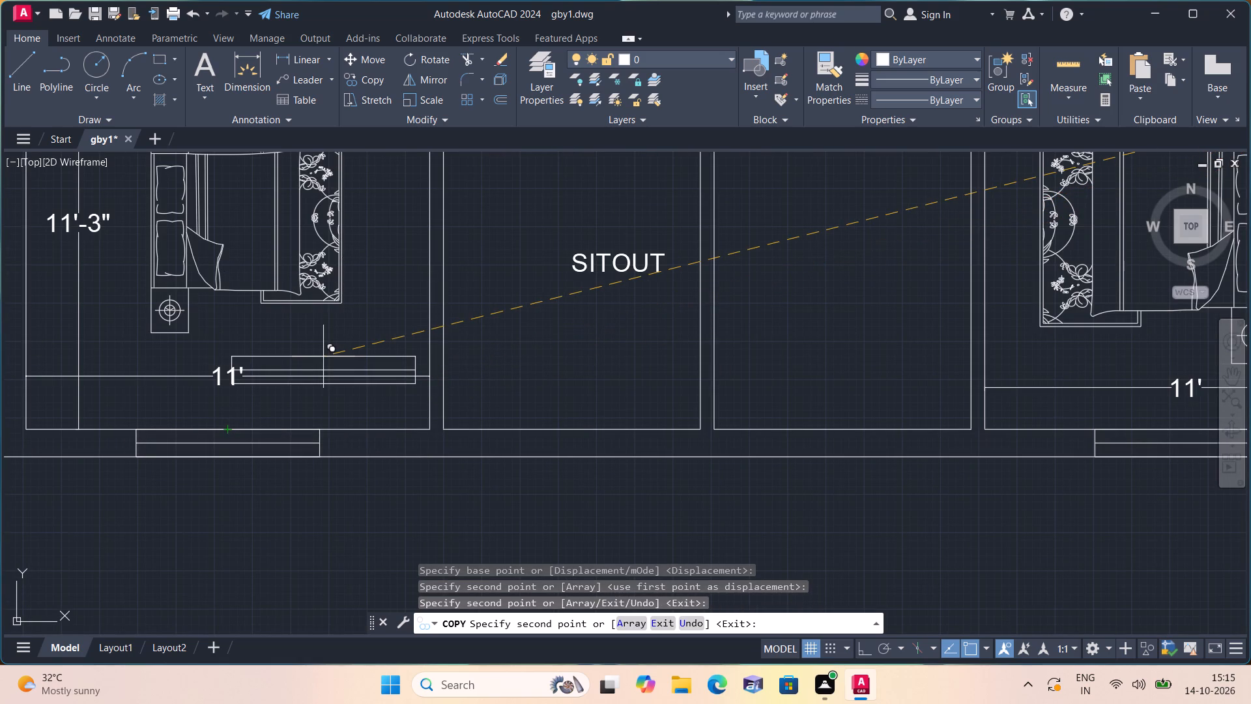
key(Escape)
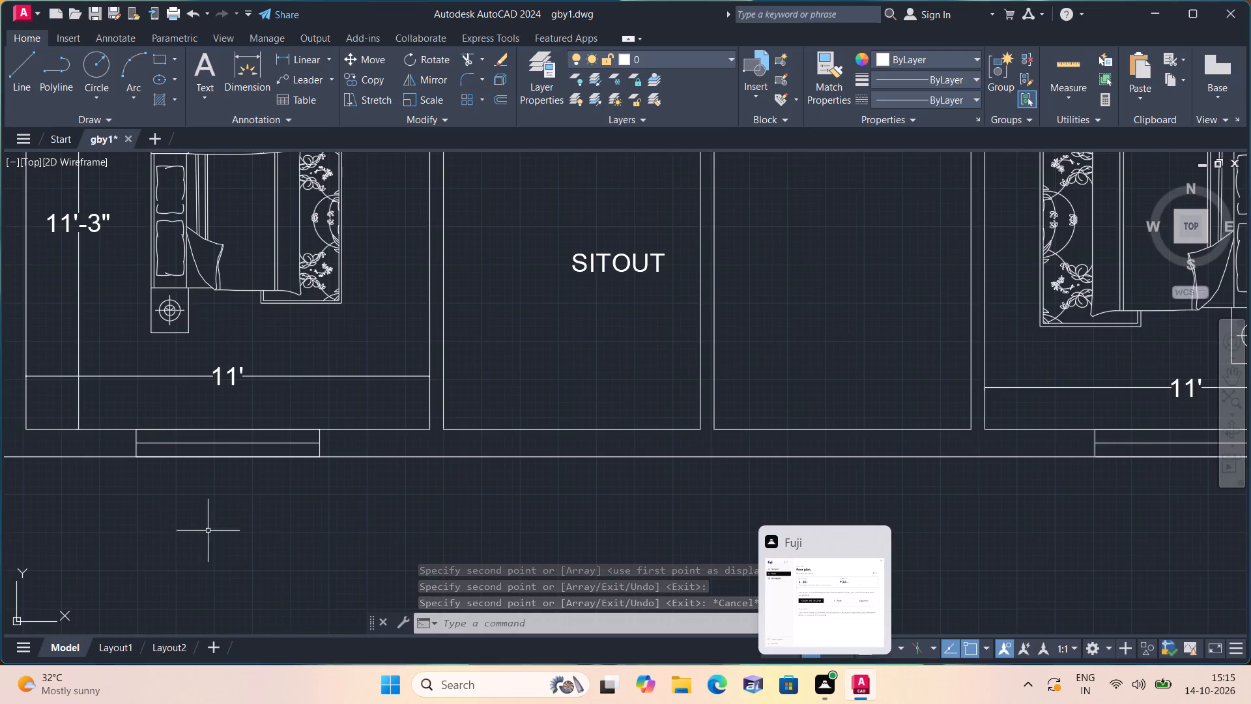
Copy the longest vertical window by its west-side midpoint to the middle of the east unit's northern bedroom's east wall.
scroll(486, 493, down, 2)
middle_drag(536, 415, 471, 537)
middle_drag(624, 386, 551, 439)
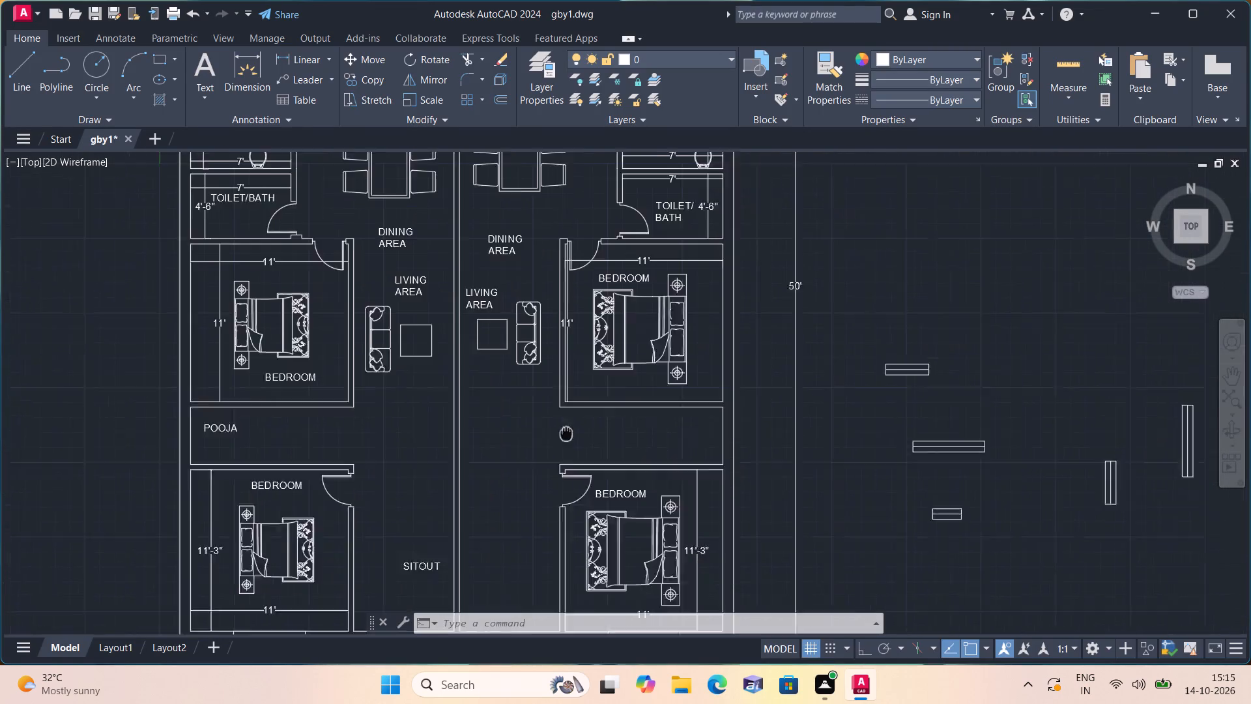
middle_drag(551, 439, 526, 453)
scroll(579, 475, down, 1)
middle_drag(724, 483, 698, 420)
scroll(724, 483, down, 1)
scroll(854, 420, up, 3)
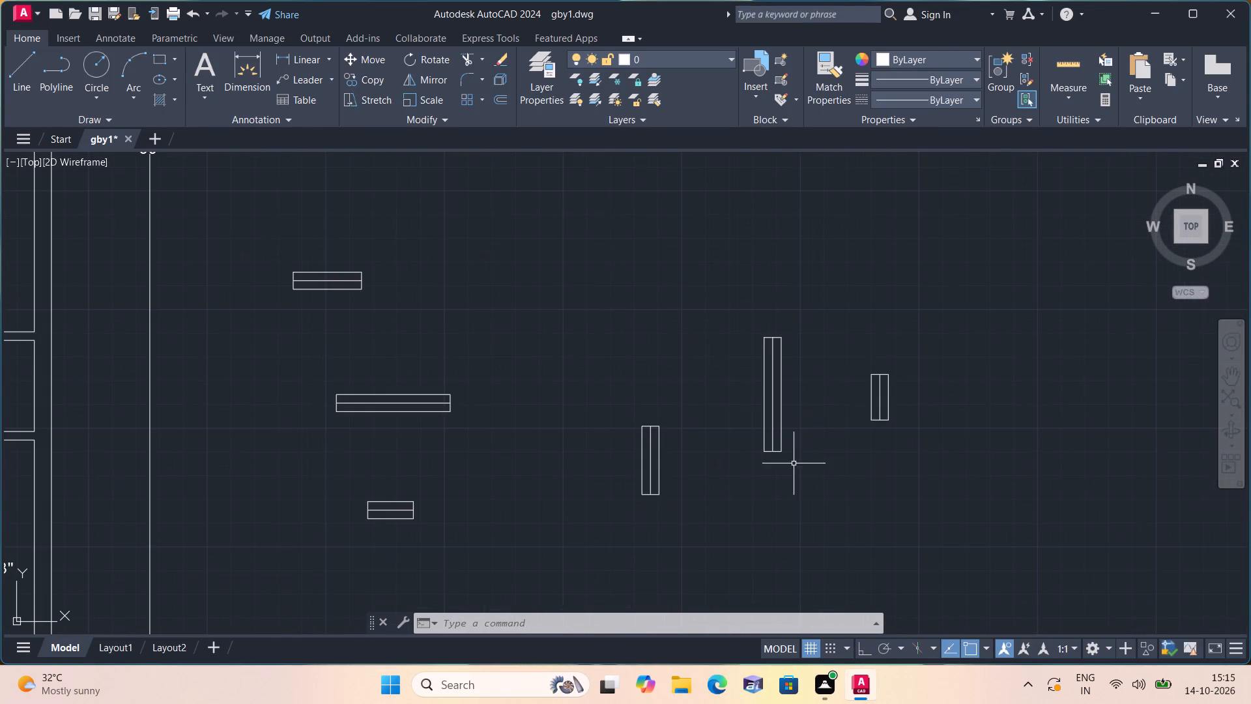
click(794, 467)
click(741, 299)
click(375, 72)
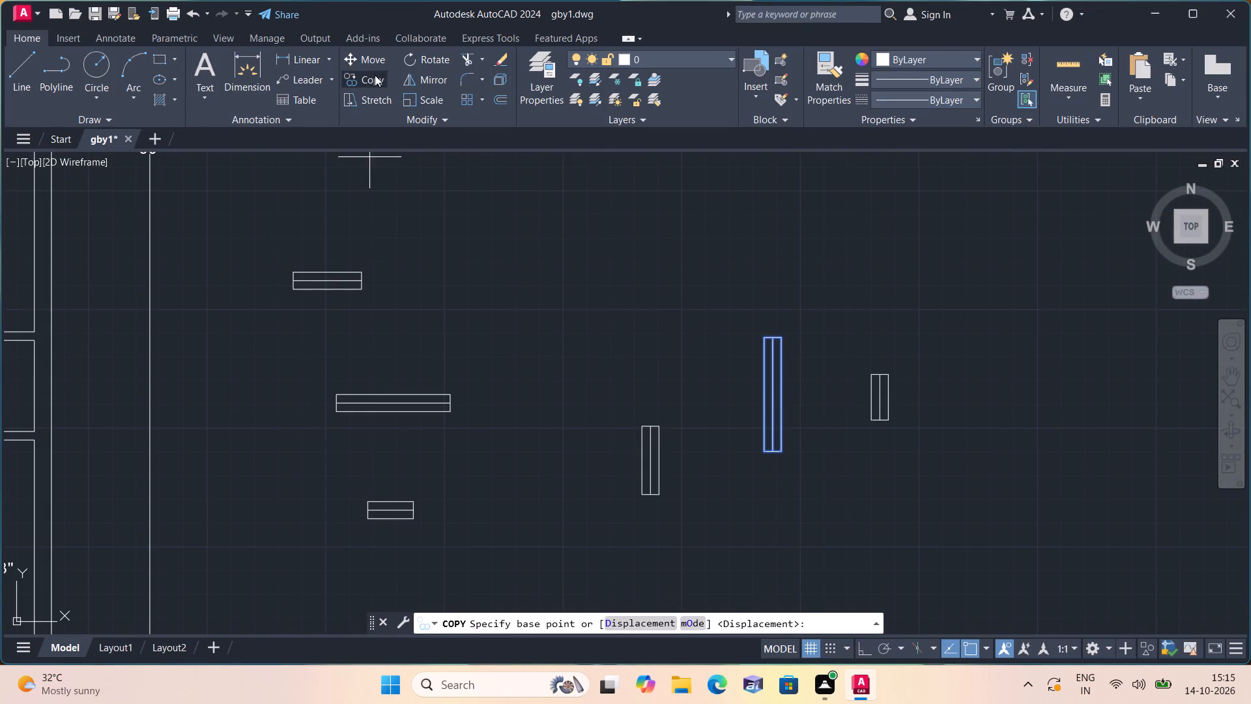
click(765, 390)
scroll(488, 300, down, 2)
middle_drag(444, 263, 698, 478)
scroll(505, 250, up, 2)
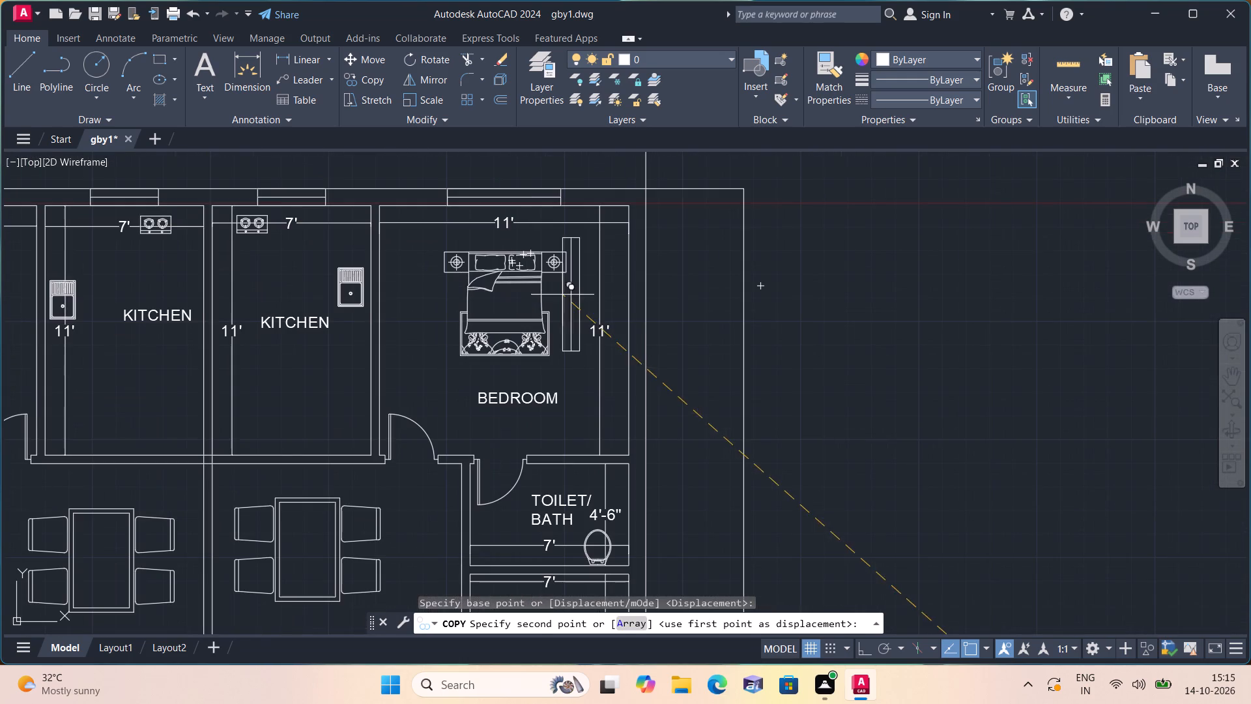
click(632, 333)
Place another copy of the longest vertical window at the middle of the east unit's central bedroom's east wall.
middle_drag(717, 336, 723, 227)
scroll(725, 211, down, 1)
middle_drag(726, 378, 710, 300)
middle_drag(697, 418, 706, 315)
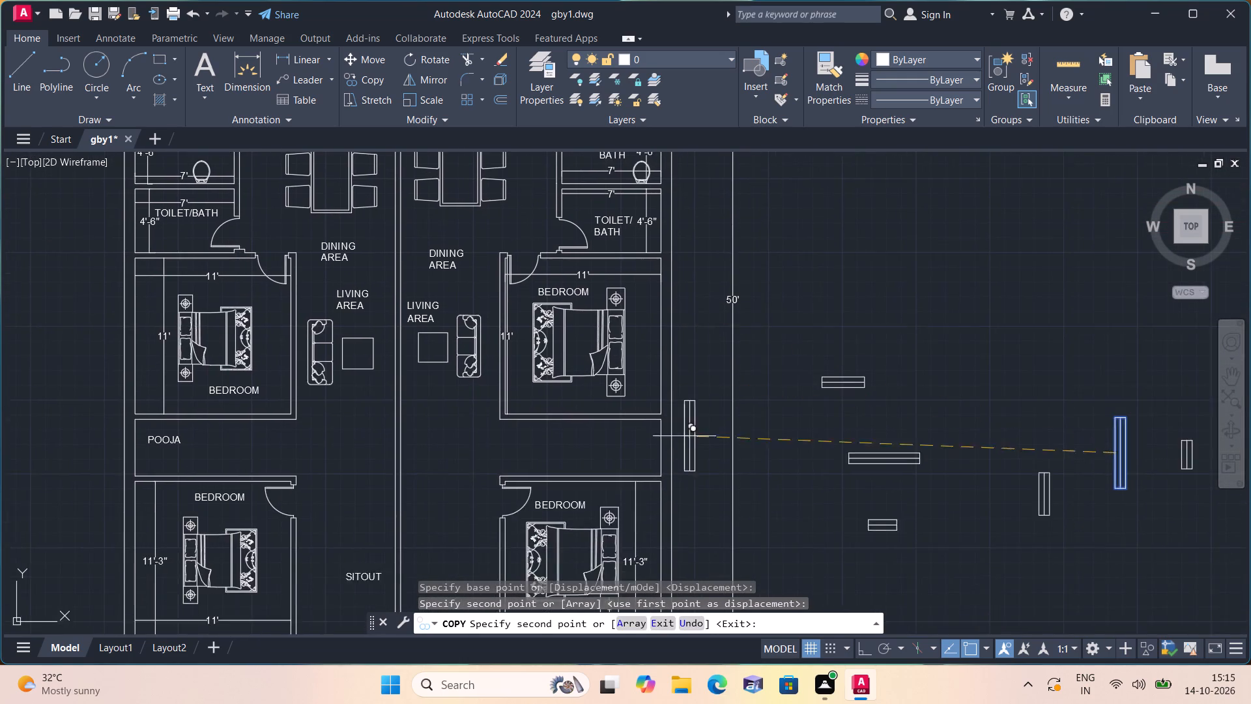
middle_drag(693, 465, 711, 306)
middle_drag(685, 358, 715, 533)
scroll(683, 359, down, 1)
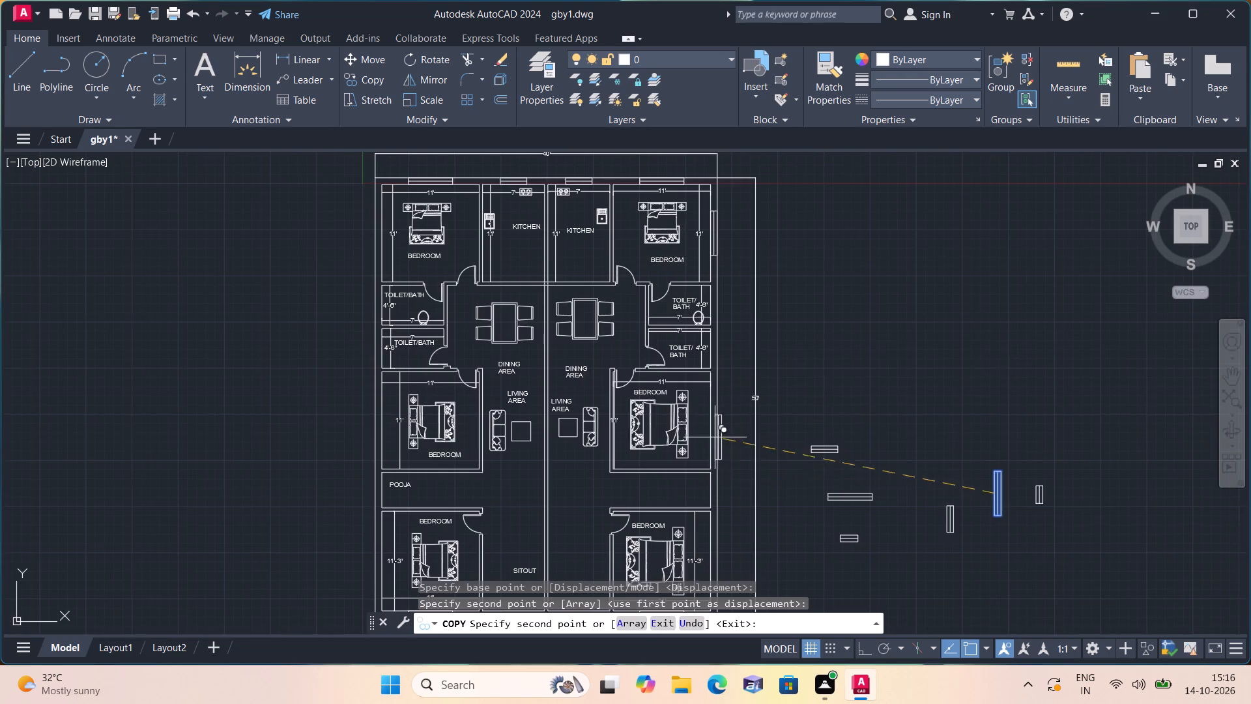
scroll(719, 426, up, 2)
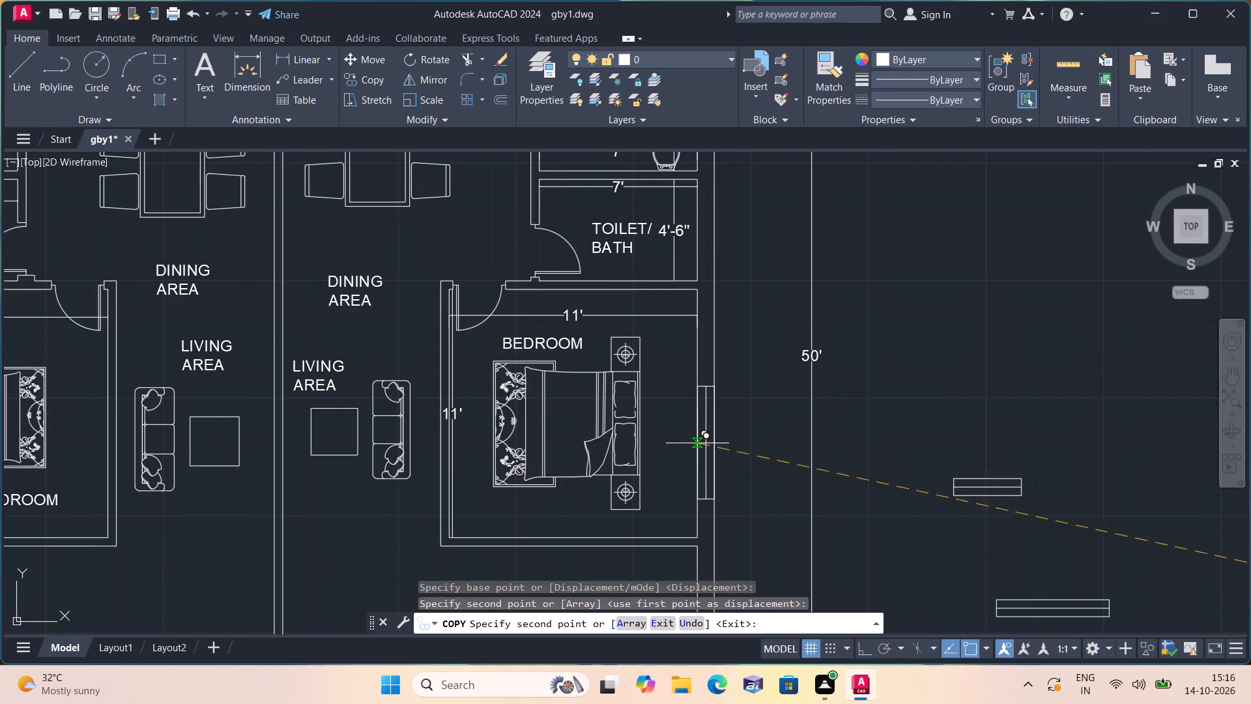
click(699, 409)
Place another copy of the long vertical window centred in the east wall of the east unit's southern bedroom.
scroll(729, 445, down, 1)
middle_drag(757, 471, 666, 295)
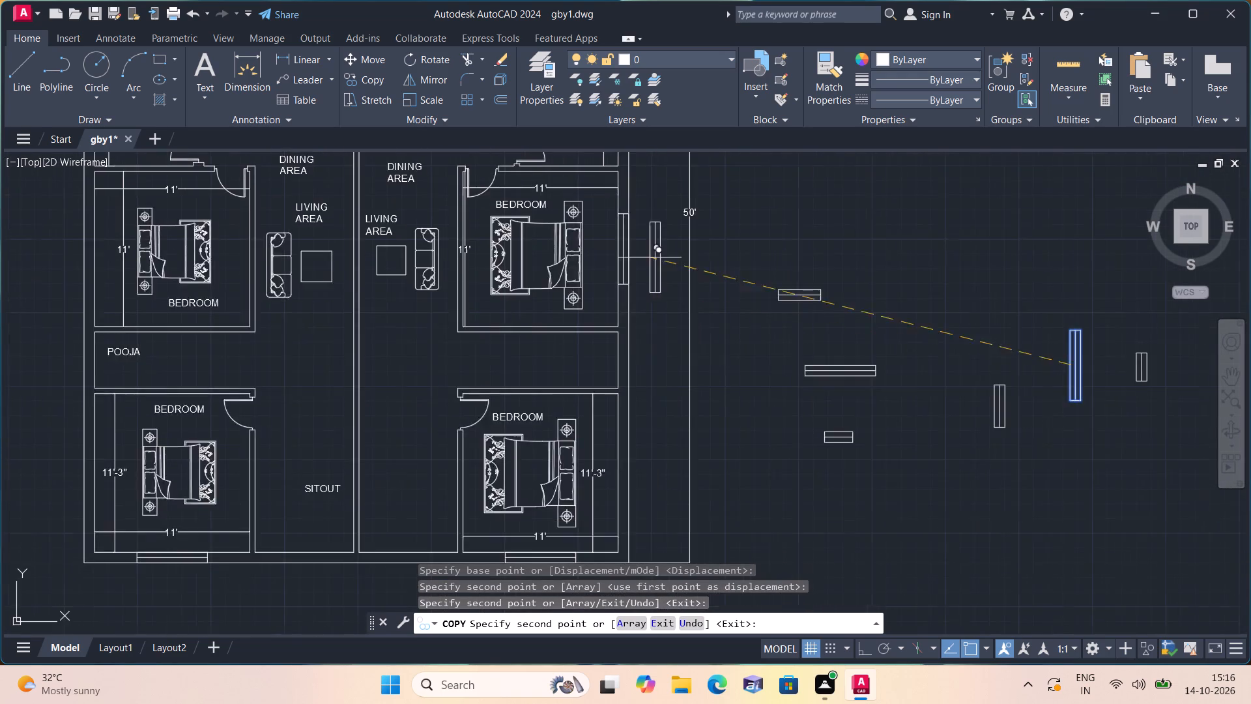
middle_drag(661, 443, 689, 325)
scroll(665, 355, up, 1)
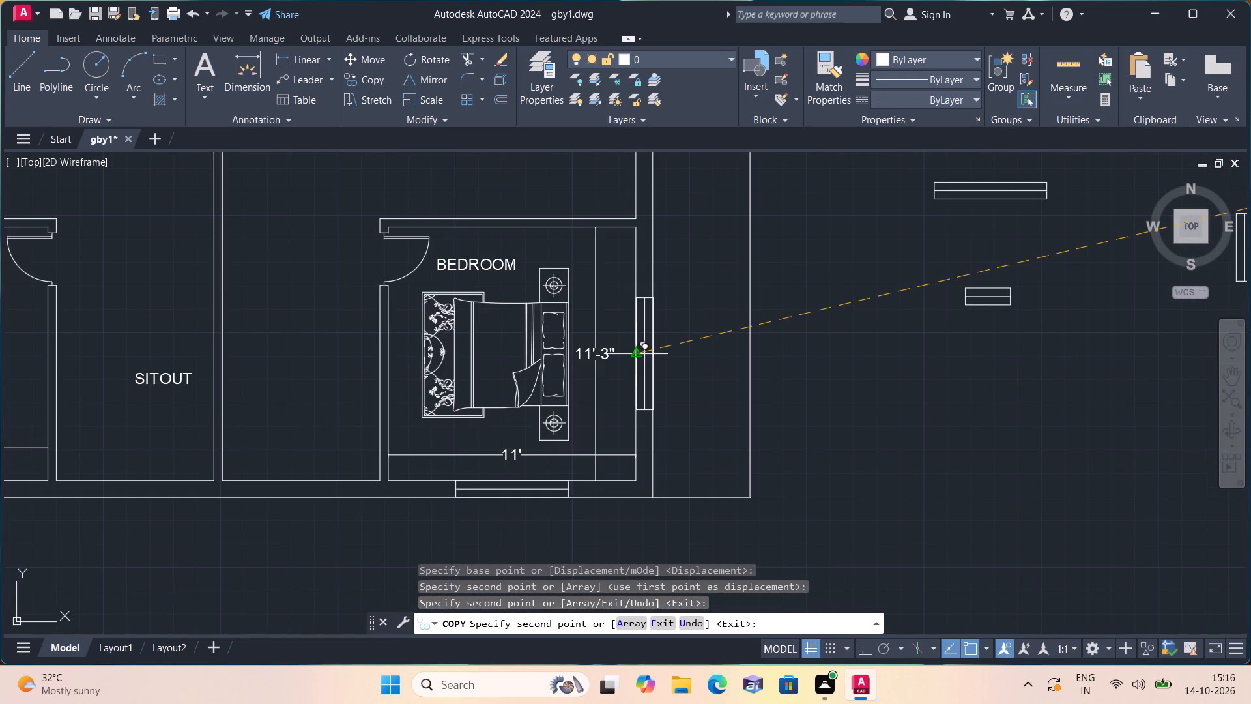
click(640, 355)
key(Escape)
Copy the shortest vertical window by its west-side midpoint to the east wall of the unlabelled room between the east unit's central and southern bedrooms.
scroll(785, 375, down, 1)
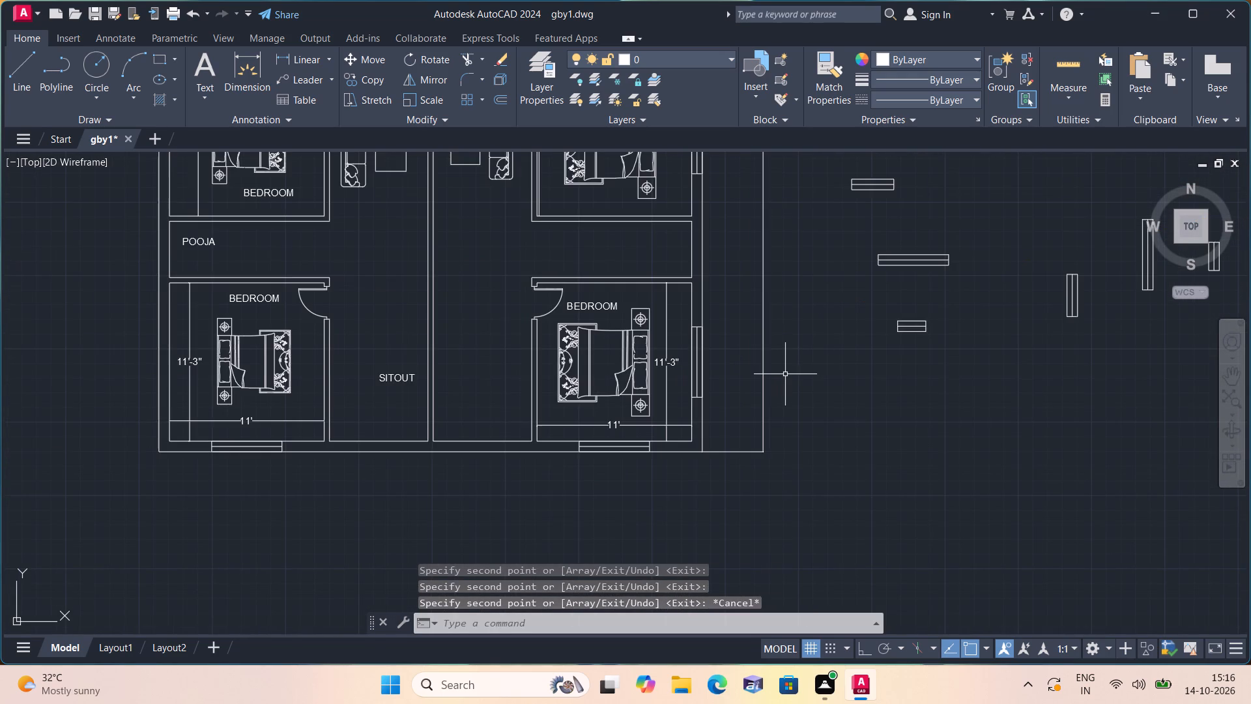
middle_drag(785, 360, 784, 361)
scroll(784, 360, down, 1)
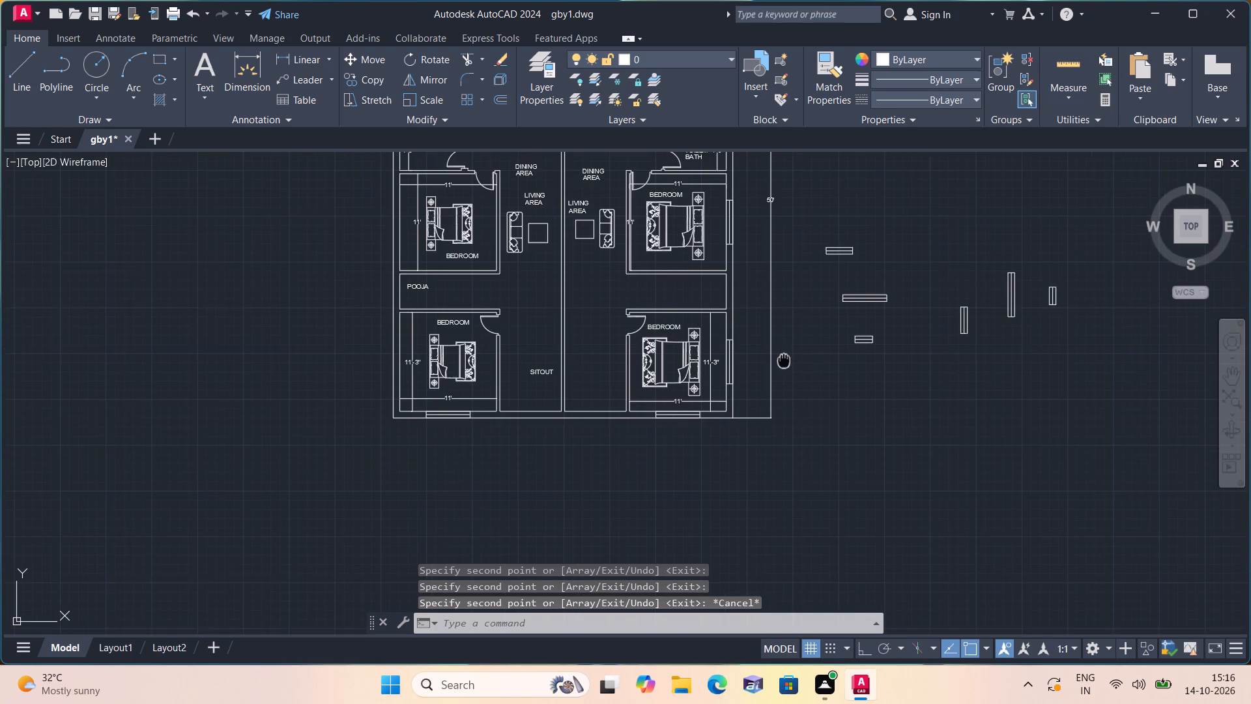
middle_drag(784, 361, 764, 413)
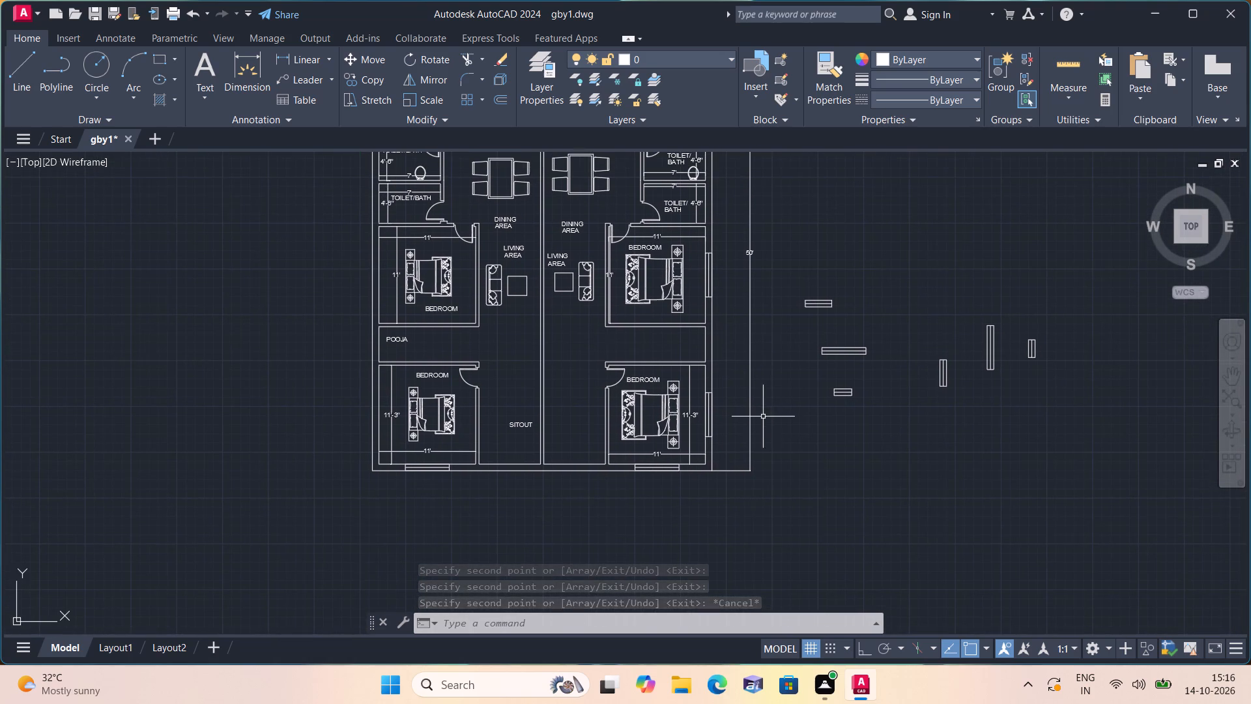
scroll(891, 371, up, 2)
scroll(798, 423, down, 2)
scroll(934, 387, up, 2)
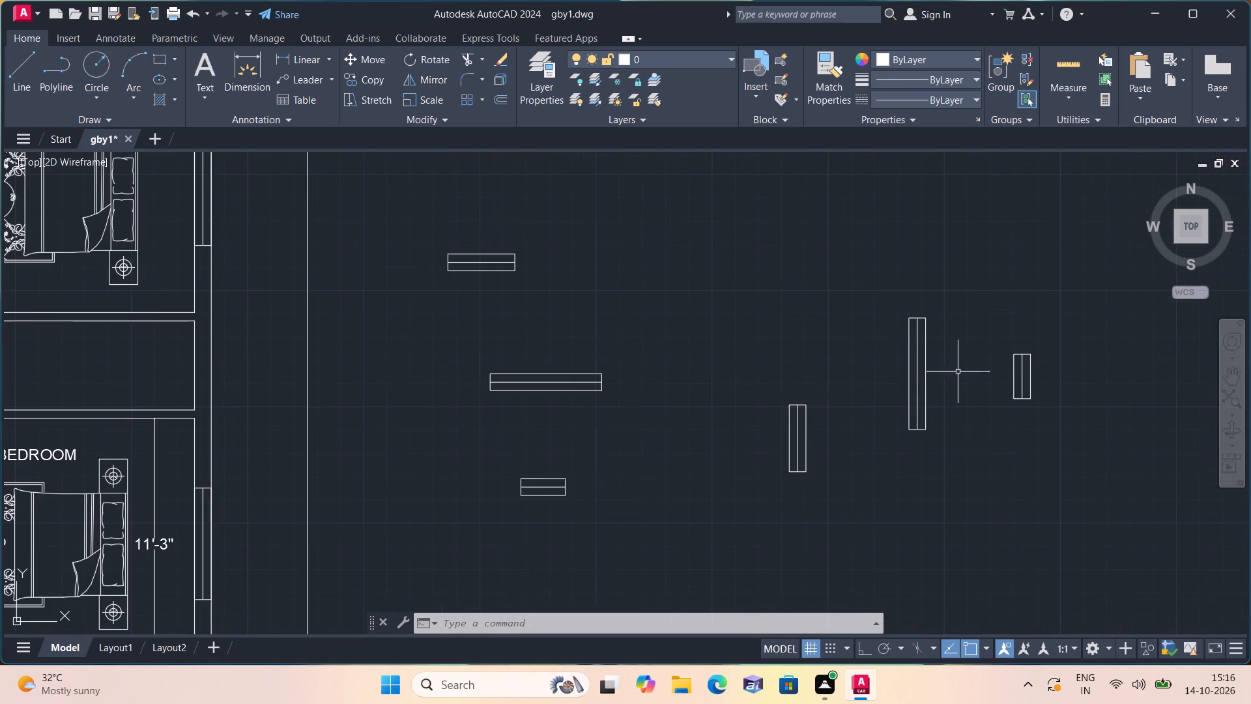
drag(997, 339, 1024, 368)
drag(1080, 453, 1086, 452)
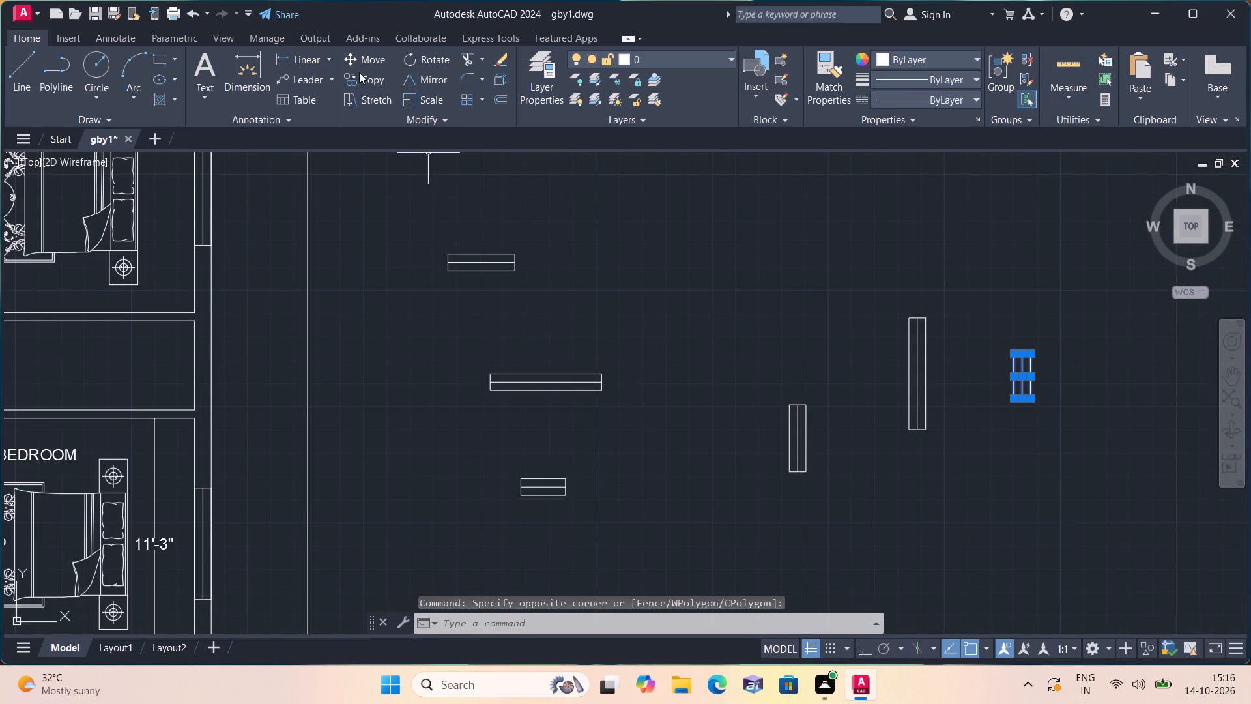
click(359, 72)
click(1015, 378)
scroll(1004, 391, down, 1)
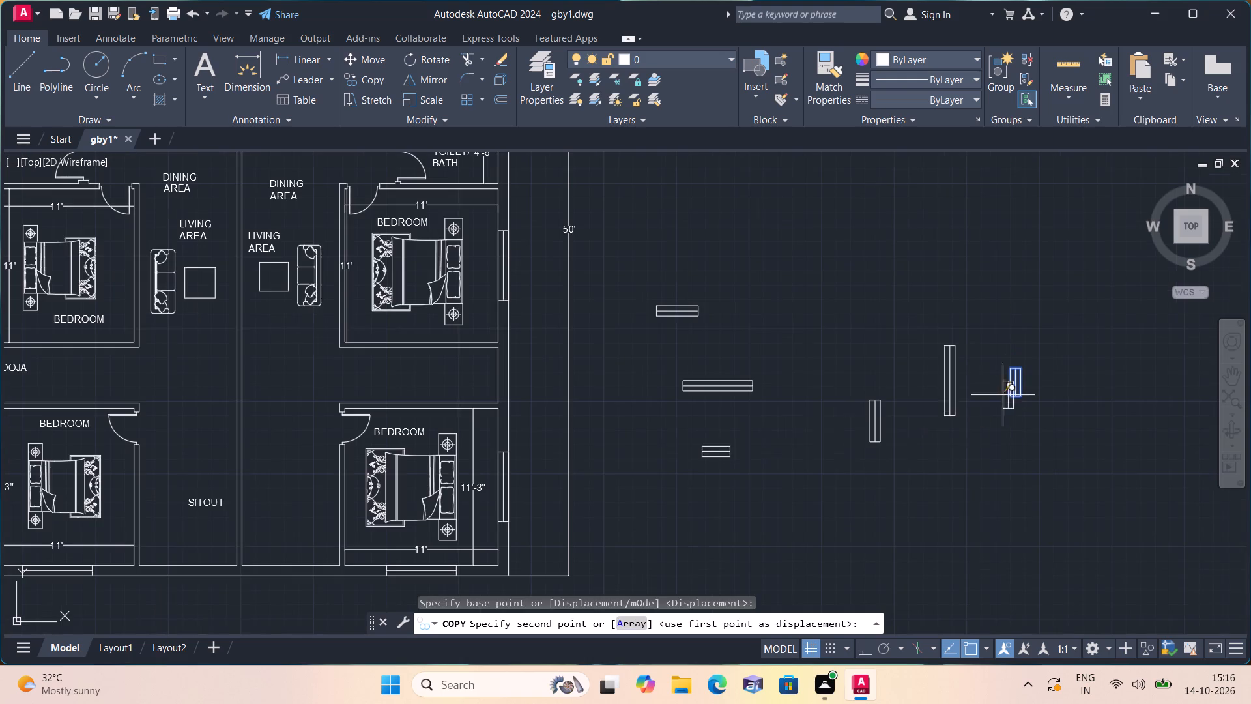
click(496, 372)
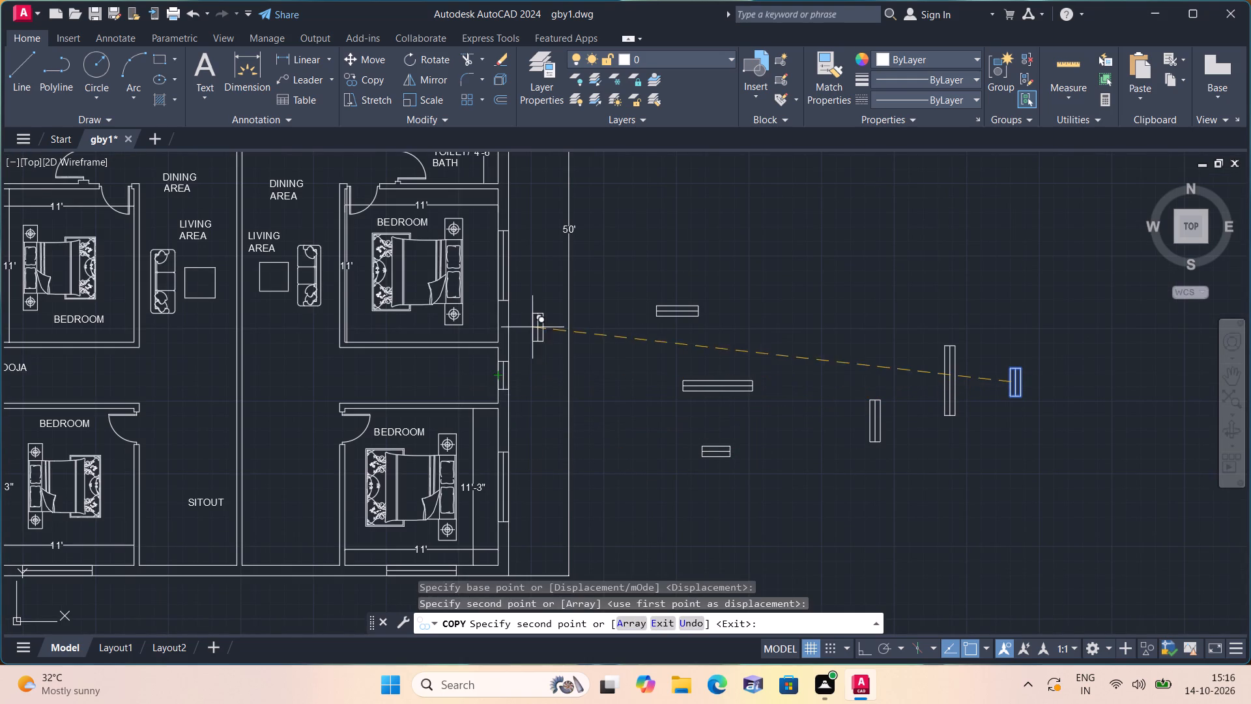
Place copies of the short vertical window at the middle of the east walls of the east unit's two toilet/baths.
middle_drag(532, 327, 725, 565)
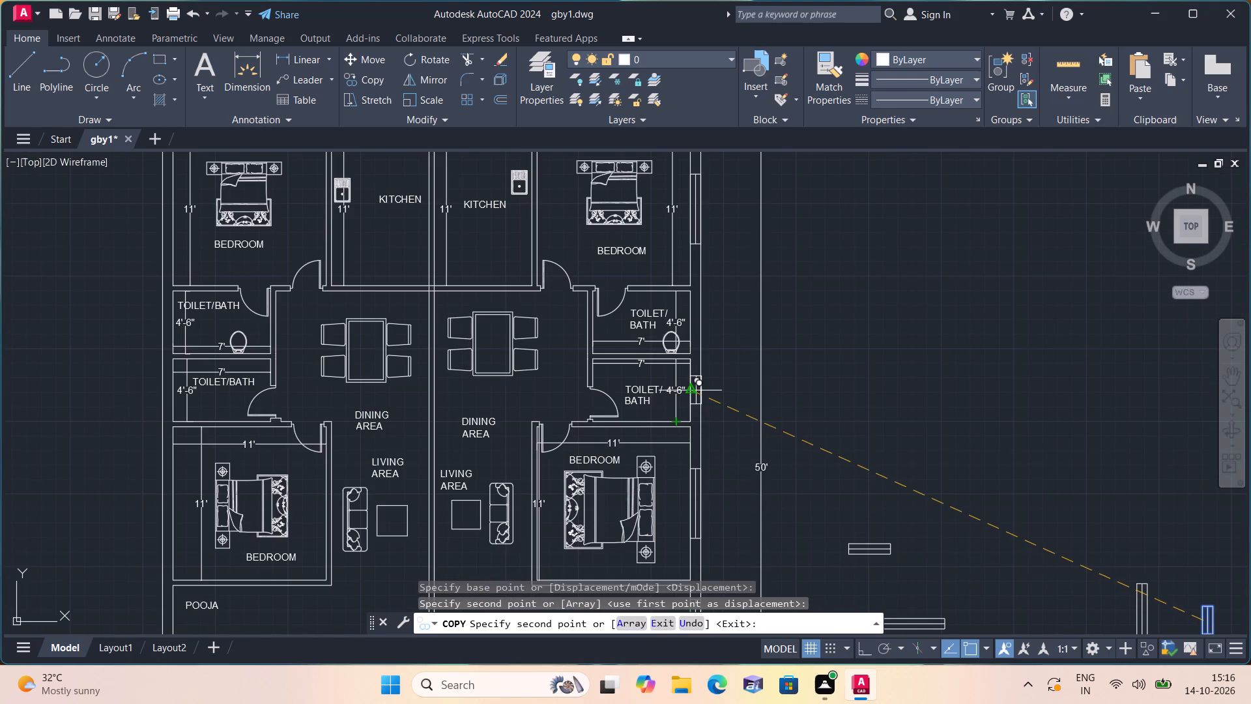
click(693, 390)
middle_drag(710, 341, 773, 499)
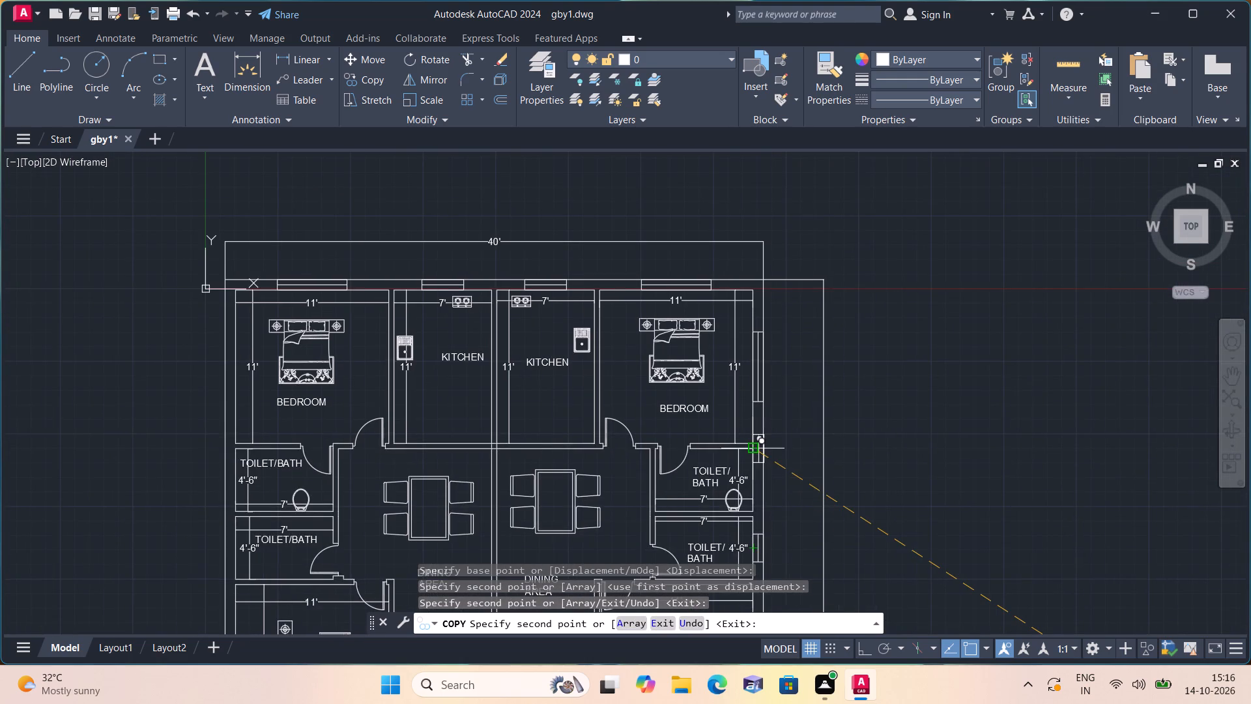
scroll(750, 447, up, 1)
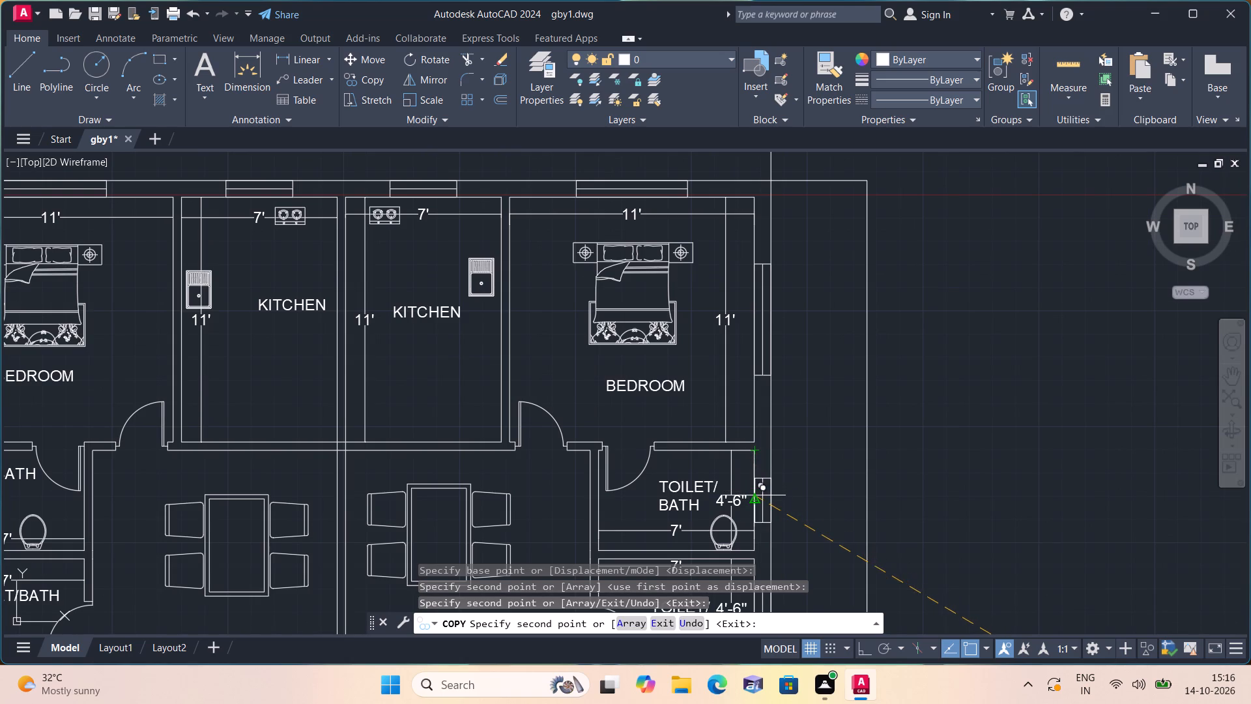
click(754, 495)
key(Escape)
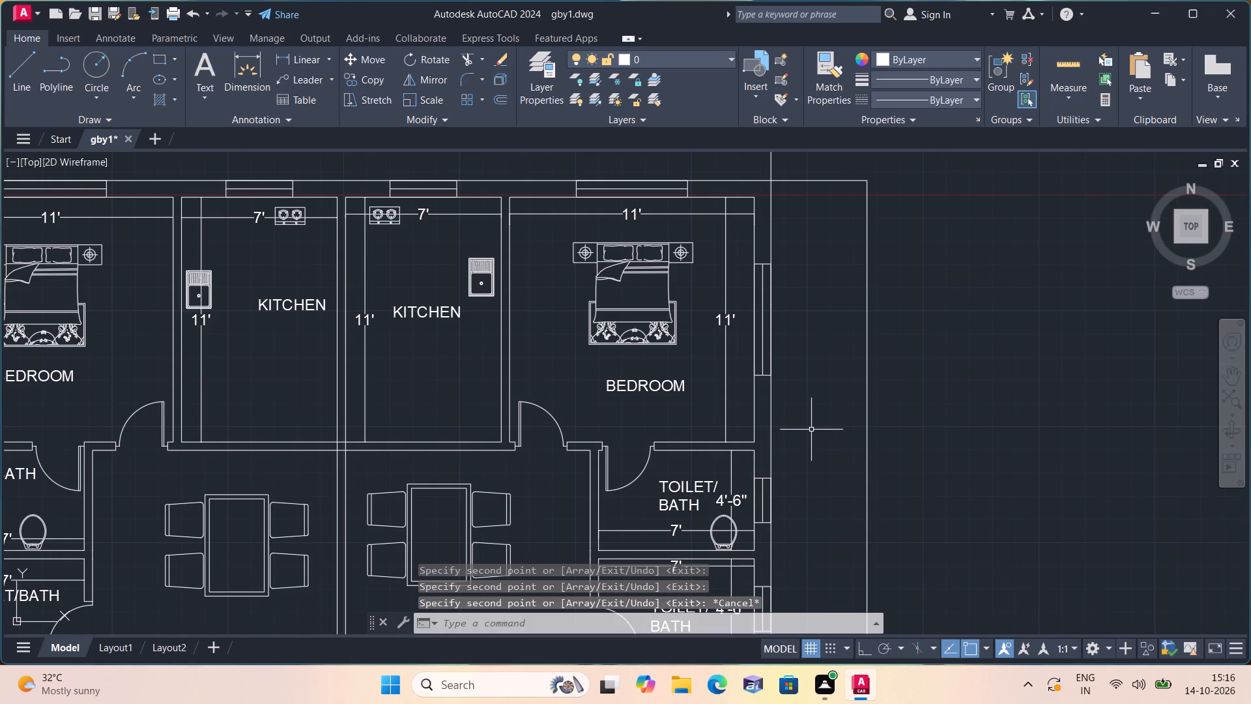
Copy the longest vertical window by its east-side midpoint to the middle of the west unit's northern bedroom's west wall.
scroll(842, 501, down, 2)
middle_drag(831, 375, 592, 291)
scroll(550, 275, down, 2)
scroll(620, 389, up, 4)
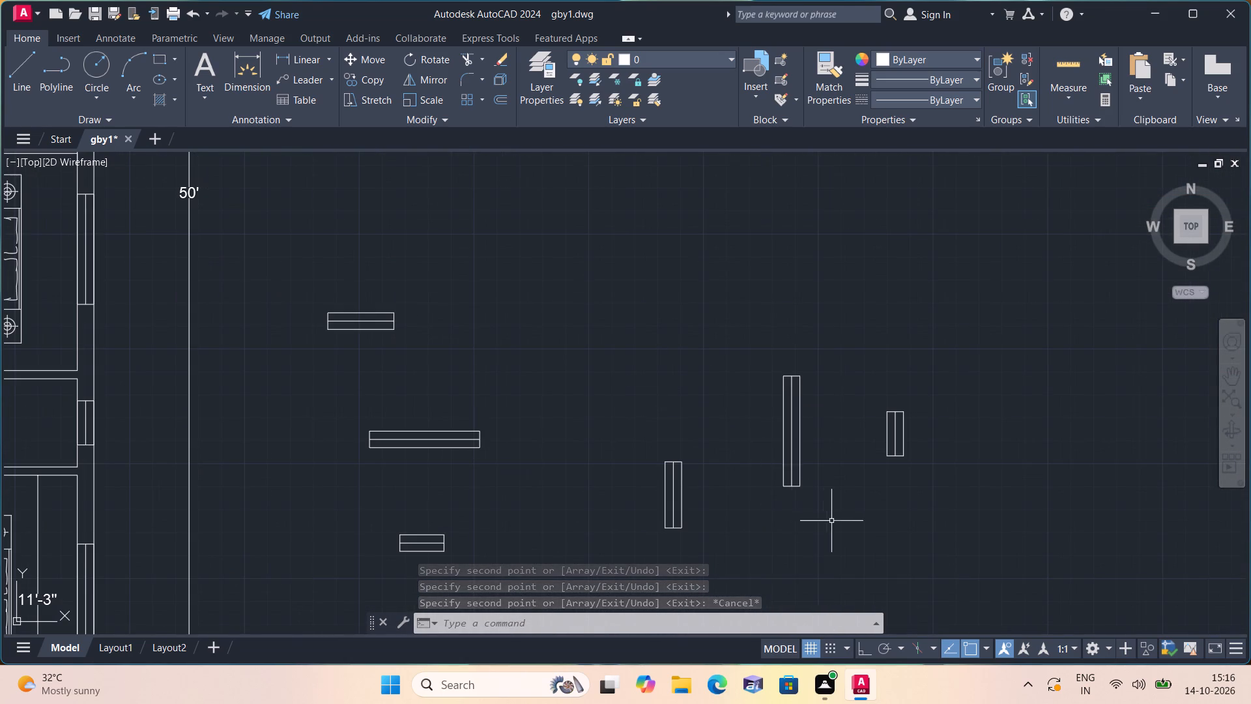
drag(832, 522, 819, 502)
click(725, 291)
drag(366, 78, 396, 101)
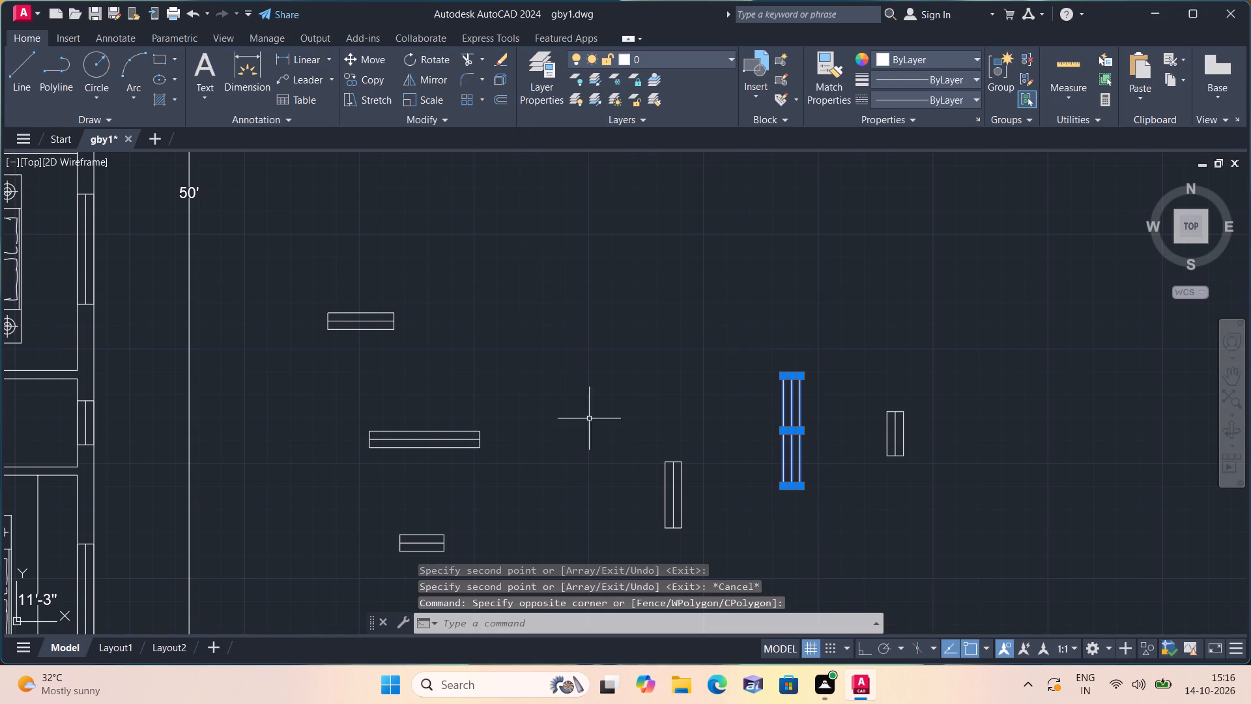
click(377, 83)
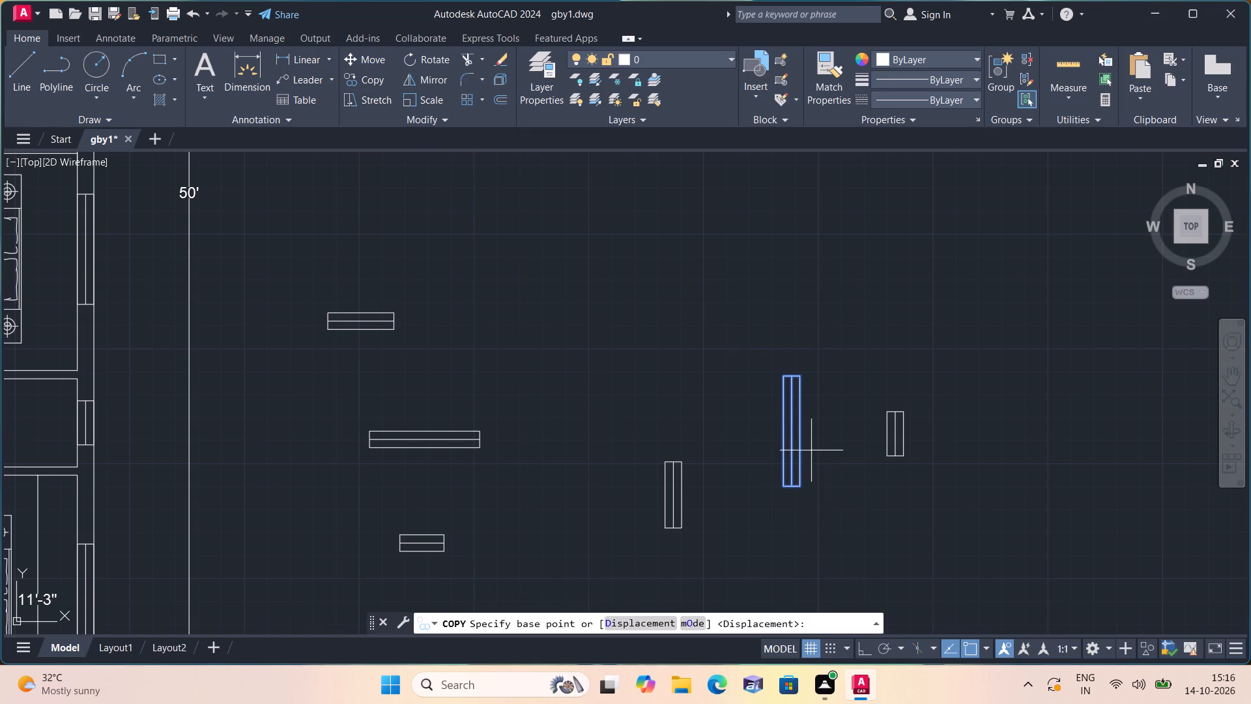
click(806, 431)
scroll(828, 420, down, 3)
scroll(438, 256, up, 2)
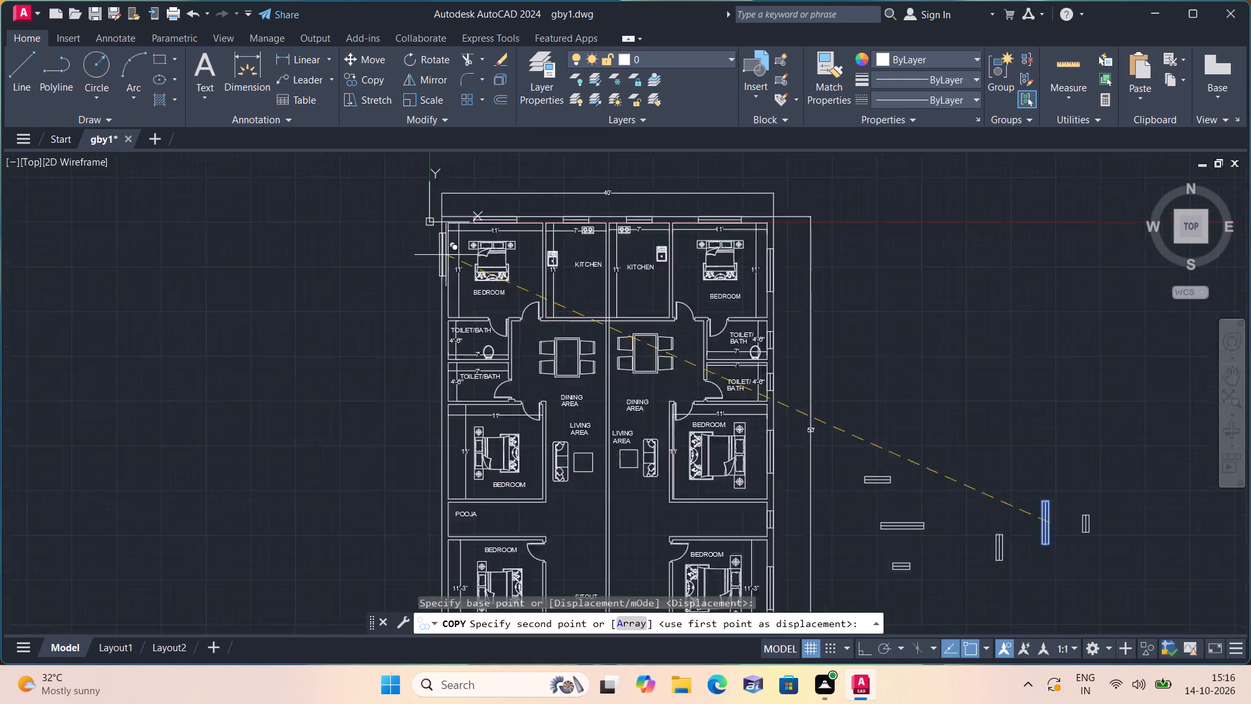
scroll(455, 255, up, 1)
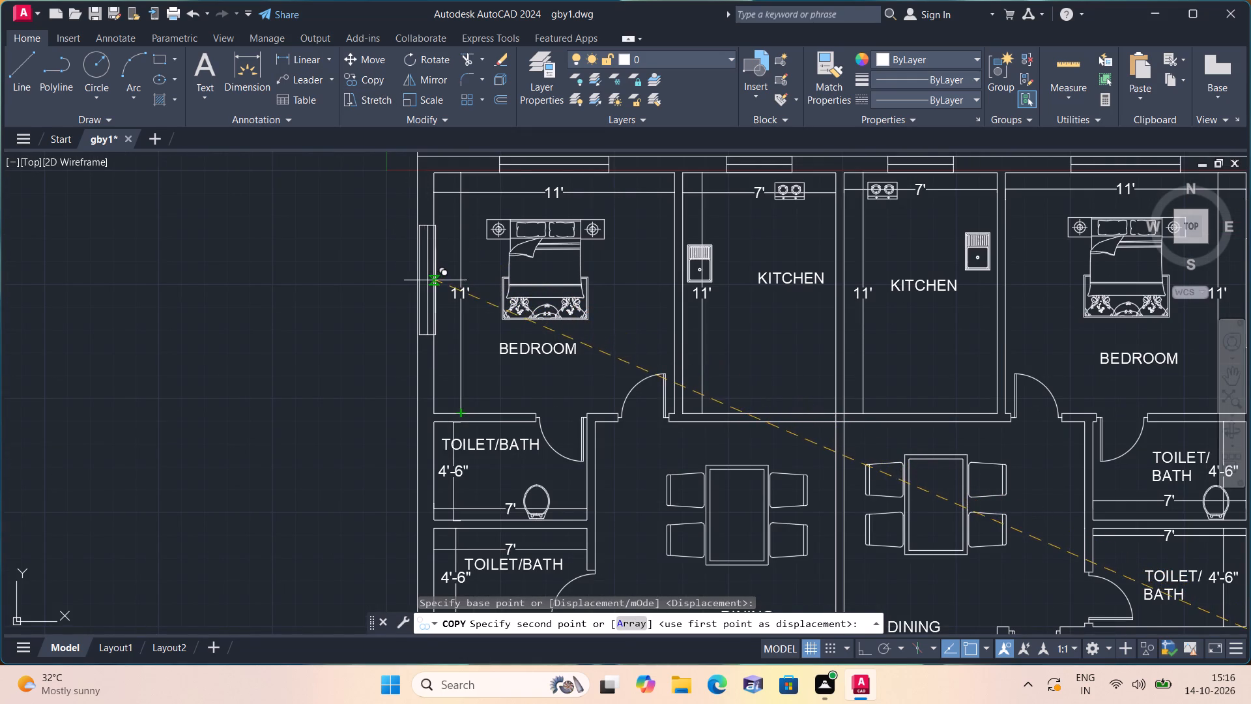
click(436, 289)
Place another copy of the long vertical window centred in the west wall of the west unit's southern bedroom.
middle_drag(476, 308, 481, 233)
middle_drag(508, 344, 509, 216)
middle_drag(520, 415, 531, 276)
scroll(507, 495, down, 1)
middle_drag(508, 498, 521, 391)
scroll(513, 413, up, 1)
middle_drag(489, 544, 506, 324)
scroll(489, 479, down, 1)
middle_drag(489, 480, 498, 372)
scroll(489, 405, up, 1)
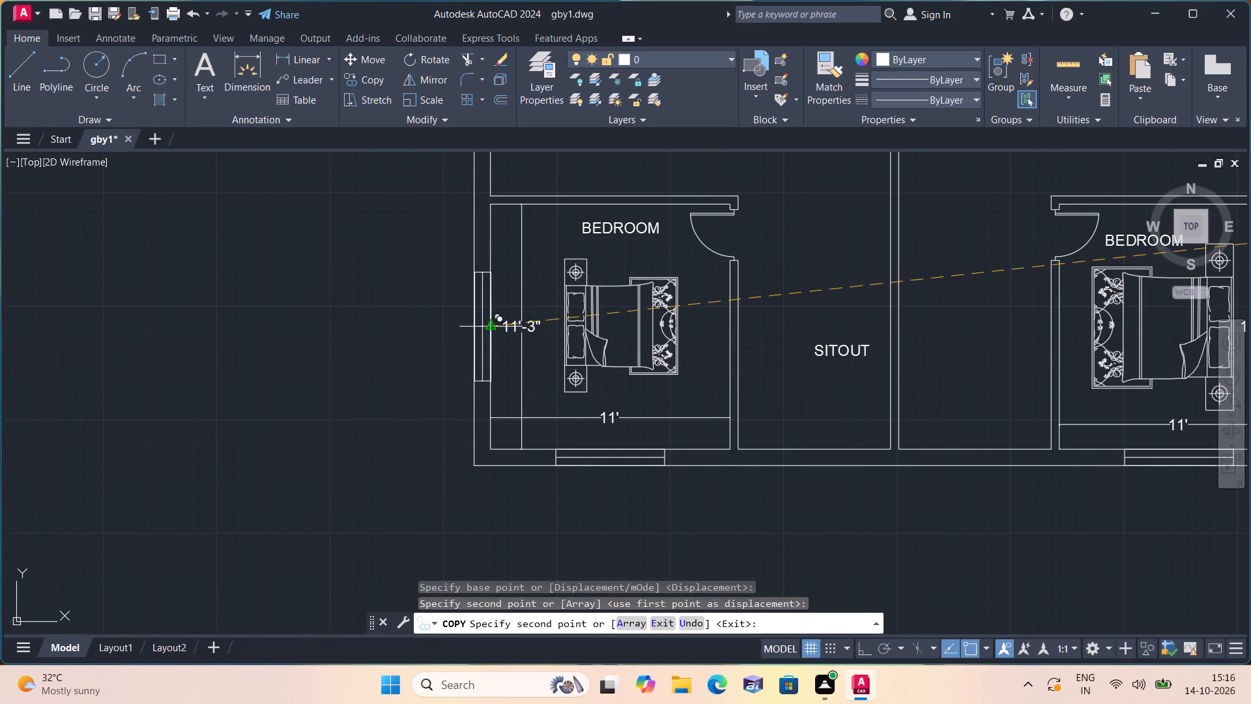
click(495, 326)
Place another copy of the long vertical window at the middle of the west unit's central bedroom's west wall.
middle_drag(504, 277, 525, 482)
scroll(528, 486, down, 2)
scroll(526, 382, up, 2)
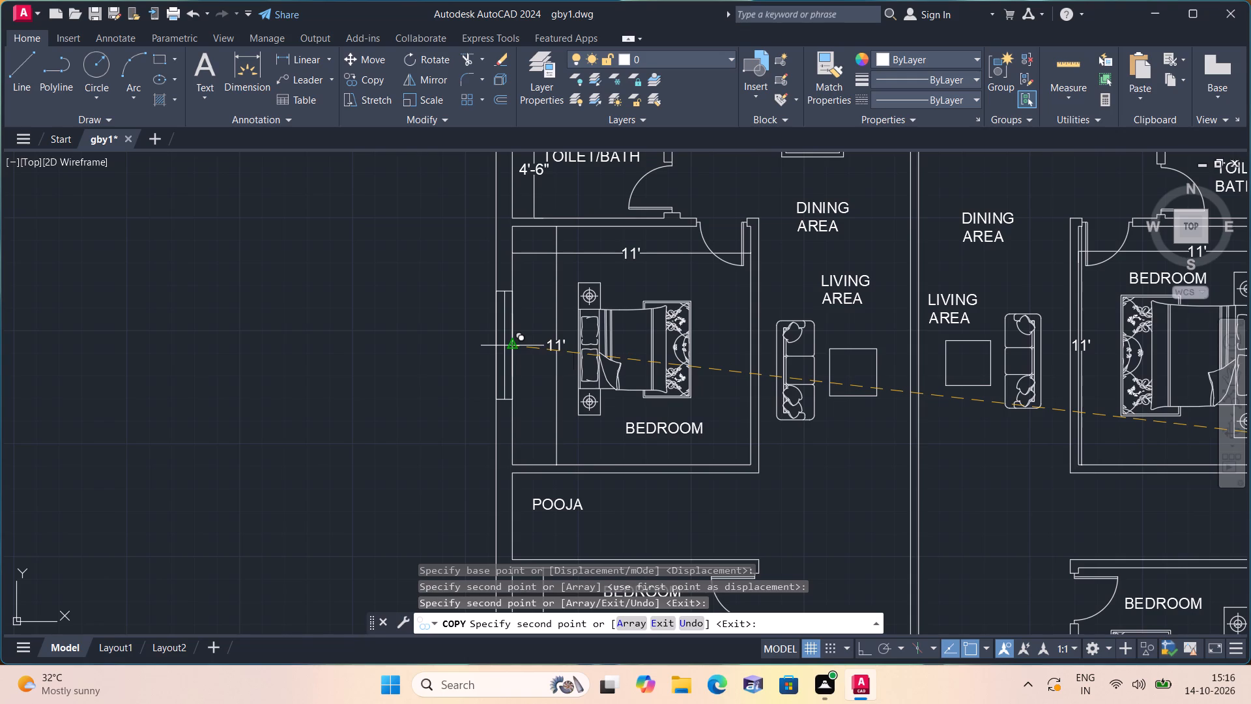
click(513, 342)
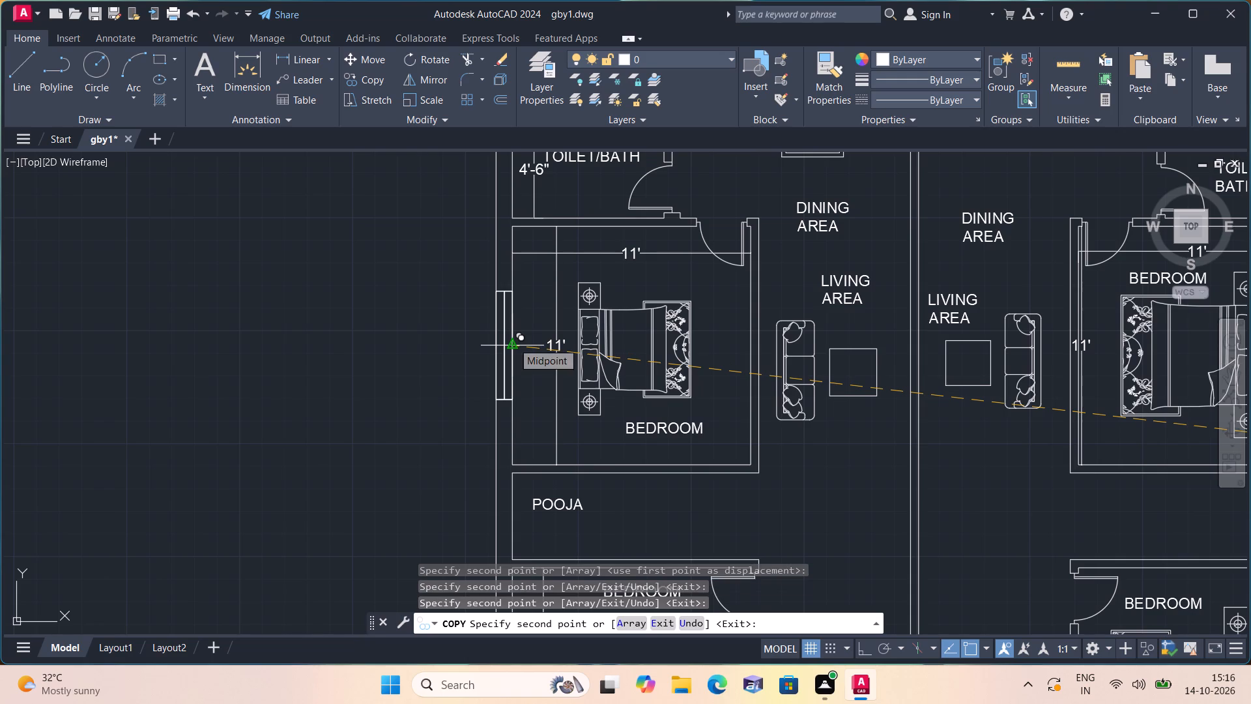
key(Escape)
Copy the shortest vertical window by its east-side midpoint to the middle of the pooja room's west wall.
scroll(631, 411, down, 2)
middle_drag(662, 420, 379, 384)
scroll(744, 430, up, 1)
scroll(921, 448, up, 1)
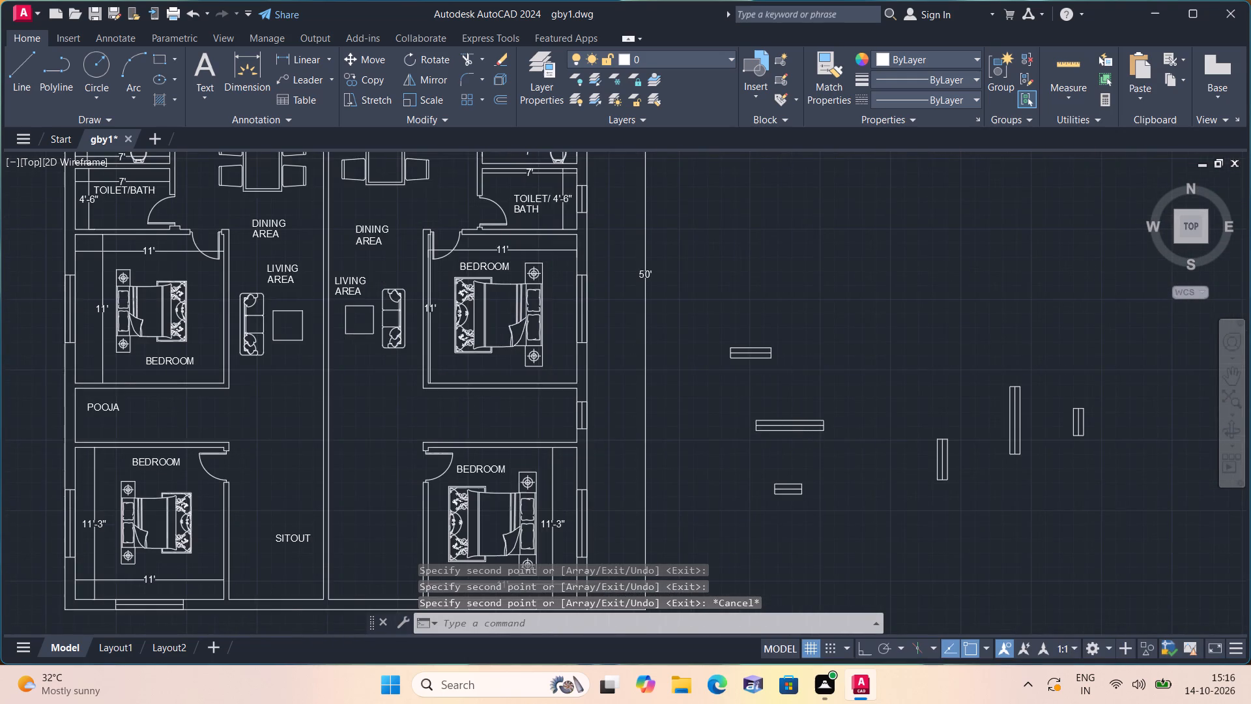
middle_drag(888, 446, 623, 418)
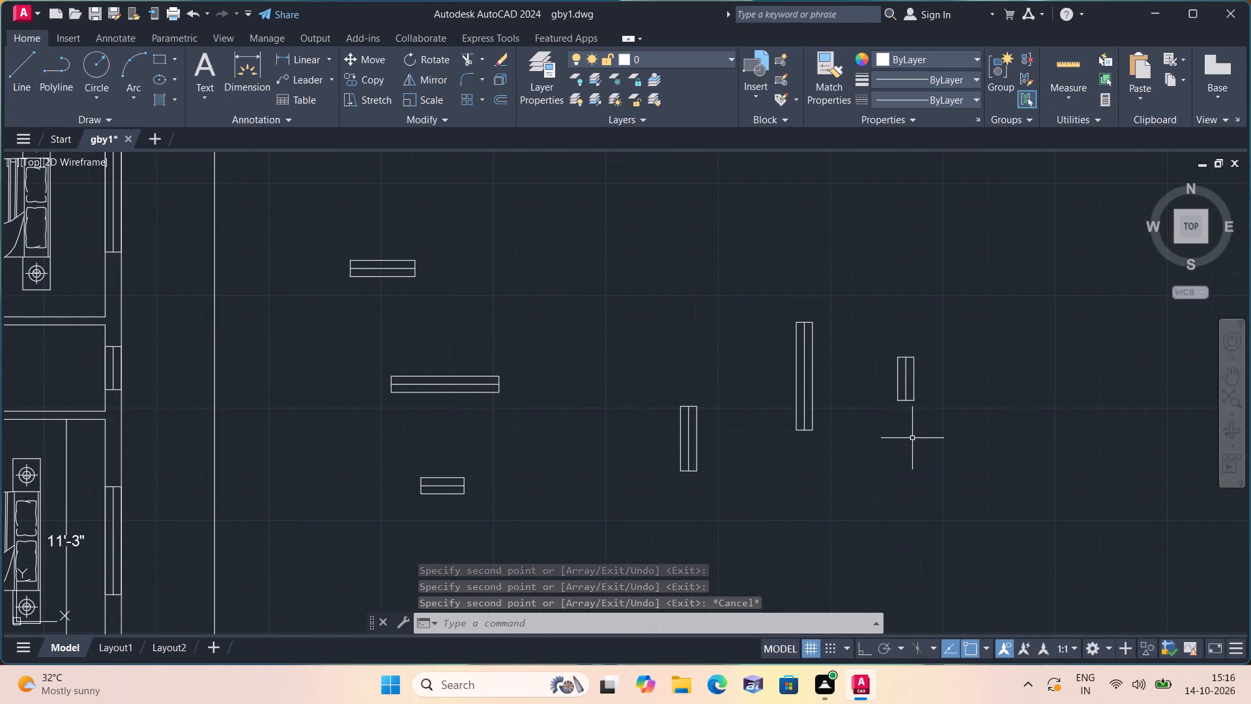
drag(867, 323, 947, 445)
click(973, 488)
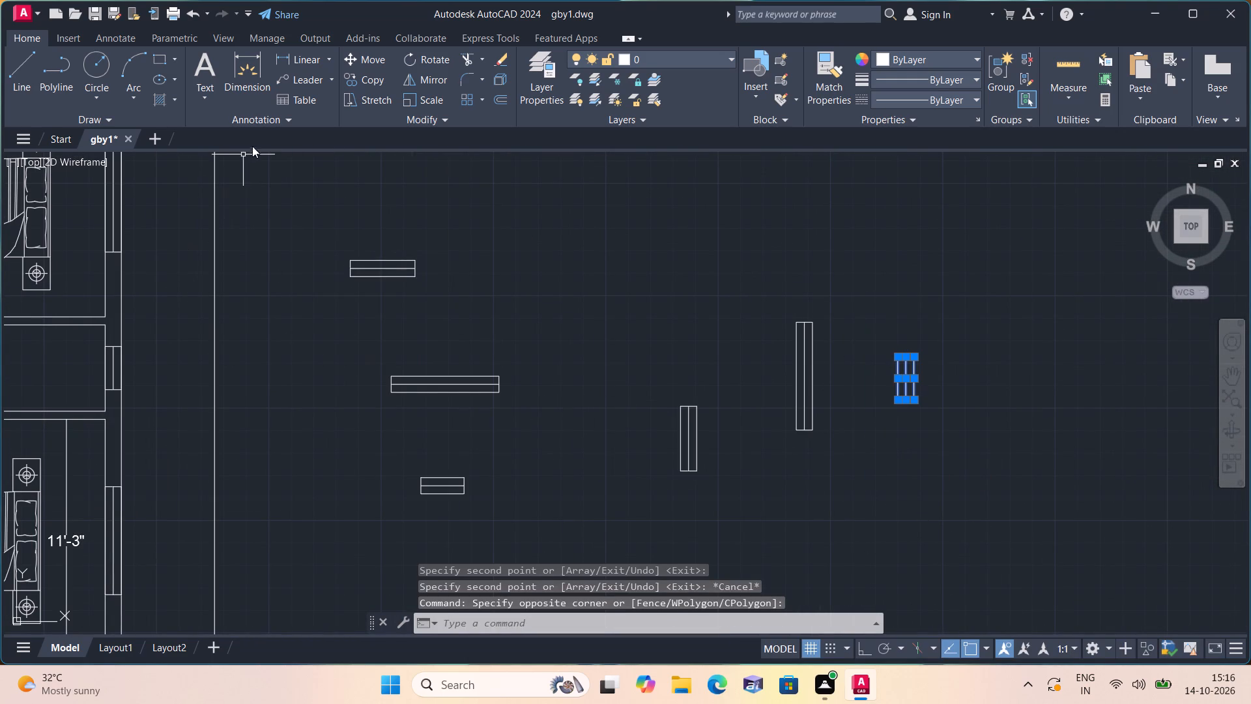
click(381, 80)
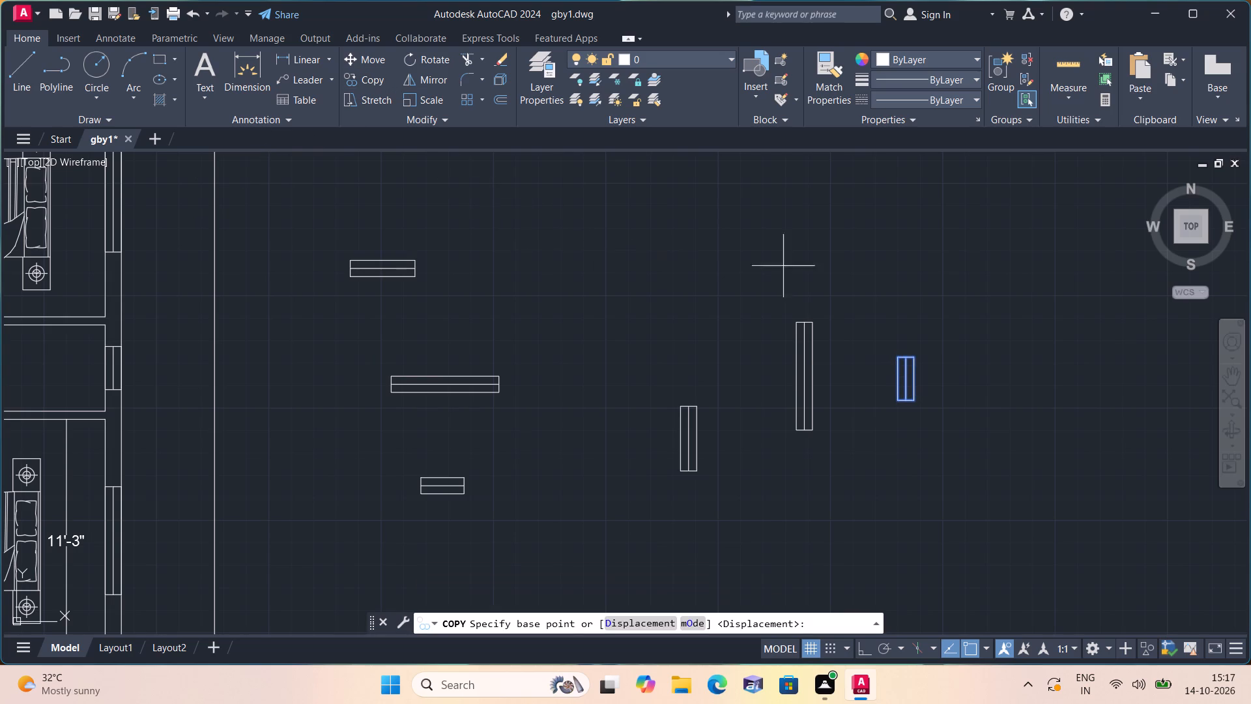
click(918, 375)
scroll(685, 308, down, 3)
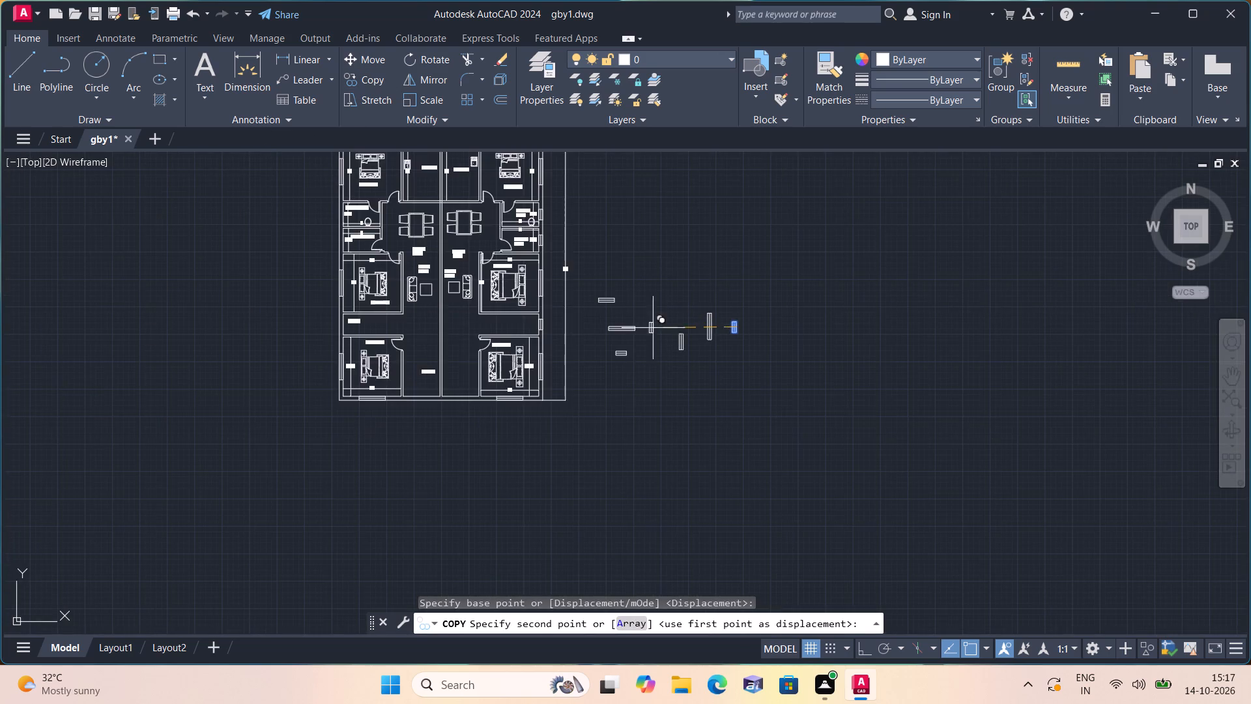
scroll(332, 325, up, 3)
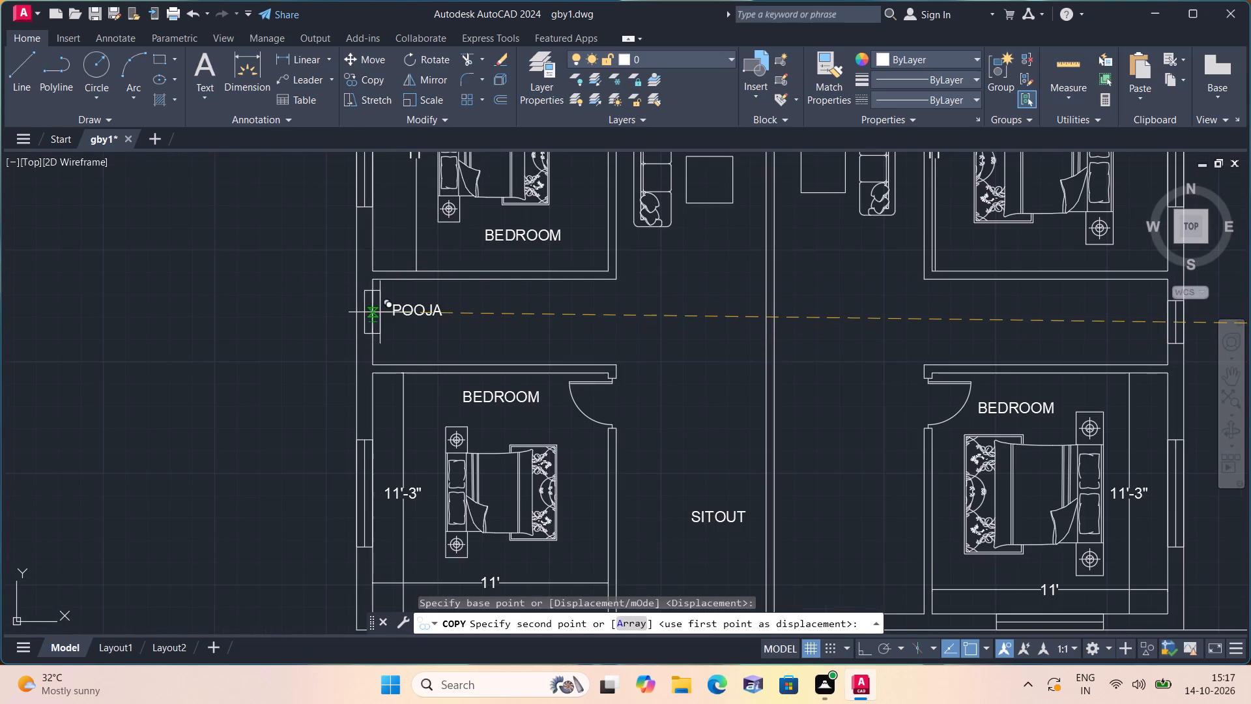
click(375, 323)
Place copies of the short vertical window at the middle of the west walls of the west unit's two toilet/baths.
scroll(354, 269, down, 1)
middle_drag(353, 269, 352, 268)
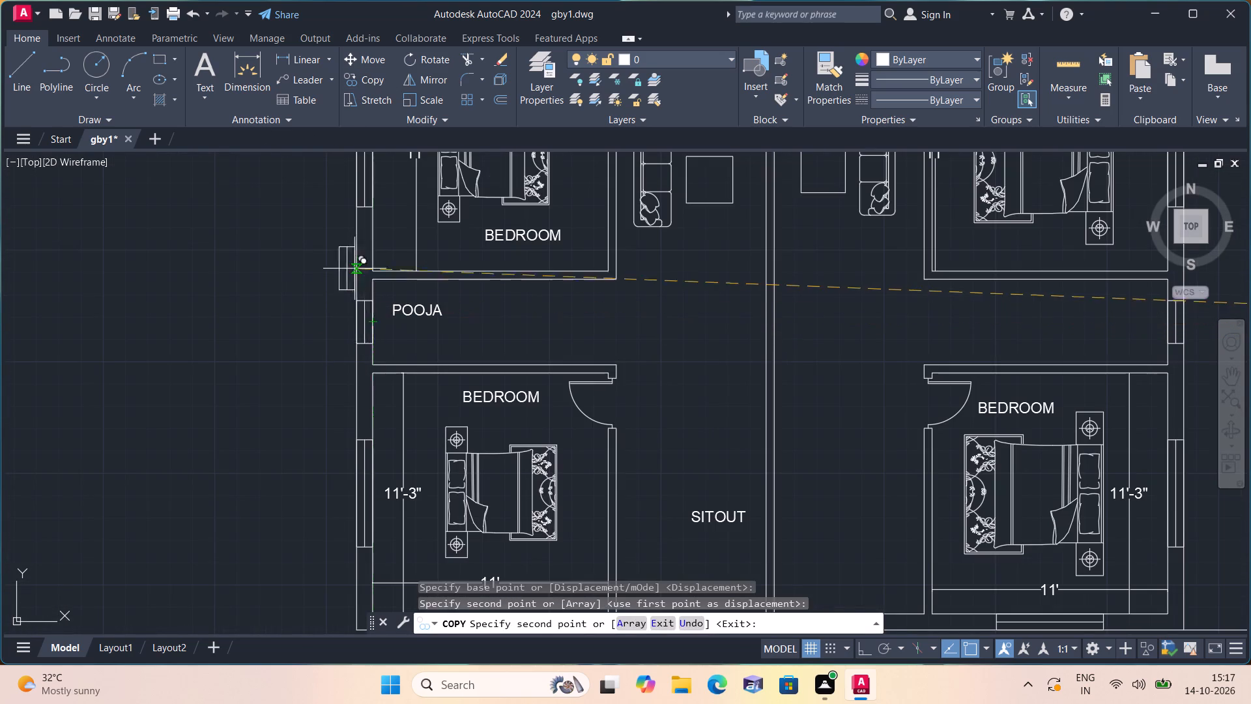
middle_drag(352, 268, 410, 465)
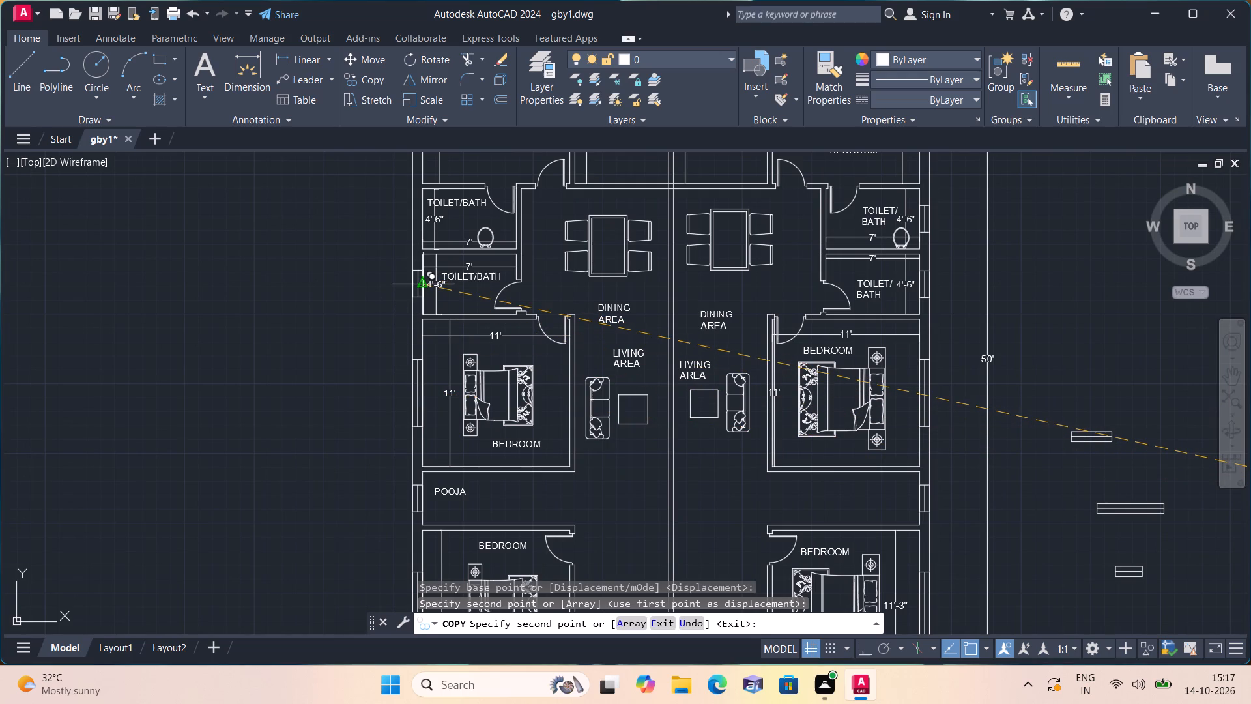
click(424, 287)
middle_drag(437, 349, 471, 491)
scroll(472, 494, down, 2)
scroll(485, 437, up, 2)
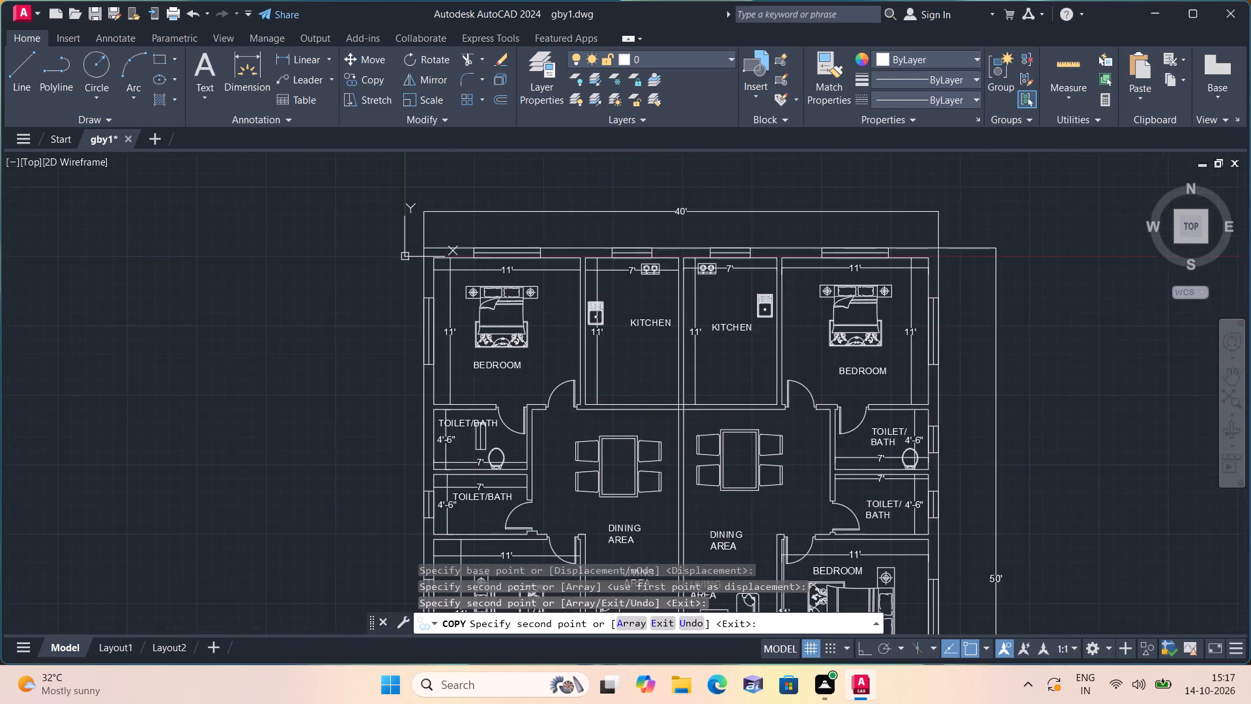
scroll(482, 439, up, 1)
click(403, 439)
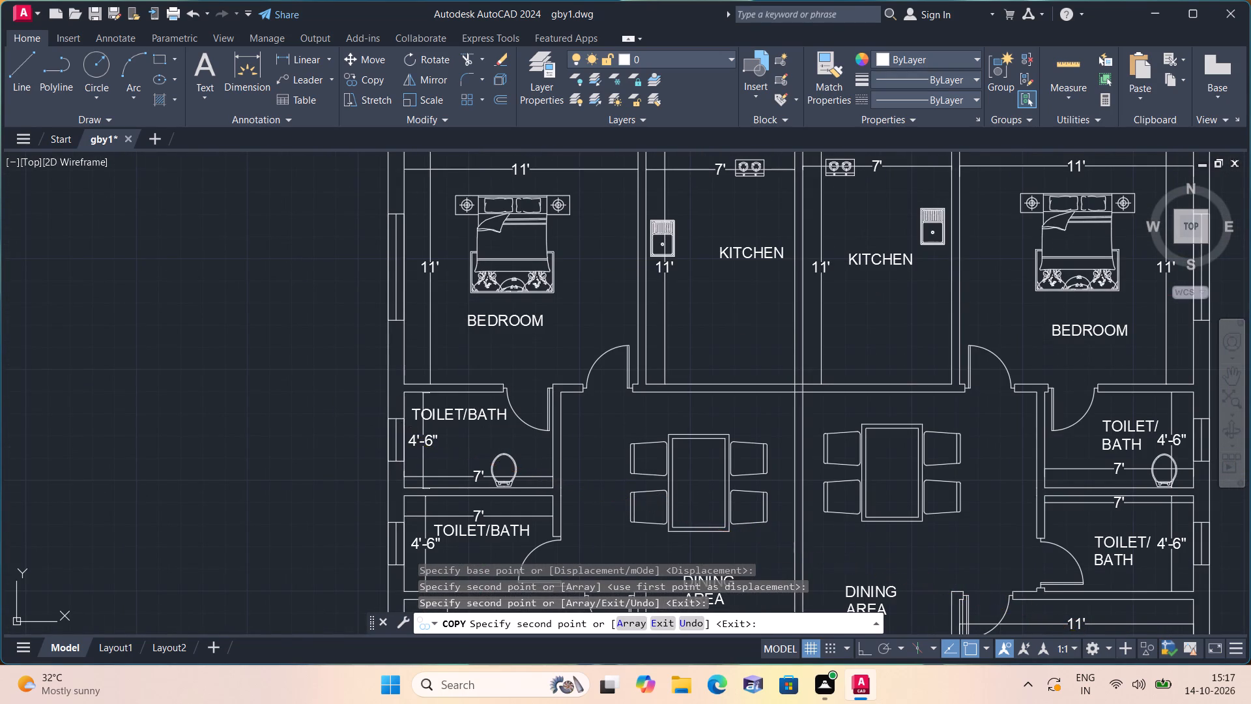
key(Escape)
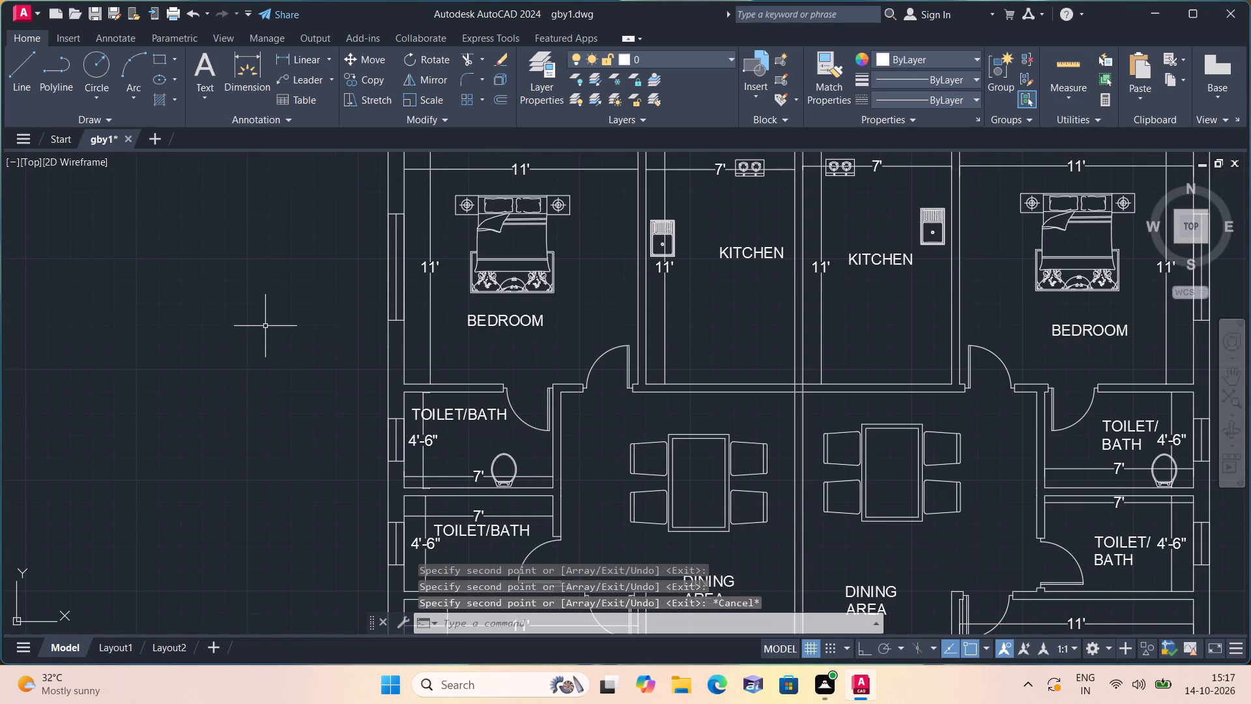
Examine the layout, labels, dimensions and windows from the northern bedrooms and kitchens down to the central bedrooms and pooja room.
middle_drag(583, 370, 420, 530)
scroll(420, 530, up, 1)
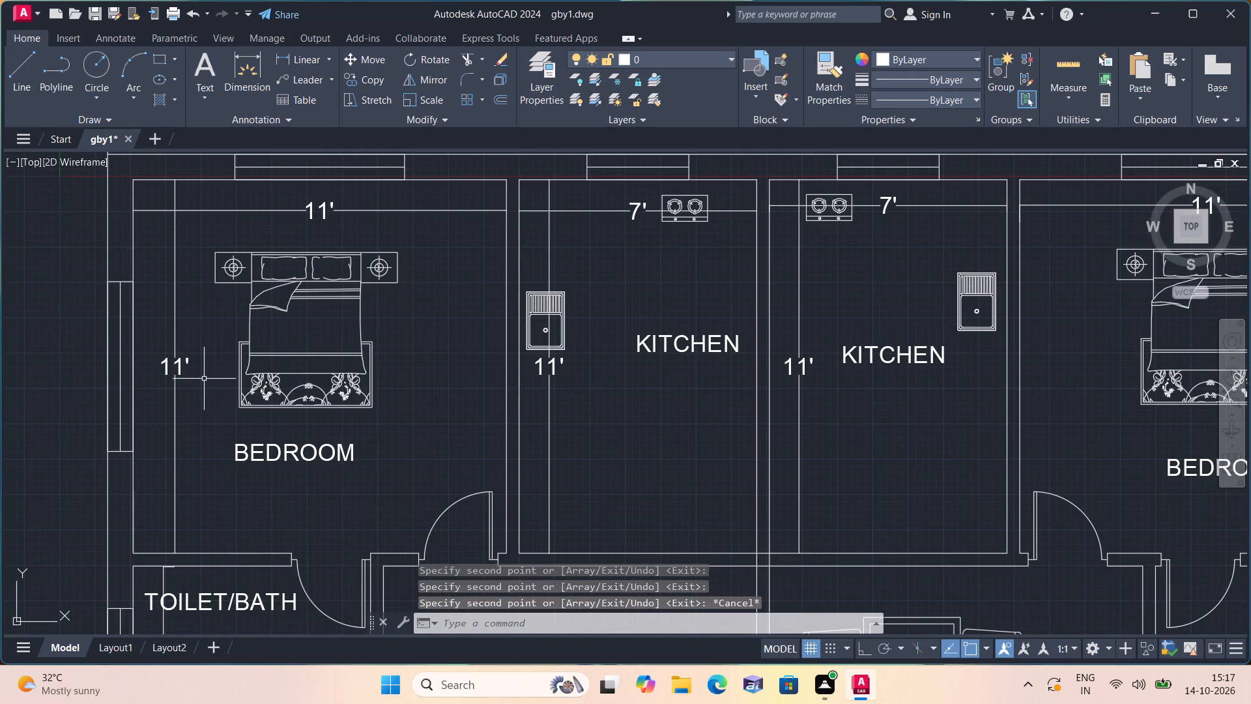
scroll(200, 411, down, 1)
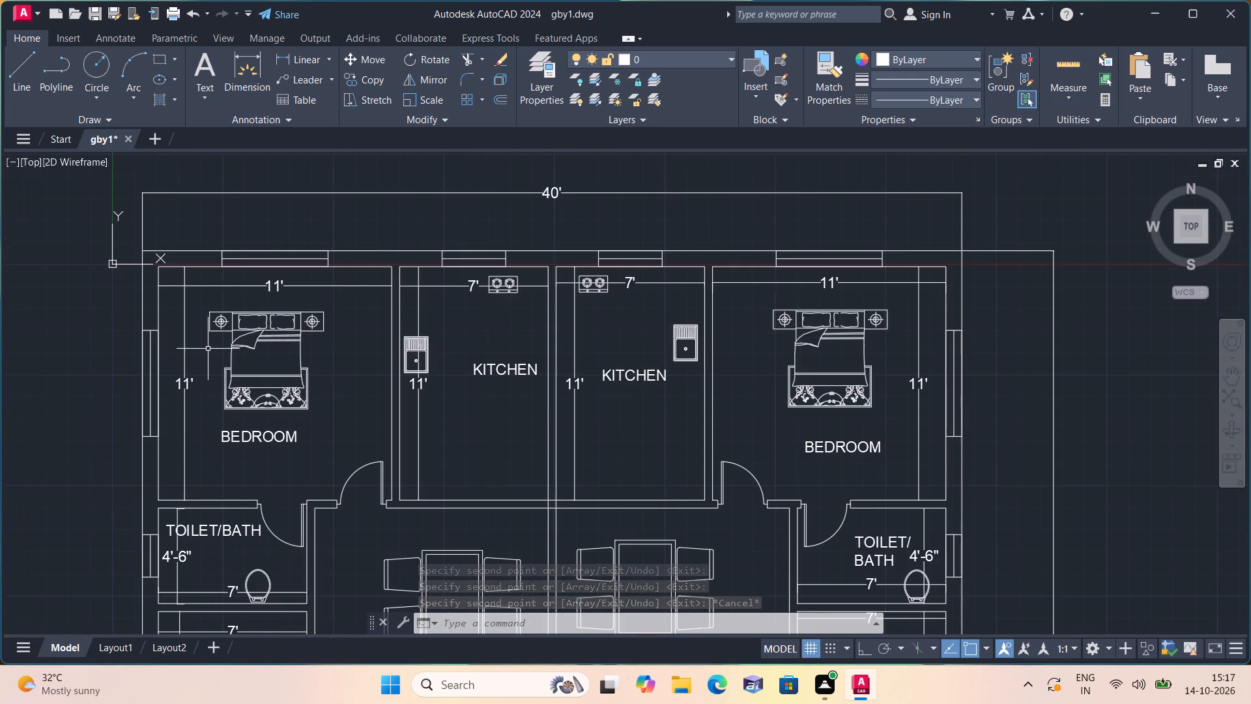
scroll(208, 349, up, 1)
middle_drag(205, 351, 197, 368)
scroll(545, 365, down, 1)
middle_drag(545, 366, 432, 374)
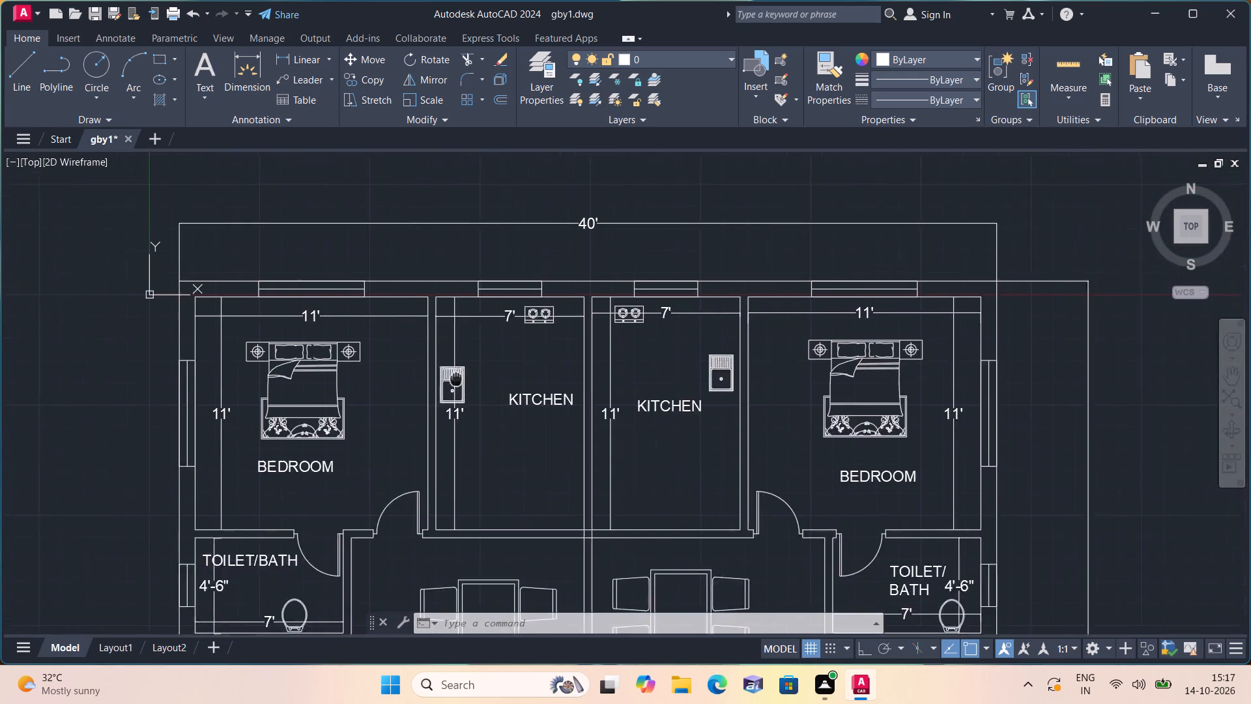
middle_drag(432, 374, 349, 347)
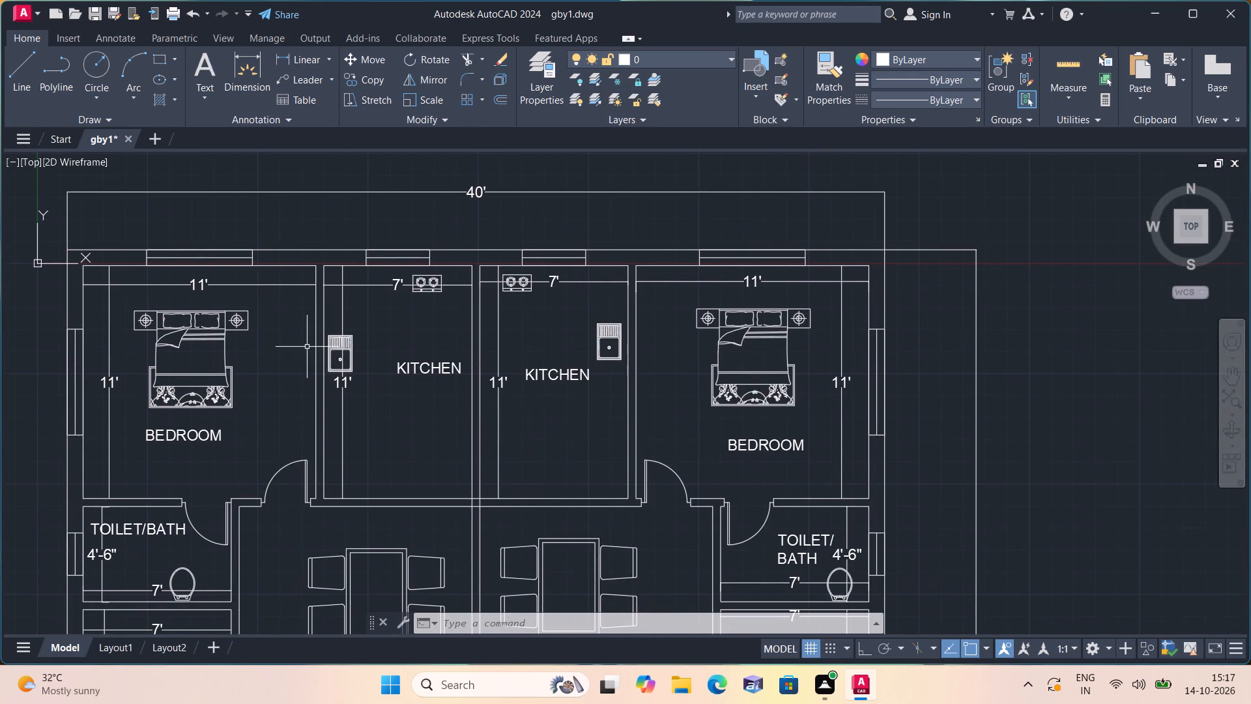
middle_drag(152, 400, 179, 374)
middle_drag(583, 377, 571, 361)
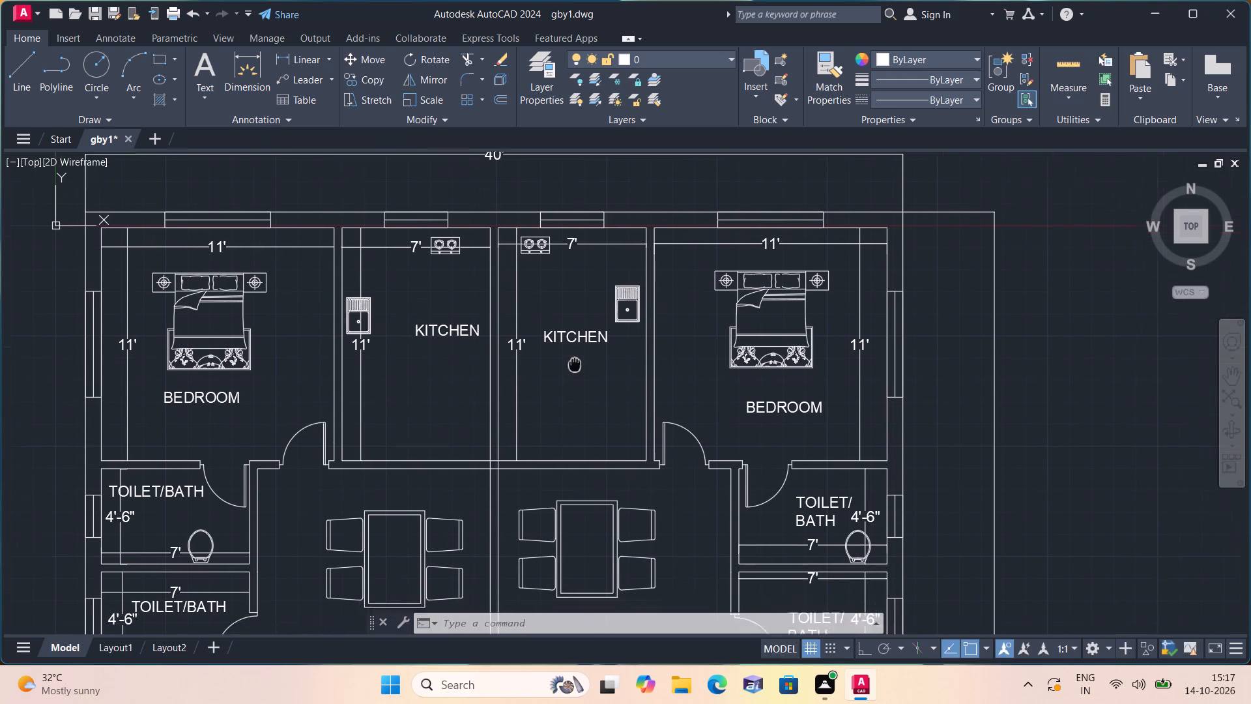
middle_drag(571, 361, 550, 319)
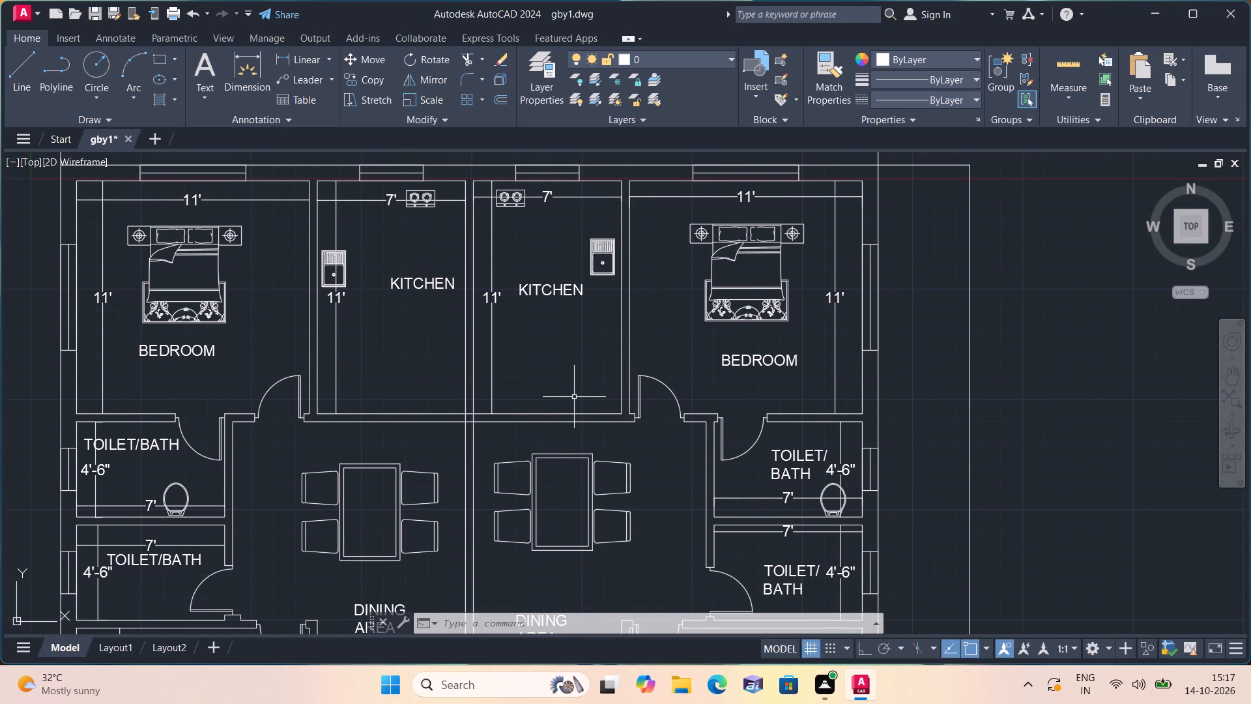
middle_drag(563, 371, 567, 296)
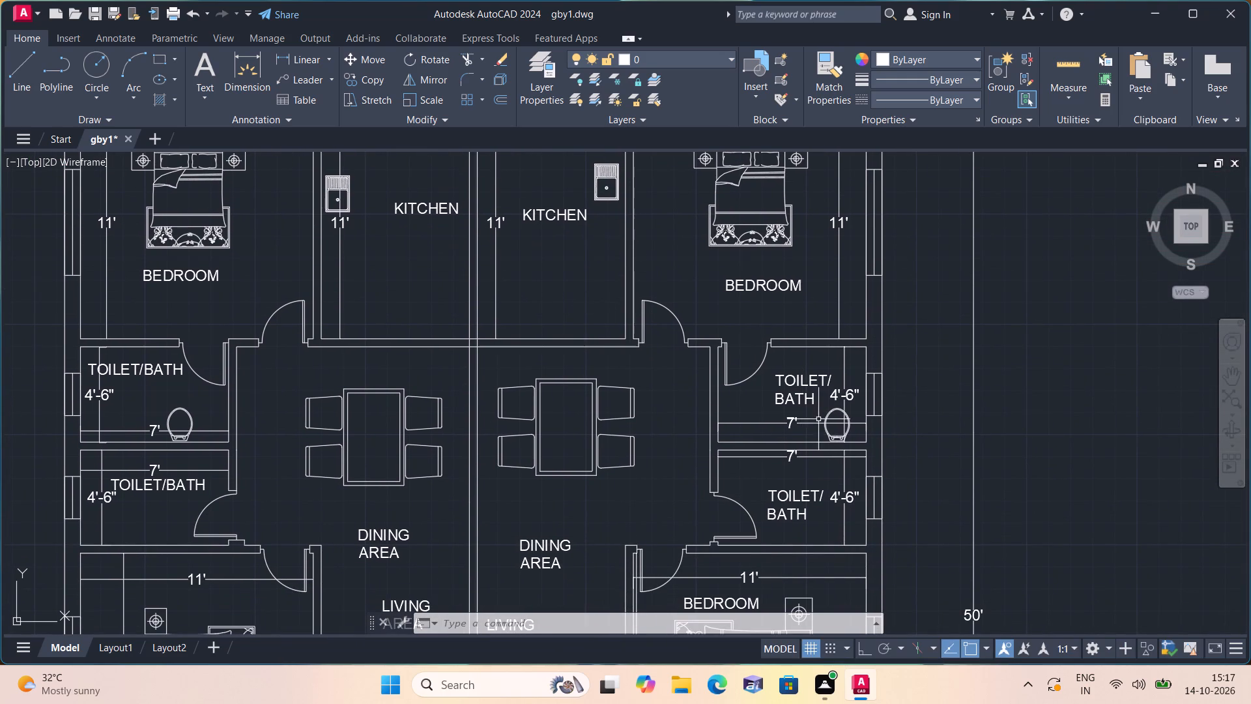
scroll(781, 465, up, 2)
click(826, 443)
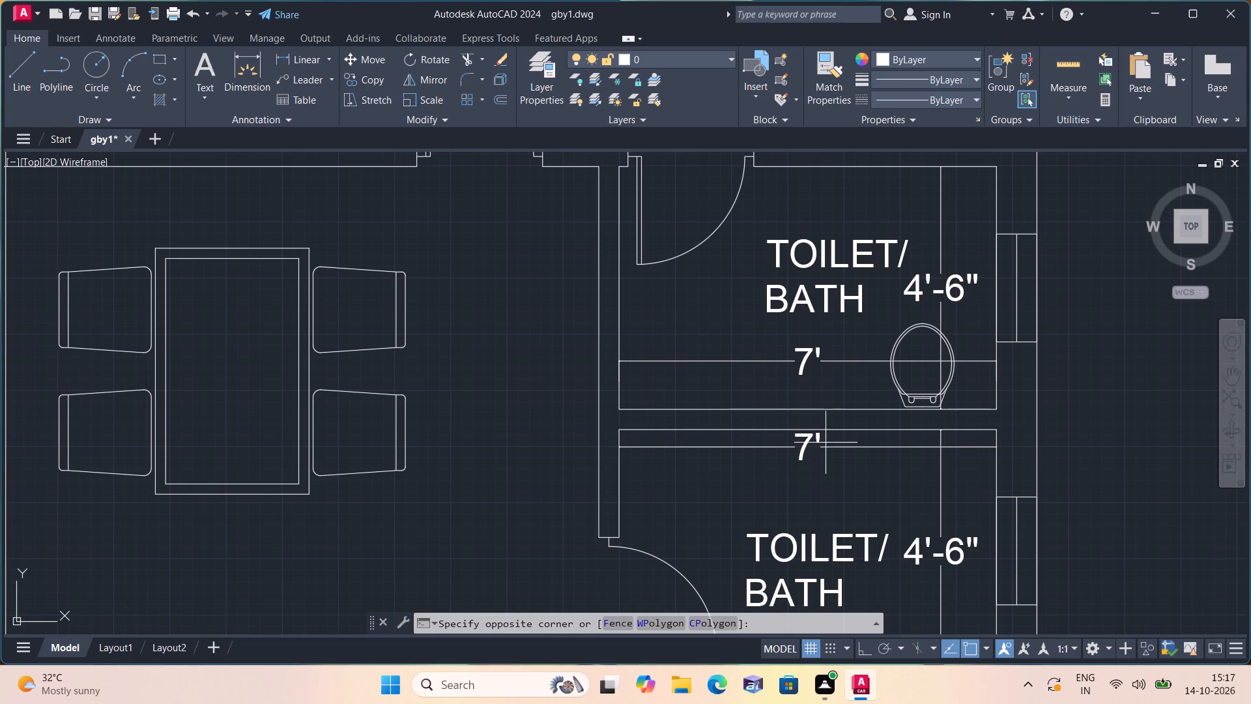
click(826, 441)
scroll(850, 437, down, 1)
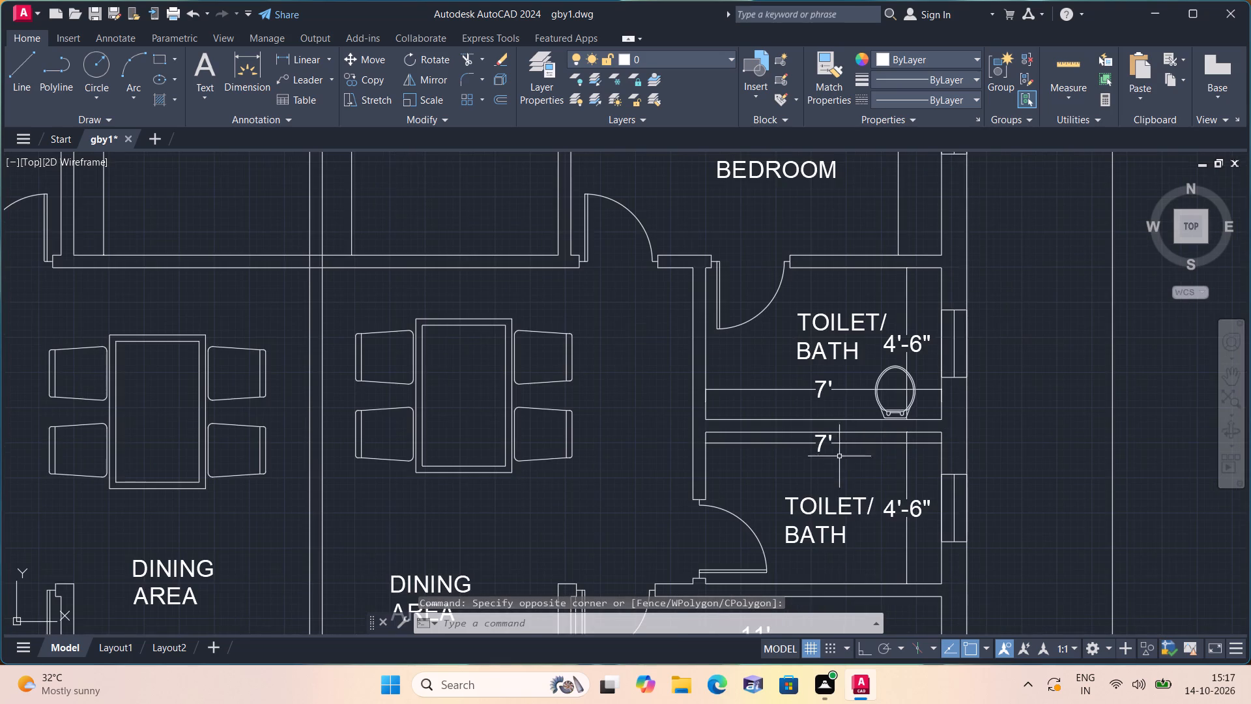
middle_drag(839, 488, 791, 380)
scroll(790, 376, down, 1)
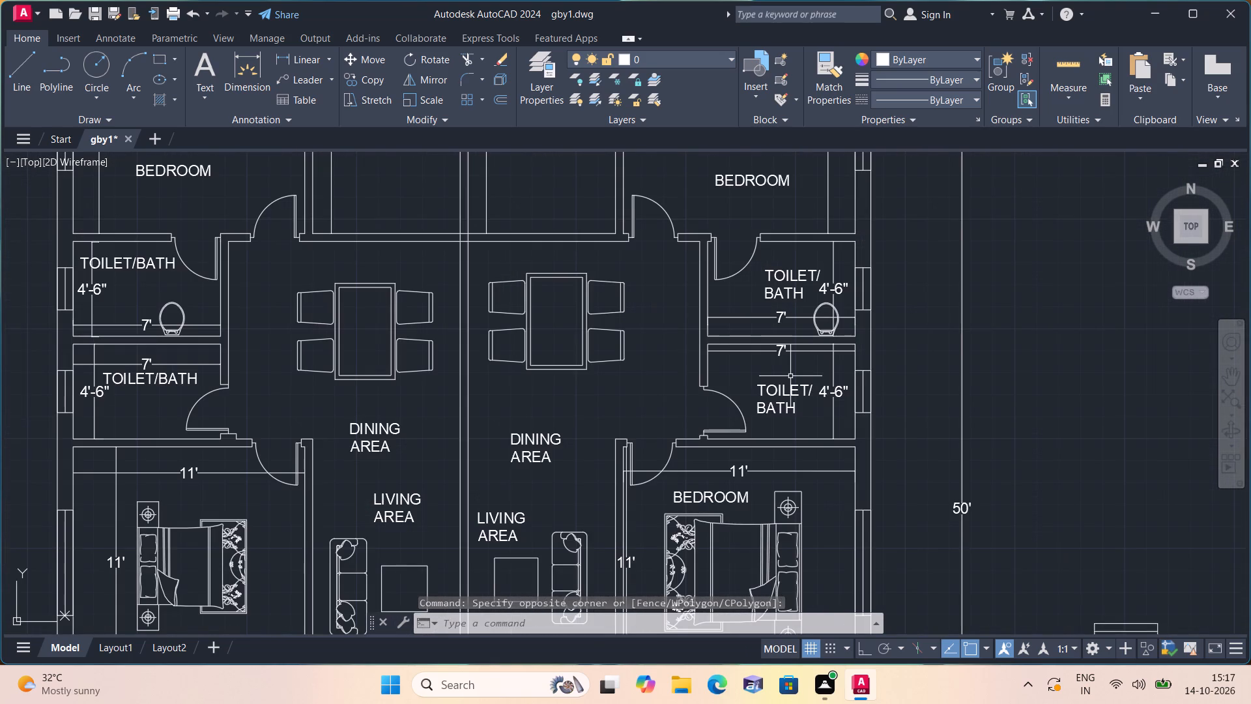
scroll(772, 400, down, 1)
middle_drag(780, 437, 763, 374)
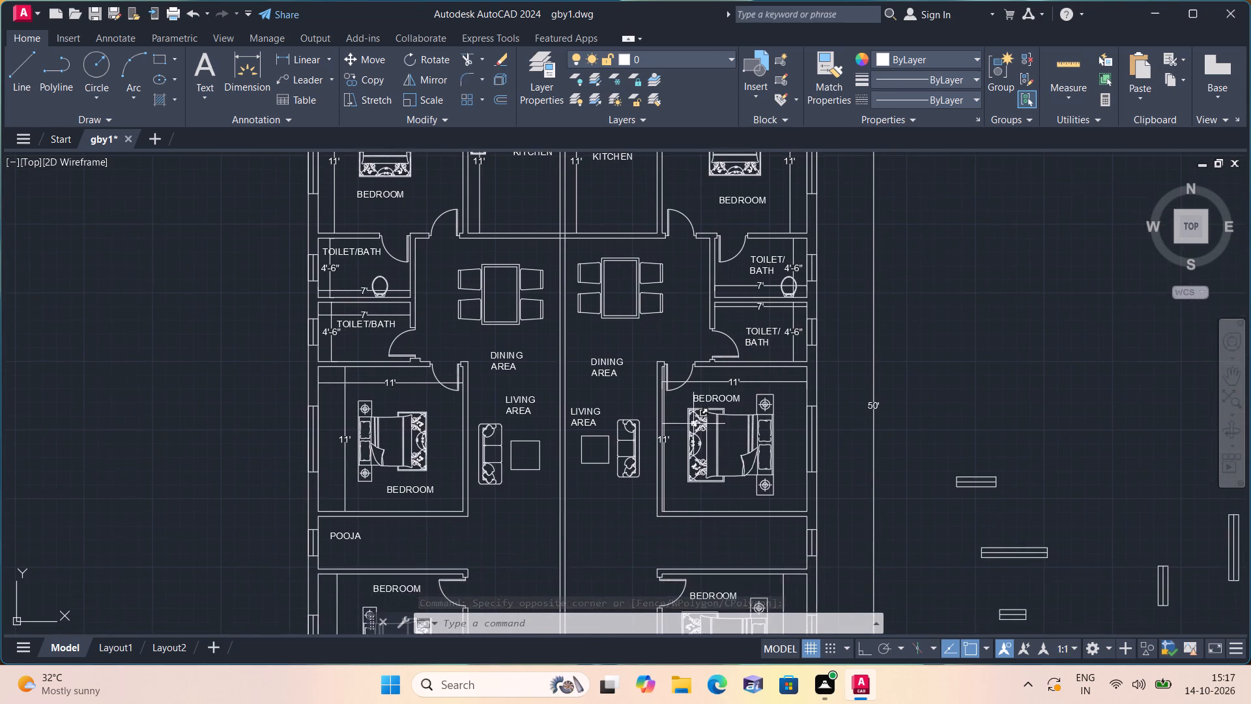
Turn on Ortho and shift the vertical 11' dimension in the east unit's central bedroom slightly east, away from the west wall.
scroll(693, 426, up, 4)
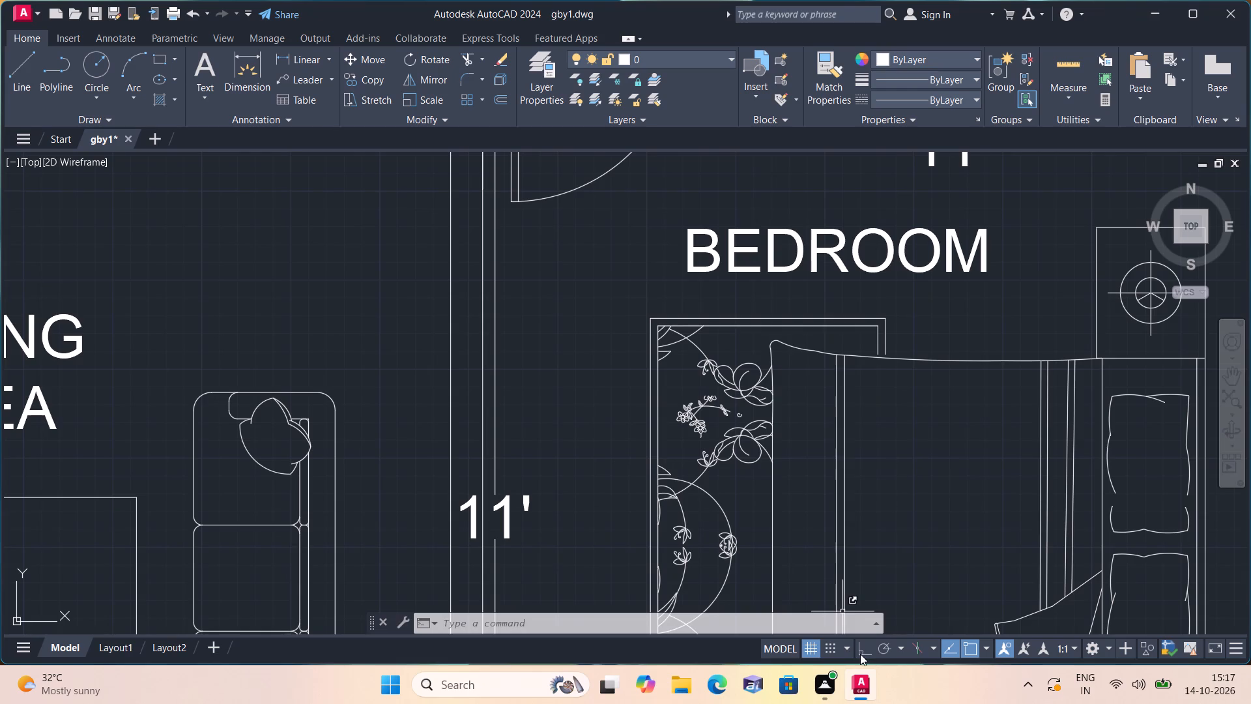
click(863, 652)
click(495, 484)
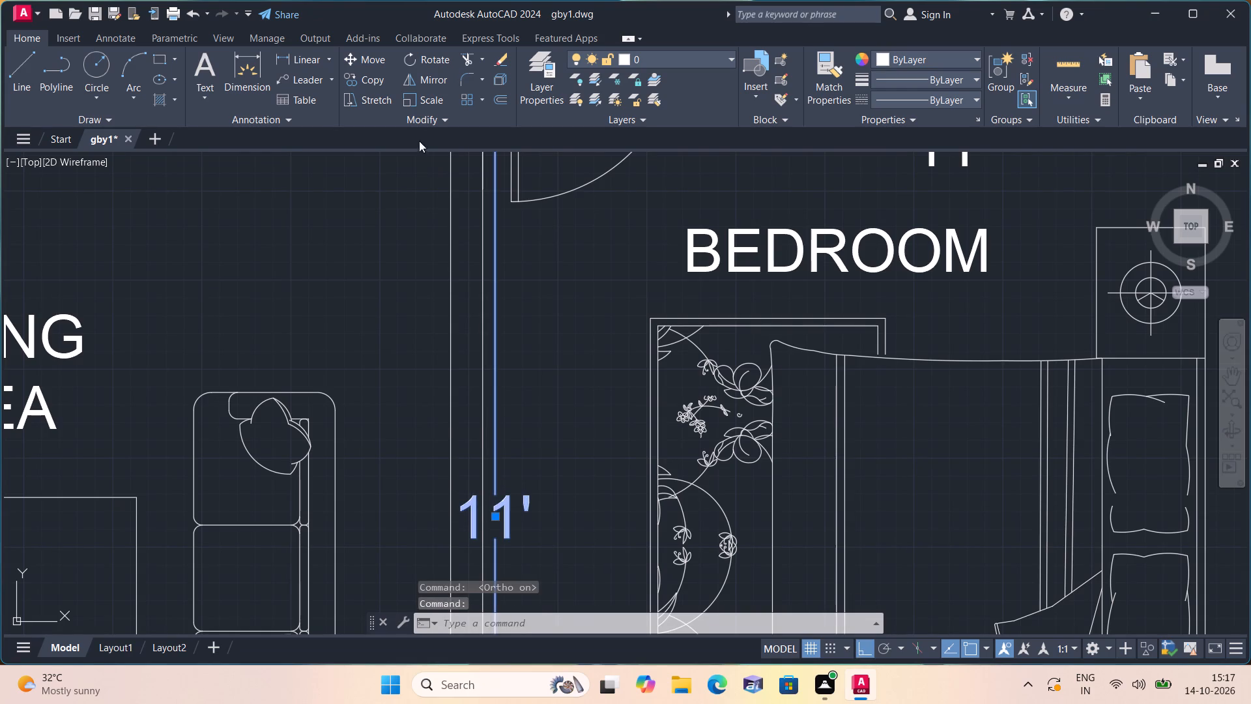
click(367, 65)
scroll(463, 280, down, 2)
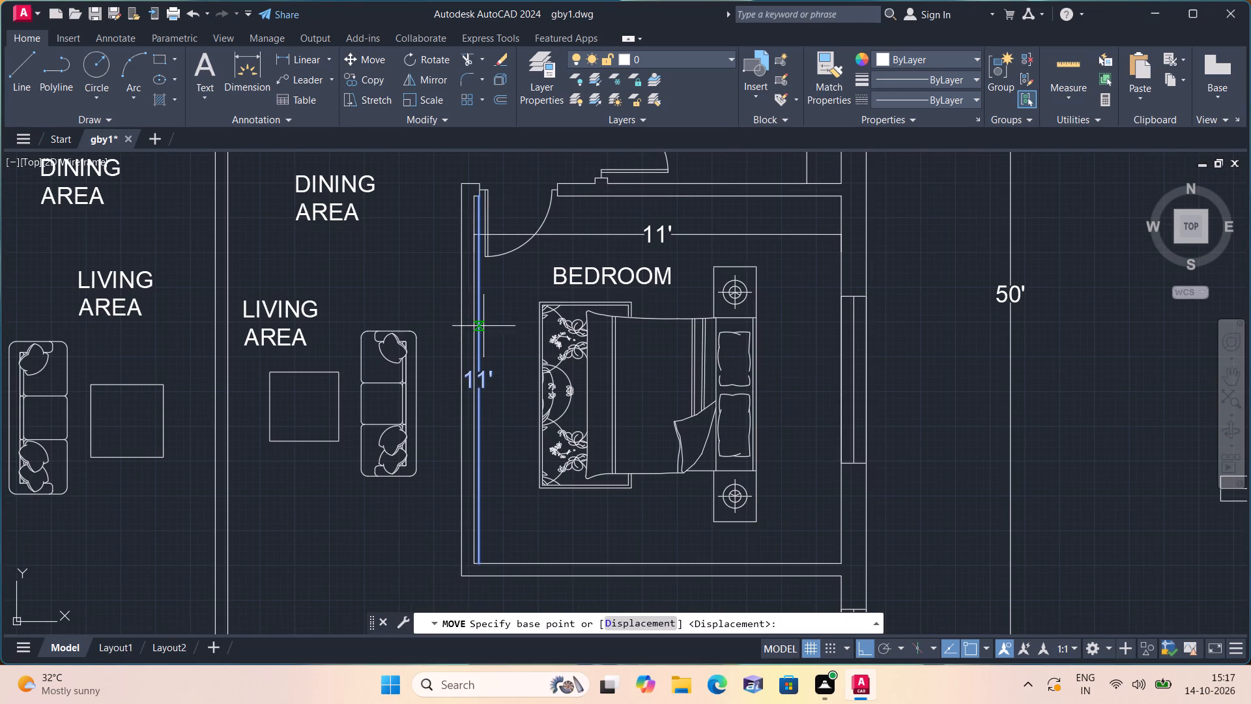
click(482, 323)
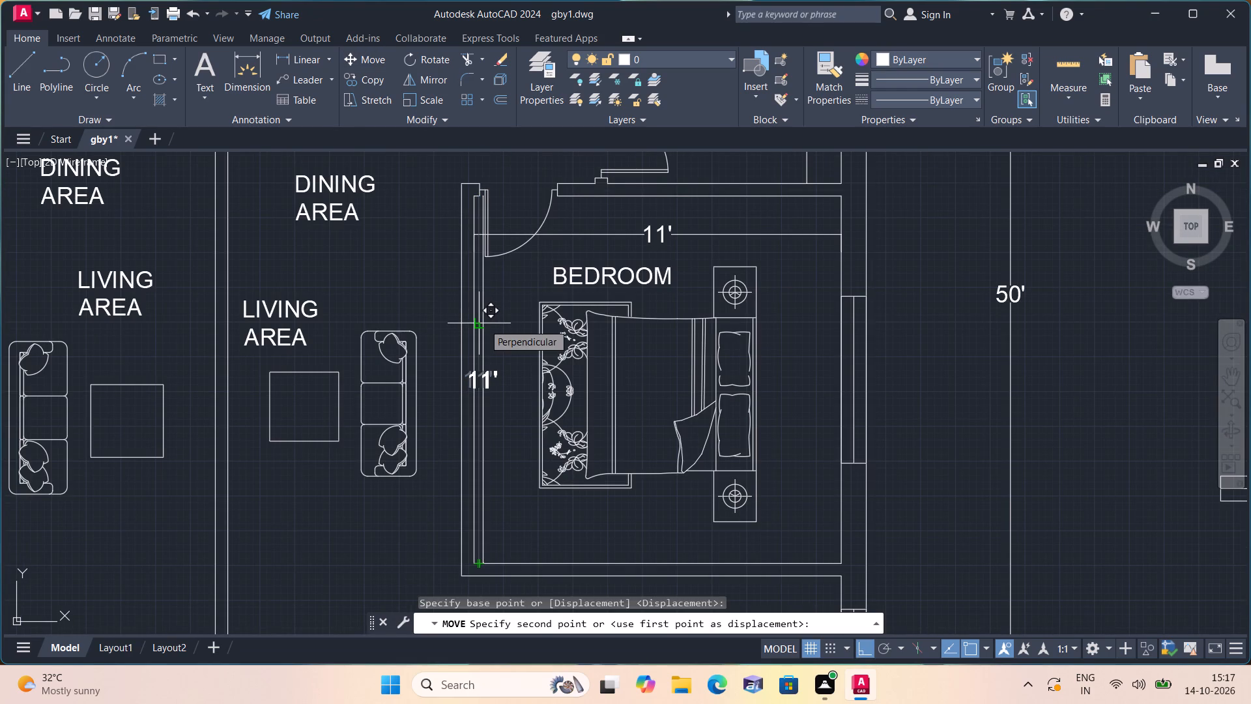
click(483, 323)
scroll(473, 346, up, 2)
click(487, 346)
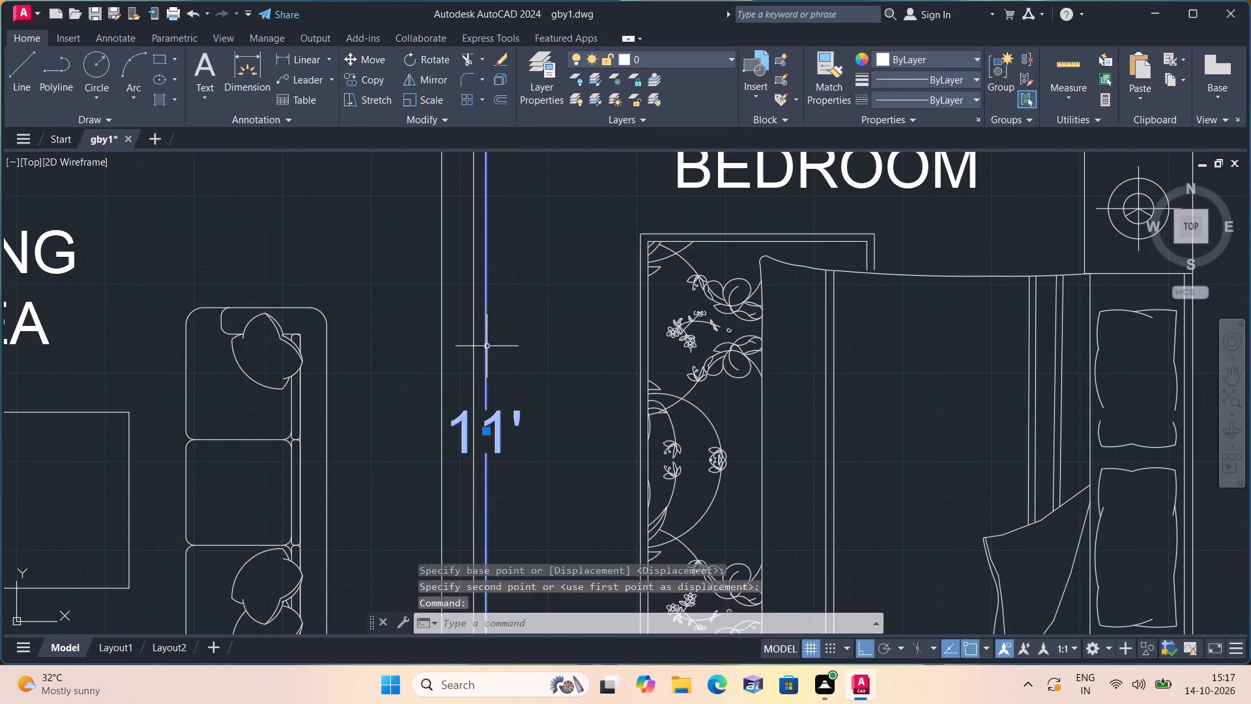
scroll(488, 321, down, 1)
click(368, 54)
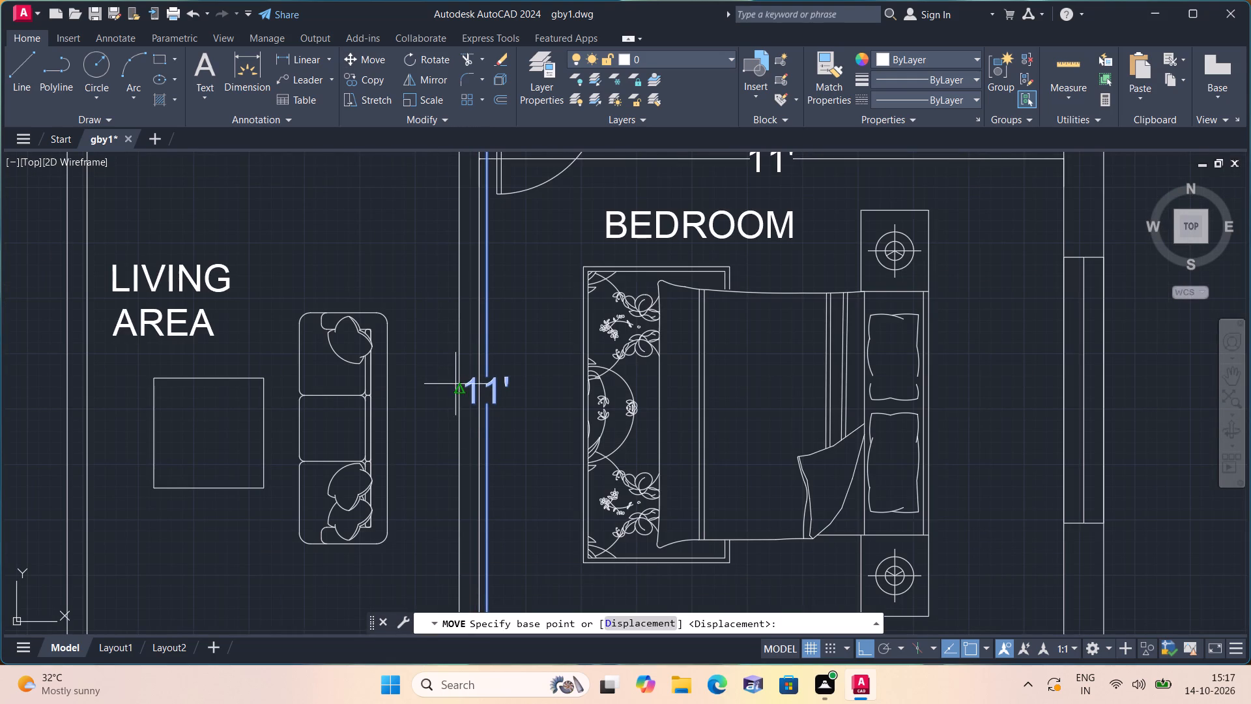
click(487, 426)
click(498, 426)
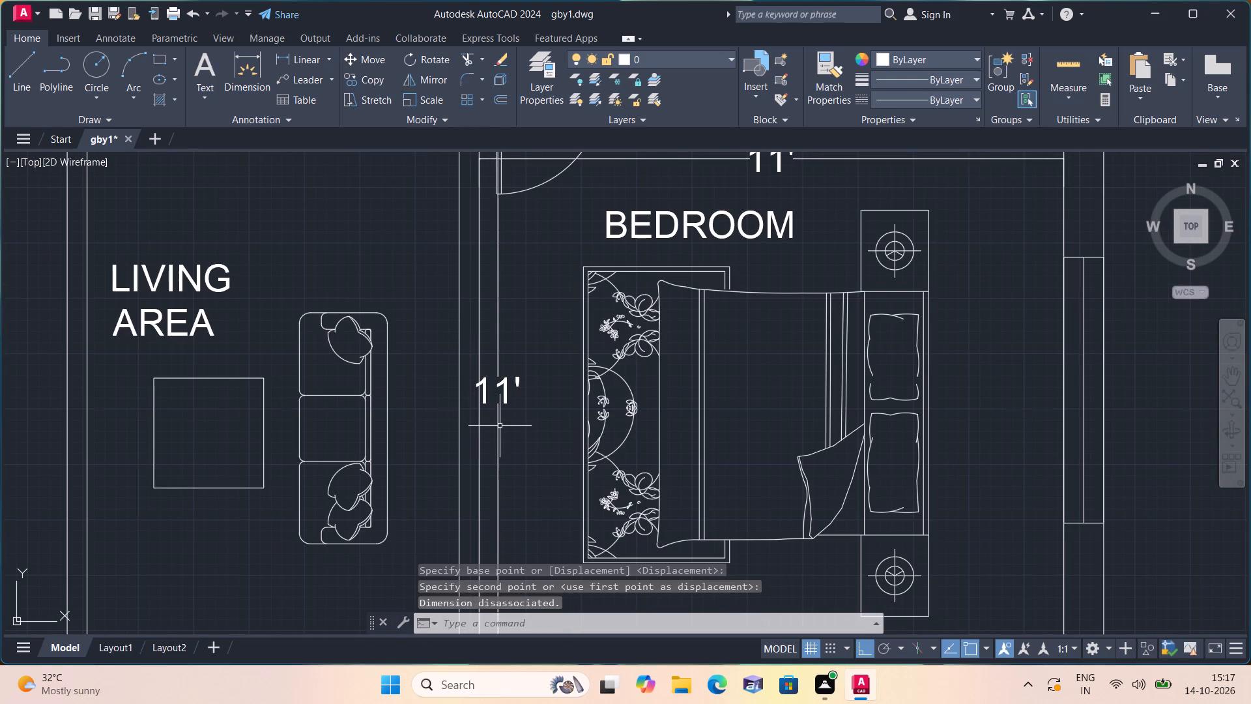
Move the same vertical 11' dimension about 9' east, into the gap between the bed and the bedroom's east wall.
scroll(485, 418, up, 1)
click(498, 420)
triple_click(504, 420)
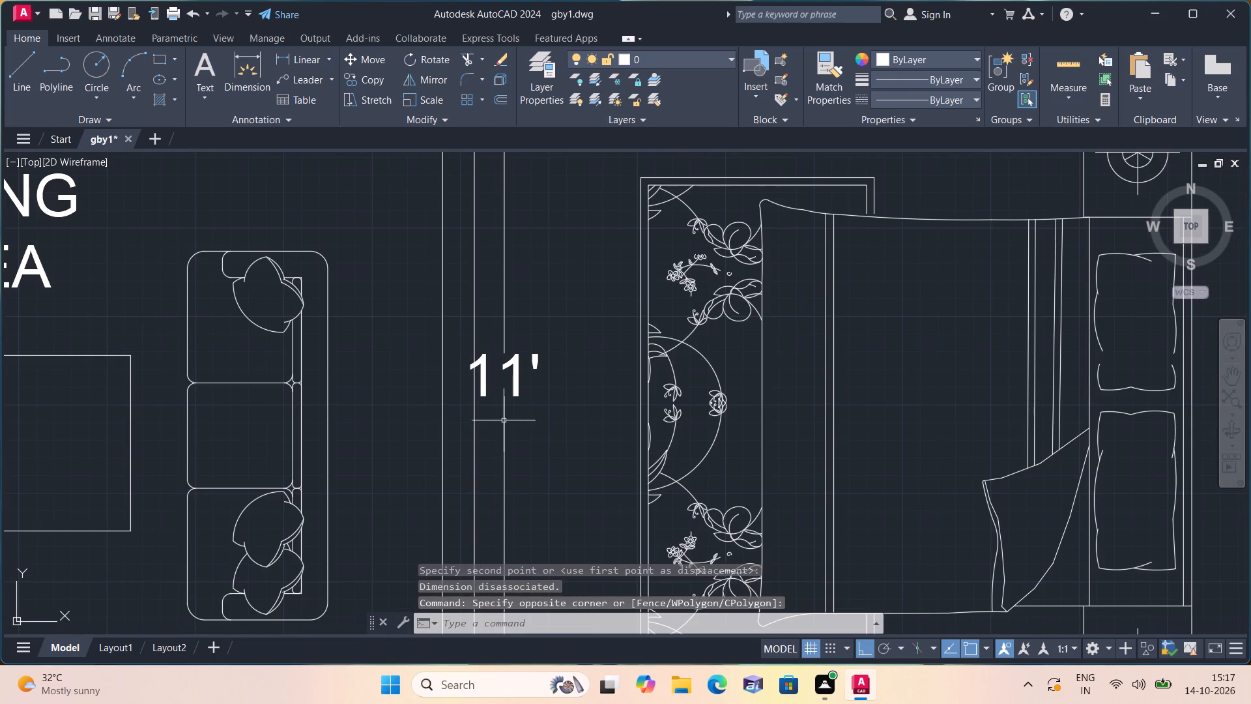
click(368, 53)
scroll(455, 301, down, 1)
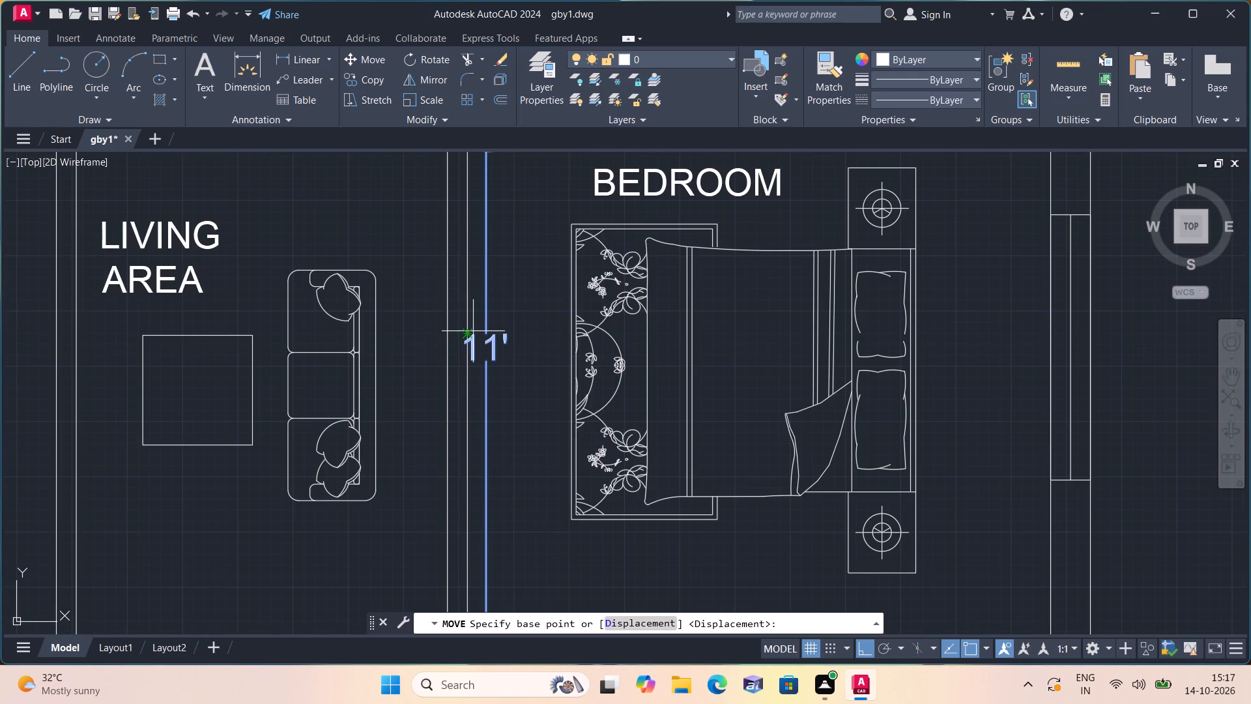
scroll(473, 331, down, 1)
click(480, 335)
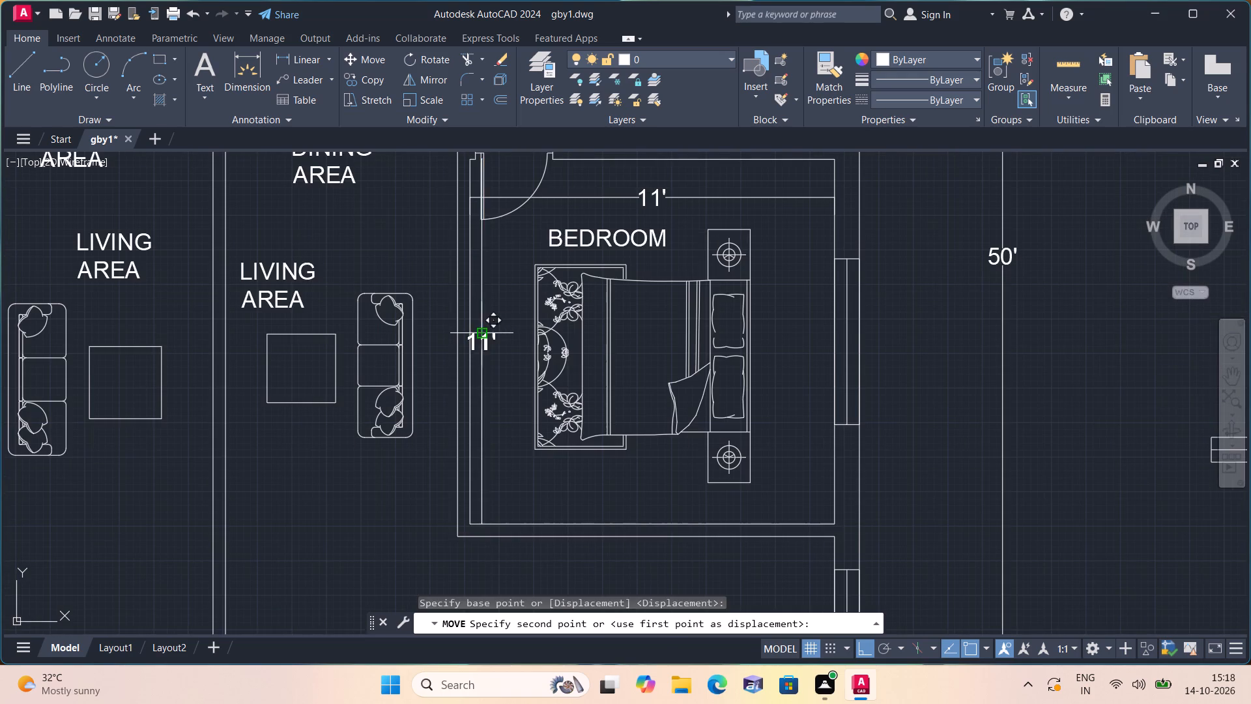
click(783, 342)
Examine both units from the northern bedrooms and kitchens down to the pooja room and southern bedrooms, checking the dimensions in each room.
scroll(622, 315, down, 2)
middle_drag(439, 293, 526, 433)
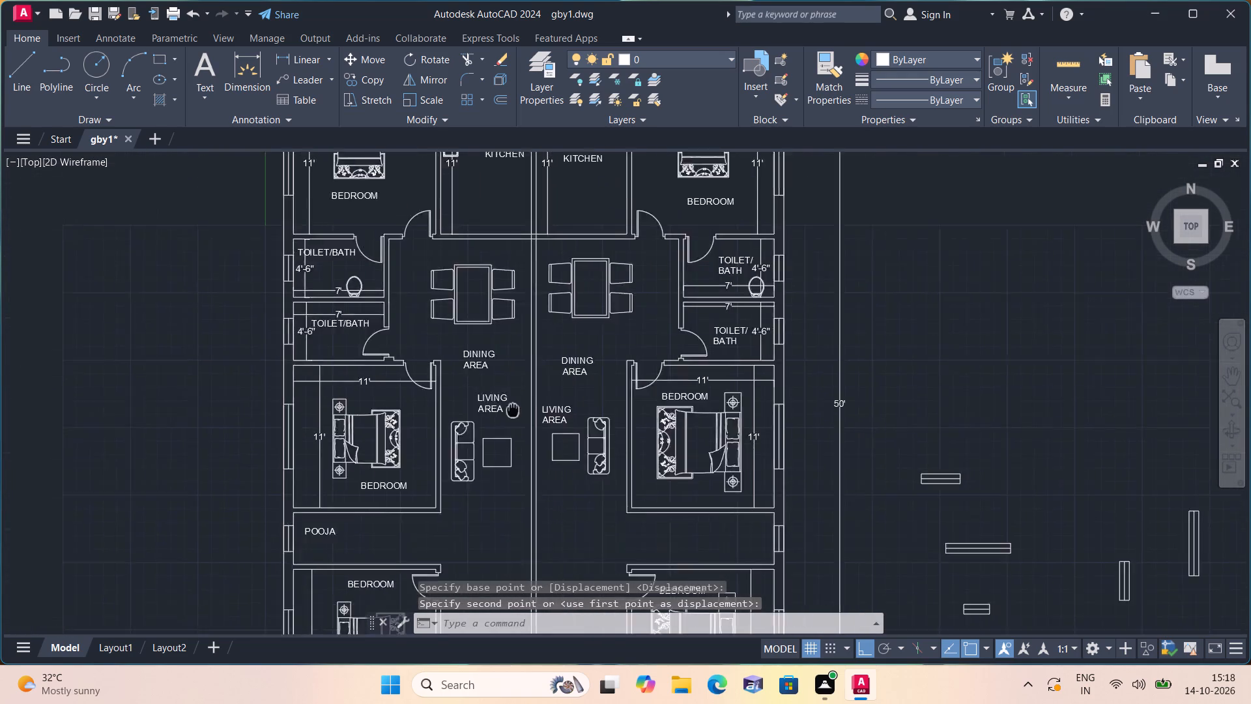
middle_drag(526, 433, 551, 475)
middle_drag(345, 260, 369, 354)
scroll(414, 300, up, 1)
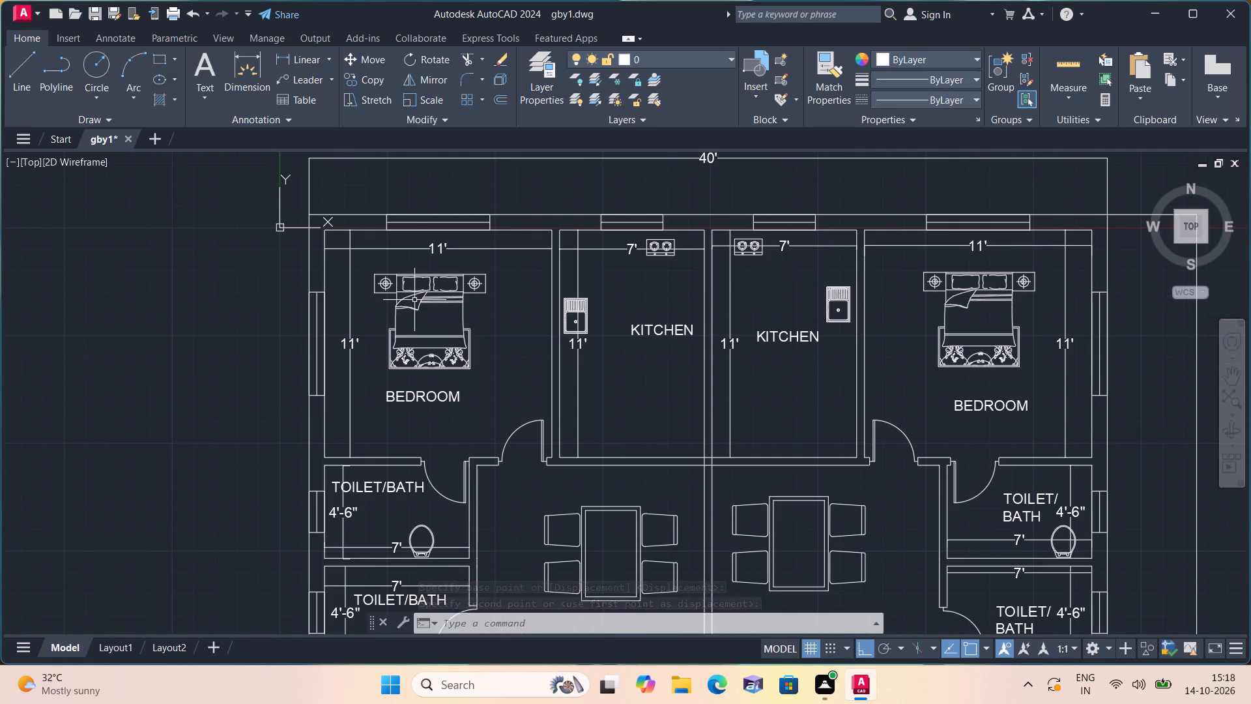
middle_drag(687, 363, 641, 339)
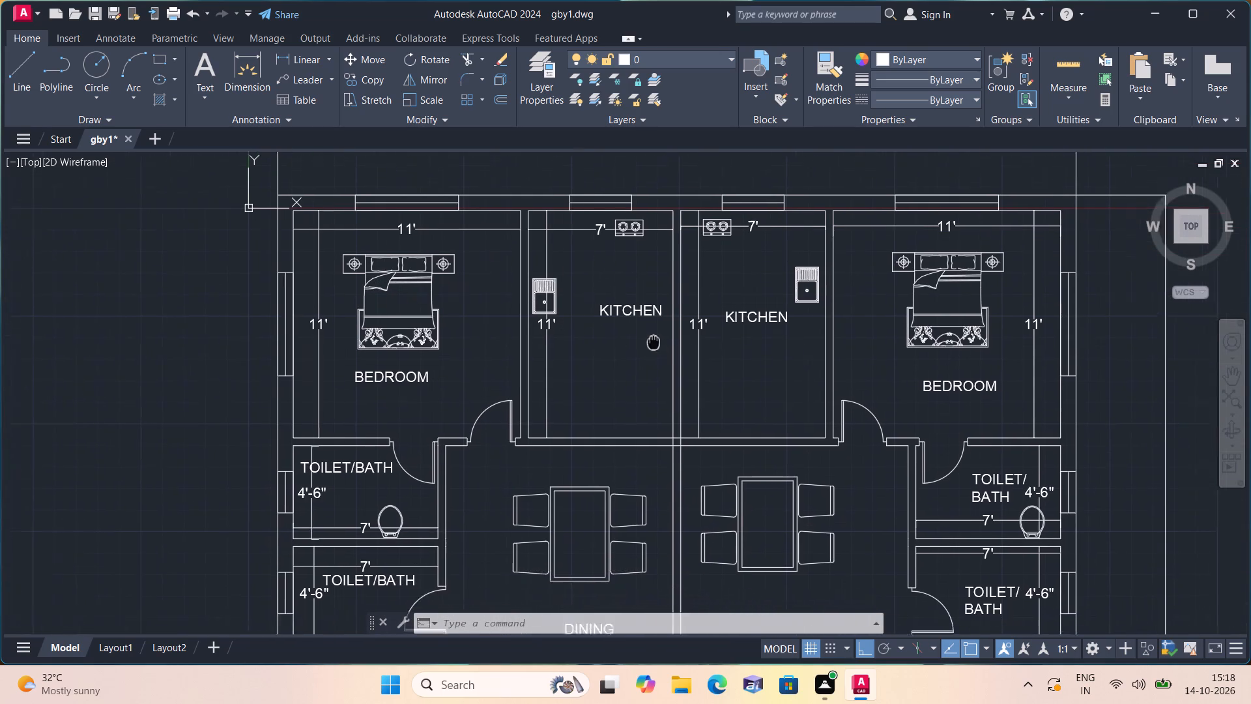
middle_drag(641, 339, 543, 321)
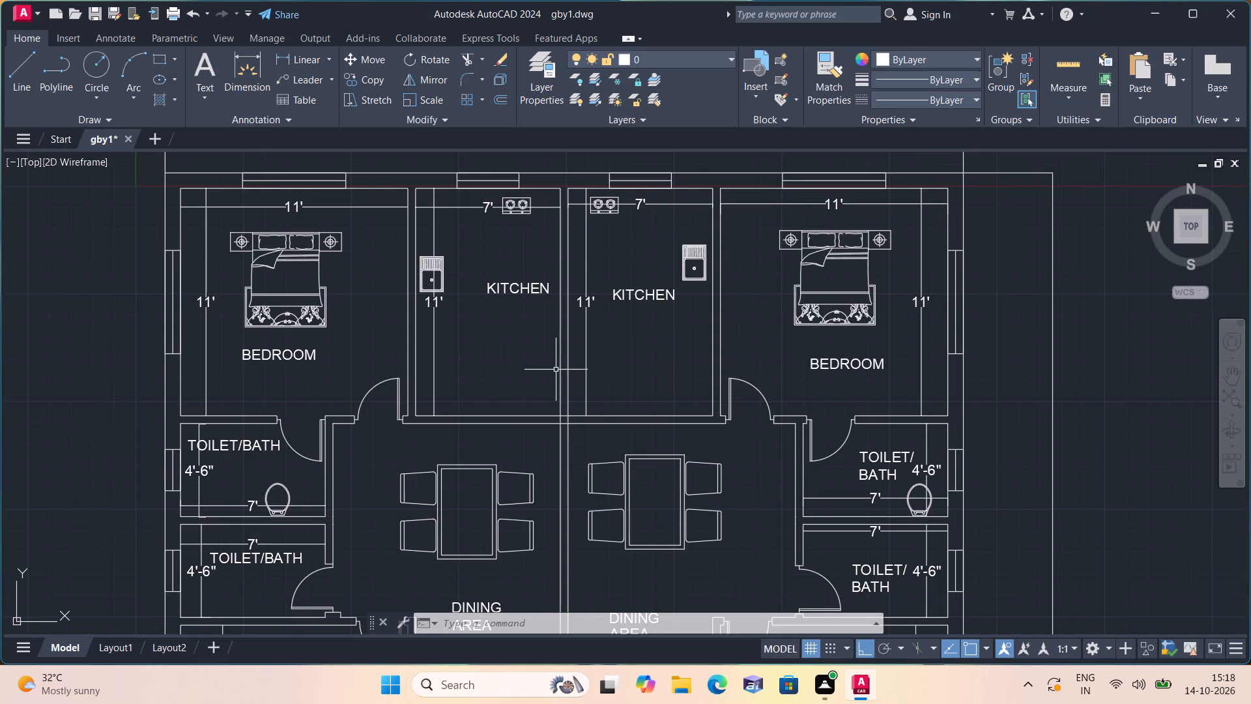
middle_drag(554, 363, 574, 282)
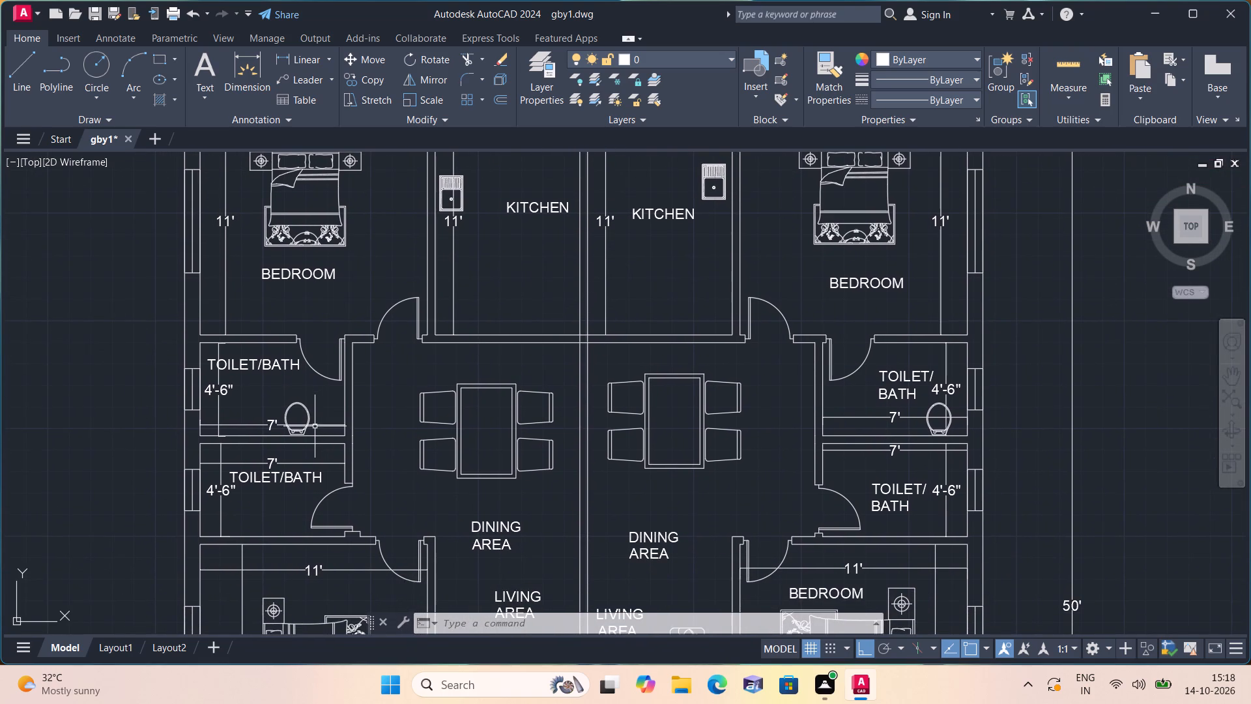
middle_drag(310, 425, 323, 321)
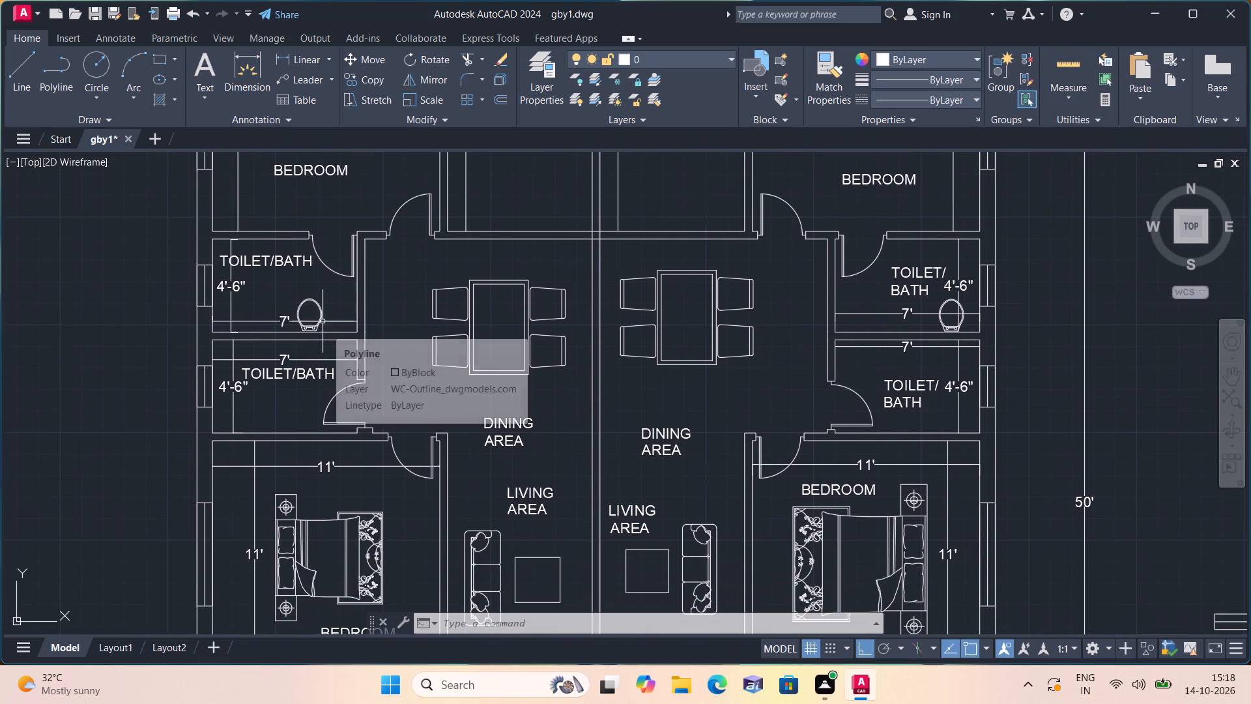
middle_drag(315, 439, 332, 315)
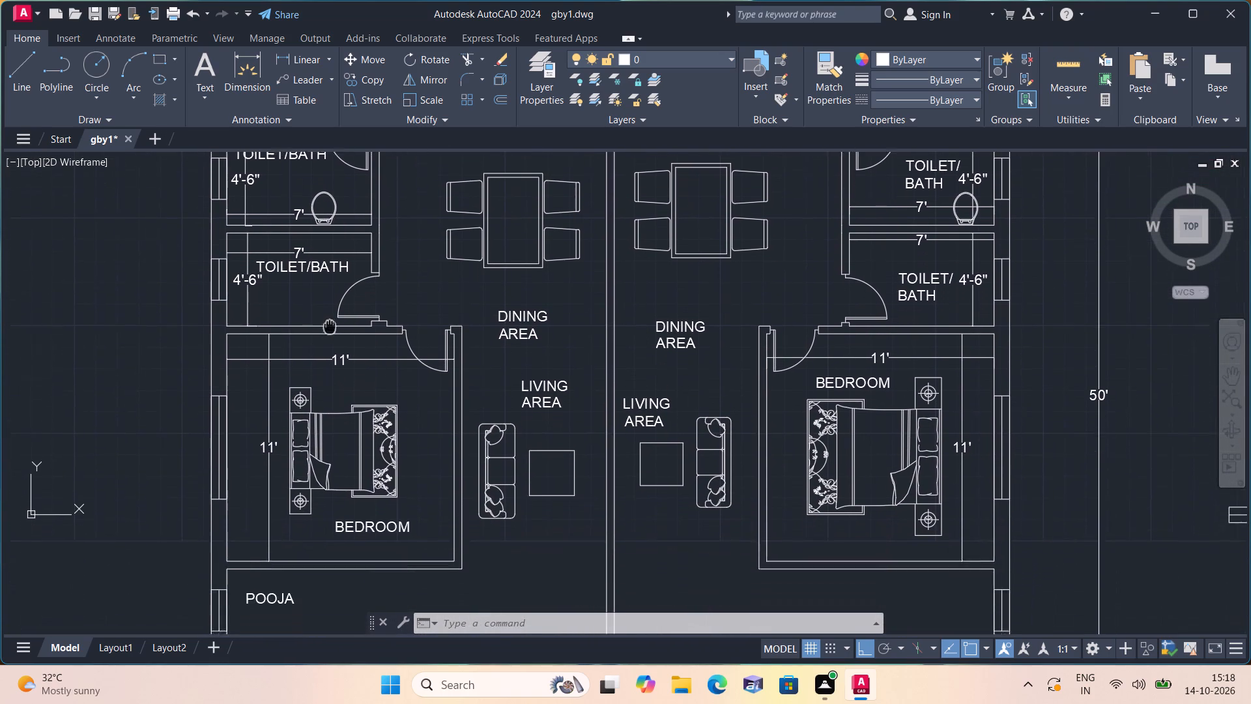
middle_drag(332, 315, 332, 310)
scroll(354, 431, down, 1)
middle_drag(351, 420, 352, 229)
scroll(333, 314, up, 1)
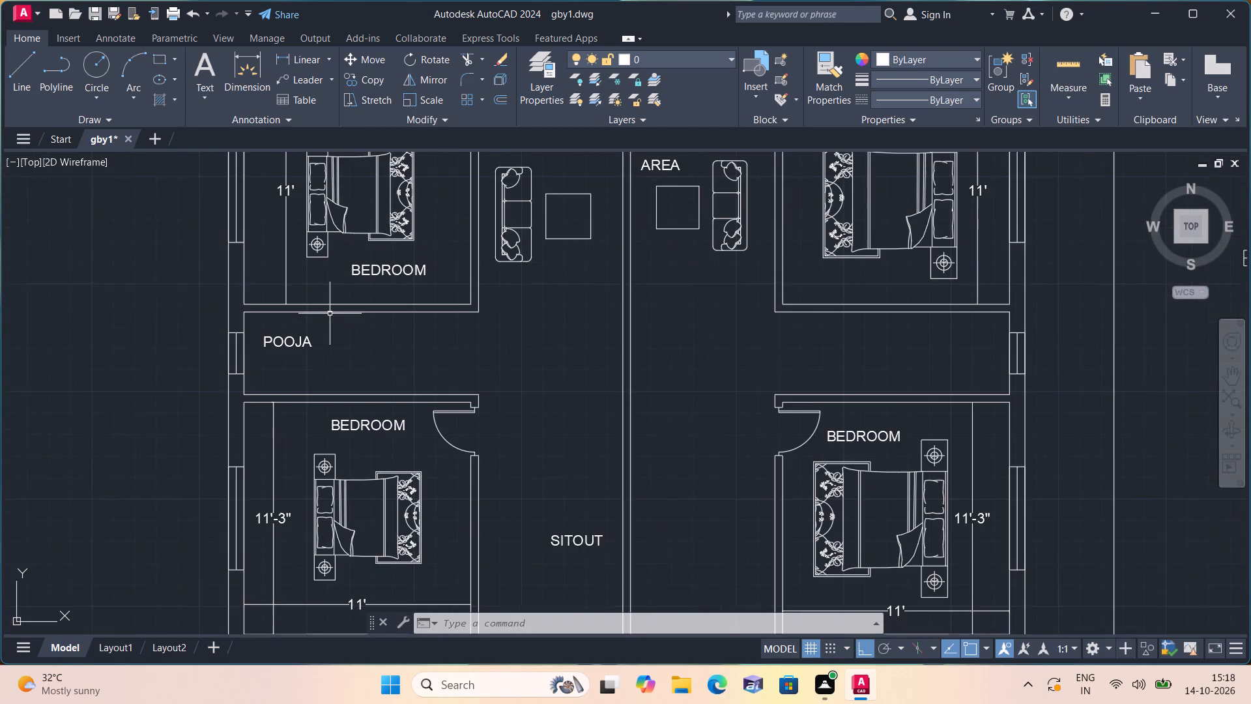
middle_drag(326, 314, 324, 348)
Add a vertical linear dimension across the pooja room between its north and south walls, placed just east of the POOJA label.
click(305, 55)
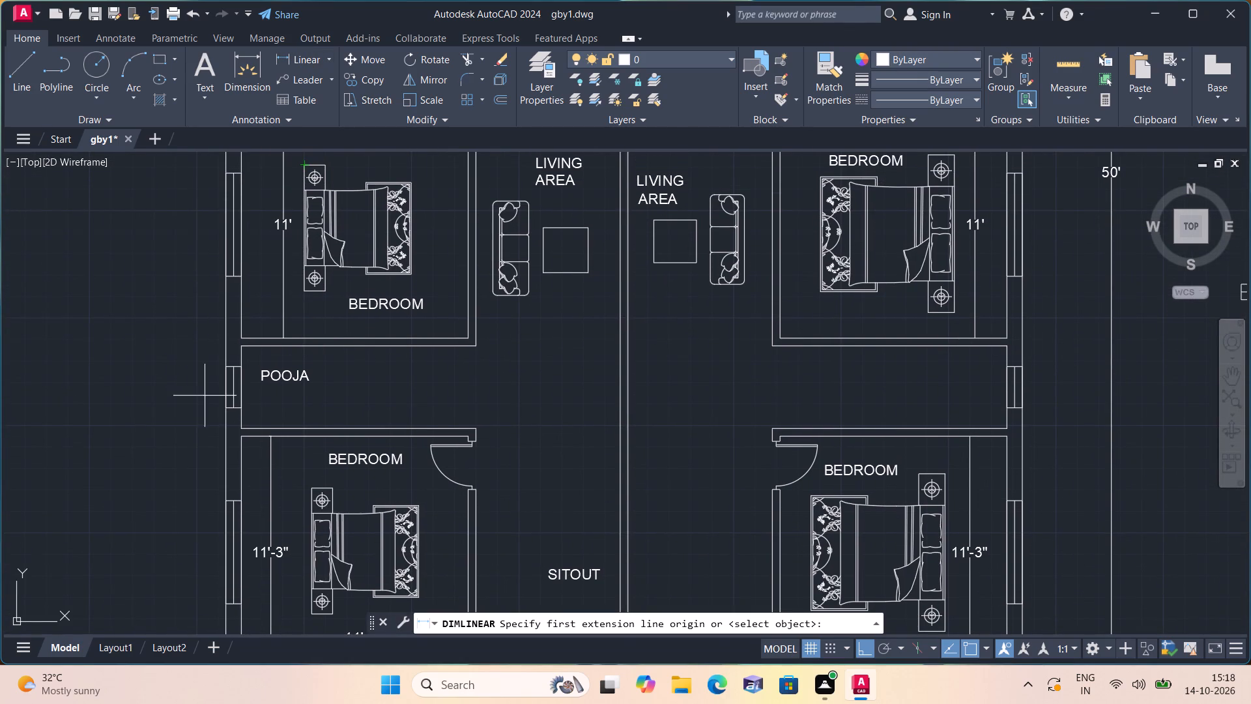
key(Escape)
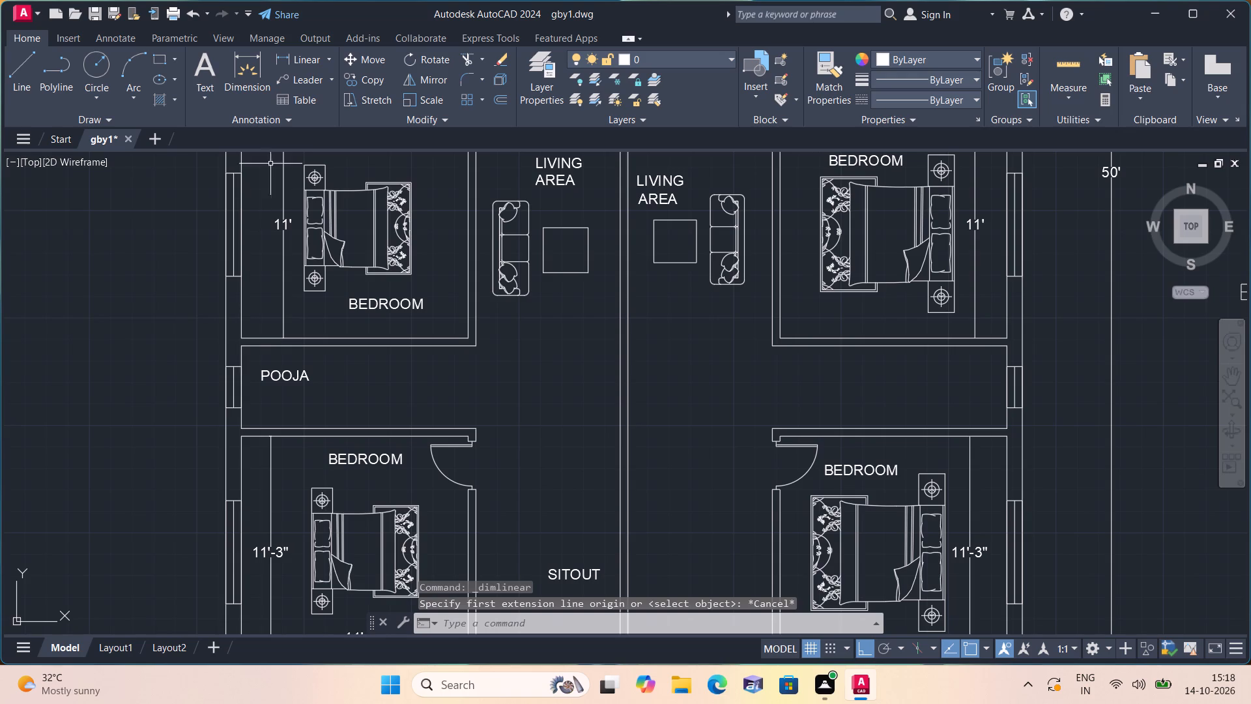
click(298, 59)
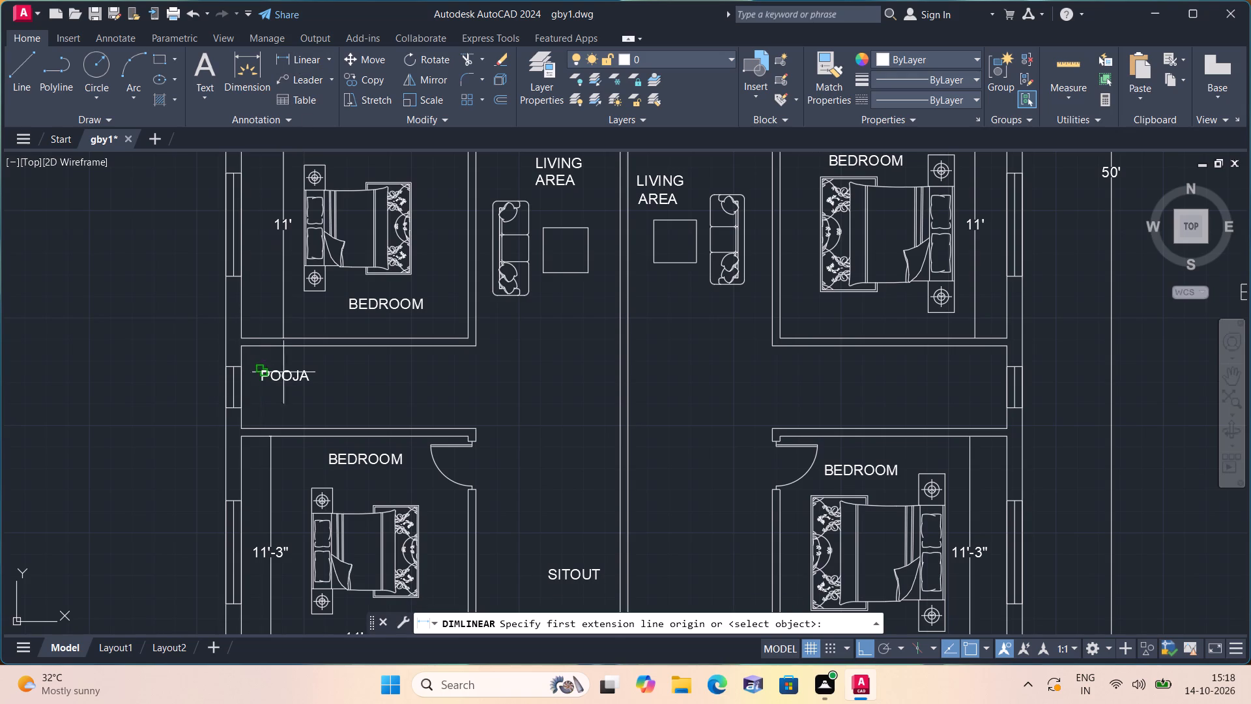
click(326, 349)
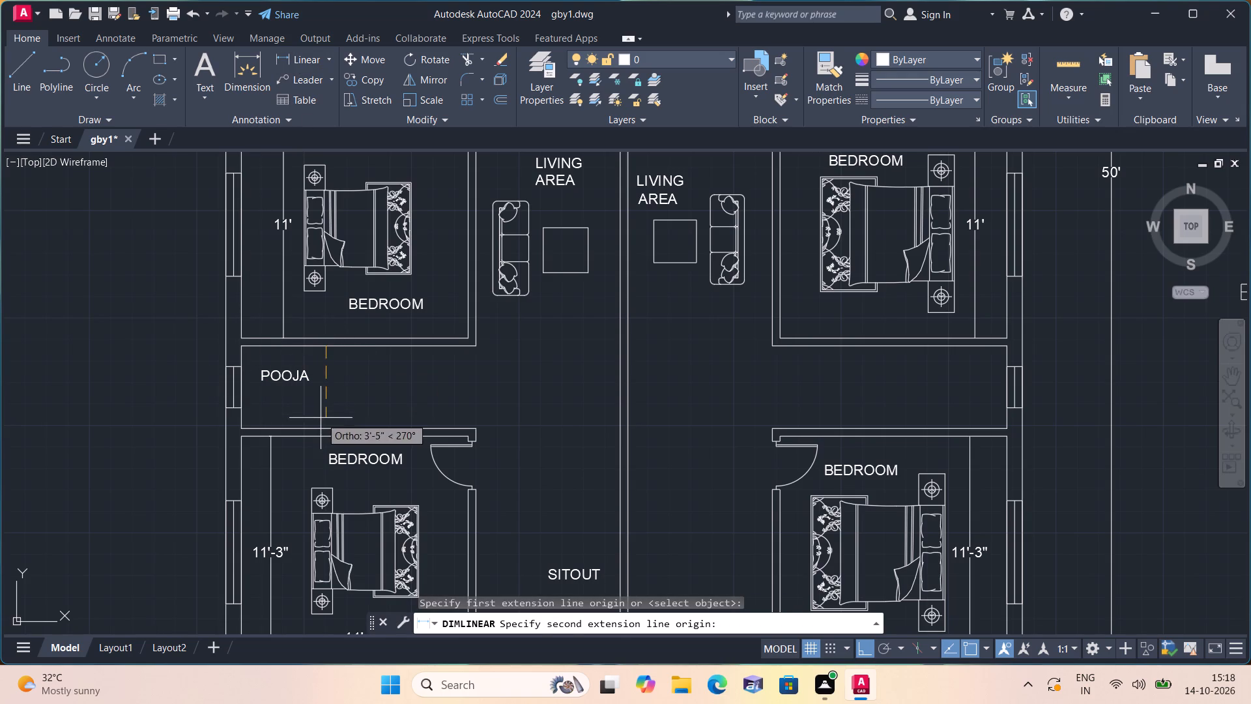
click(325, 426)
click(324, 414)
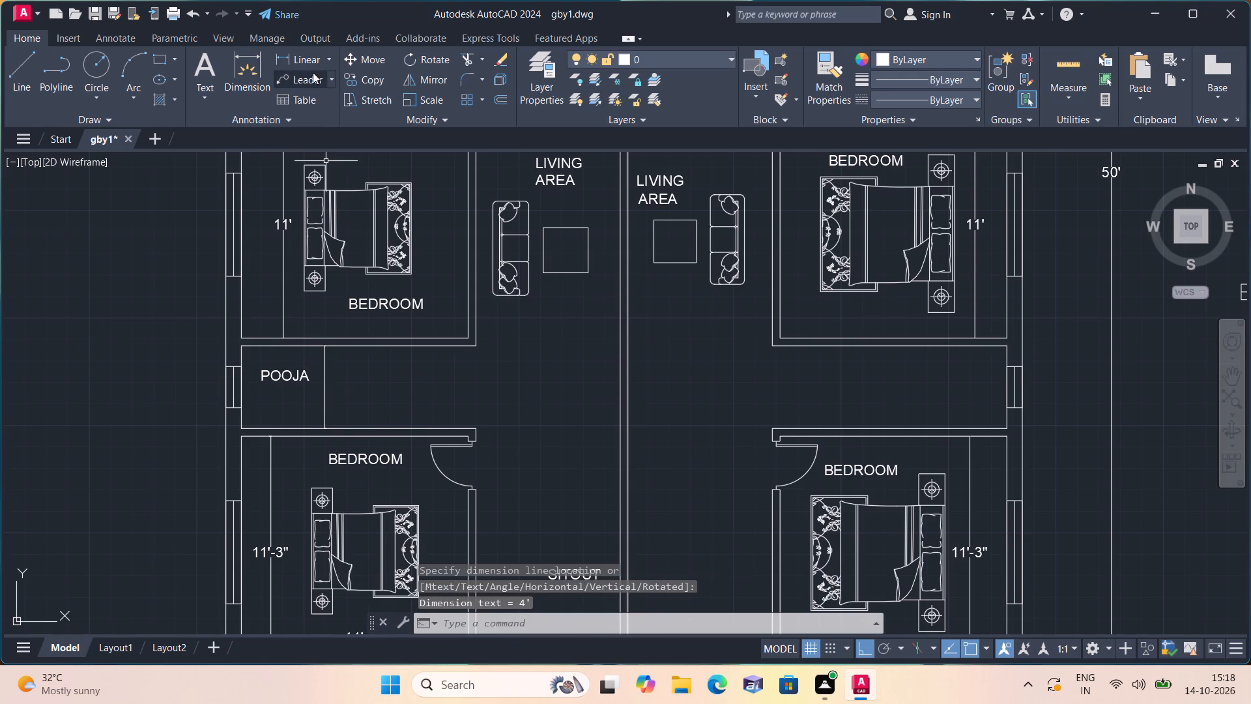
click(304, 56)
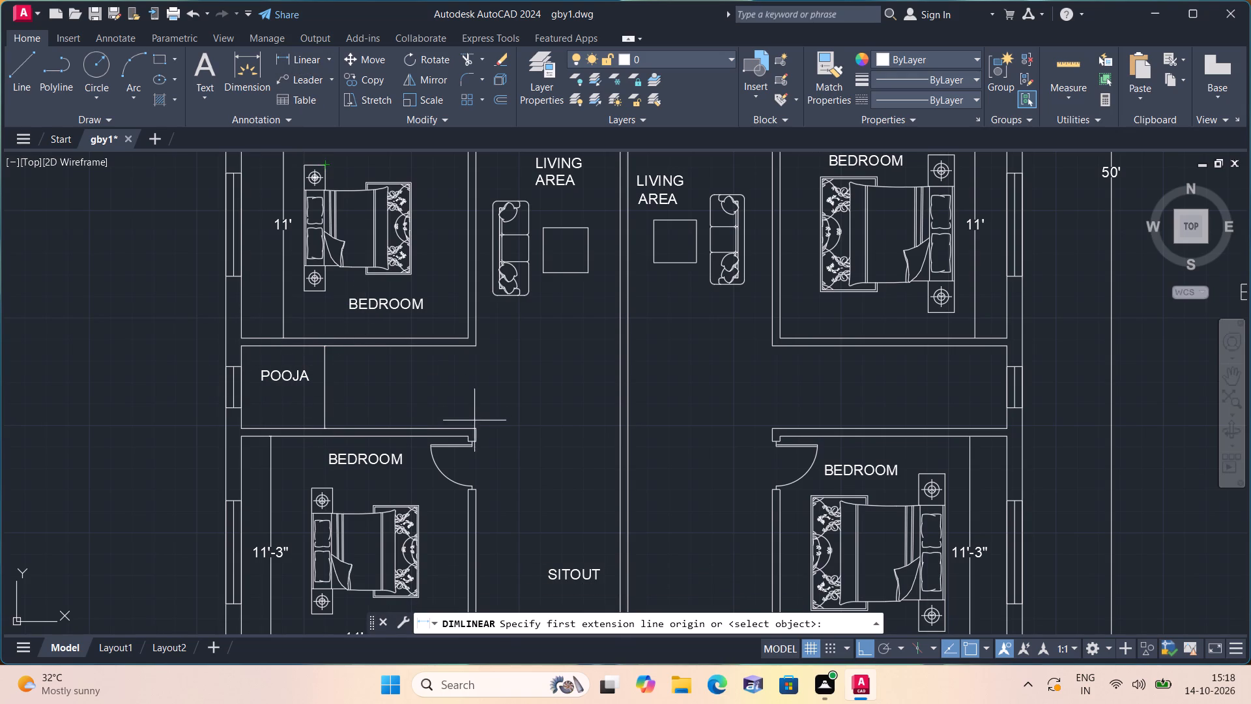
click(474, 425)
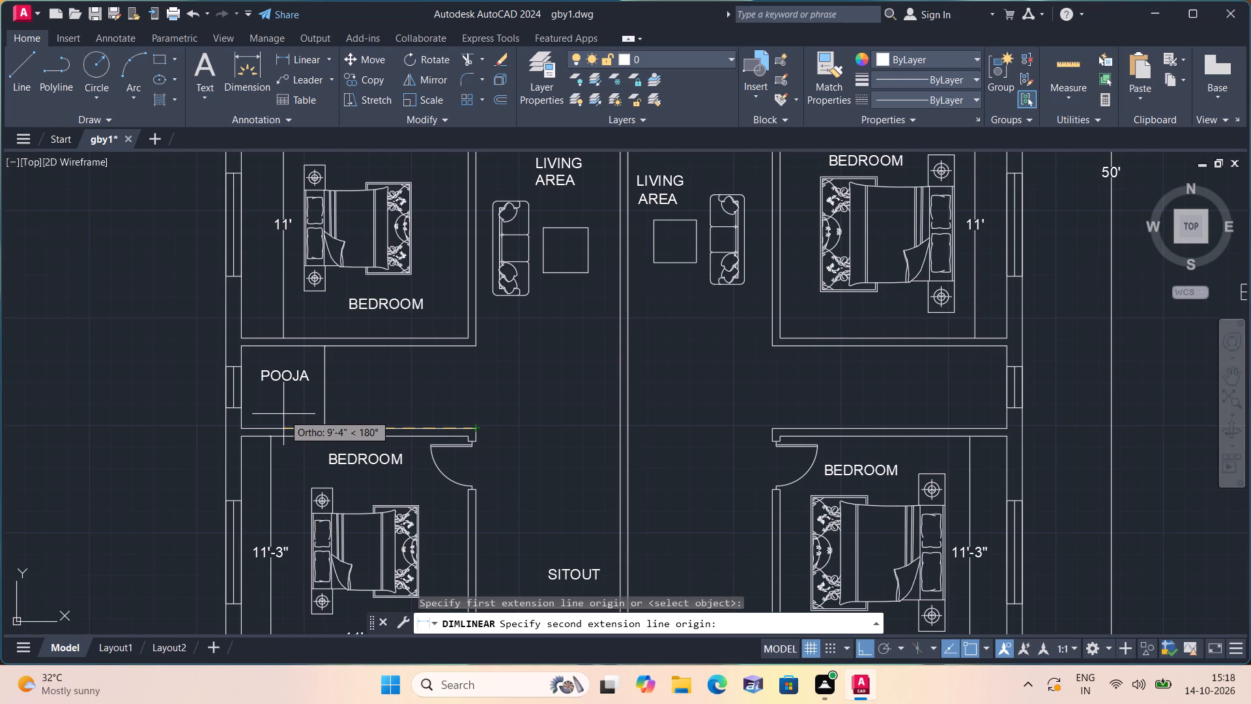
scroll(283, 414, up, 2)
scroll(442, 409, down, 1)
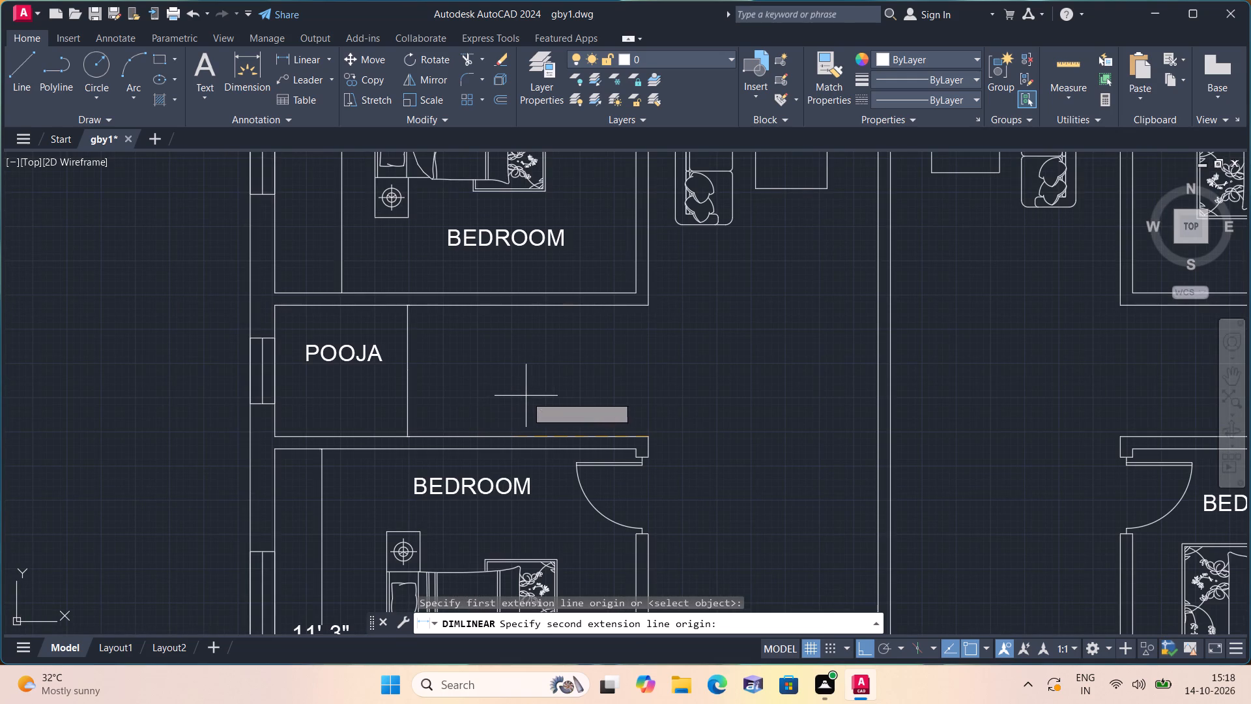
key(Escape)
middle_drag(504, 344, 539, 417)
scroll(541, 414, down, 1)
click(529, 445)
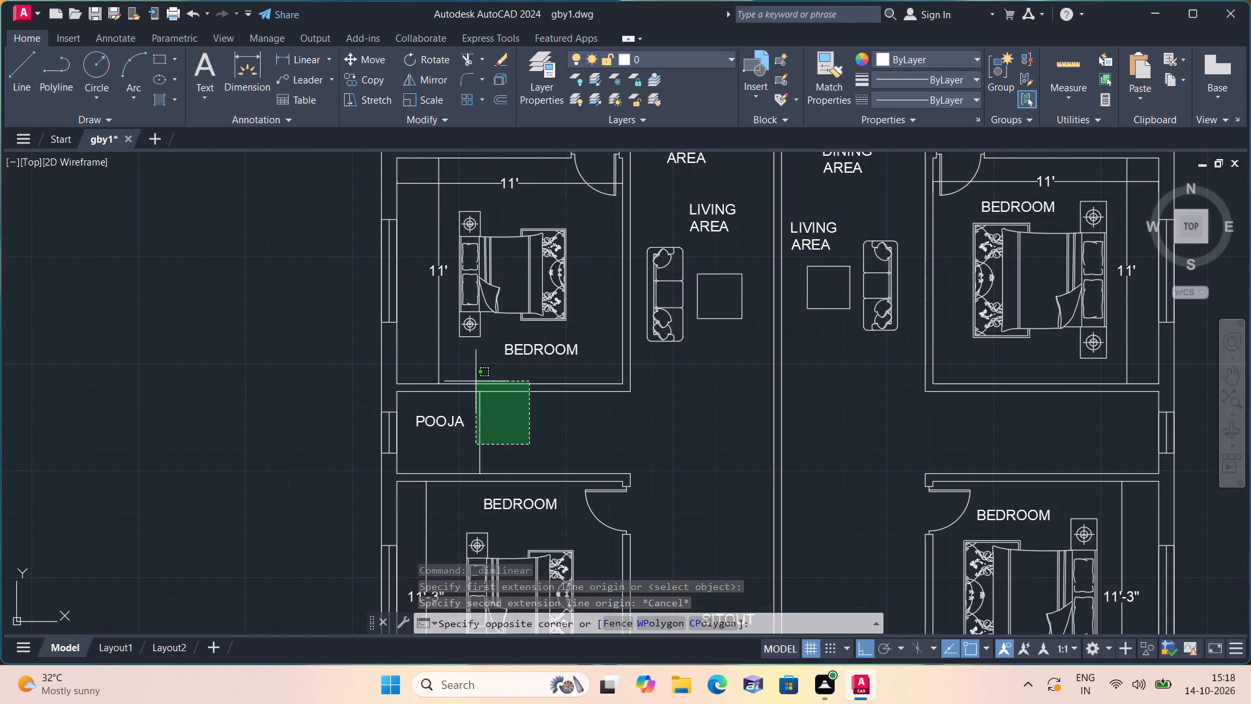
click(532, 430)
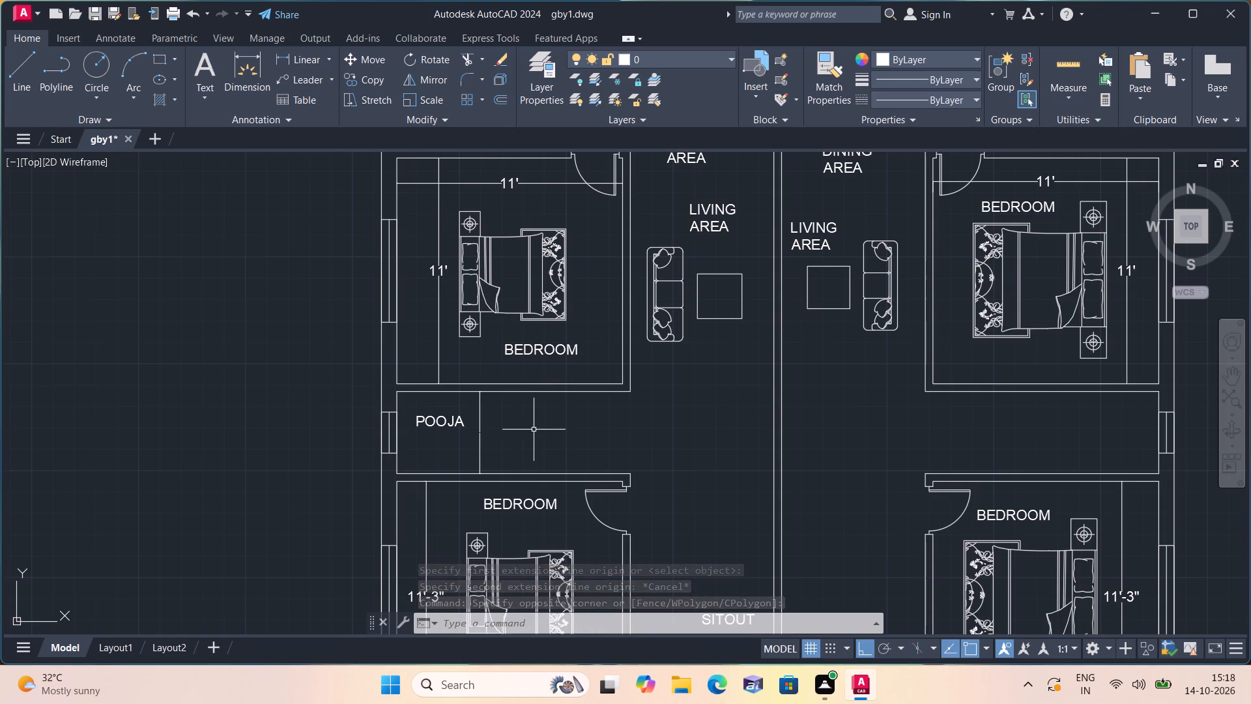
Offset the pooja room's inner west wall line 8' east, marking the near face of a partition.
text(offset 8')
key(space)
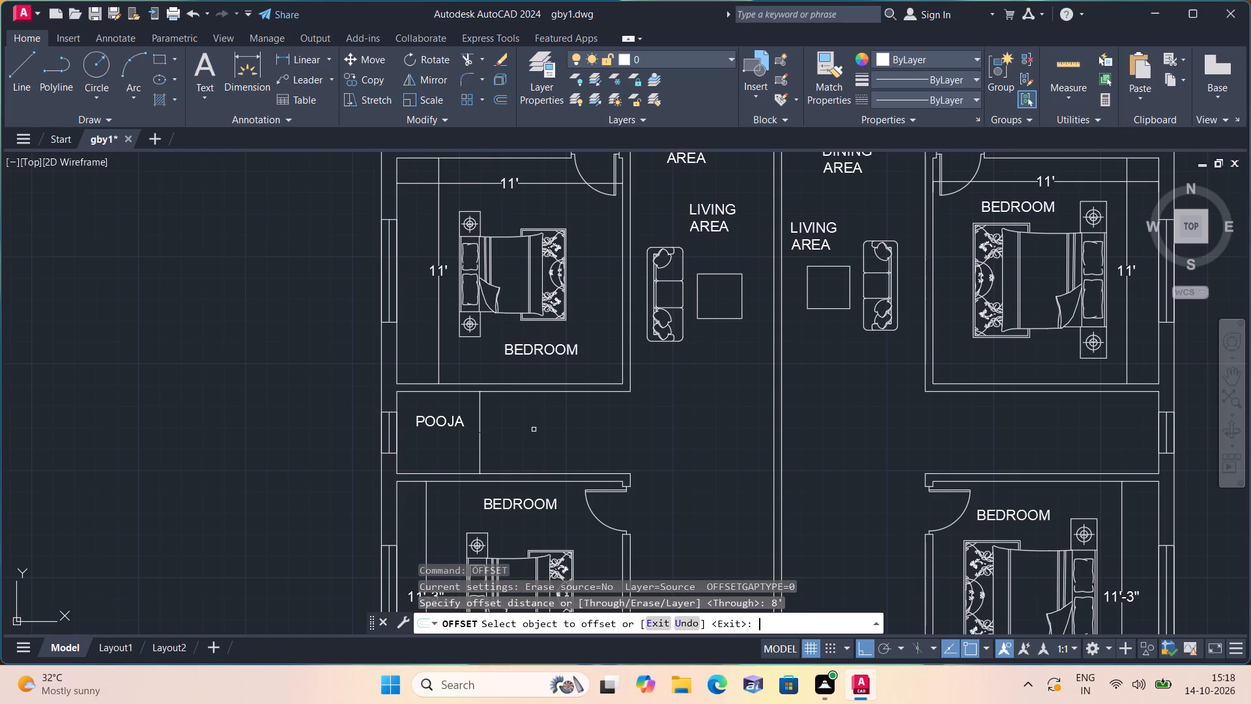
click(397, 460)
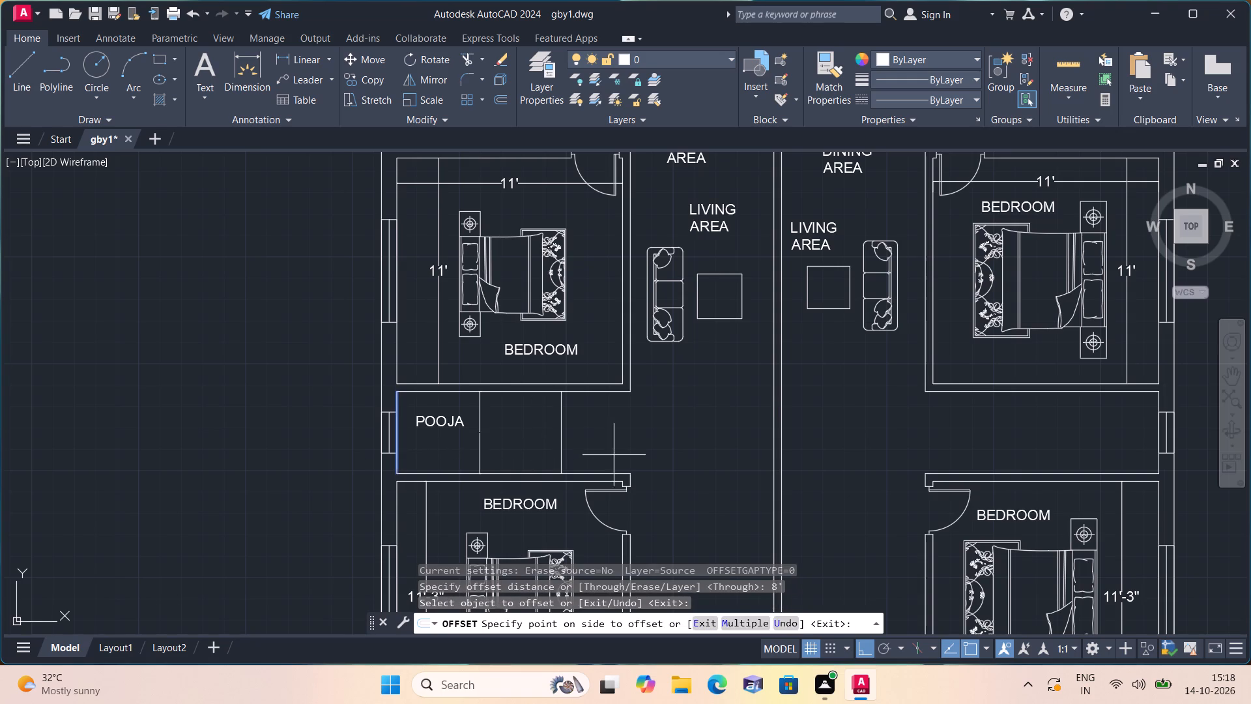
click(614, 455)
key(space)
Offset the pooja room's new partition line 4.5" farther east to form the partition wall's thickness.
key(space)
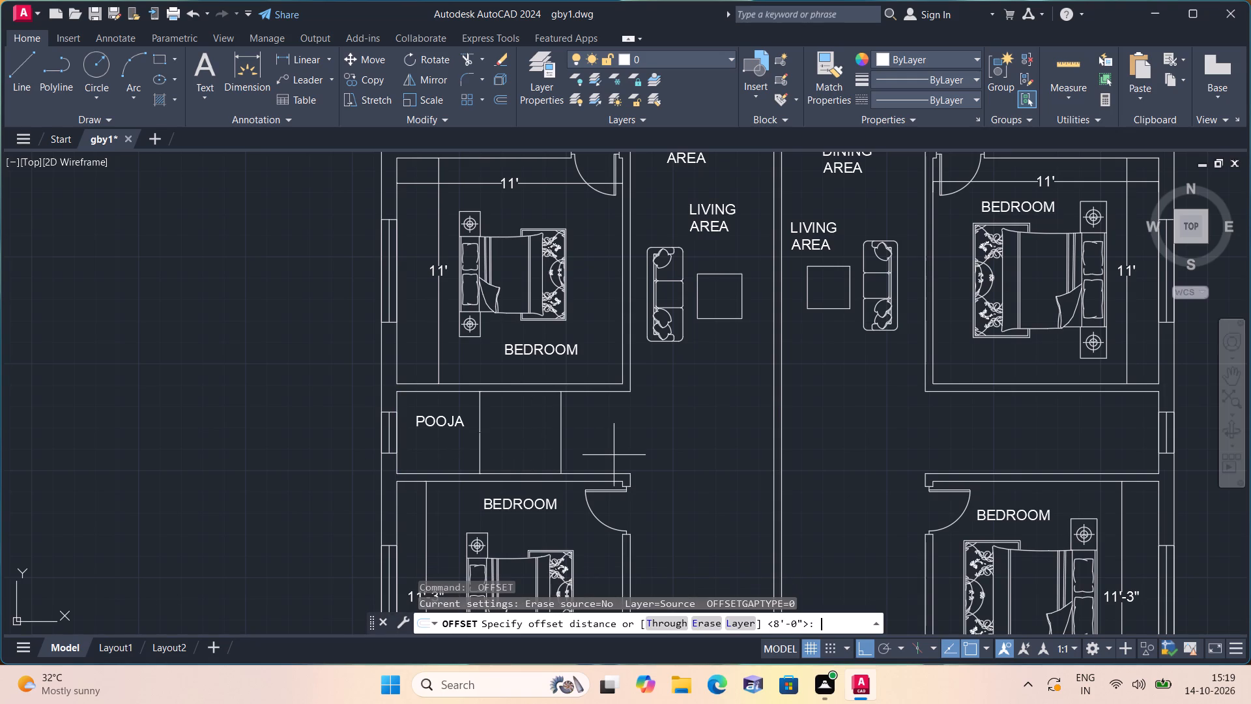
text(4.5")
key(space)
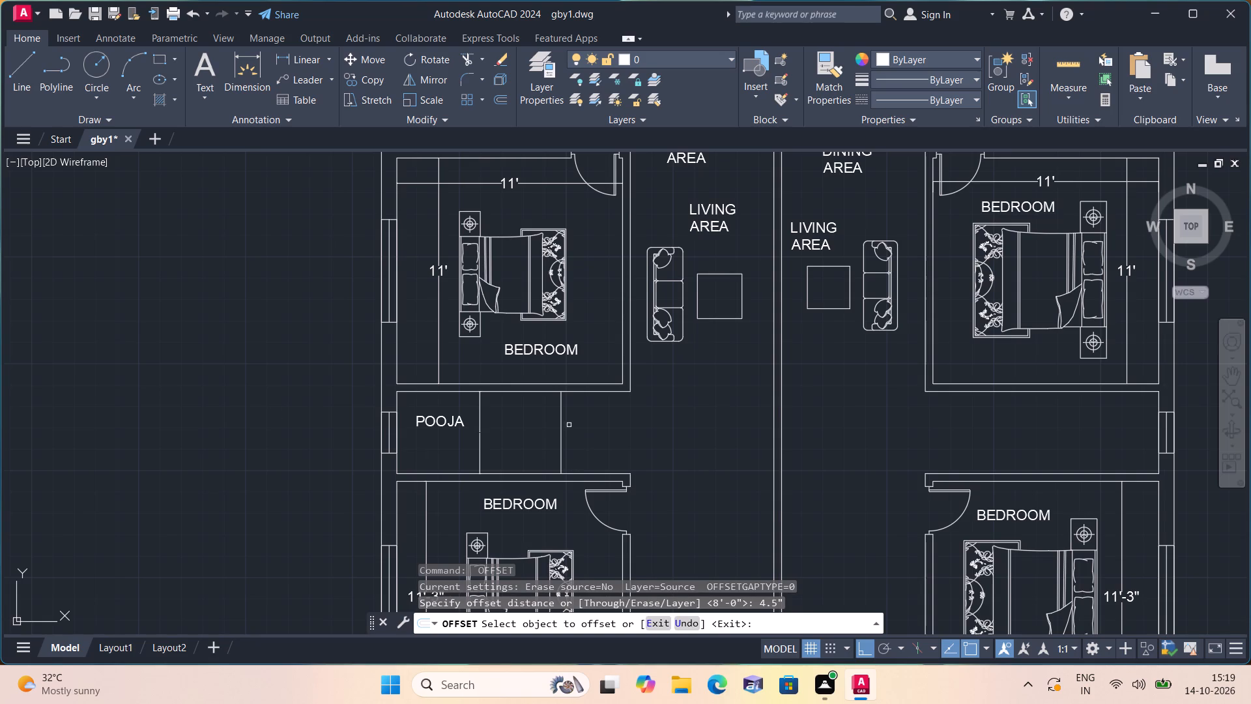
click(563, 418)
click(620, 433)
key(space)
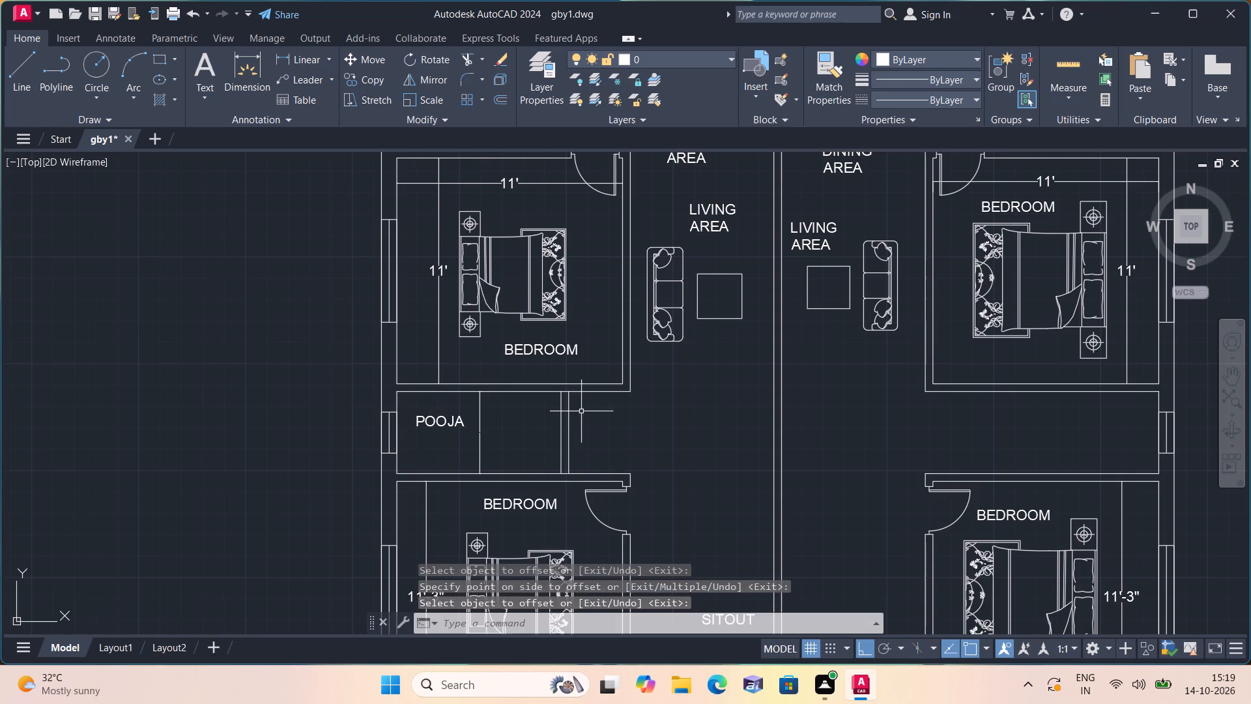
Add a horizontal linear dimension from the pooja room's west wall to the new partition, placed below the POOJA label near the south wall.
scroll(573, 414, down, 1)
middle_drag(561, 410, 443, 328)
scroll(560, 409, down, 1)
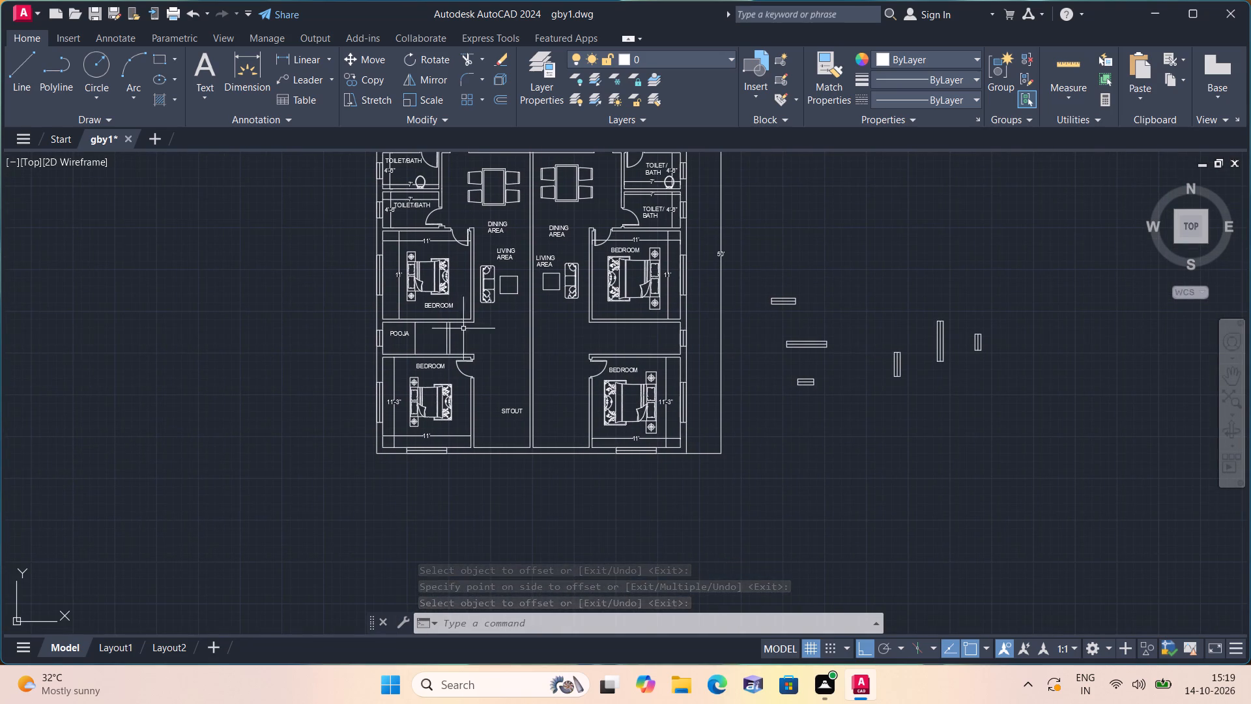
scroll(460, 335, up, 1)
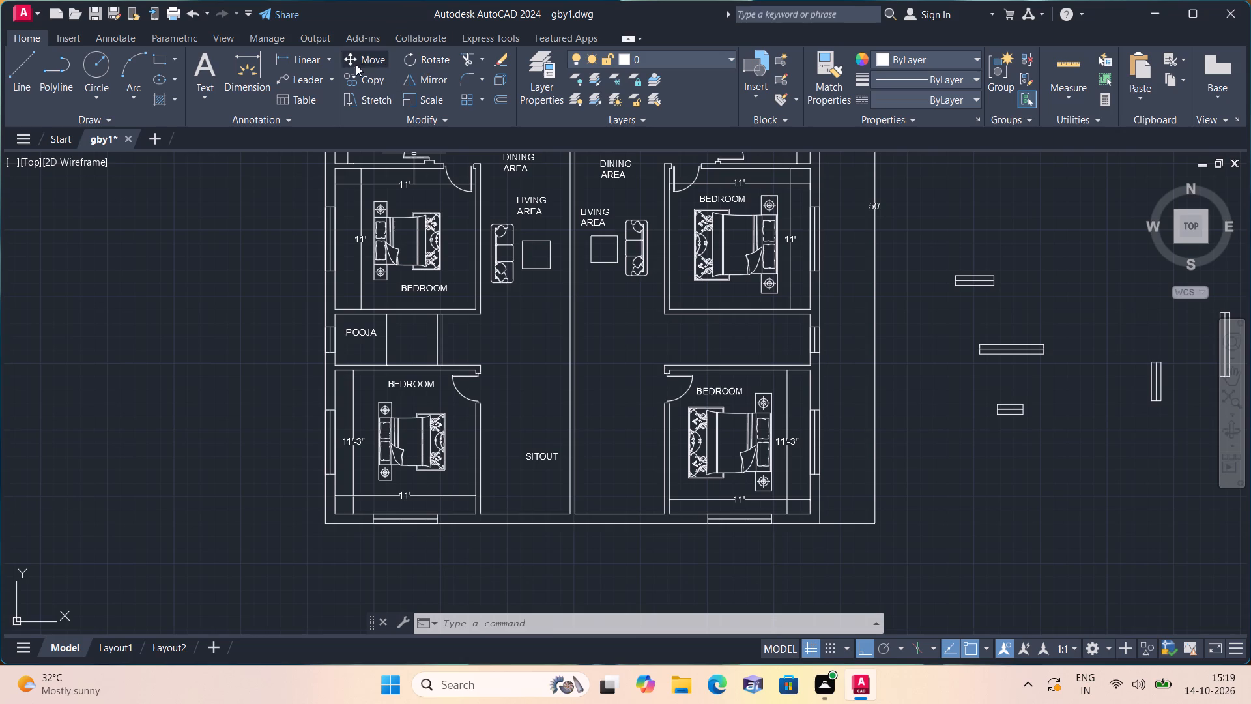
click(315, 57)
scroll(348, 360, up, 3)
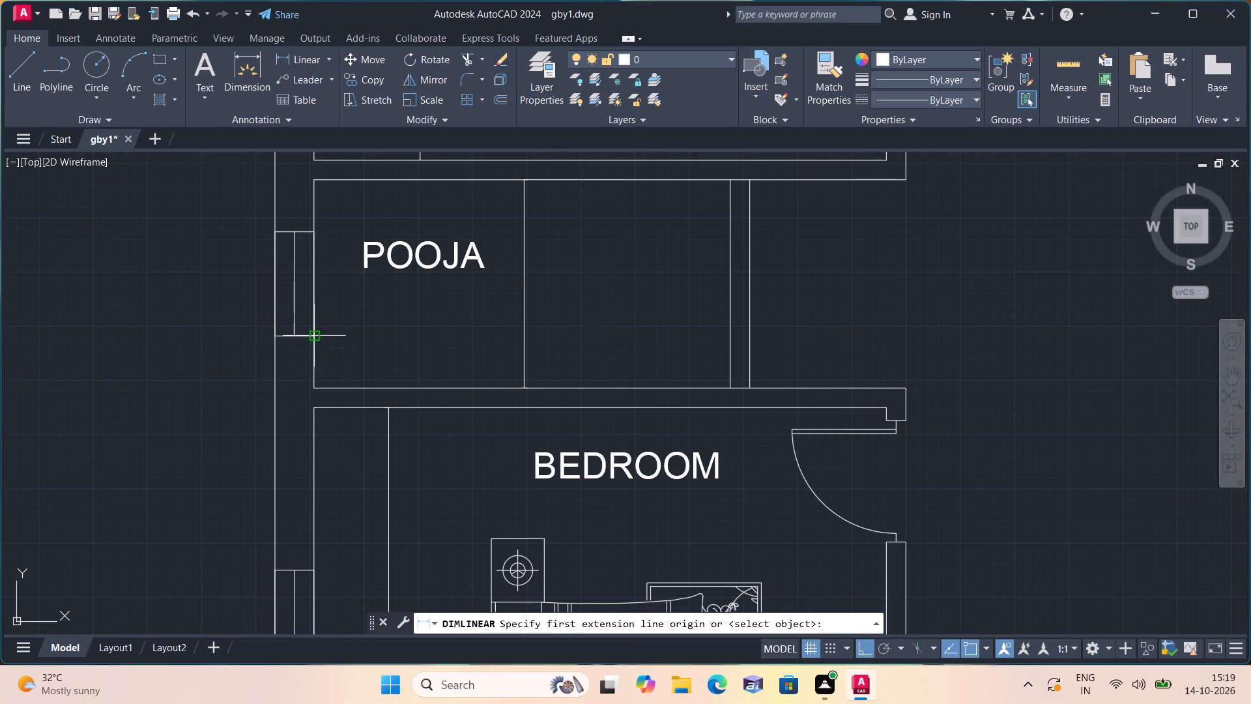
click(315, 335)
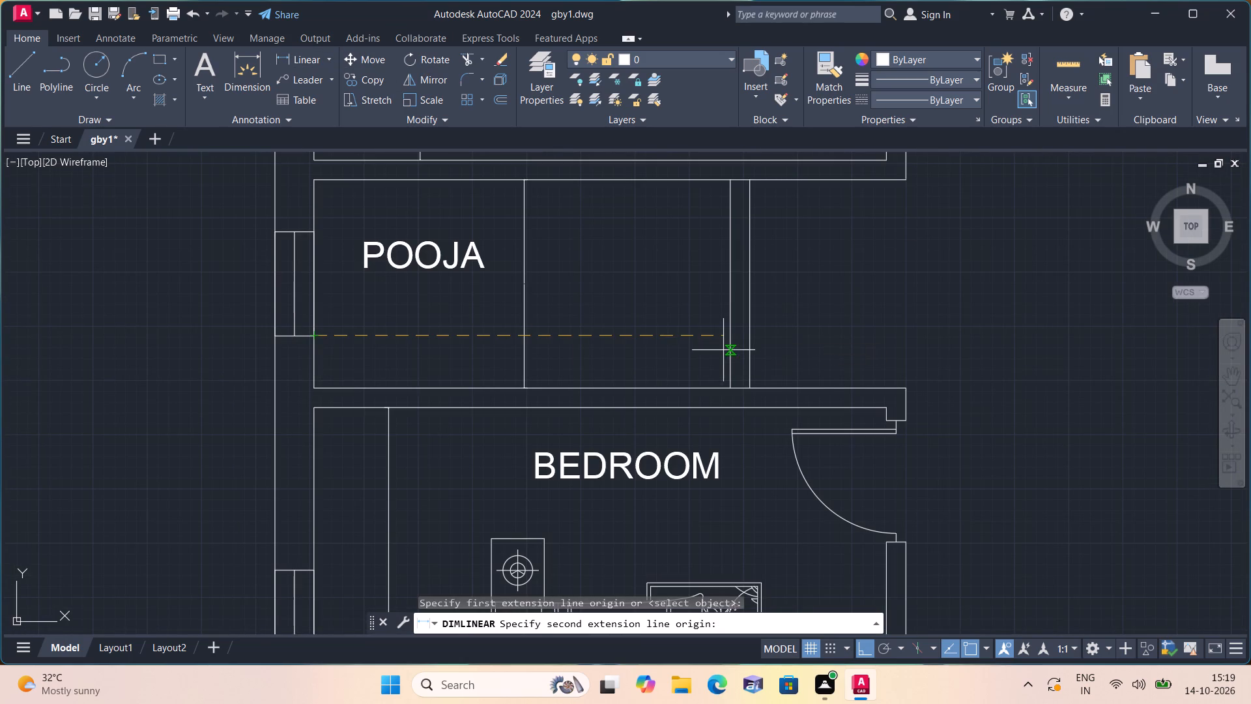
click(726, 351)
click(690, 355)
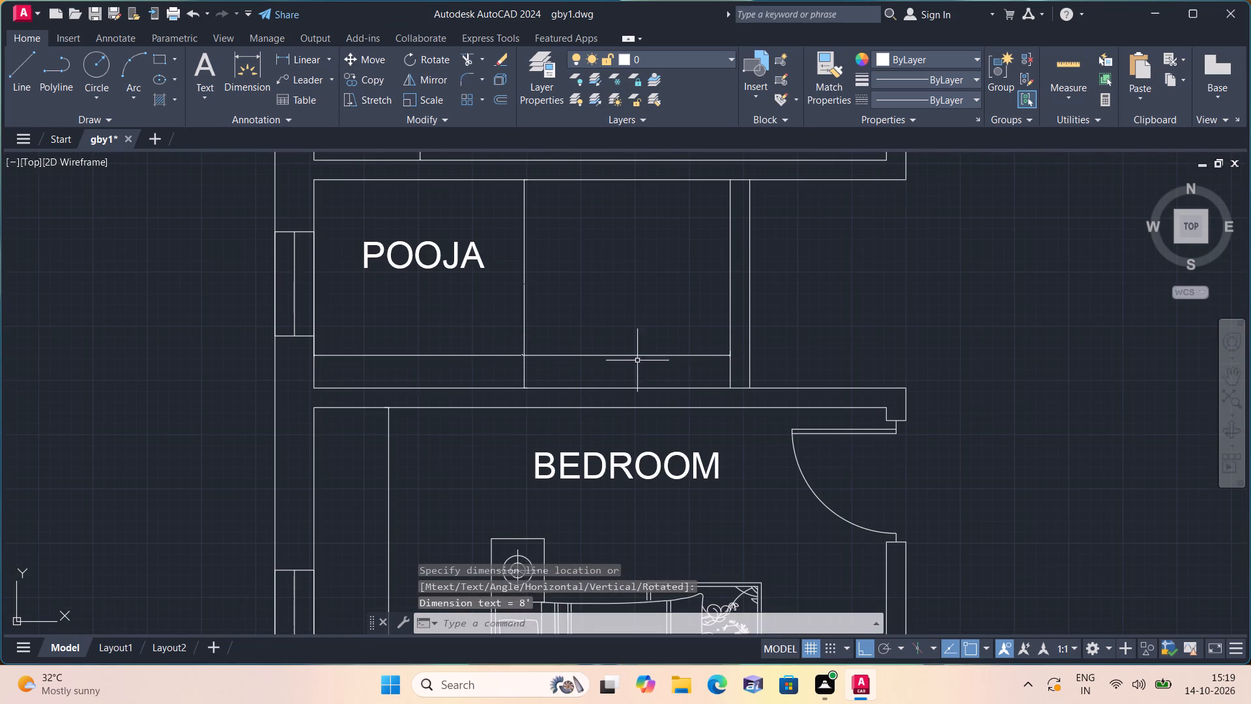
Set the text height of the pooja room's vertical and horizontal dimensions to 6".
scroll(593, 360, up, 3)
click(548, 368)
click(246, 267)
right_click(246, 267)
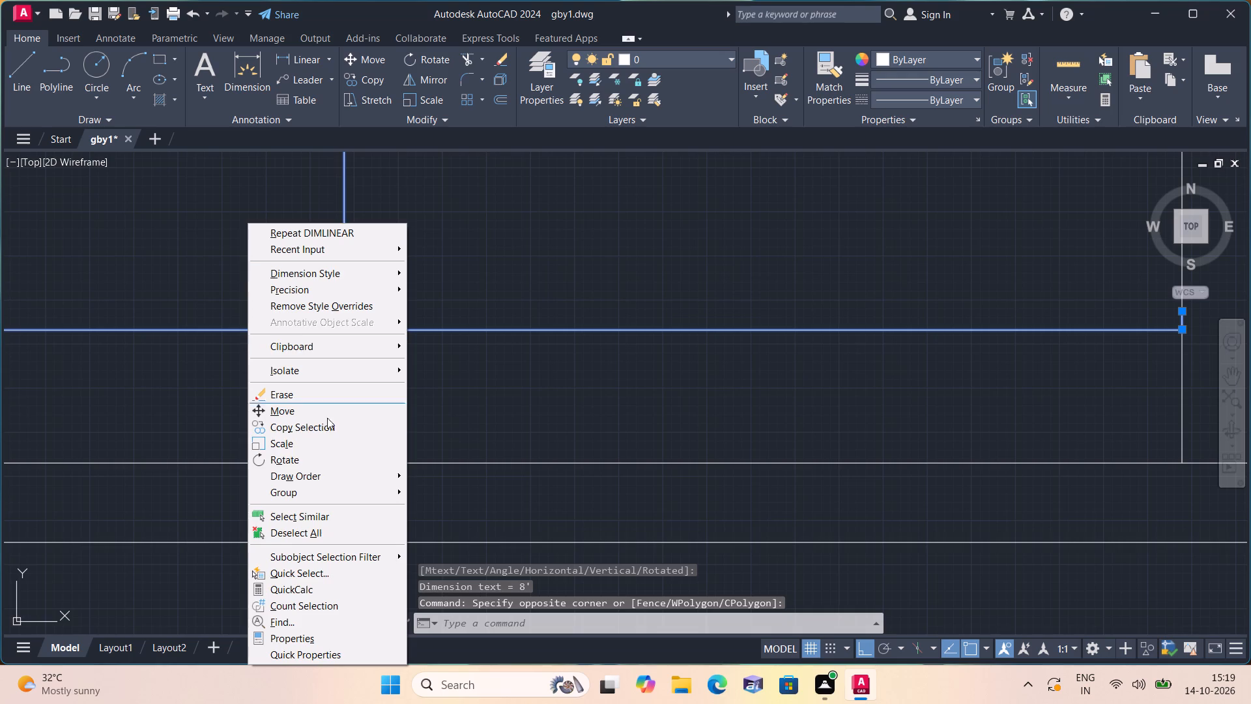
click(304, 632)
scroll(62, 337, down, 8)
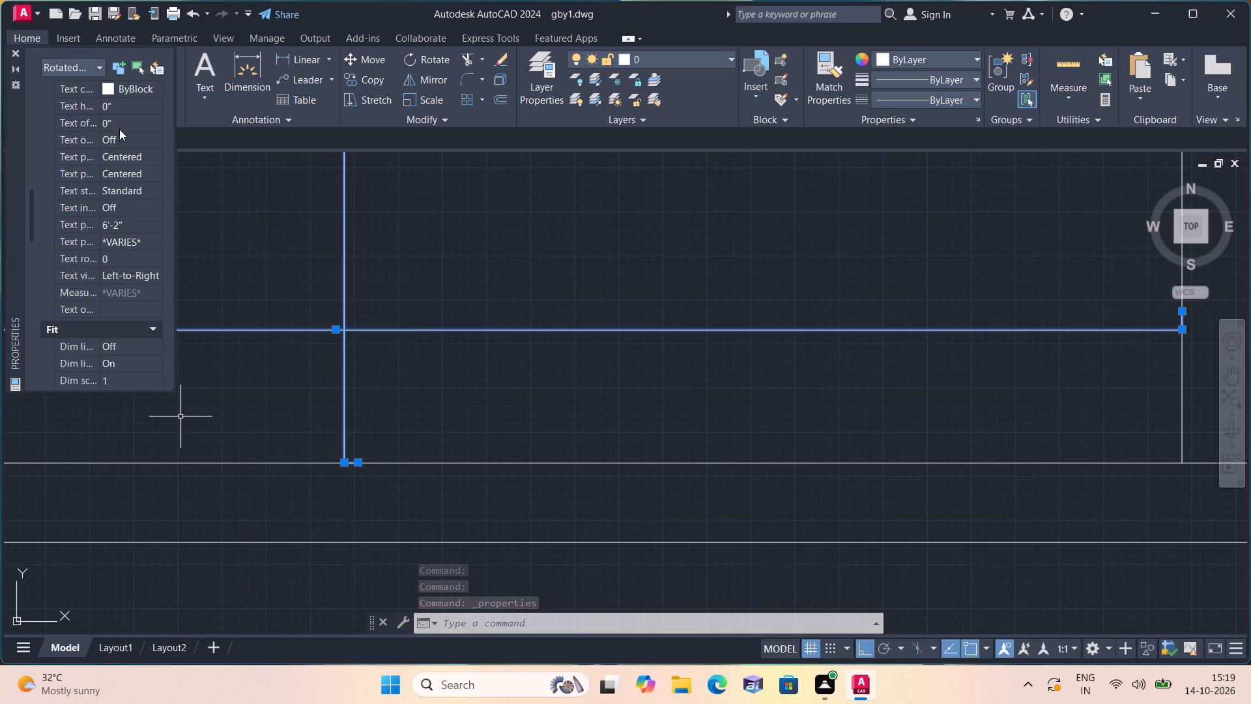
click(121, 105)
key(BackSpace)
text(6')
key(BackSpace)
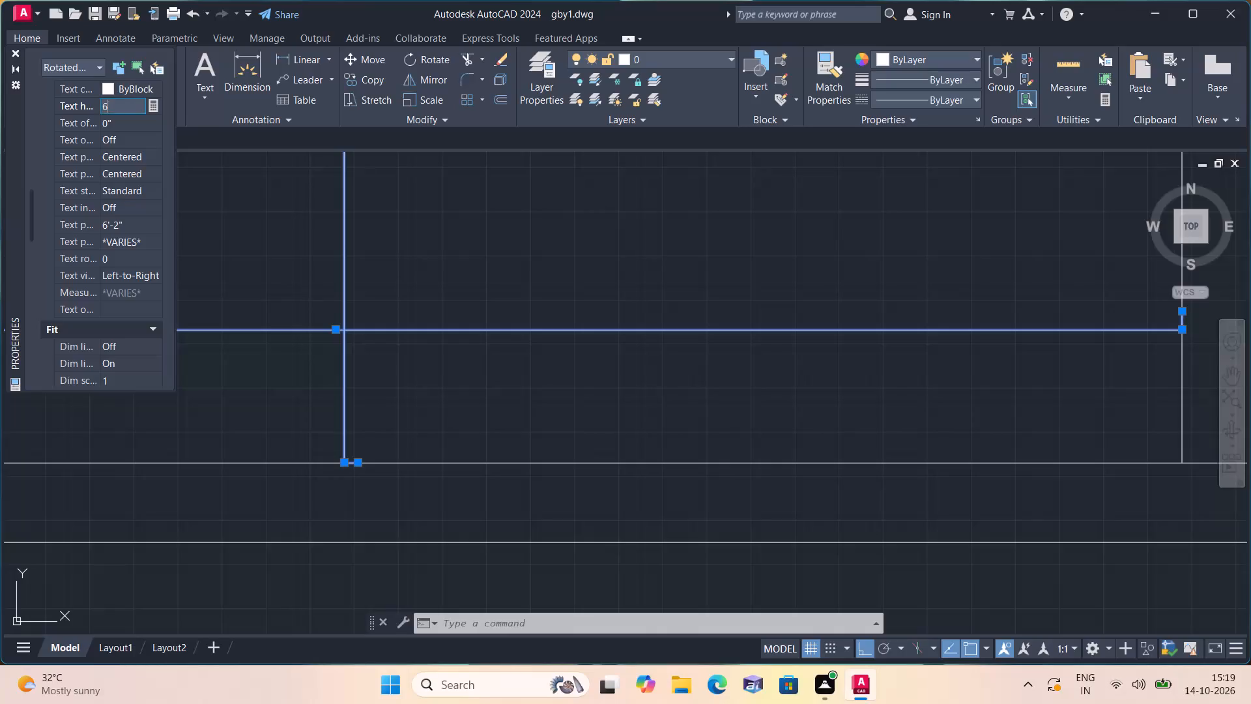
key(shift+quotedbl)
scroll(35, 87, up, 1)
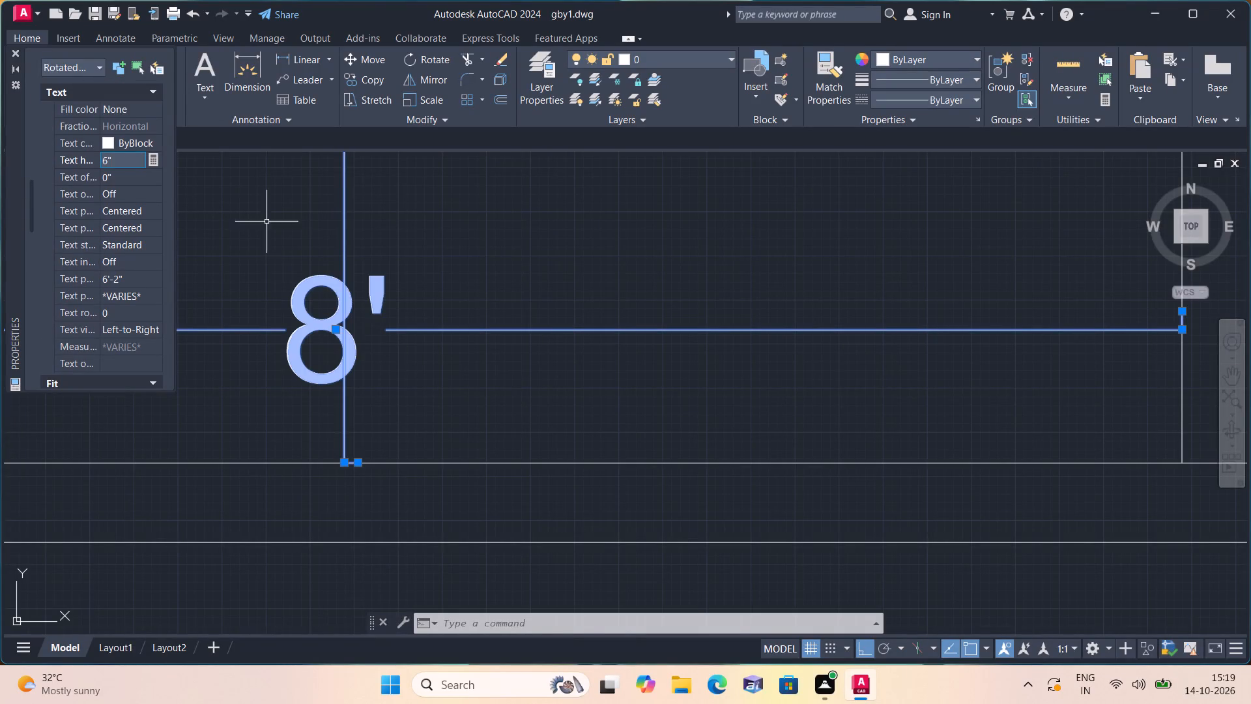
click(277, 225)
click(7, 52)
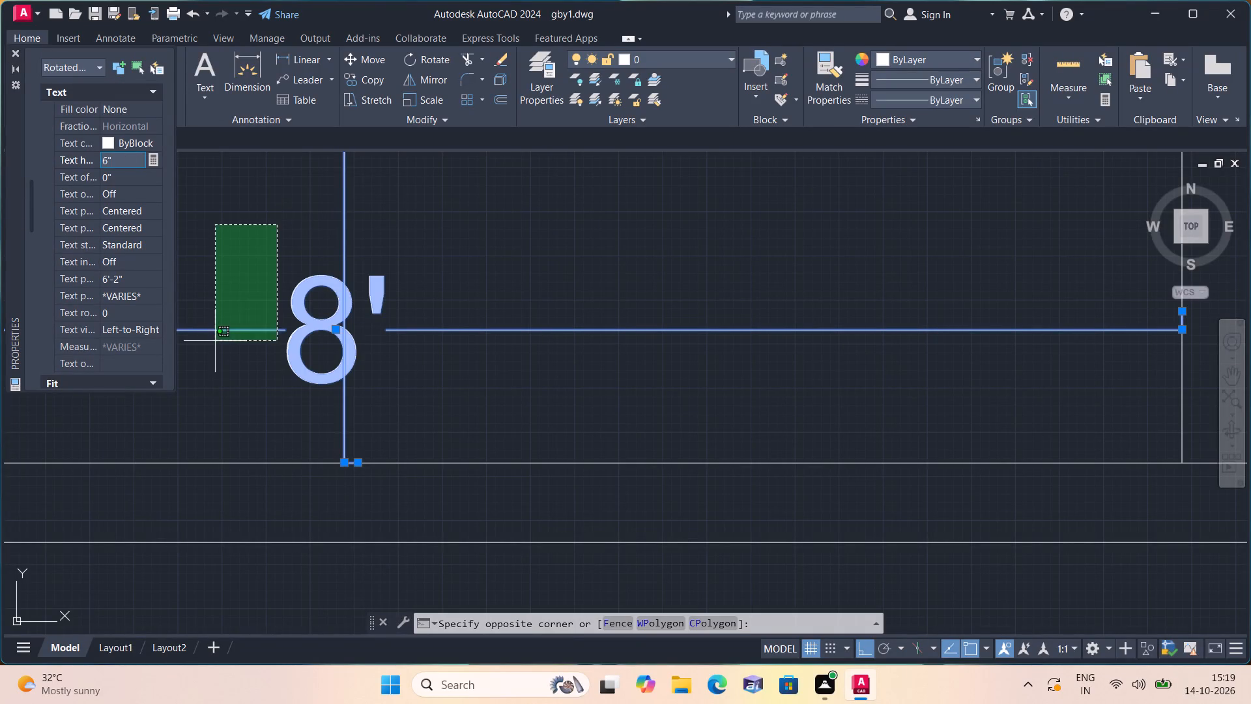
click(16, 57)
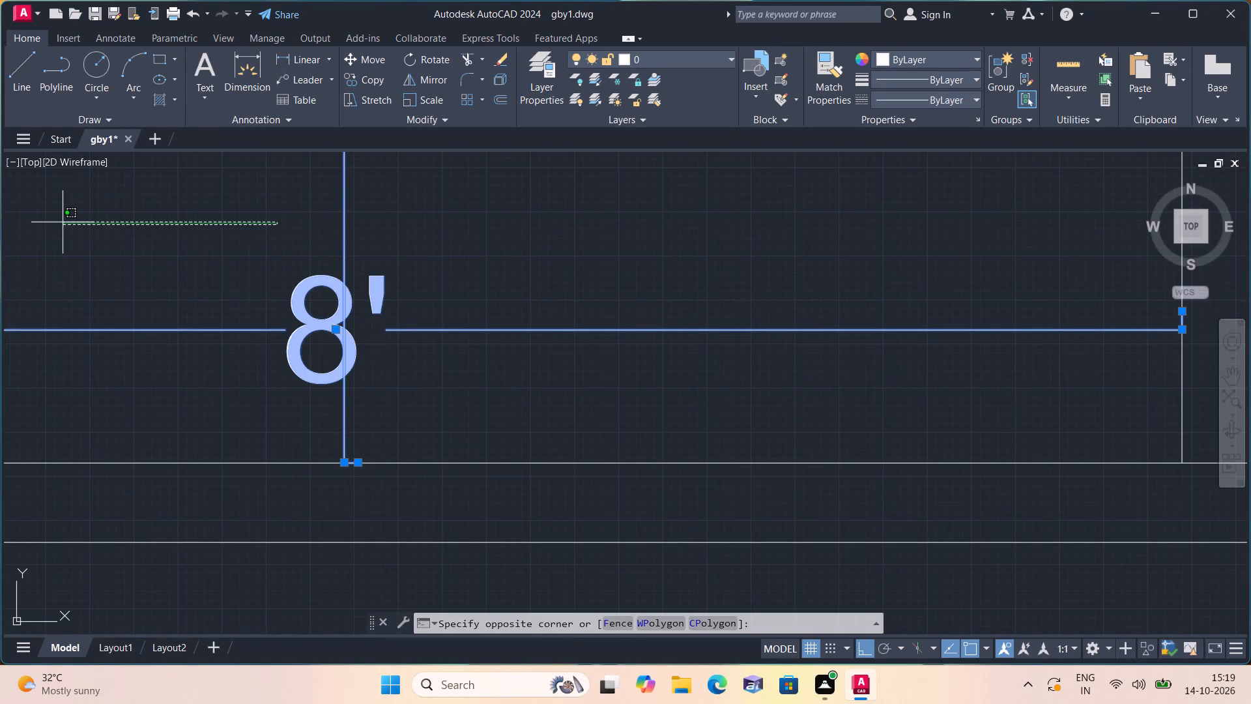
key(Escape)
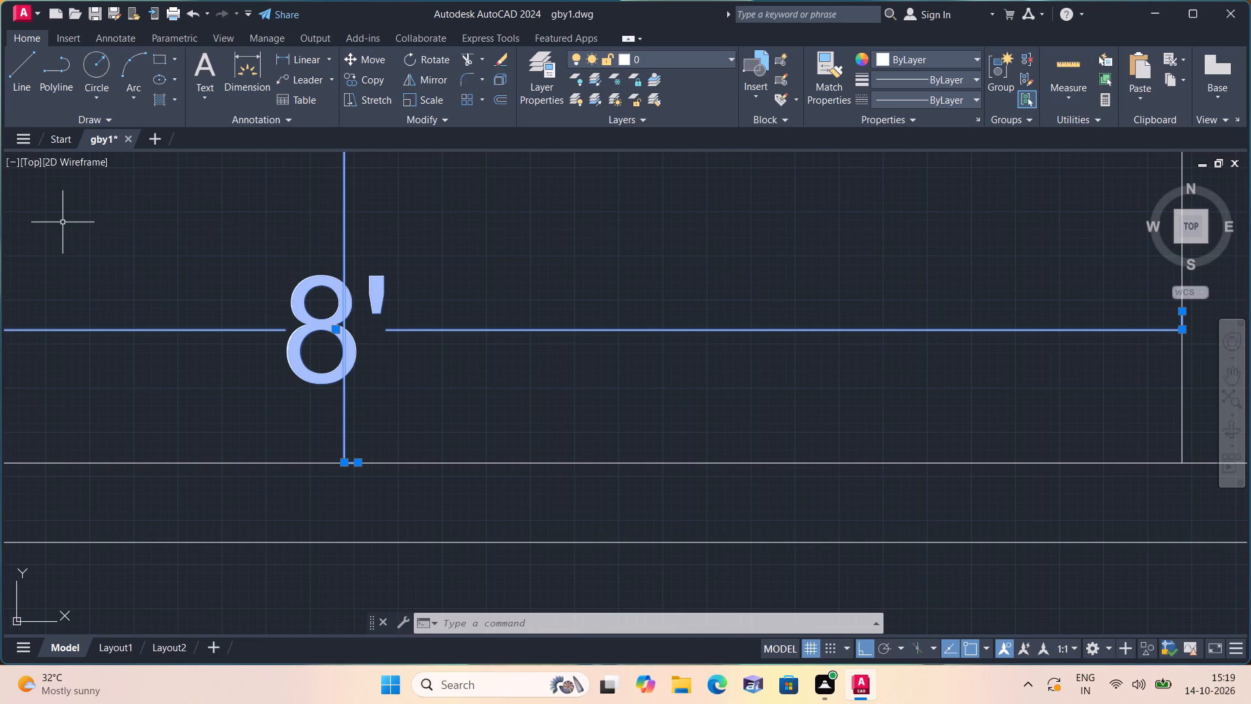
key(Escape)
key(Escape)
In the east unit, offset the inner east wall line of the unlabelled space between the central and southern bedrooms 8' west.
scroll(109, 248, down, 1)
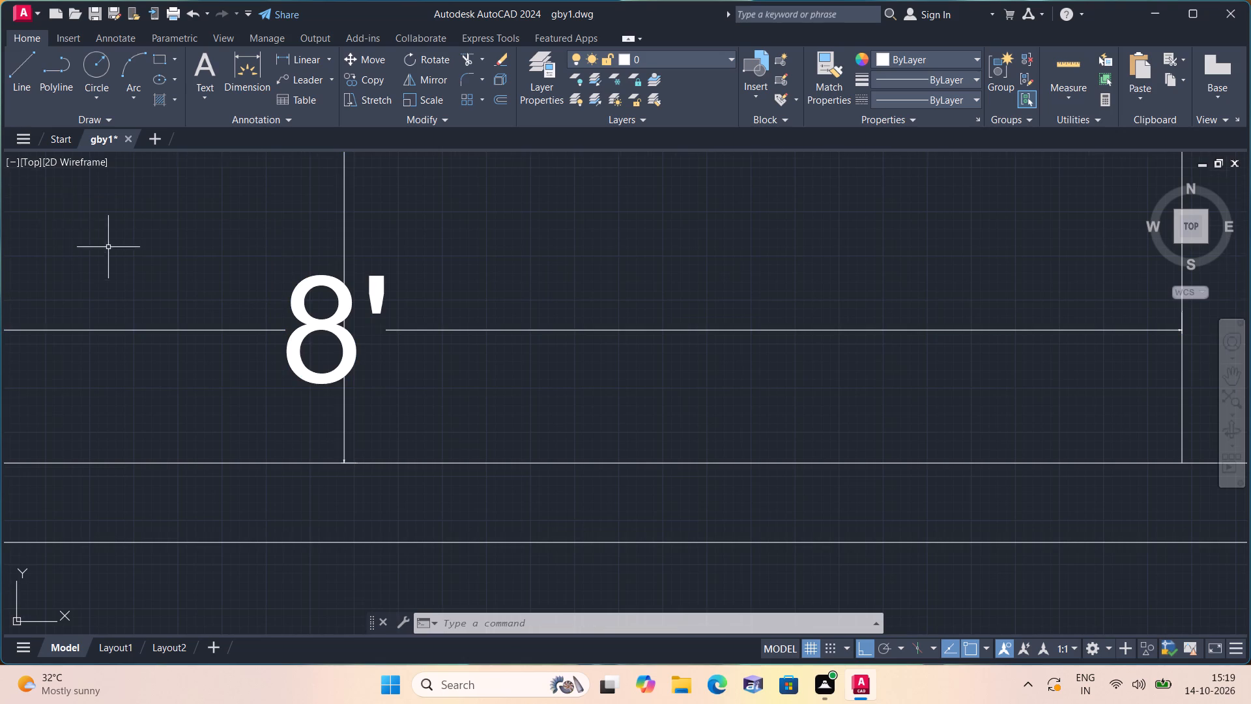
scroll(109, 248, down, 2)
middle_drag(94, 336, 309, 270)
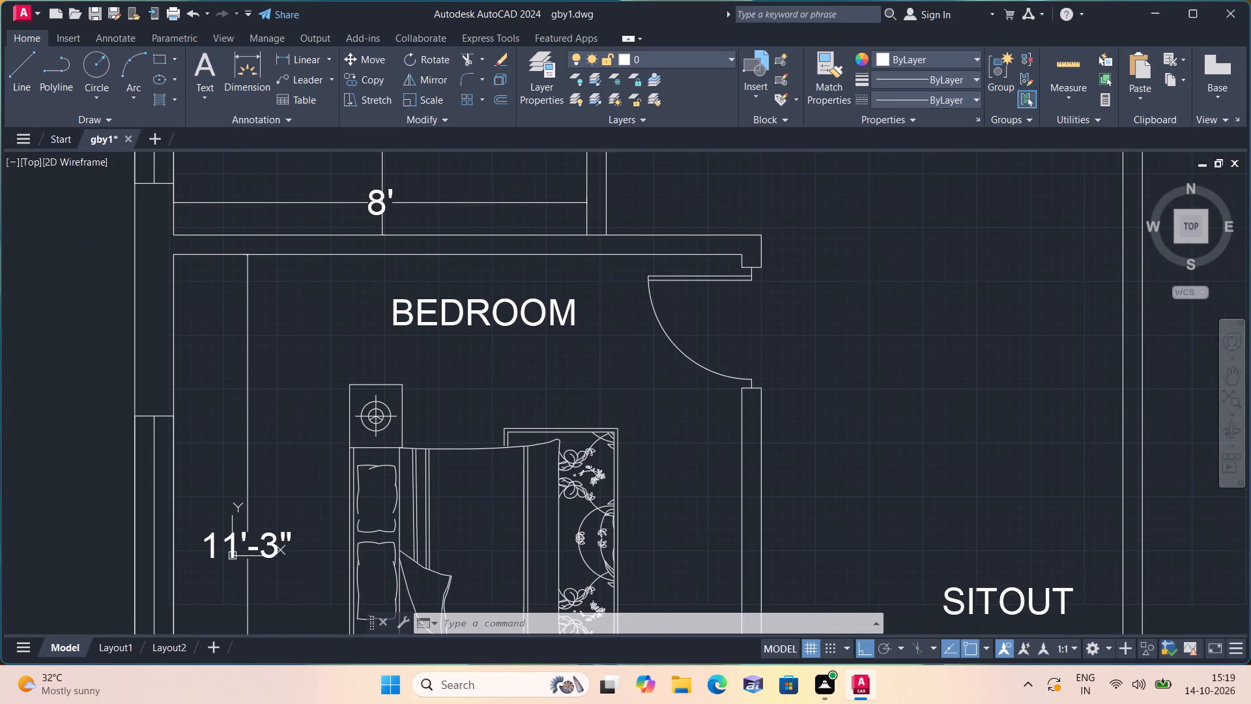
scroll(317, 306, down, 1)
middle_drag(340, 394, 177, 248)
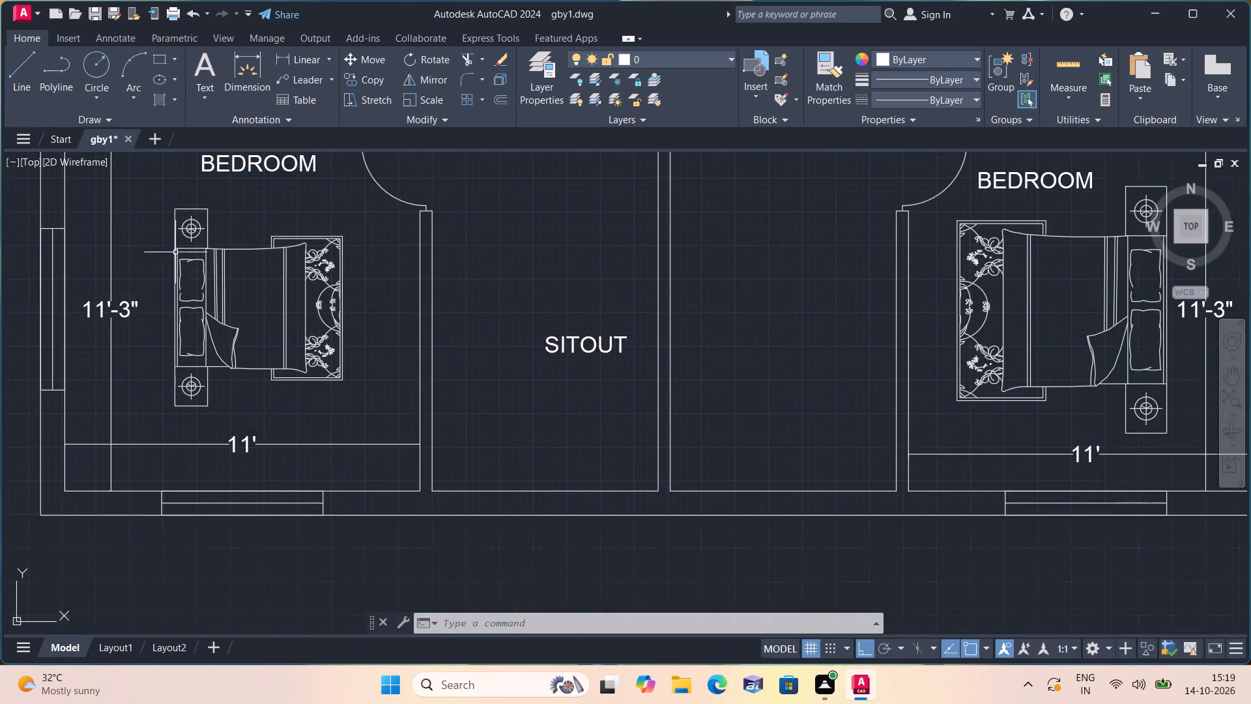
scroll(280, 329, down, 1)
middle_drag(364, 319, 0, 467)
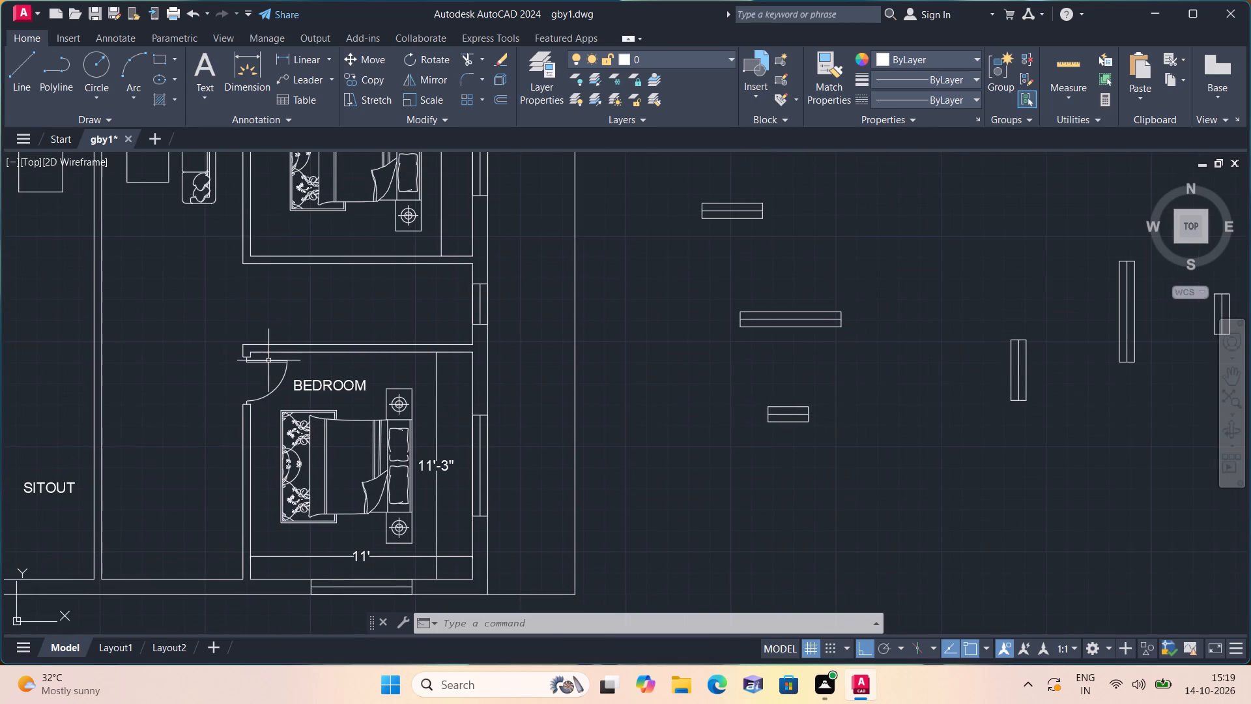
middle_drag(267, 364, 382, 567)
scroll(382, 567, up, 1)
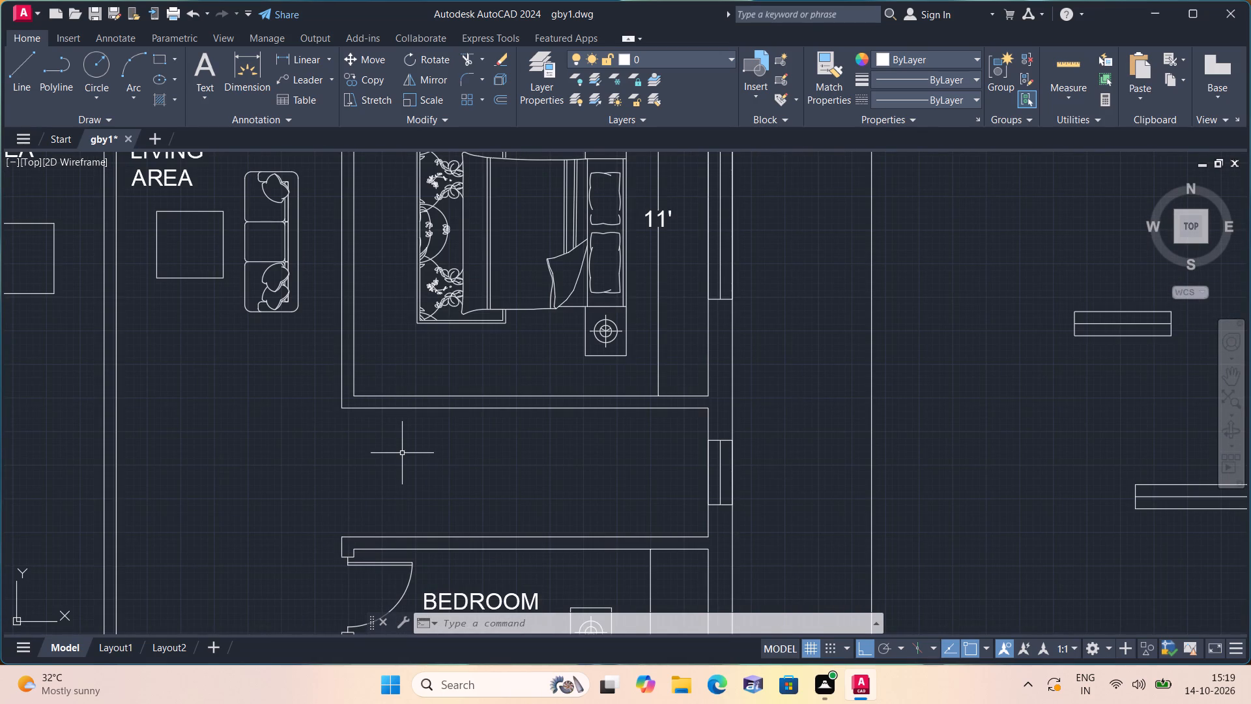
text(off)
key(space)
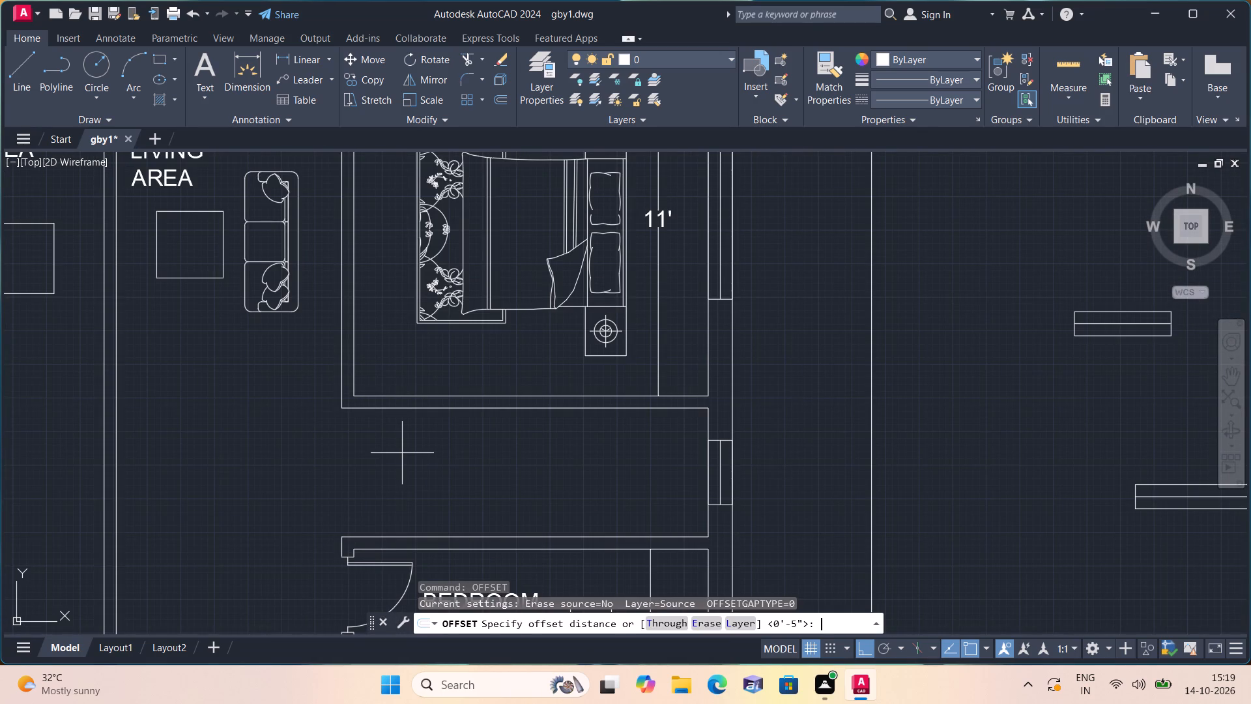
text(8')
key(space)
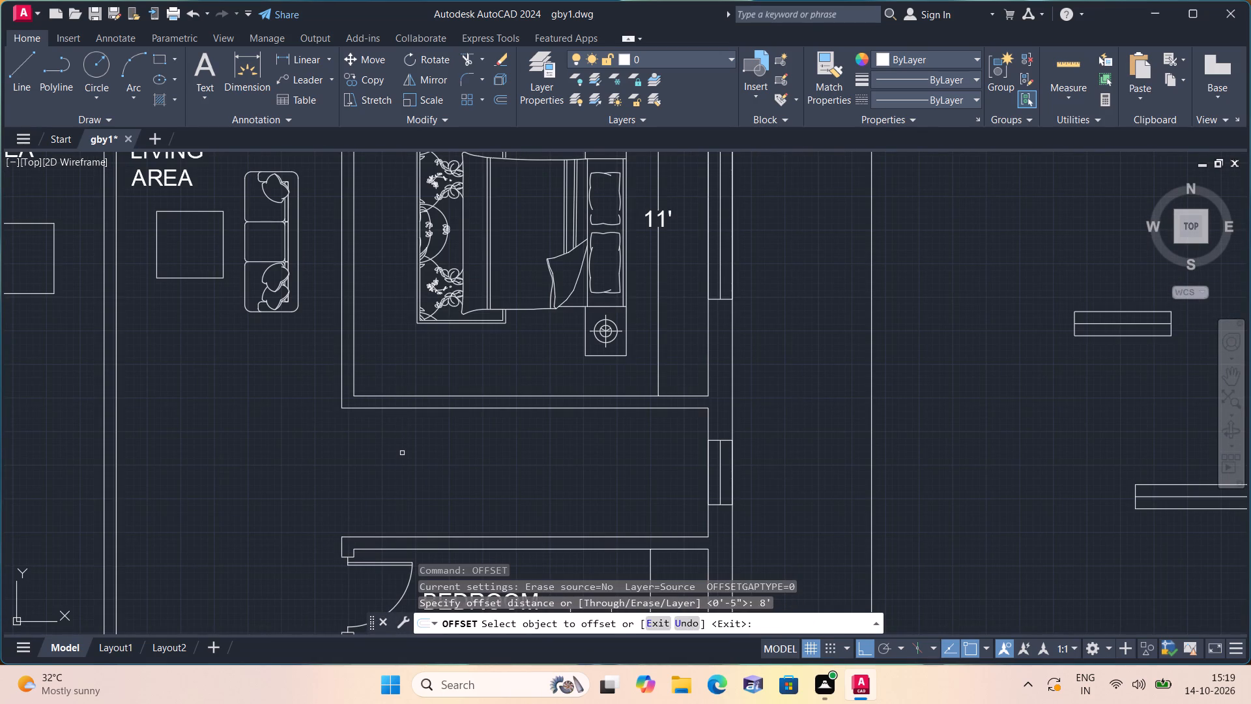
click(709, 520)
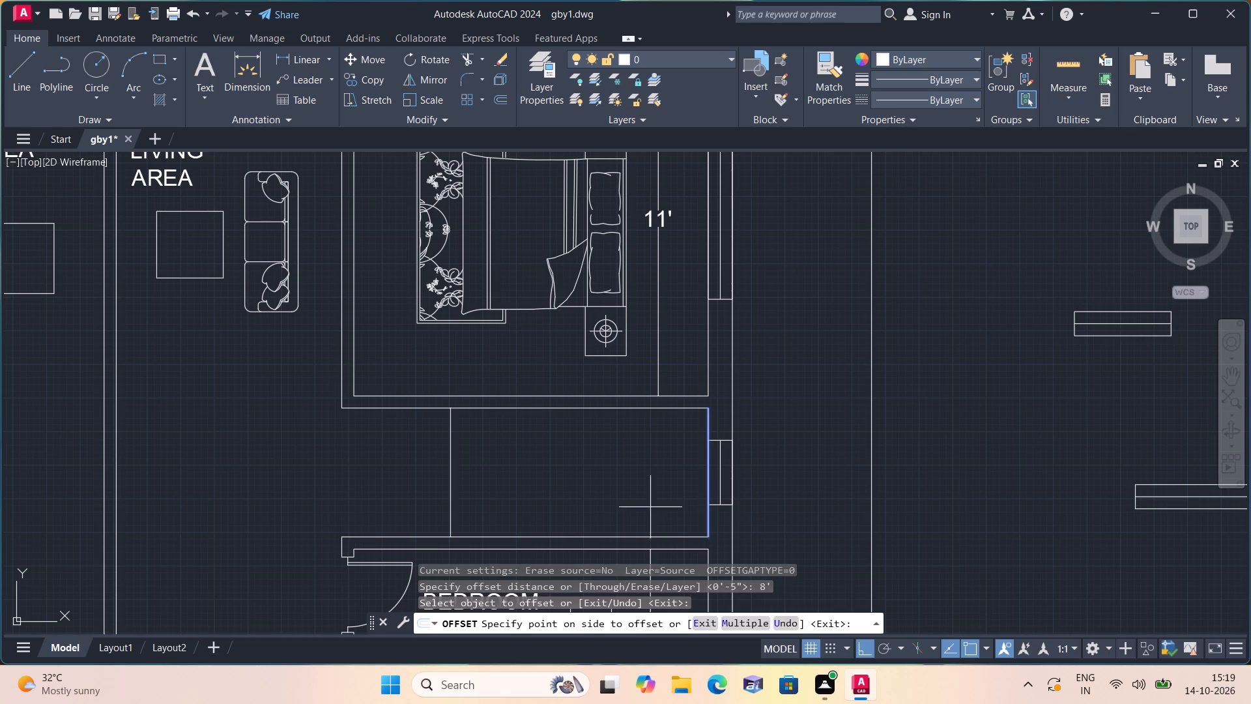
click(446, 467)
key(space)
Offset the east unit's new partition line 4.5" farther west to form the partition wall's thickness.
key(space)
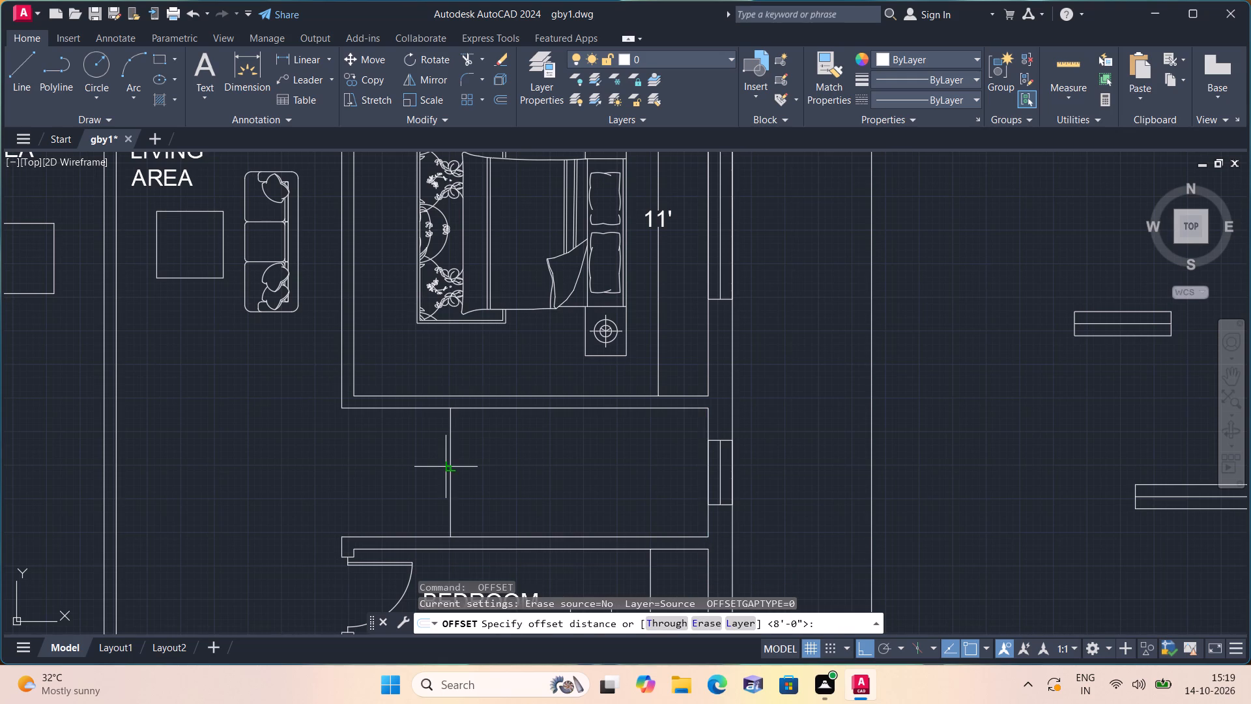
text(4.5")
key(space)
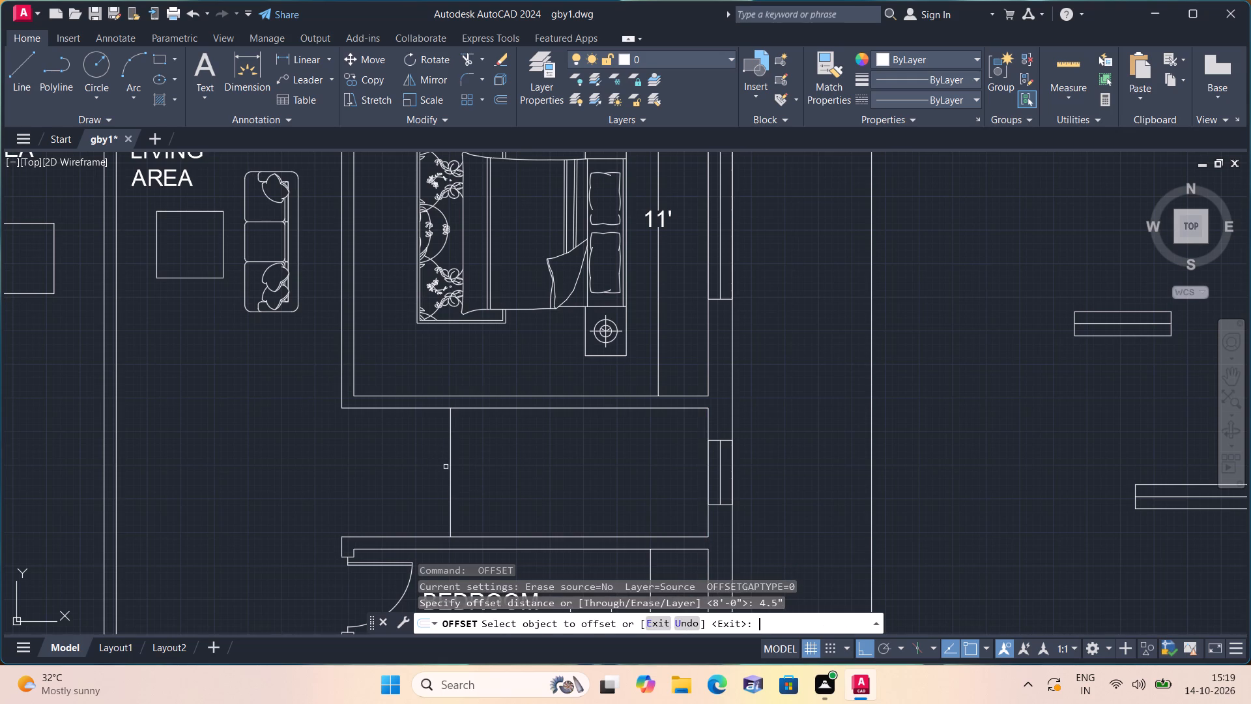
click(450, 498)
click(356, 445)
key(space)
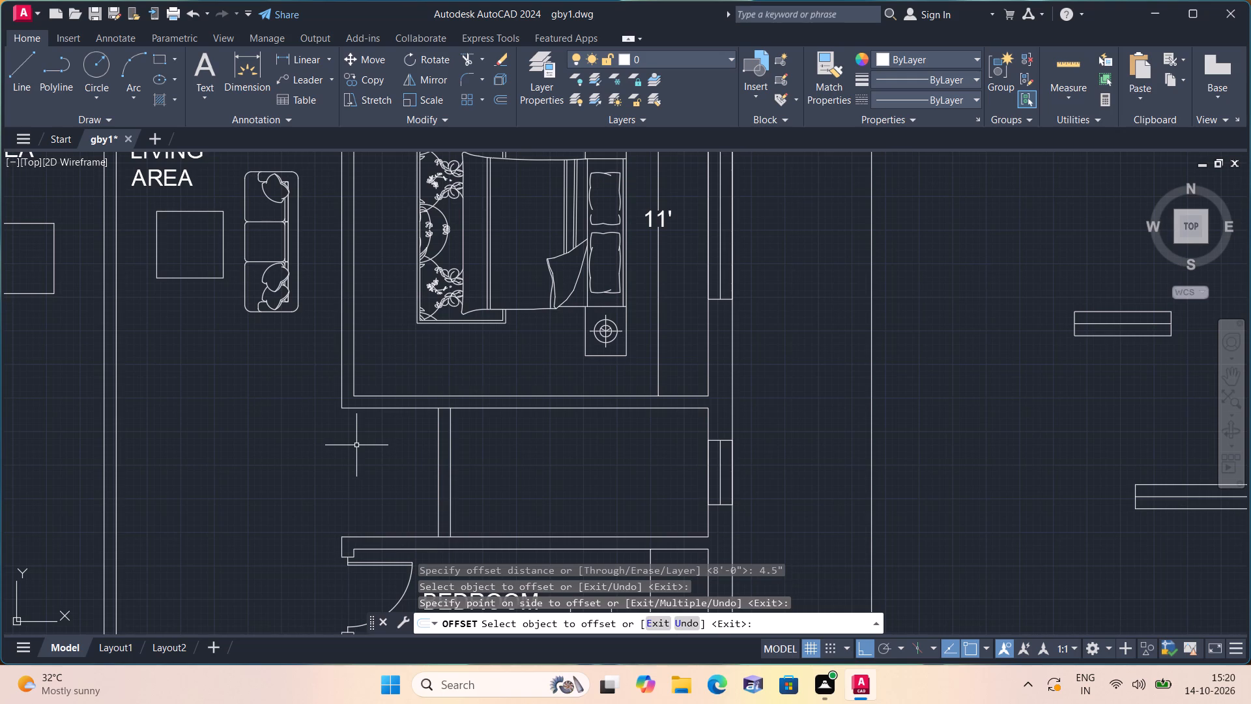
Add a horizontal linear dimension from the east unit's new partition to the inner east wall, placed at the window's north end.
click(313, 58)
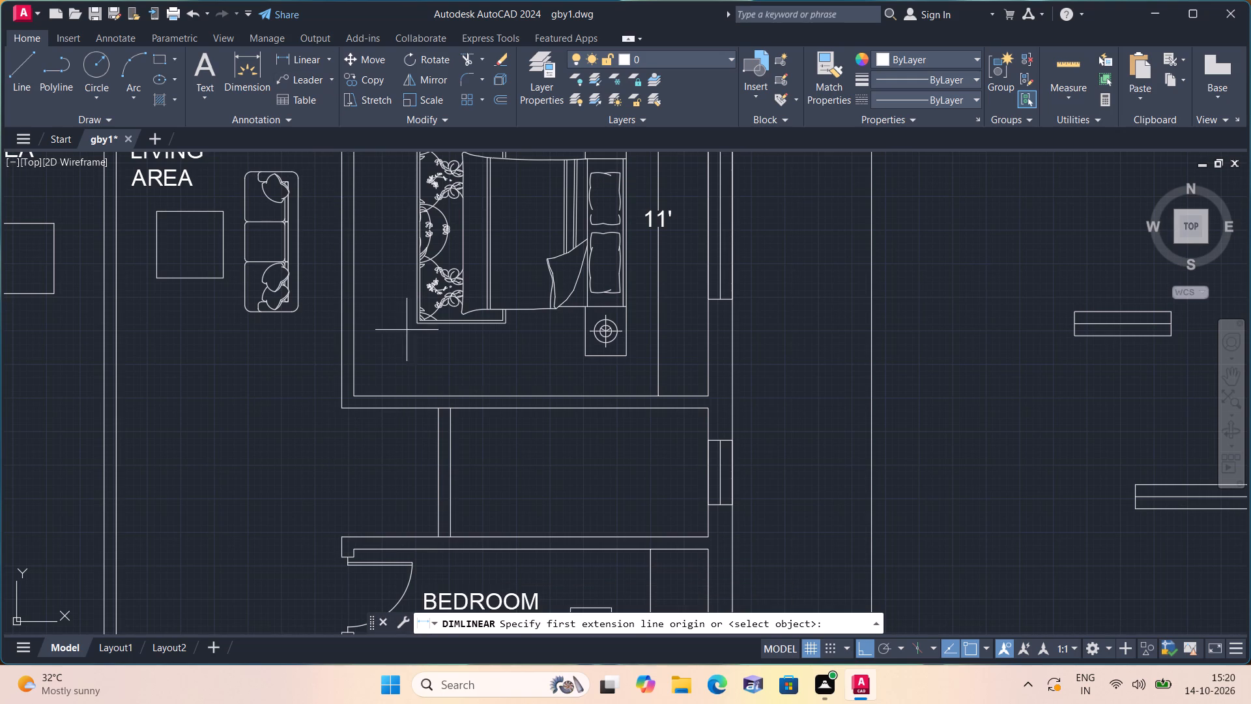
click(453, 425)
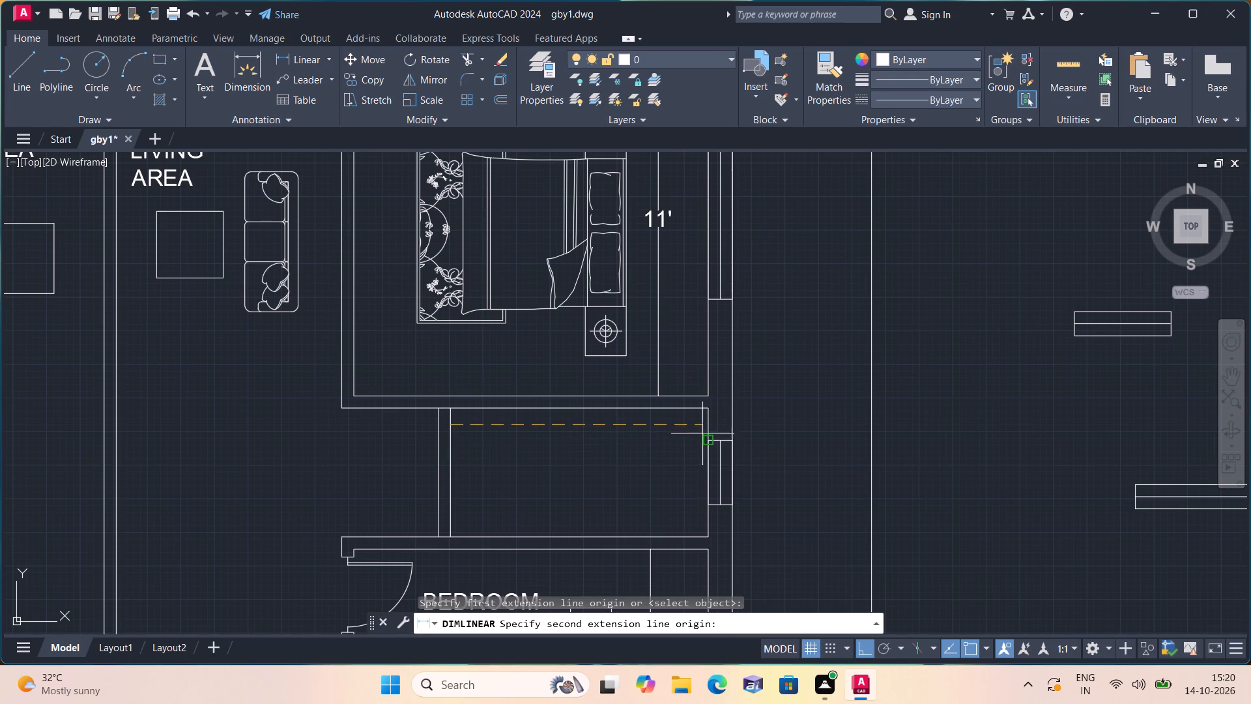
click(712, 424)
click(712, 437)
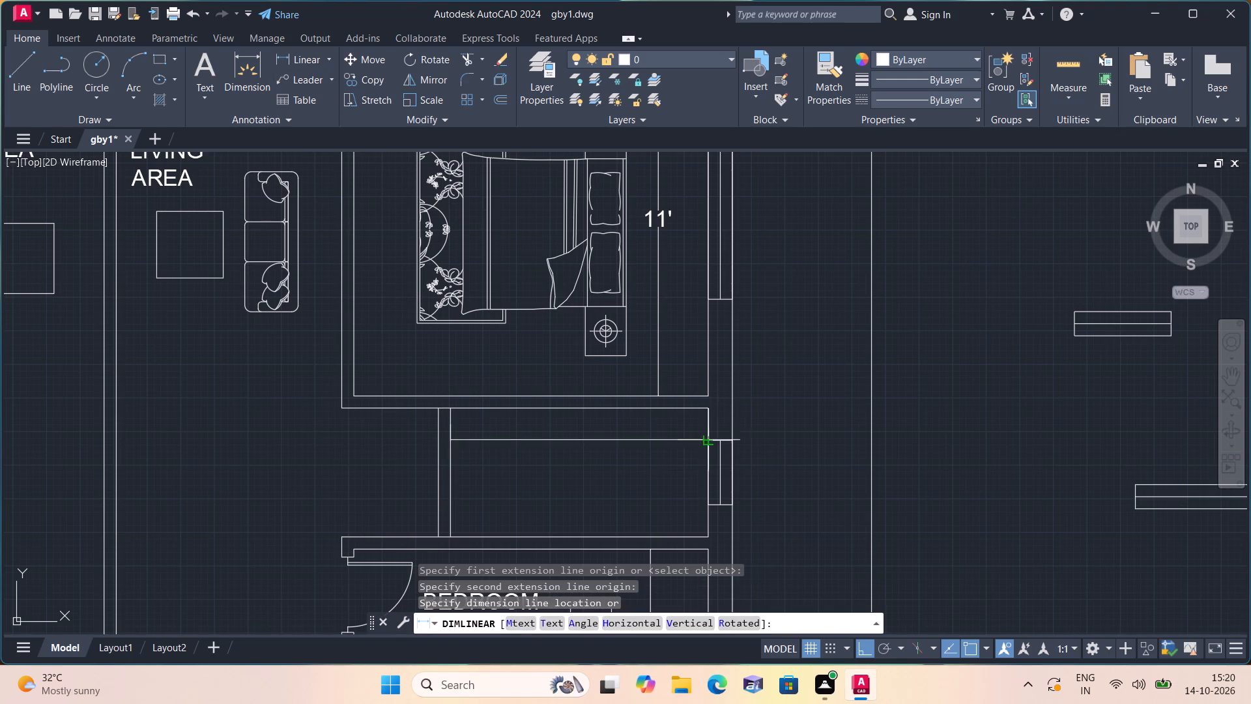
Add a vertical linear dimension between the north and south walls of the same unlabelled room, placed toward its east side.
drag(308, 57, 311, 75)
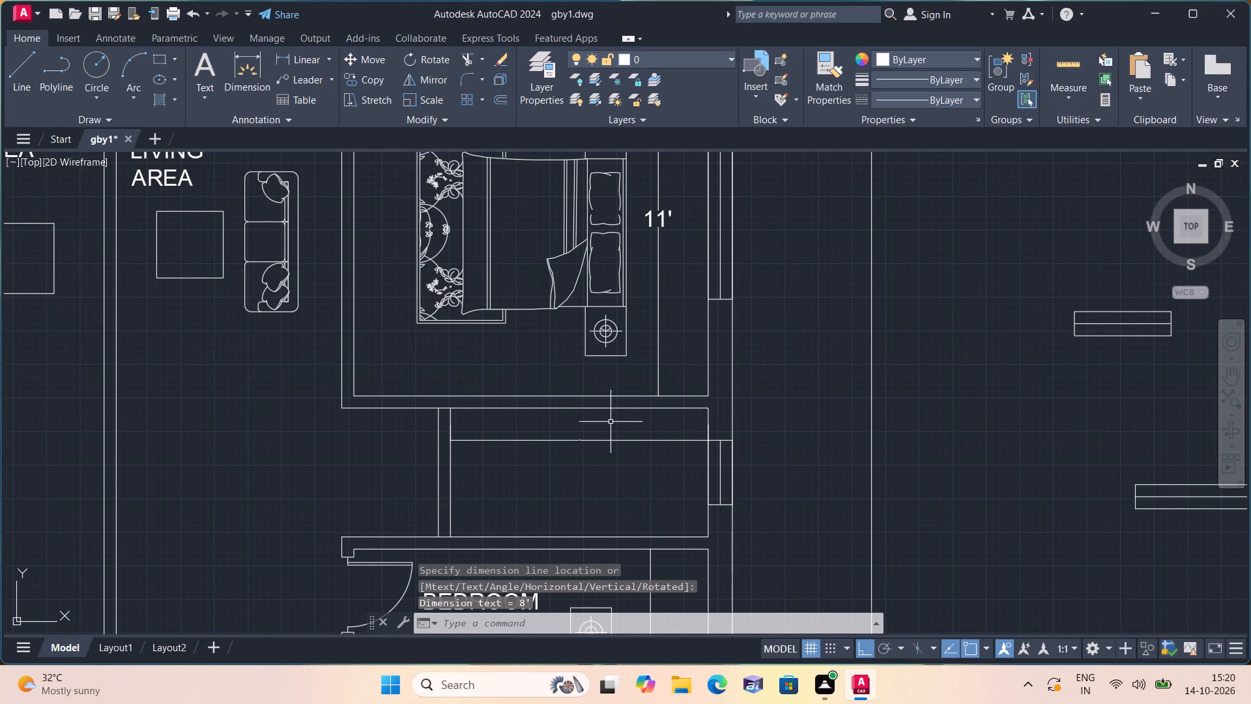
click(661, 412)
click(653, 432)
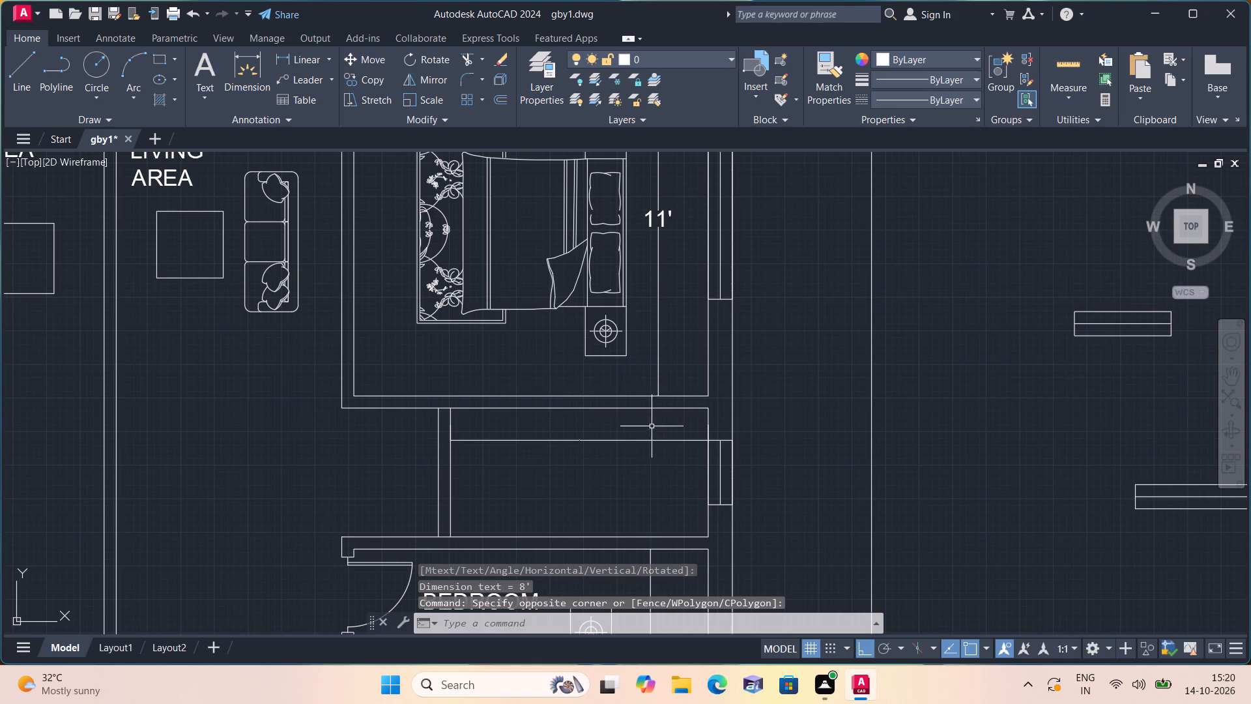
click(293, 54)
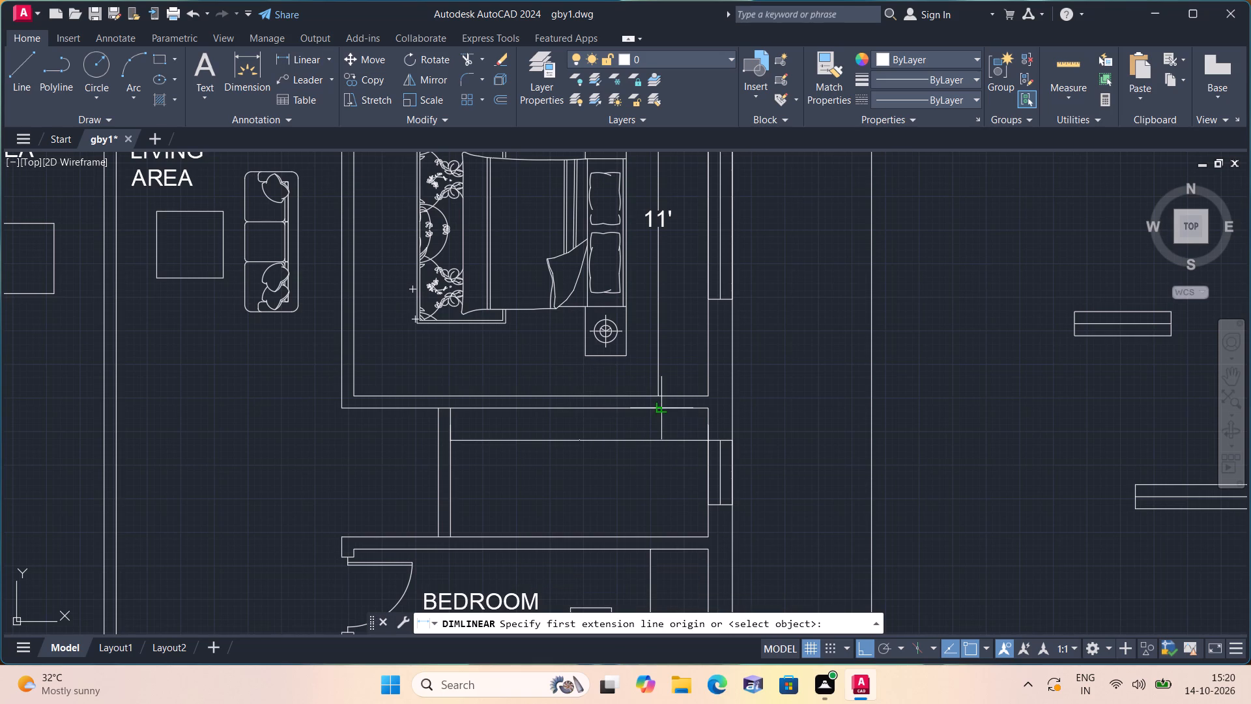
click(662, 411)
double_click(665, 536)
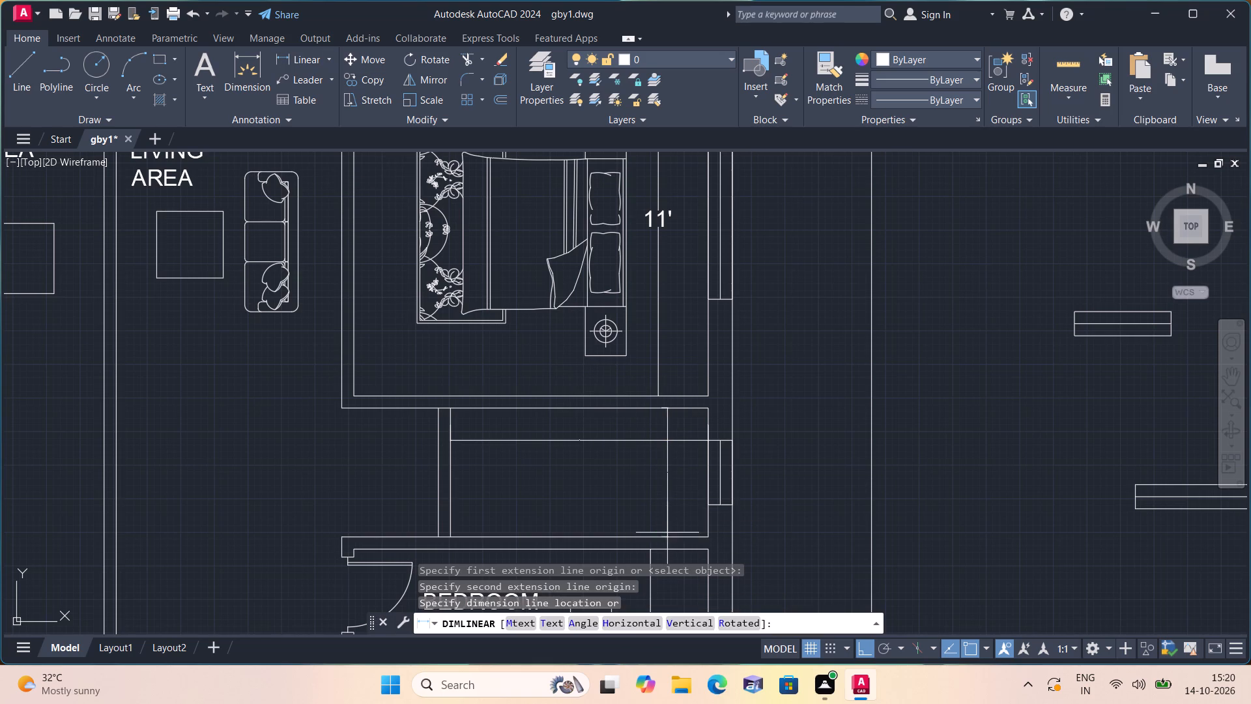
click(650, 499)
Set the text height of the unlabelled east room's horizontal and vertical dimensions to 6".
scroll(652, 492, up, 2)
drag(678, 485, 669, 460)
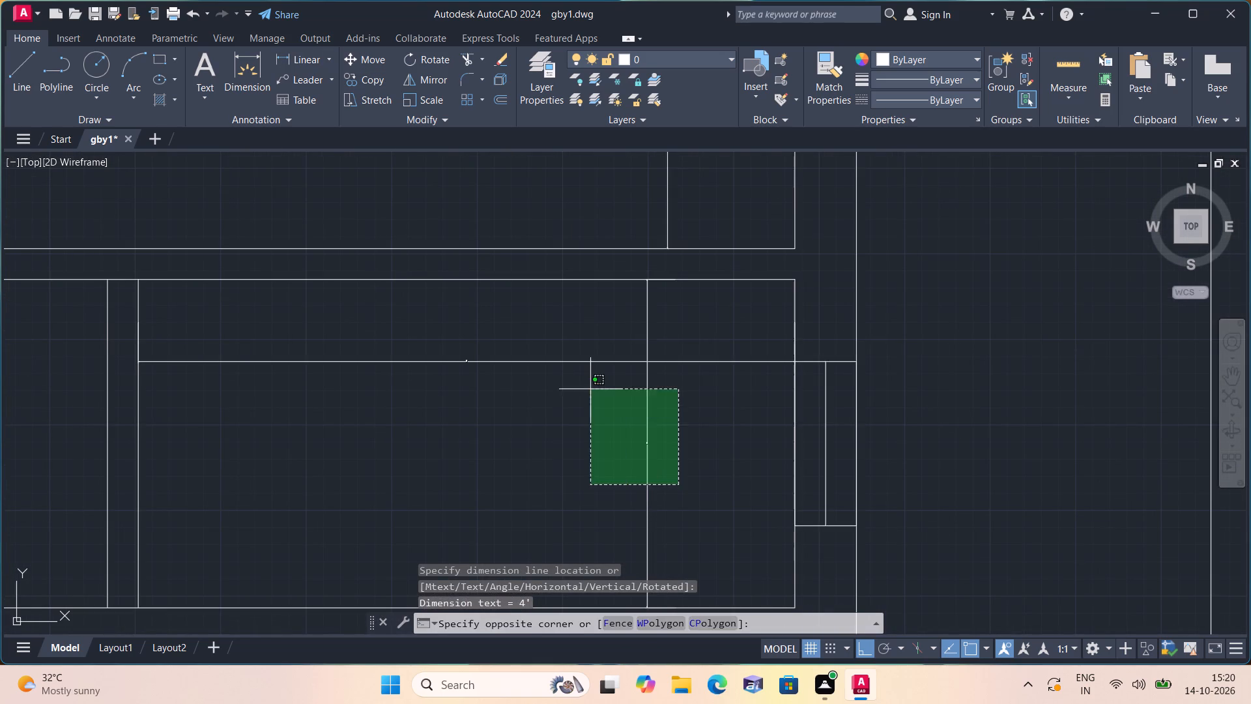
click(541, 344)
right_click(397, 465)
click(444, 423)
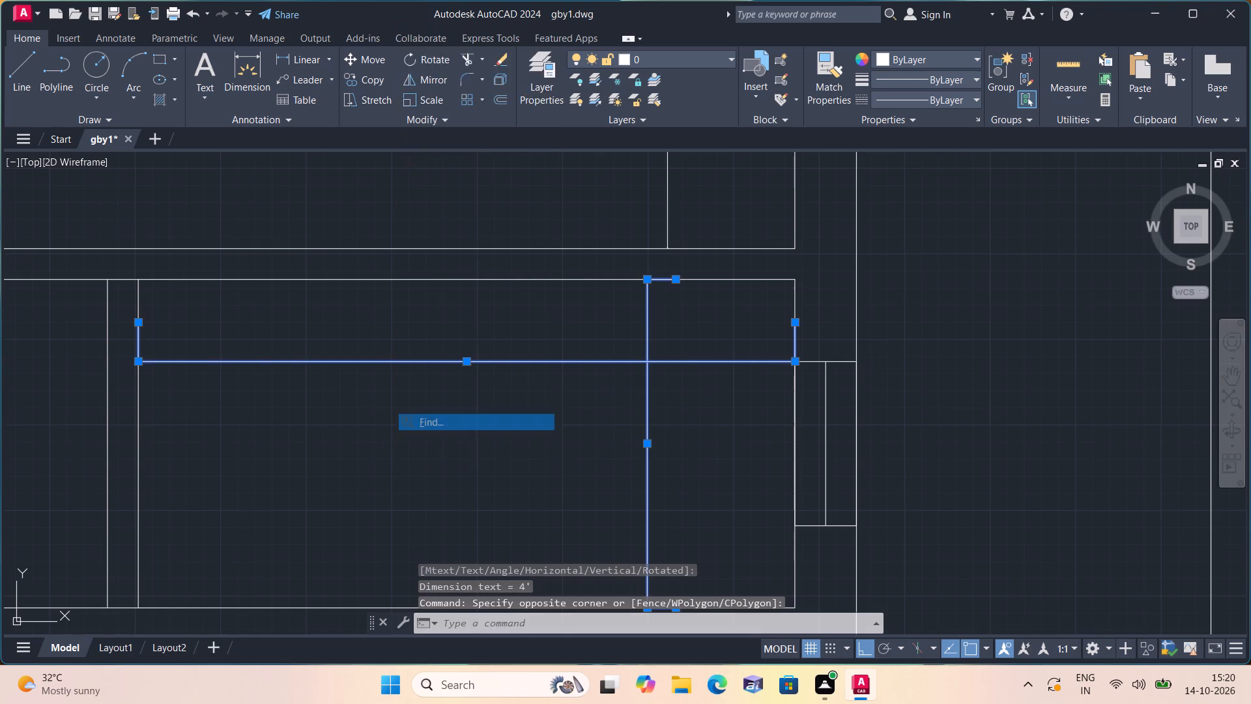
click(837, 331)
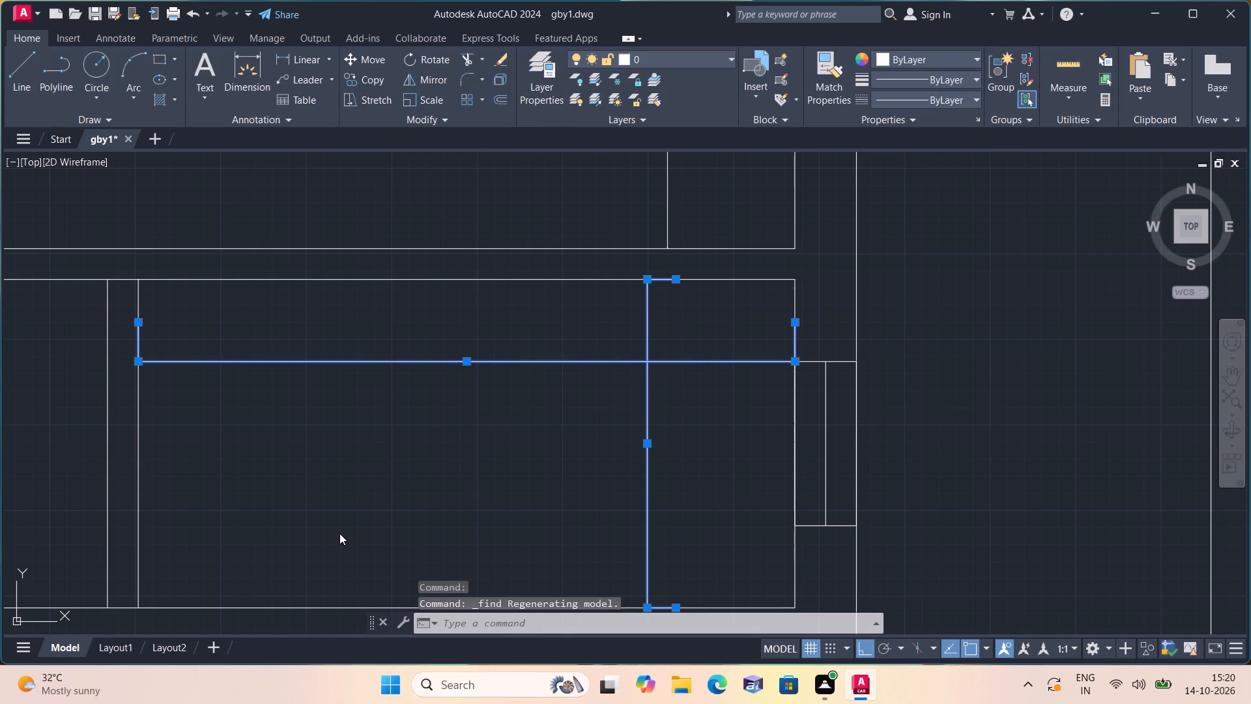
right_click(362, 510)
click(395, 482)
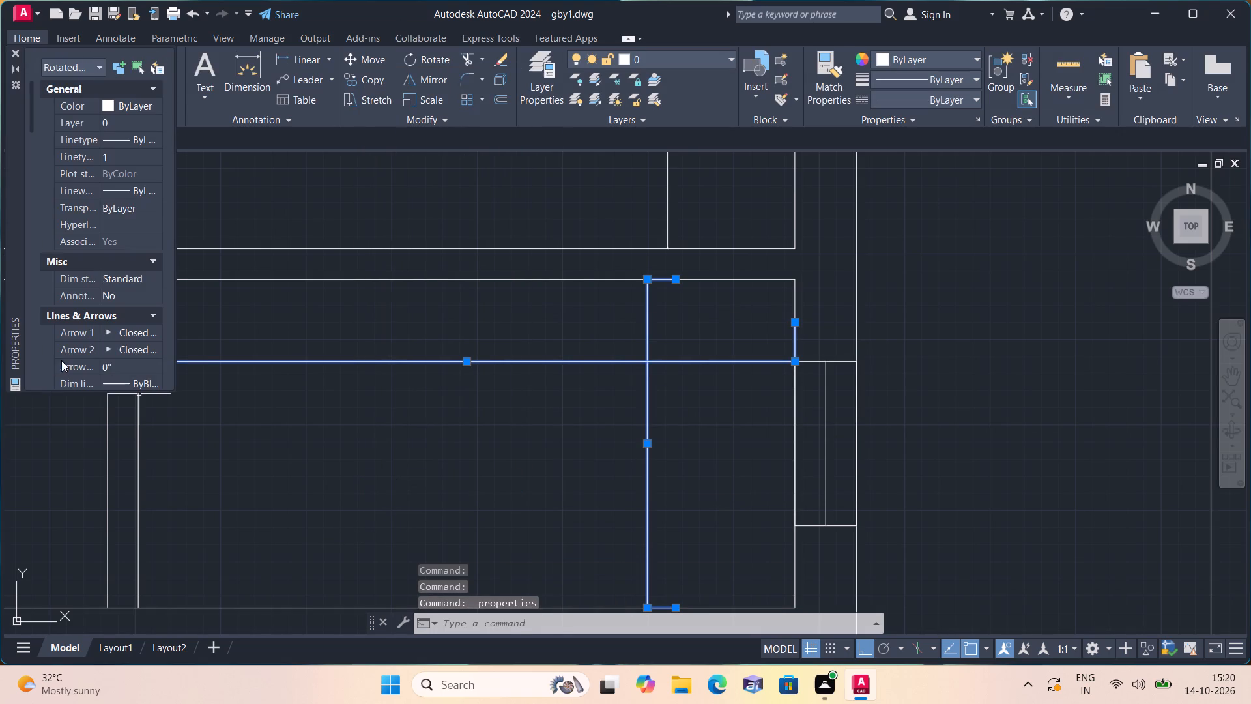
scroll(115, 353, down, 5)
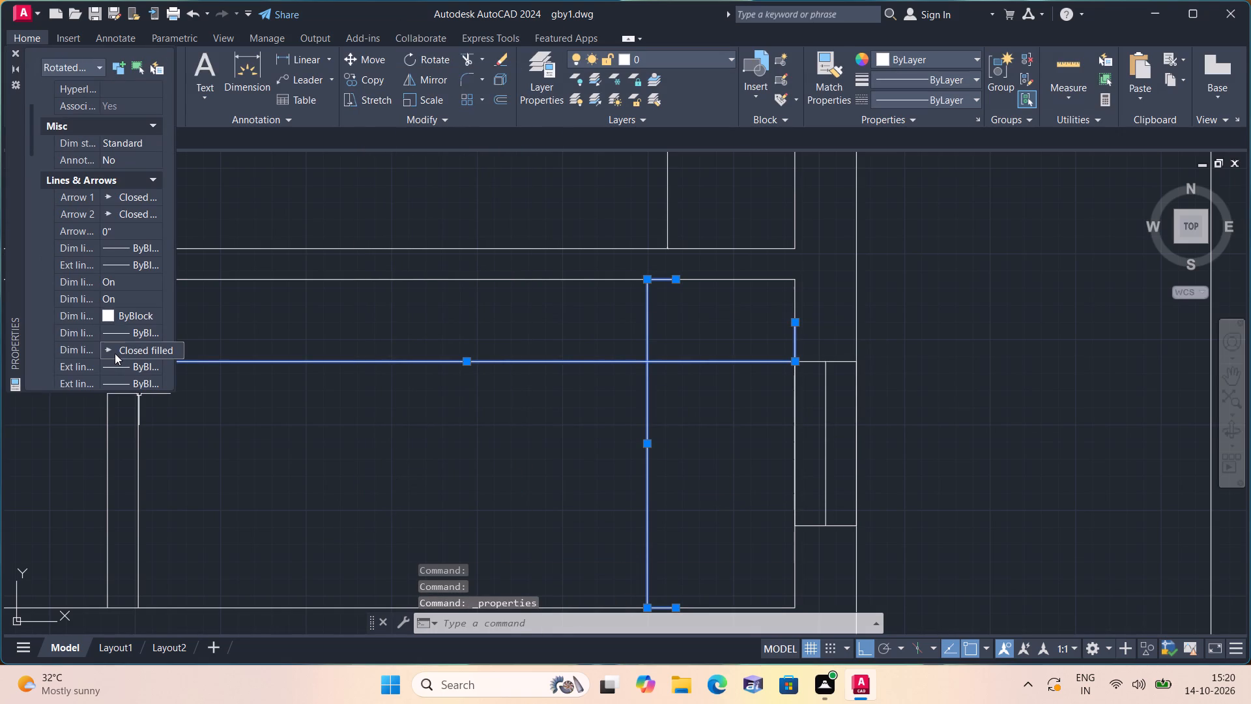
scroll(115, 353, down, 1)
scroll(146, 270, down, 3)
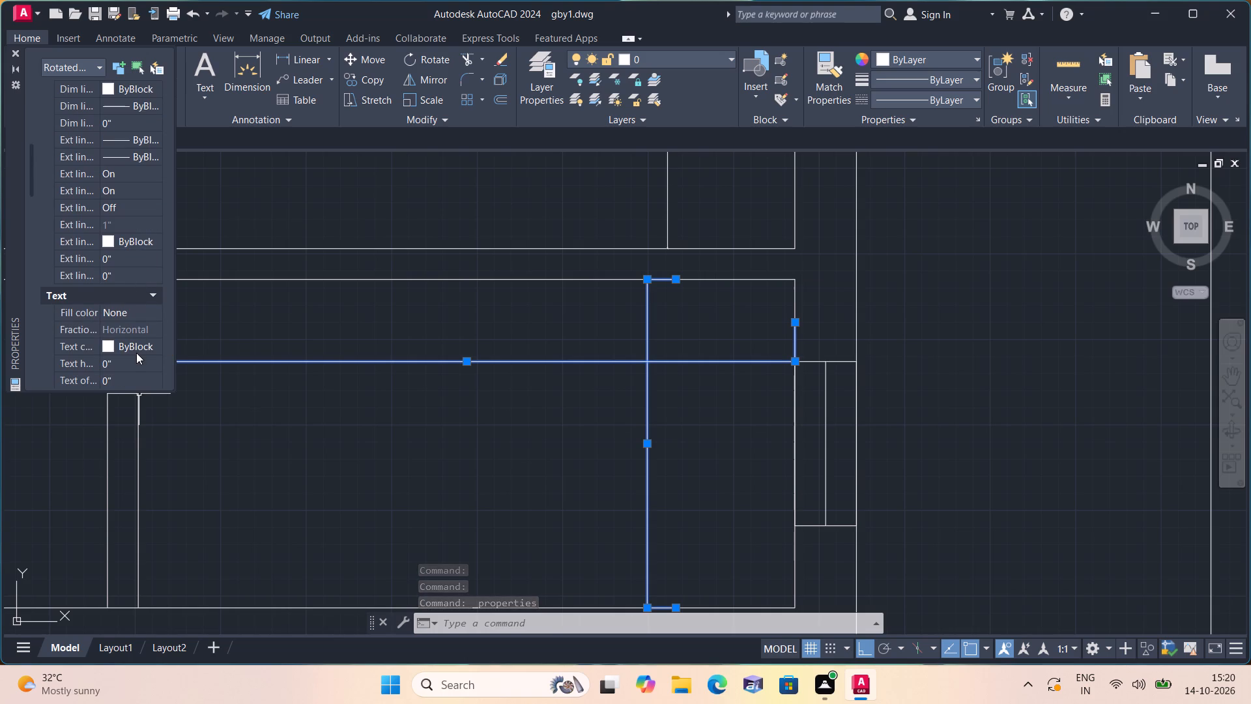
click(136, 362)
key(BackSpace)
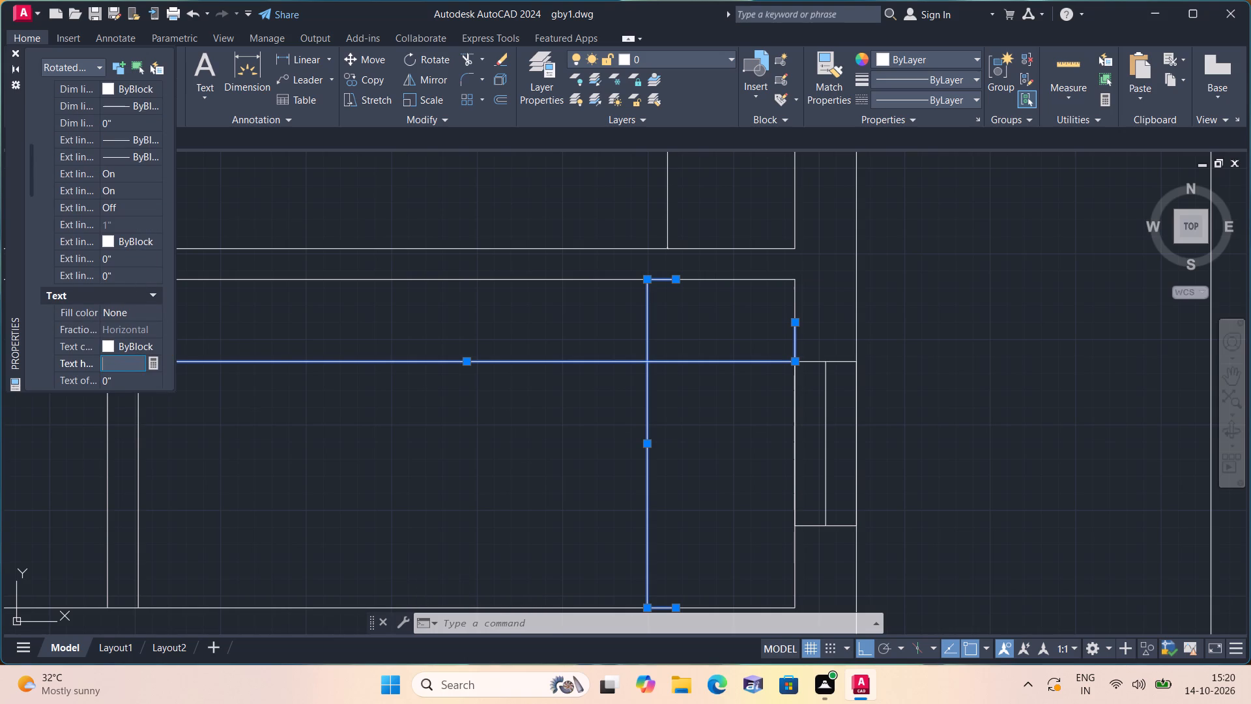
text(6")
click(194, 415)
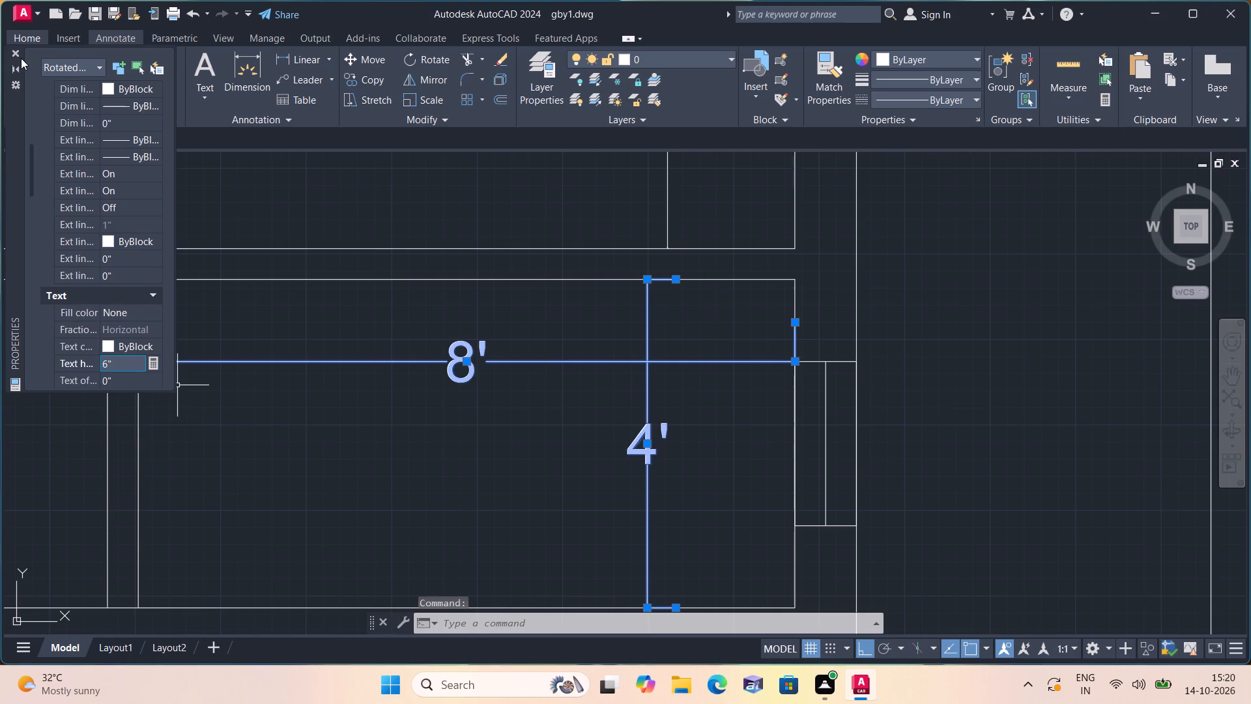
click(21, 58)
key(Escape)
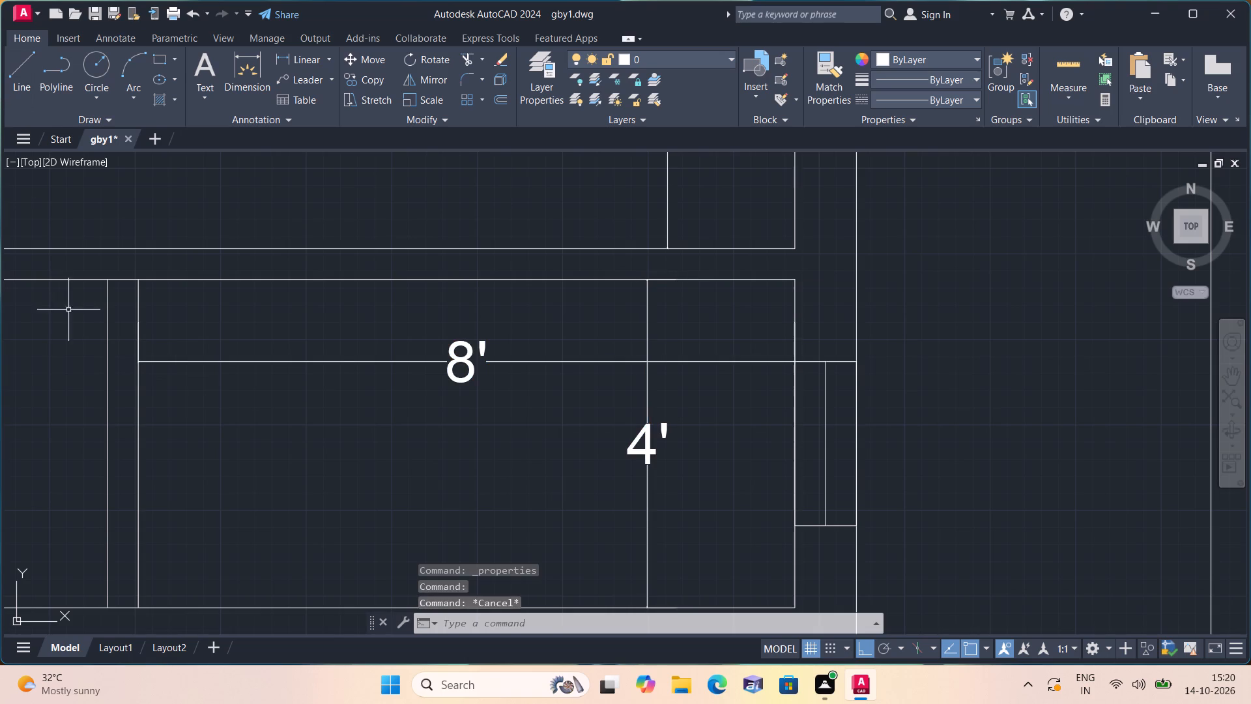
Examine both units' rooms, labels and dimensions from the kitchens and toilets down to the pooja room for anything still missing.
scroll(106, 332, down, 2)
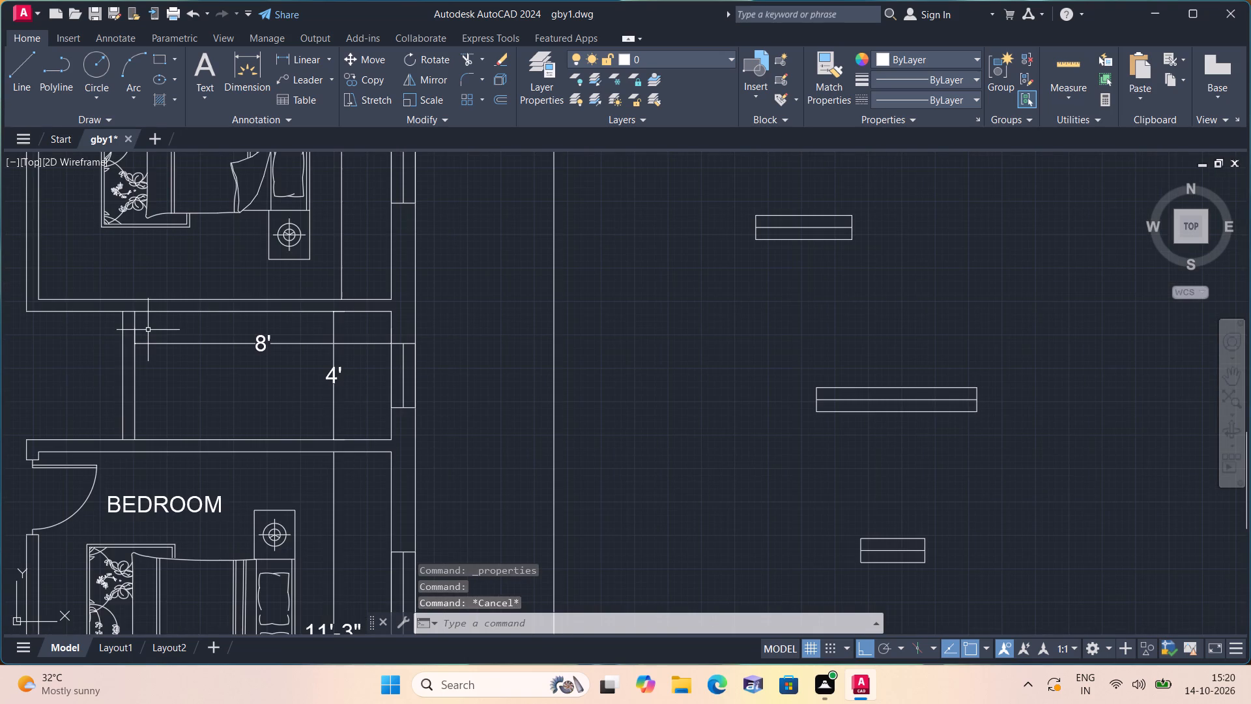
scroll(148, 330, down, 1)
scroll(148, 330, up, 1)
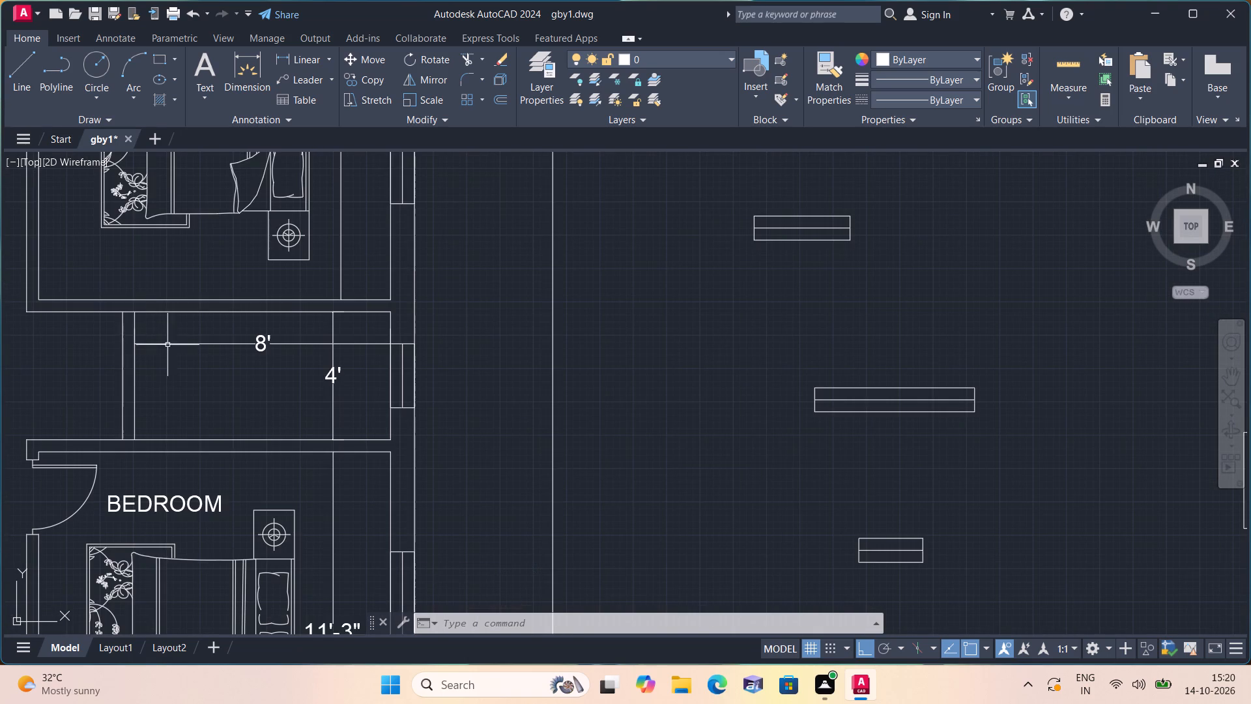
scroll(220, 386, down, 2)
scroll(152, 322, up, 1)
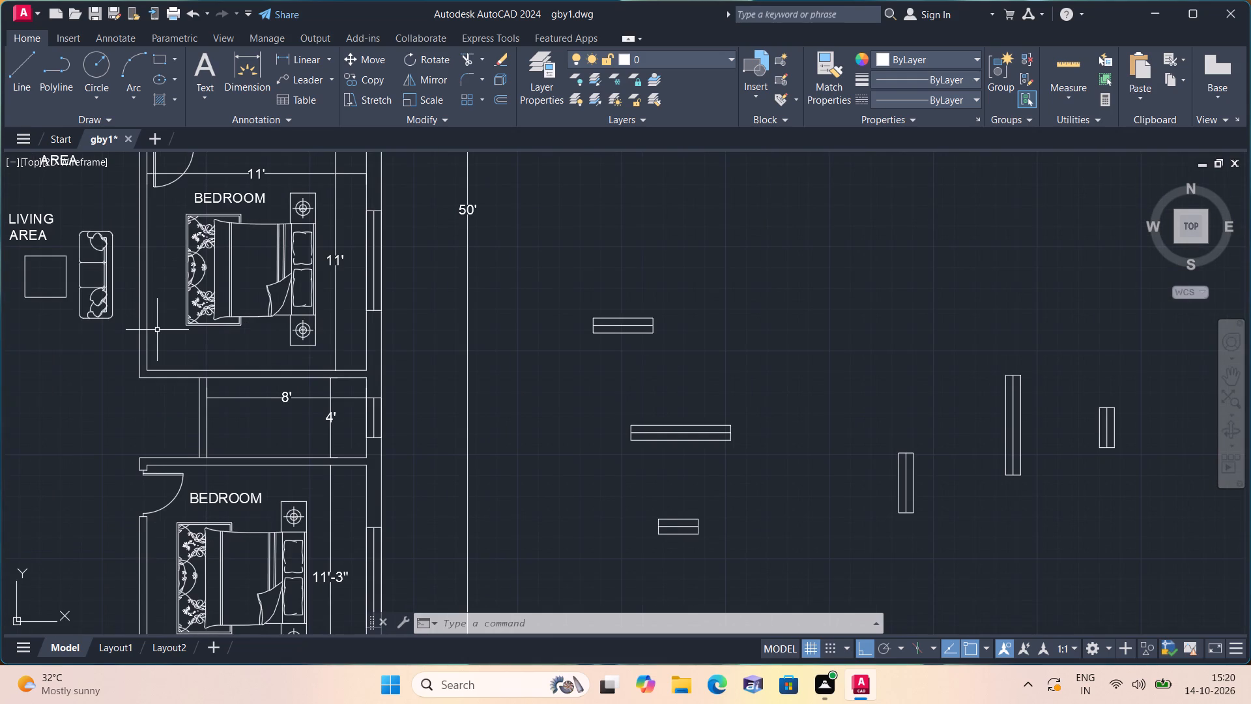
middle_drag(158, 332, 210, 405)
scroll(210, 405, up, 1)
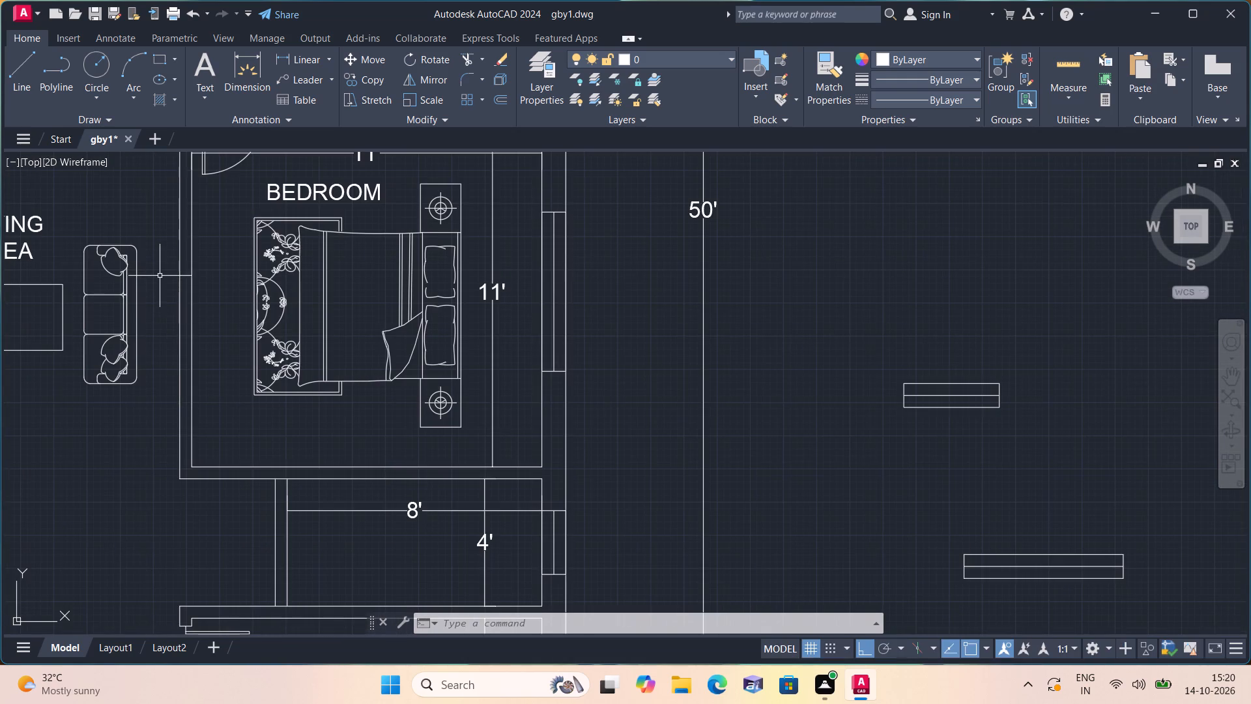
middle_drag(158, 275, 190, 339)
scroll(196, 297, down, 1)
middle_drag(195, 280, 230, 346)
scroll(229, 337, down, 1)
scroll(305, 236, up, 2)
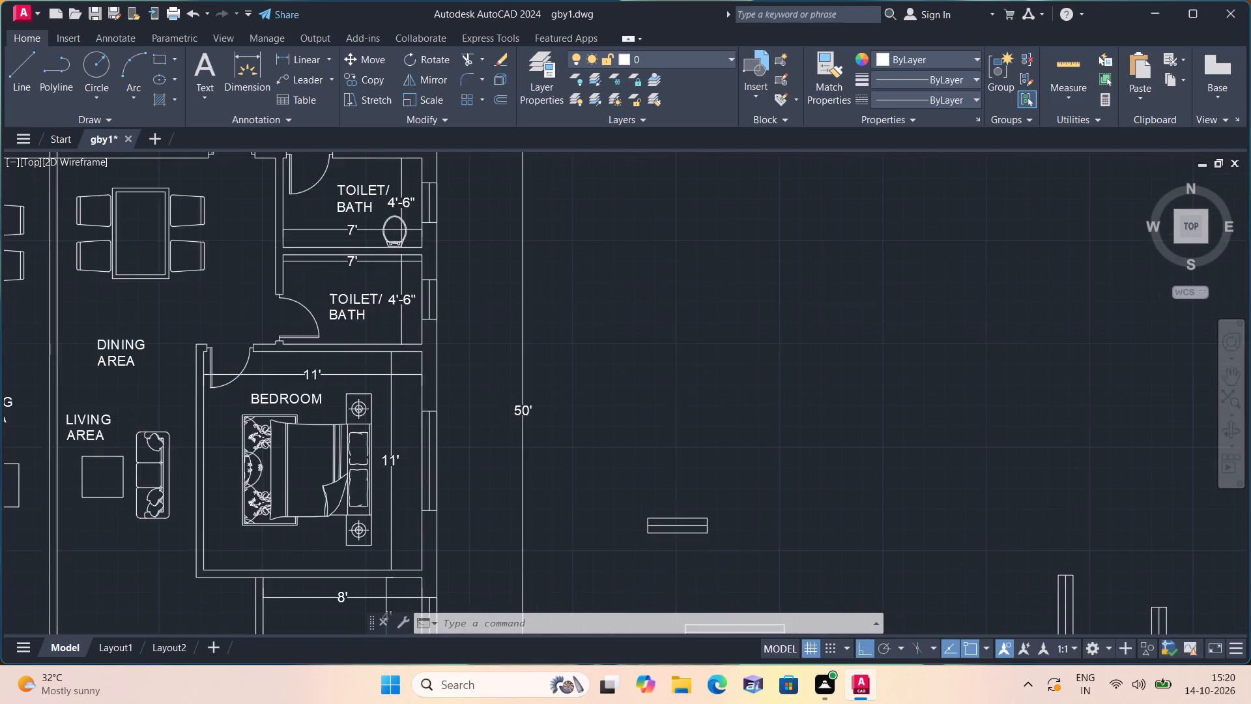
middle_drag(300, 254, 318, 307)
scroll(321, 308, down, 2)
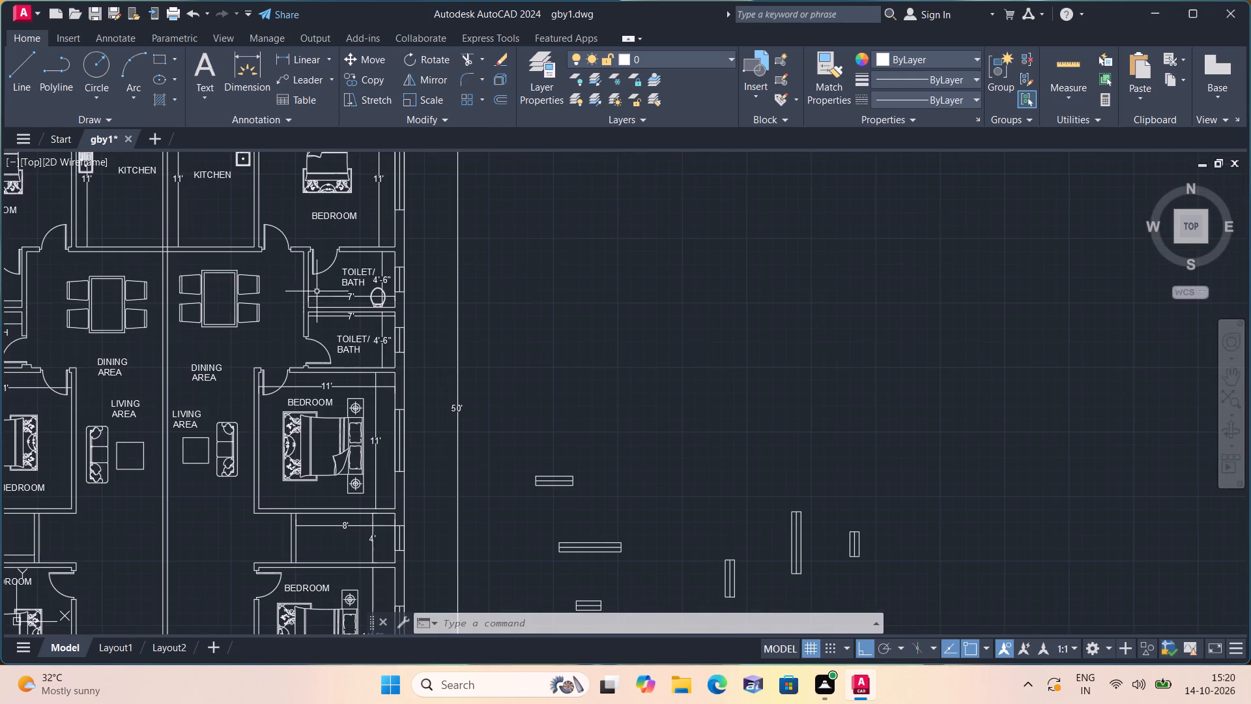
middle_drag(276, 201, 313, 271)
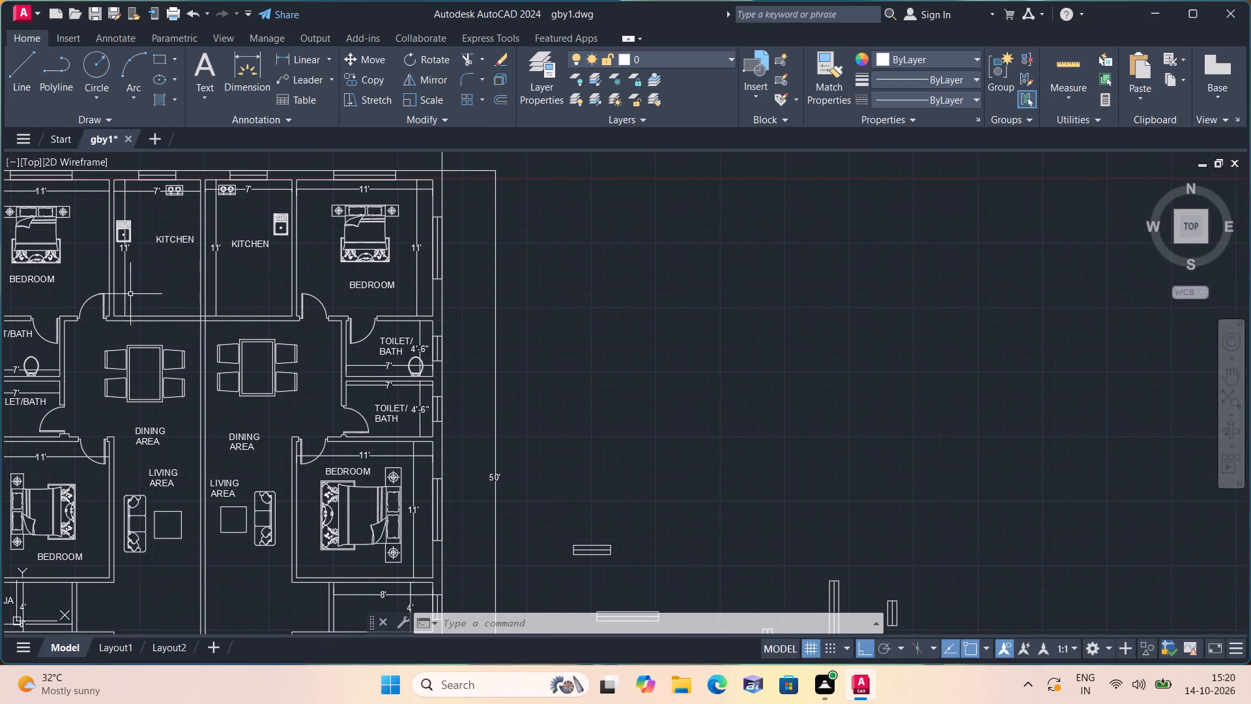
middle_drag(128, 295, 214, 227)
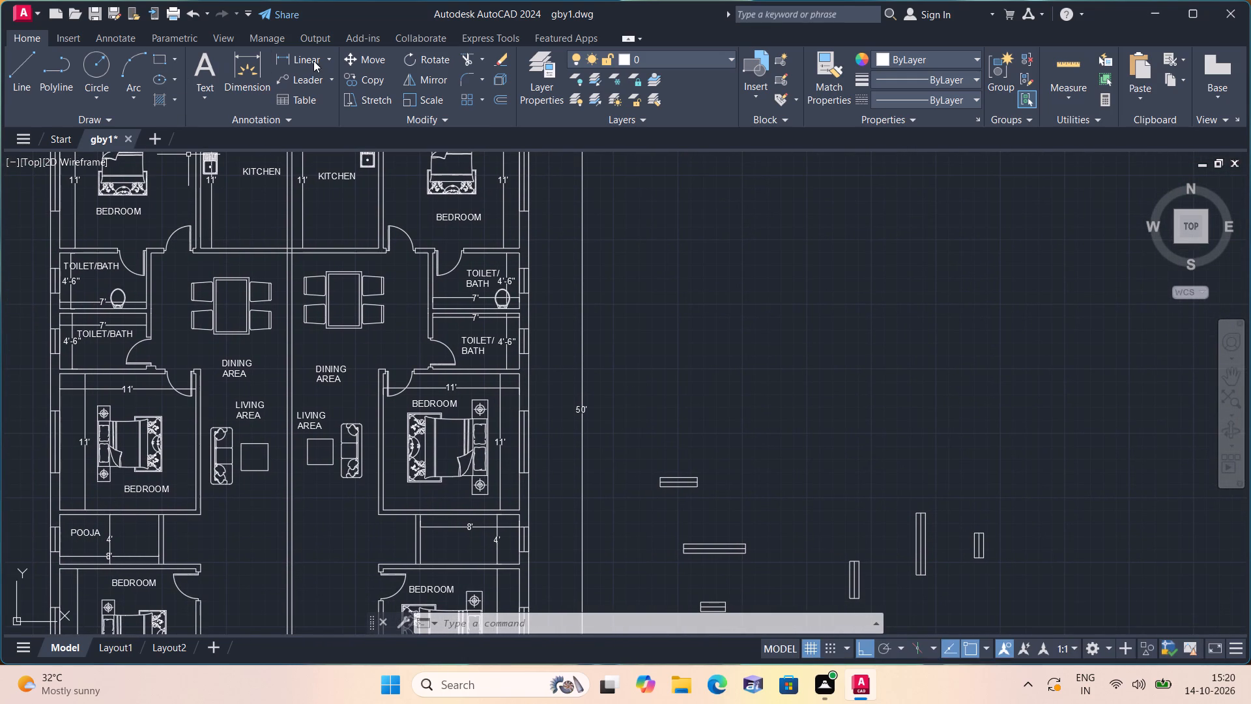
click(300, 56)
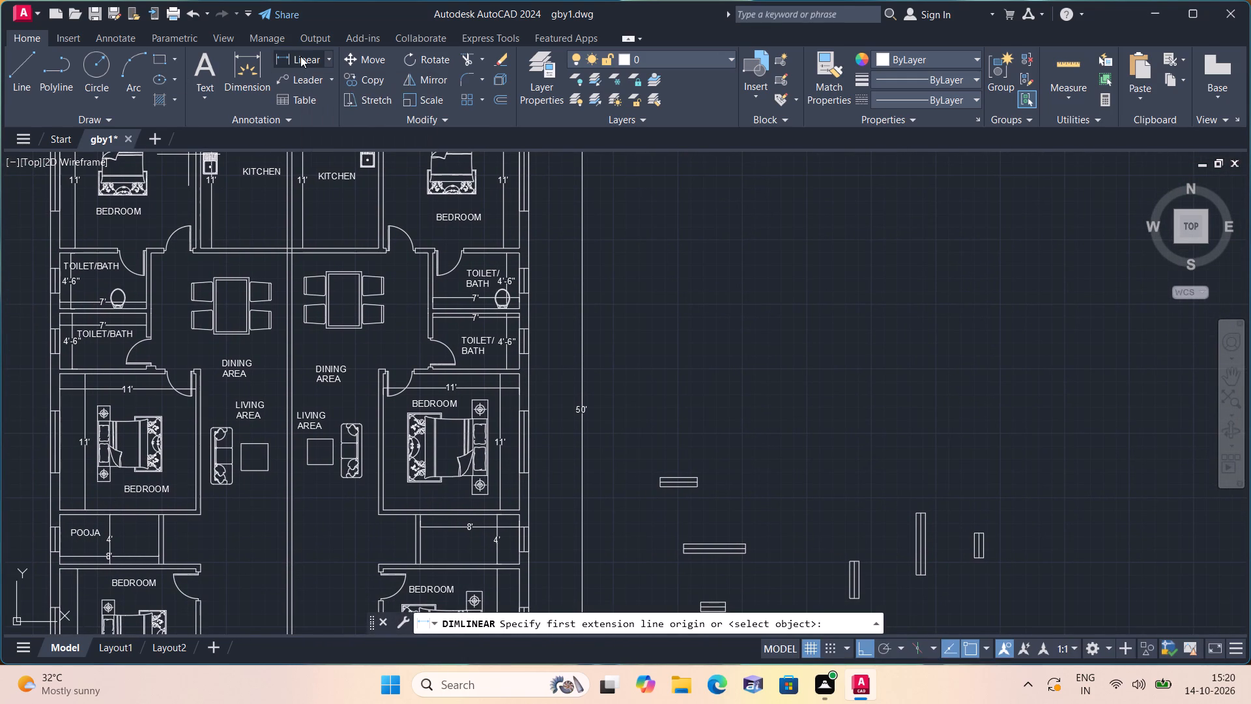
key(Escape)
Draw two horizontal wall lines across both units, joining the middle bedrooms' inner south corners between the living areas and the sitout.
scroll(142, 305, down, 1)
middle_drag(141, 301, 266, 162)
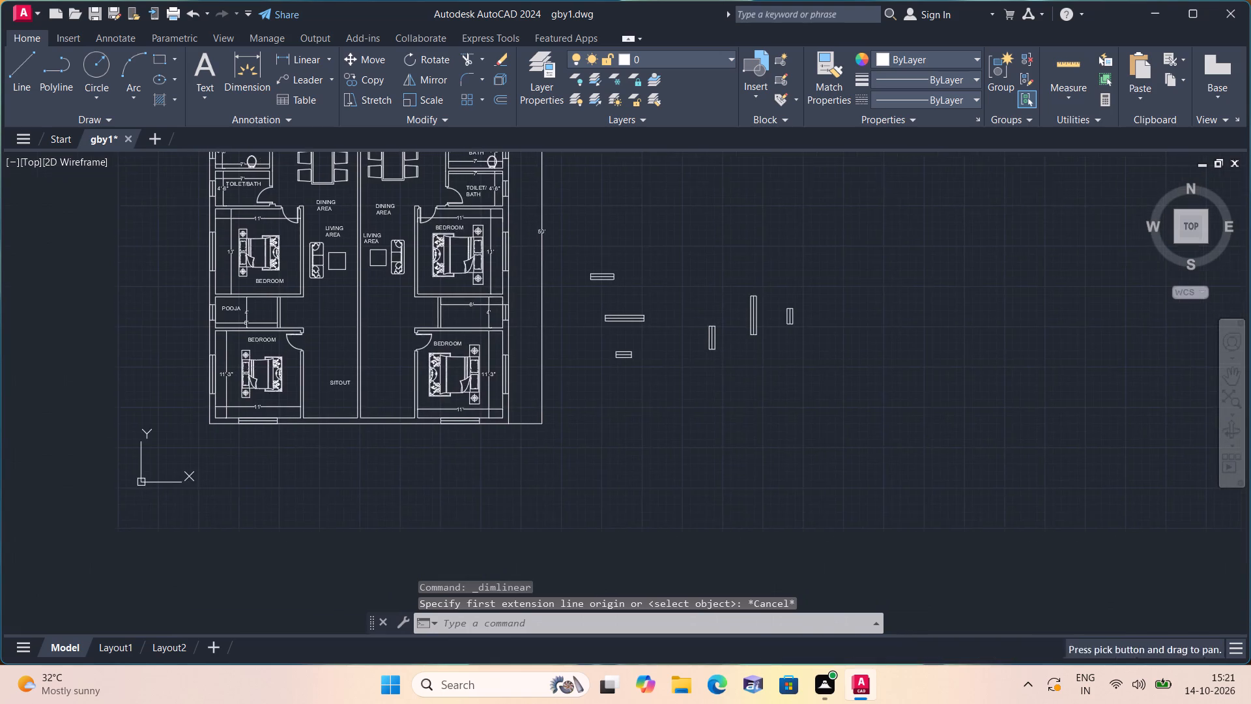
scroll(280, 295, up, 2)
scroll(344, 307, up, 1)
middle_drag(335, 310, 358, 248)
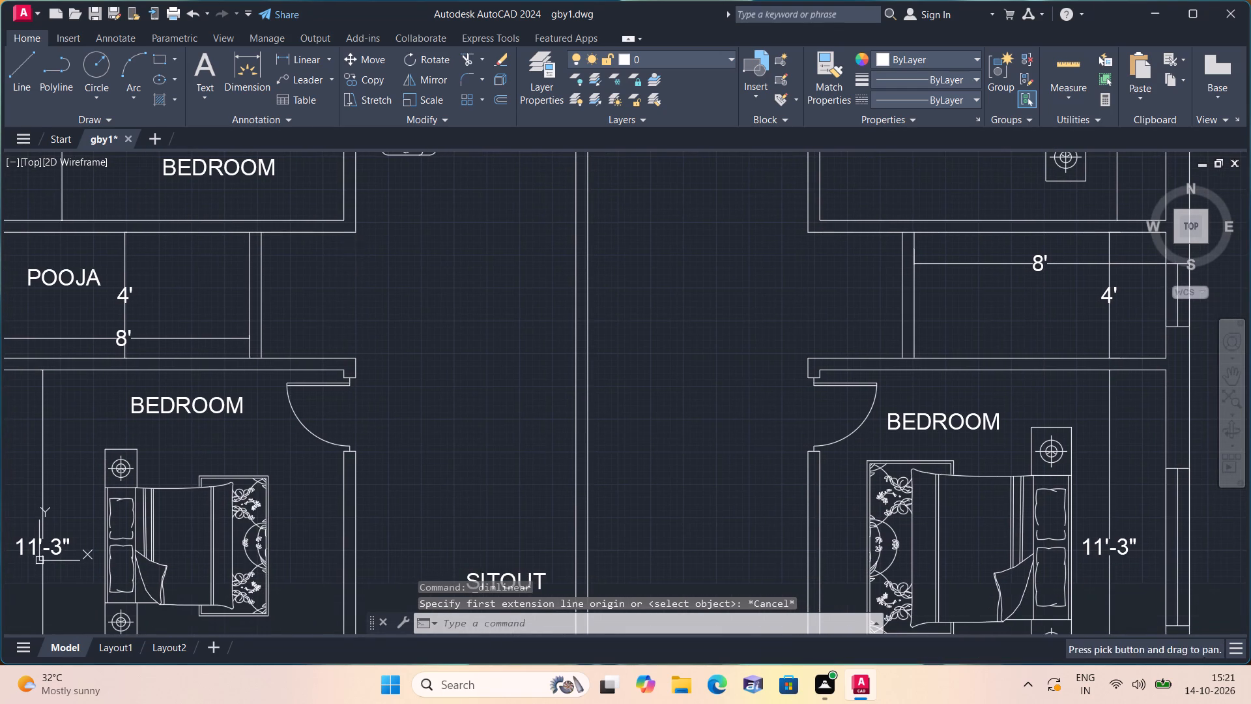
scroll(358, 248, down, 1)
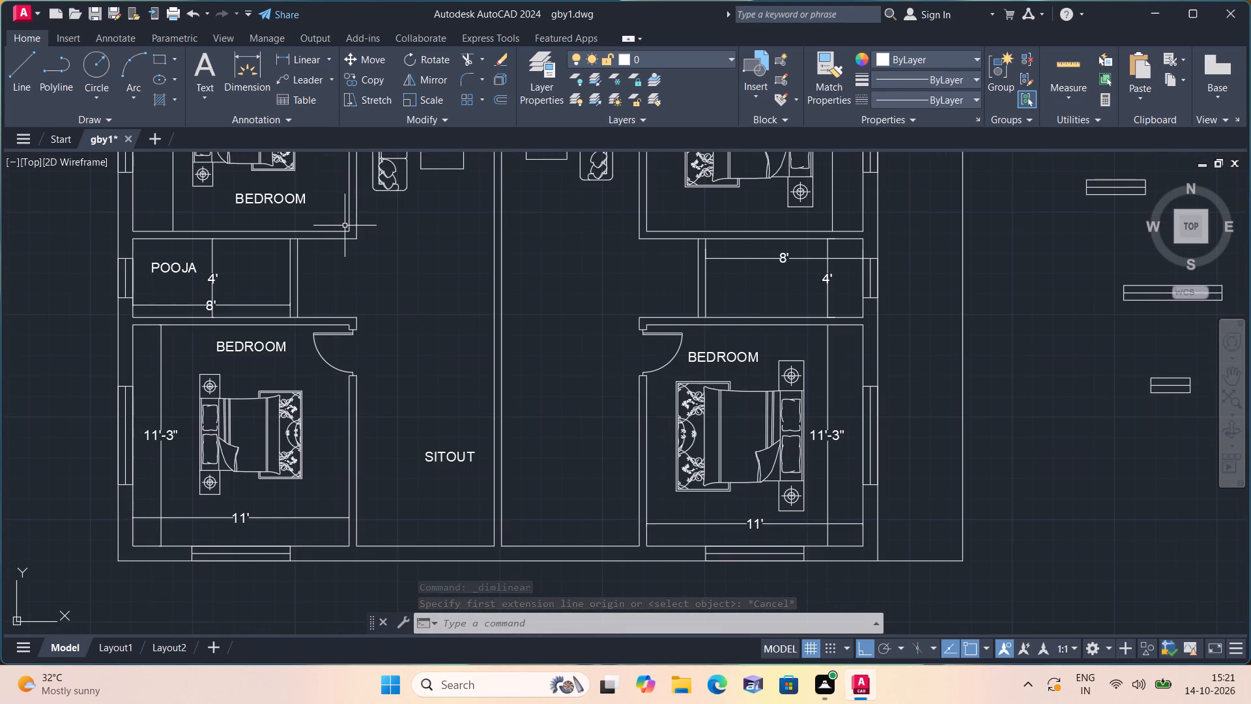
text(l)
key(space)
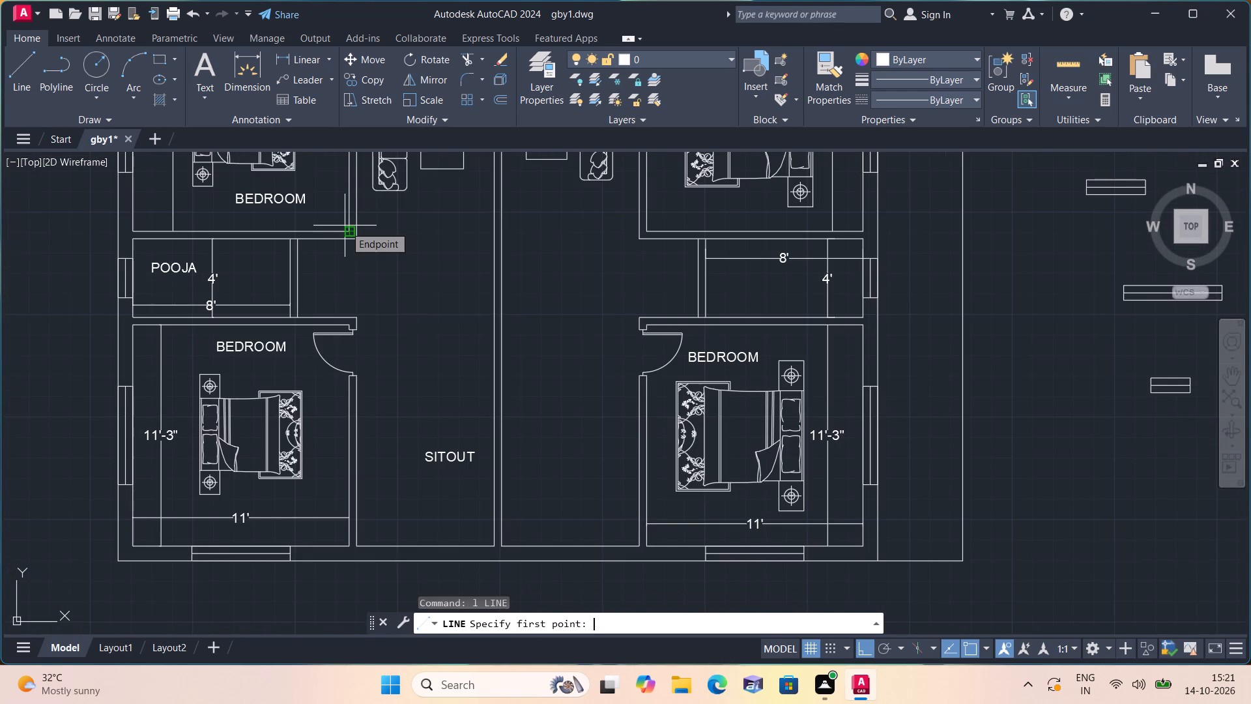
click(352, 230)
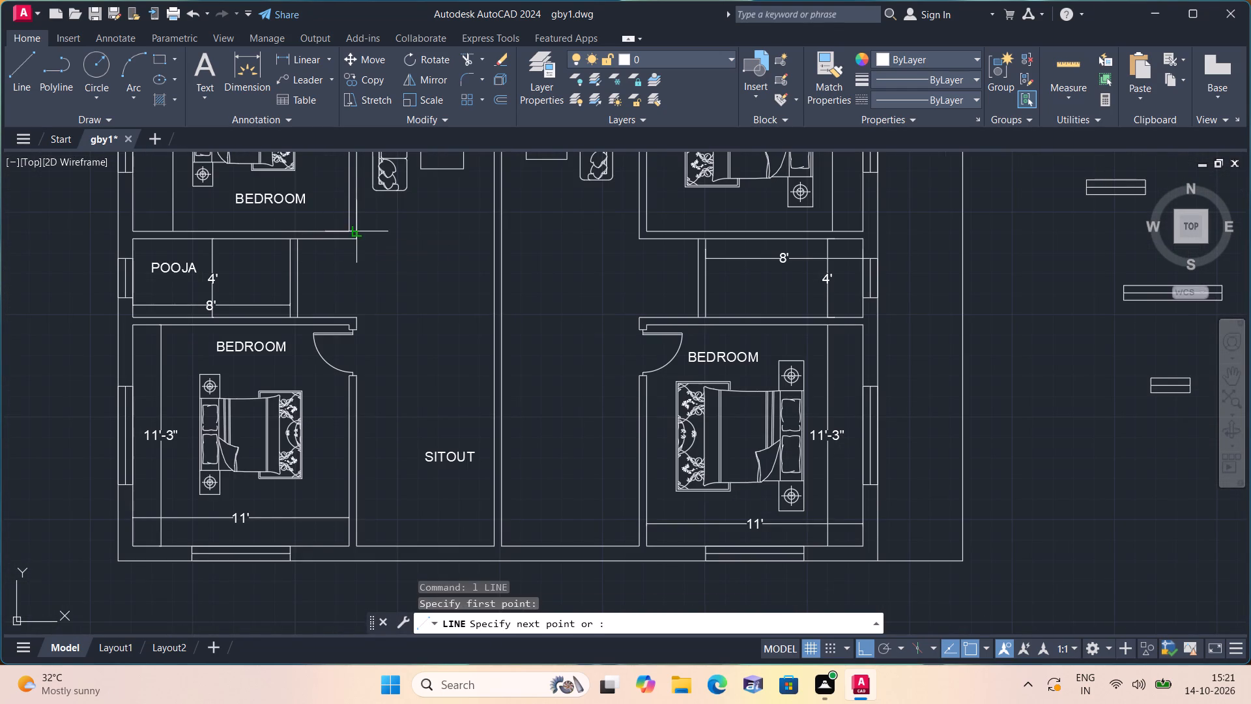
click(643, 225)
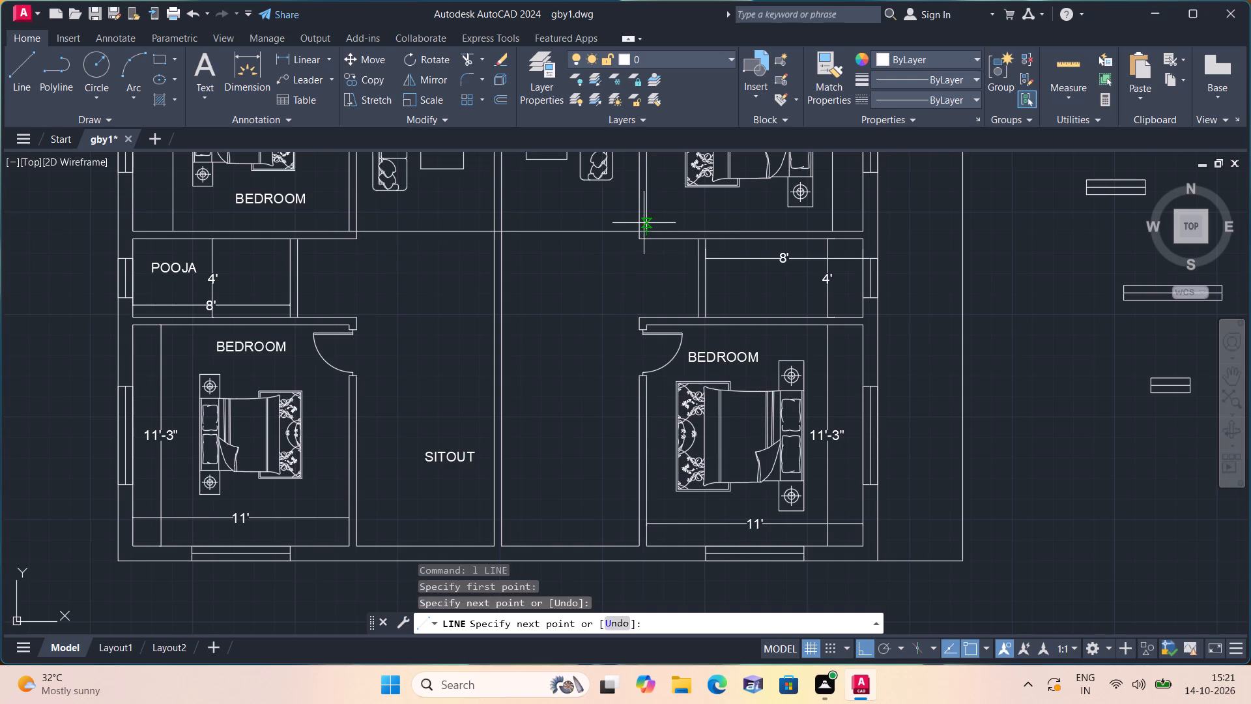
key(space)
key(space)
click(356, 239)
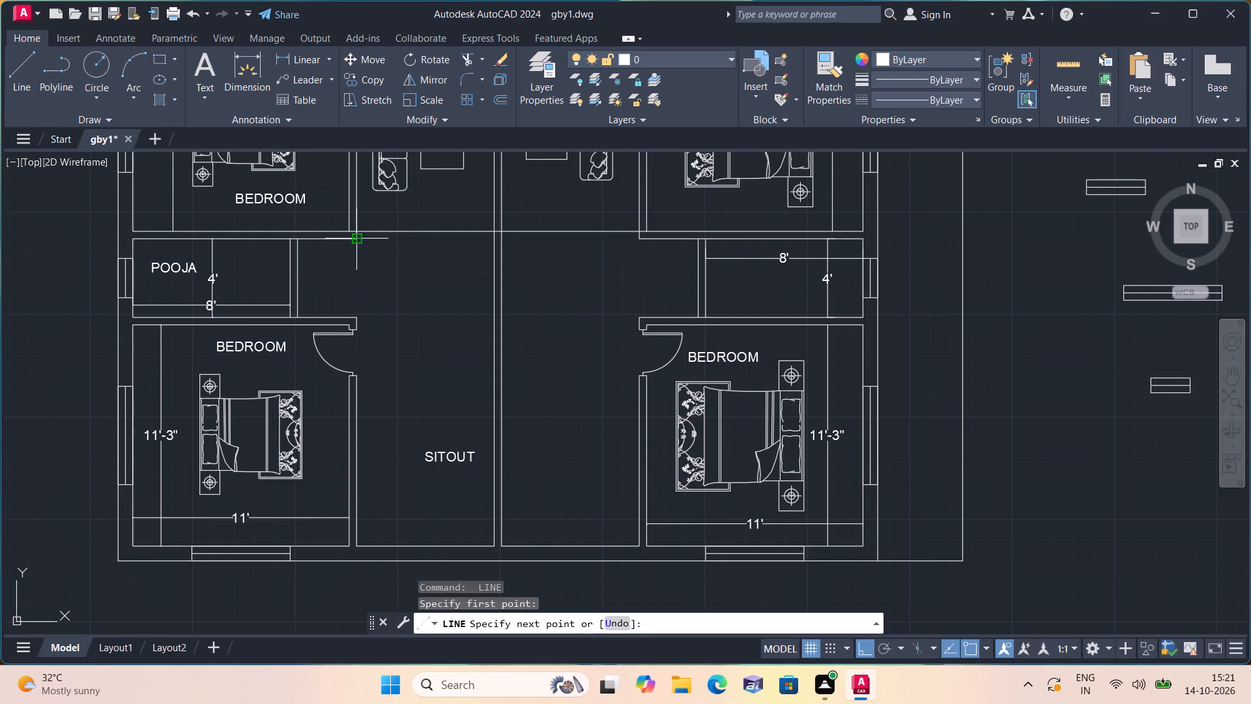
click(637, 237)
key(space)
Draw two horizontal lines between the middle bedrooms' inner north wall ends, crossing the central wall at the dining areas.
scroll(627, 237, up, 2)
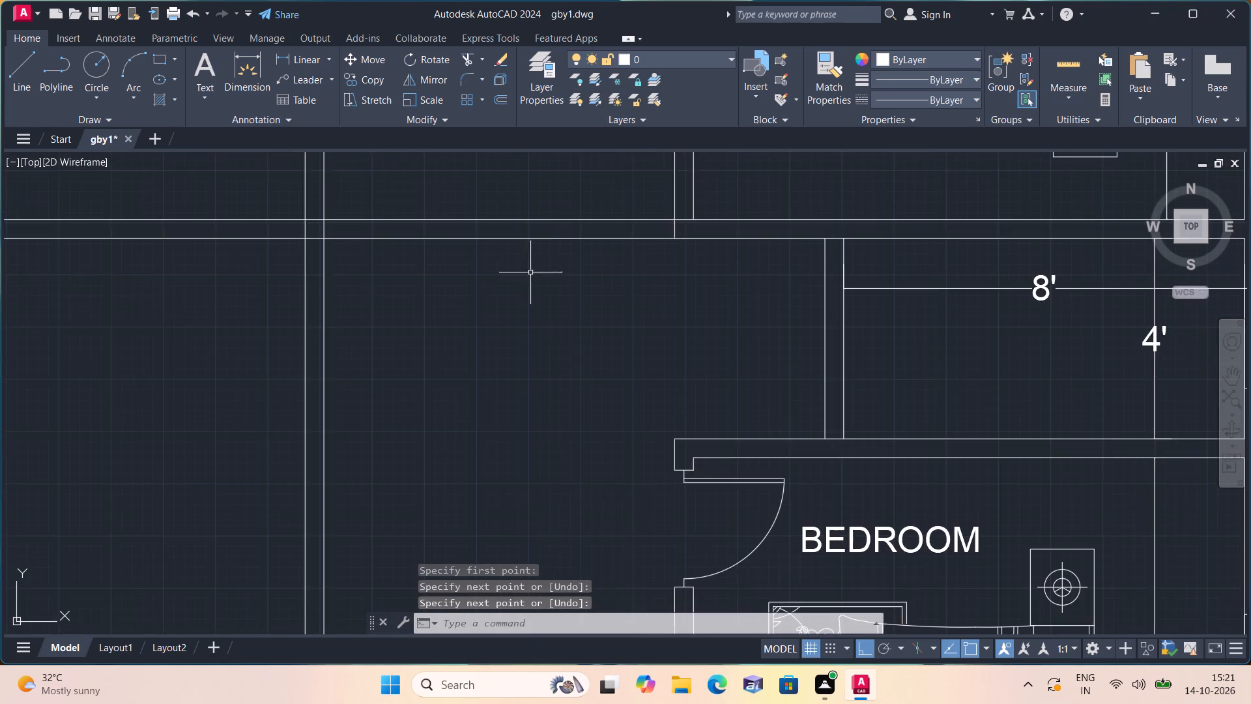
scroll(541, 274, down, 2)
middle_drag(520, 320, 551, 286)
scroll(551, 286, down, 1)
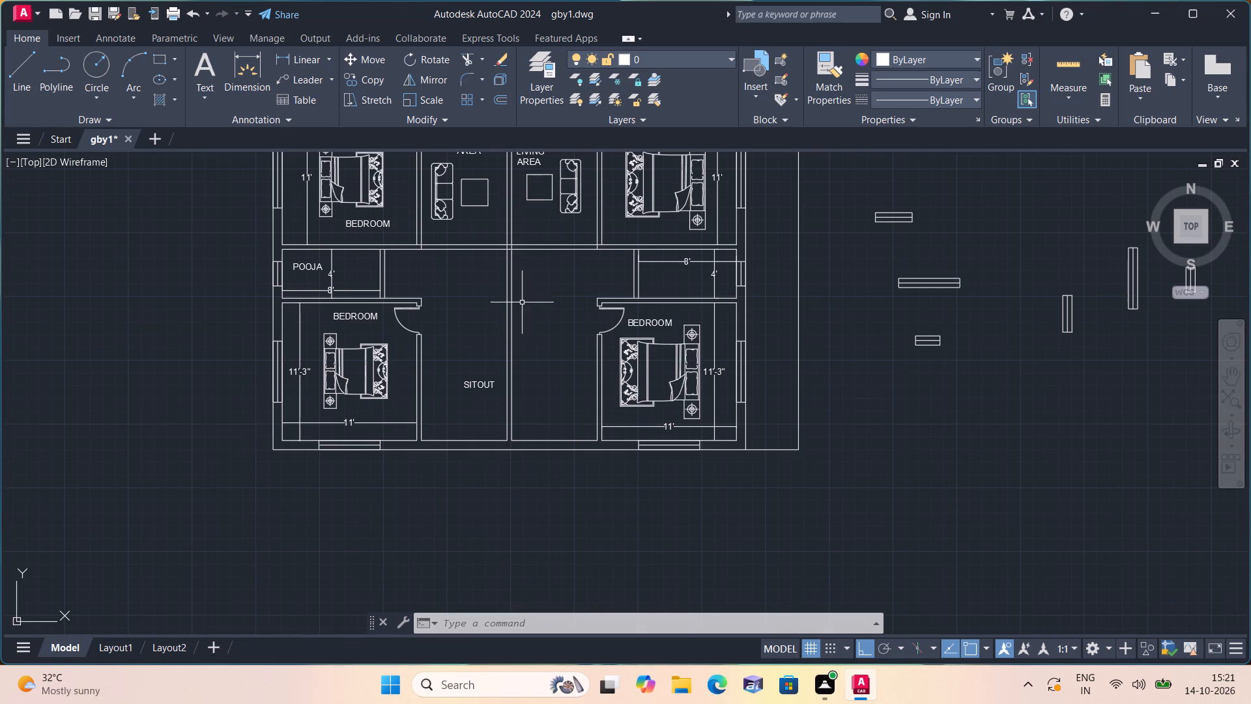
scroll(558, 302, down, 1)
middle_drag(556, 308, 594, 473)
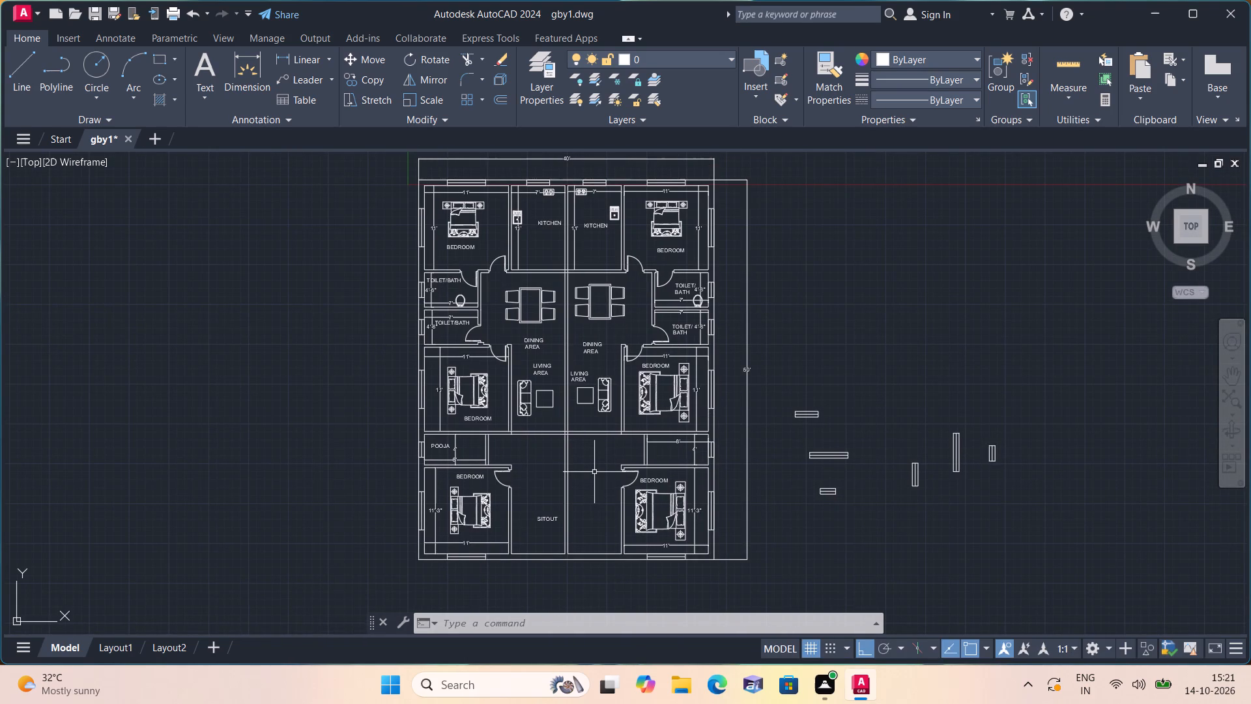
key(l)
key(space)
scroll(549, 333, up, 4)
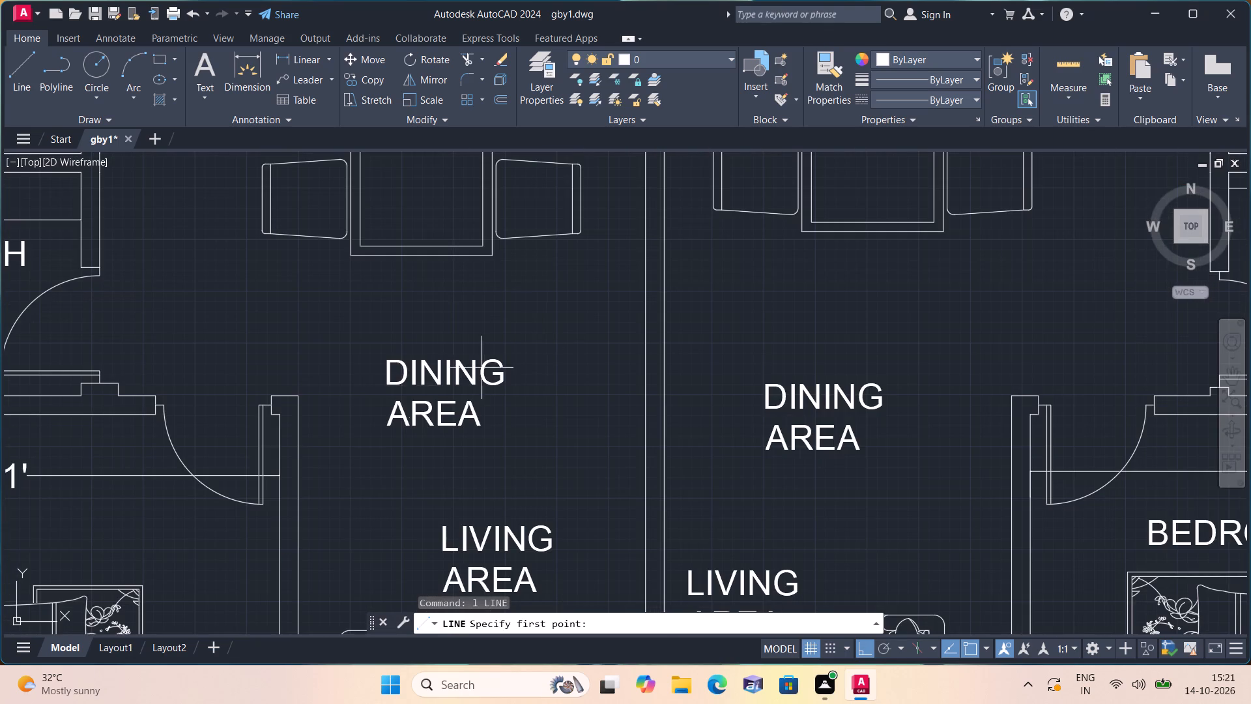
click(302, 399)
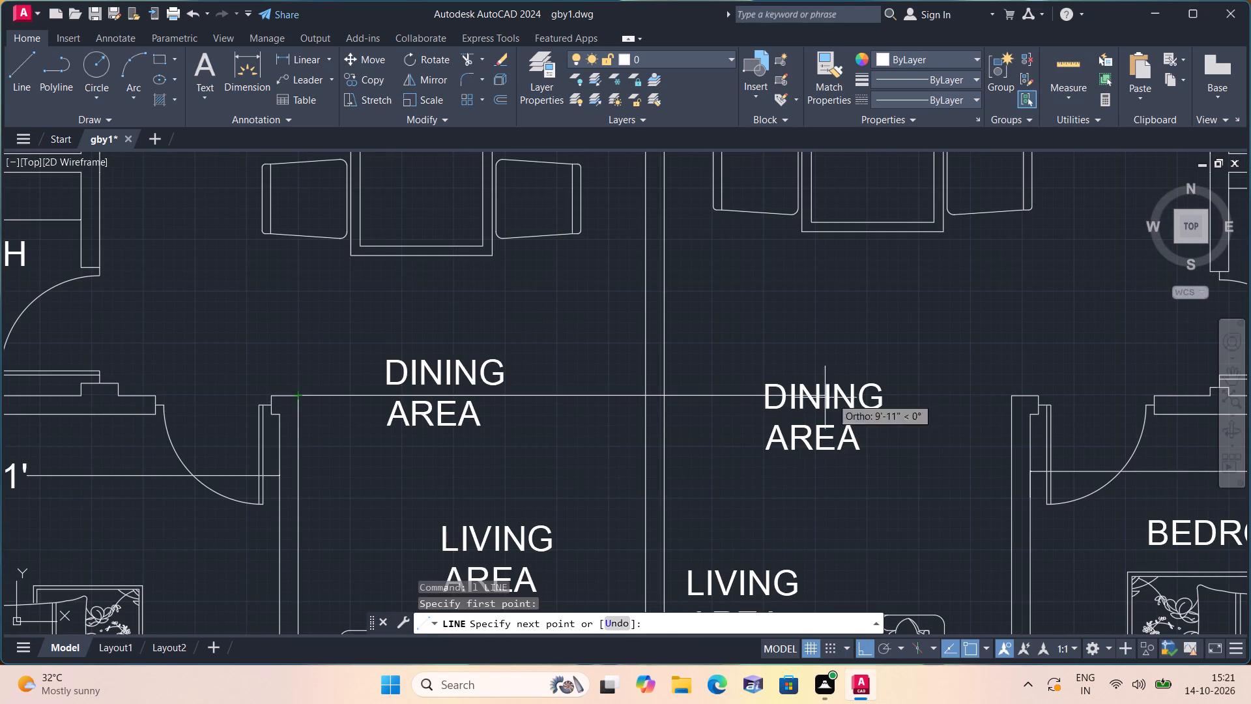
click(1010, 395)
key(space)
key(space)
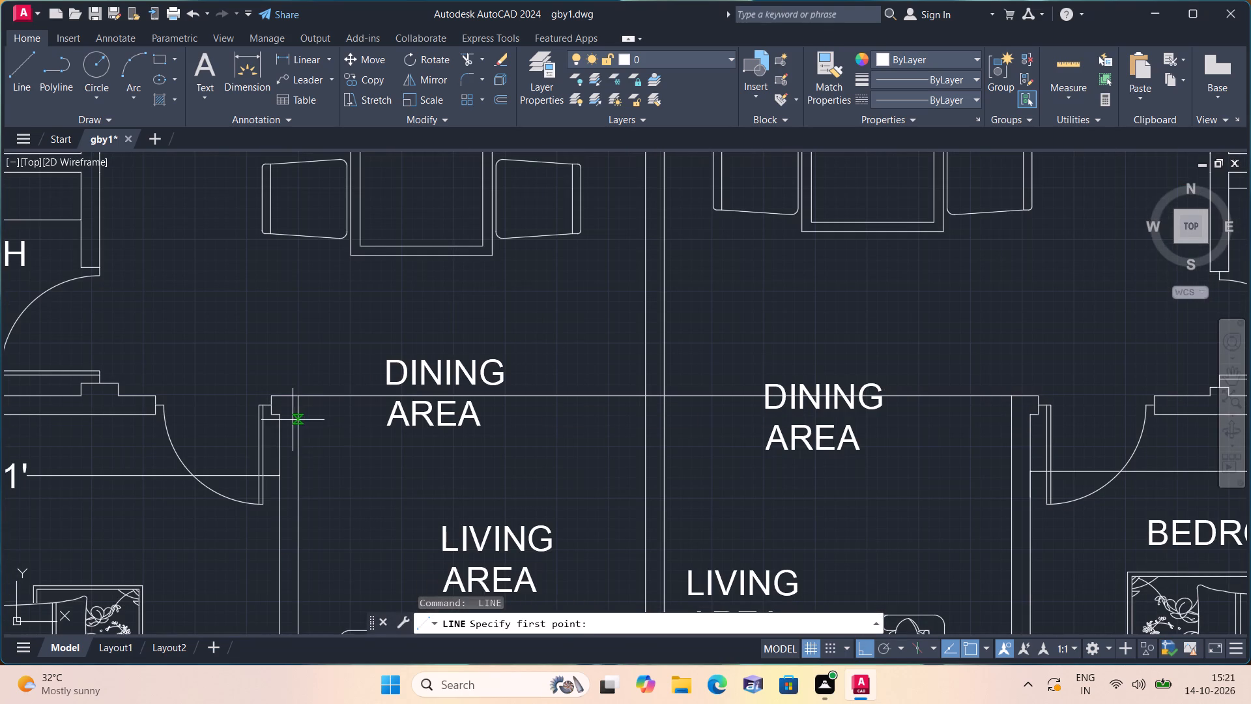
click(281, 419)
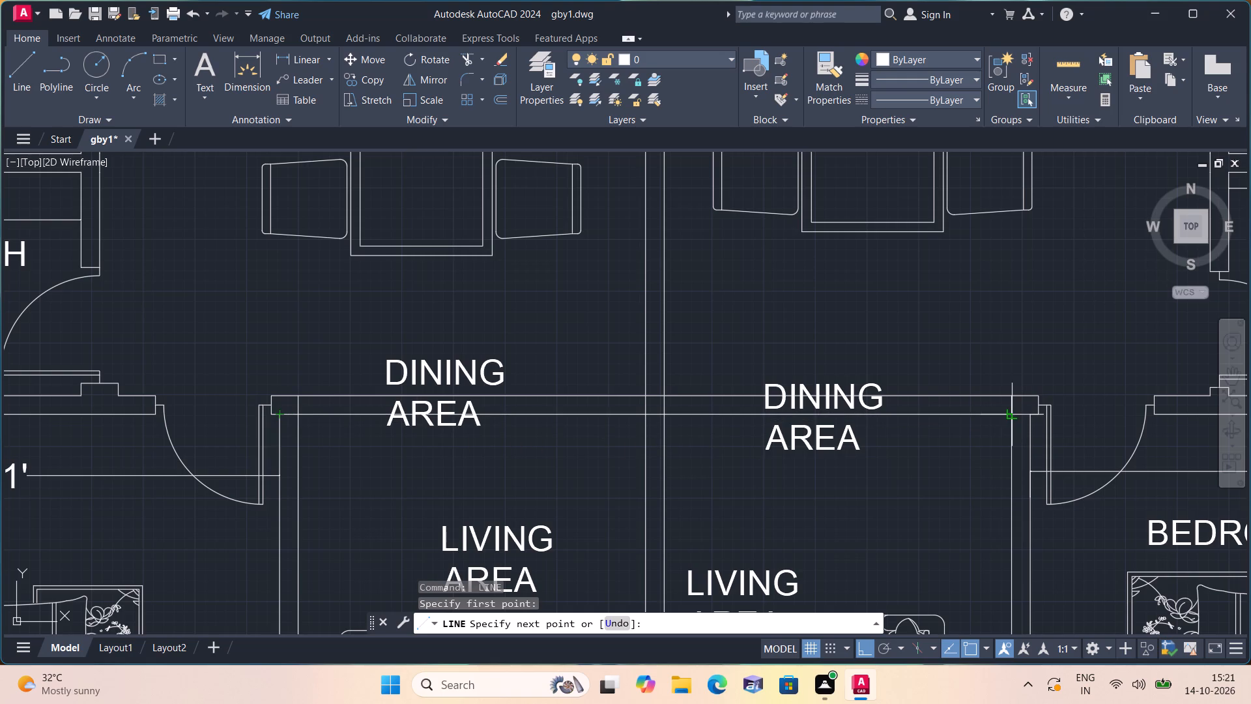
click(1009, 414)
key(space)
Trim out the central wall's two lines between the dining areas, from the kitchen wall down to the new horizontal lines.
scroll(300, 447, down, 1)
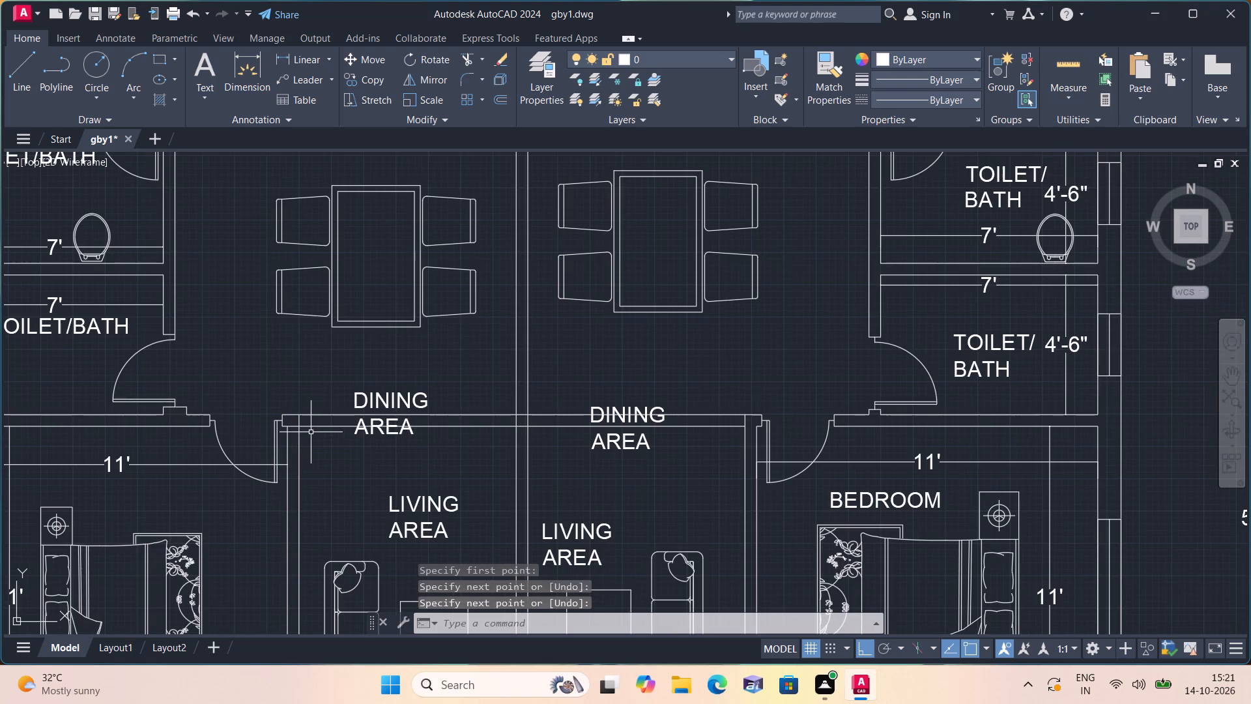
text(trim)
key(space)
scroll(351, 436, down, 2)
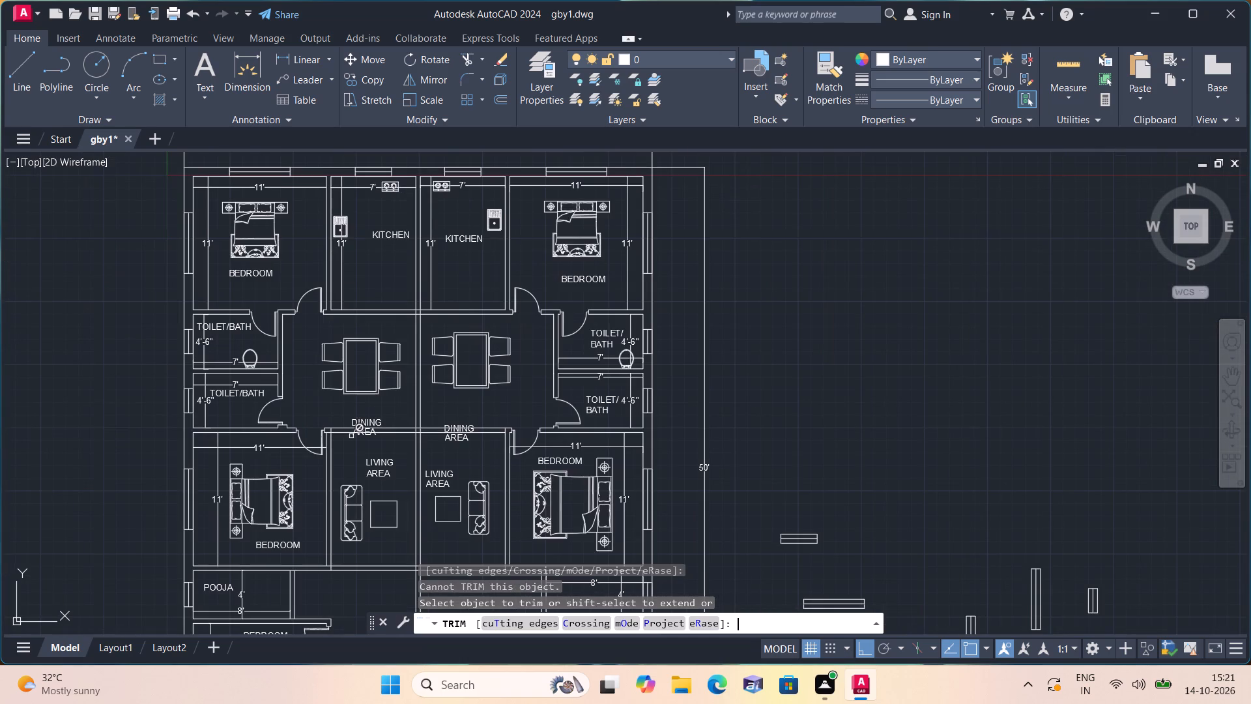
scroll(351, 436, down, 1)
scroll(351, 436, up, 1)
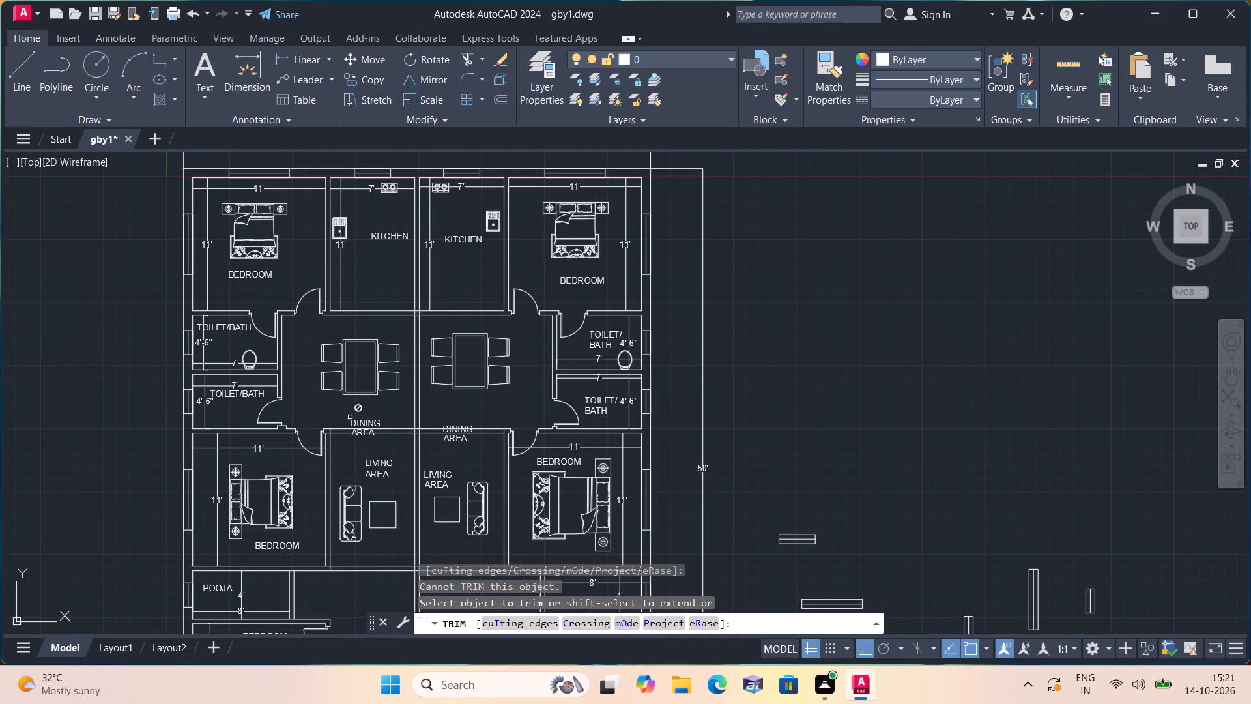
click(432, 405)
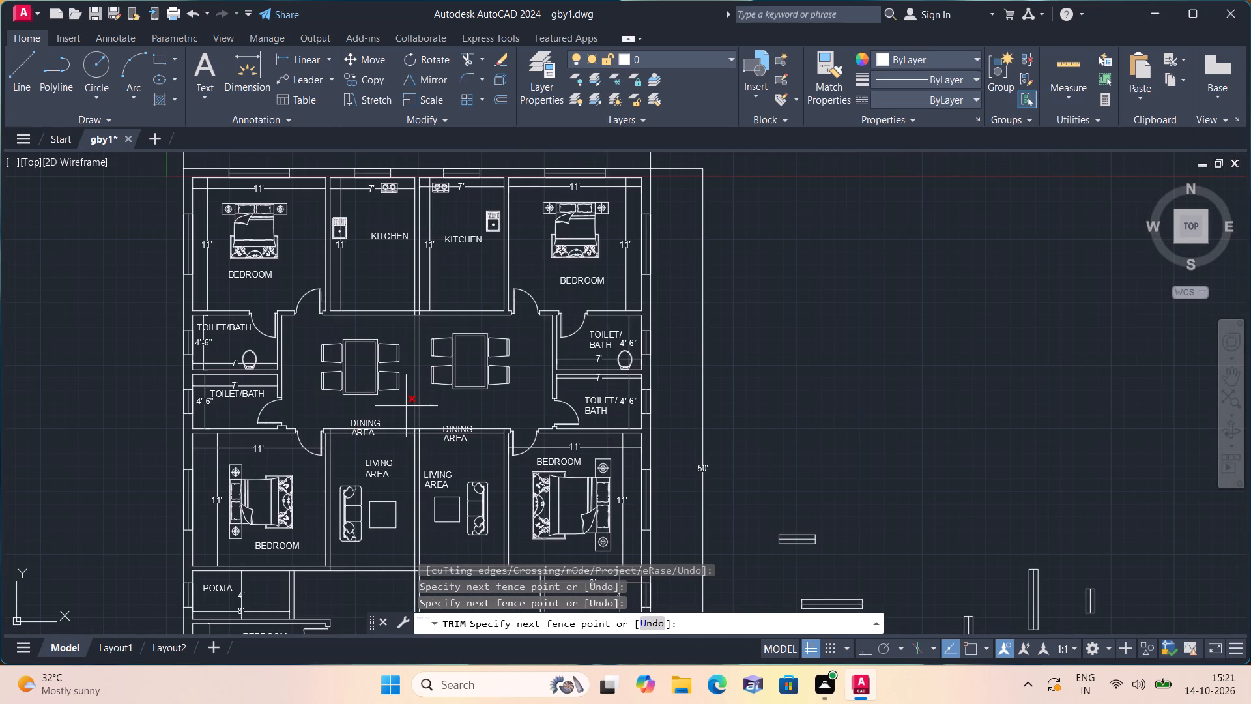
click(406, 406)
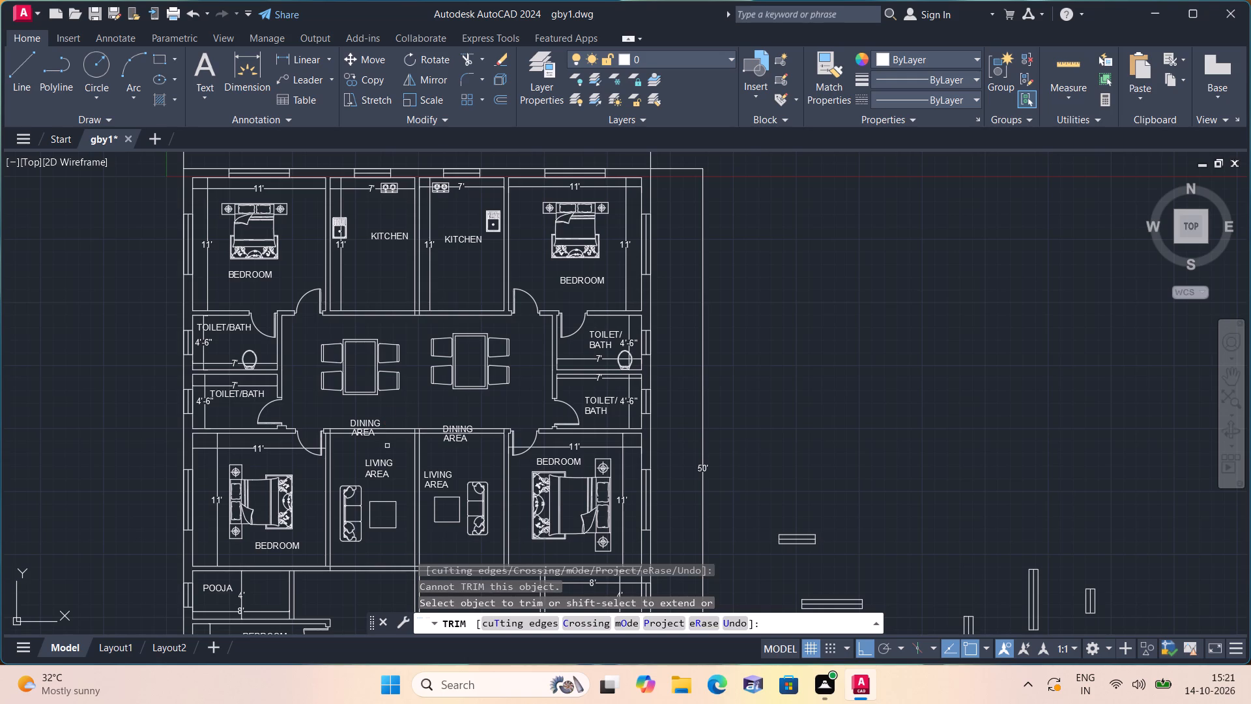
Trim away the horizontal lines through the dining labels and wall ends, keeping only the cap on the central wall's north end.
scroll(387, 446, up, 1)
click(397, 450)
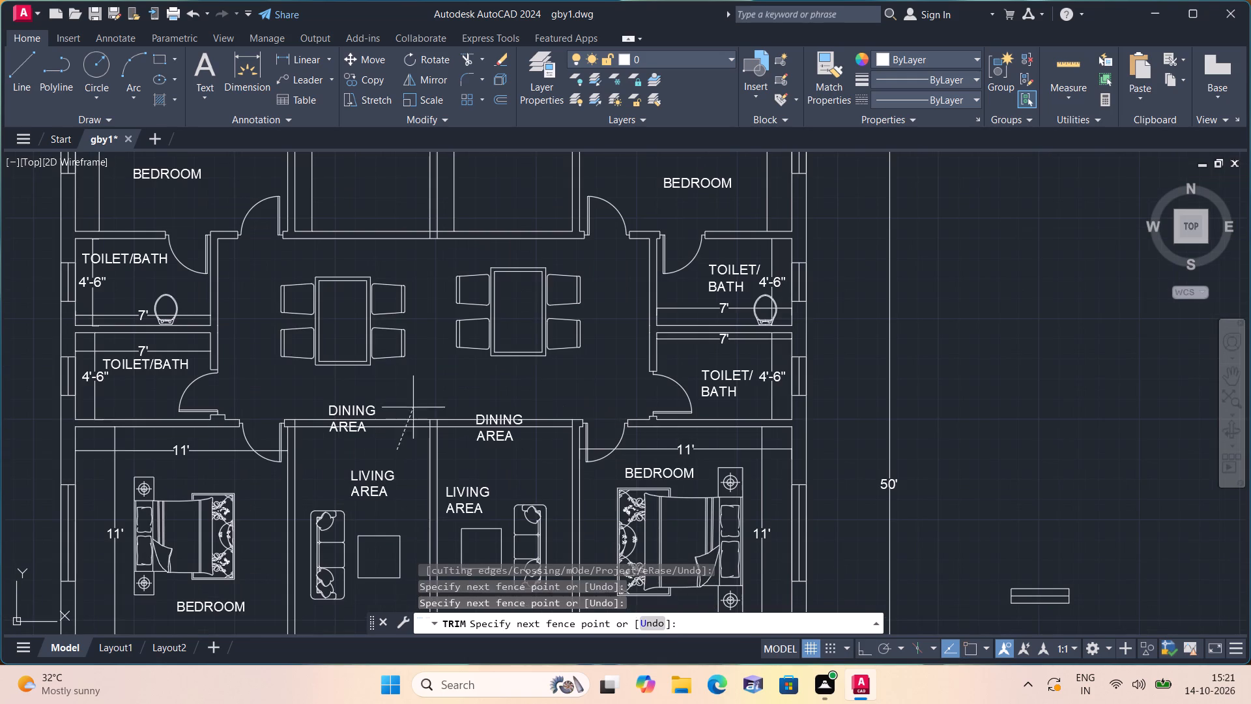
click(425, 387)
scroll(296, 450, up, 2)
click(315, 396)
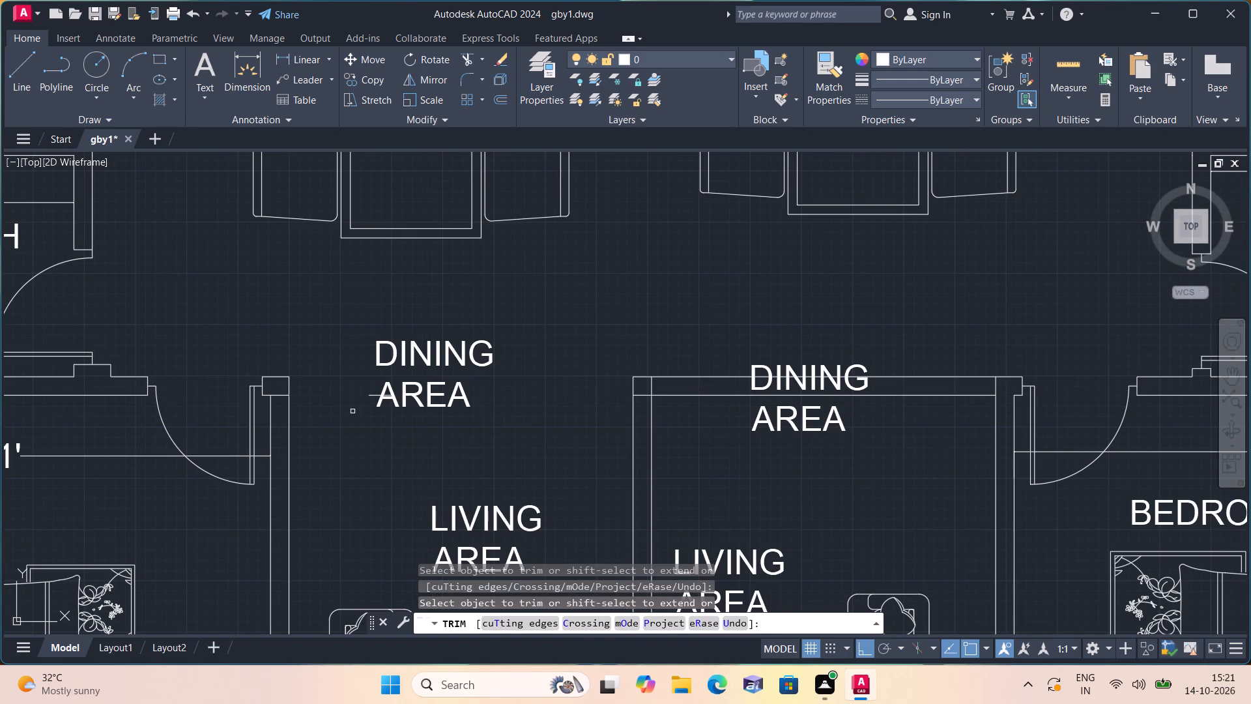
scroll(356, 407, up, 2)
click(399, 380)
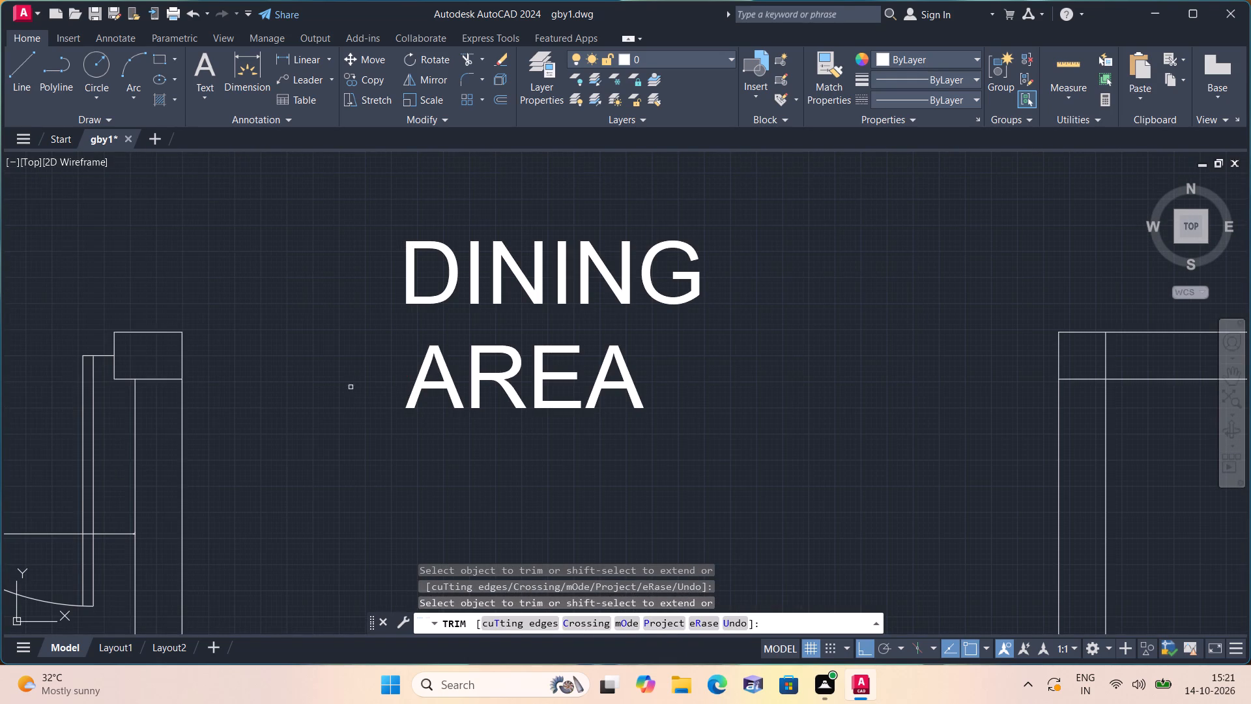
click(153, 383)
click(161, 372)
scroll(165, 376, down, 2)
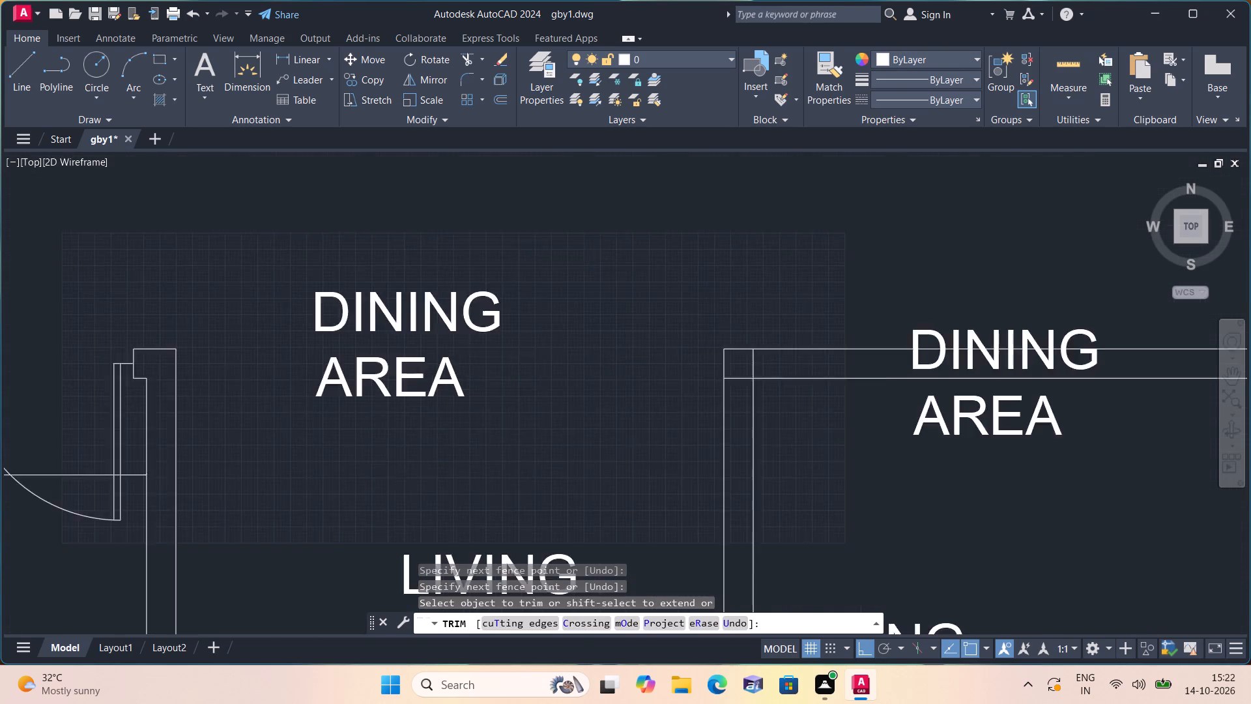
scroll(636, 415, up, 2)
click(369, 327)
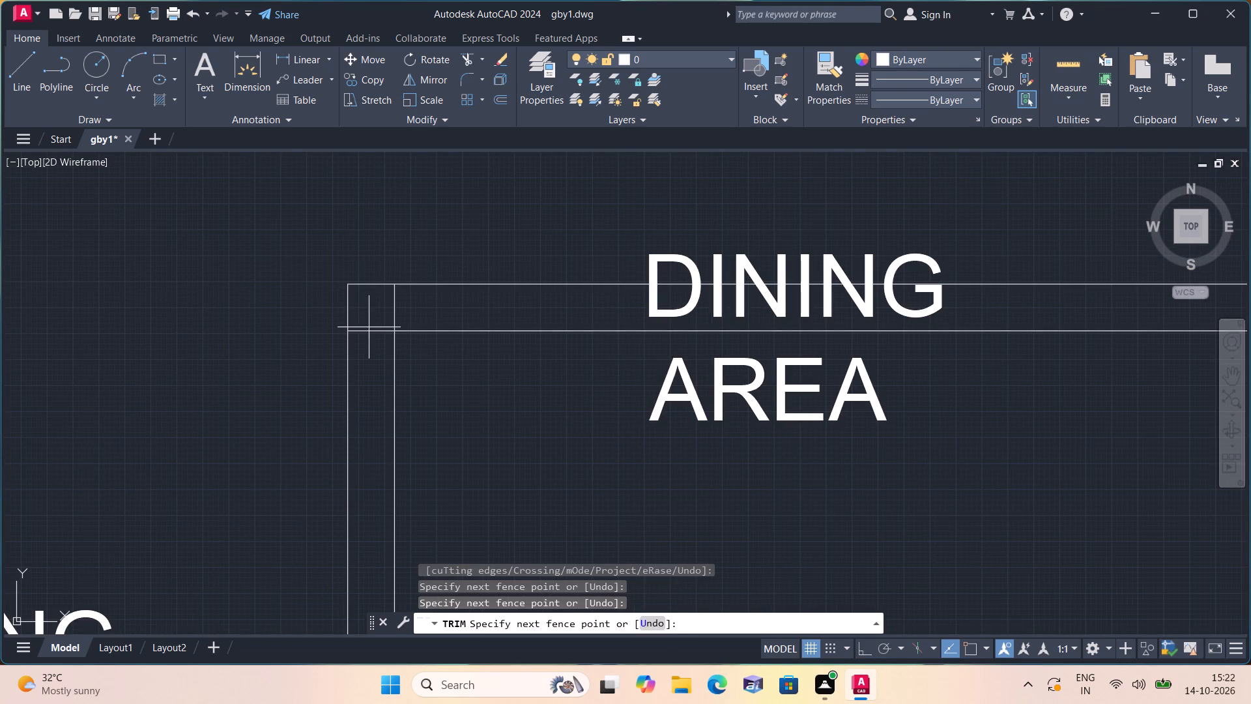
click(367, 342)
scroll(371, 349, down, 2)
drag(410, 282, 422, 394)
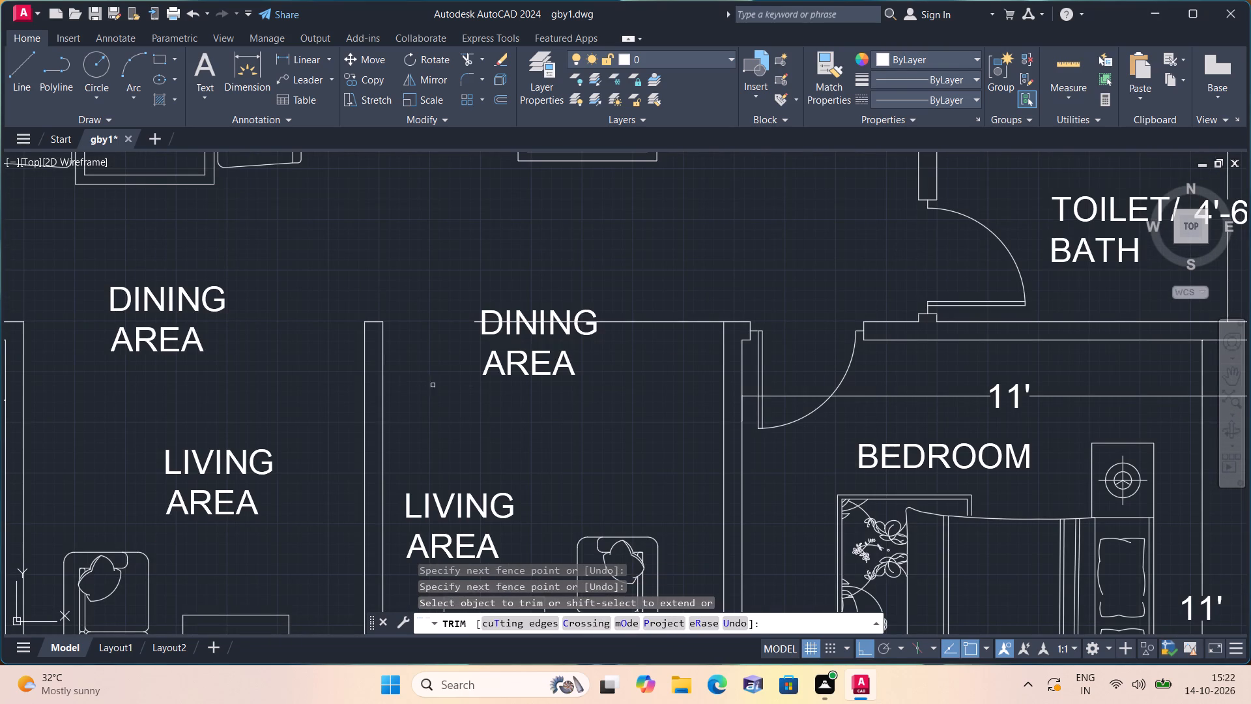
drag(670, 302, 654, 414)
scroll(574, 325, up, 1)
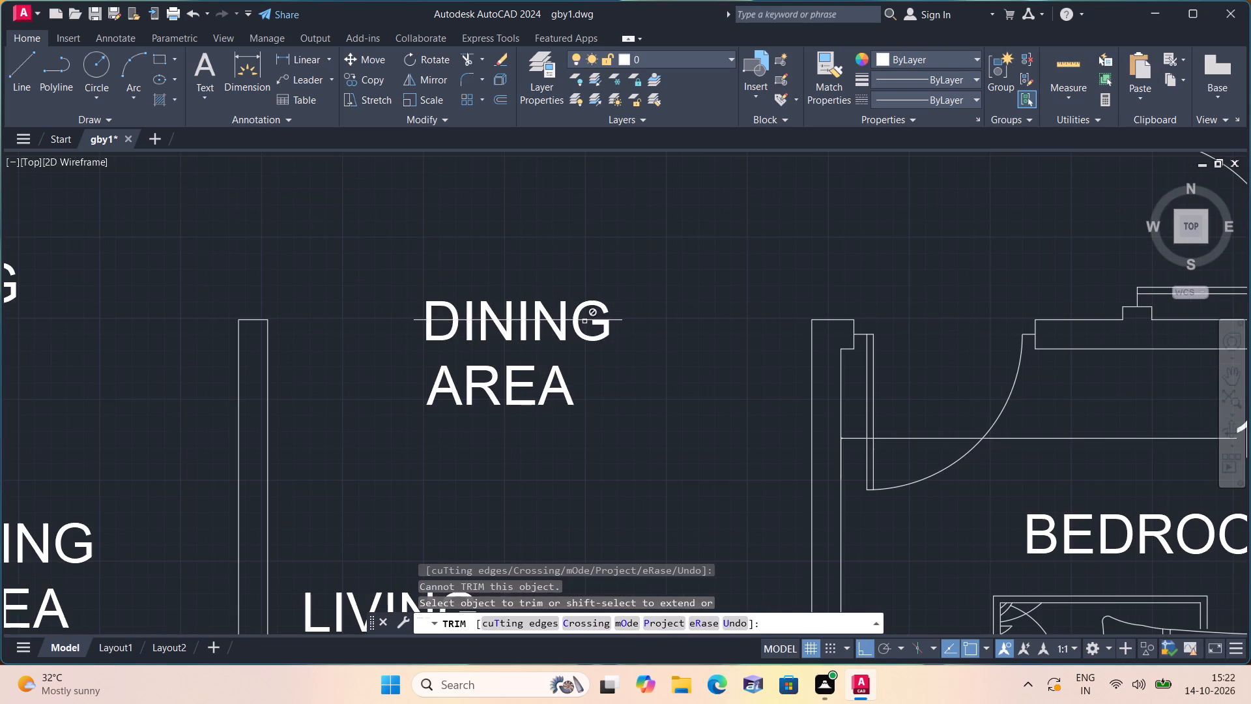
click(610, 318)
scroll(663, 344, down, 1)
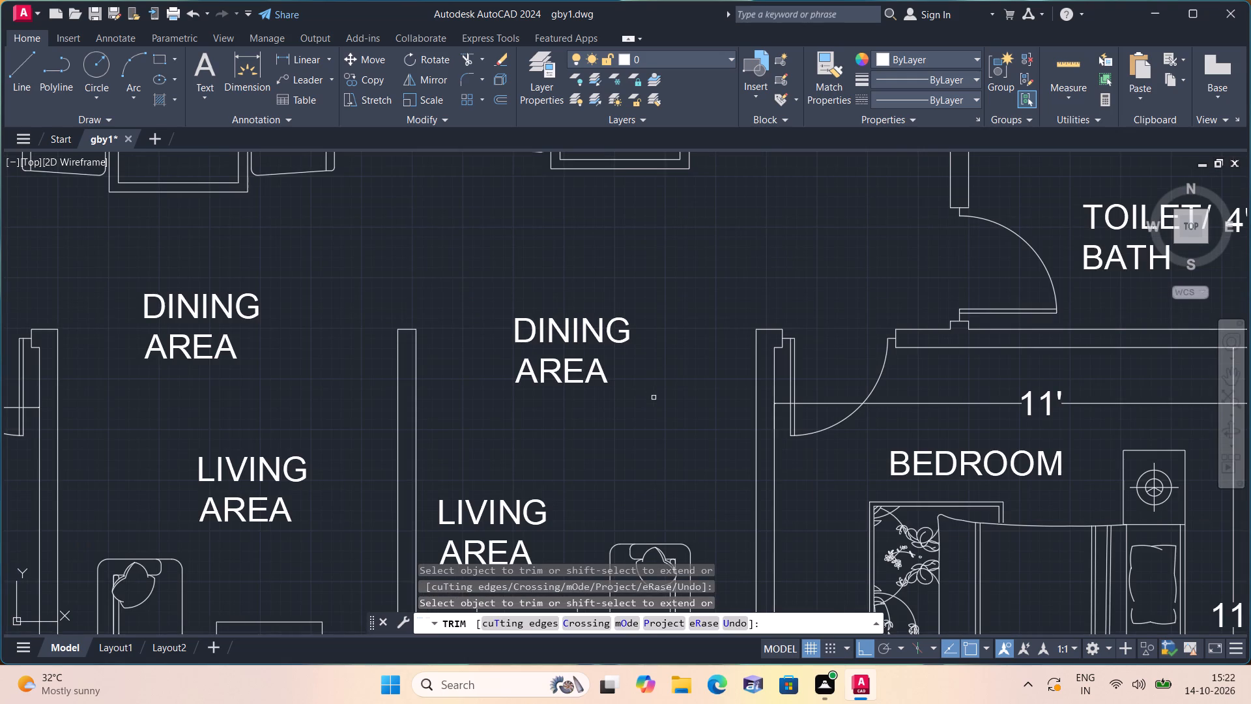
Trim the overlapping line segments where the central wall crosses the new horizontal wall north of the sitout.
middle_drag(637, 431, 688, 238)
scroll(688, 237, down, 2)
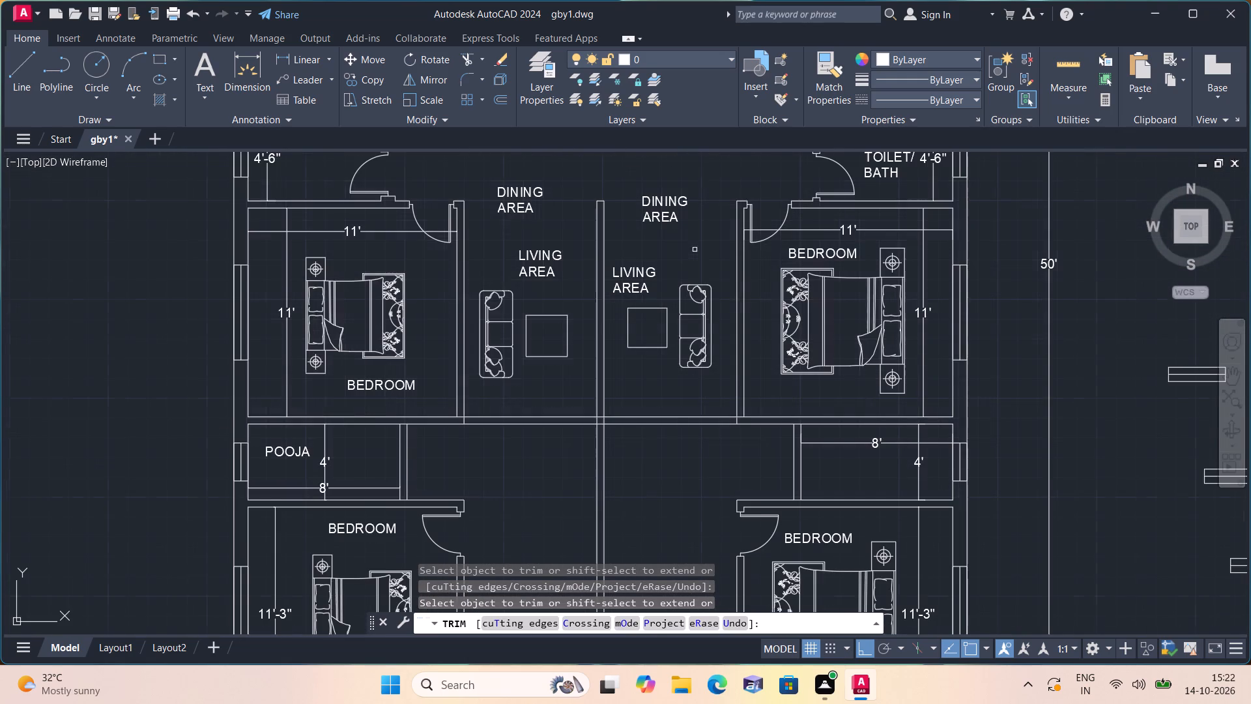
middle_drag(658, 447, 672, 402)
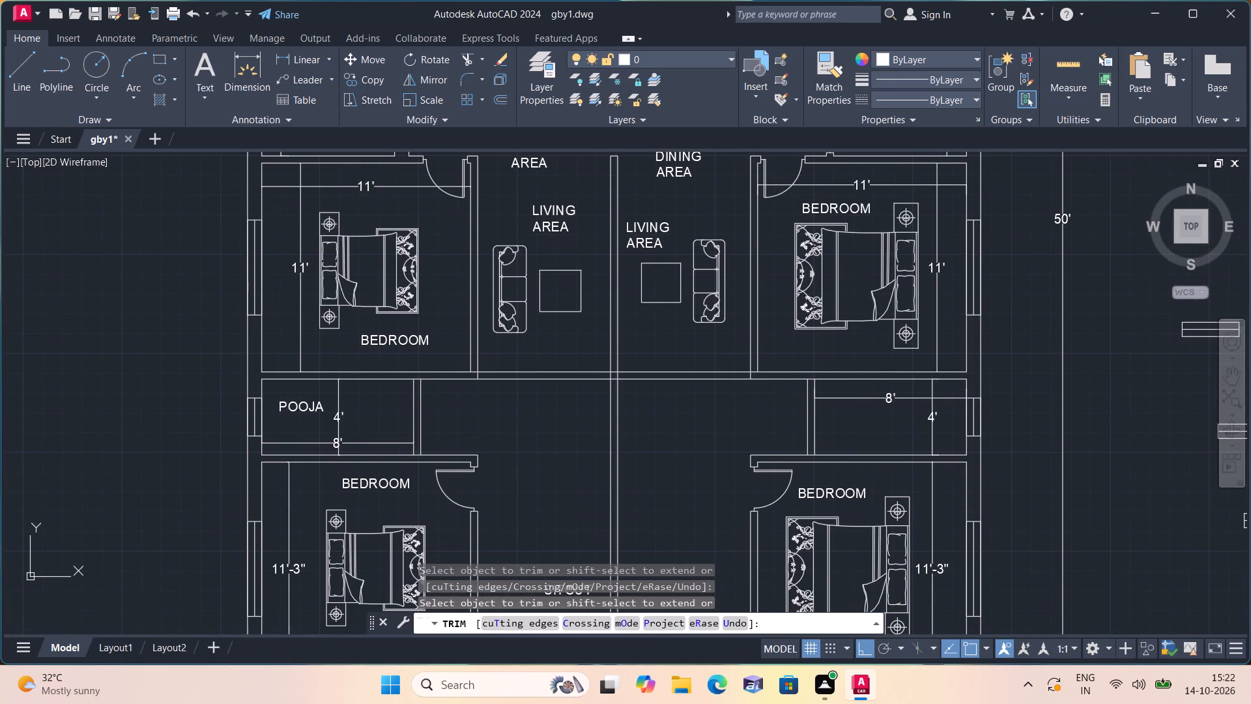
middle_drag(702, 419, 692, 318)
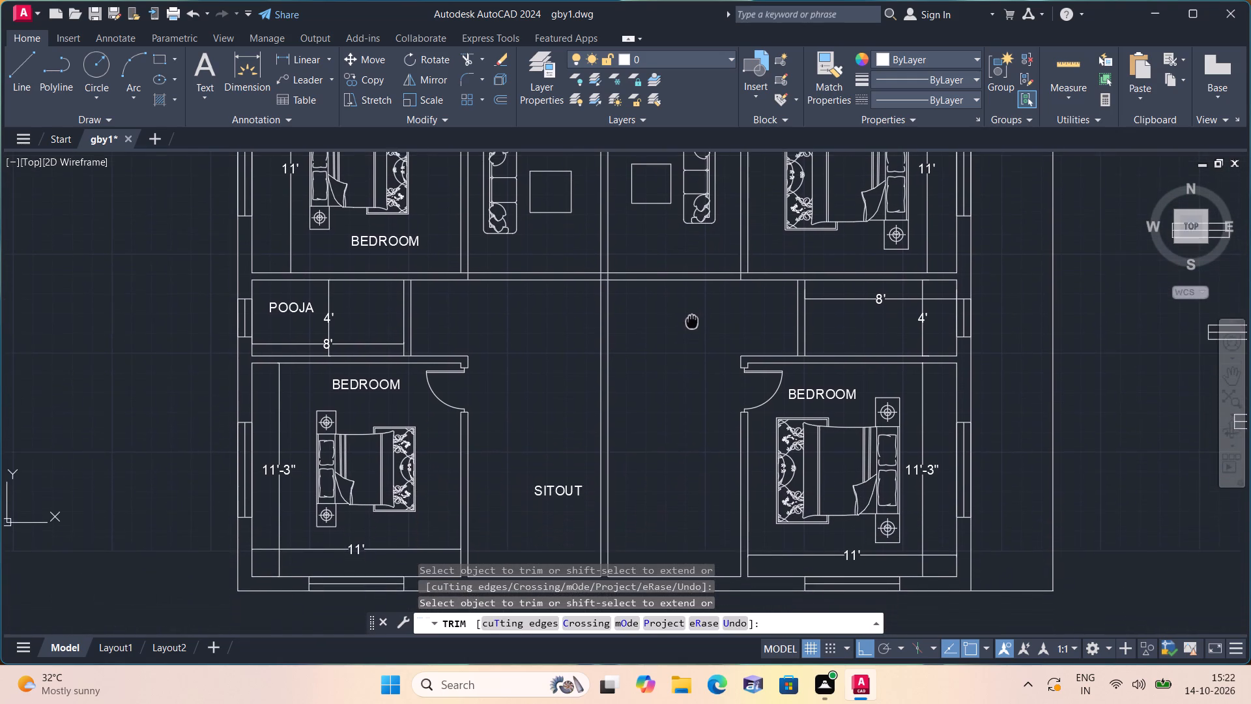
middle_drag(692, 318, 692, 317)
scroll(682, 355, down, 1)
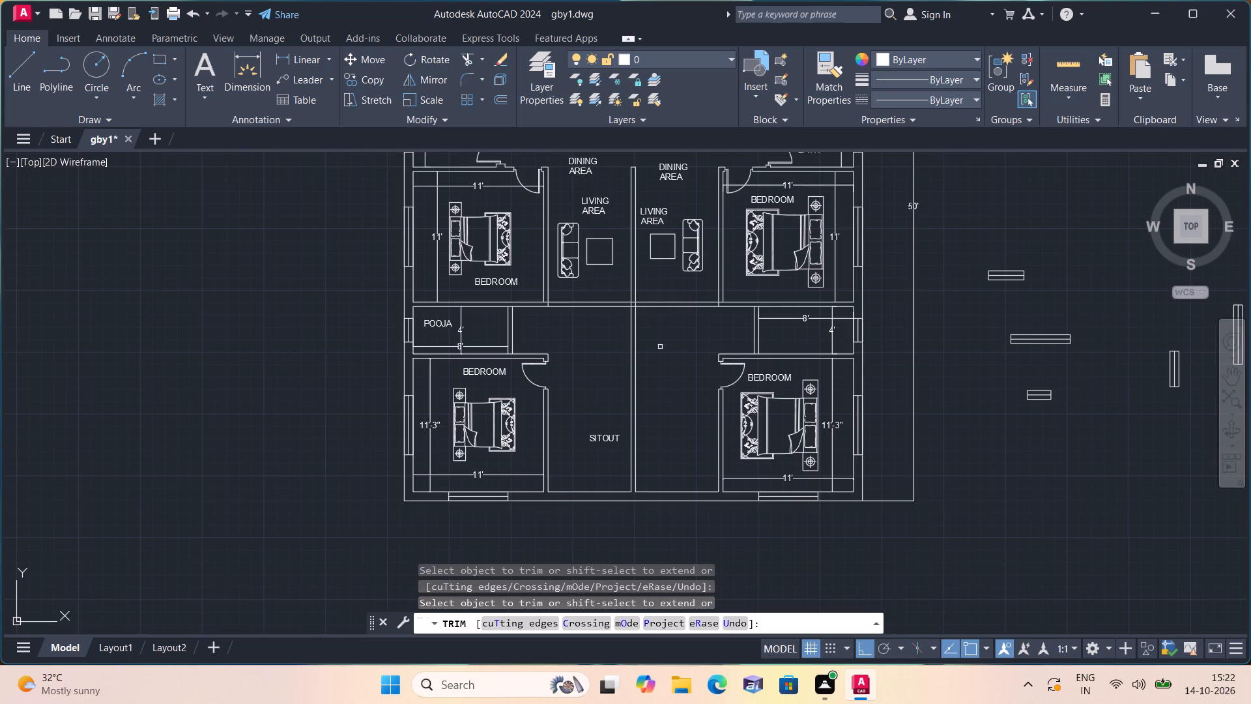
scroll(639, 295, up, 3)
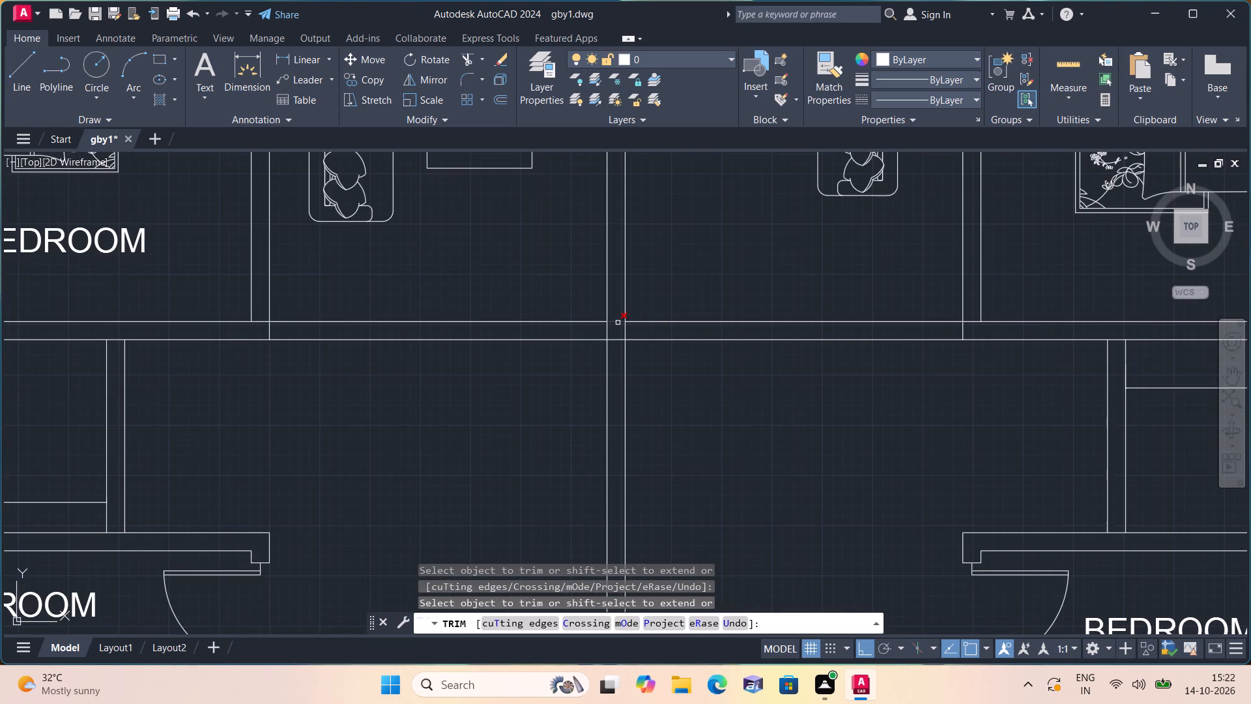
click(618, 323)
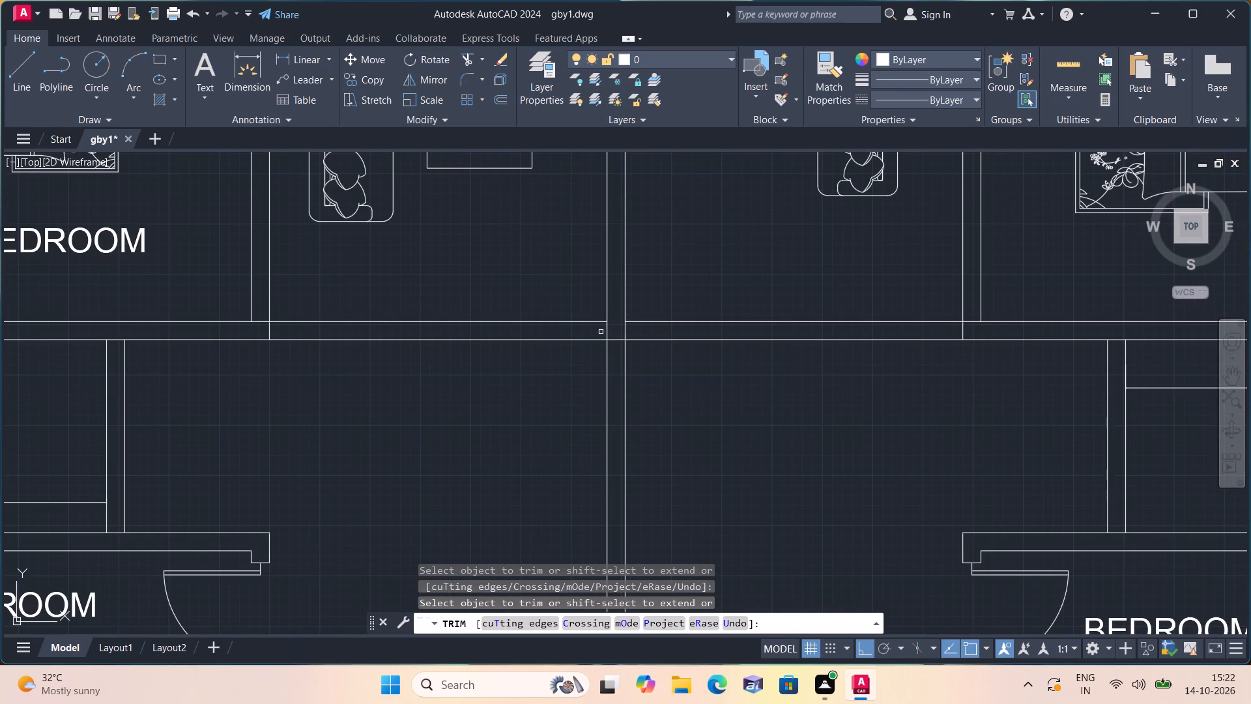
click(609, 332)
click(627, 332)
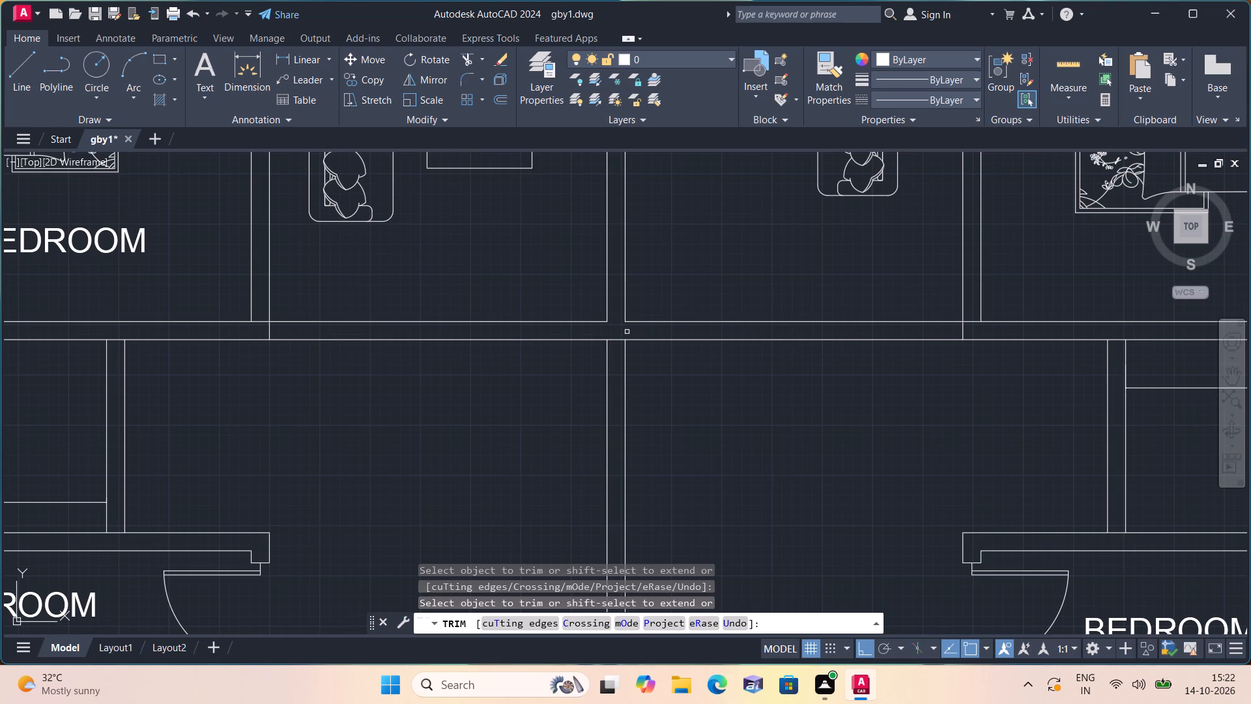
click(616, 341)
scroll(637, 332, down, 2)
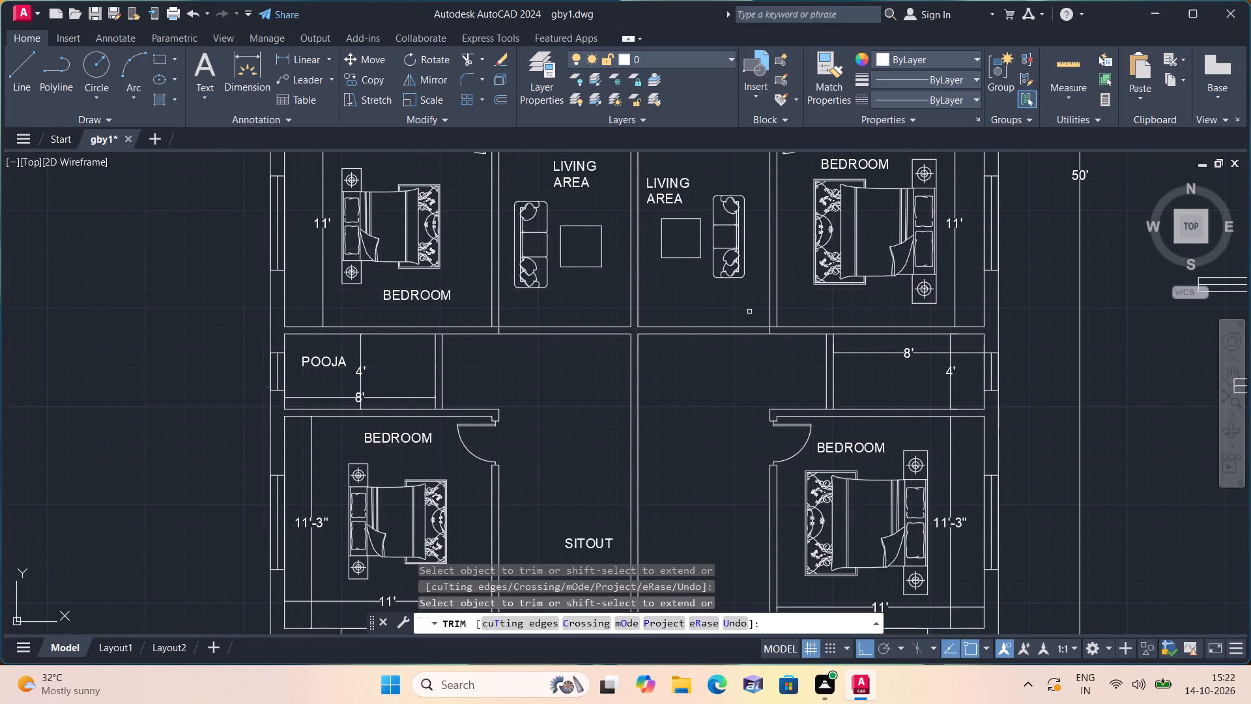
Offset the central wall's two faces 3'6" outward, one to the west and one to the east, south of the living areas.
key(space)
text(off 3)
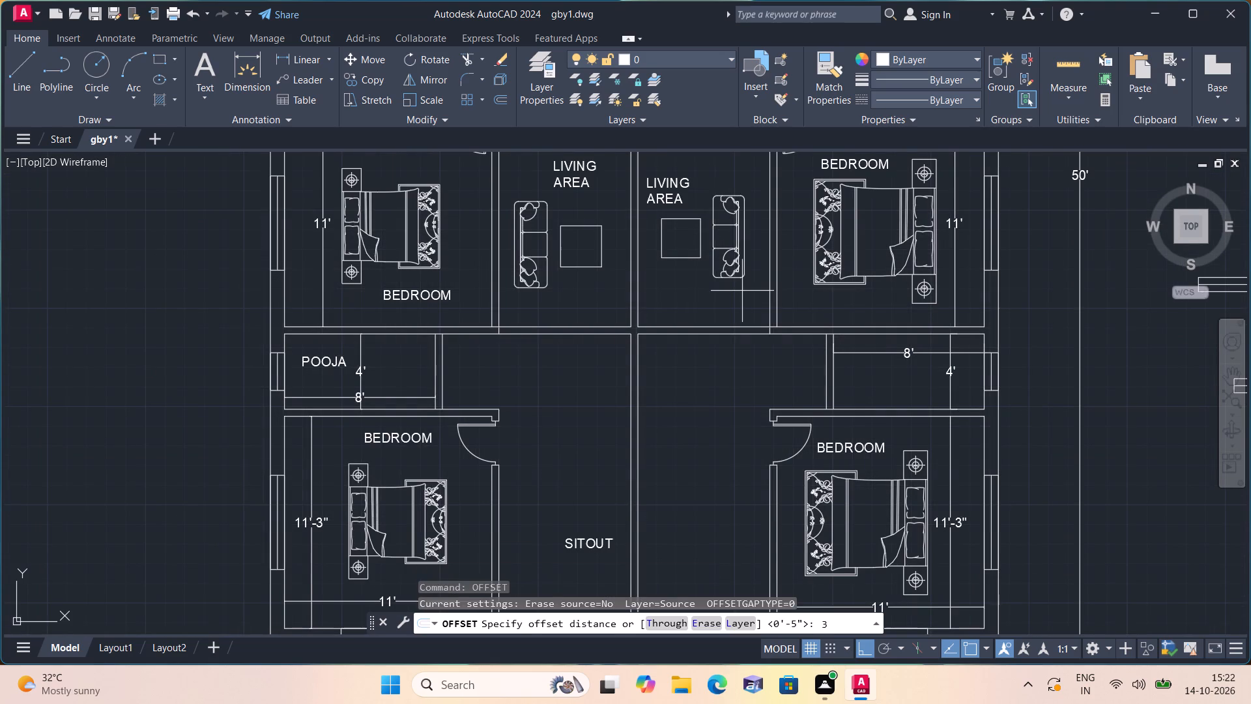
text(.5)
key(BackSpace)
key(BackSpace)
text('6")
key(space)
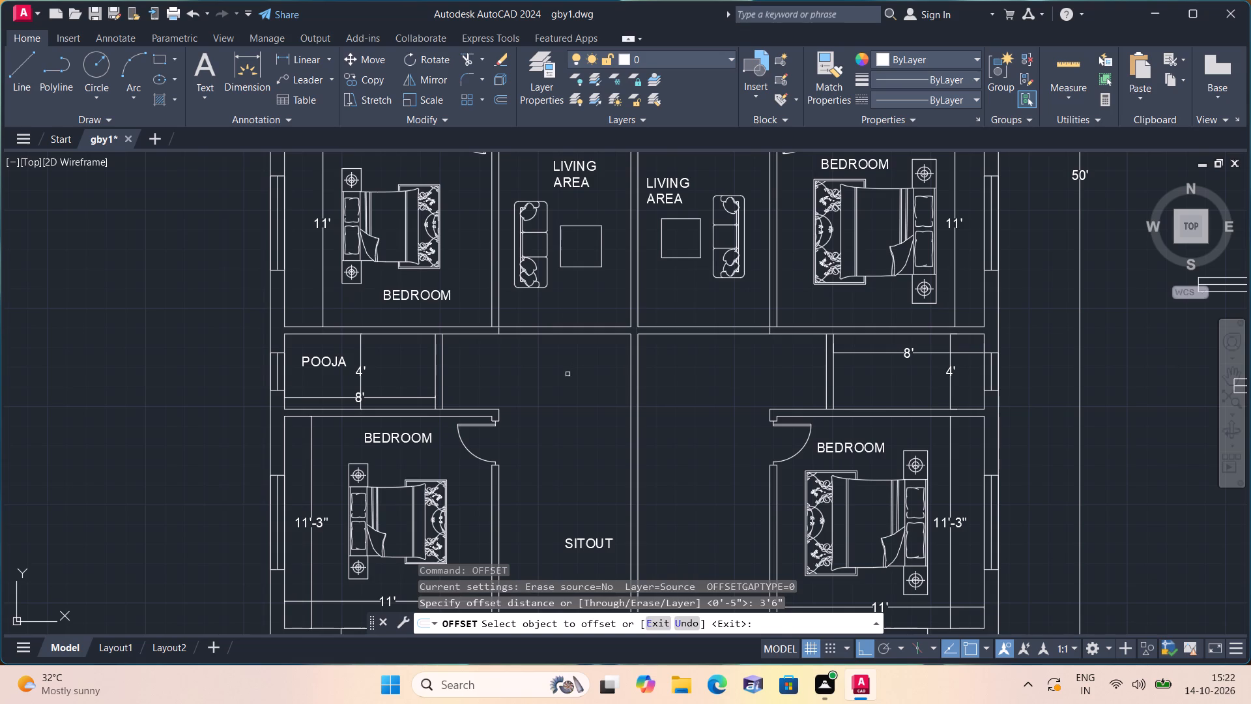
click(630, 381)
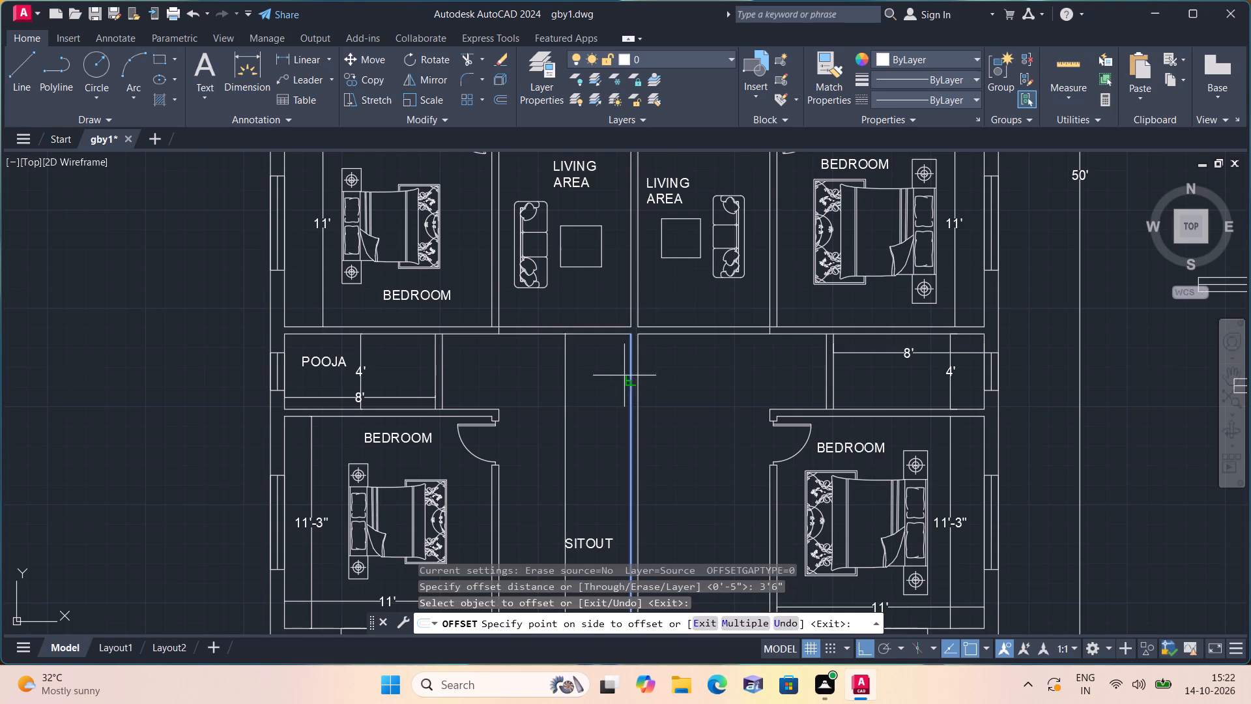
click(588, 371)
click(637, 381)
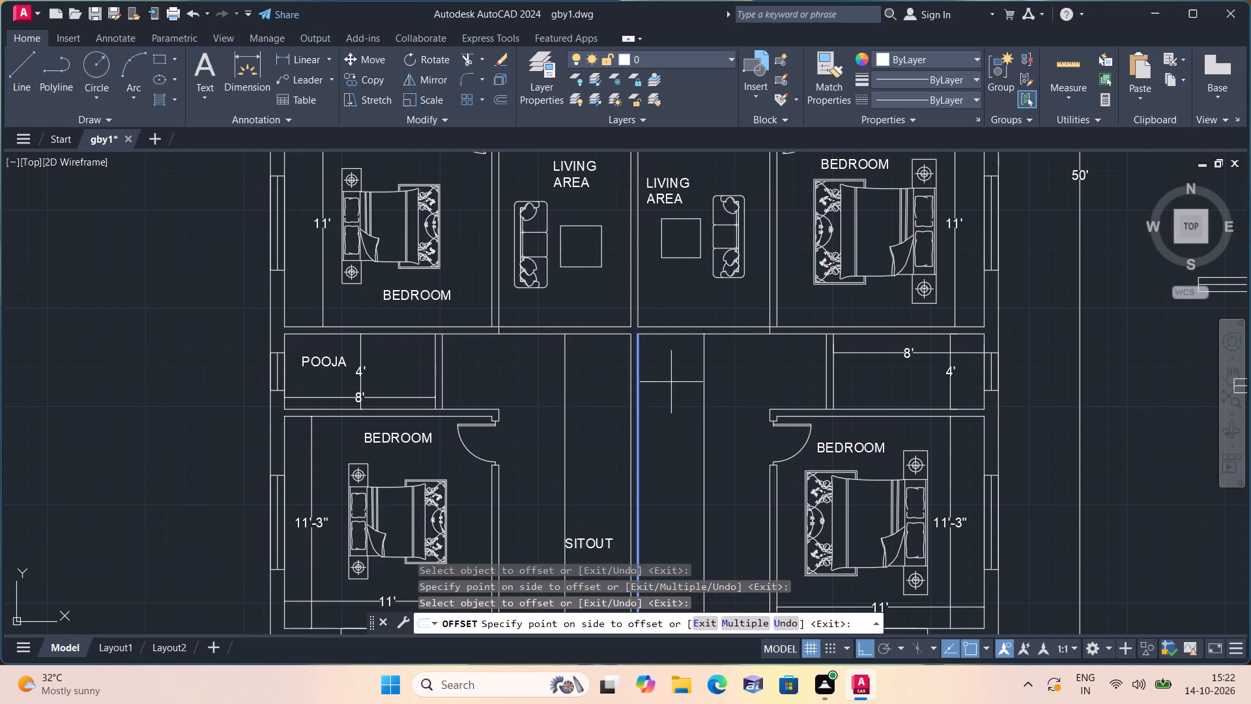
click(671, 382)
key(space)
Offset the two new vertical lines 4.5" outward to give each partition wall its thickness.
key(space)
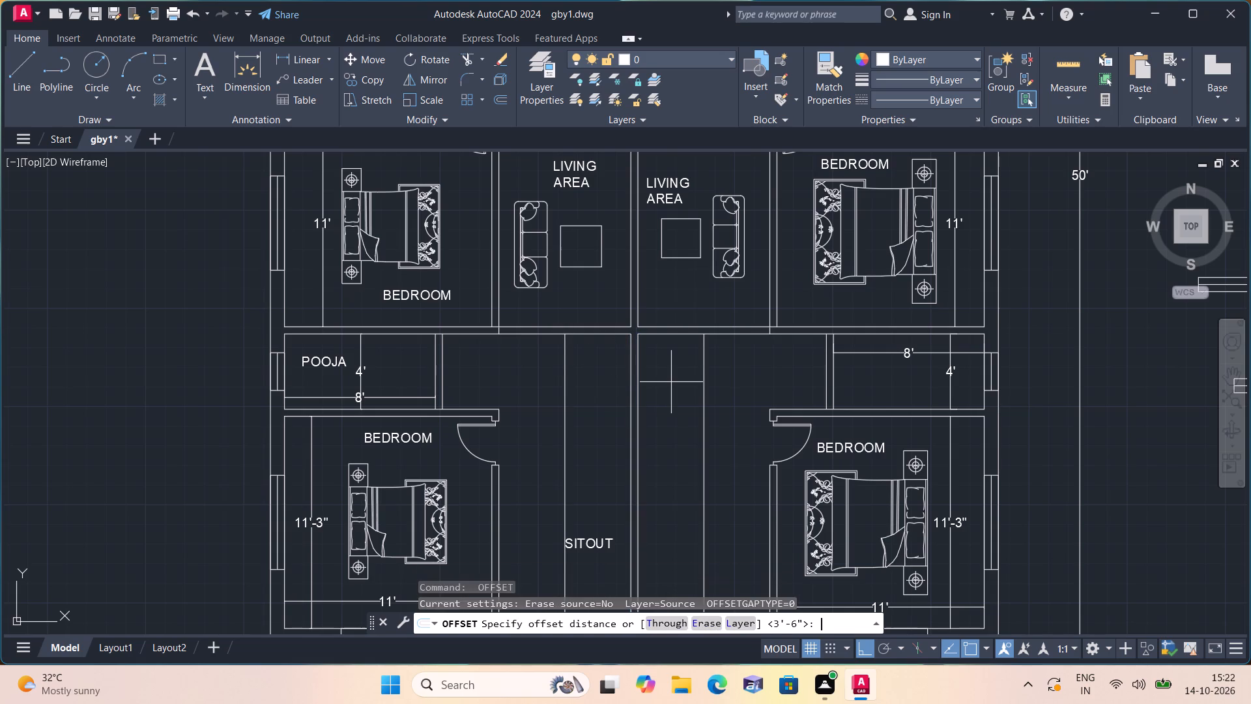
text(4.5")
key(space)
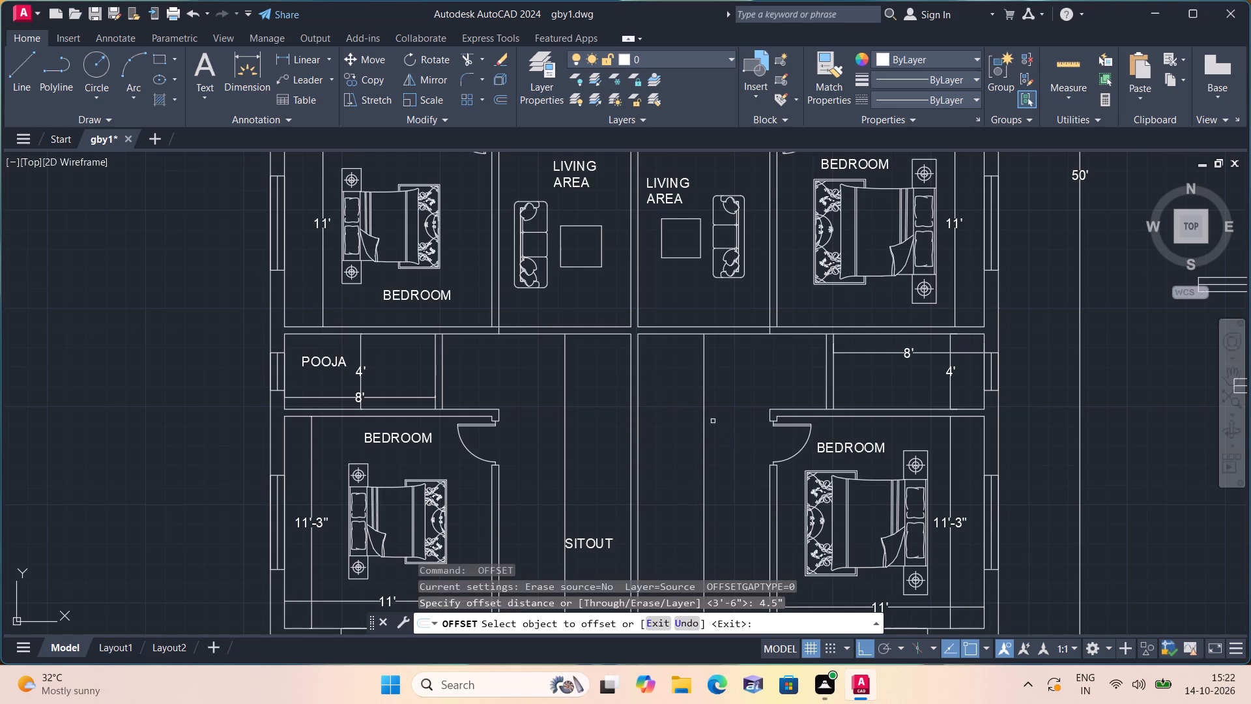
click(705, 407)
click(735, 424)
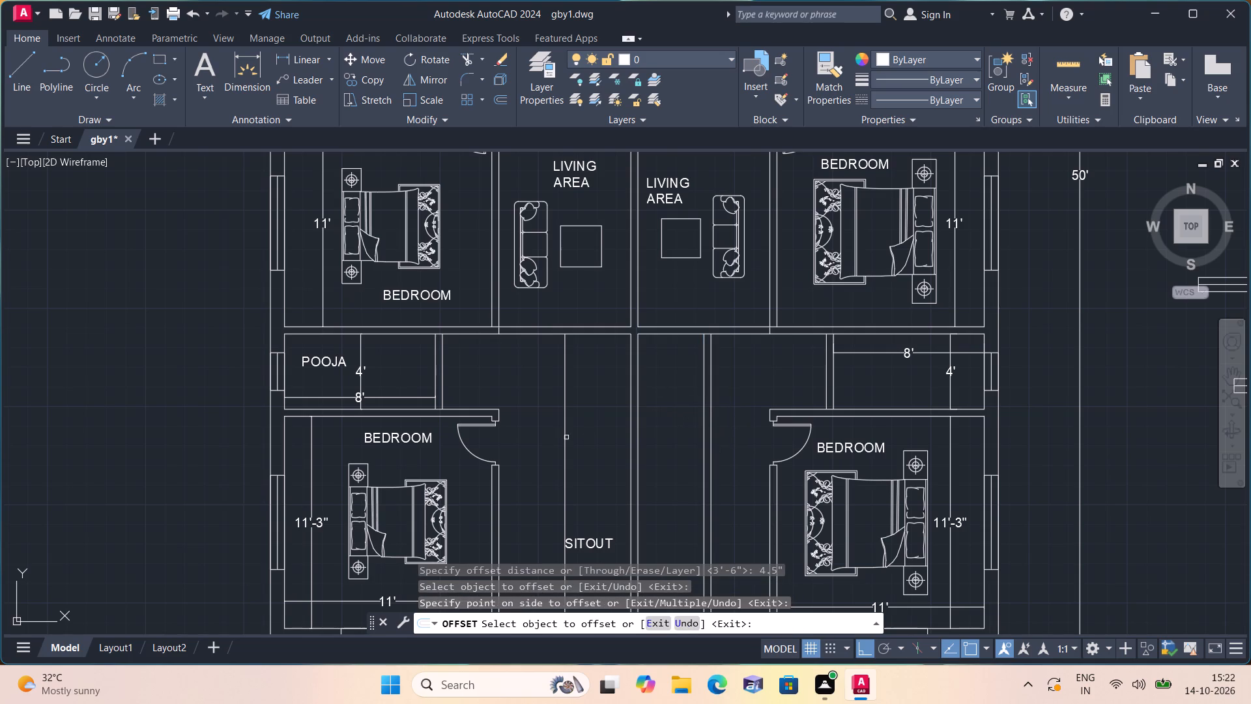
click(563, 435)
click(543, 428)
key(space)
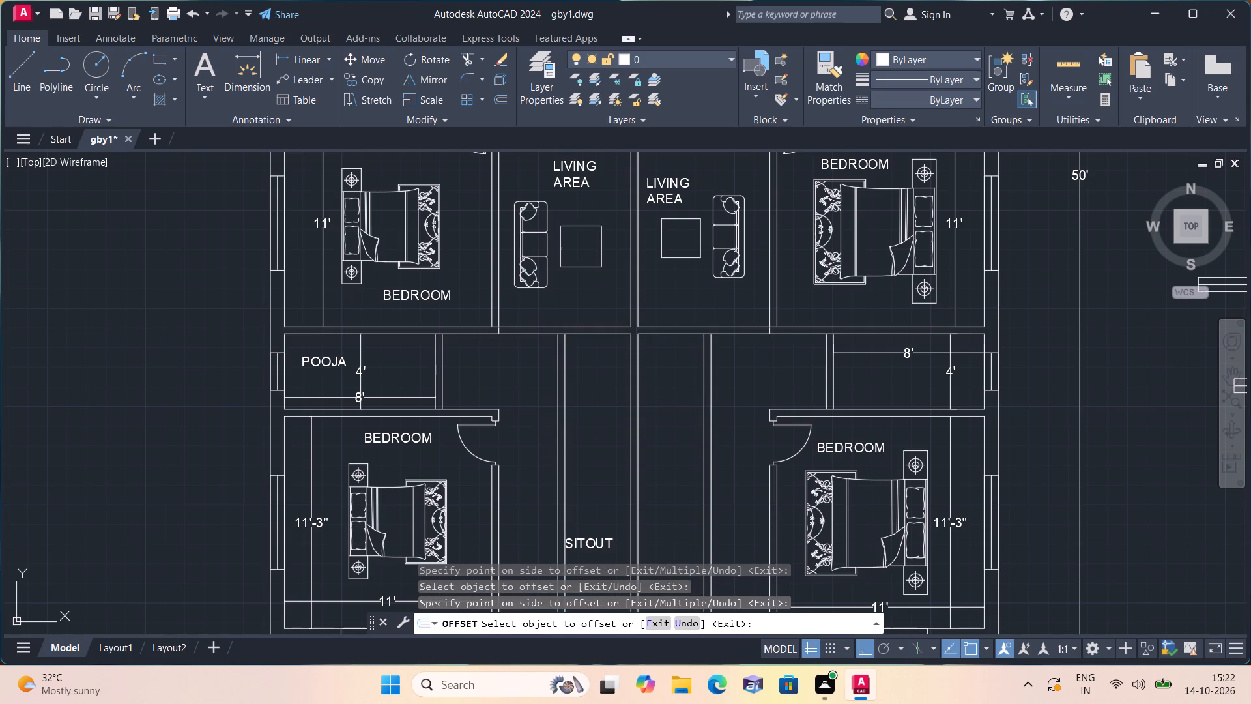
Extend the outer lines of both new partition walls north to the upper line of the horizontal wall.
text(exte)
key(space)
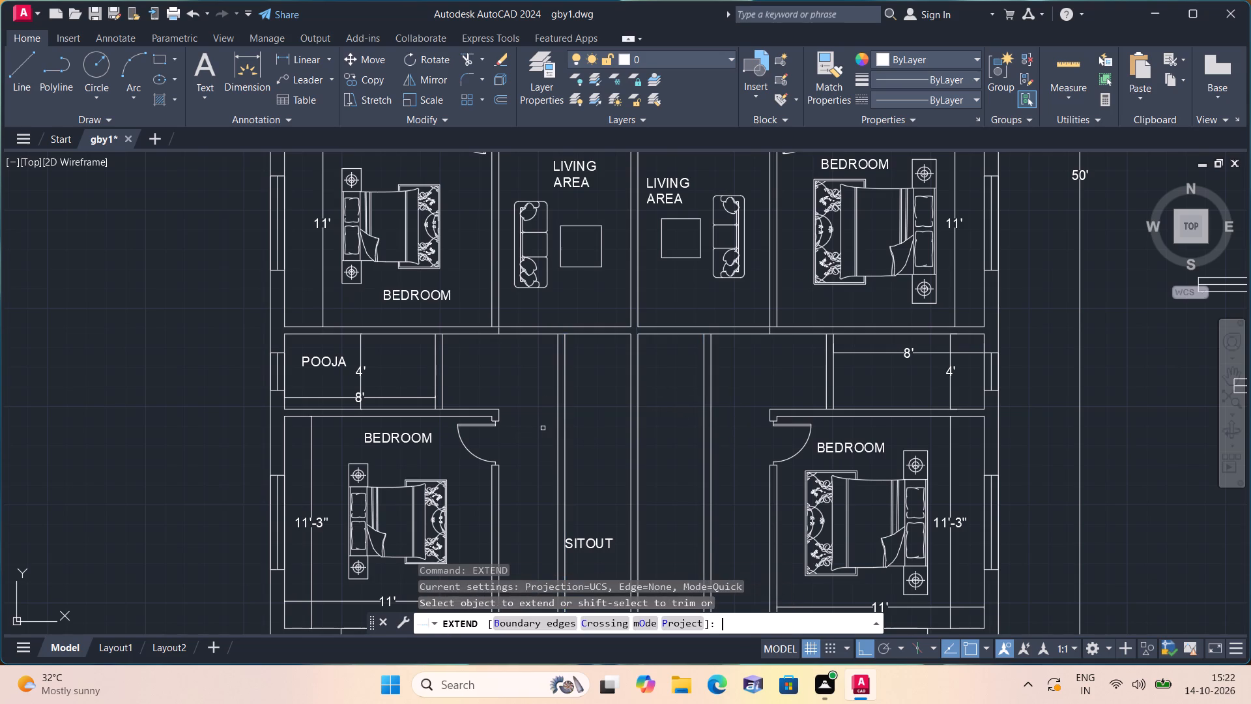
click(556, 338)
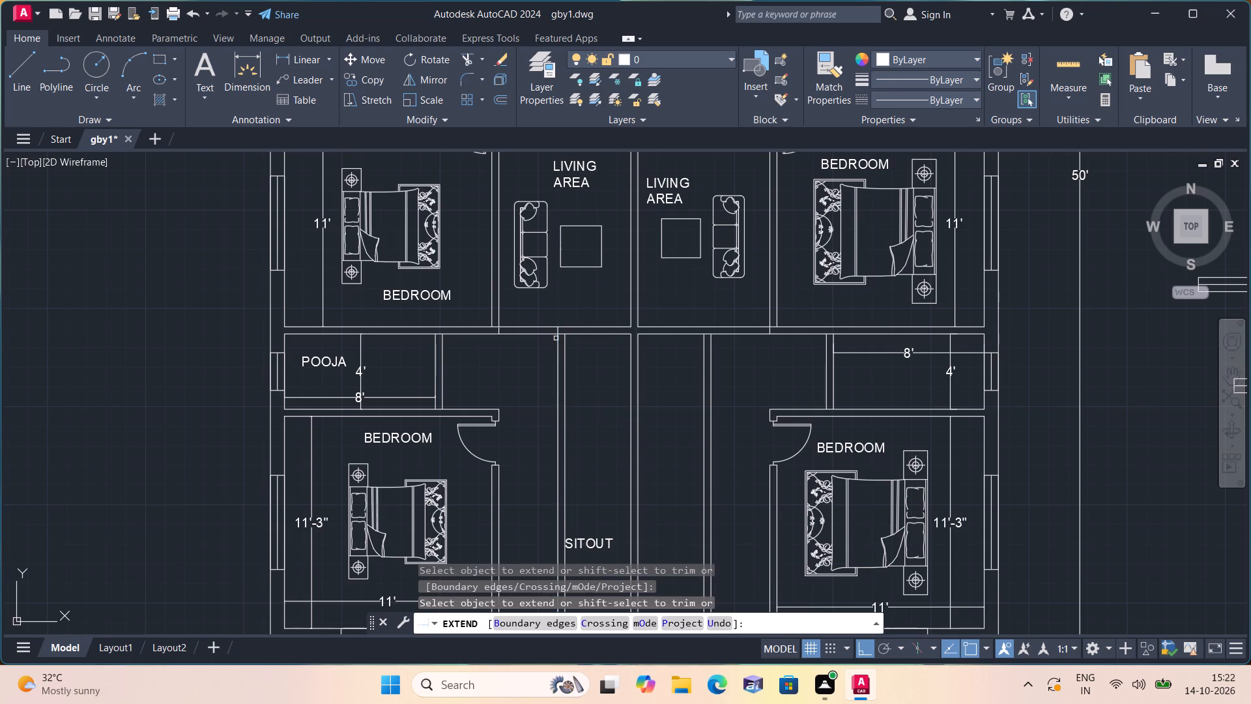
click(712, 337)
key(space)
Trim out the horizontal wall between each new partition and the bedroom walls, including the short overlaps at the two new corners.
text(trim)
key(space)
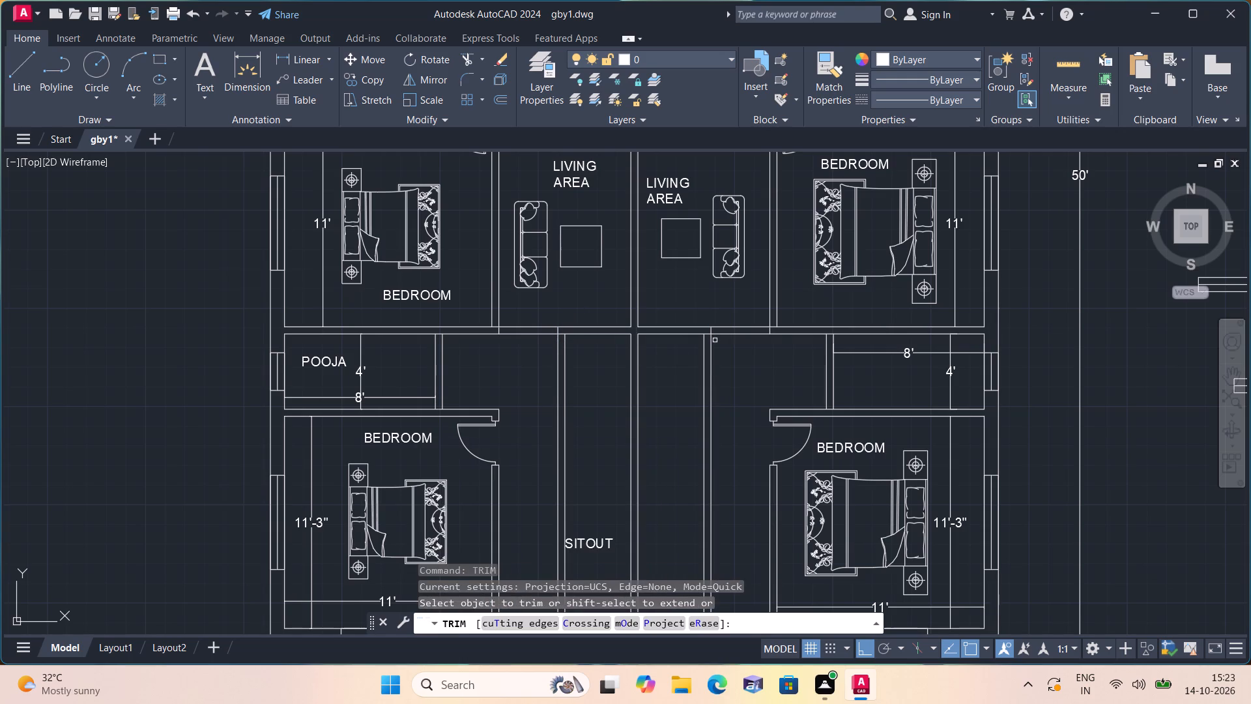
drag(721, 311, 742, 370)
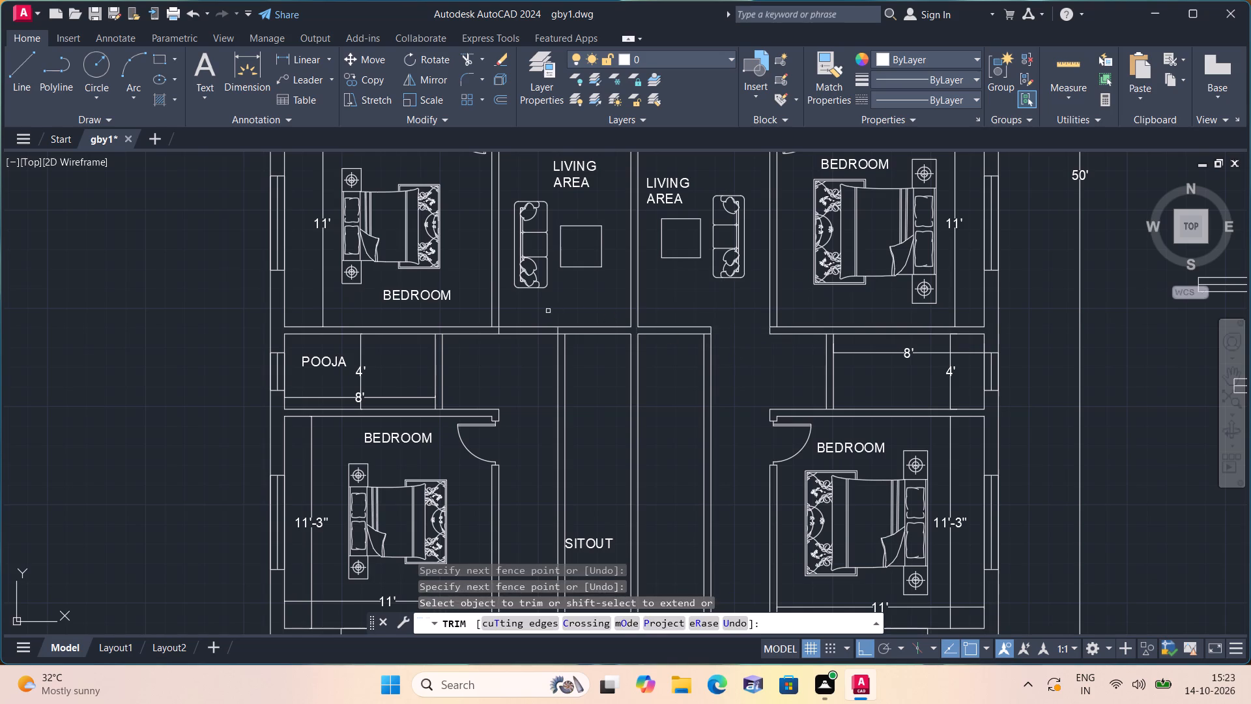
drag(545, 311, 530, 351)
scroll(564, 340, up, 3)
click(547, 318)
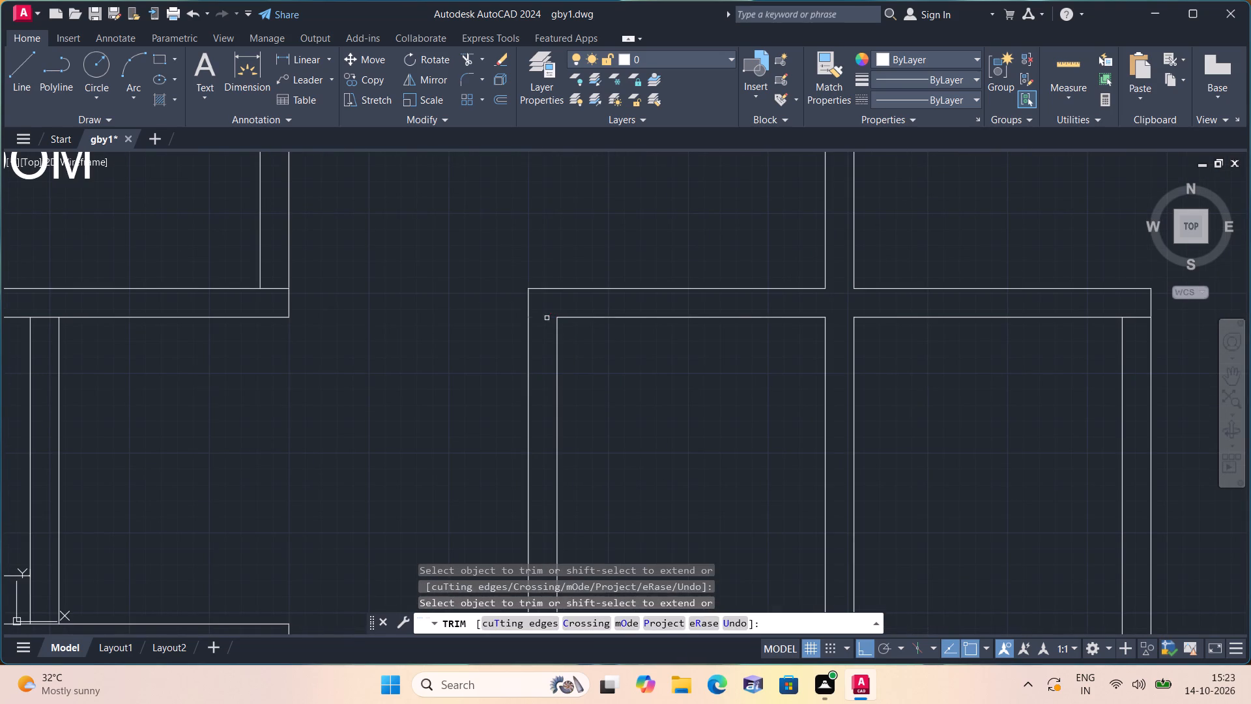
scroll(588, 293, down, 2)
scroll(802, 299, up, 2)
click(816, 301)
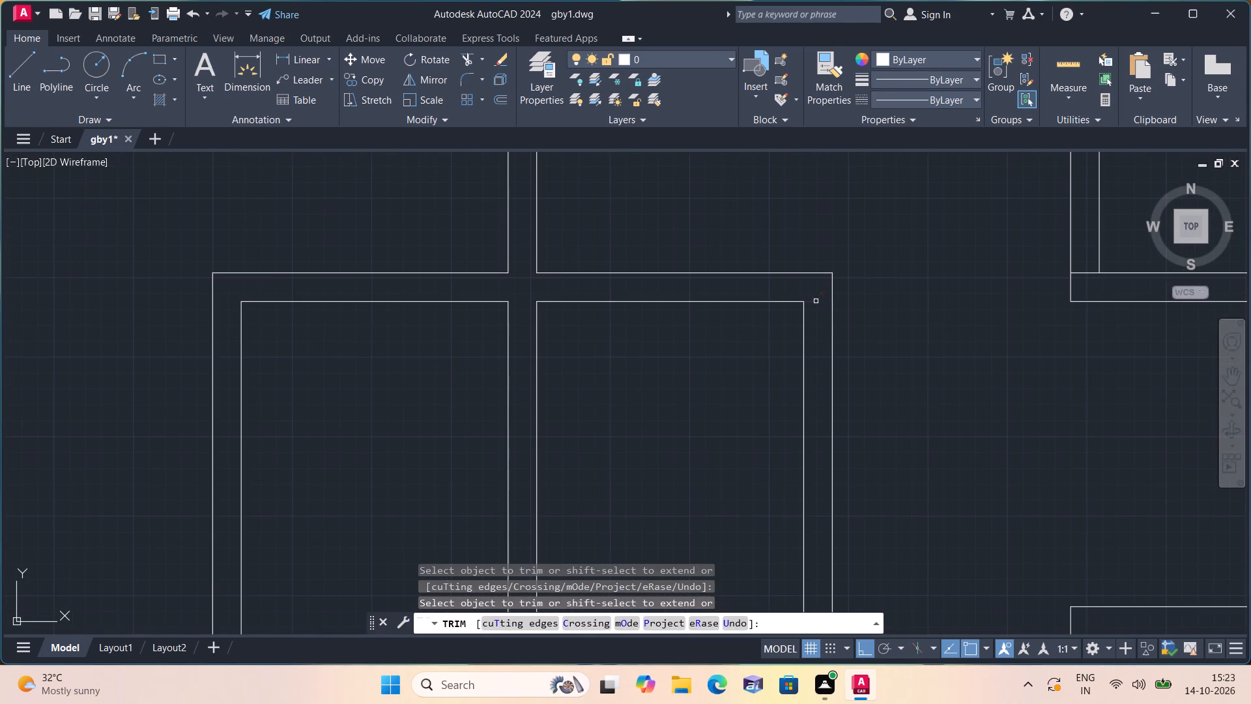
Draw an 11' guide line straight south from the horizontal wall's lower line, between the central wall and the east partition.
scroll(814, 294, down, 2)
middle_drag(857, 365, 850, 263)
scroll(847, 245, down, 1)
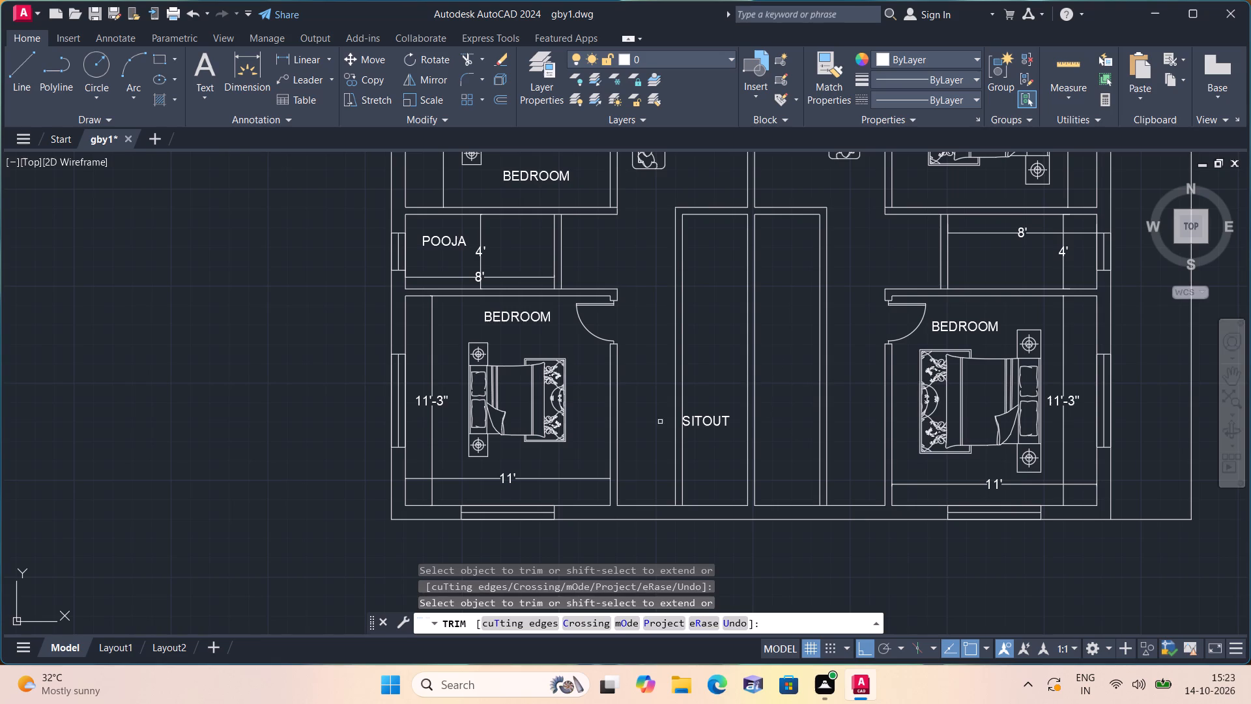
key(space)
text(l)
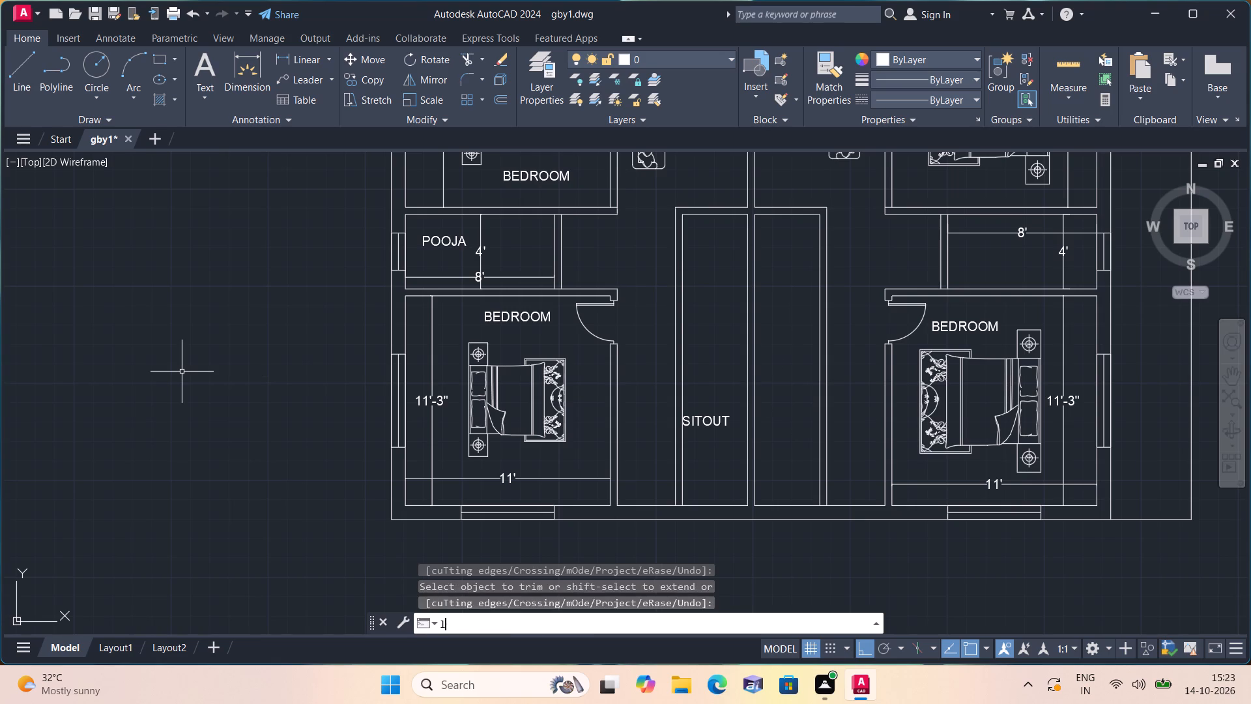
key(space)
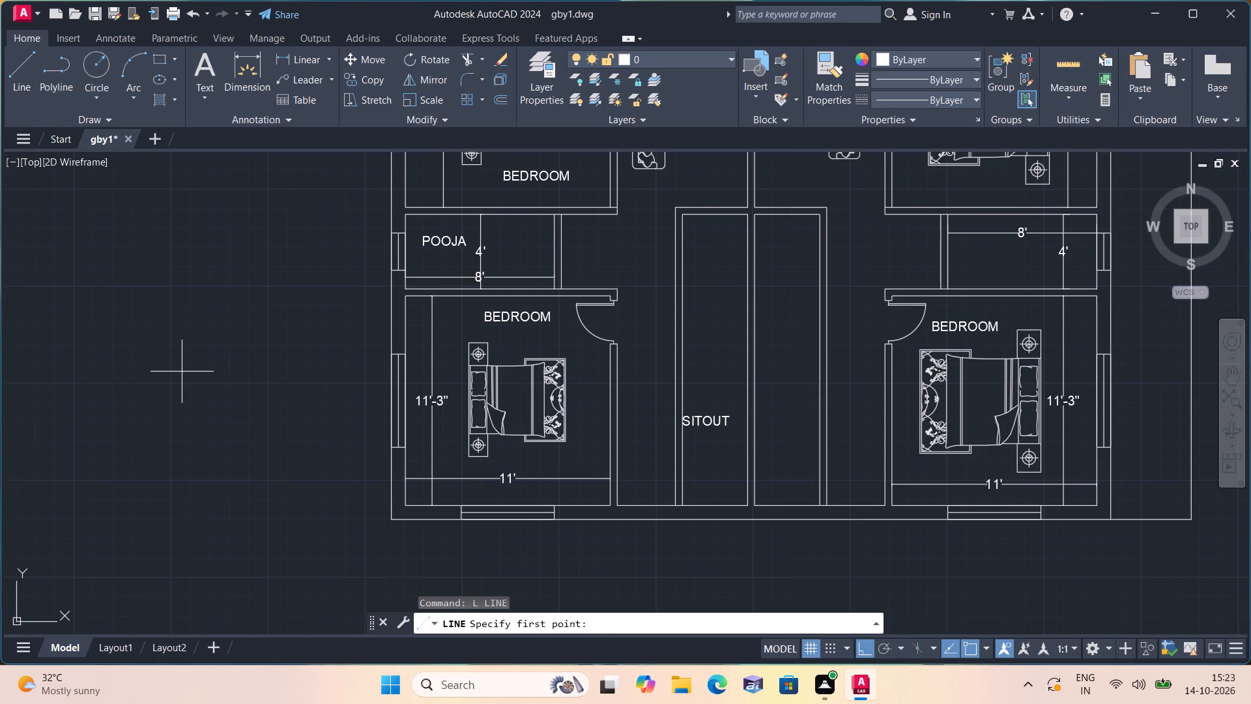
scroll(349, 336, down, 1)
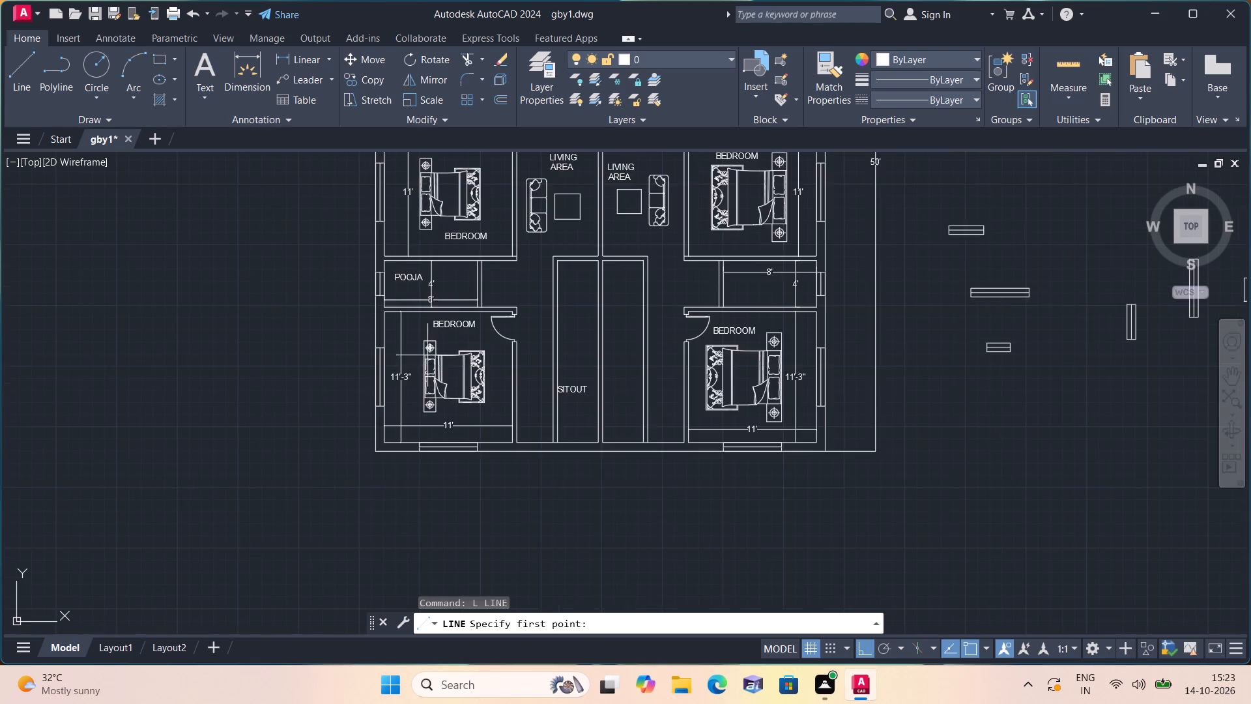
scroll(573, 321, up, 2)
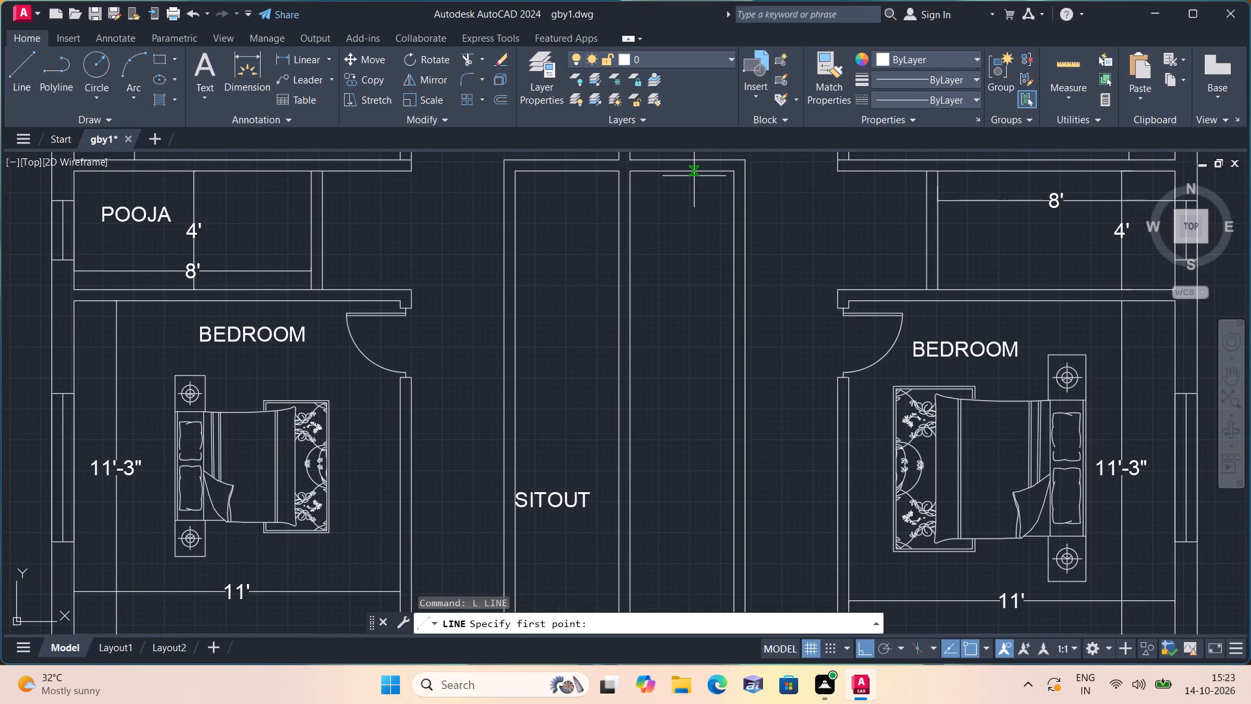
click(697, 169)
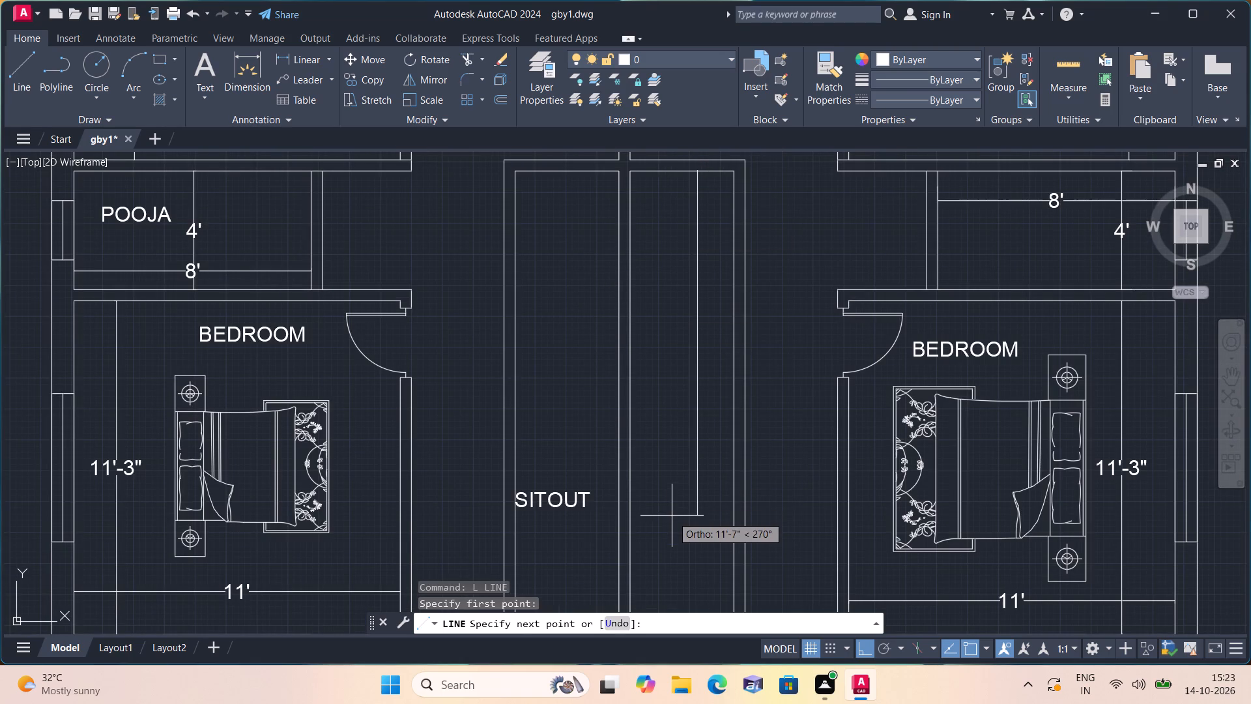
text(11')
key(space)
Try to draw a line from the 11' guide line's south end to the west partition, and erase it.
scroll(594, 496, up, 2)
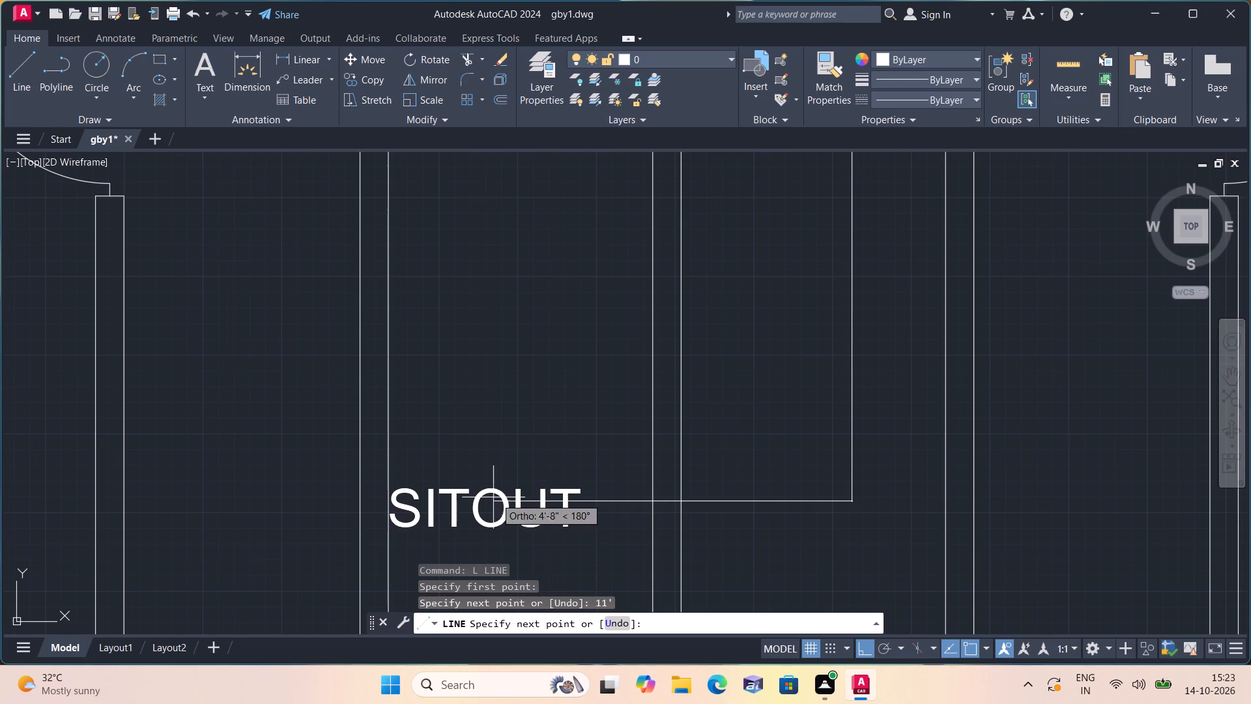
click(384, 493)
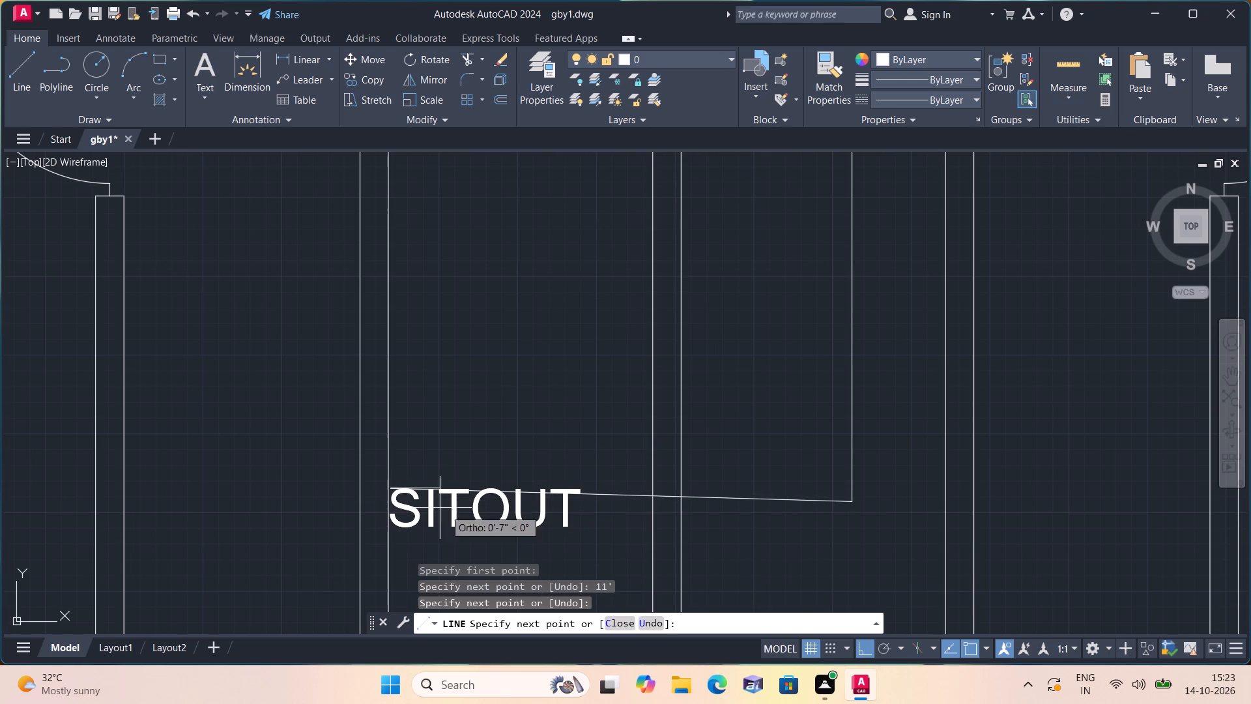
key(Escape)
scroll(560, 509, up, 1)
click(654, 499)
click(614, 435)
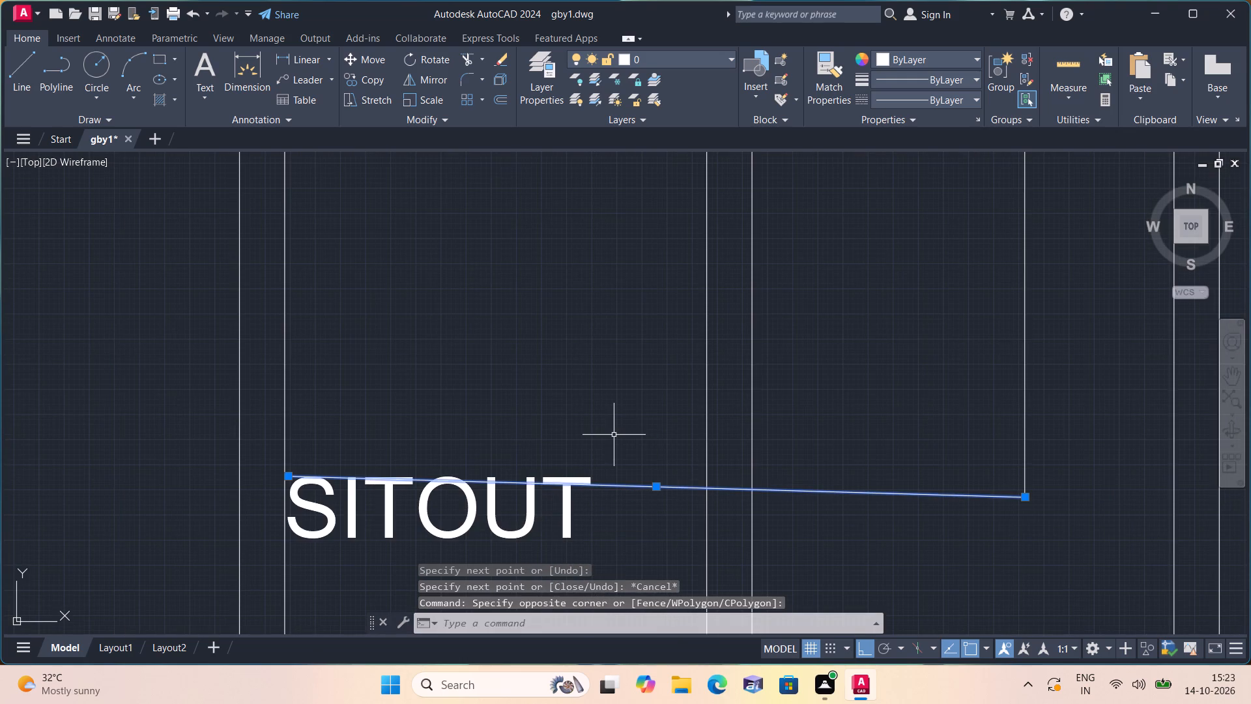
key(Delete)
Move the SITOUT label southeast, between the central wall and the east partition, near the plan's south wall.
scroll(616, 440, down, 1)
click(538, 491)
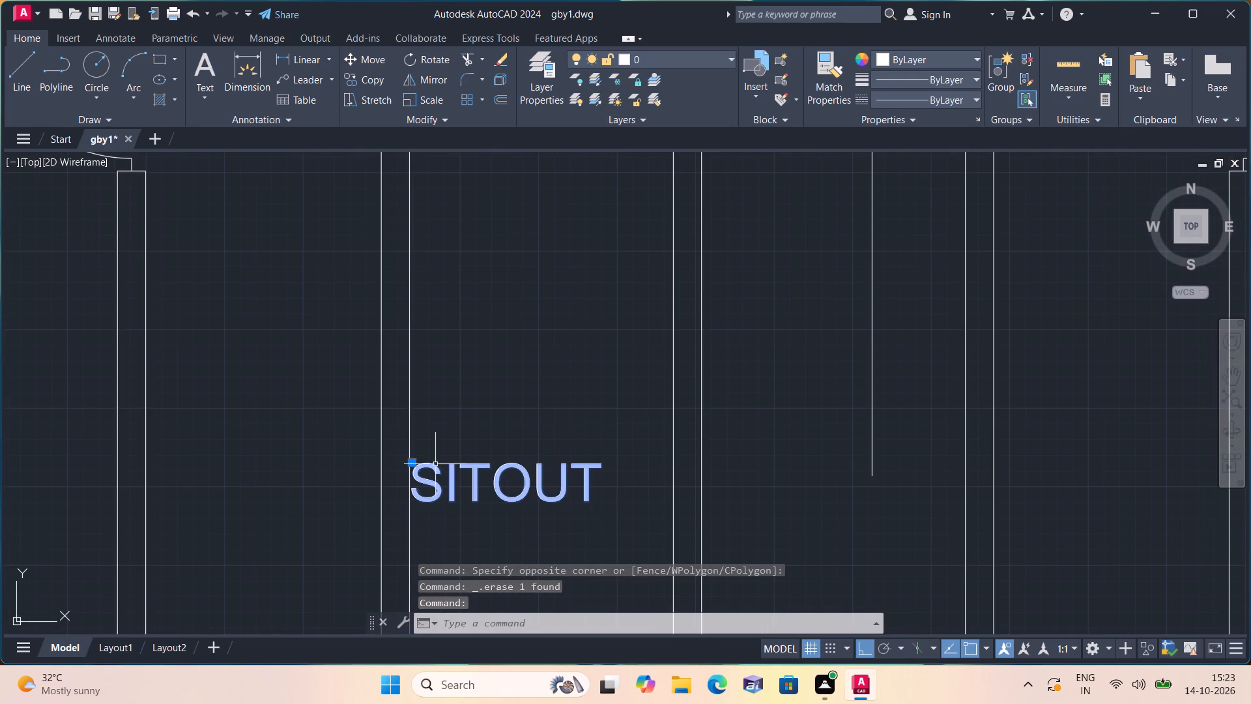
click(414, 463)
middle_drag(539, 521, 508, 423)
scroll(535, 518, down, 1)
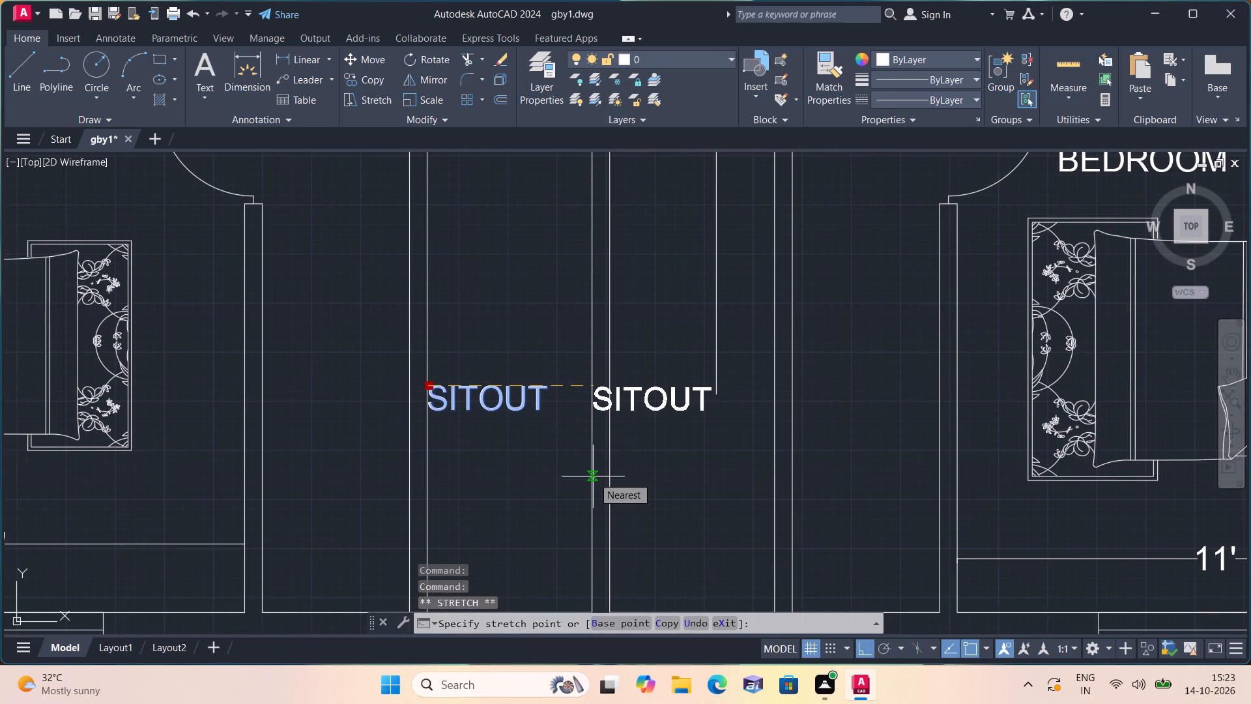
key(F8)
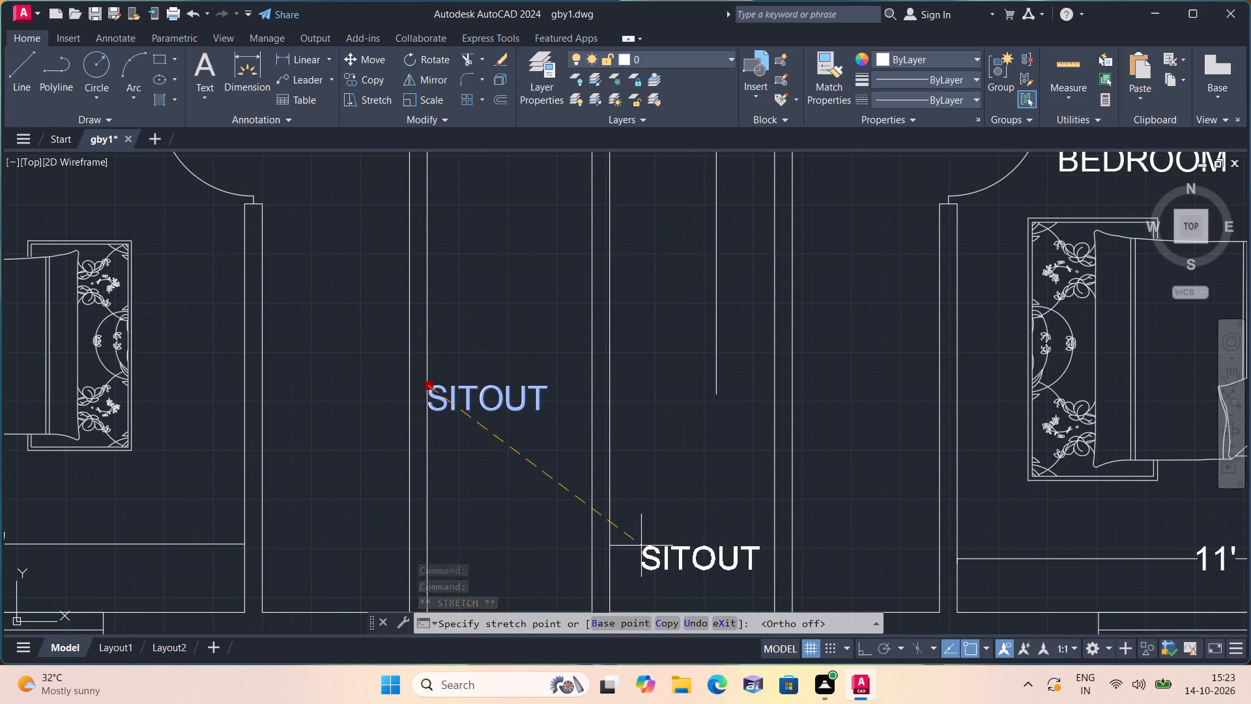
click(641, 546)
key(F8)
Draw horizontal lines from the 11' guide line's south end to the outer faces of the west and east partitions.
key(l)
key(space)
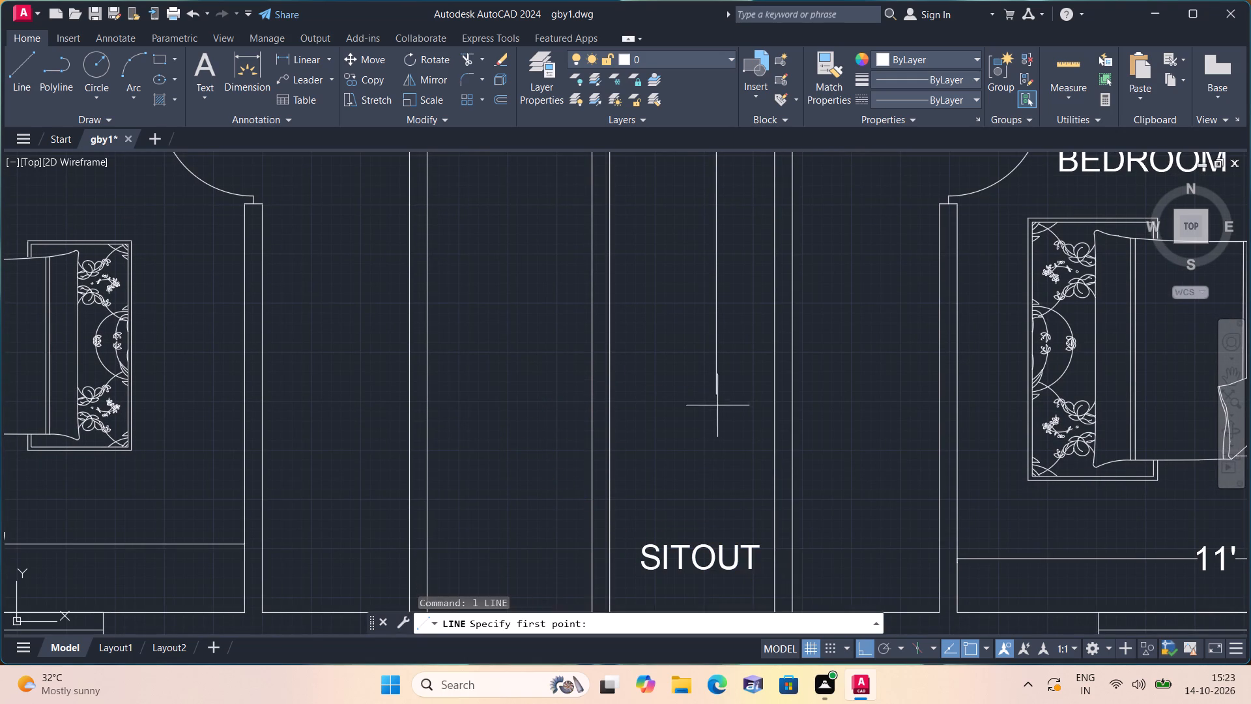
click(715, 396)
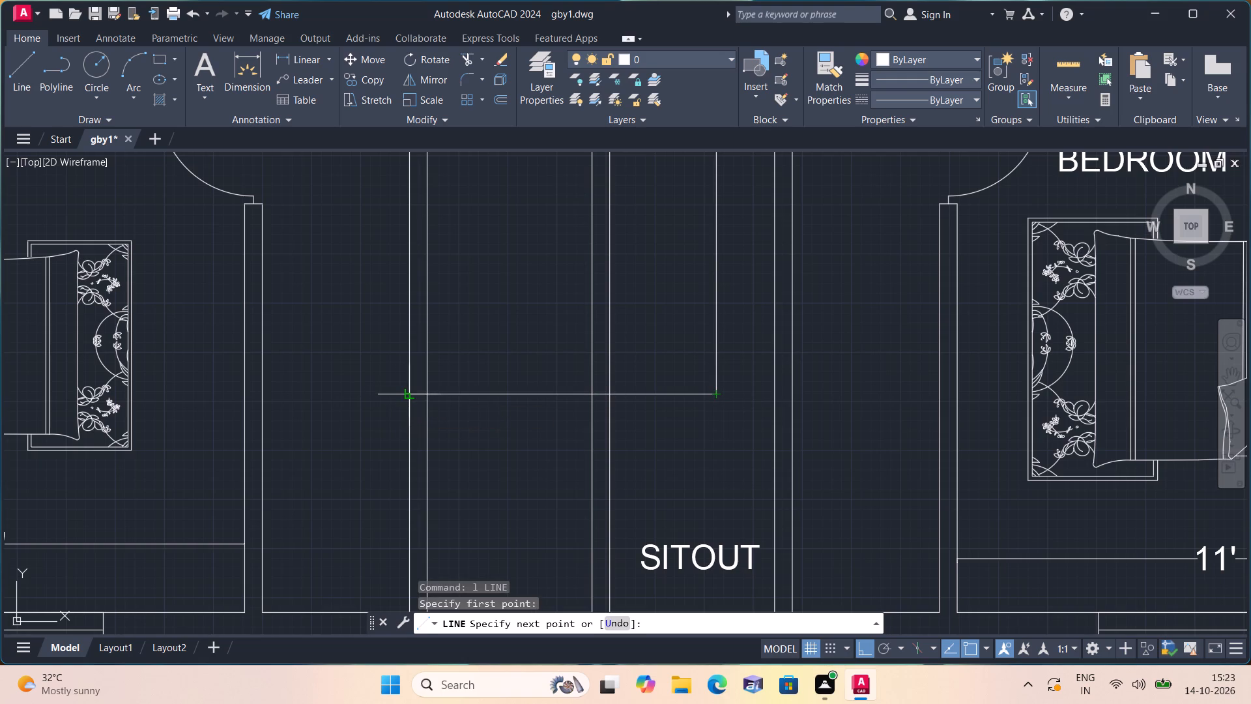
click(408, 393)
key(space)
scroll(670, 408, down, 2)
scroll(688, 410, up, 2)
key(space)
click(680, 396)
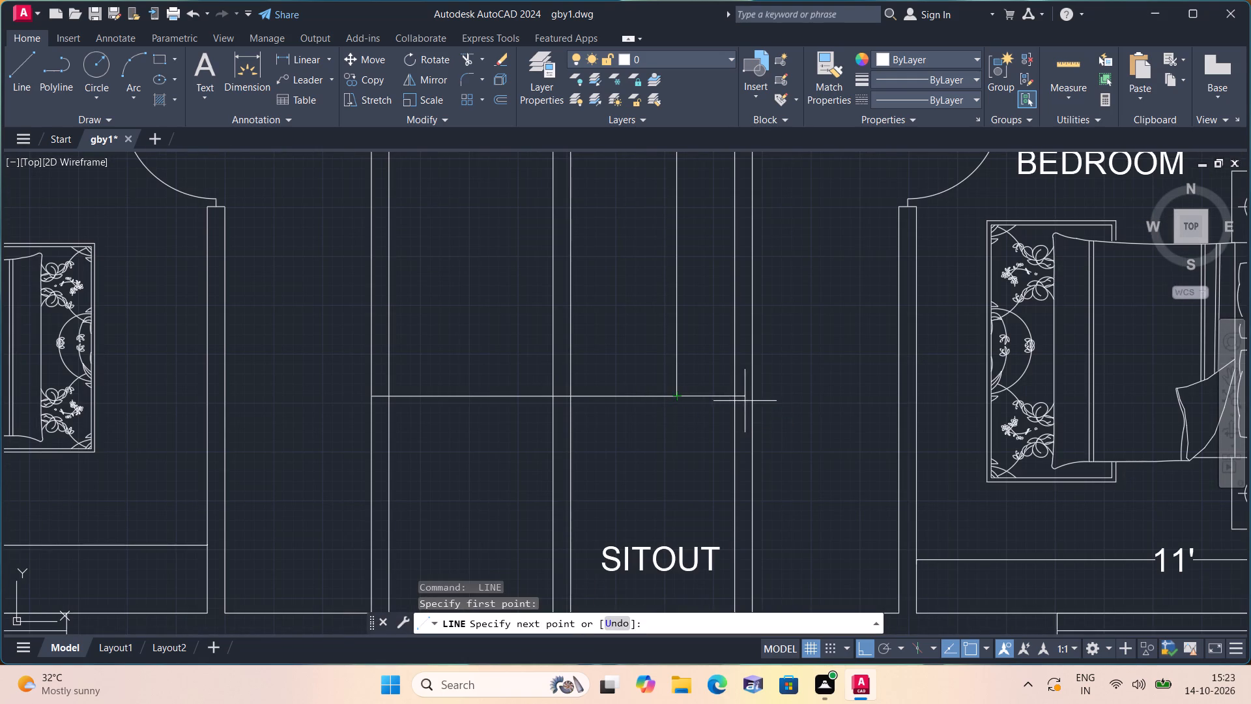
click(755, 399)
key(space)
Trim away the west, central and east wall lines south of the new horizontal line, and remove the 11' guide line.
scroll(721, 359, down, 2)
text(trim)
key(space)
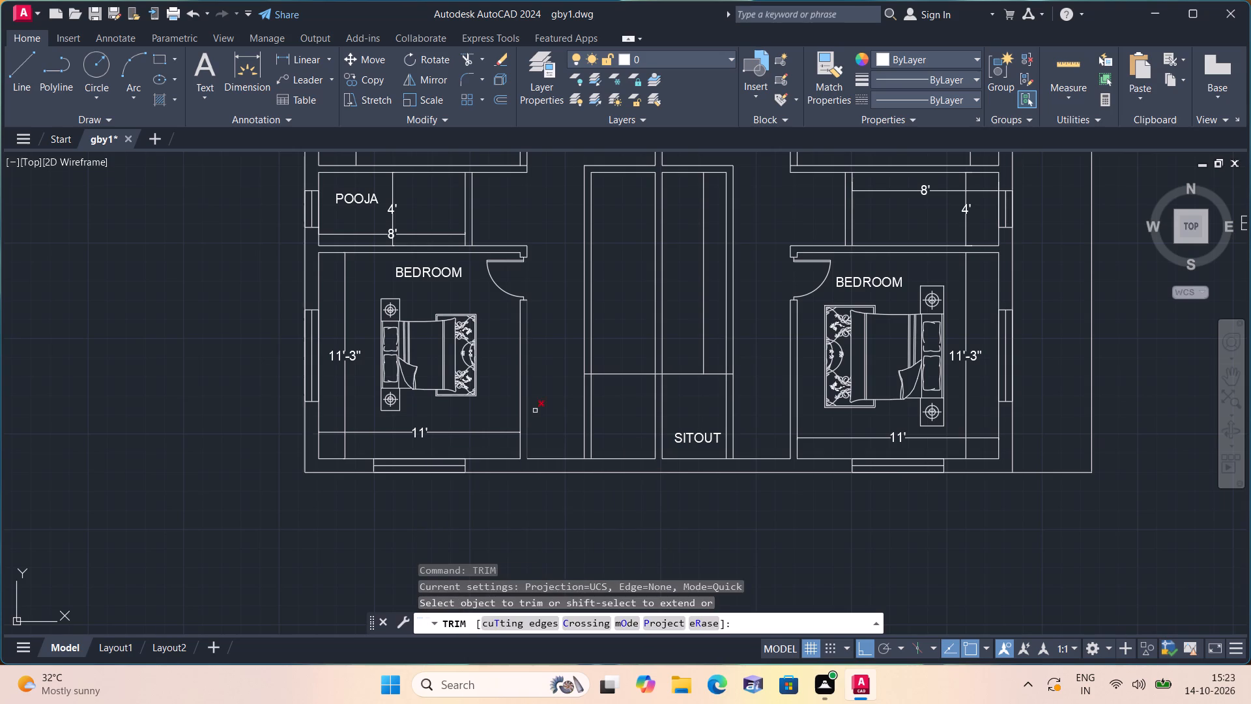
click(576, 402)
click(738, 402)
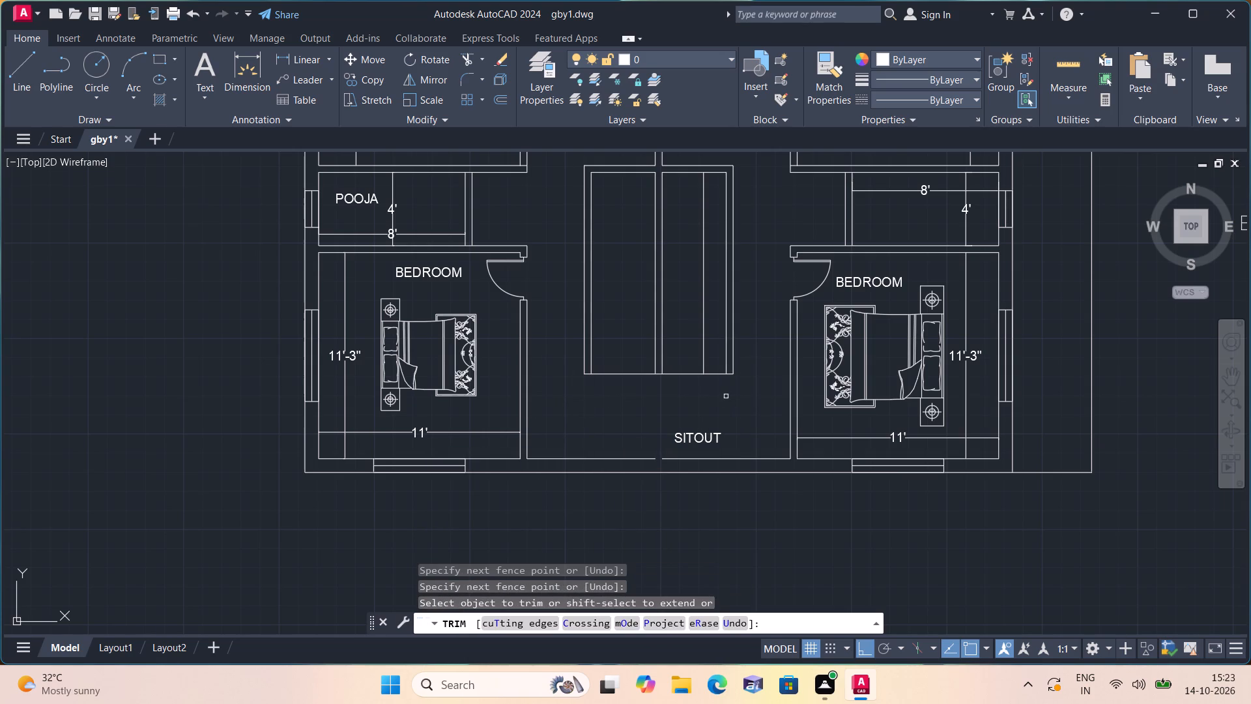
click(706, 345)
middle_drag(697, 310, 704, 370)
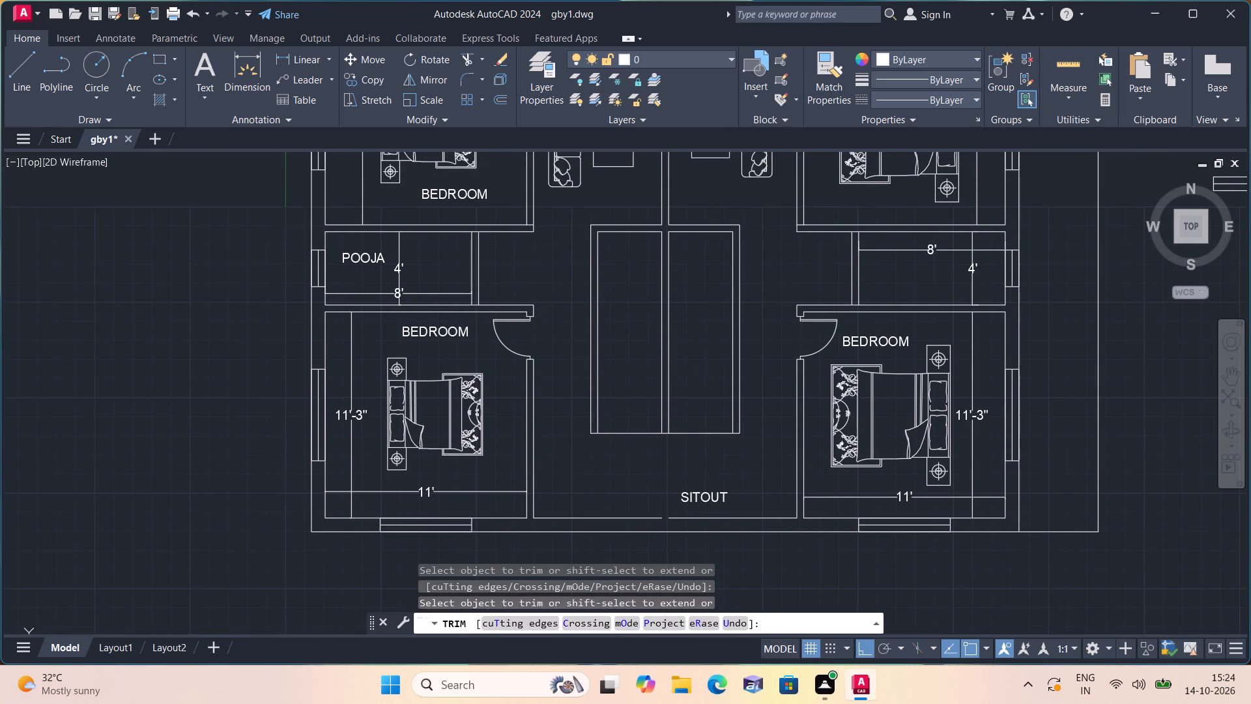
key(Escape)
Offset the west part of the enclosure's south line northward at 10" intervals, making ten parallel stair tread lines.
scroll(699, 329, up, 1)
middle_drag(689, 329, 647, 434)
scroll(647, 413, down, 1)
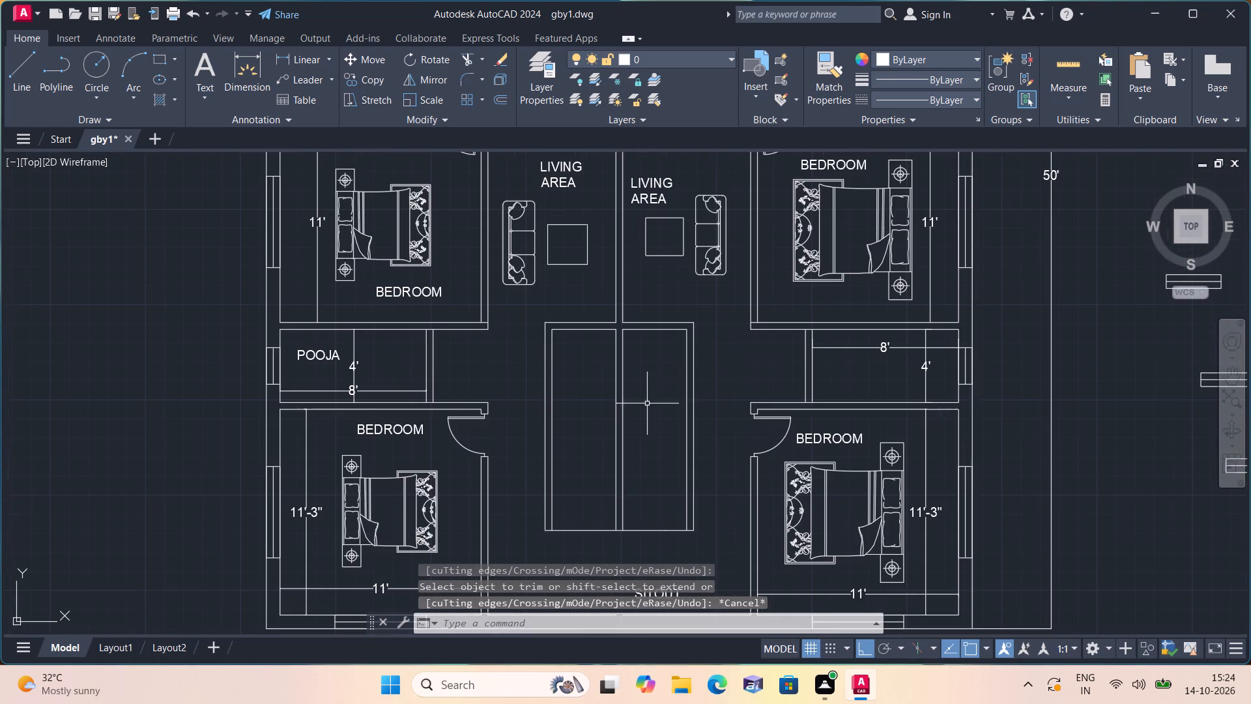
text(offset 10")
key(space)
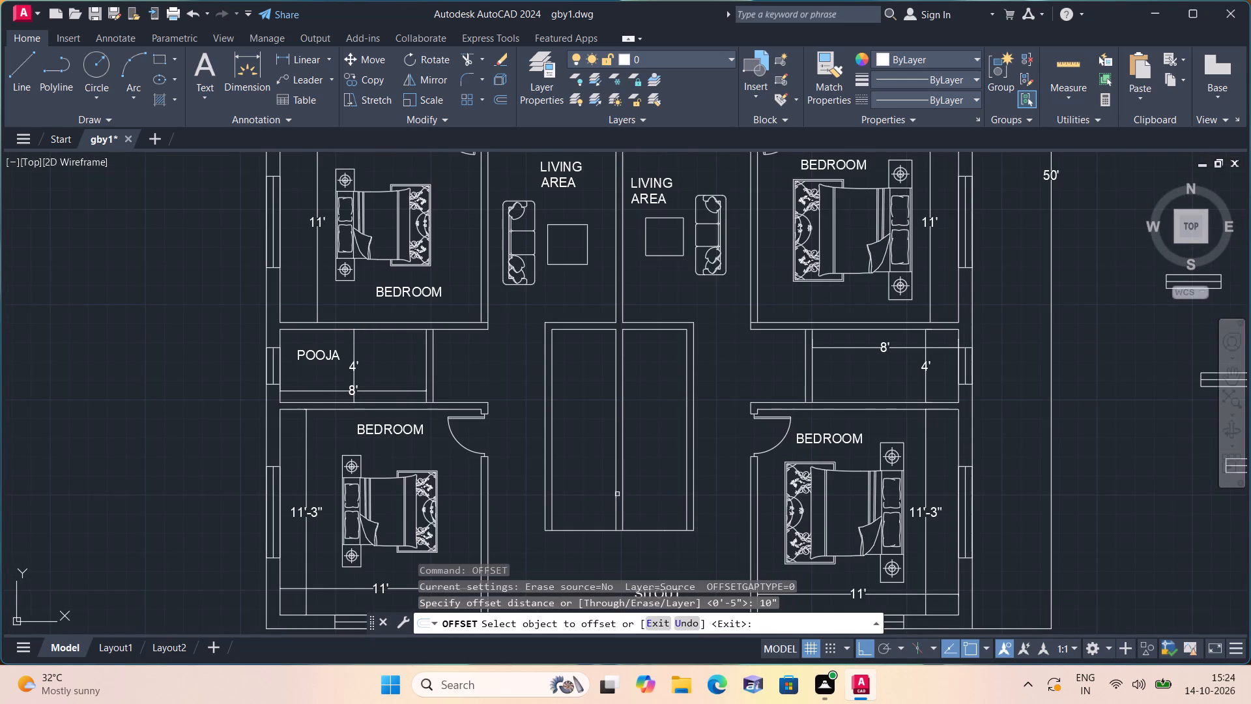
click(601, 529)
click(610, 471)
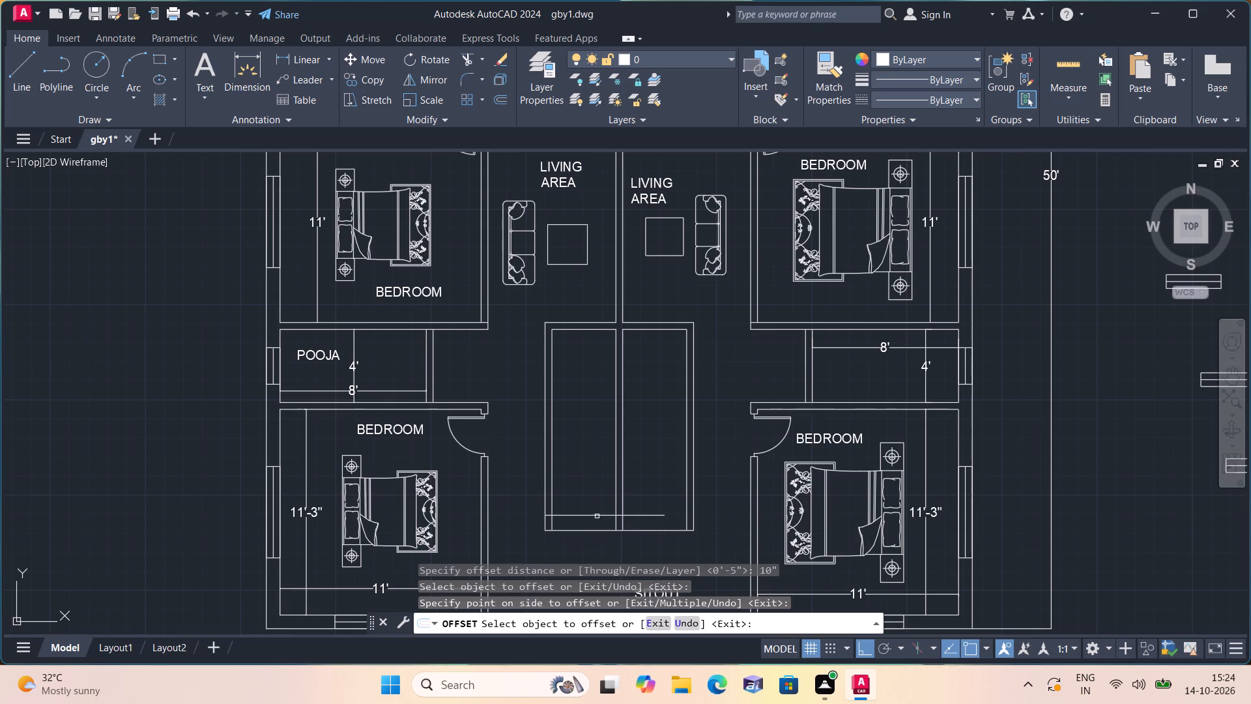
click(597, 514)
drag(584, 456, 584, 463)
click(574, 501)
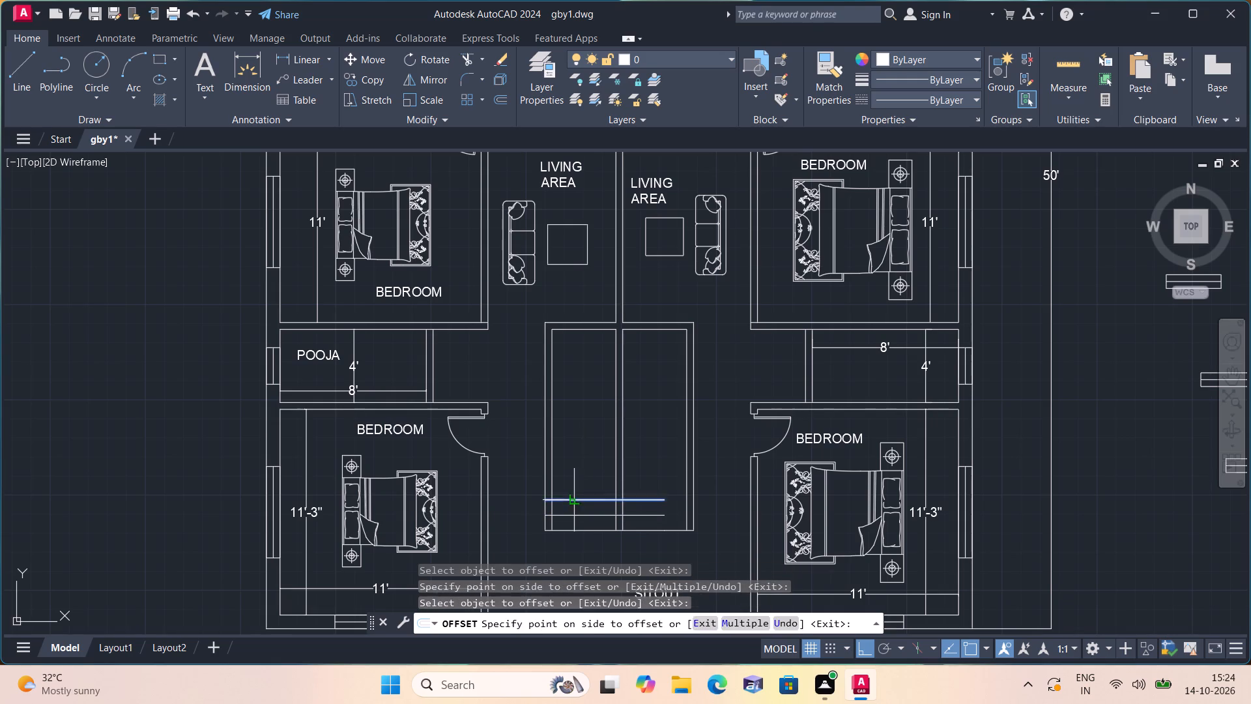
click(577, 477)
click(579, 483)
click(586, 456)
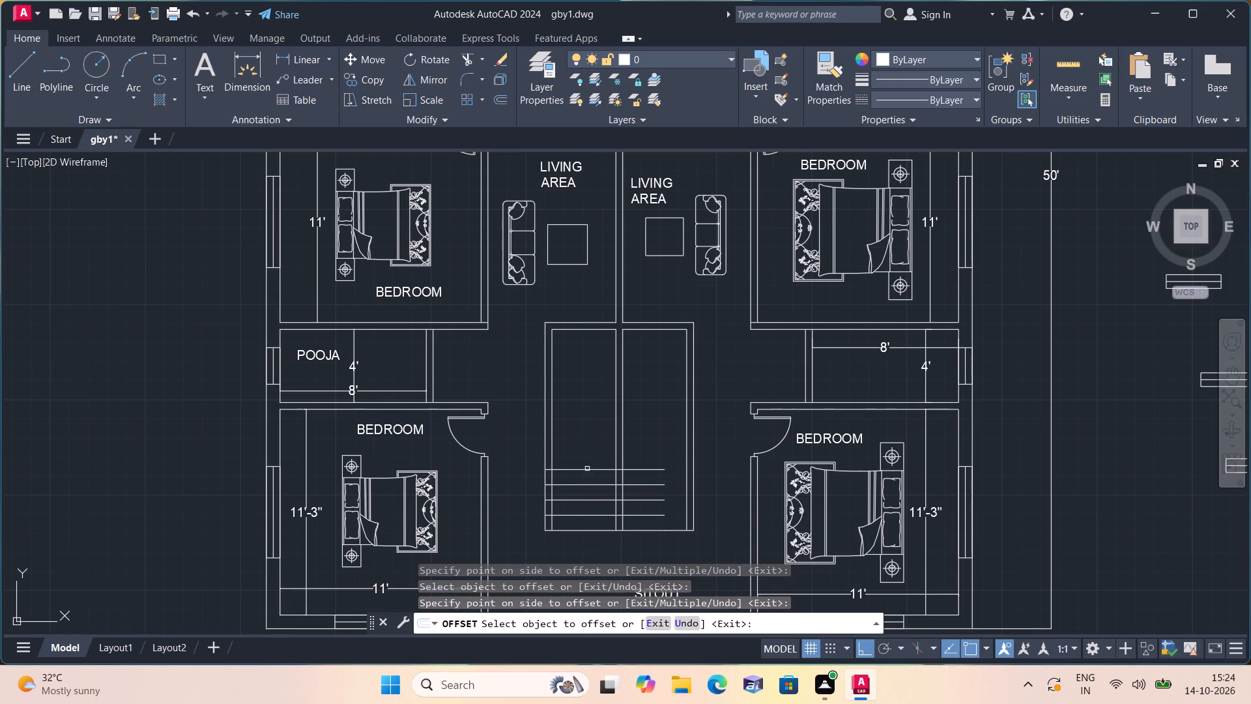
click(587, 467)
click(594, 443)
click(593, 456)
click(597, 422)
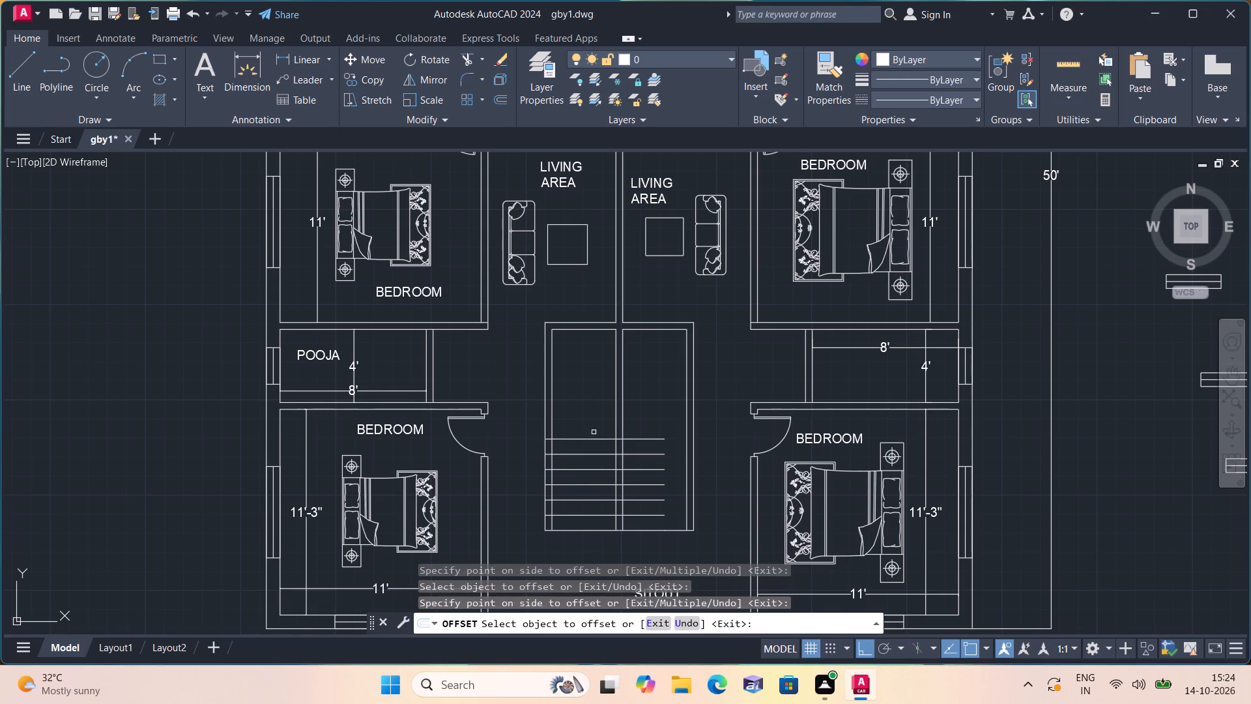
click(595, 437)
click(605, 407)
click(602, 425)
click(601, 400)
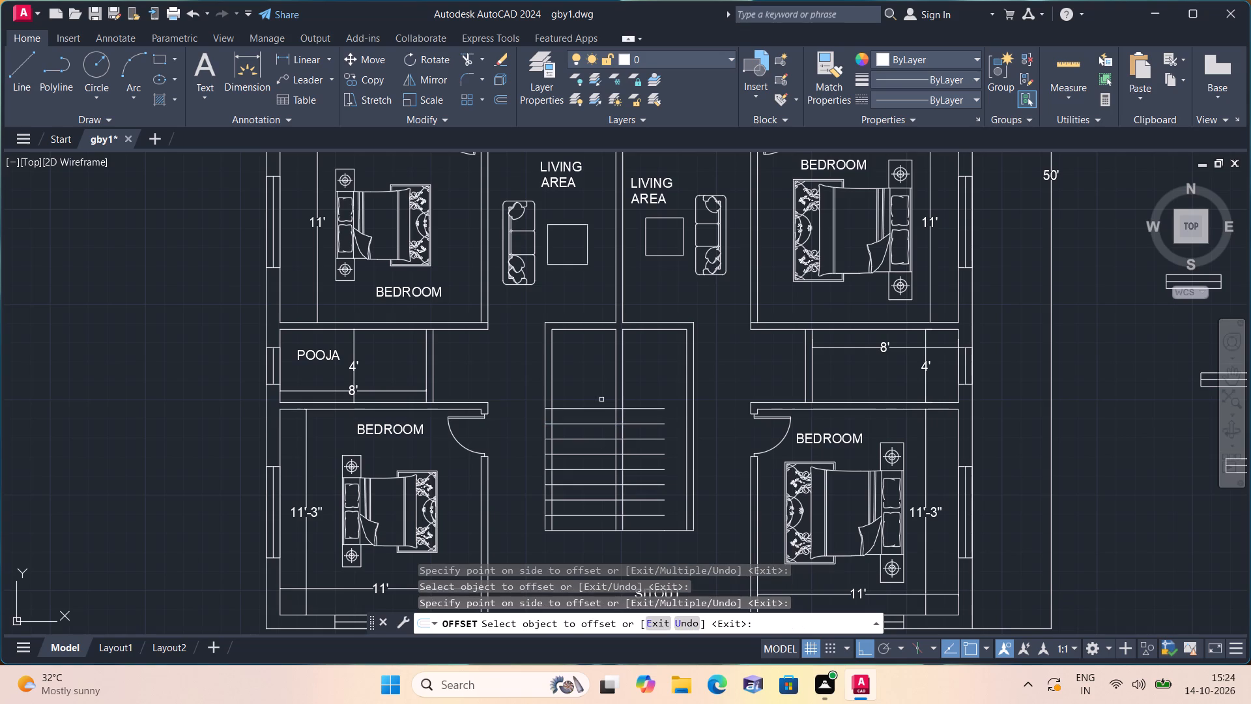
click(602, 409)
click(600, 390)
click(597, 396)
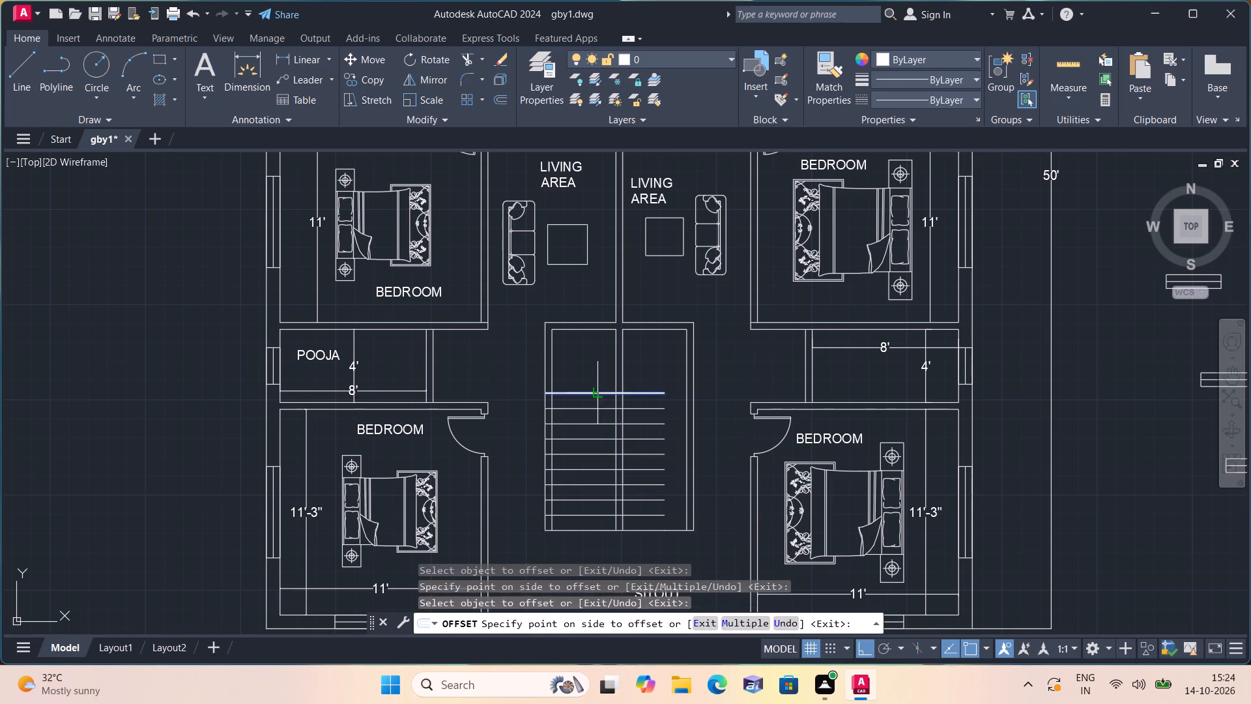
click(596, 369)
key(space)
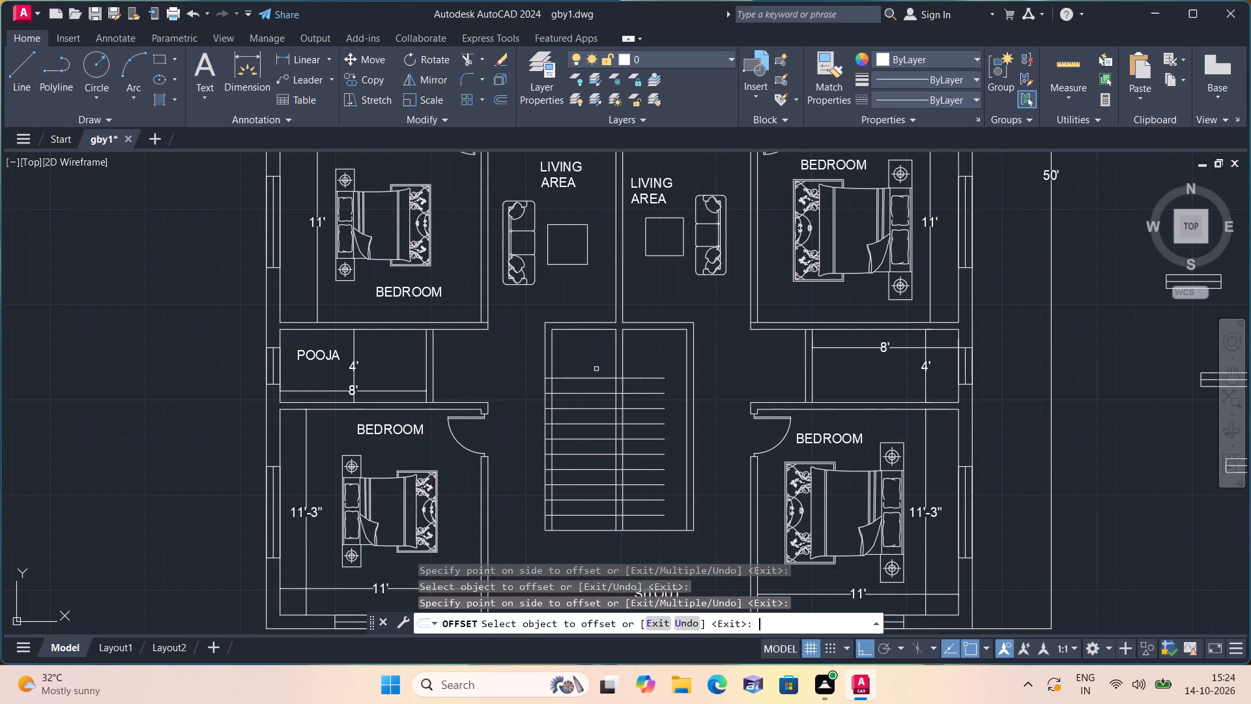
Trim the ends of the tread lines that extend east of the central wall.
text(trim)
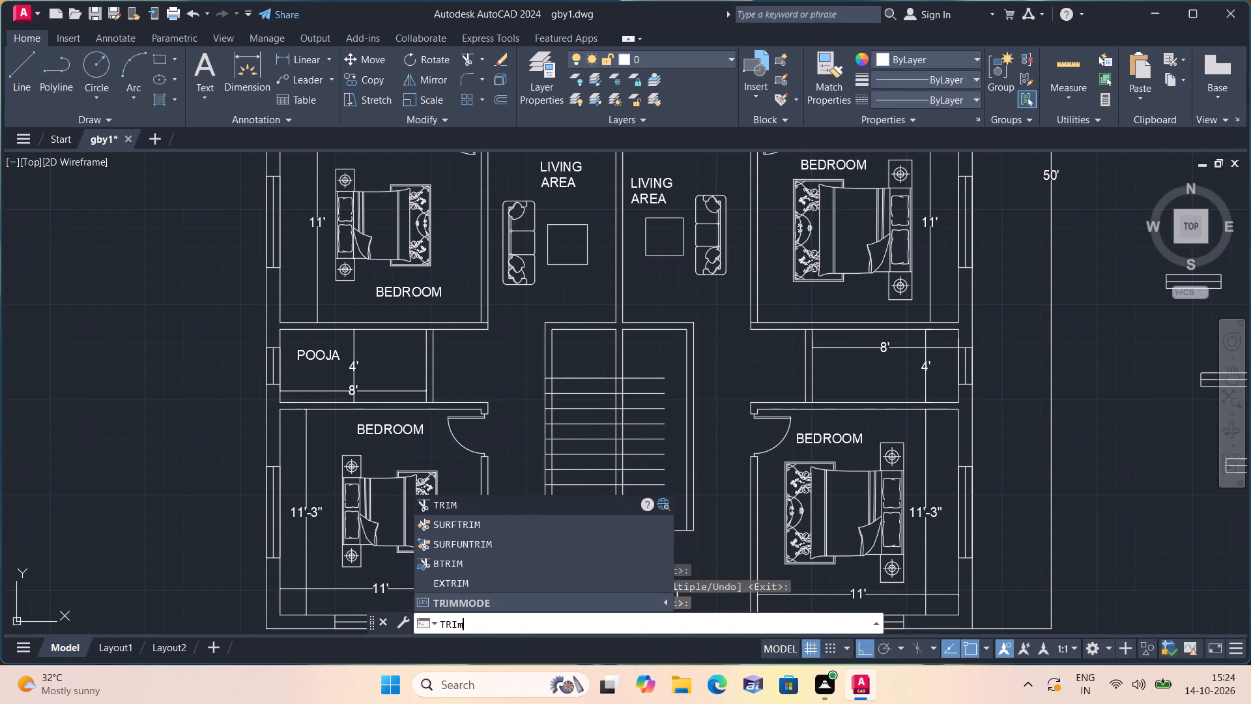
key(space)
scroll(568, 388, up, 1)
drag(690, 360, 704, 486)
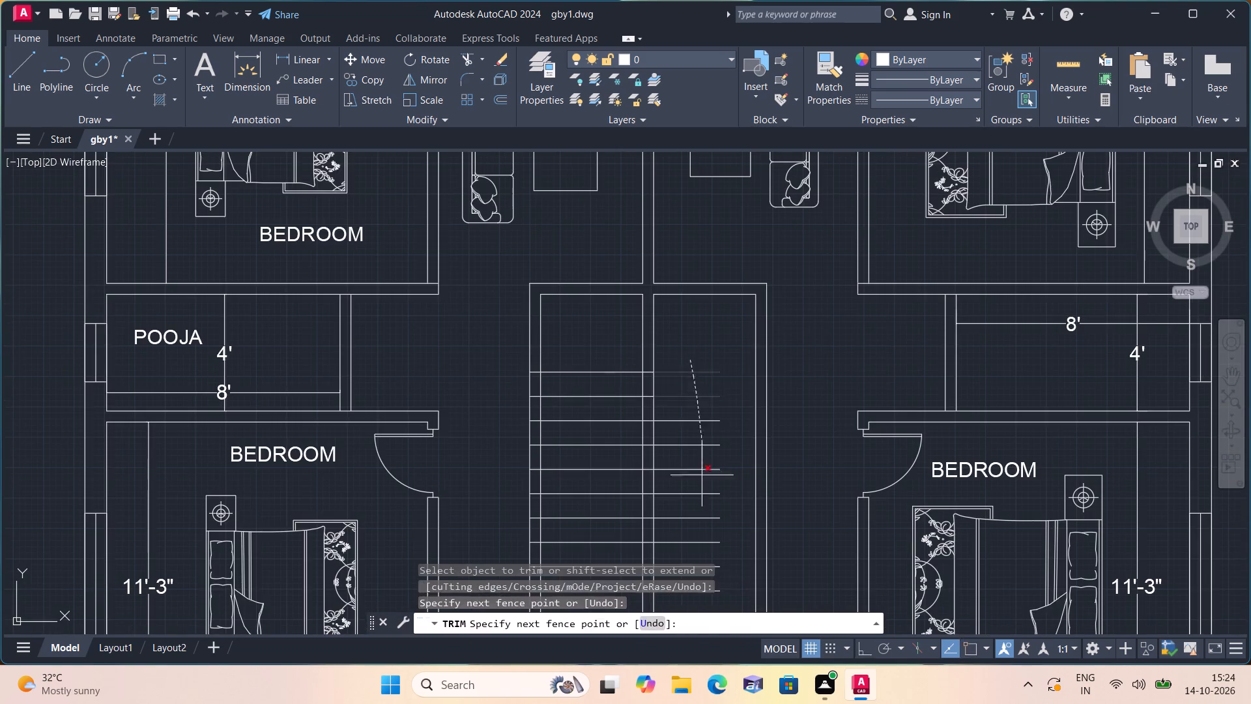
drag(704, 486, 707, 494)
middle_drag(697, 499, 695, 428)
drag(695, 404, 695, 525)
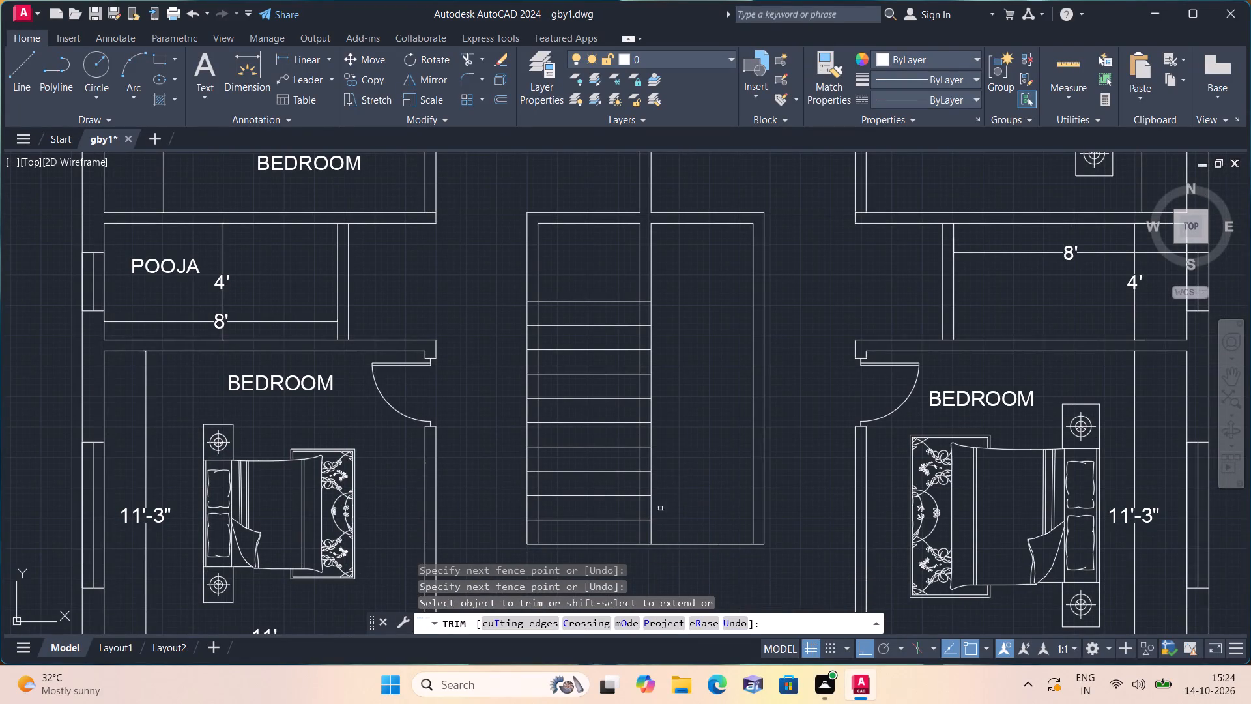
Trim the five southernmost tread lines where they cross the thickness of the central wall.
scroll(654, 512, up, 1)
drag(639, 526, 639, 520)
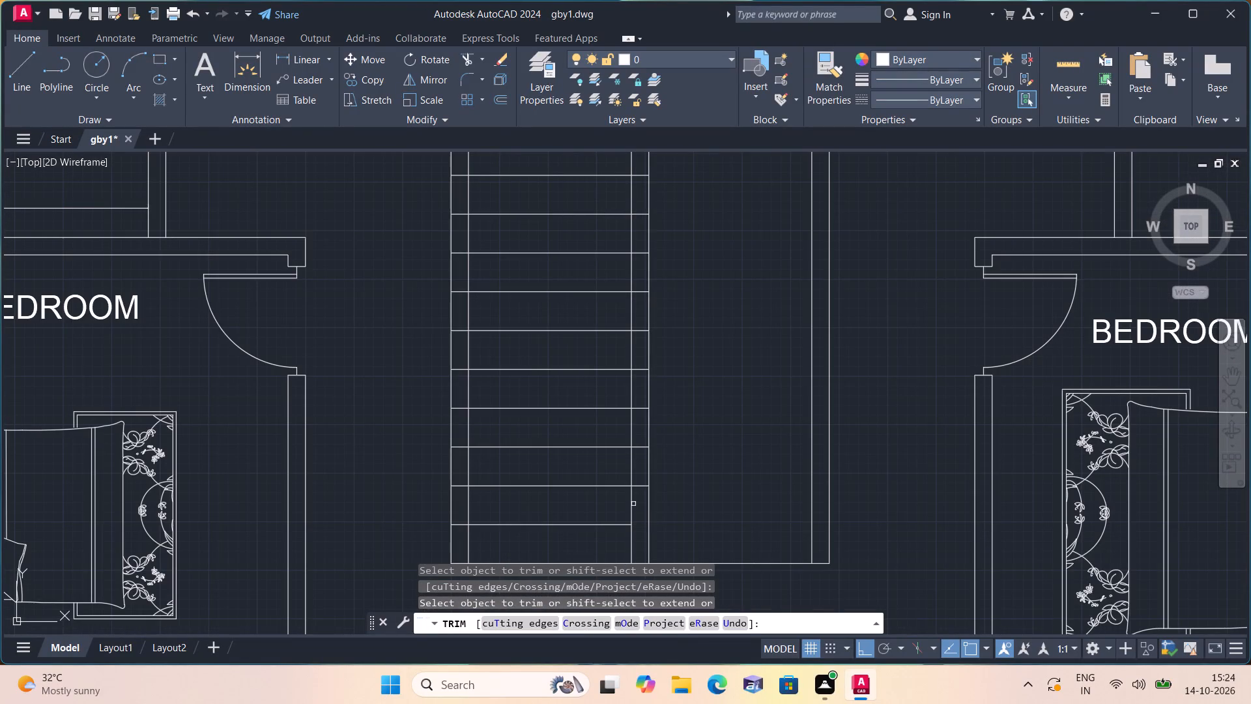
click(639, 493)
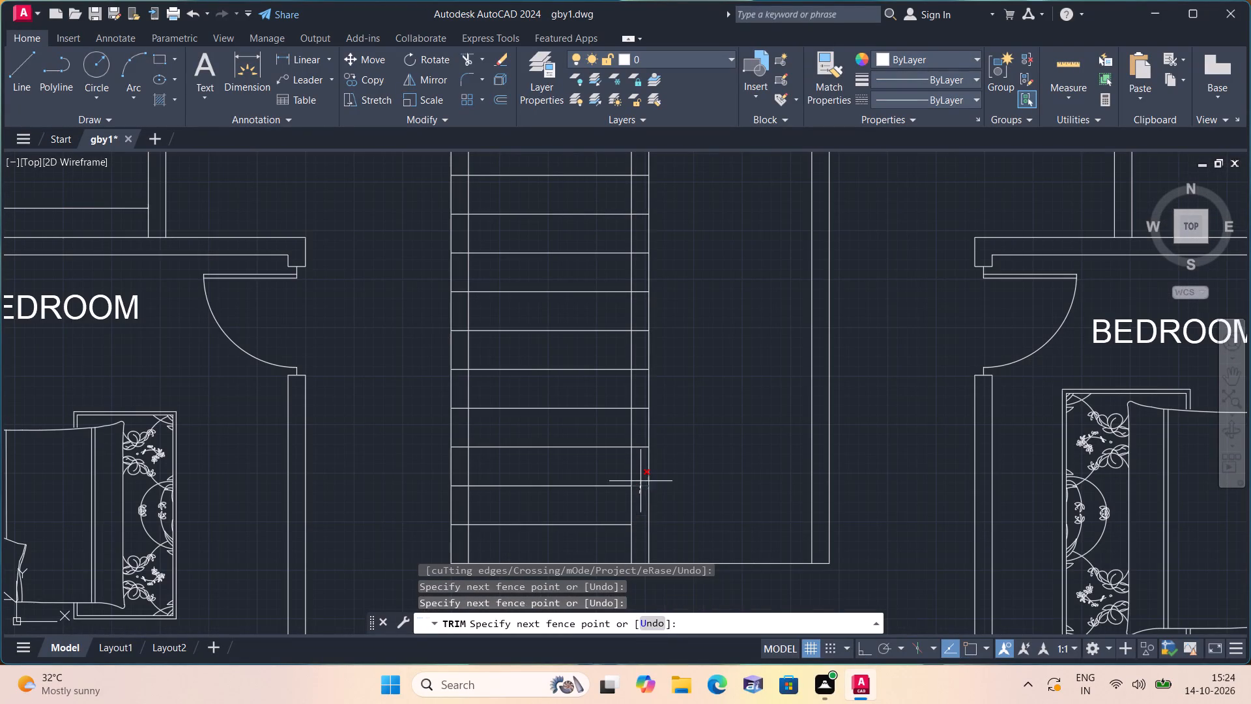
click(641, 447)
drag(643, 405, 648, 368)
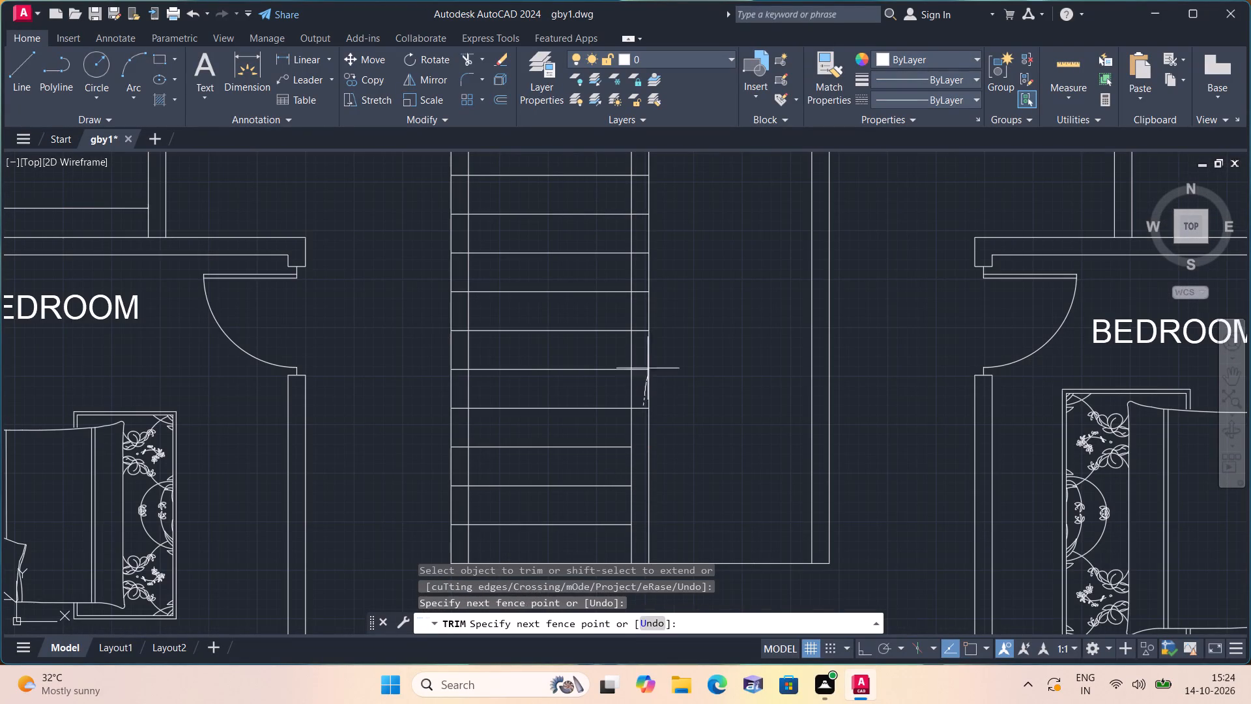
drag(648, 368, 648, 359)
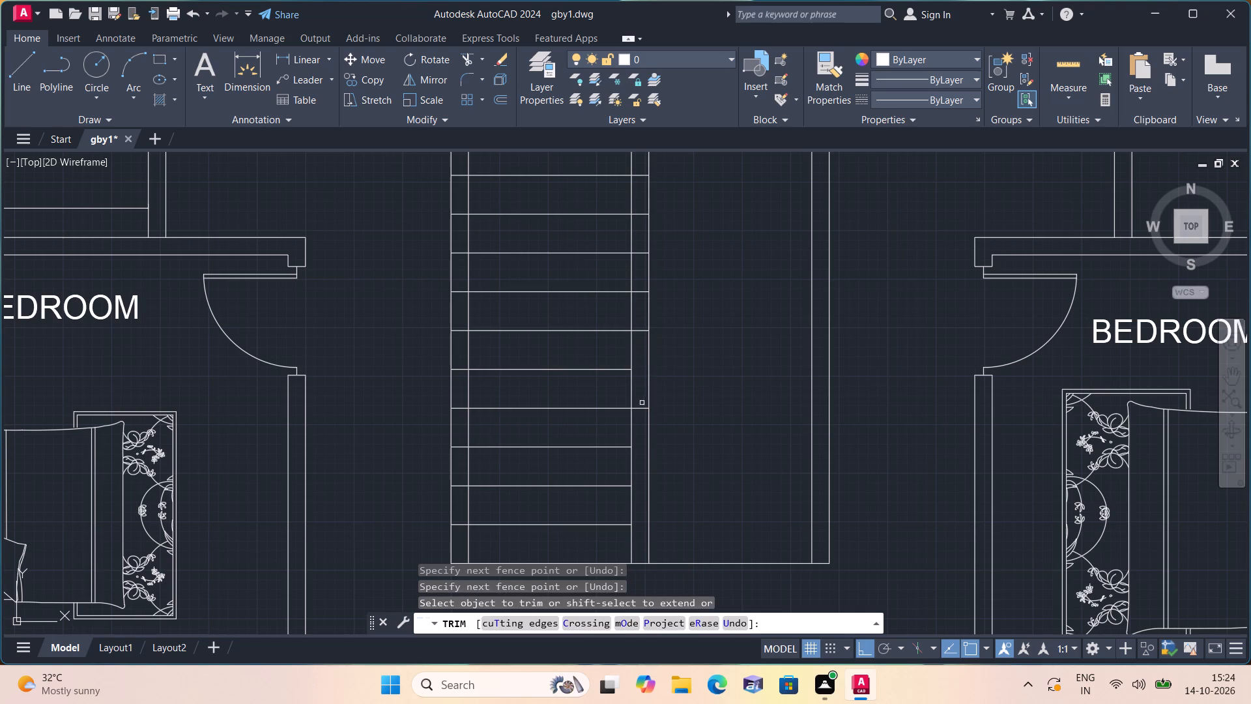
click(641, 411)
click(642, 394)
Trim all ten tread lines where they cross the thickness of the west partition.
scroll(468, 525, down, 1)
scroll(455, 529, up, 2)
click(472, 527)
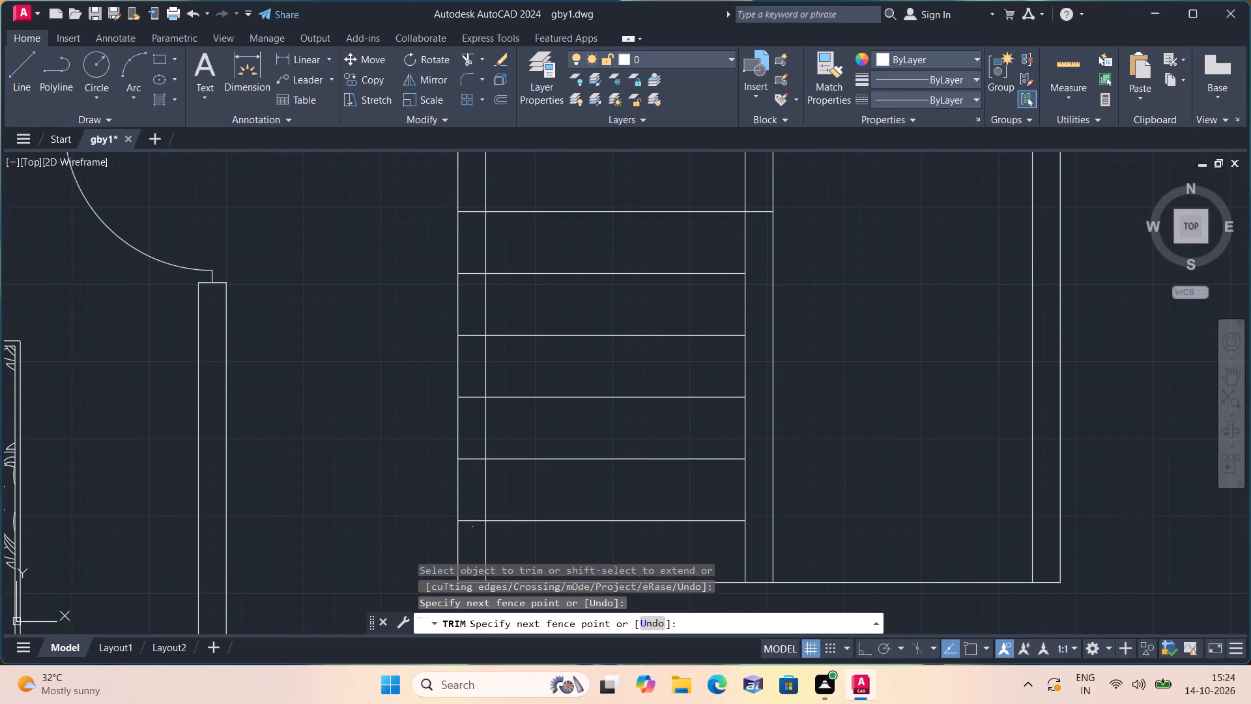
click(470, 263)
scroll(483, 265, down, 2)
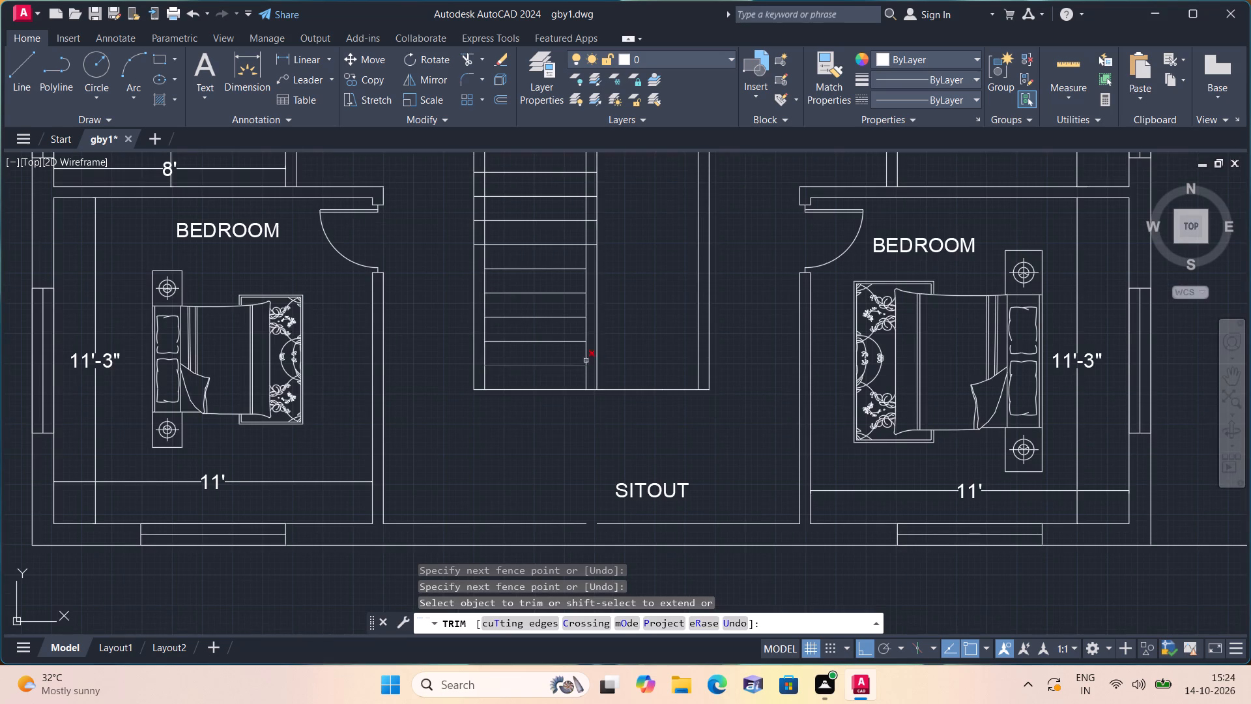
middle_drag(585, 359, 681, 500)
scroll(571, 301, up, 1)
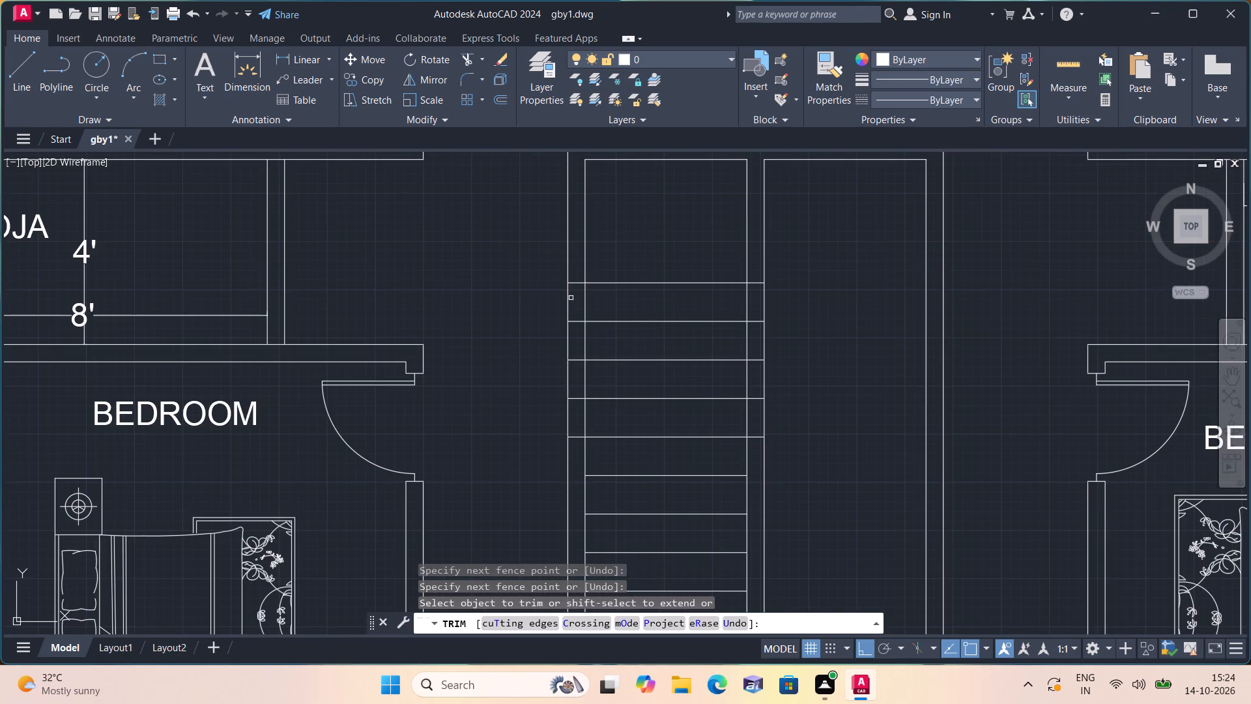
click(579, 277)
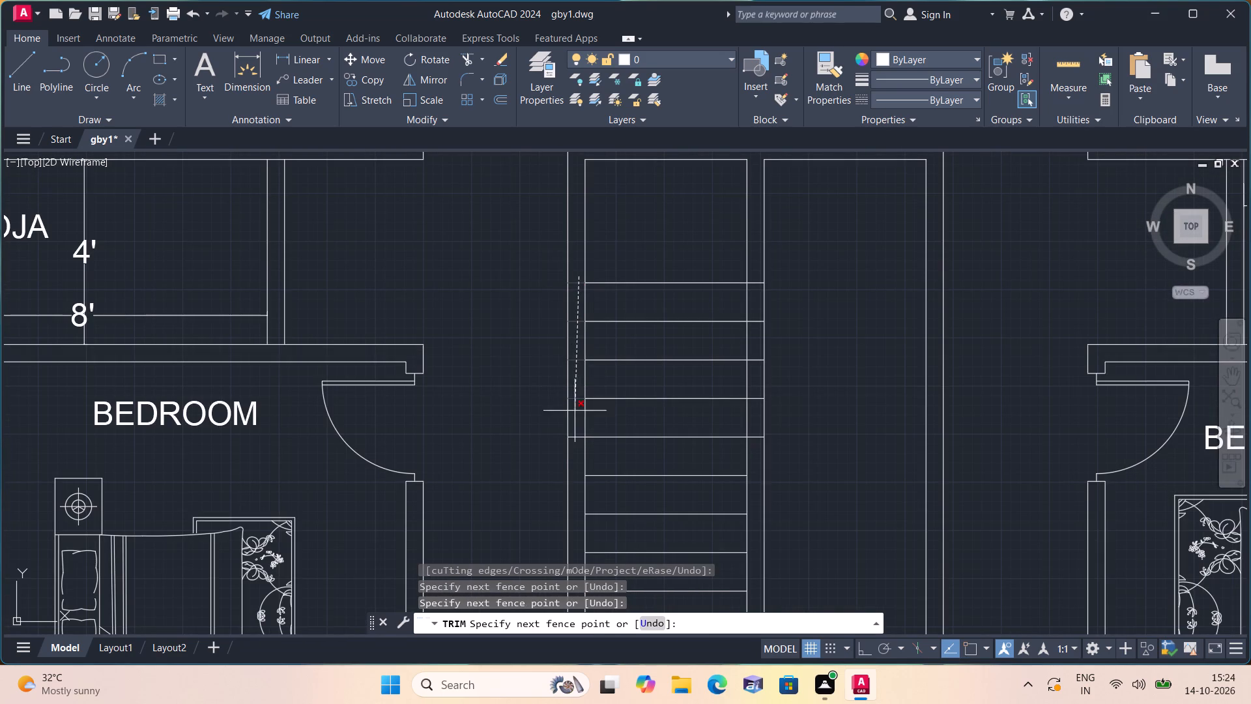
click(575, 456)
key(space)
scroll(558, 430, down, 1)
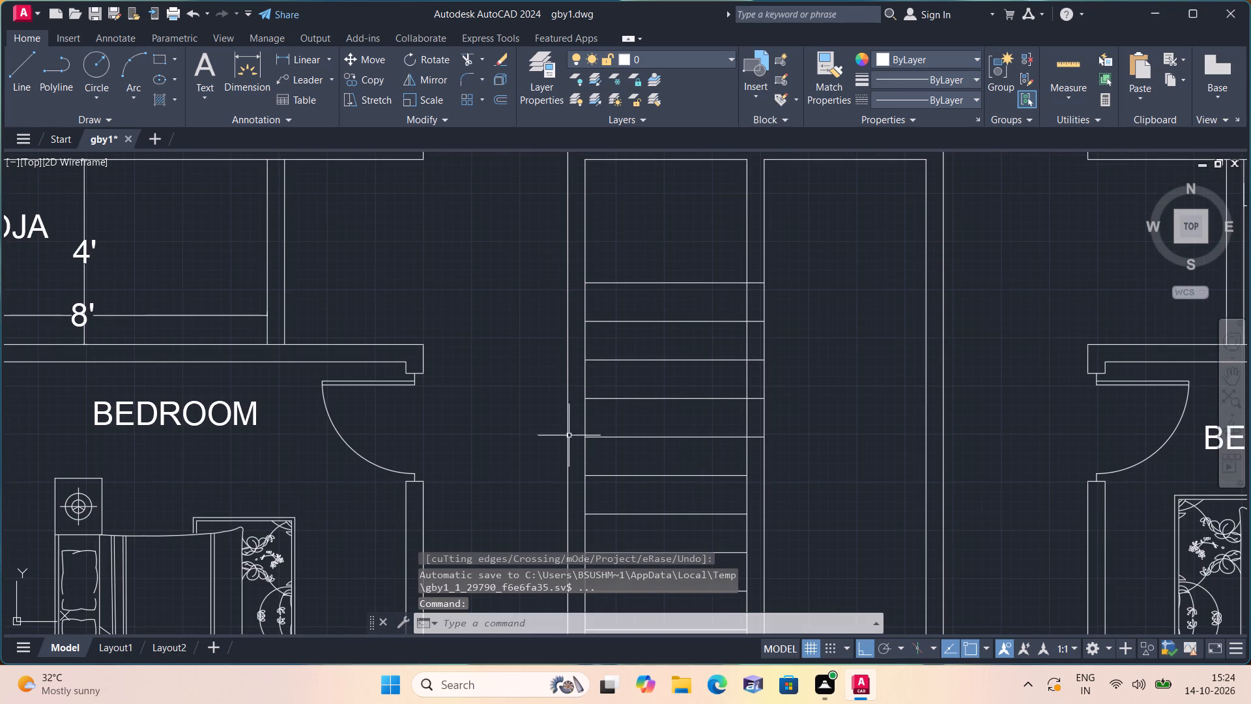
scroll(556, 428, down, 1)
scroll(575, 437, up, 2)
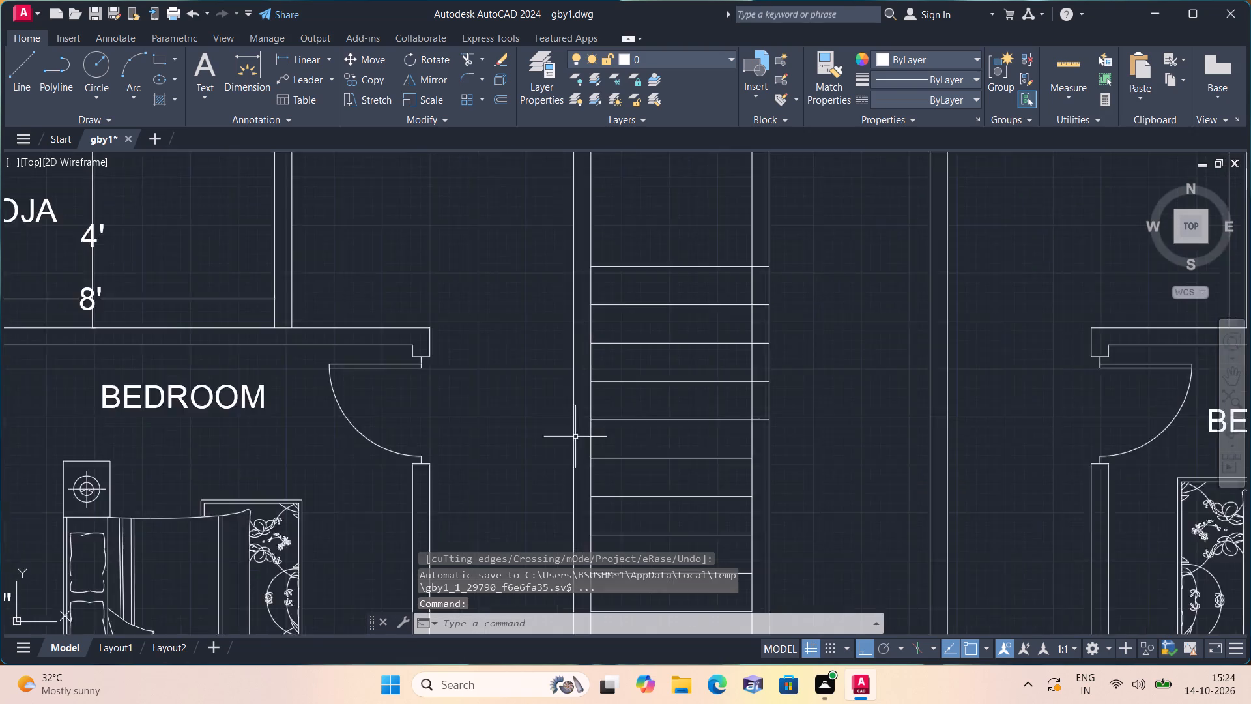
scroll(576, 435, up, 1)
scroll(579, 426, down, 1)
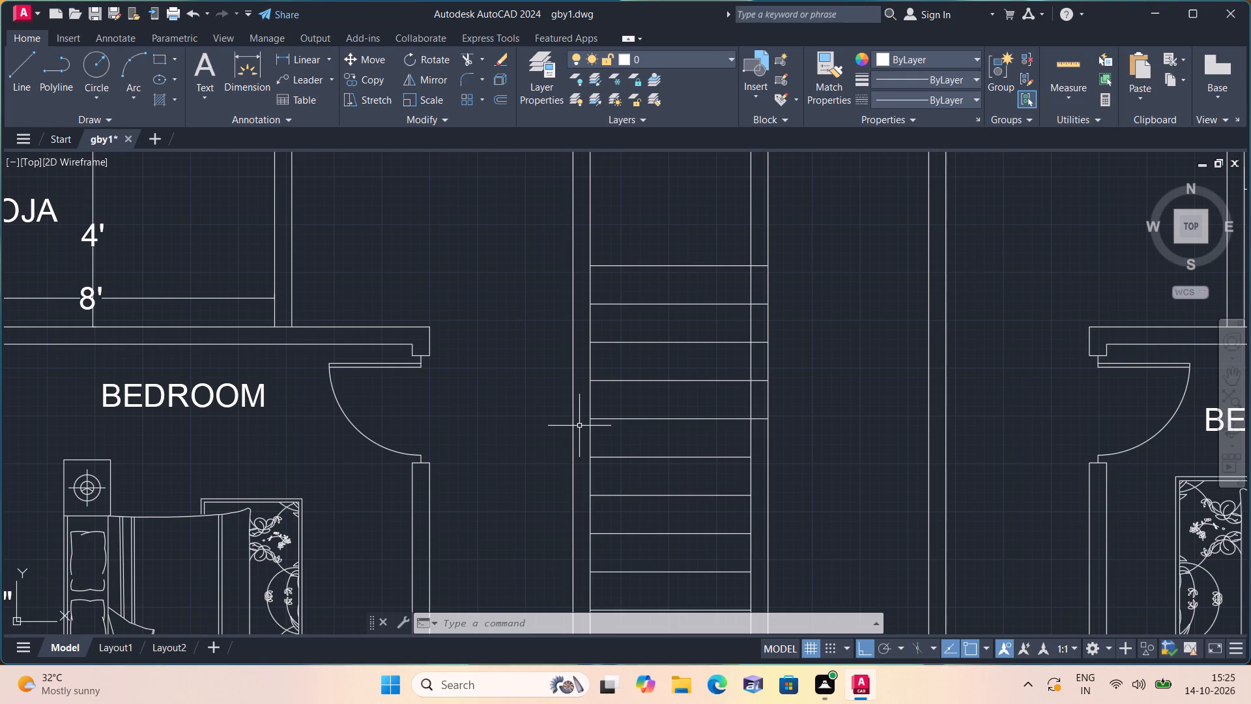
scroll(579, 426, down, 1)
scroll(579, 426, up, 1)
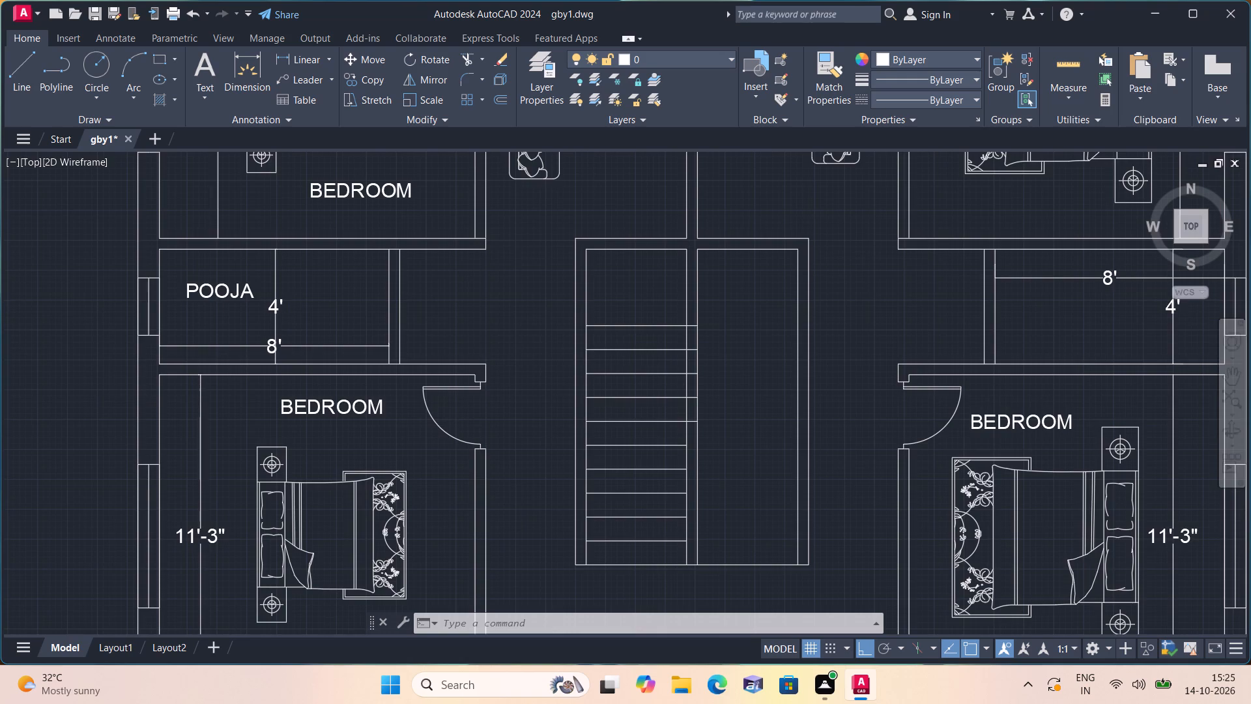
Erase the two northernmost tread lines of the staircase.
middle_drag(638, 461, 676, 340)
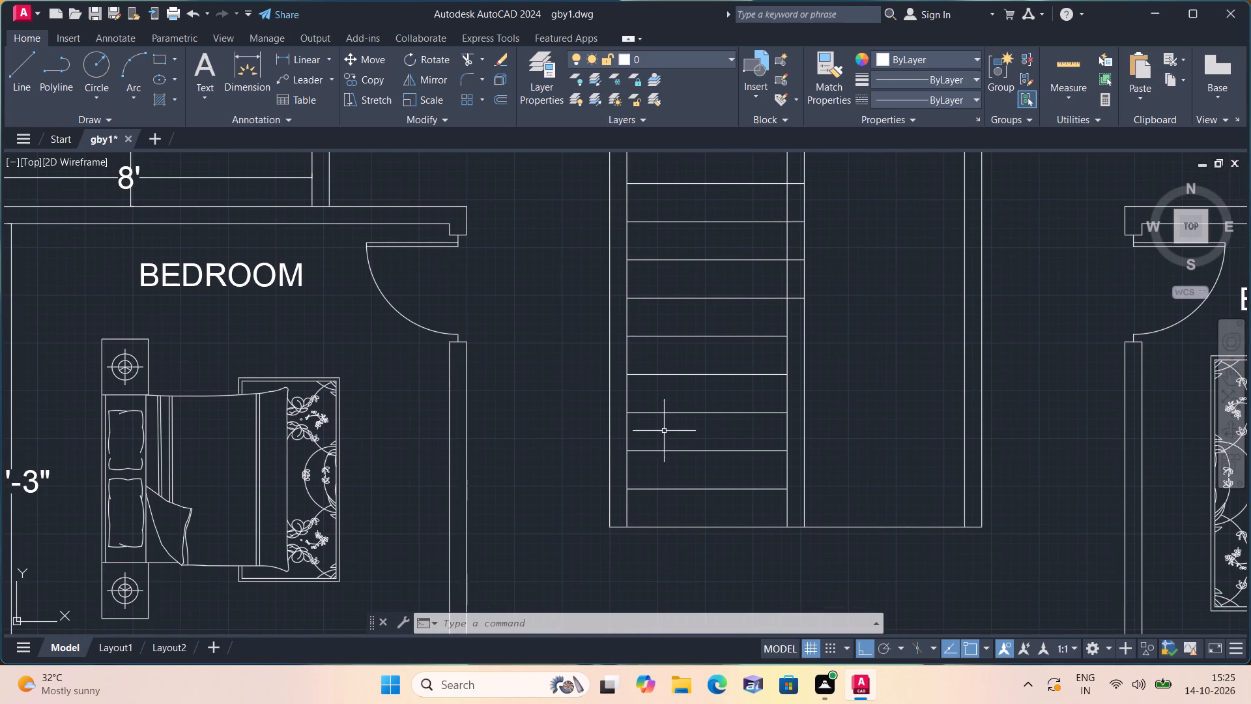
middle_drag(663, 340, 672, 417)
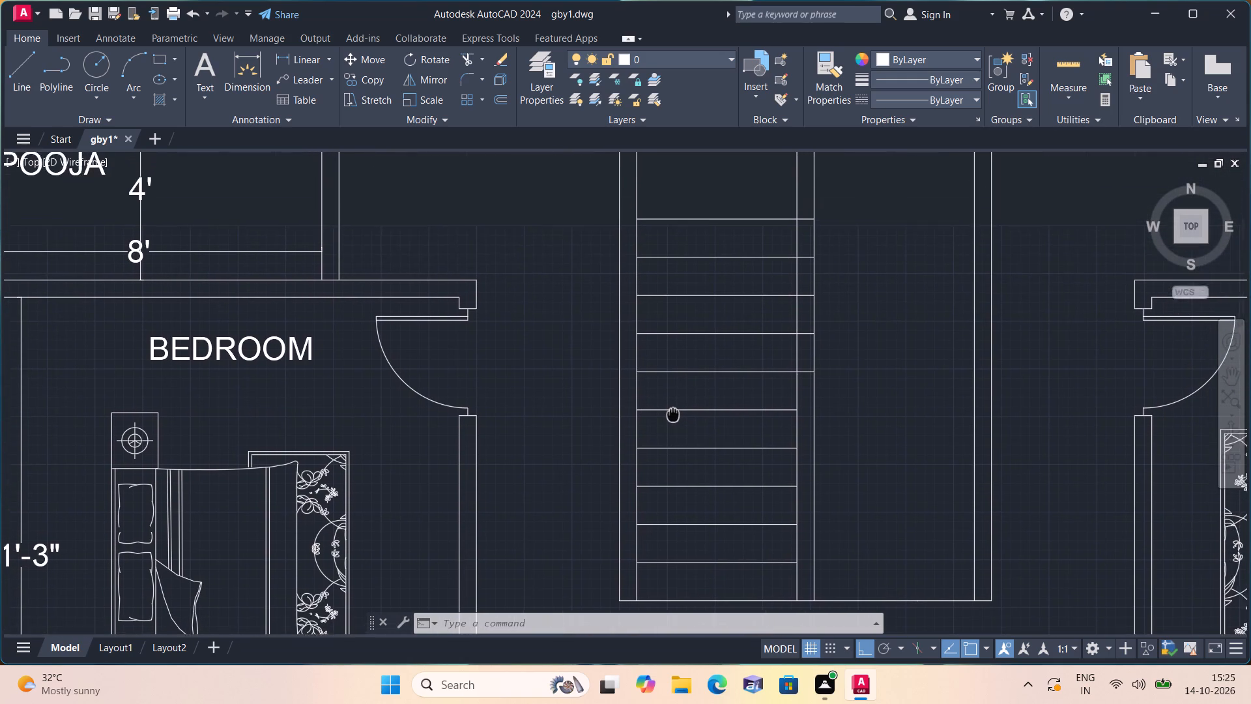
middle_drag(672, 417, 672, 422)
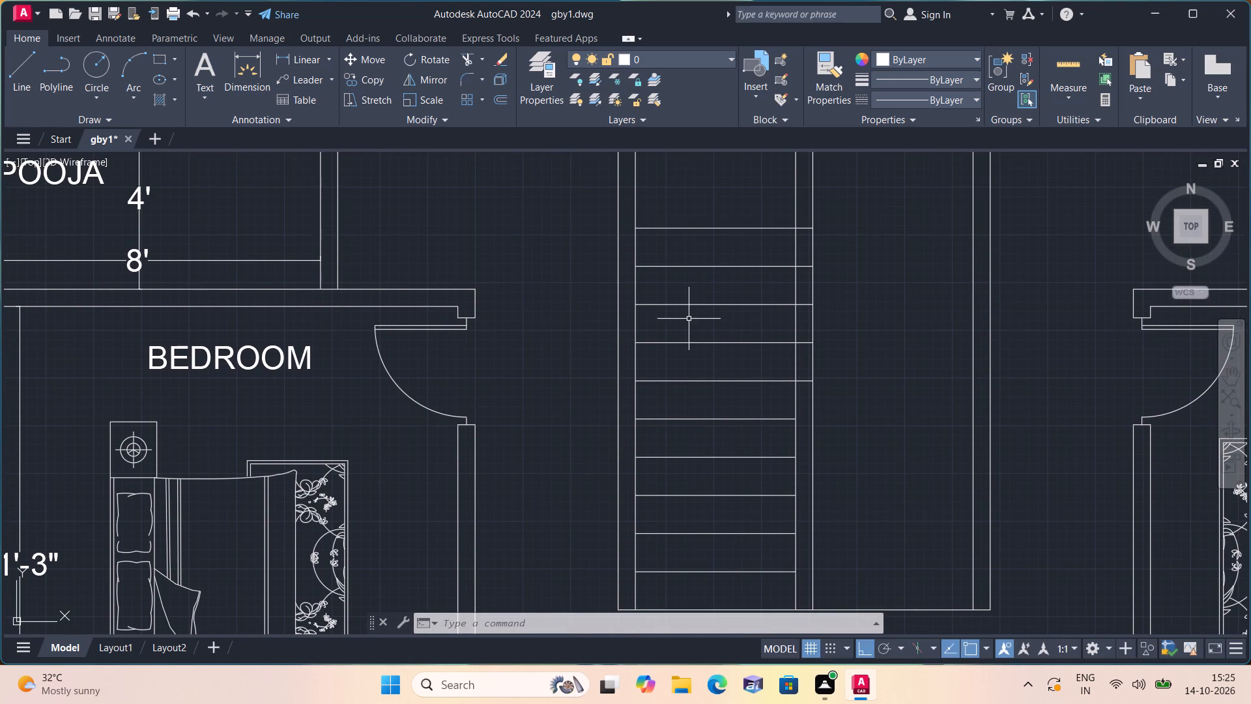
drag(710, 284, 717, 235)
click(715, 209)
drag(726, 273, 721, 263)
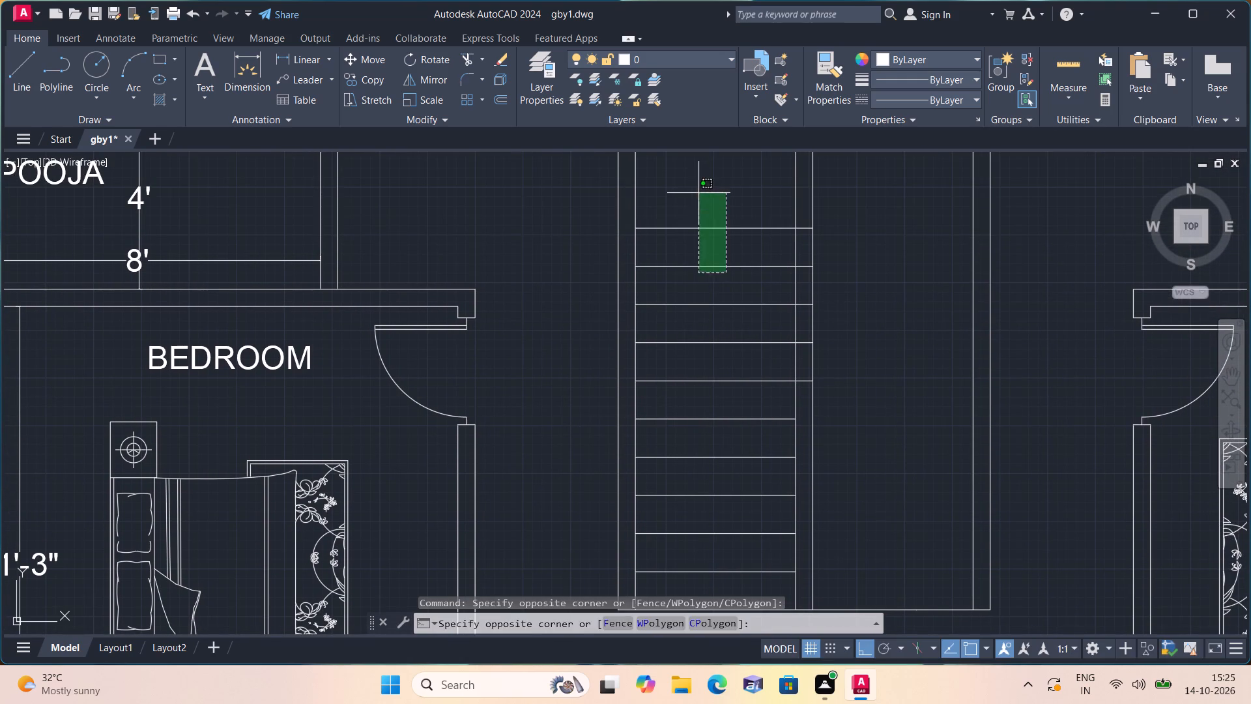
click(698, 193)
key(Delete)
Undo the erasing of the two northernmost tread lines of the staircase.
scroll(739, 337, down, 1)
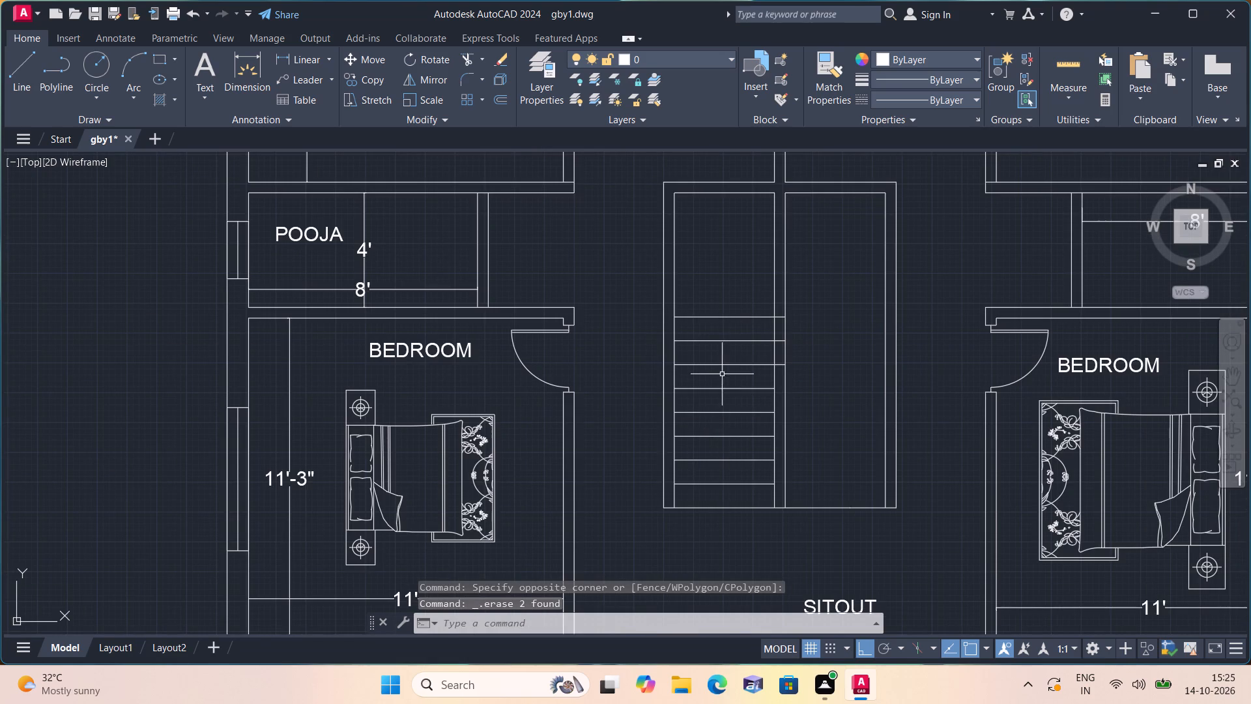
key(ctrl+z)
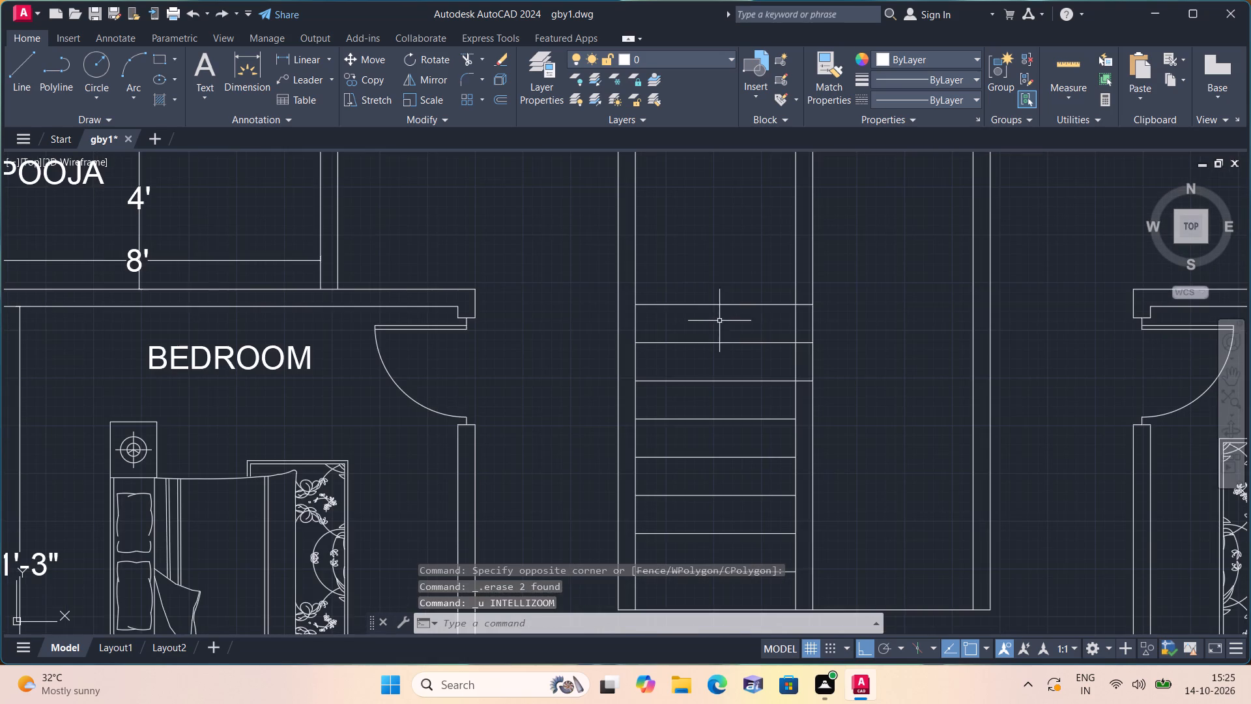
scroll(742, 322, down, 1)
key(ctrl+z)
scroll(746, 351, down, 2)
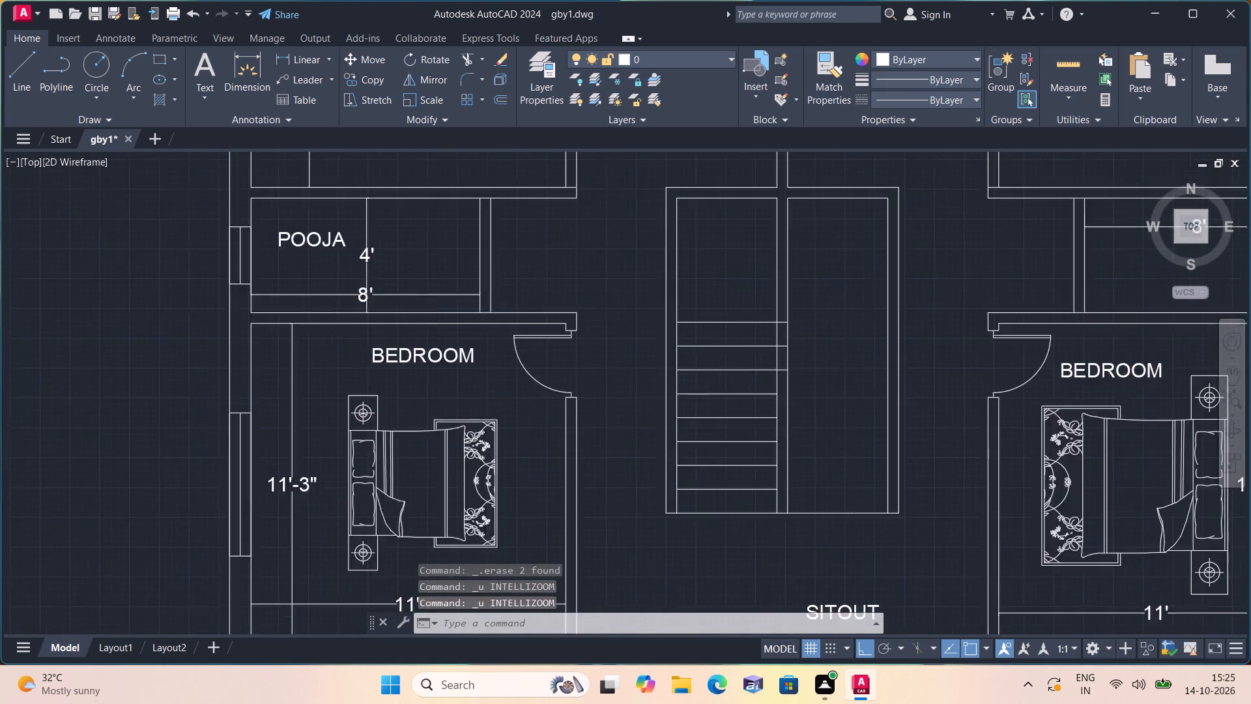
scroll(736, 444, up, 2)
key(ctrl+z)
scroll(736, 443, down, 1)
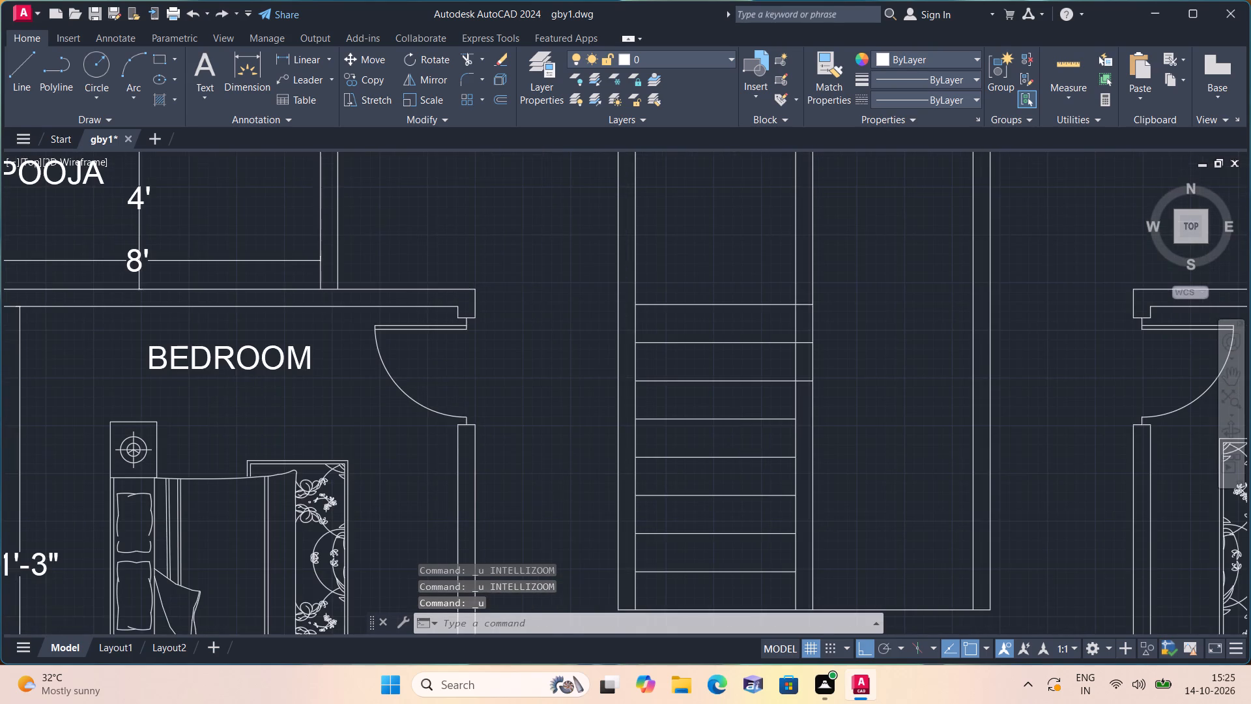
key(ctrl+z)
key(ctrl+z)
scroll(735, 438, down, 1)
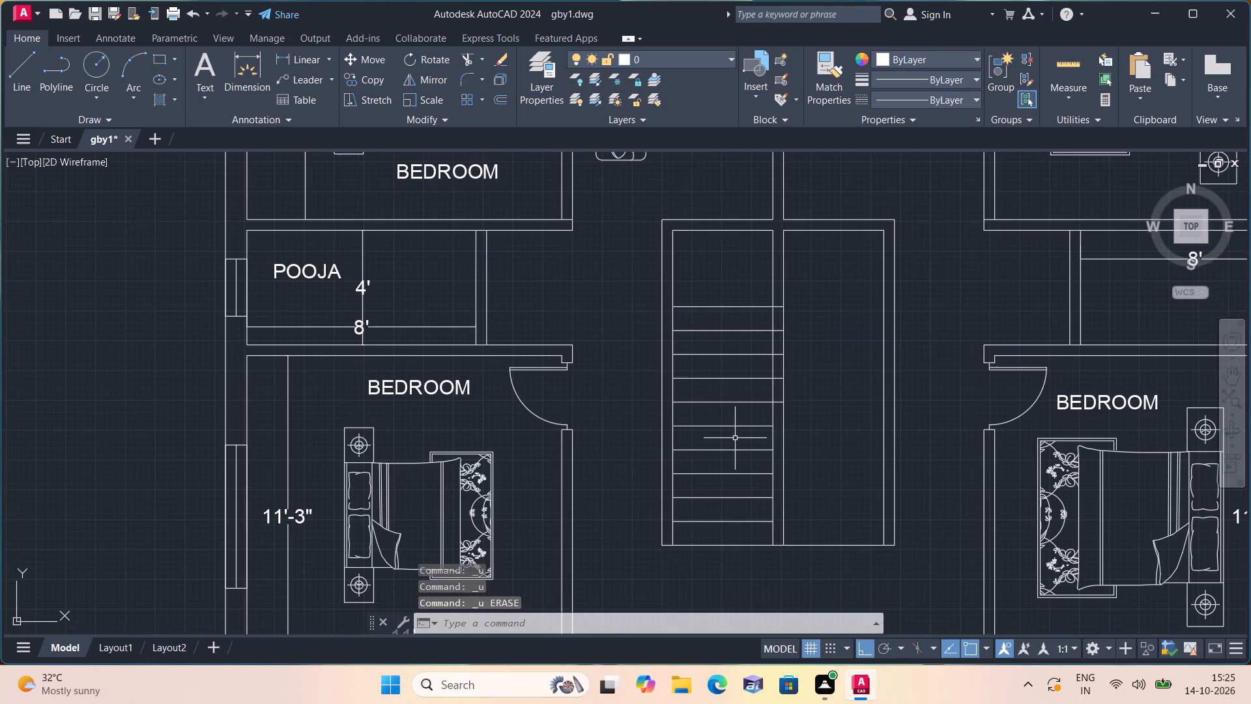
Trim away the northernmost tread line and the parts of the four treads south of it that cross the central wall's thickness.
text(trim)
key(space)
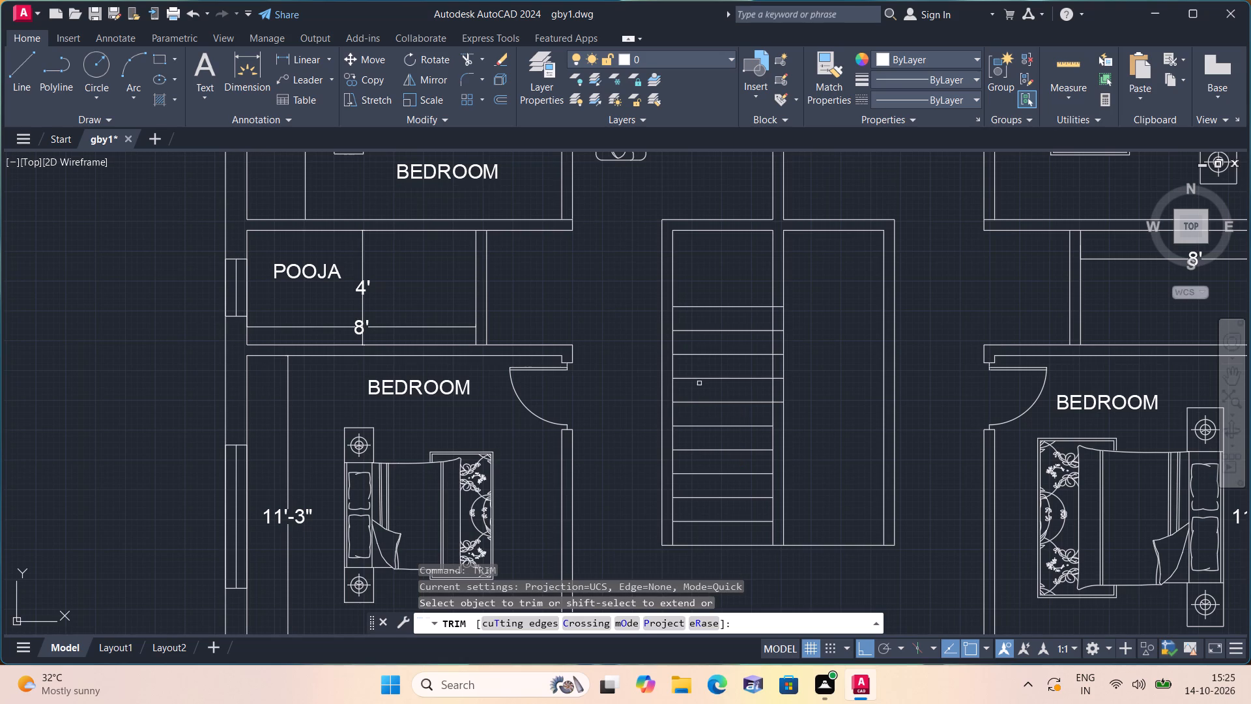
click(738, 315)
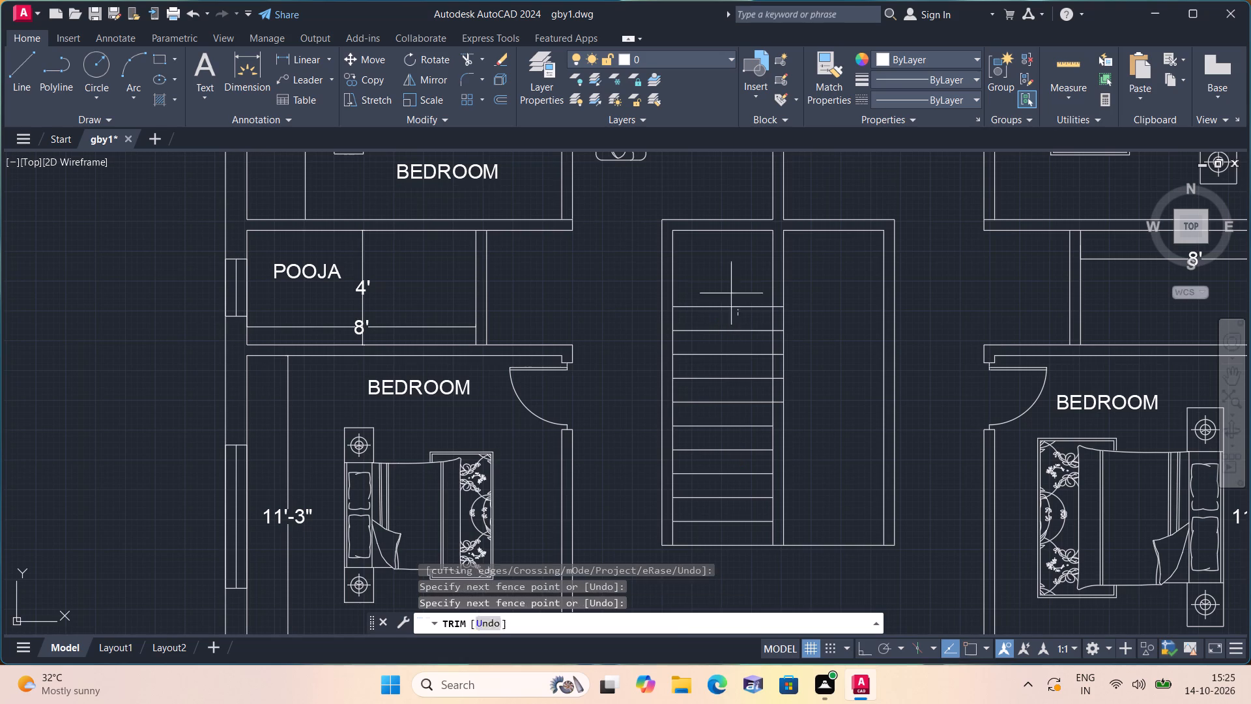
click(716, 287)
scroll(775, 318, up, 2)
drag(781, 285, 778, 359)
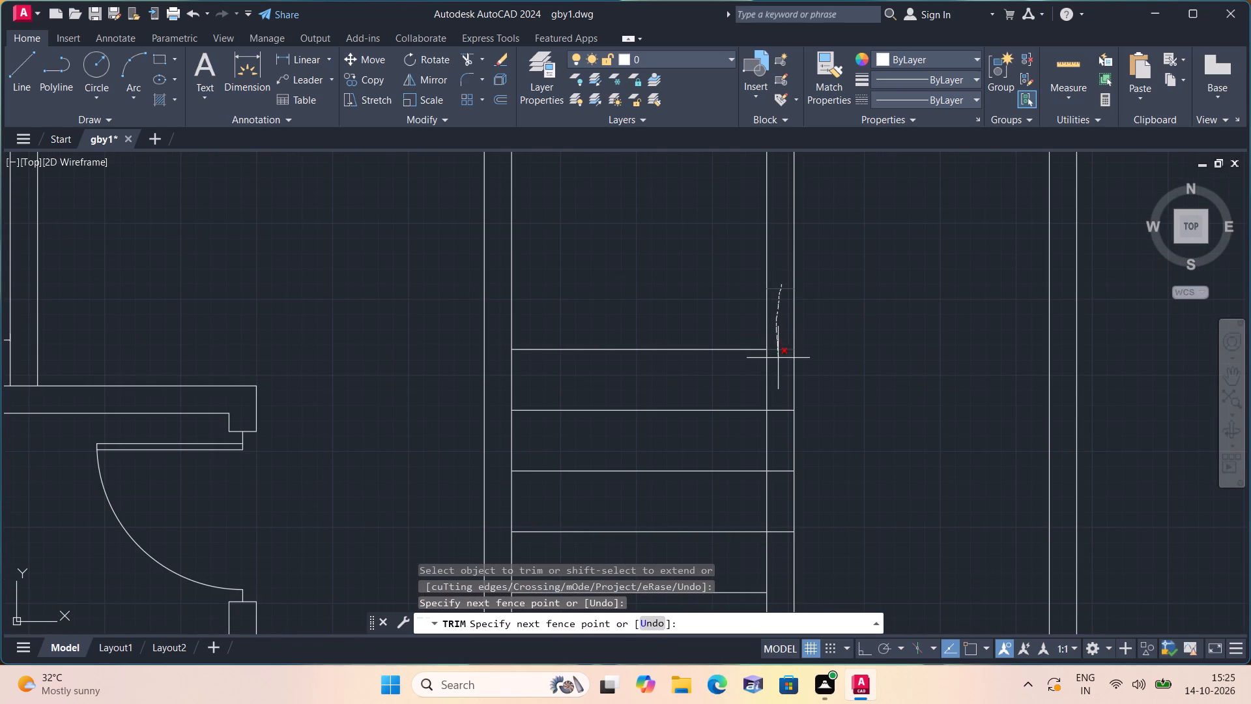
drag(778, 359, 791, 503)
drag(791, 503, 777, 502)
drag(777, 502, 779, 534)
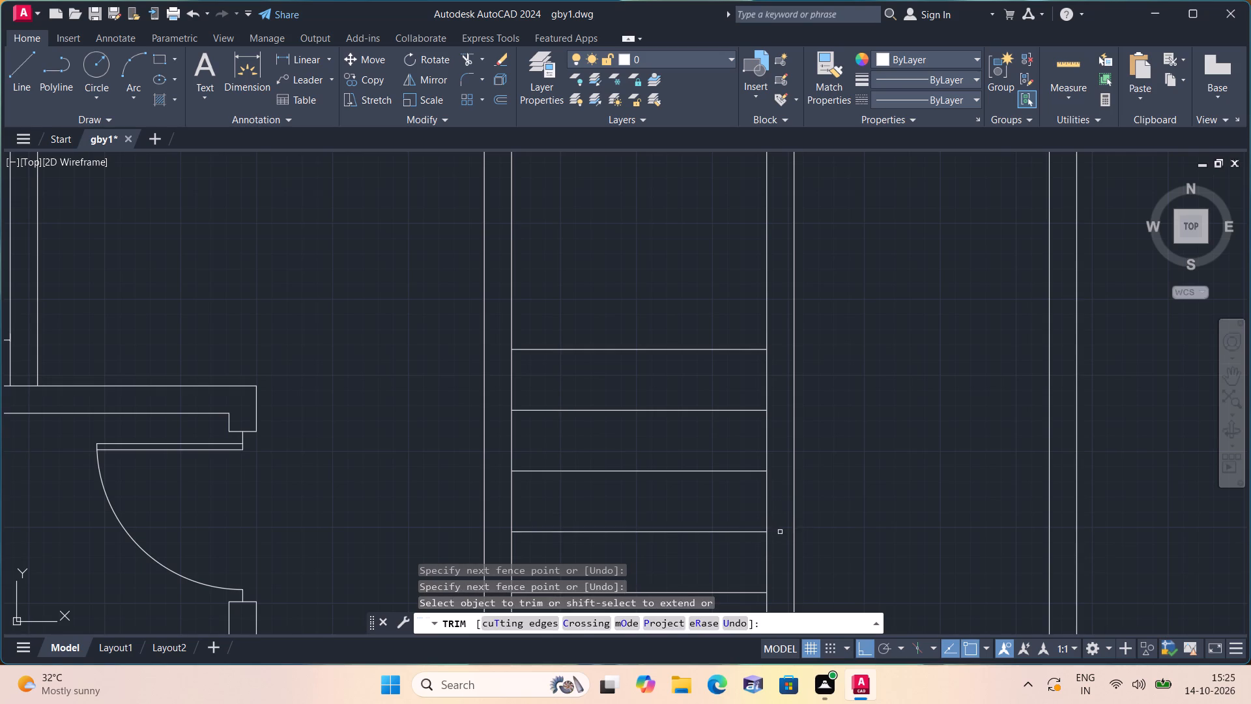
key(space)
scroll(771, 363, down, 3)
key(Escape)
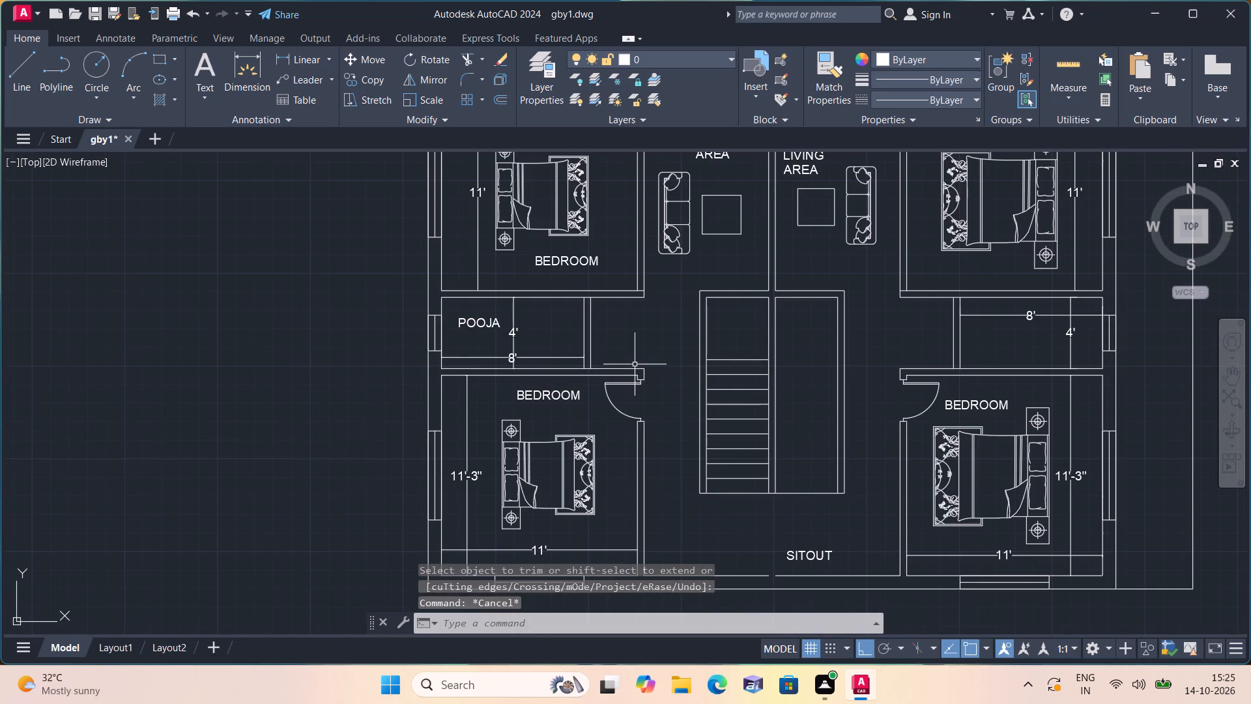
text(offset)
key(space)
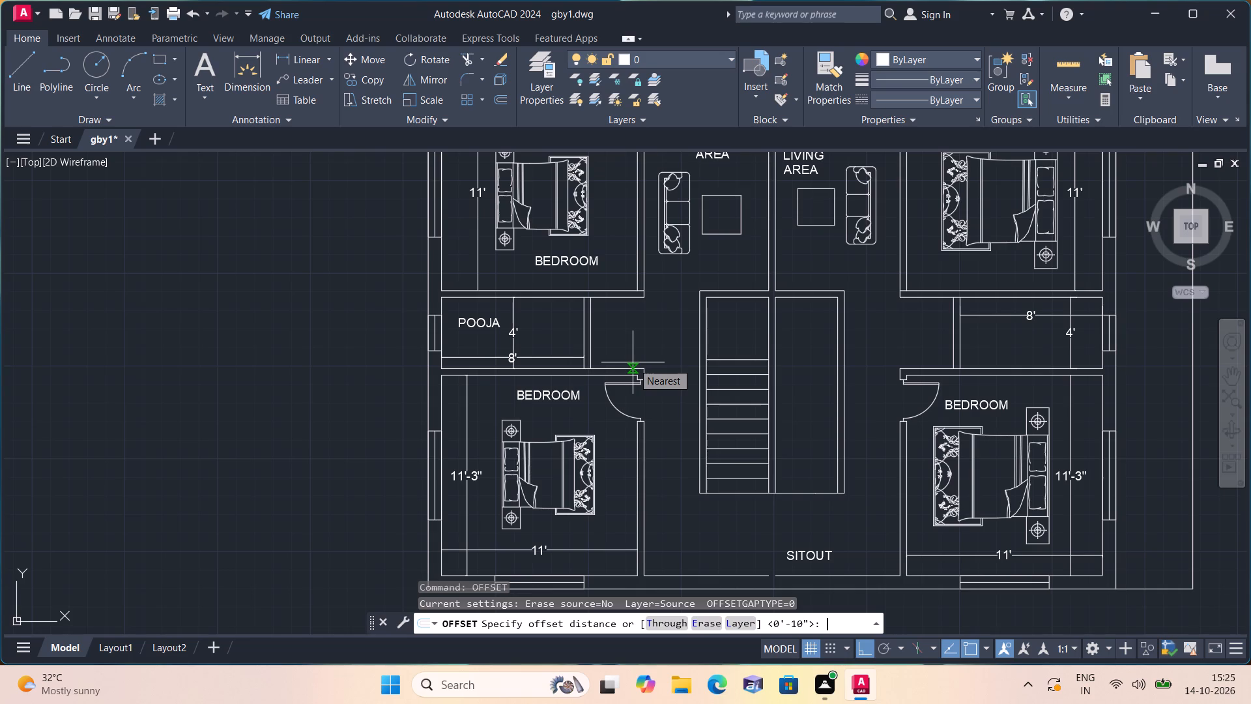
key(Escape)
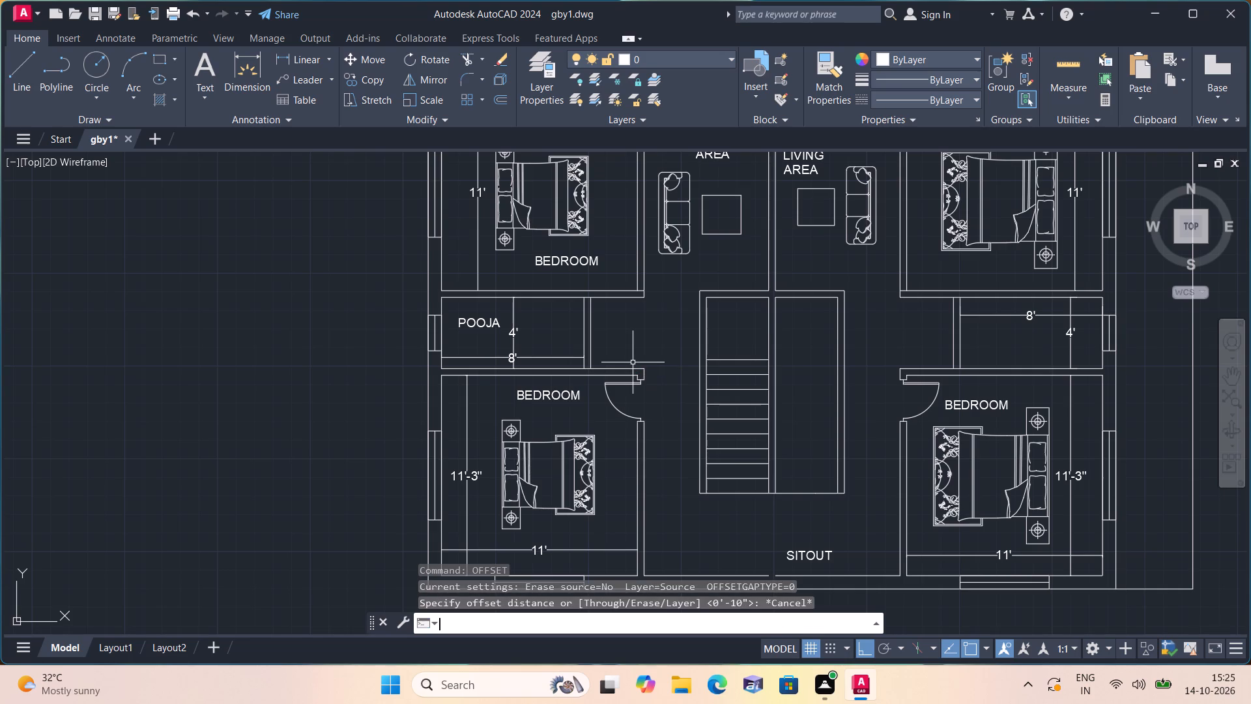
Draw a horizontal line from the northernmost tread's east end across the central wall to the staircase's east wall.
text(l)
key(space)
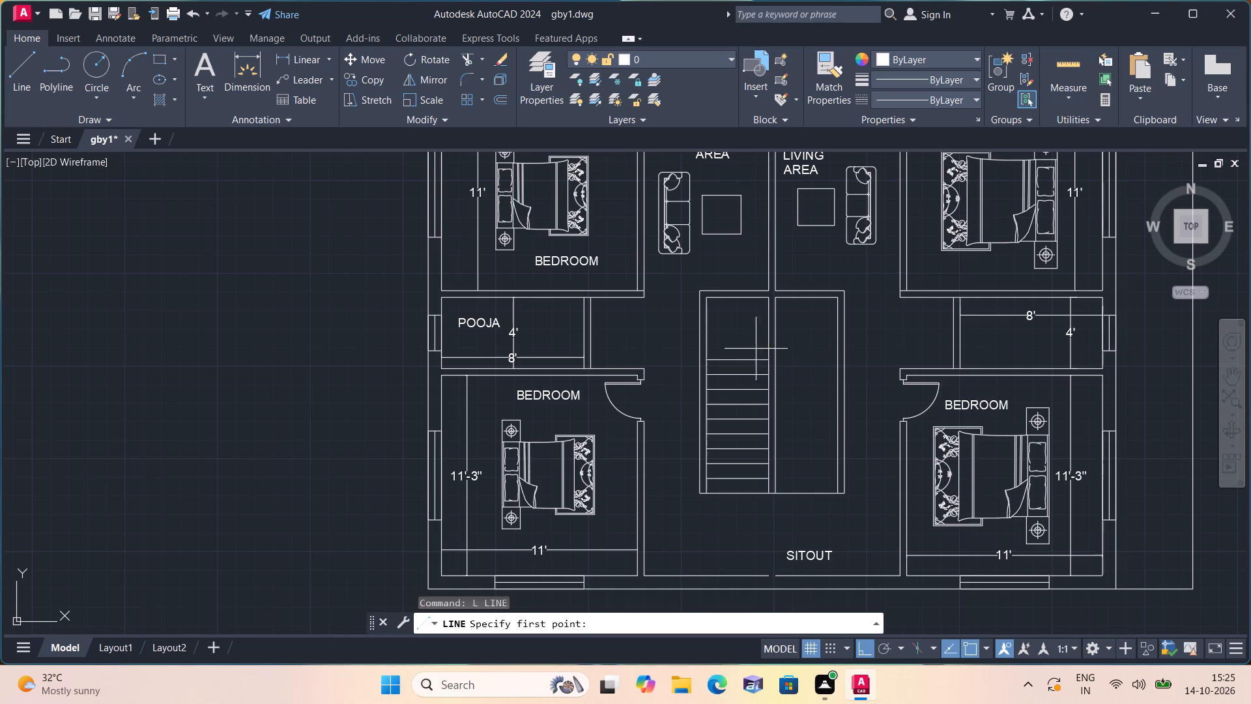
click(771, 359)
click(841, 361)
key(space)
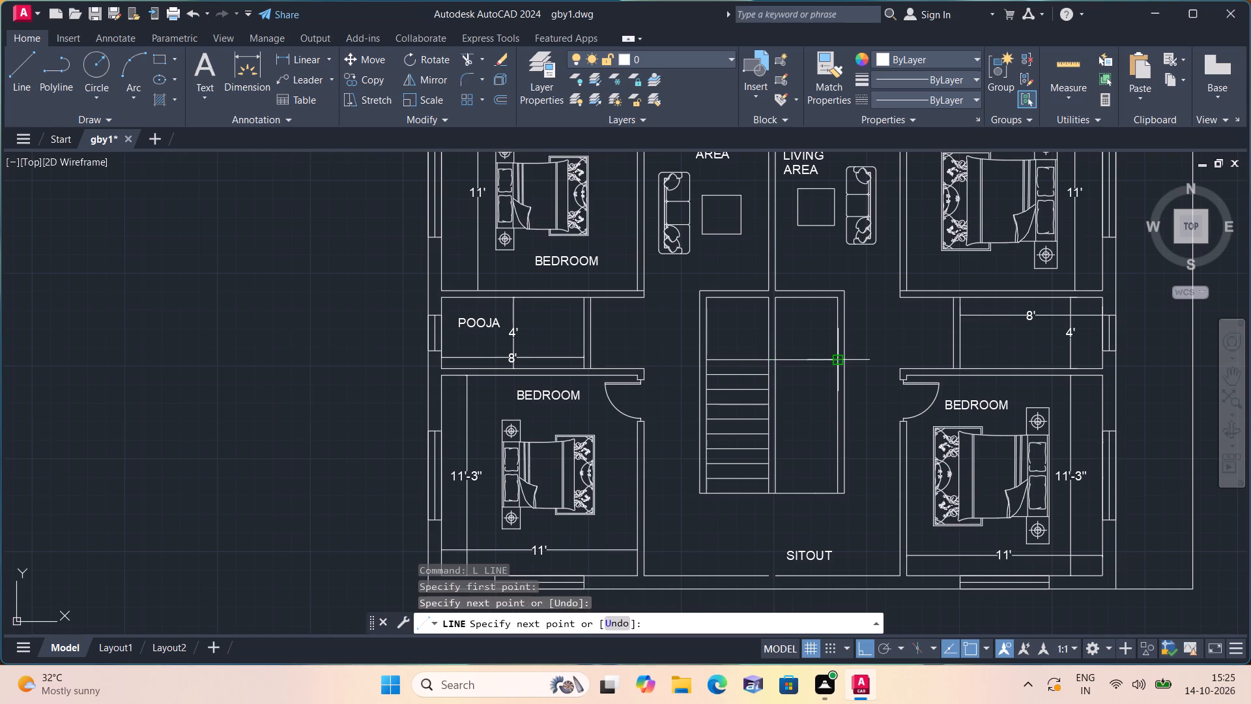
Offset the new line in the east flight 10" to the south.
scroll(810, 398, up, 1)
text(off)
key(space)
text(10")
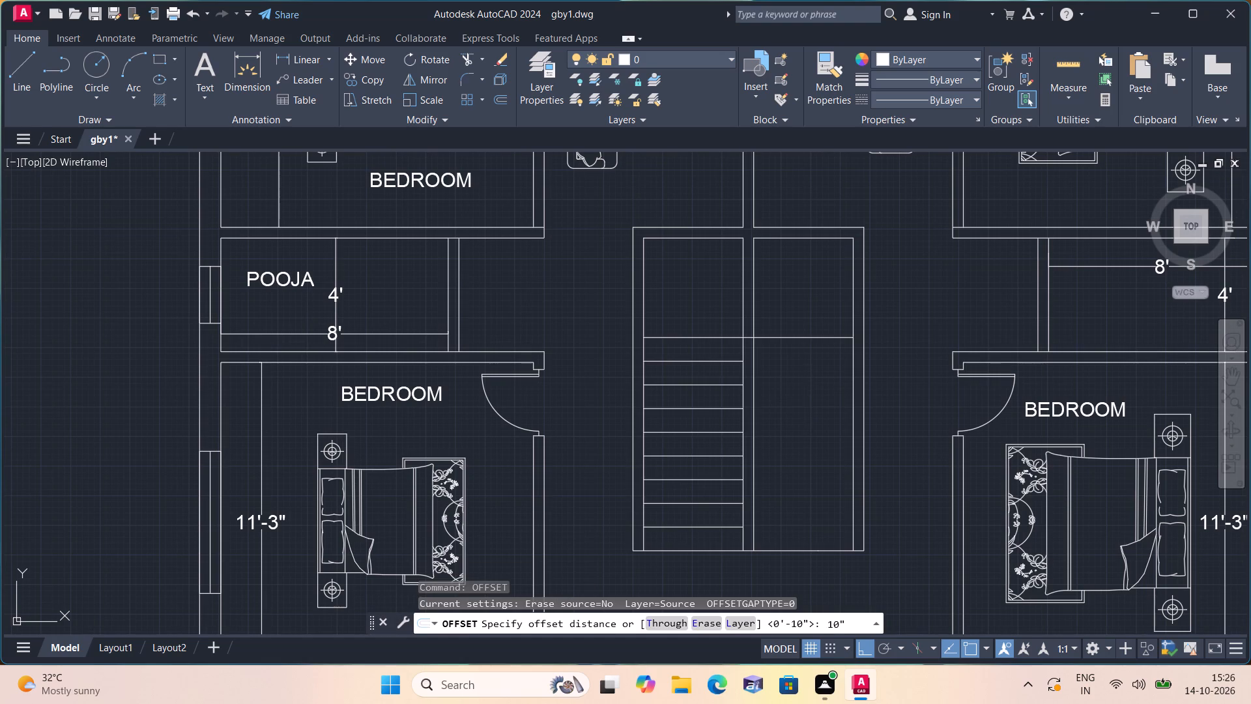
key(space)
click(814, 336)
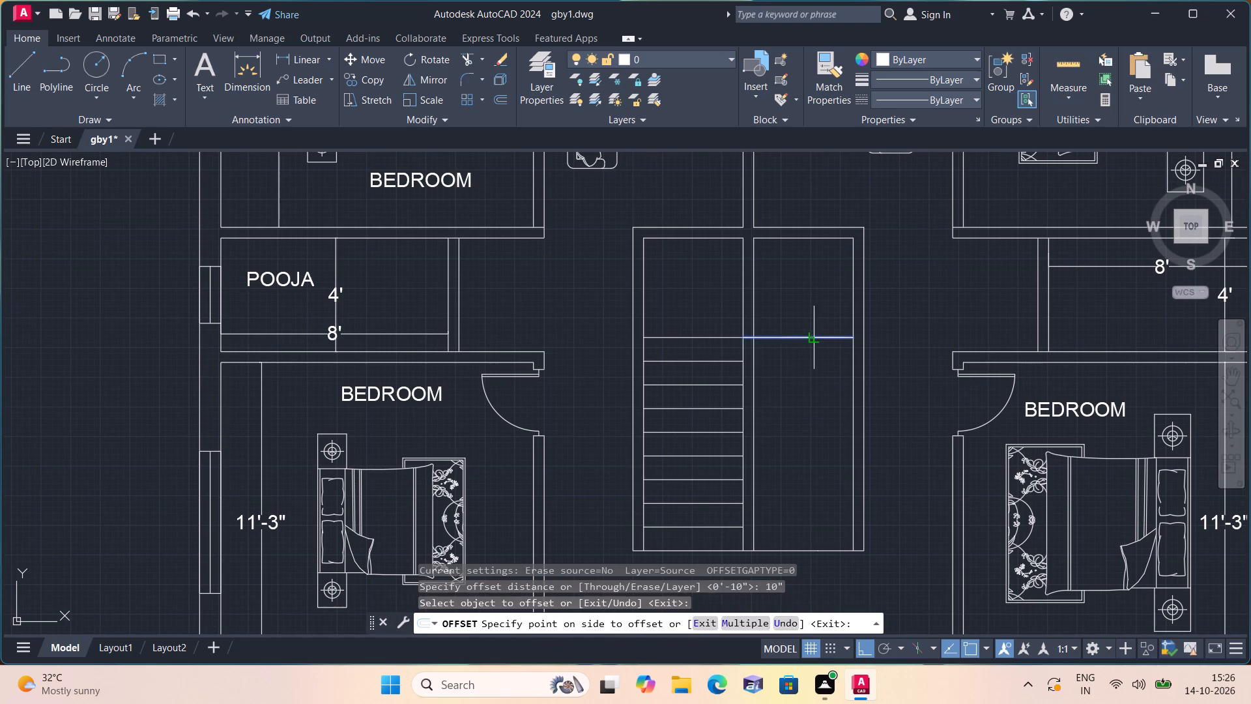
click(811, 390)
key(space)
Trim the offset tread line where it crosses the thickness of the central wall.
text(trim)
key(space)
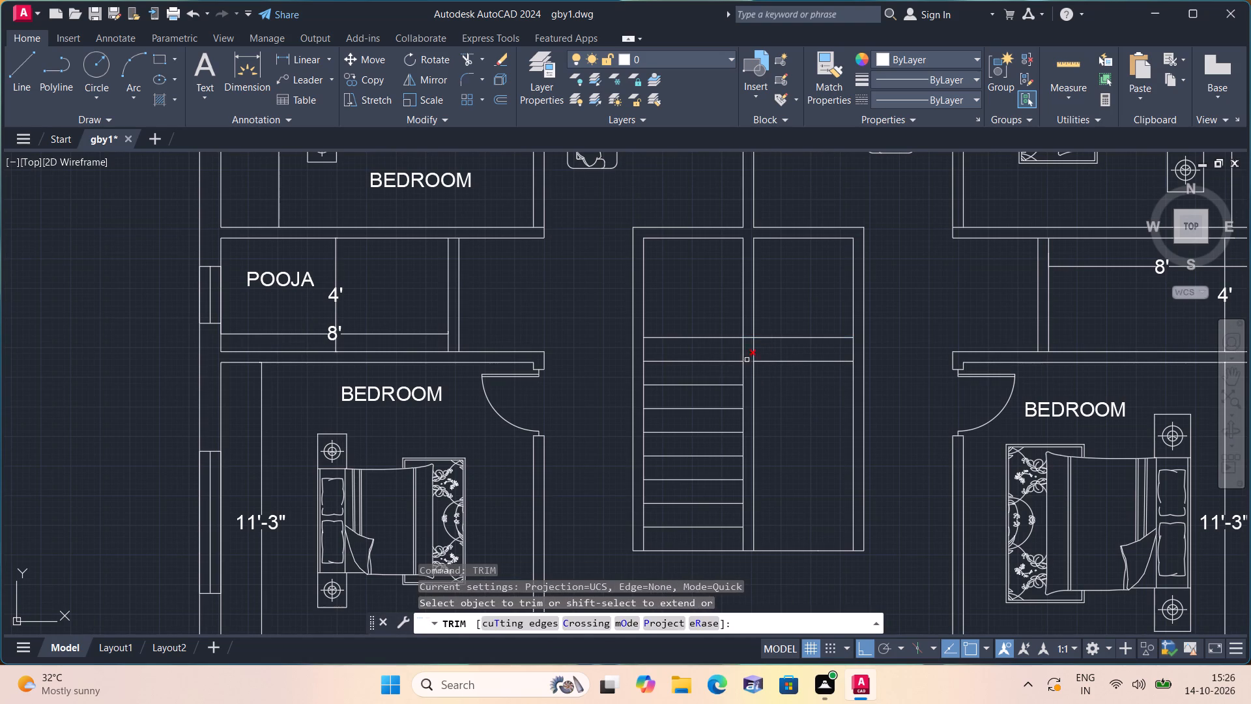
click(747, 360)
scroll(791, 396, down, 1)
scroll(791, 396, up, 1)
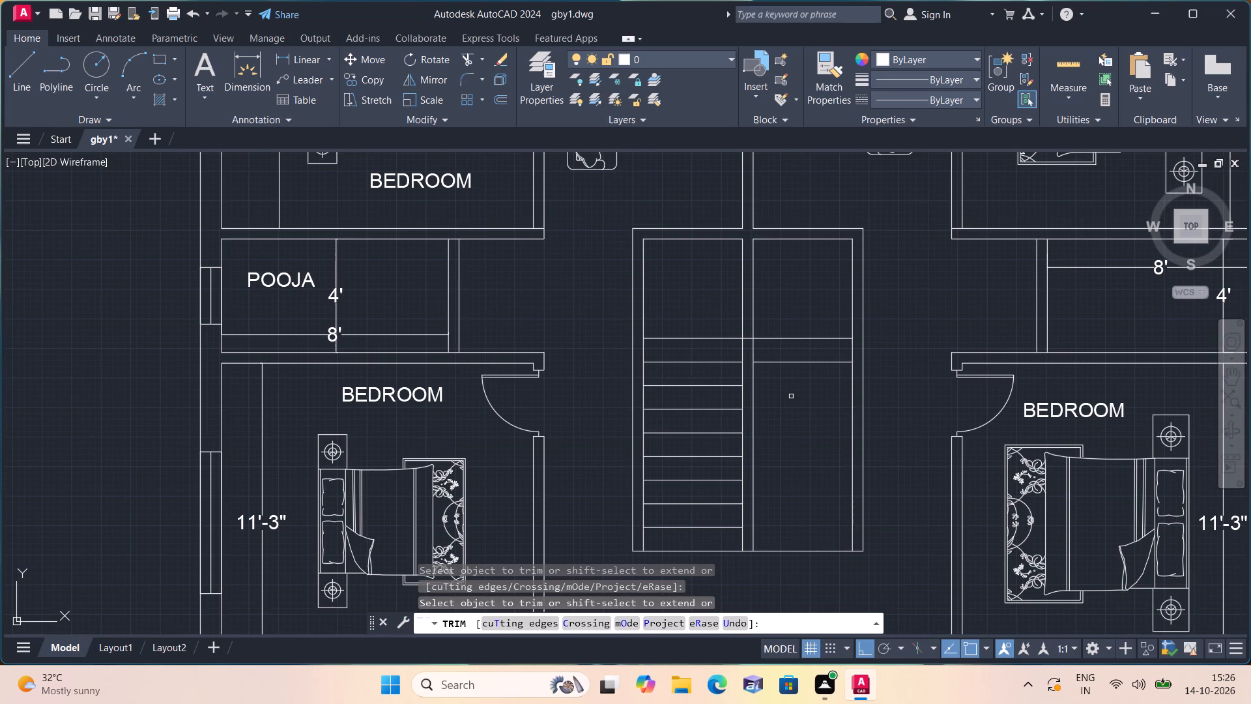
scroll(791, 396, down, 1)
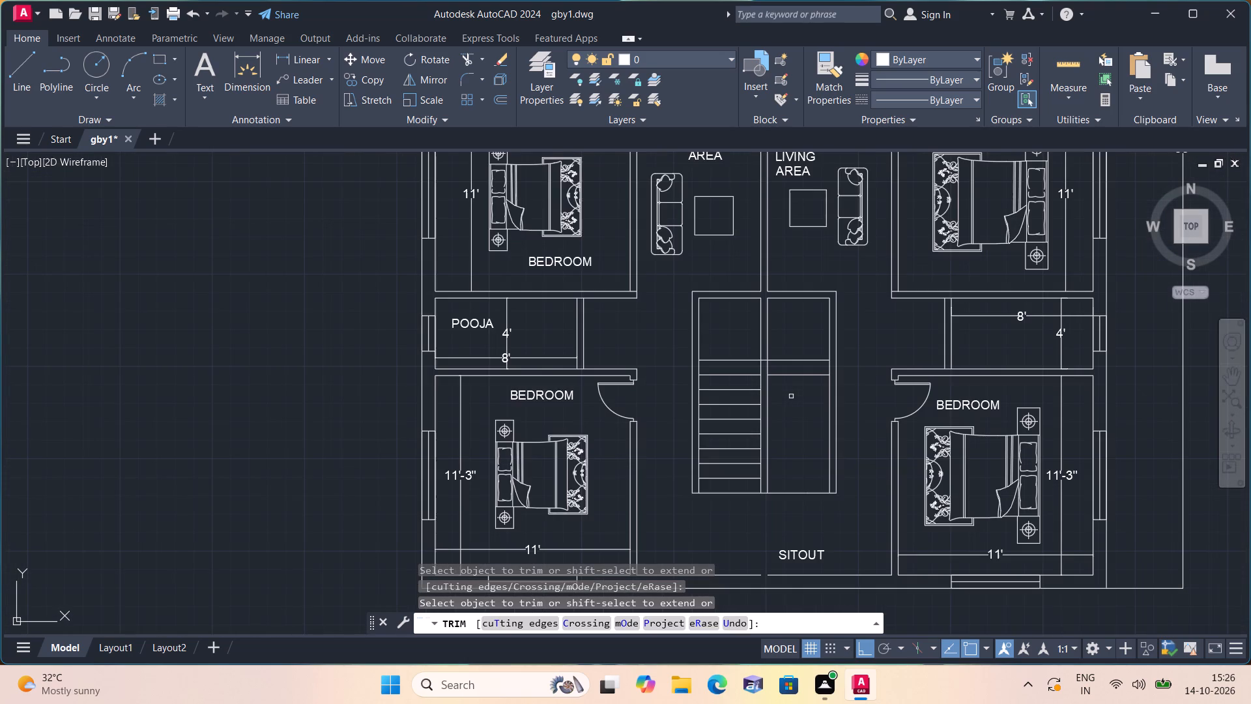
scroll(791, 396, up, 1)
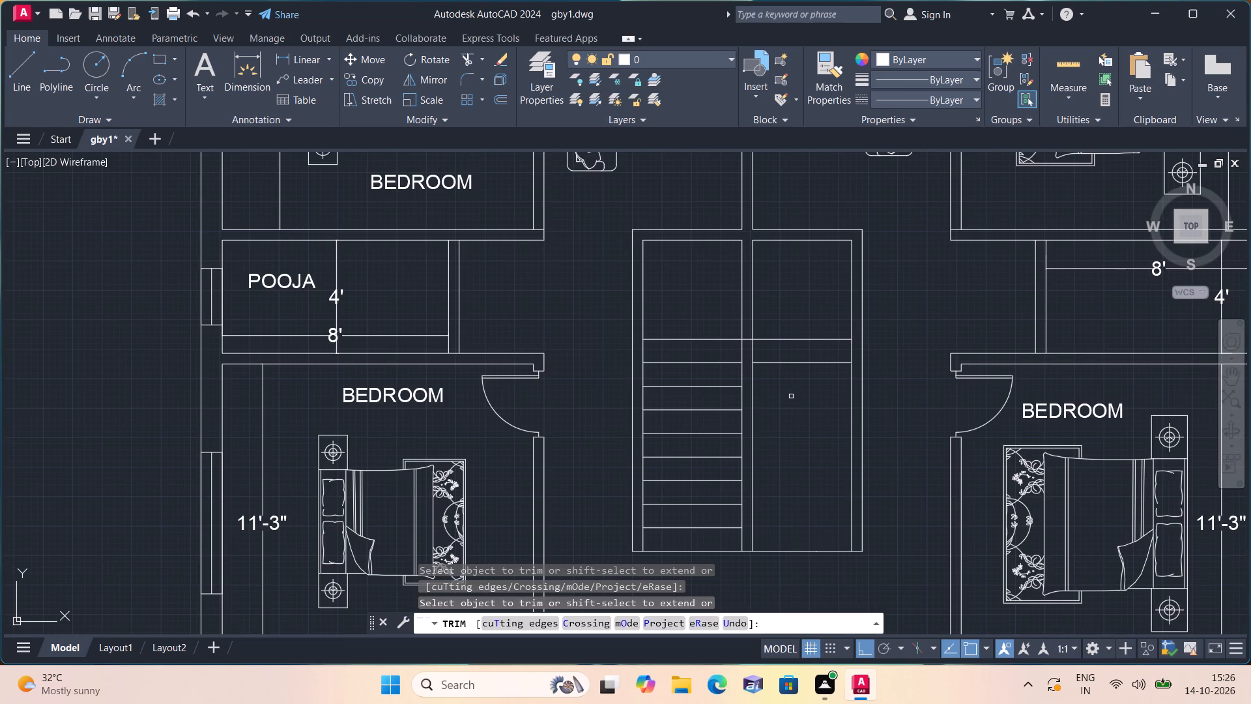
scroll(791, 396, down, 1)
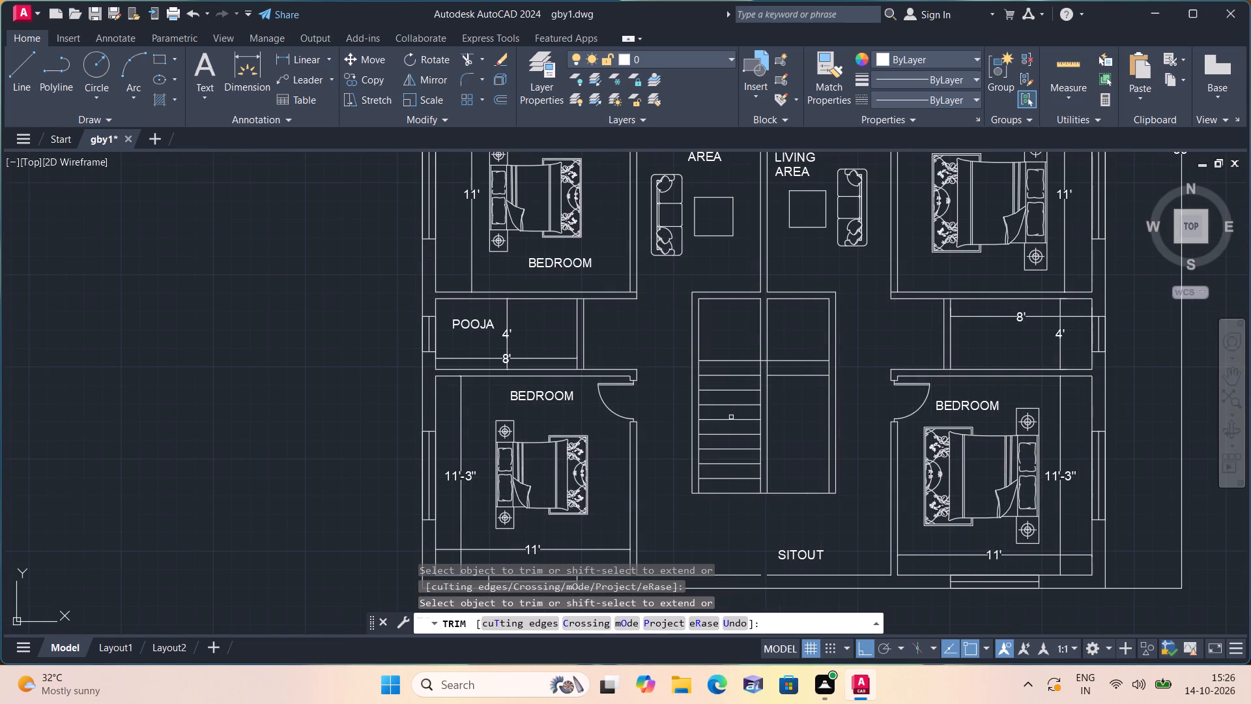
scroll(817, 413, up, 1)
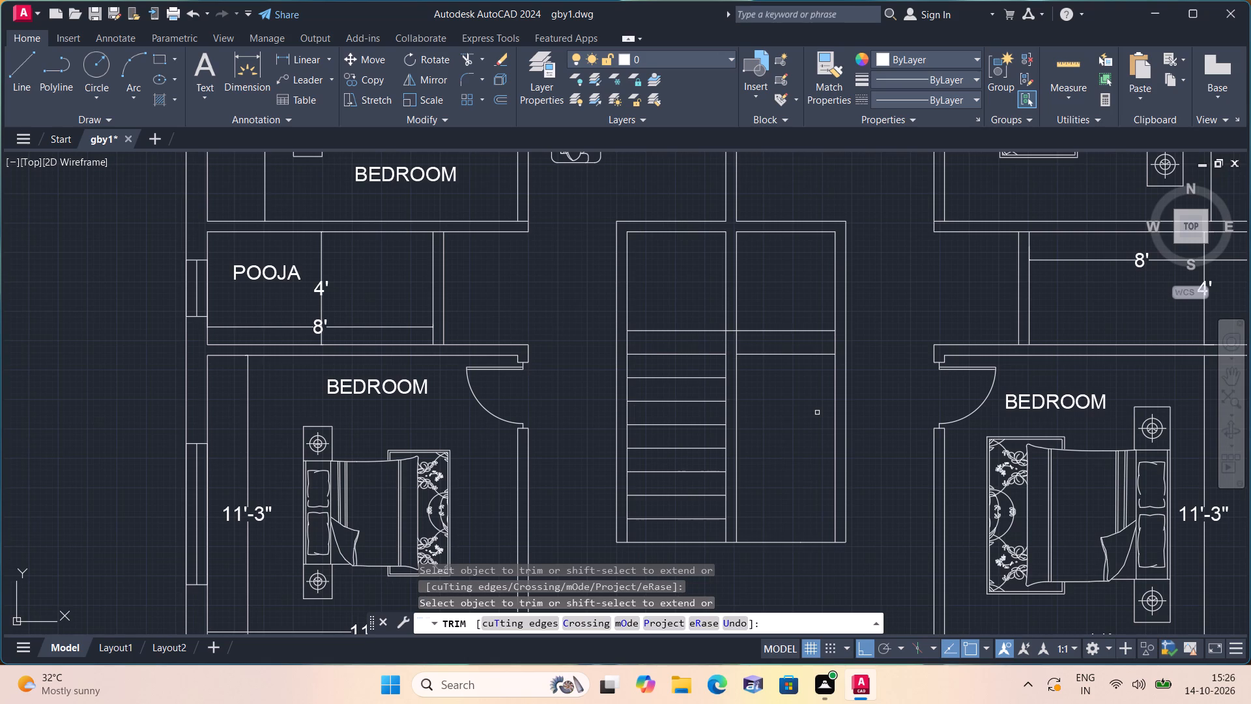
key(space)
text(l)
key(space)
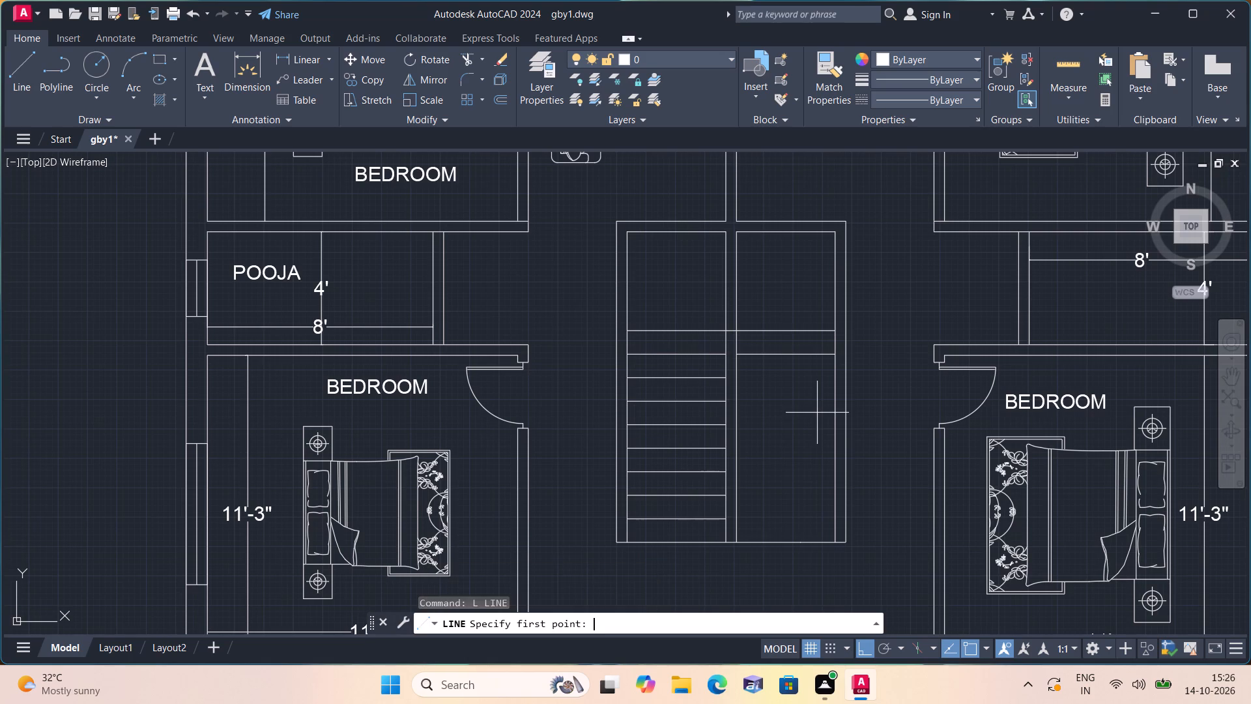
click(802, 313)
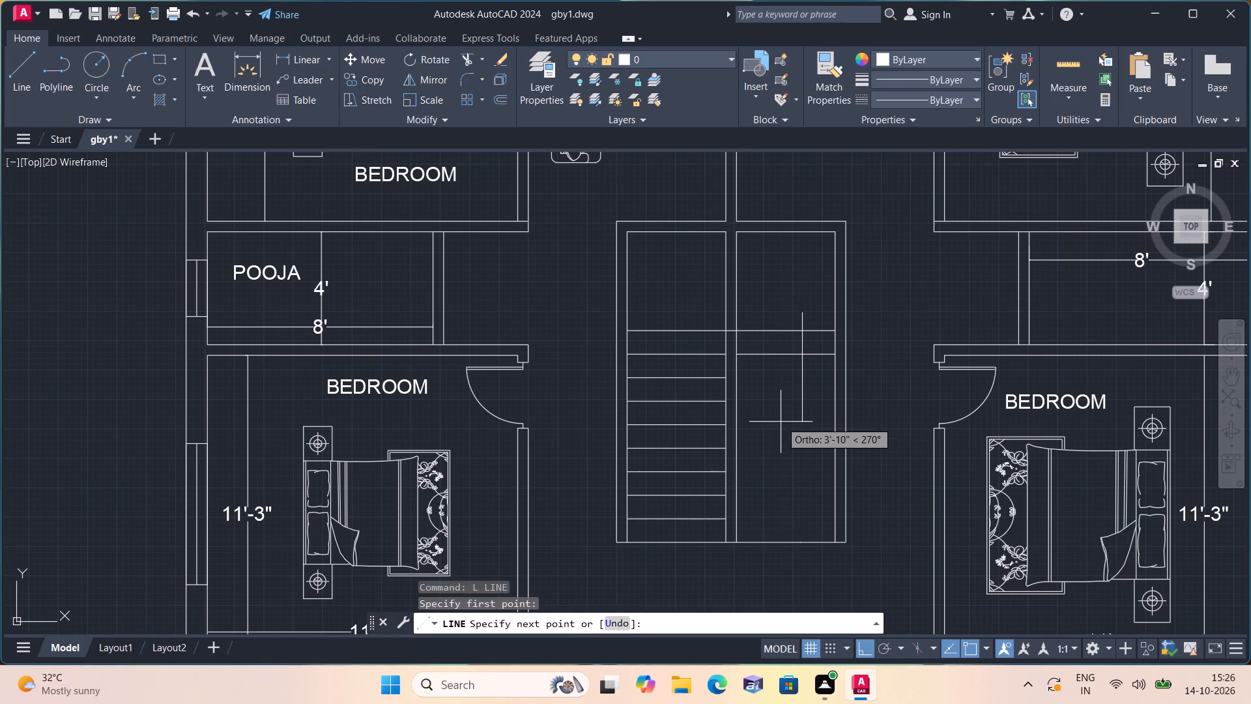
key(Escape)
Draw a direction arrow in the east flight: a southward line about 4'-3" long, a short westward segment about 1" and a slanted tip line.
key(space)
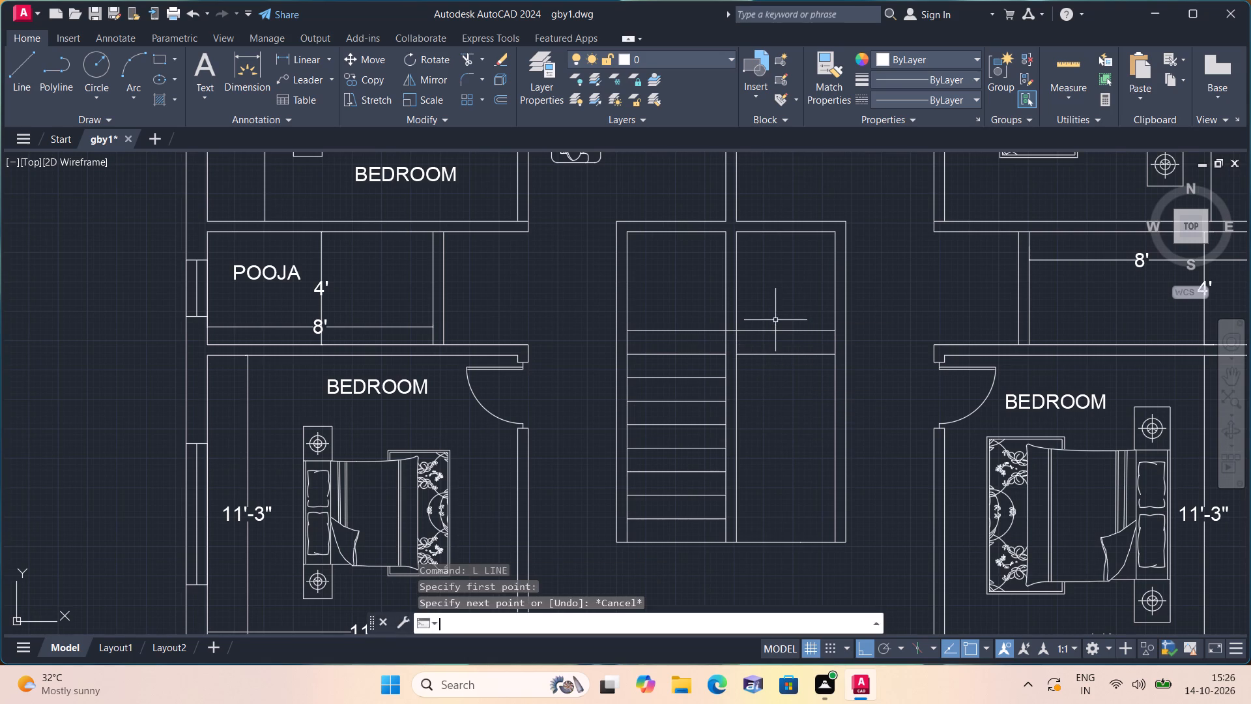
click(782, 316)
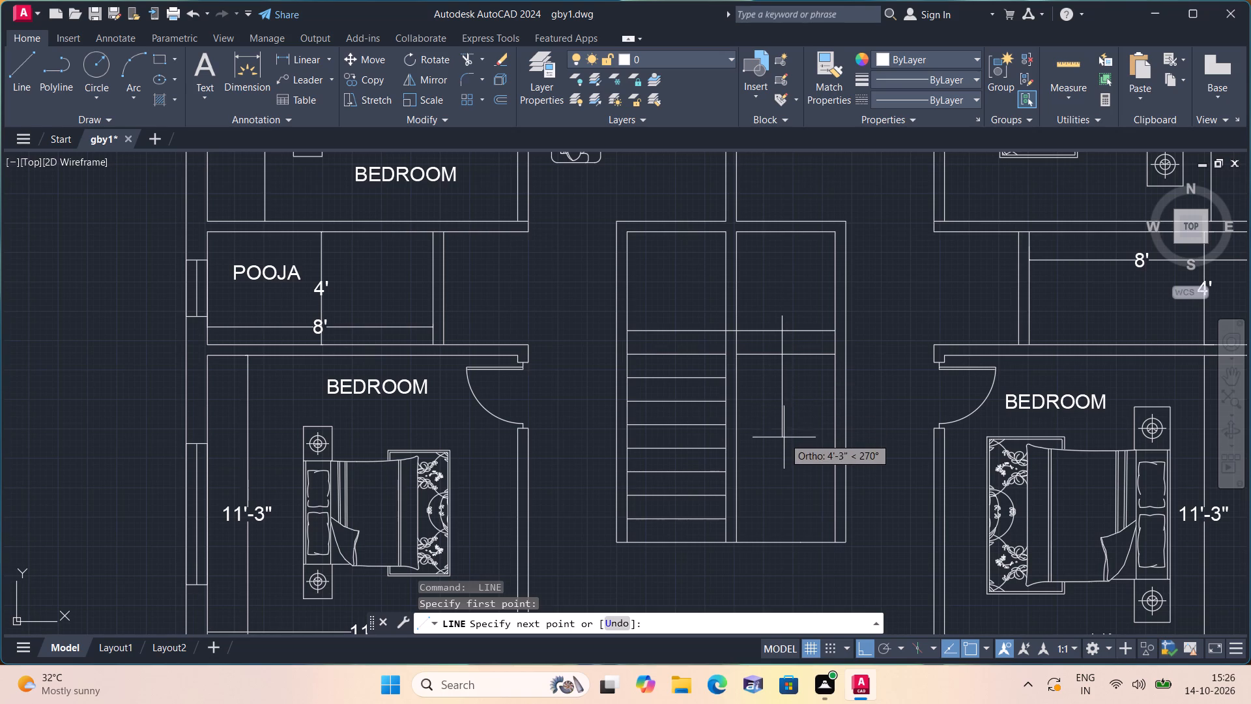
click(783, 441)
scroll(783, 441, up, 3)
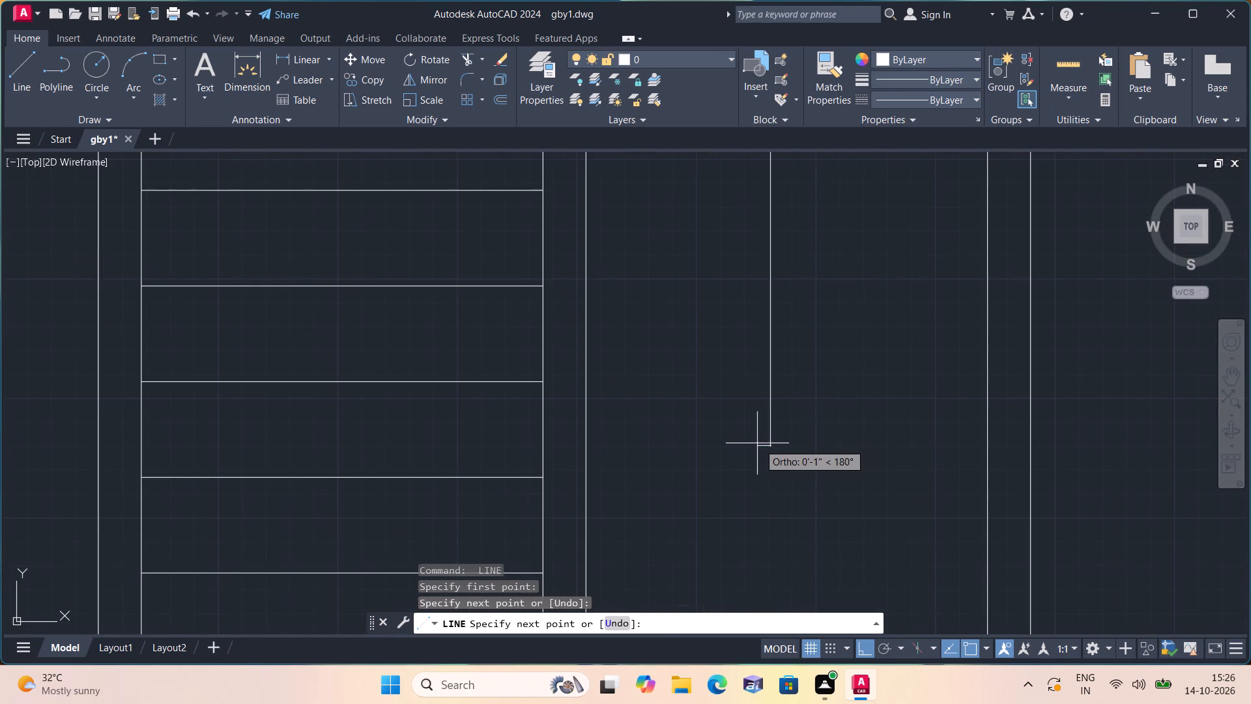
click(753, 443)
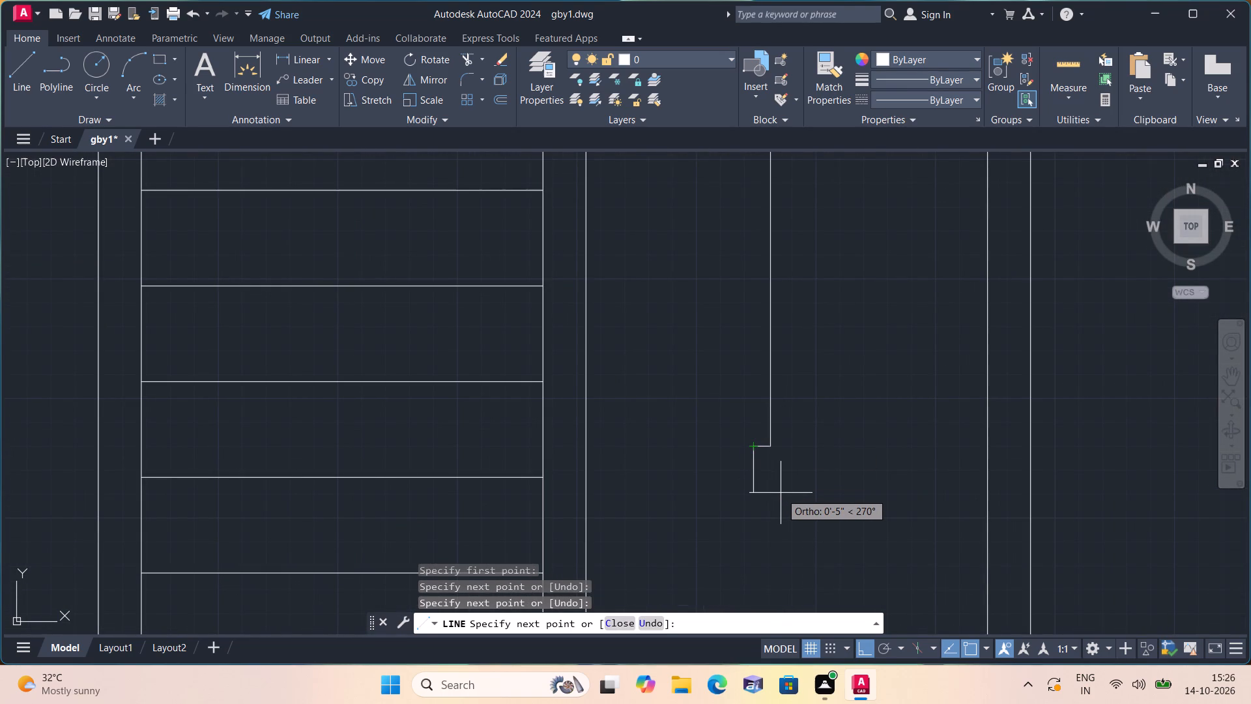
key(F8)
click(775, 503)
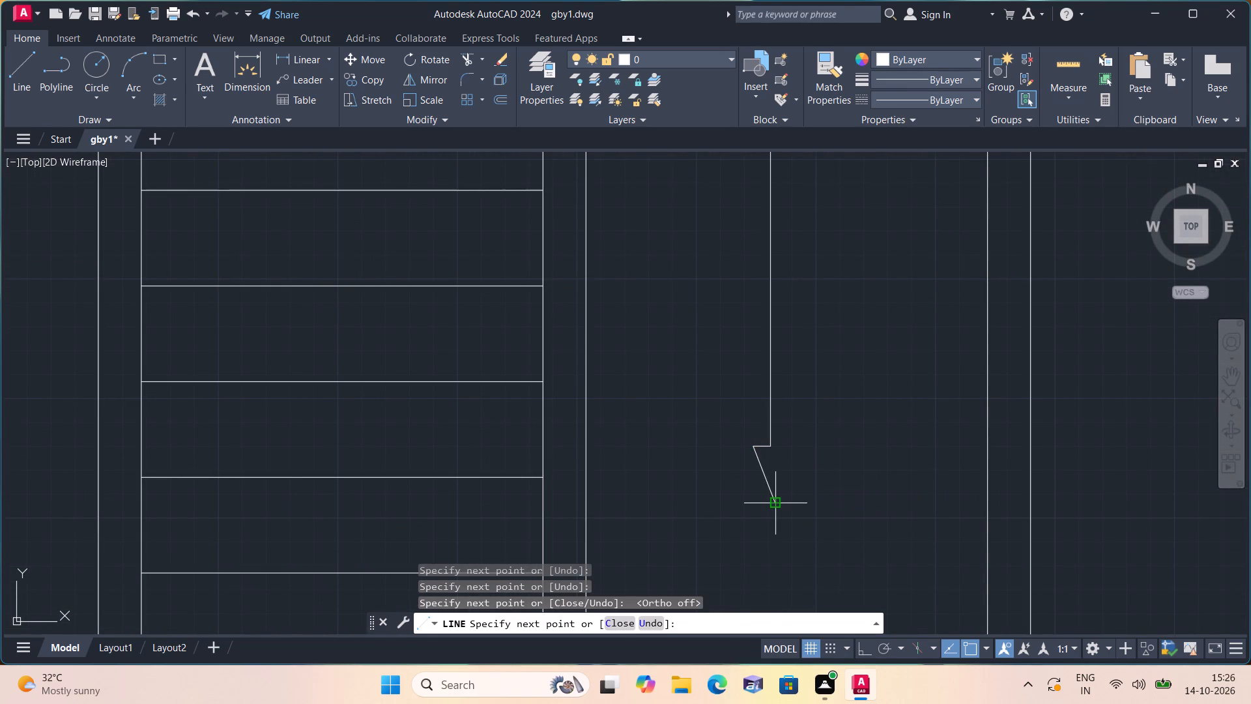
key(Escape)
Mirror the arrowhead's short segment and slanted tip line about the vertical arrow shaft, keeping the source objects.
scroll(777, 462, up, 2)
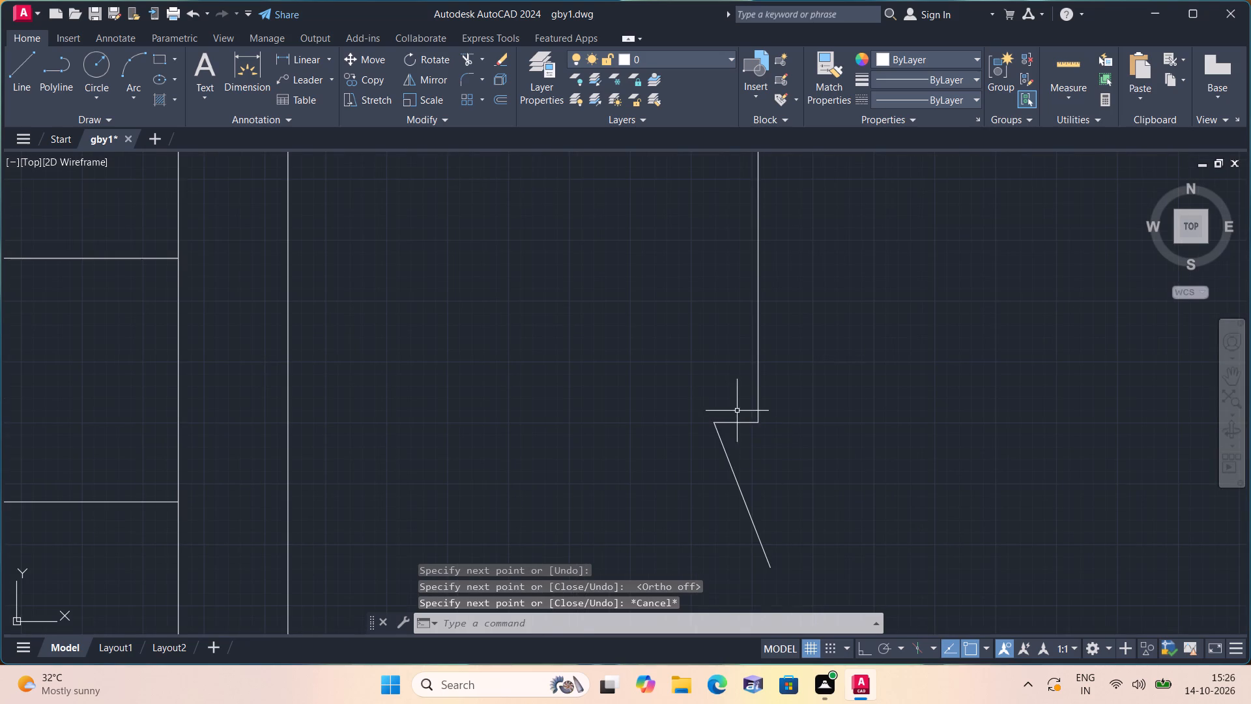
drag(735, 407, 710, 473)
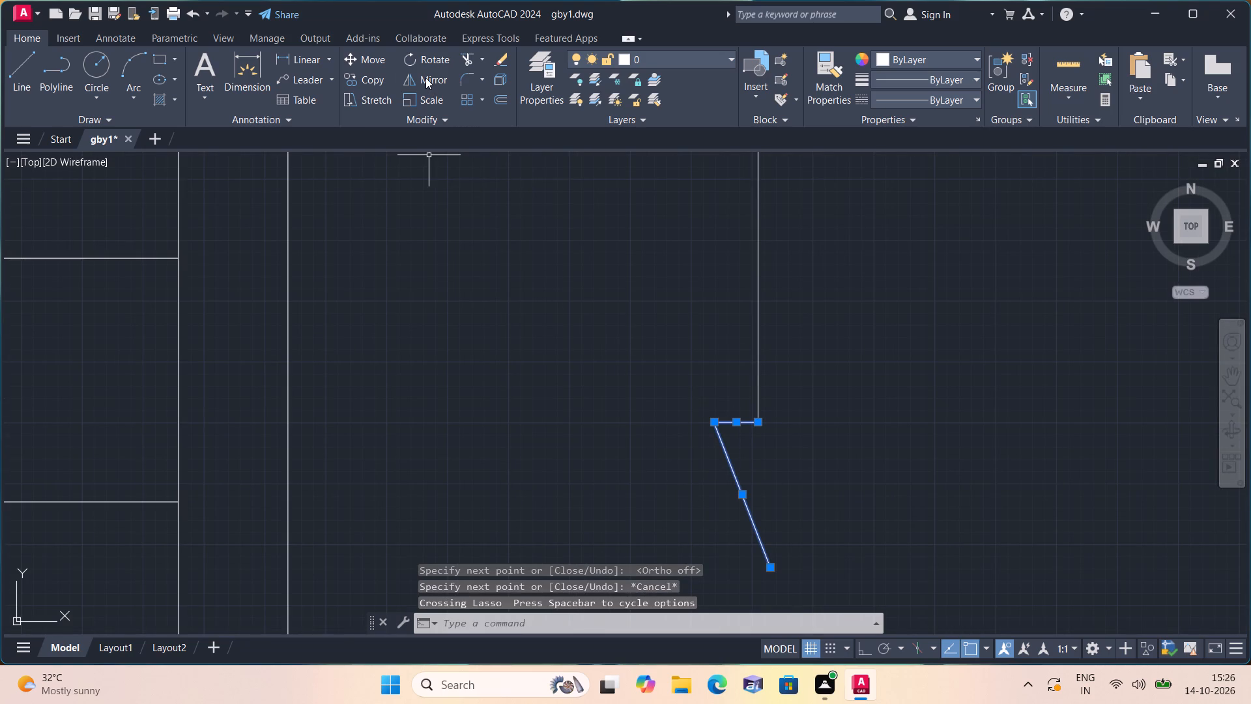
click(425, 78)
click(763, 426)
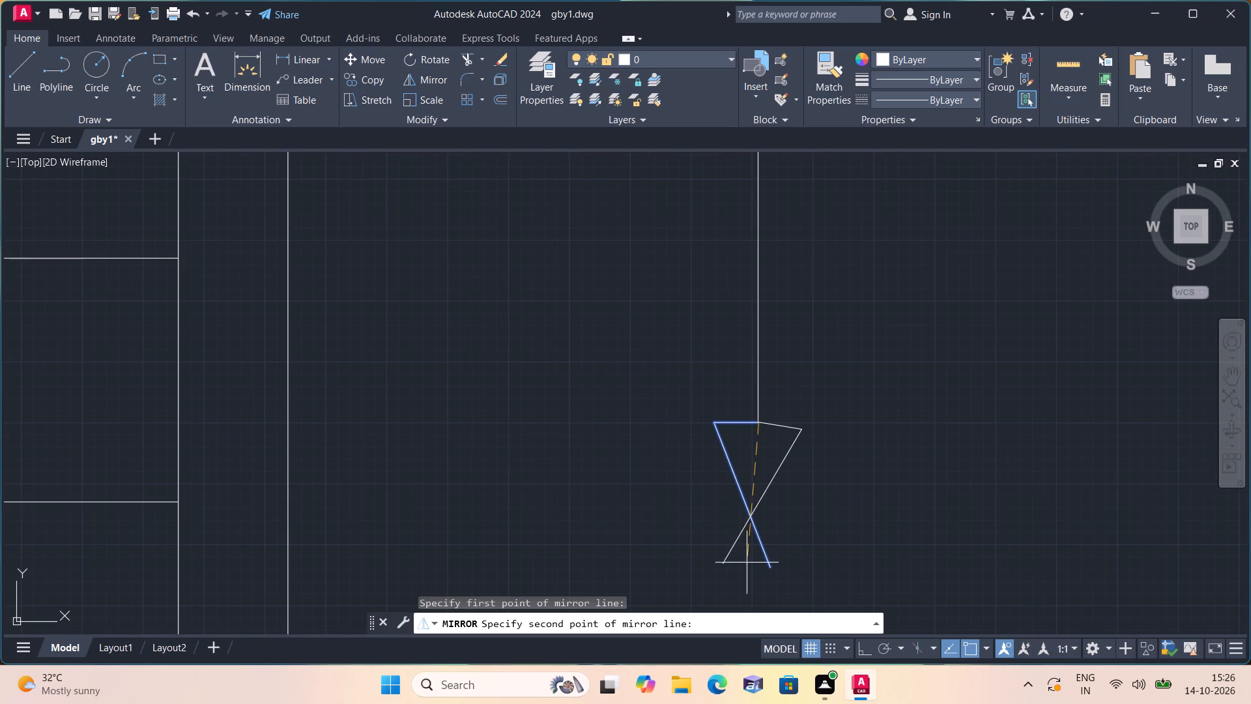
key(F8)
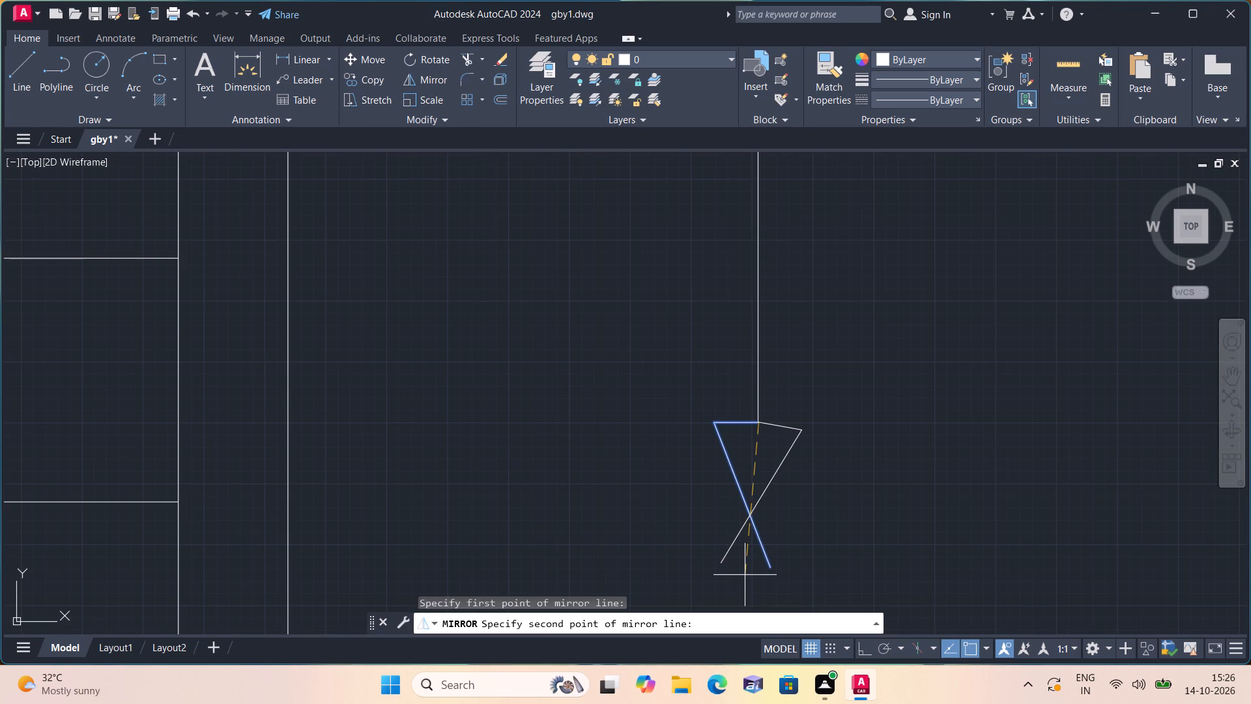
click(745, 575)
middle_drag(738, 573, 716, 442)
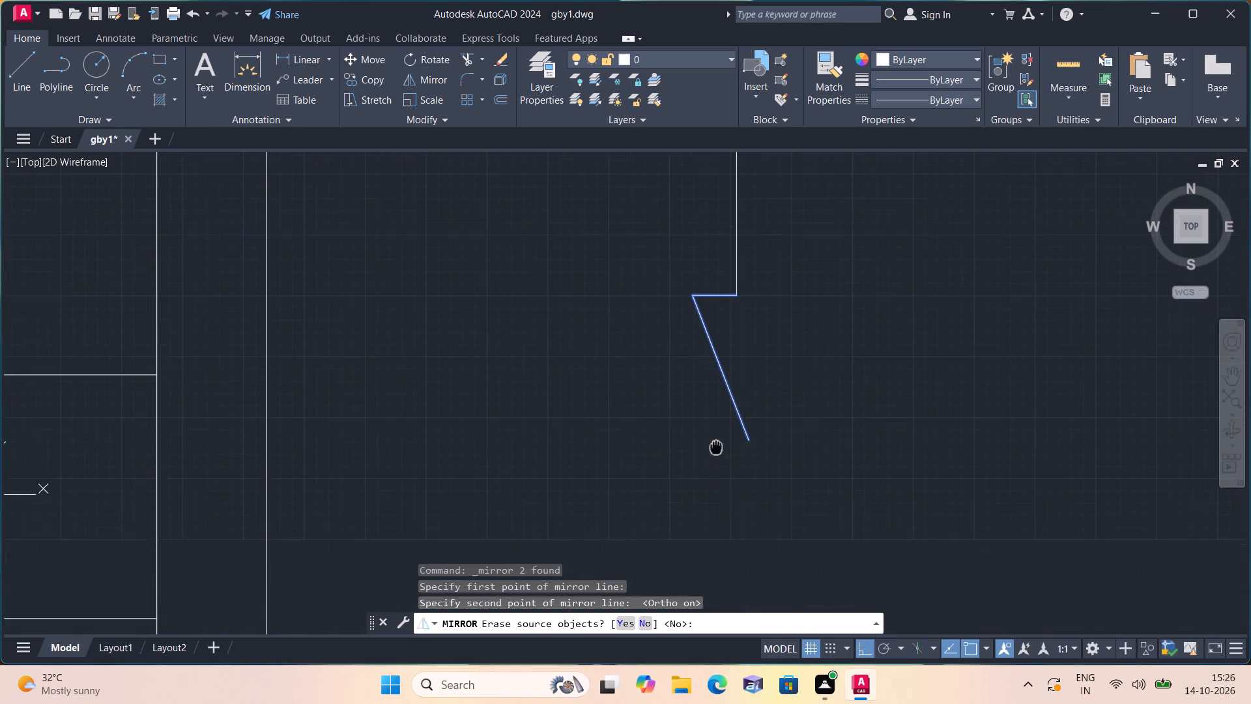
middle_drag(716, 442, 716, 438)
text(n)
key(space)
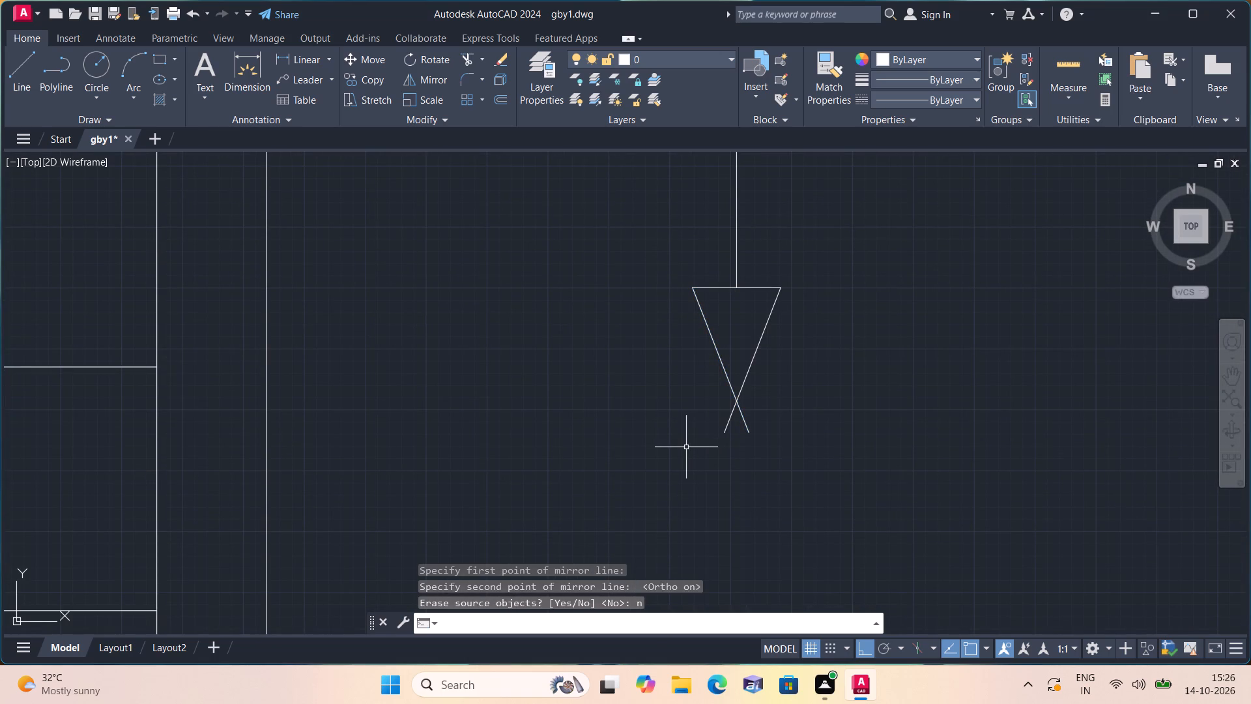
Trim the two crossing line ends that extend beyond the arrowhead's tip.
text(trim)
key(space)
drag(641, 407, 798, 418)
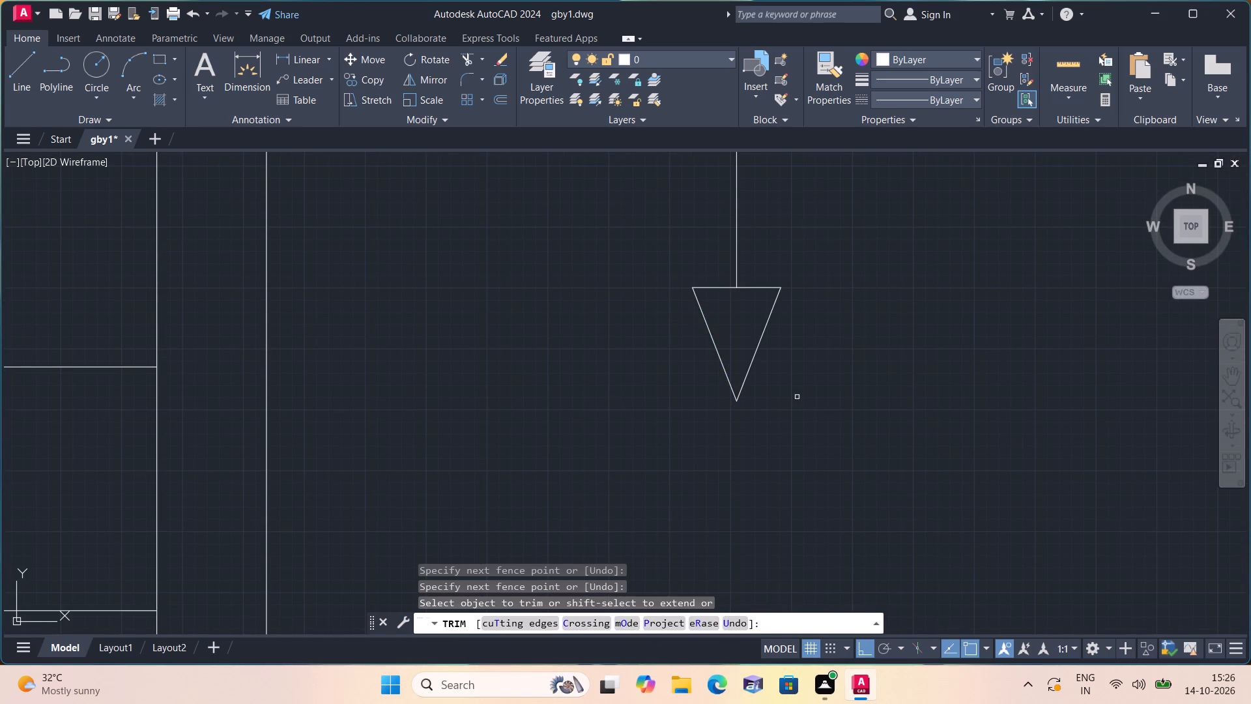
key(Escape)
Add a horizontal linear dimension across both flights between the staircase's inner side walls, just south of its north wall.
scroll(826, 338, down, 5)
middle_drag(802, 340, 687, 441)
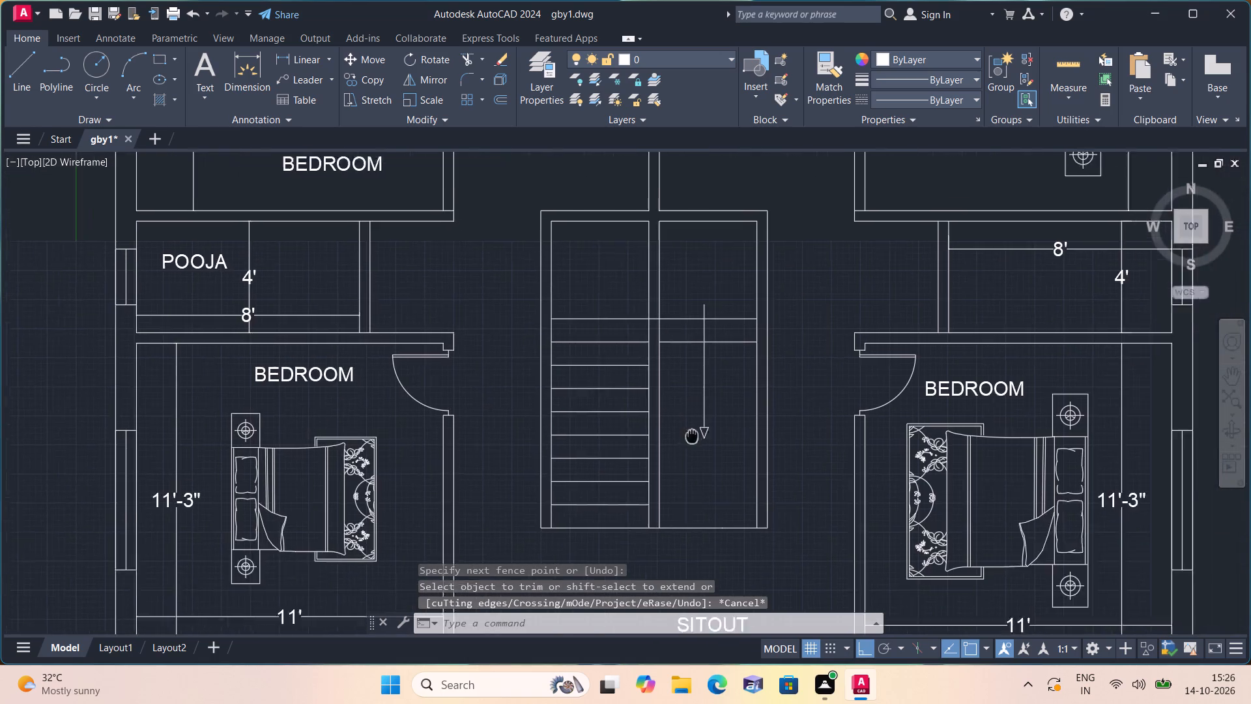
middle_drag(687, 441, 683, 445)
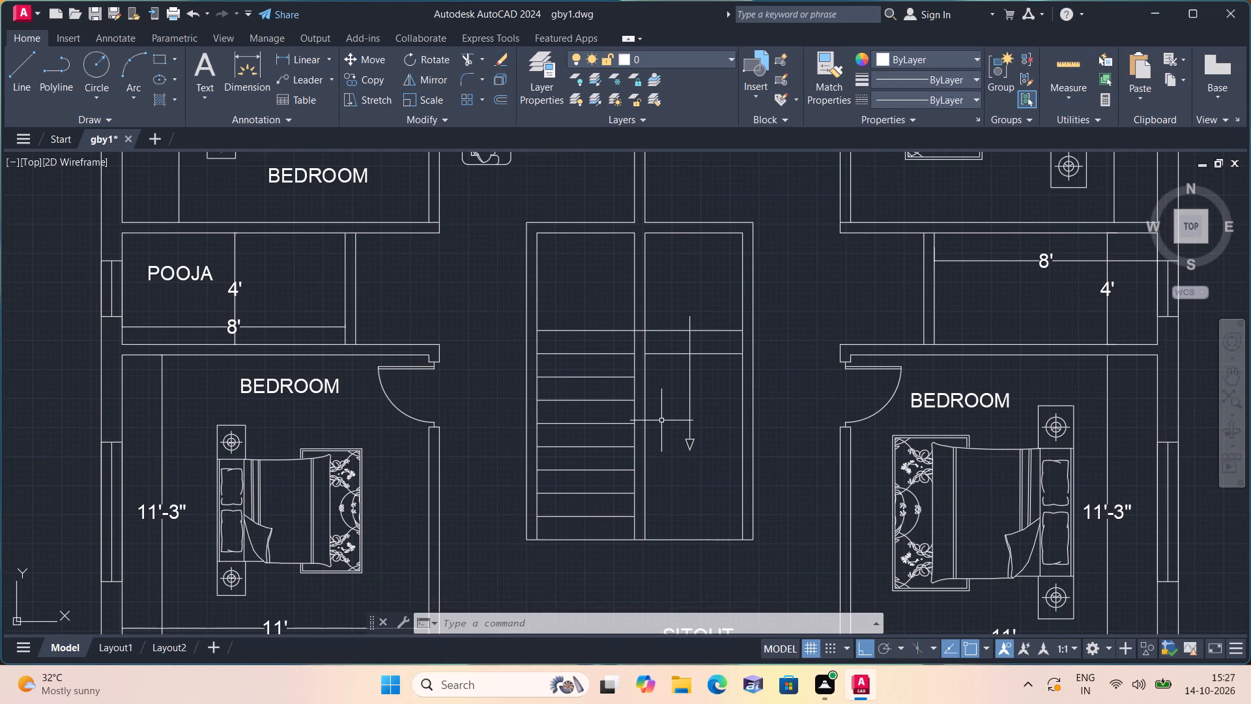
scroll(661, 420, down, 1)
middle_click(632, 395)
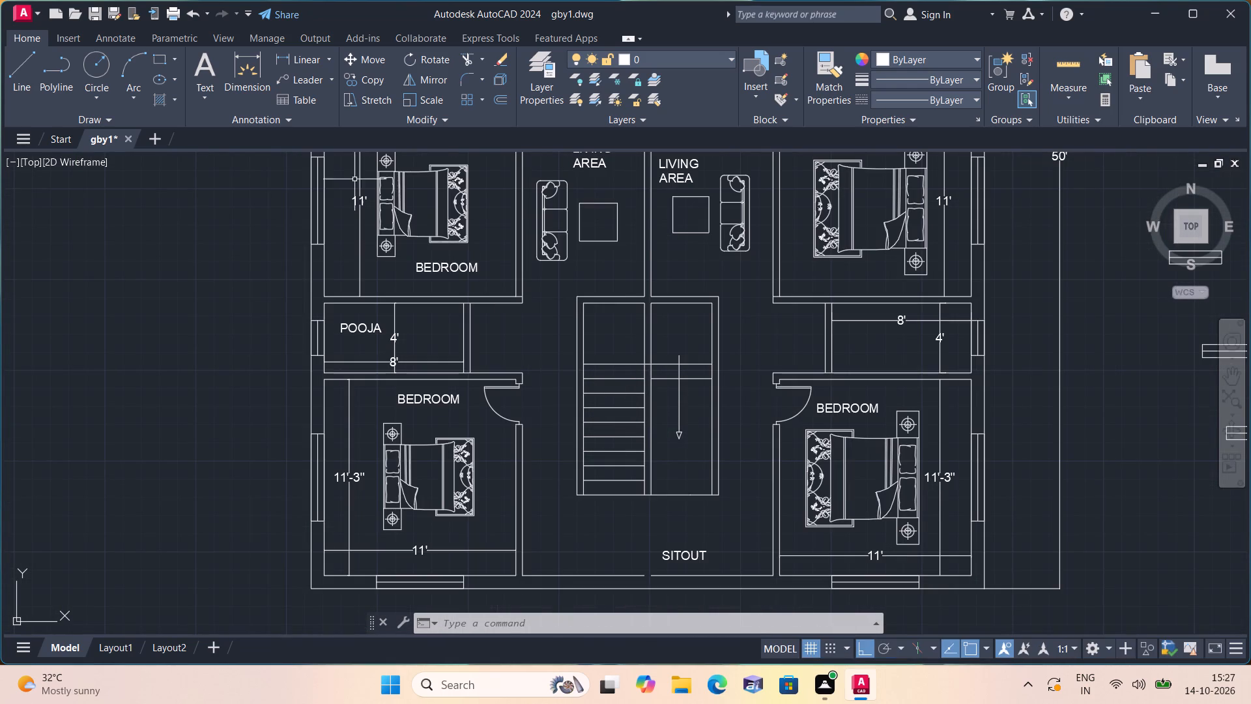
click(289, 54)
scroll(601, 327, up, 1)
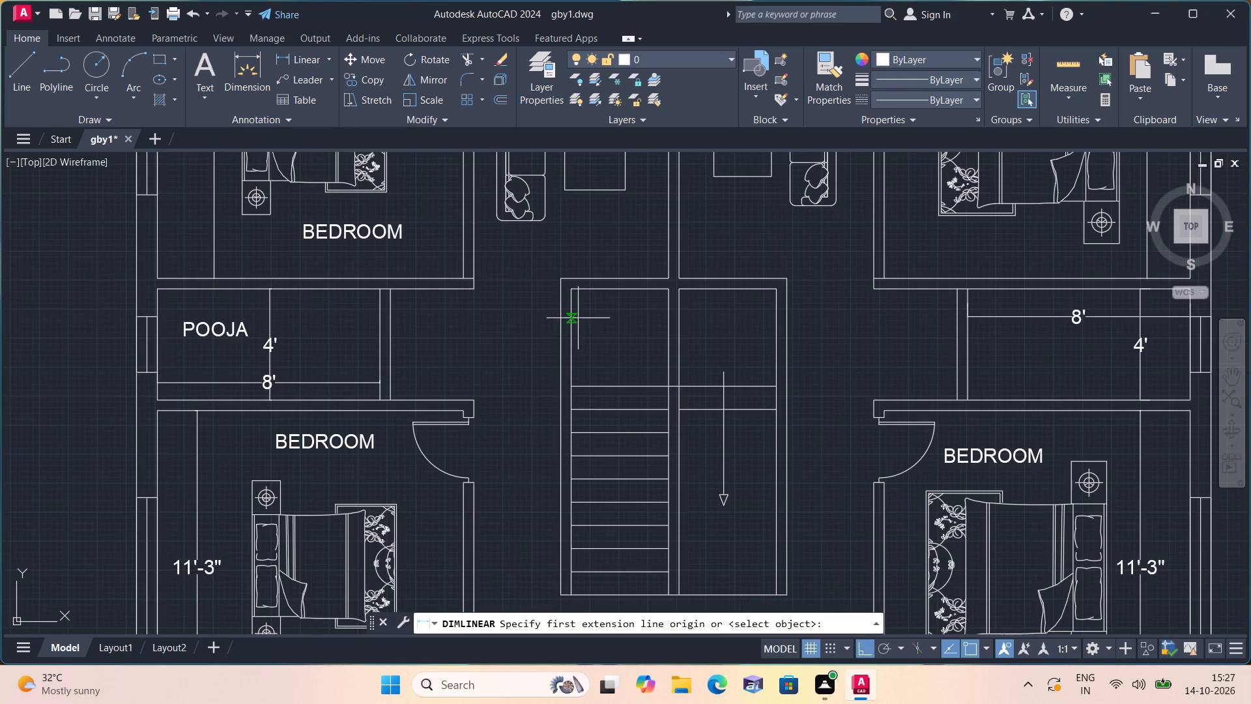
click(573, 313)
click(776, 313)
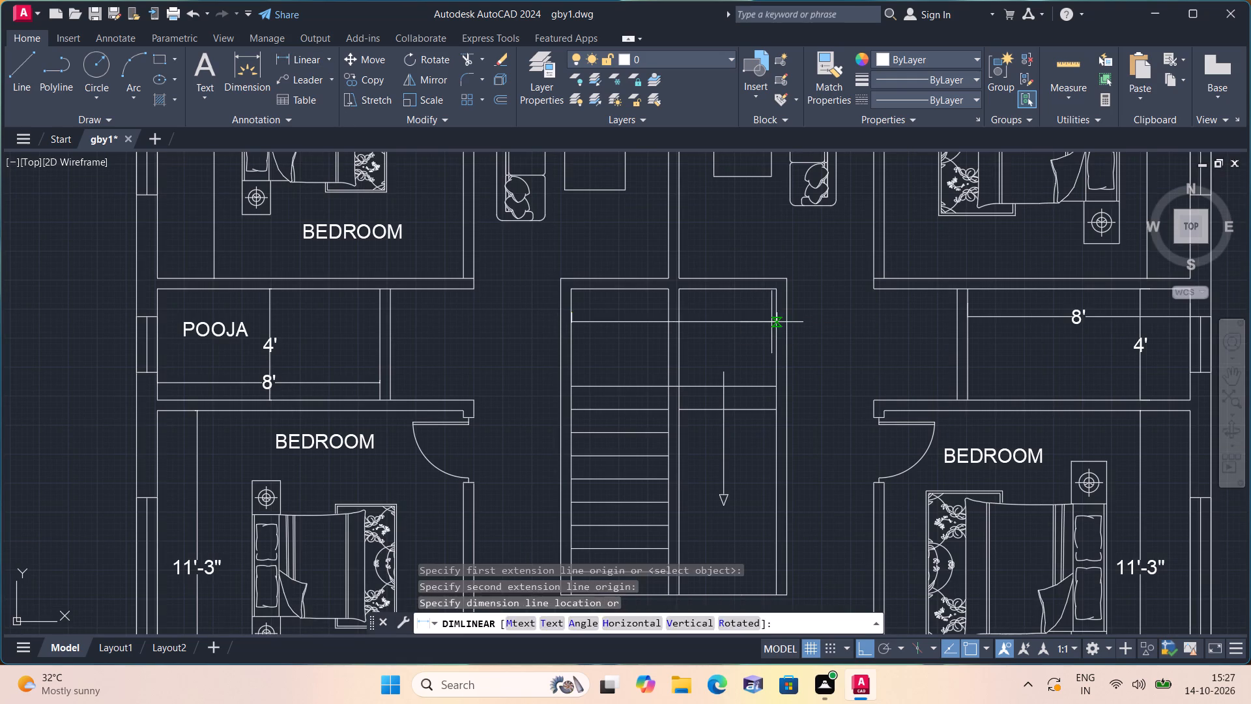
click(772, 322)
Add a vertical linear dimension in the west flight from the staircase's south end line to its north wall's inner face.
click(296, 59)
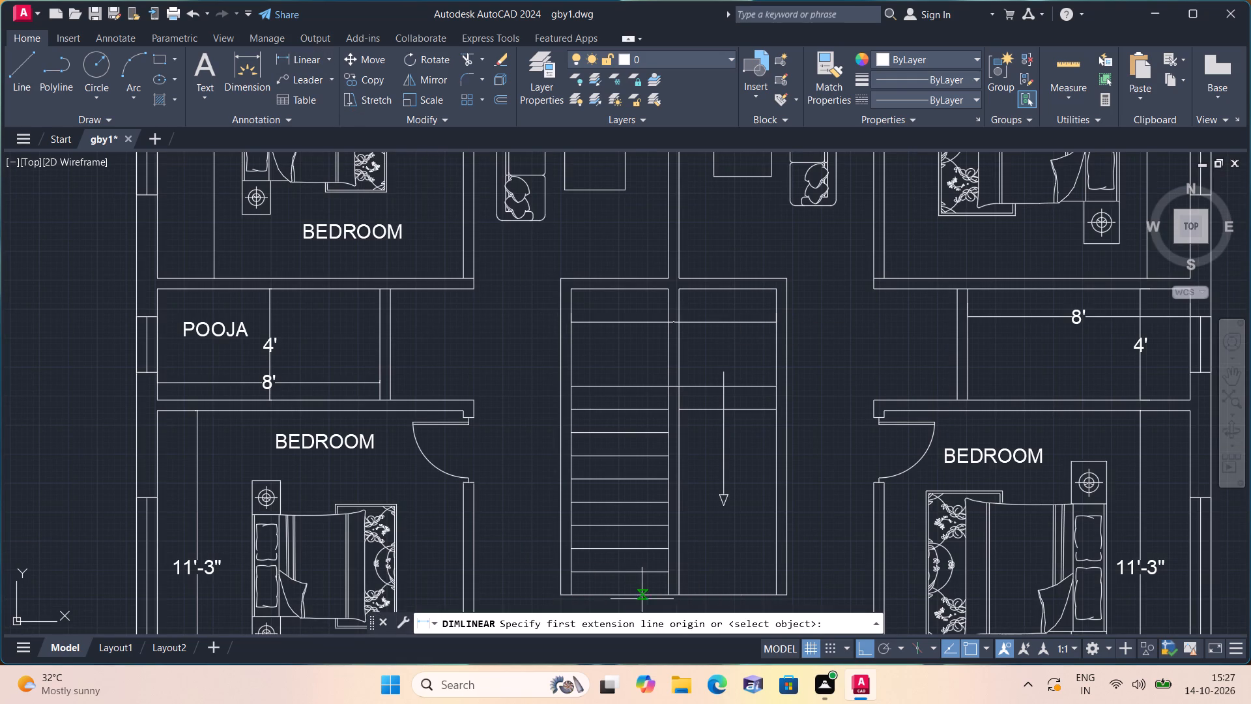
click(633, 599)
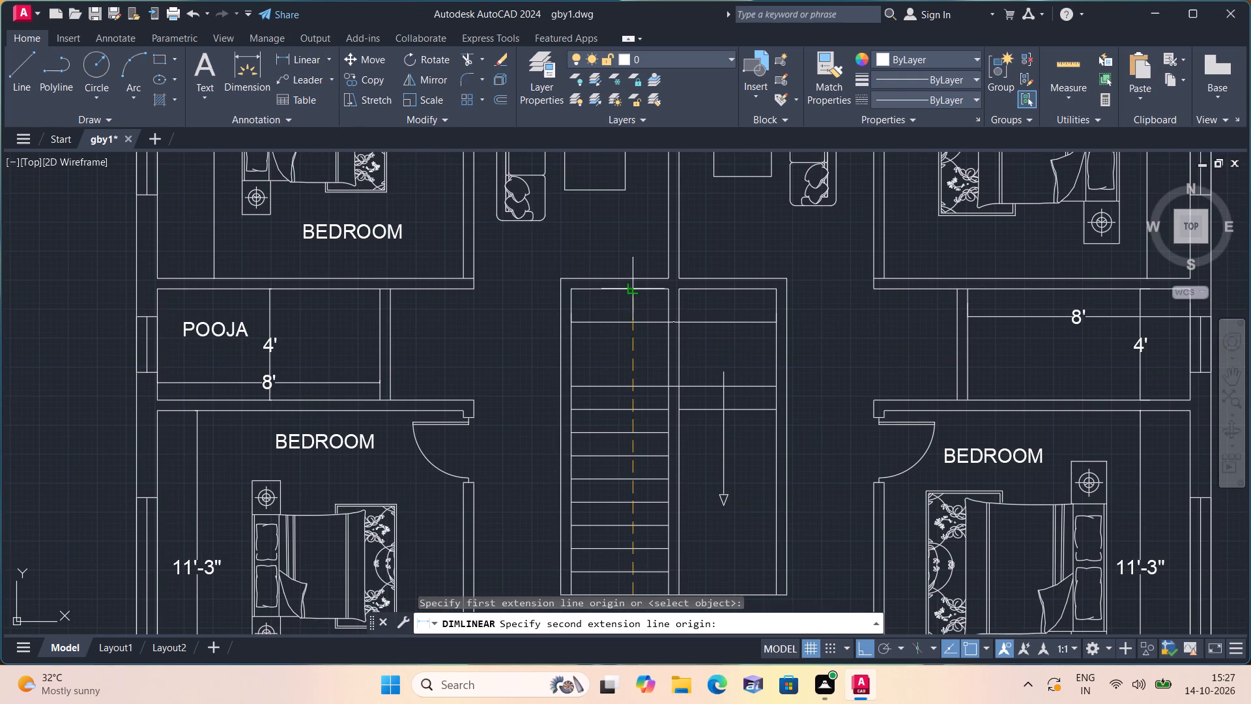
click(636, 289)
click(627, 315)
Set the text height of the two new staircase dimensions to 6".
scroll(634, 344, up, 2)
drag(634, 344, 629, 319)
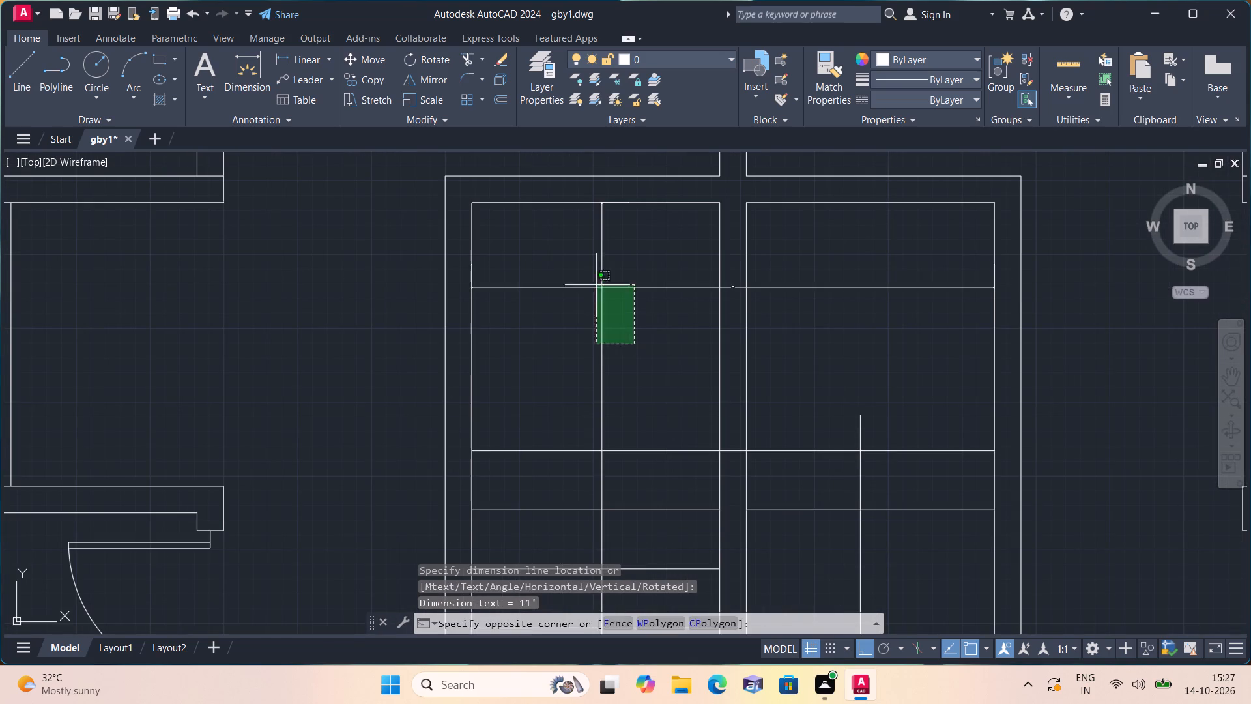
click(586, 273)
right_click(619, 435)
click(670, 639)
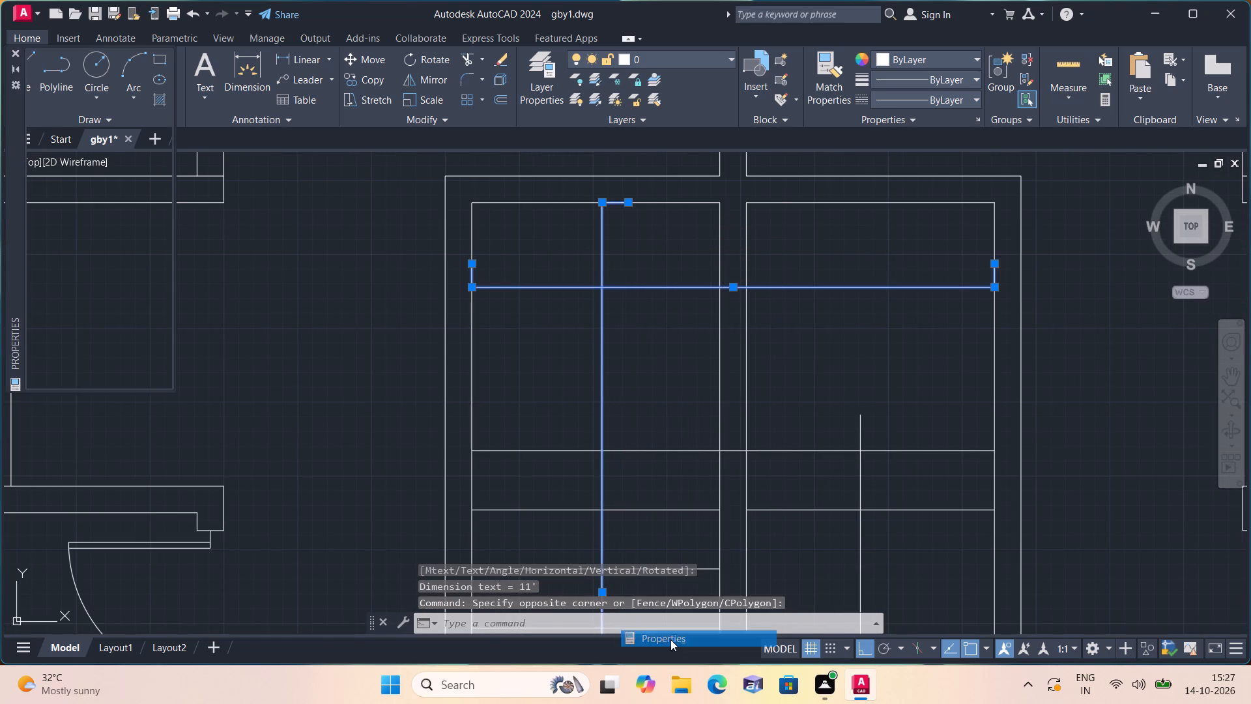
scroll(126, 362, down, 6)
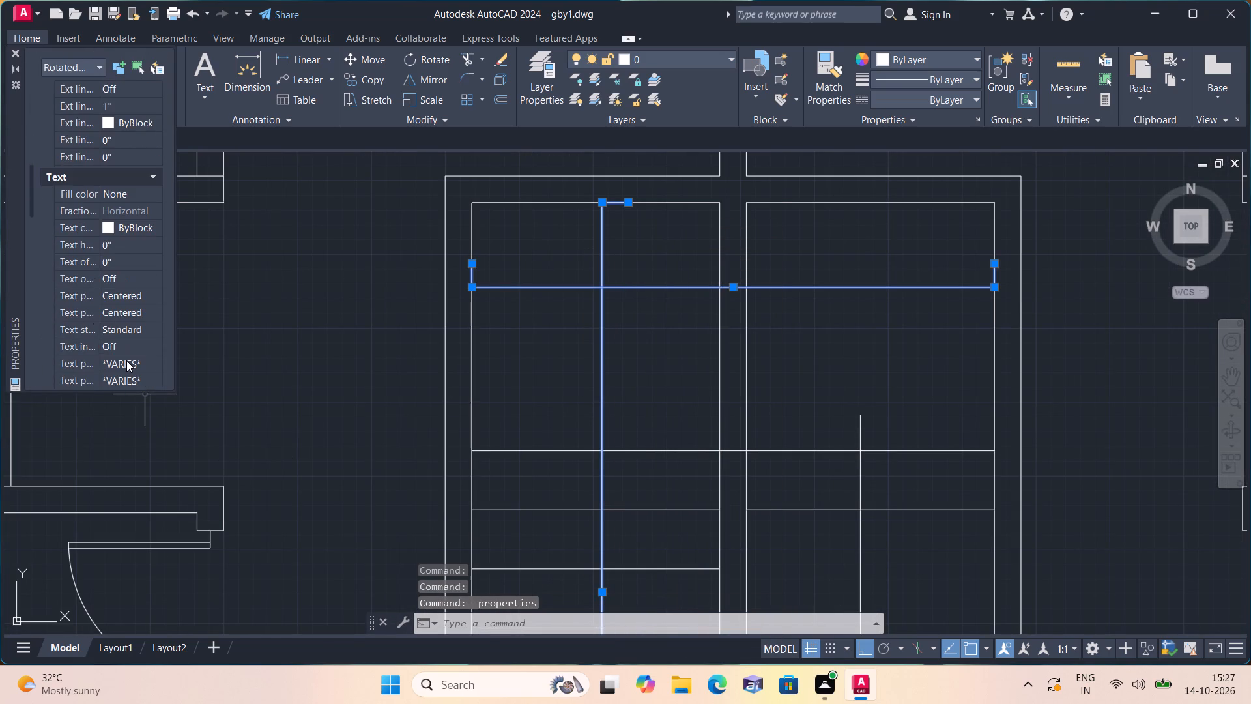
click(125, 247)
key(BackSpace)
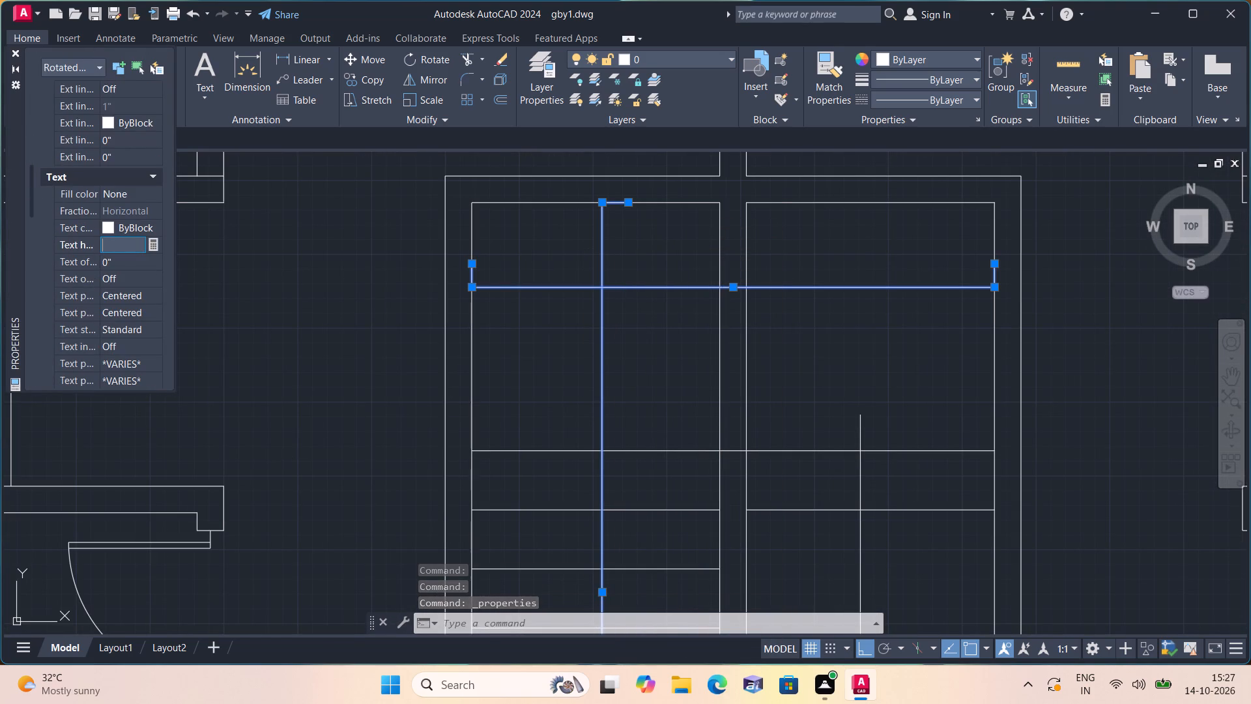
key(6)
key(shift+quotedbl)
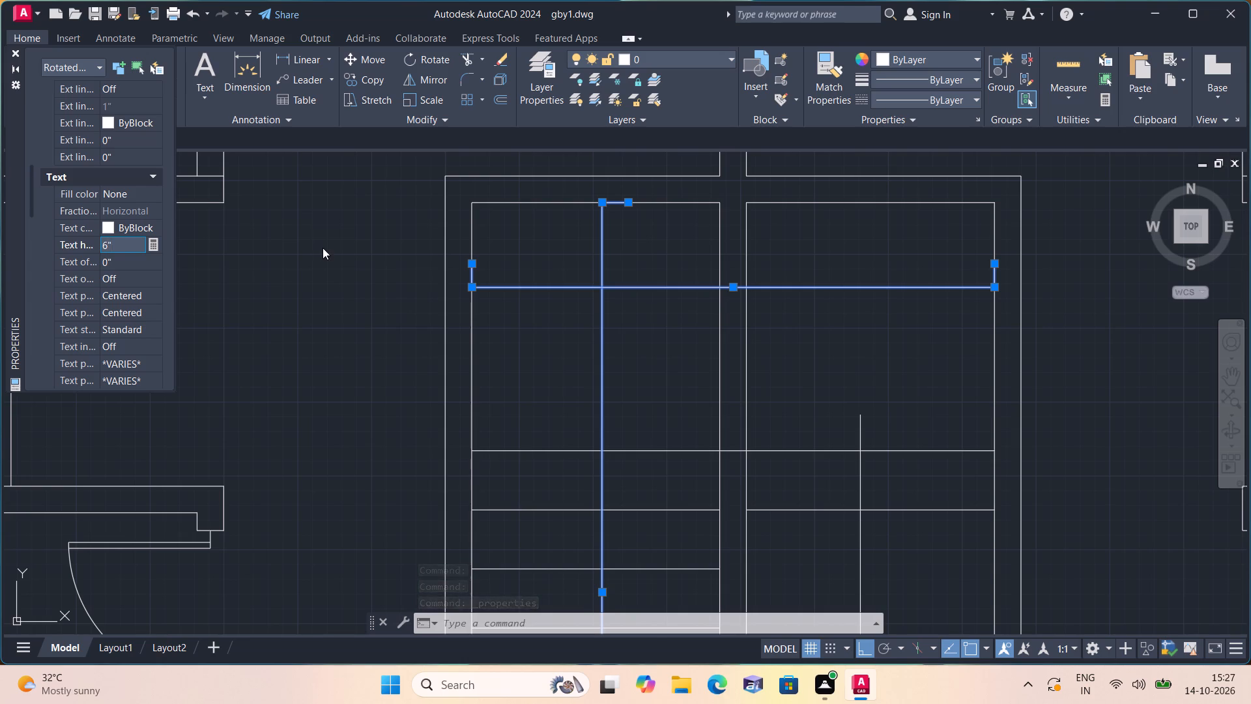
click(319, 253)
click(11, 48)
key(Escape)
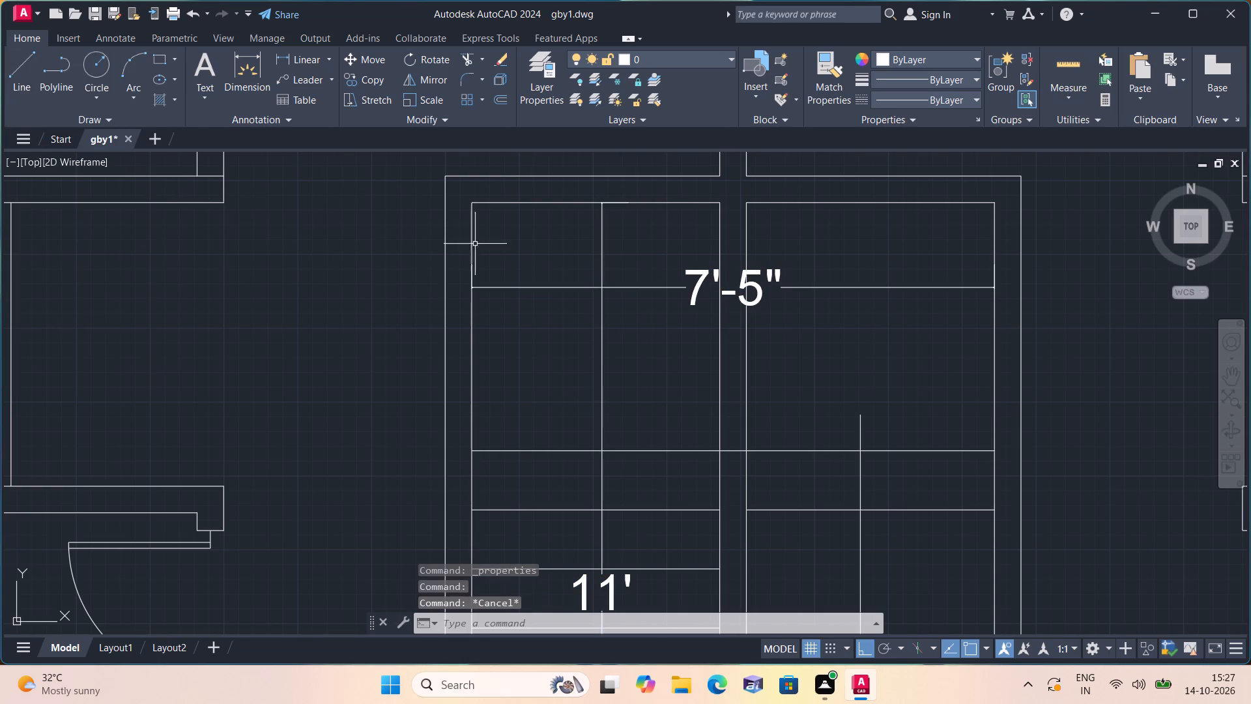
Measure the west flight's clear width at its north end with a temporary linear dimension.
scroll(683, 274, down, 1)
middle_drag(678, 278, 674, 370)
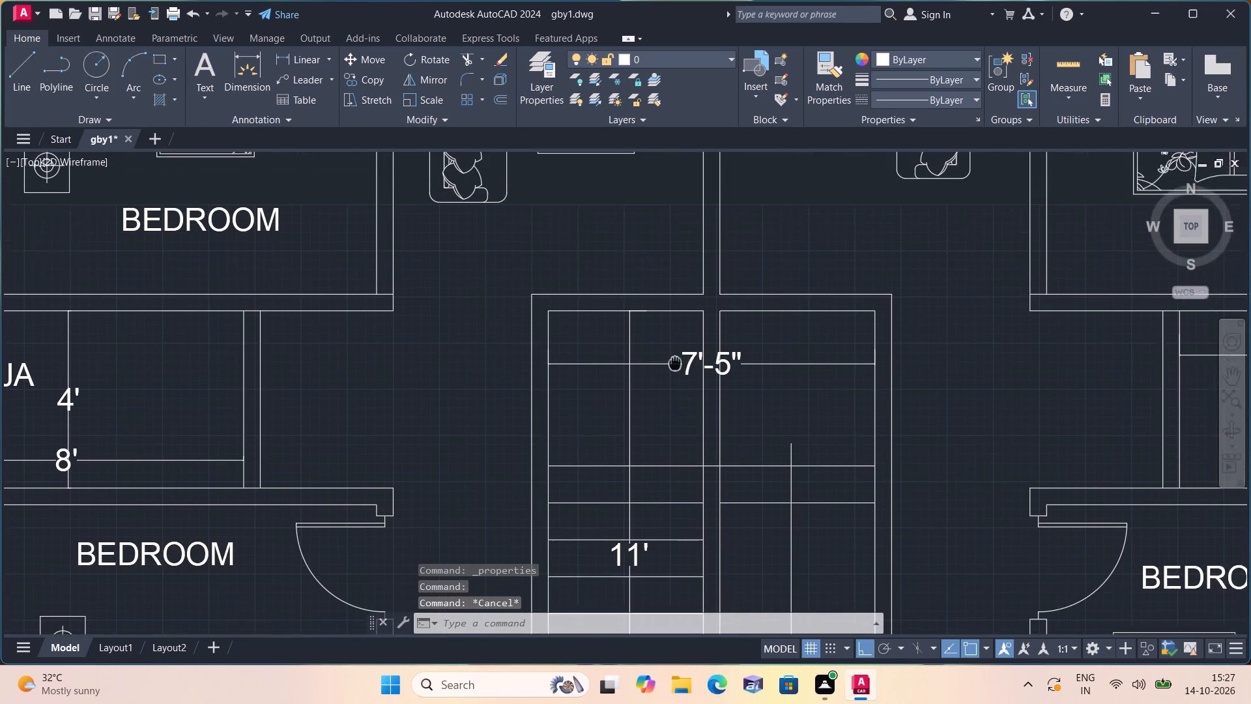
middle_drag(674, 370, 674, 375)
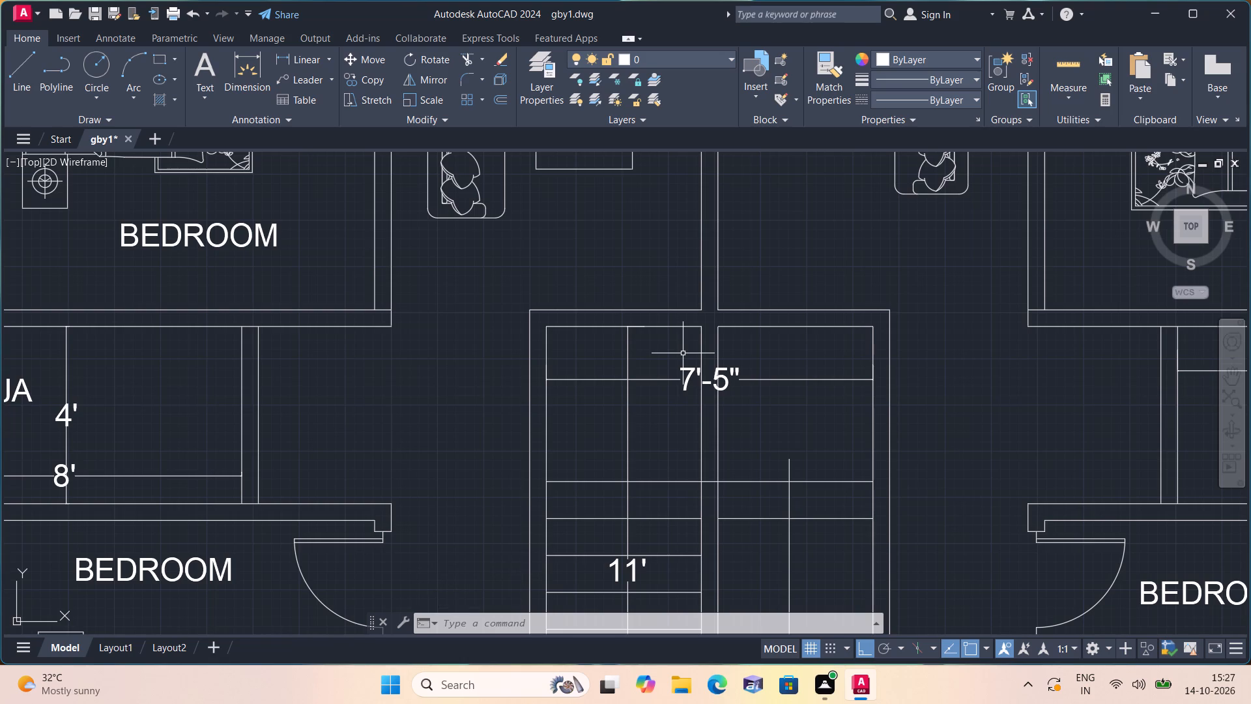
click(296, 61)
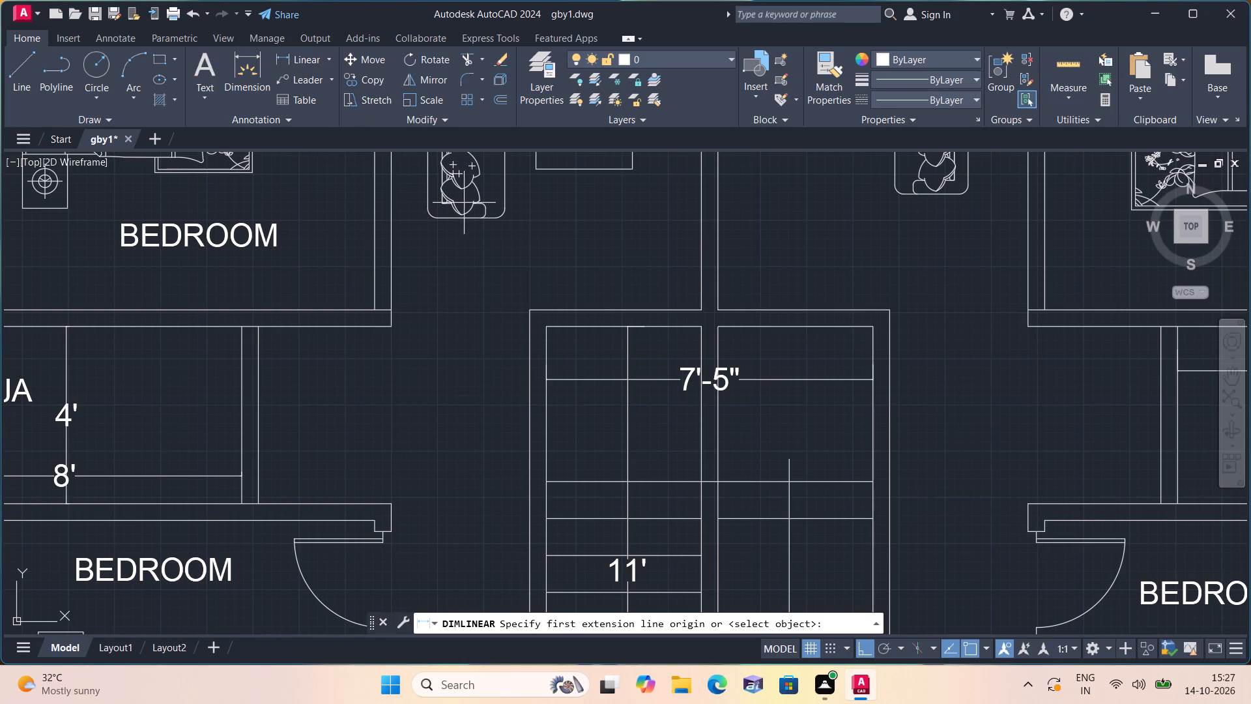
click(551, 325)
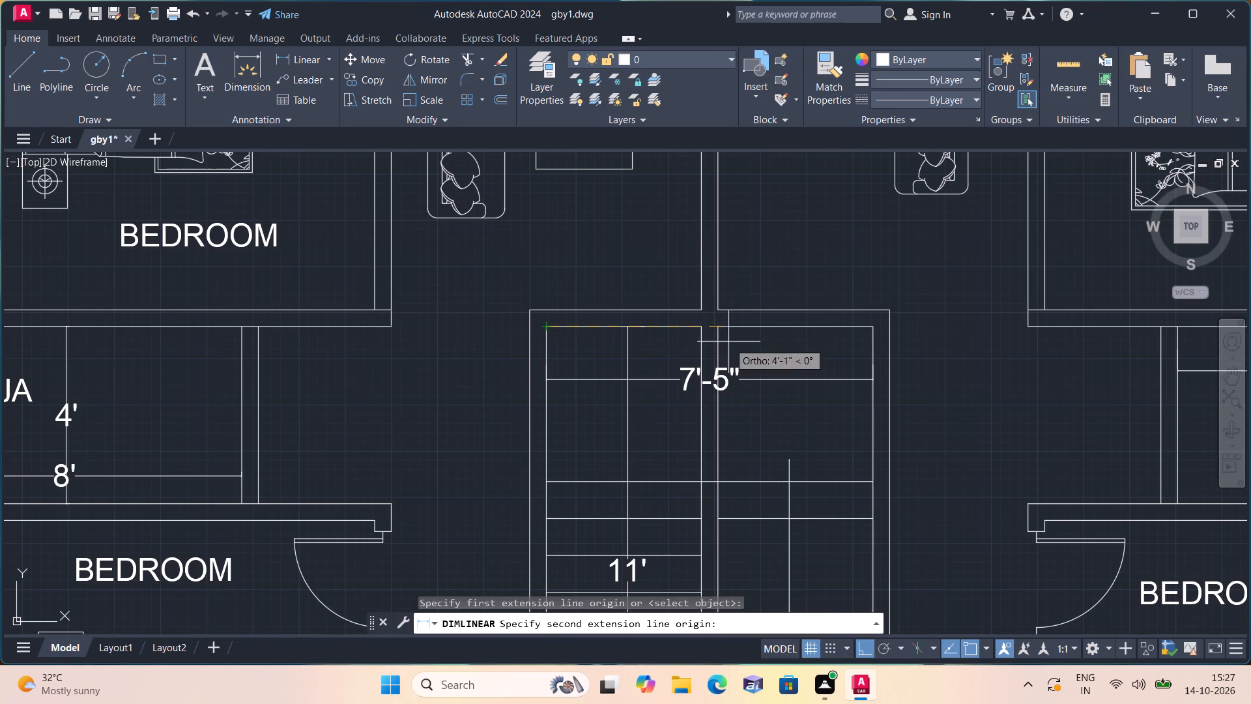
click(700, 328)
scroll(636, 362, up, 3)
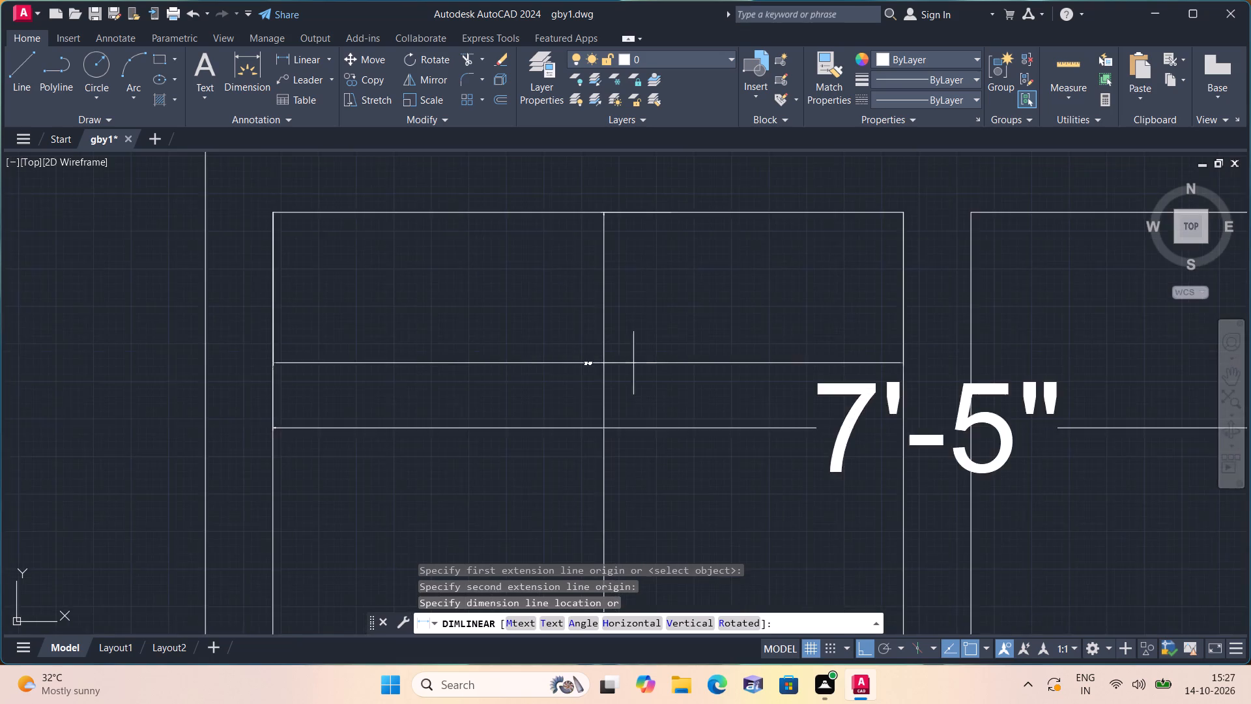
scroll(633, 363, up, 2)
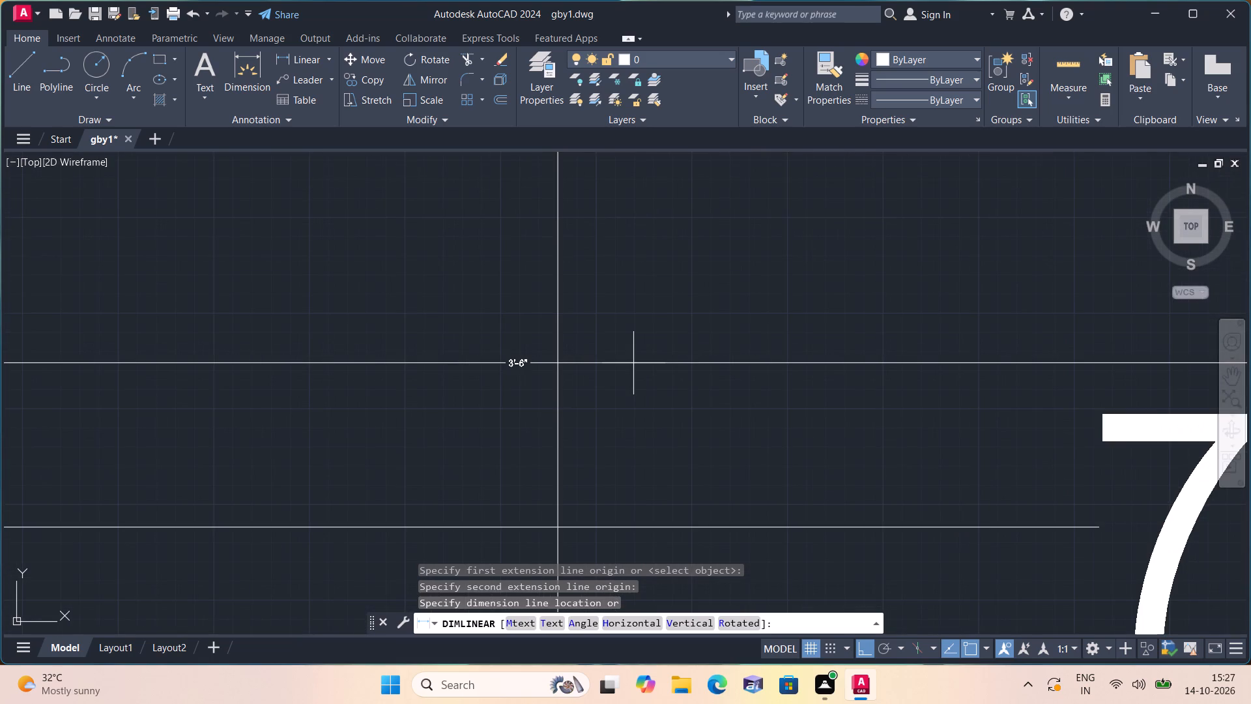
scroll(633, 363, down, 3)
key(Escape)
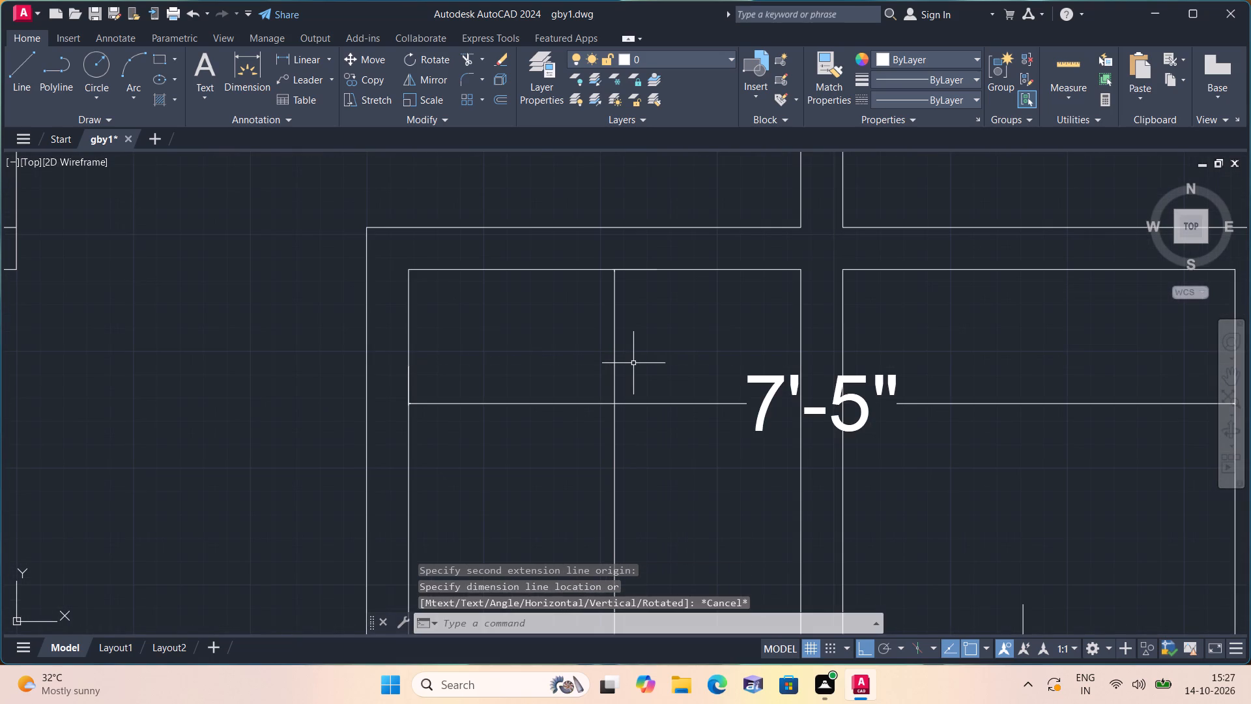
Offset the central wall's west face 3'5" to the west, into the west flight.
scroll(633, 363, down, 3)
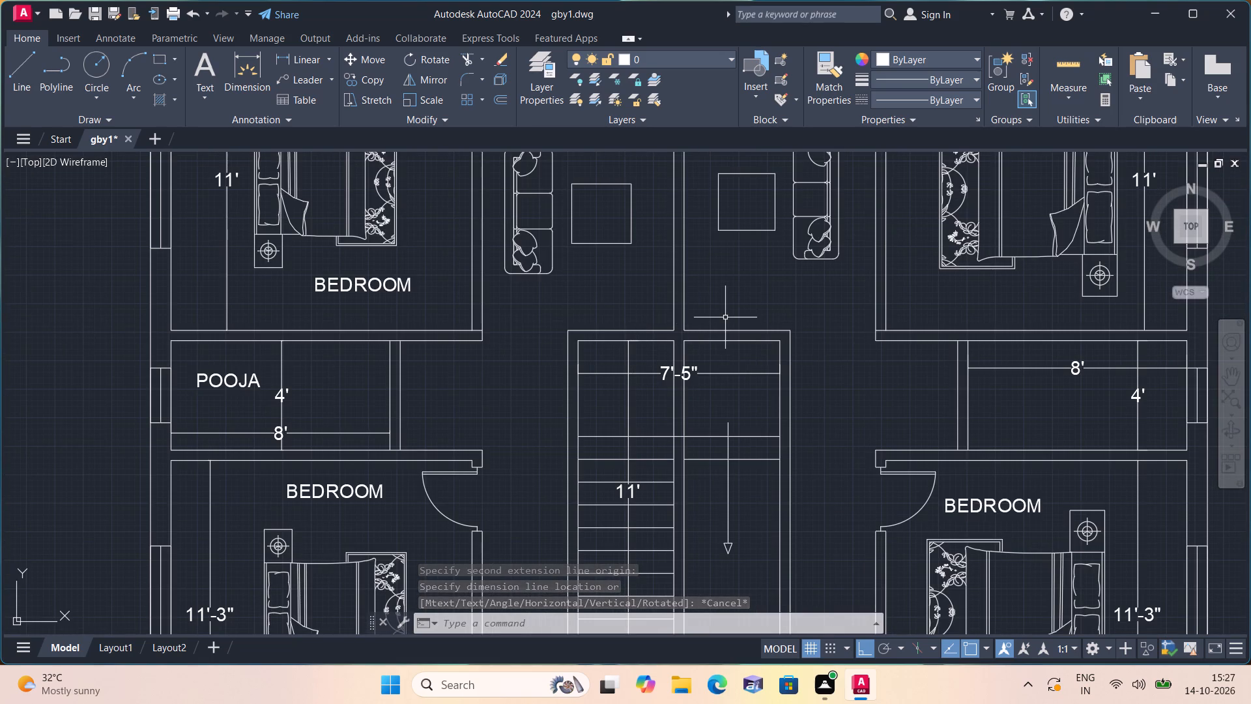
text(off)
key(space)
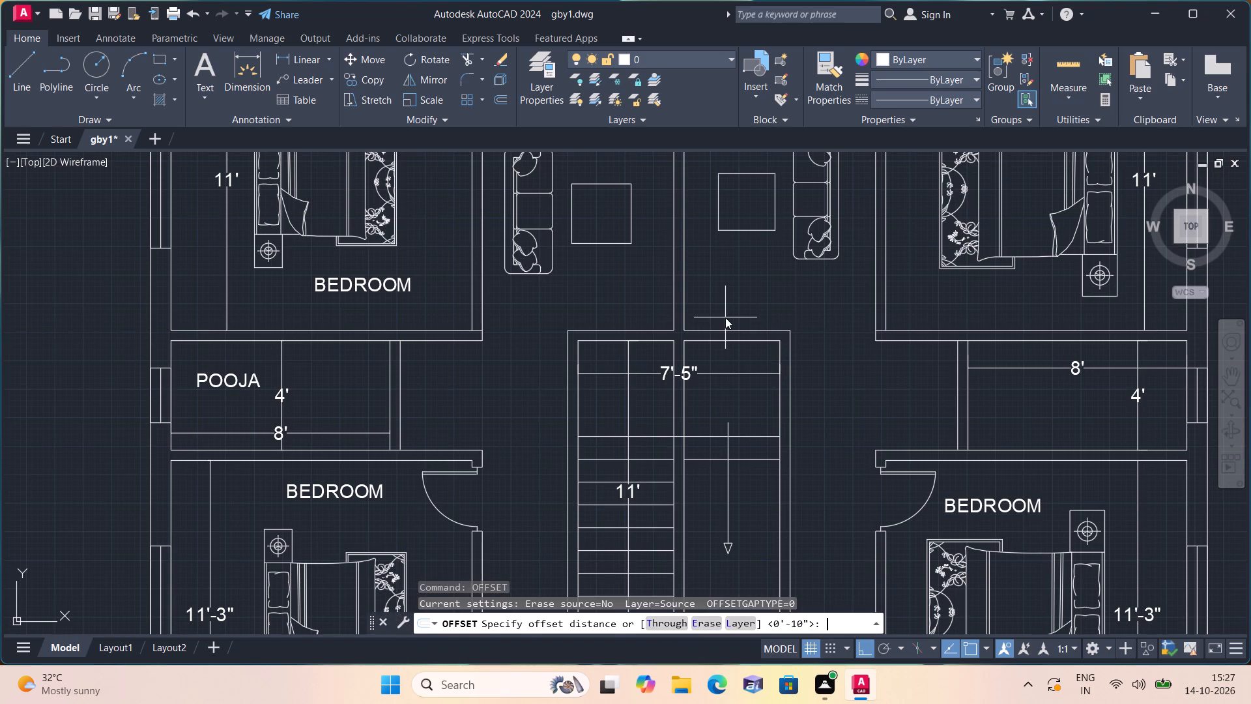
text(3'5")
key(space)
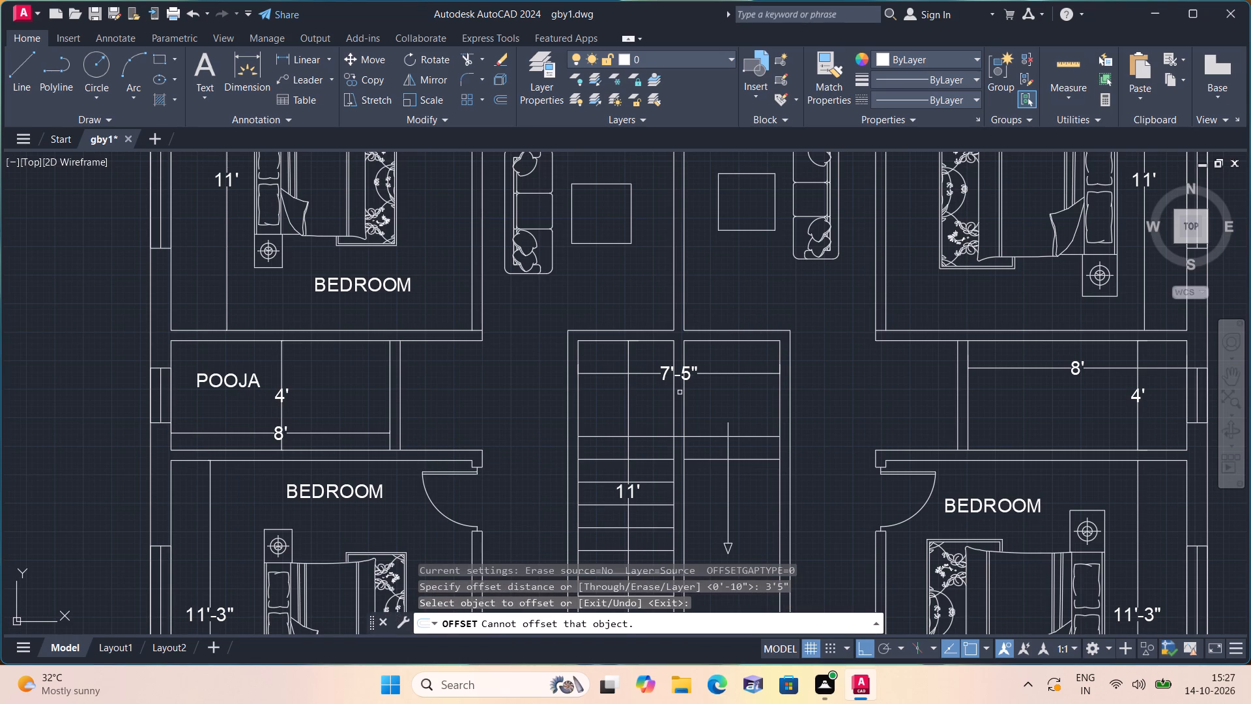
click(676, 391)
scroll(597, 357, up, 2)
click(598, 356)
key(space)
Offset the central wall's west face 3'-5" to the east, into the east flight.
key(space)
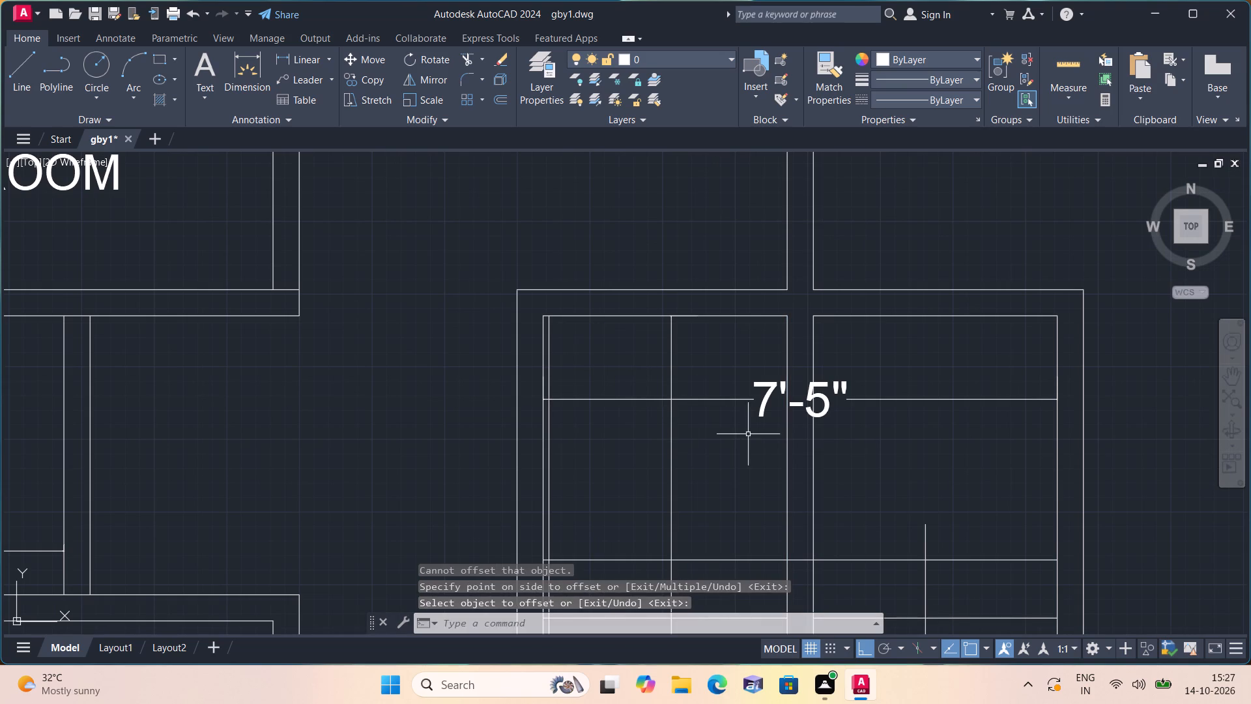
key(space)
click(786, 435)
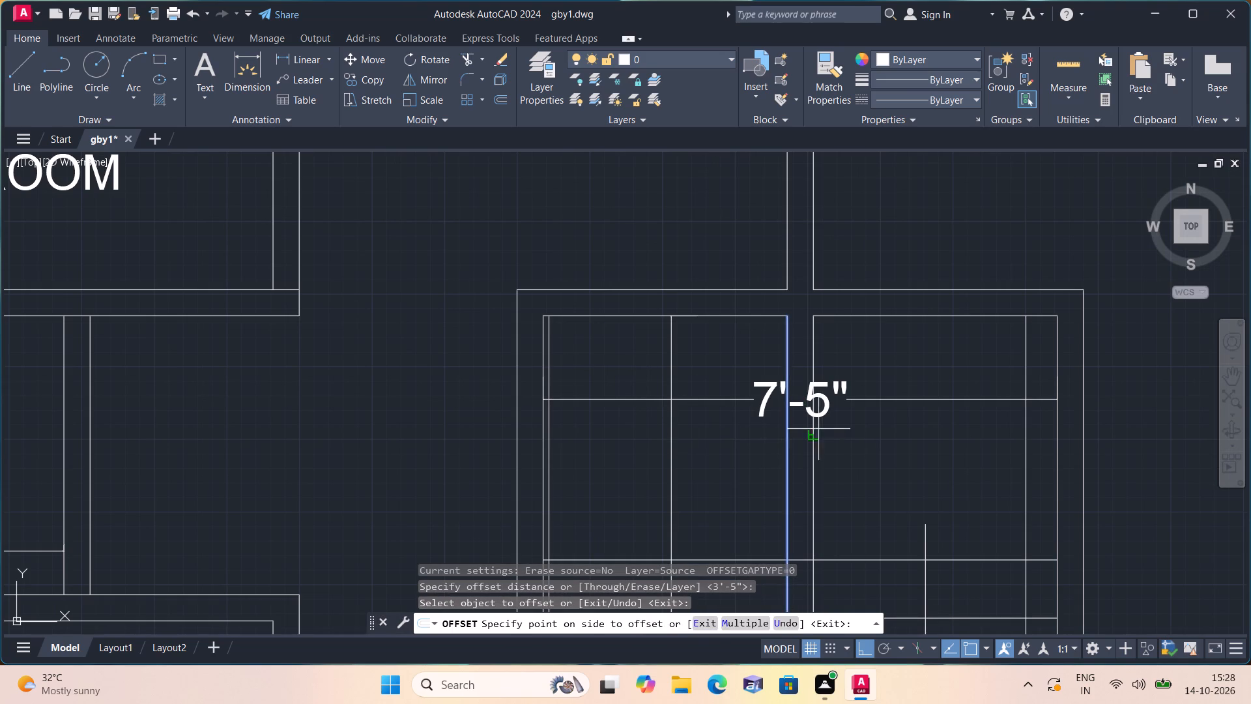
click(919, 441)
key(space)
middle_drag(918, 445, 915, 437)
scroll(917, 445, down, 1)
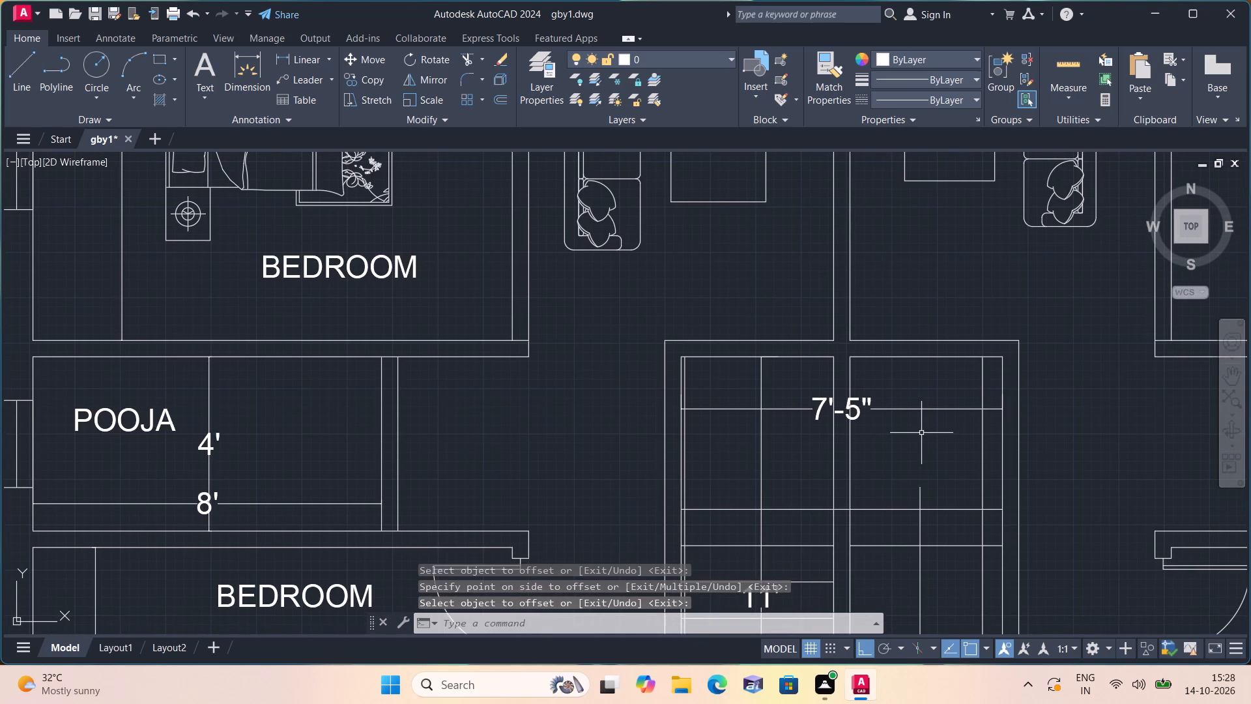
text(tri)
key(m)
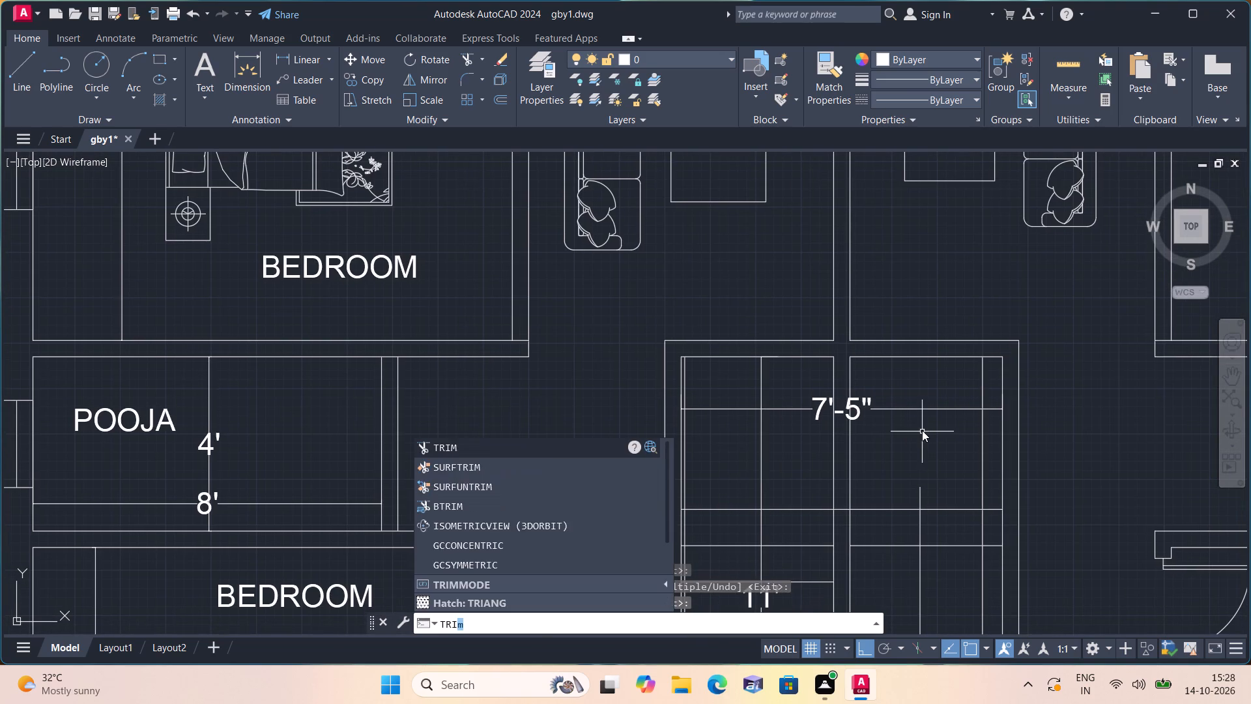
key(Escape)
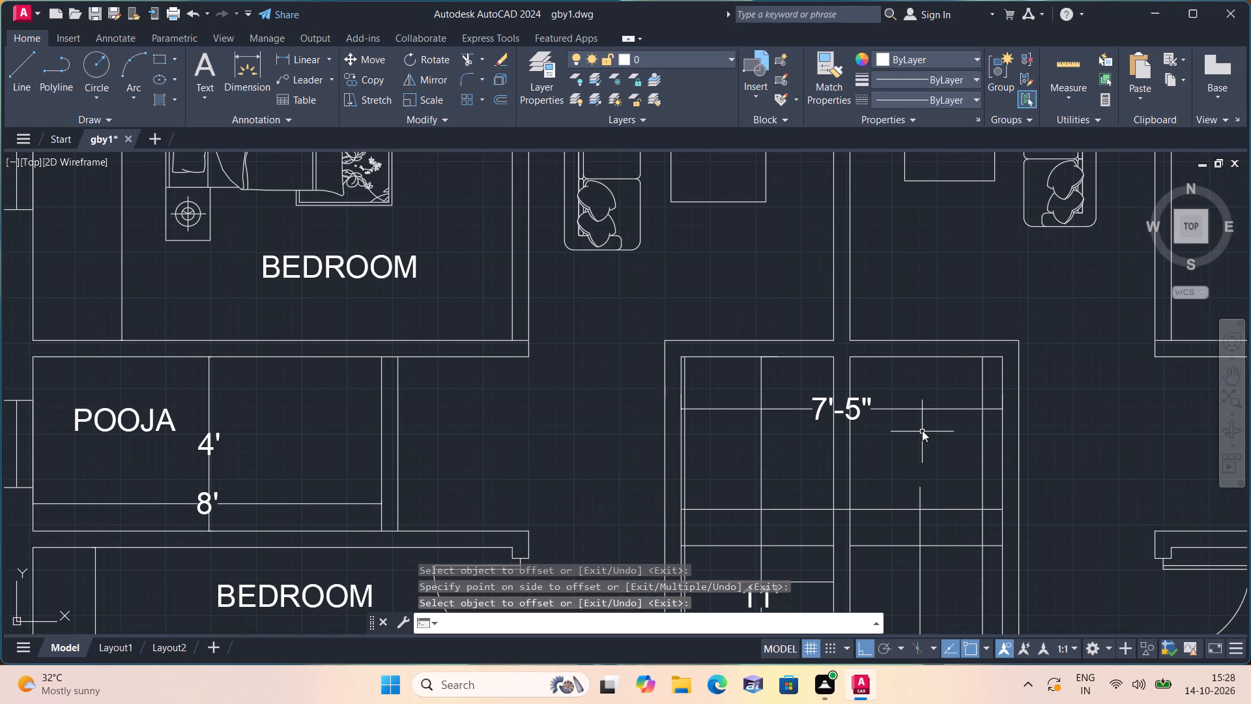
Delete the inner and outer face lines of the staircase's west side wall.
scroll(670, 374, up, 1)
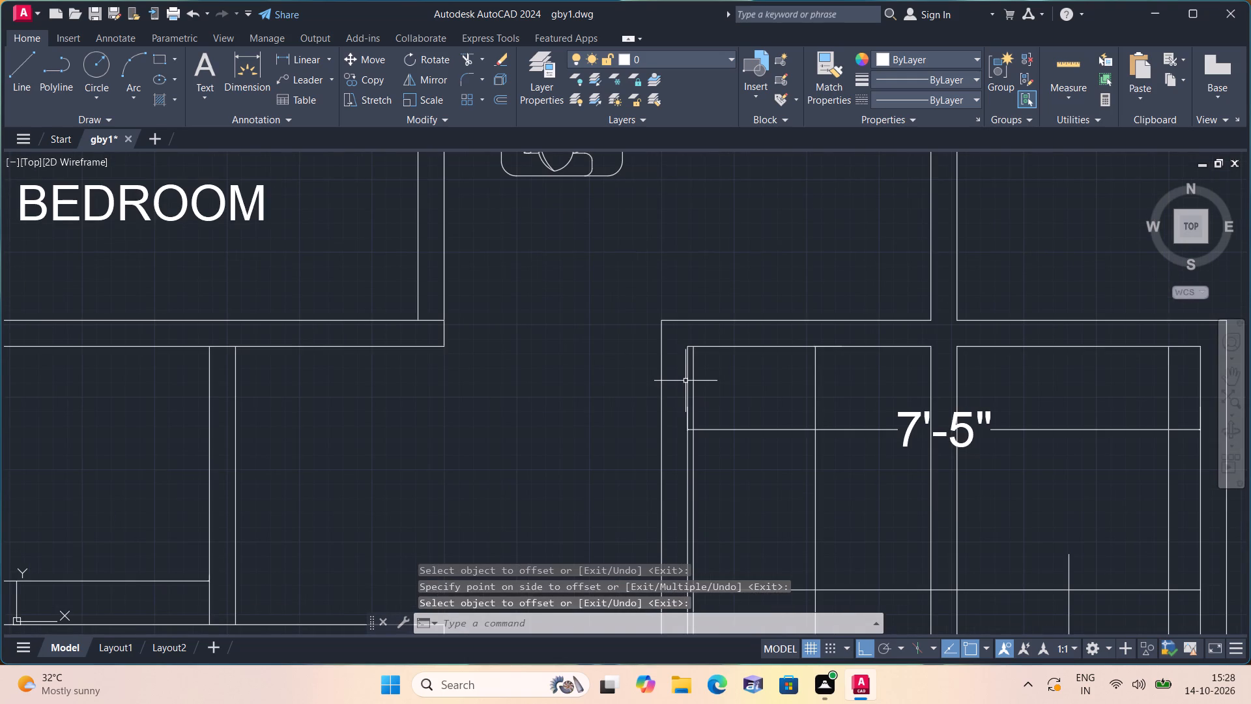
click(686, 382)
key(Delete)
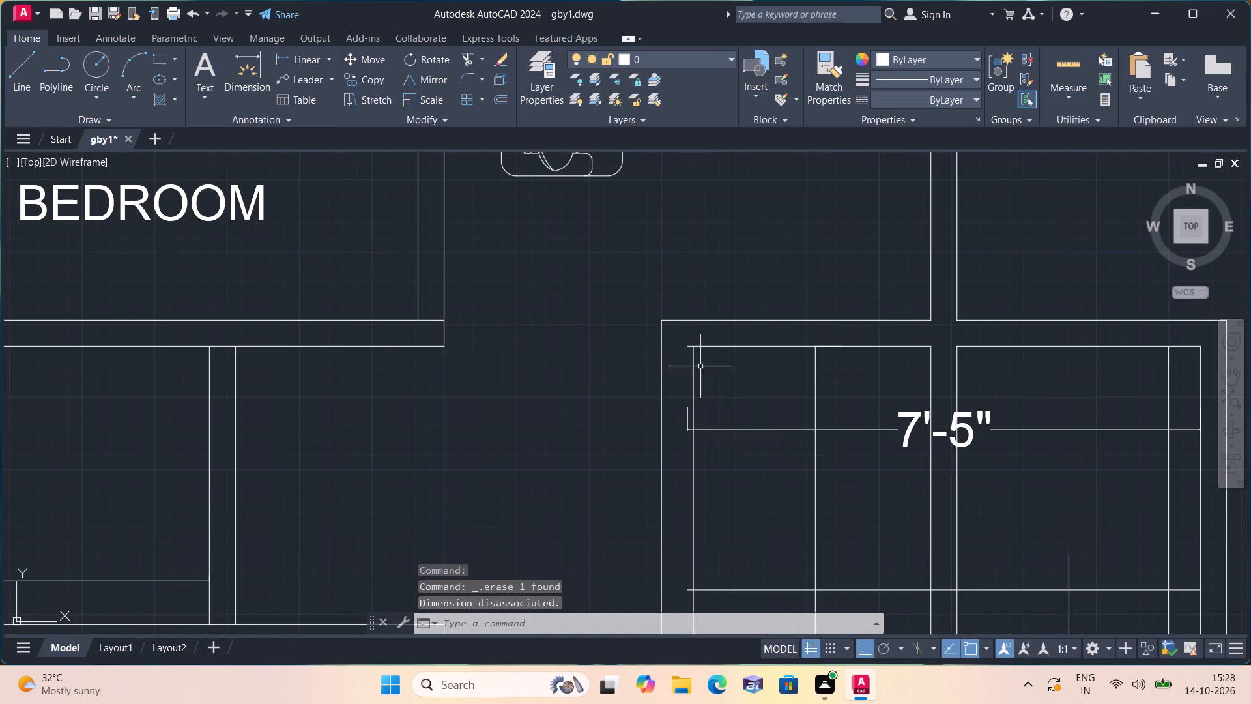
scroll(694, 379, down, 1)
middle_drag(691, 376, 679, 301)
click(661, 313)
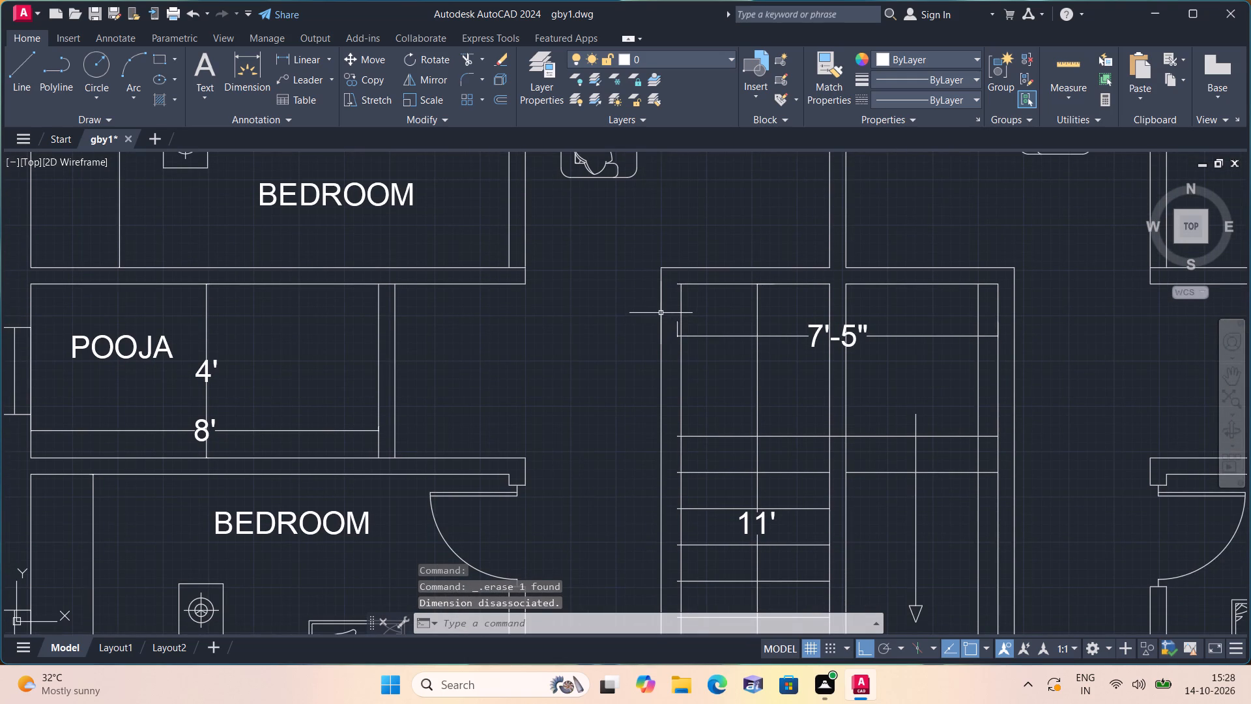
scroll(643, 320, down, 2)
key(Delete)
Delete the inner and outer face lines of the staircase's east side wall.
scroll(670, 310, up, 1)
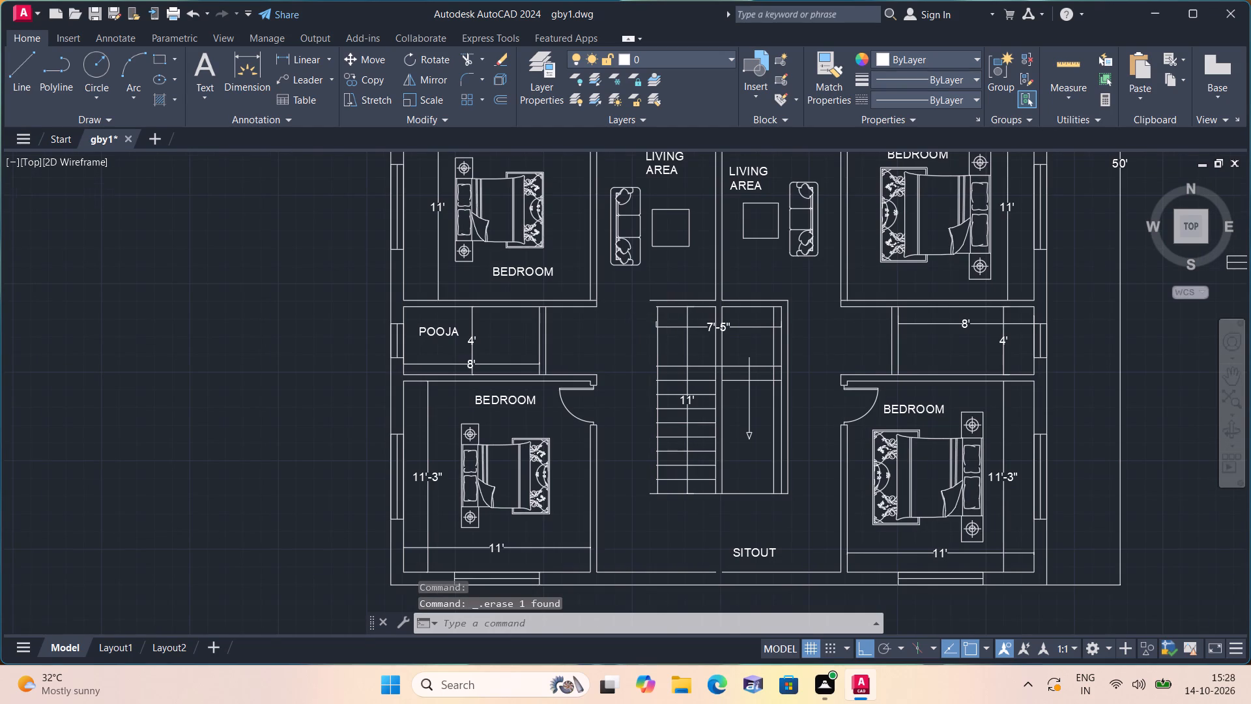
scroll(852, 339, up, 3)
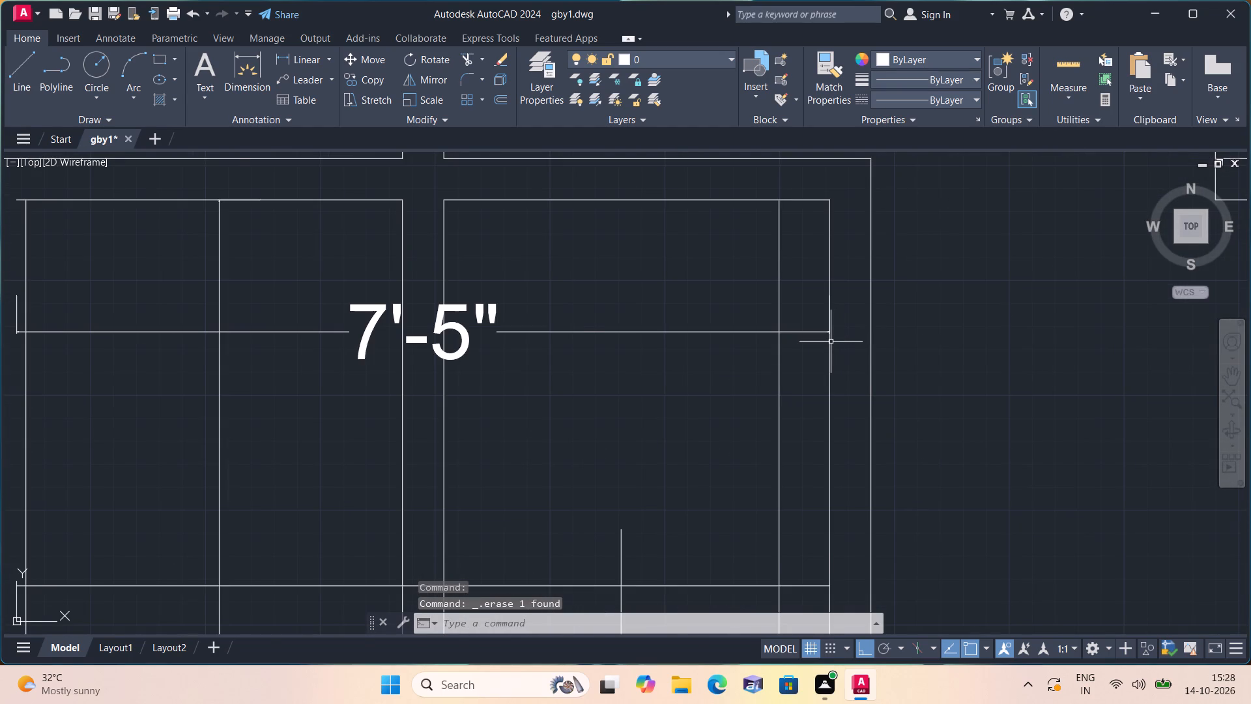
scroll(831, 342, down, 1)
click(829, 342)
click(857, 342)
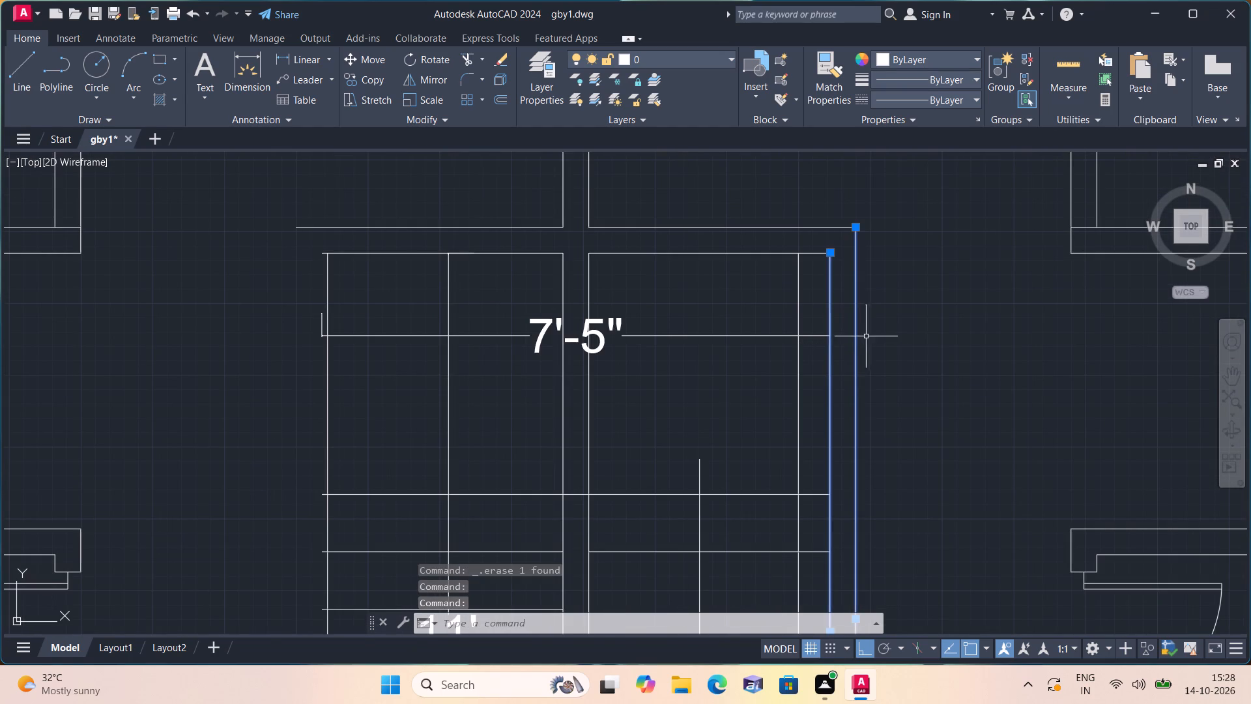
key(Delete)
Delete the 7'-5" overall width dimension at the staircase's north end.
scroll(872, 323, down, 1)
click(779, 344)
click(755, 318)
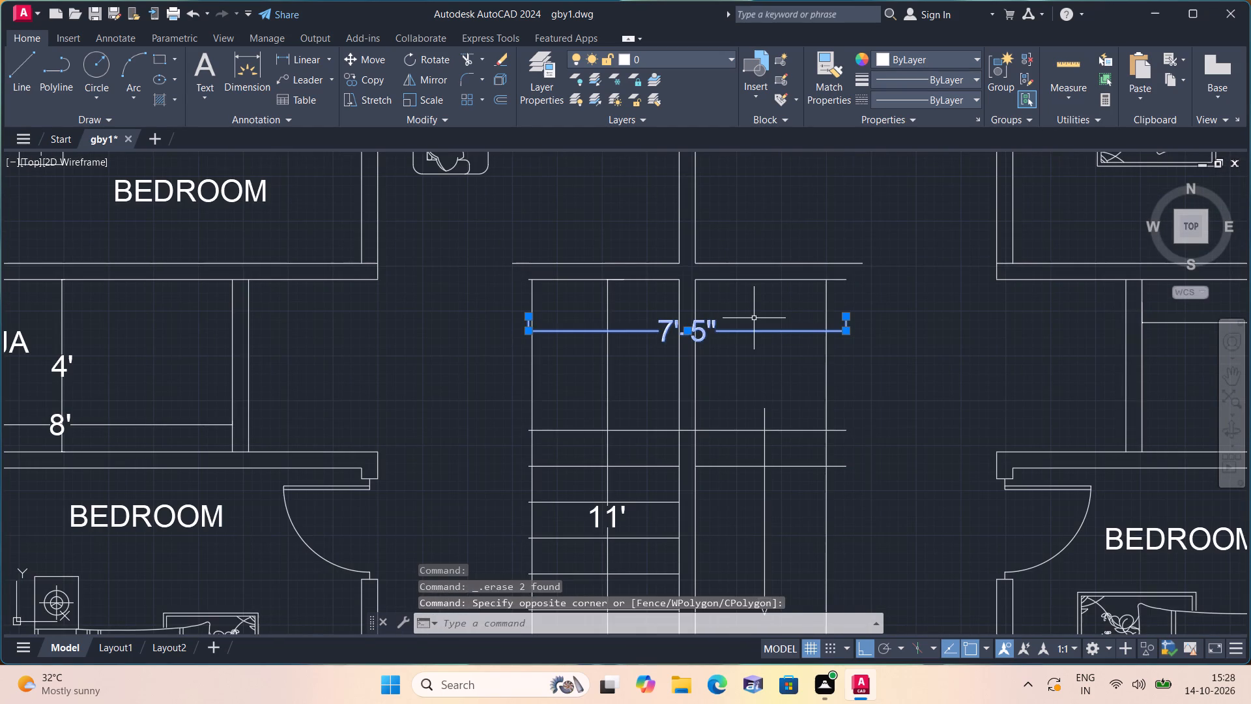
key(Delete)
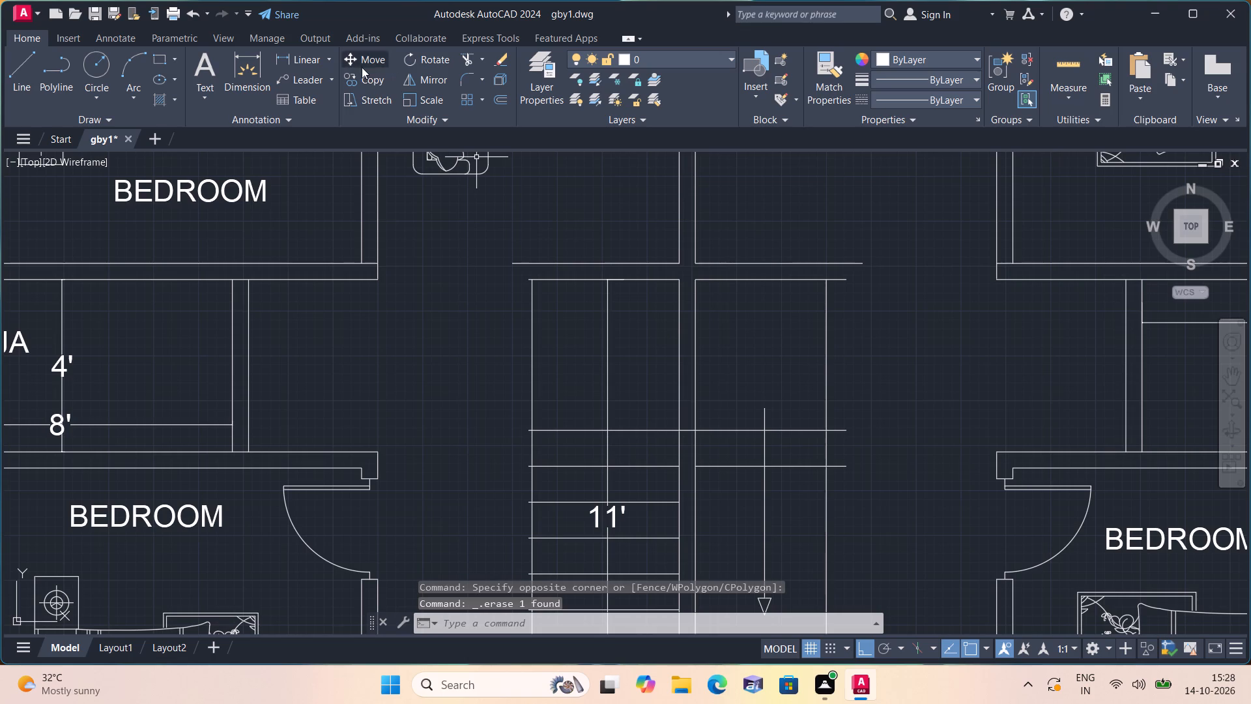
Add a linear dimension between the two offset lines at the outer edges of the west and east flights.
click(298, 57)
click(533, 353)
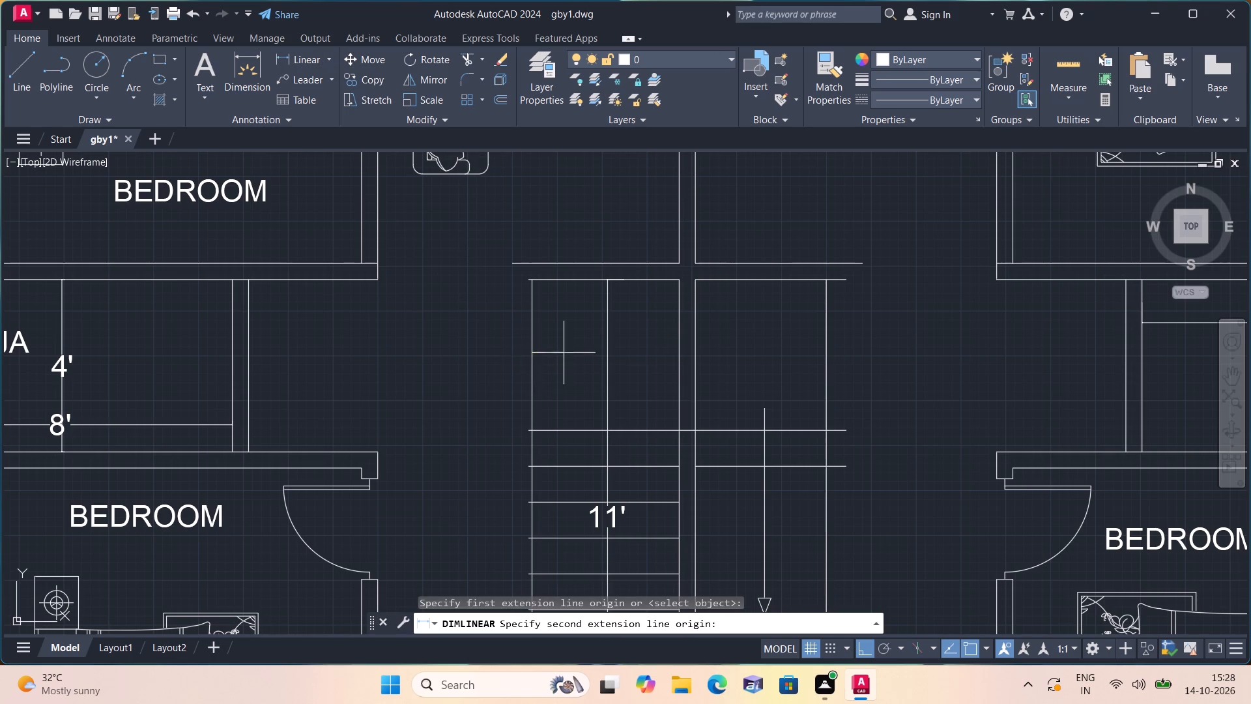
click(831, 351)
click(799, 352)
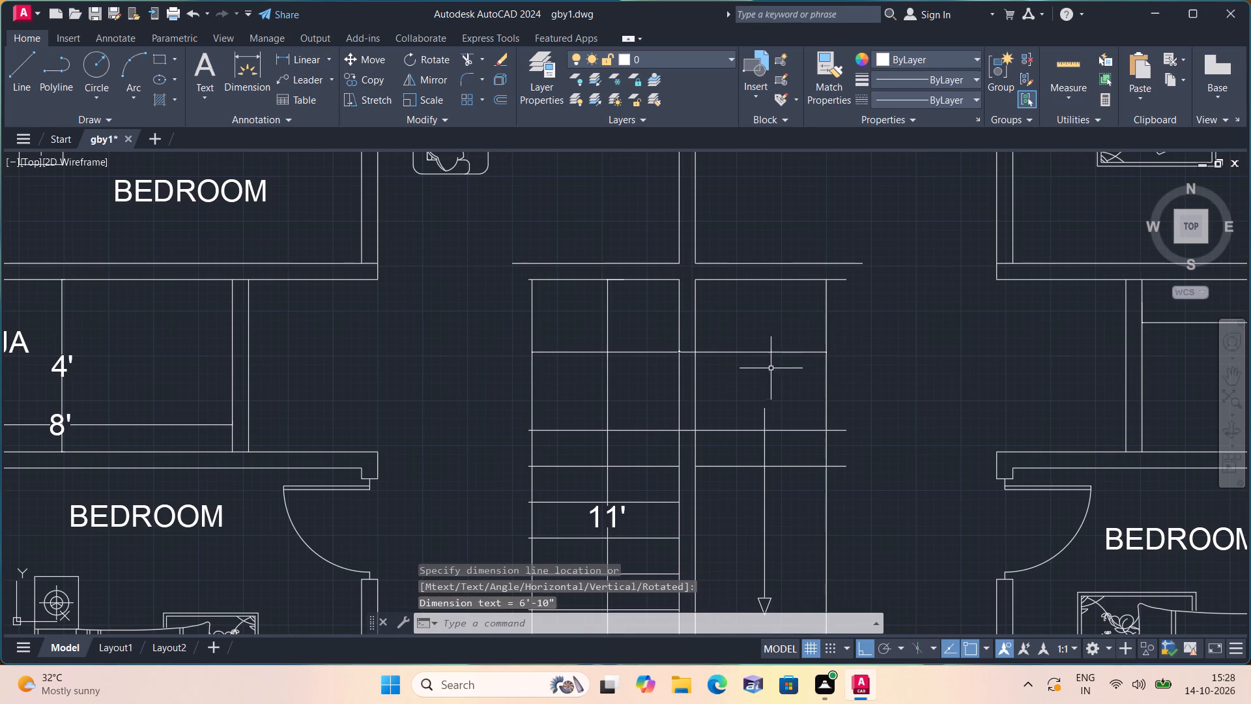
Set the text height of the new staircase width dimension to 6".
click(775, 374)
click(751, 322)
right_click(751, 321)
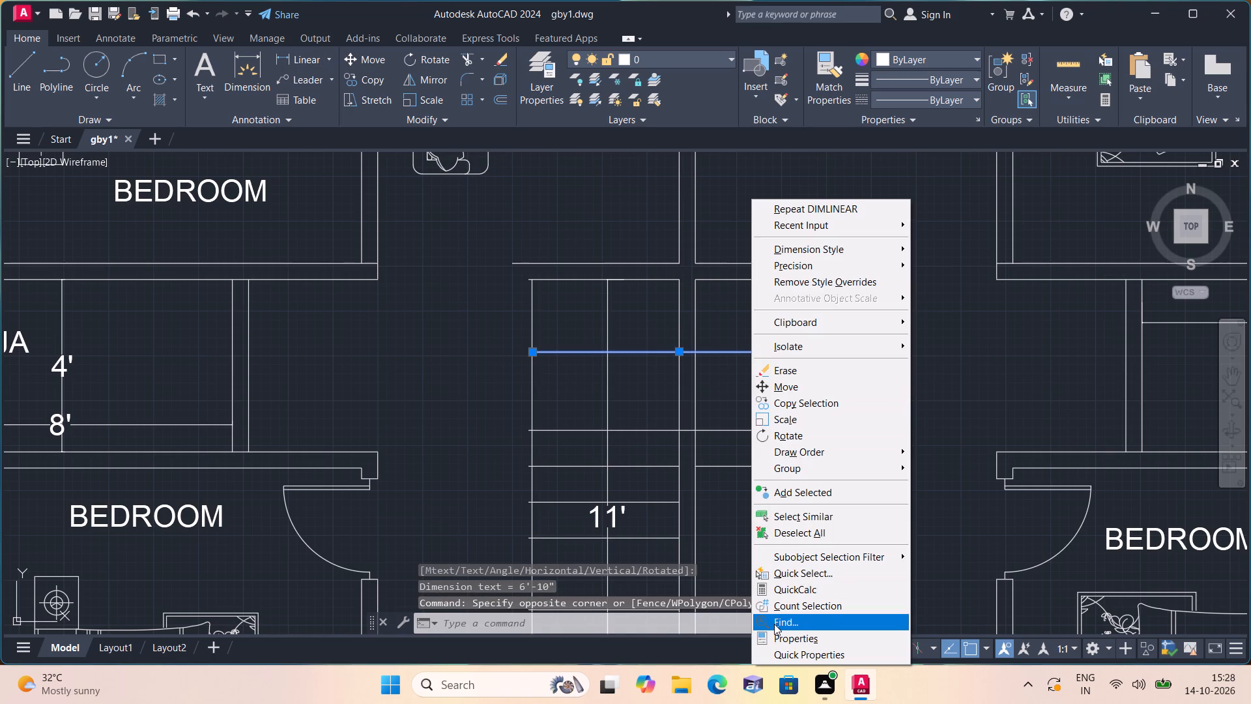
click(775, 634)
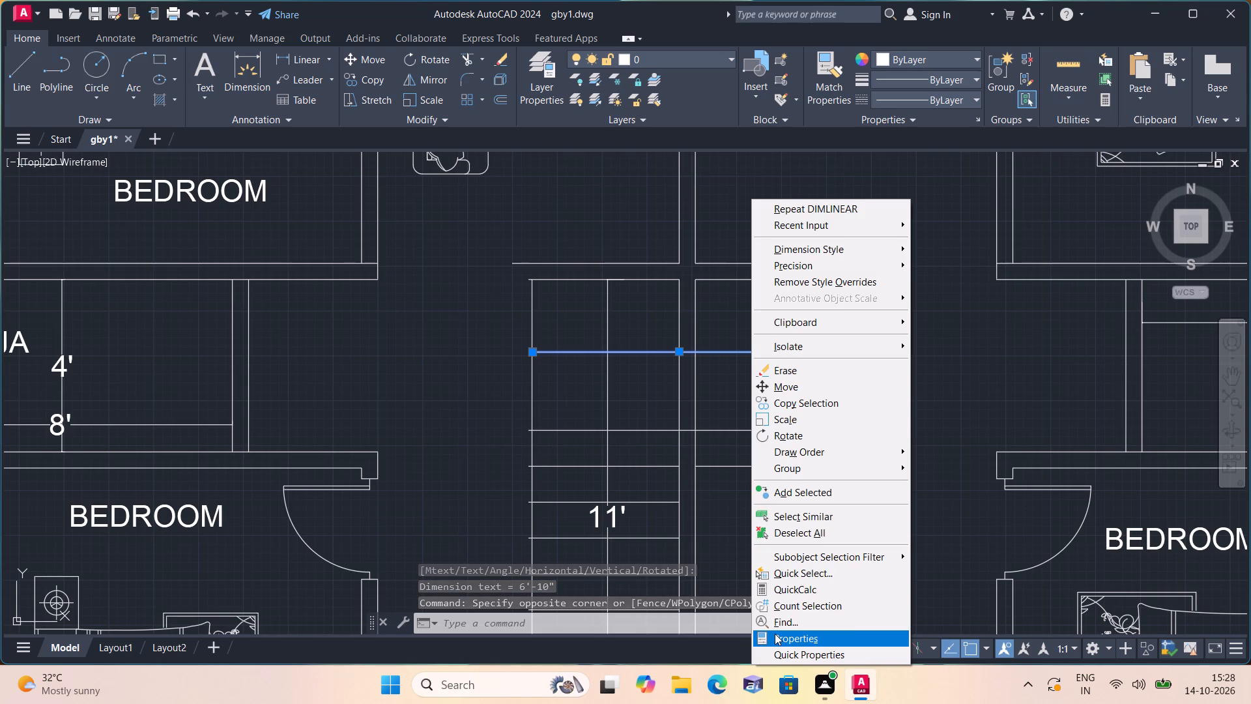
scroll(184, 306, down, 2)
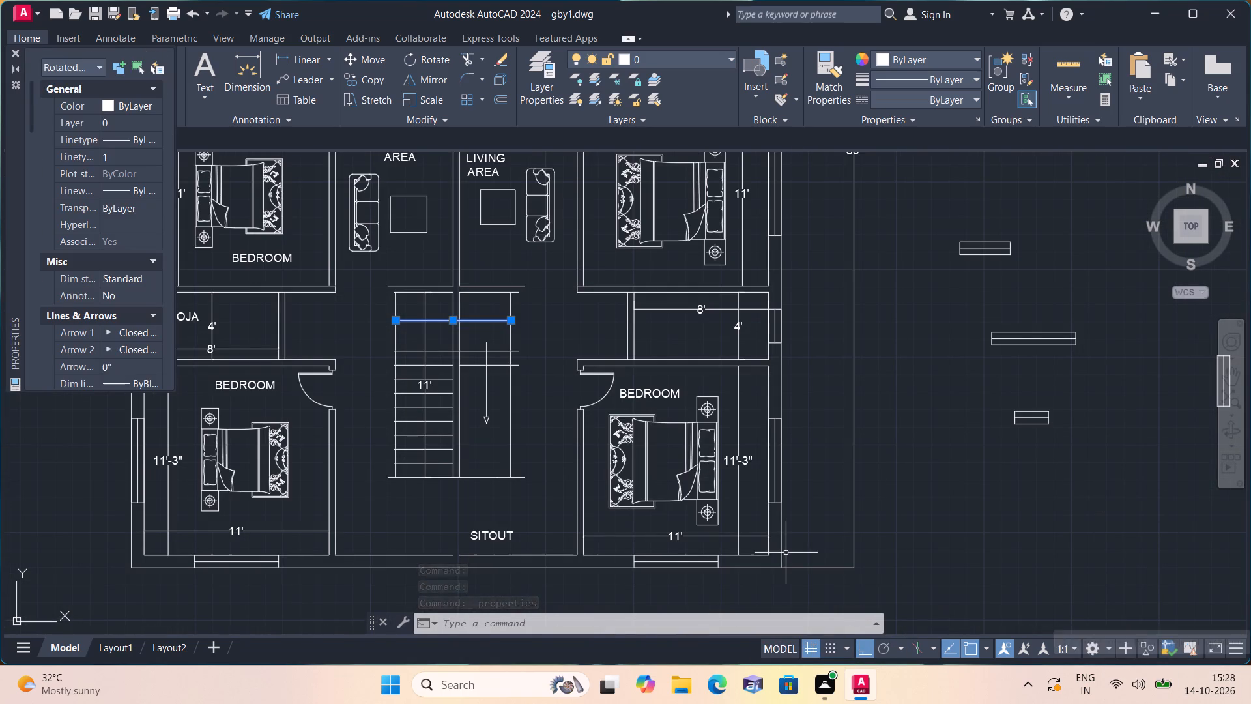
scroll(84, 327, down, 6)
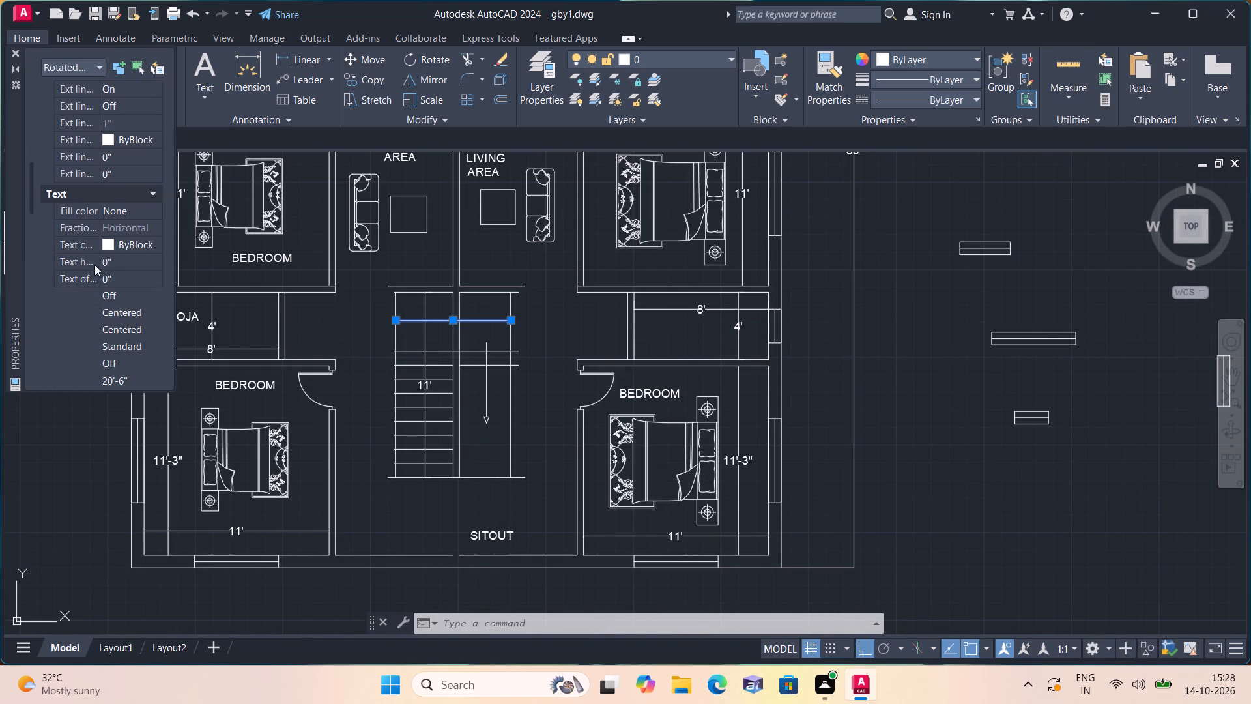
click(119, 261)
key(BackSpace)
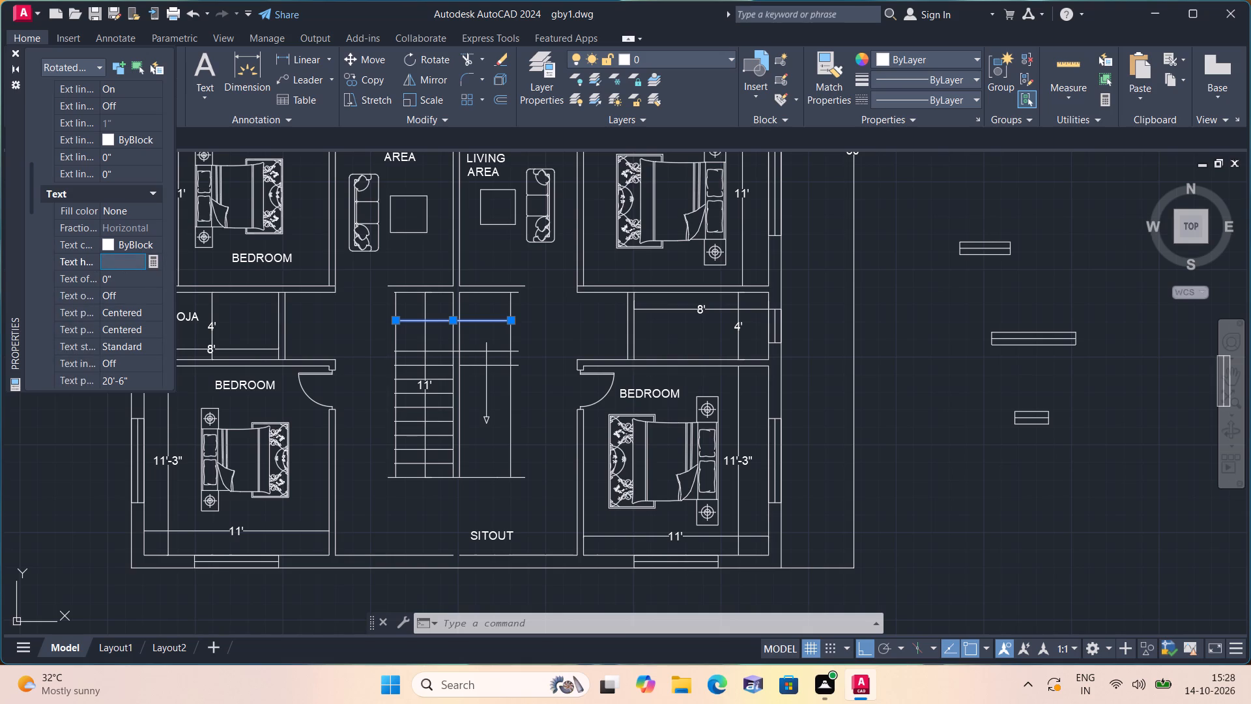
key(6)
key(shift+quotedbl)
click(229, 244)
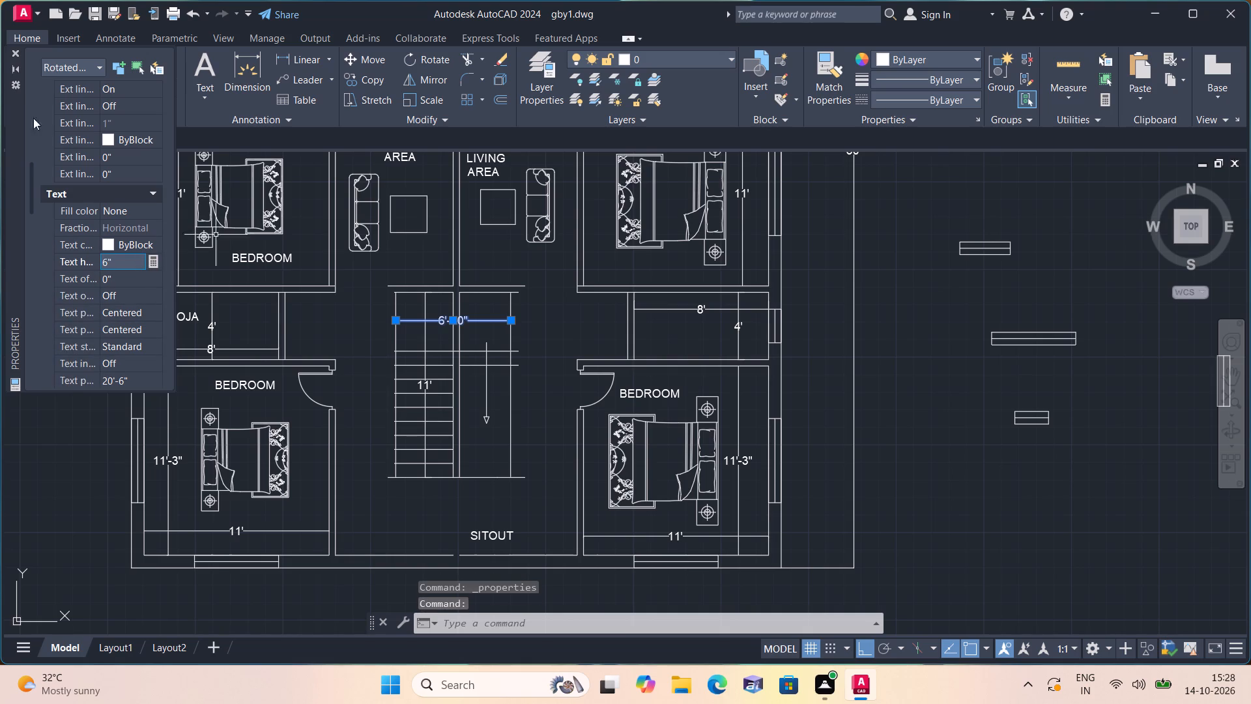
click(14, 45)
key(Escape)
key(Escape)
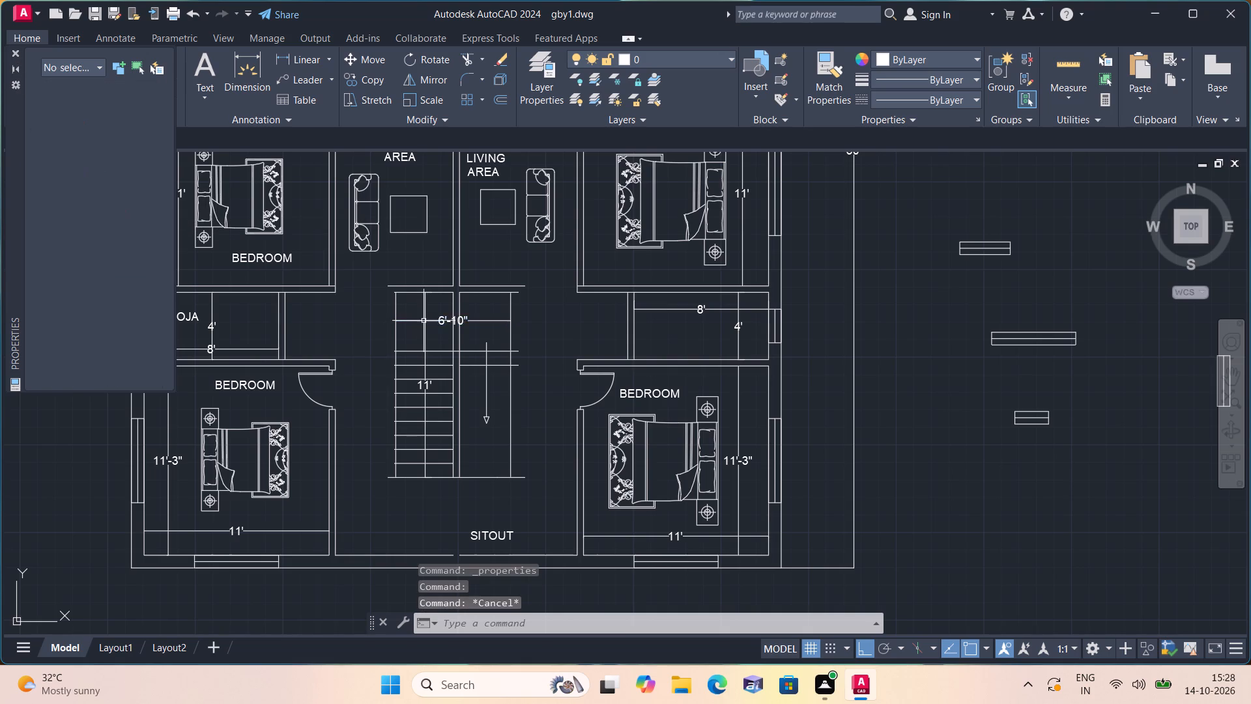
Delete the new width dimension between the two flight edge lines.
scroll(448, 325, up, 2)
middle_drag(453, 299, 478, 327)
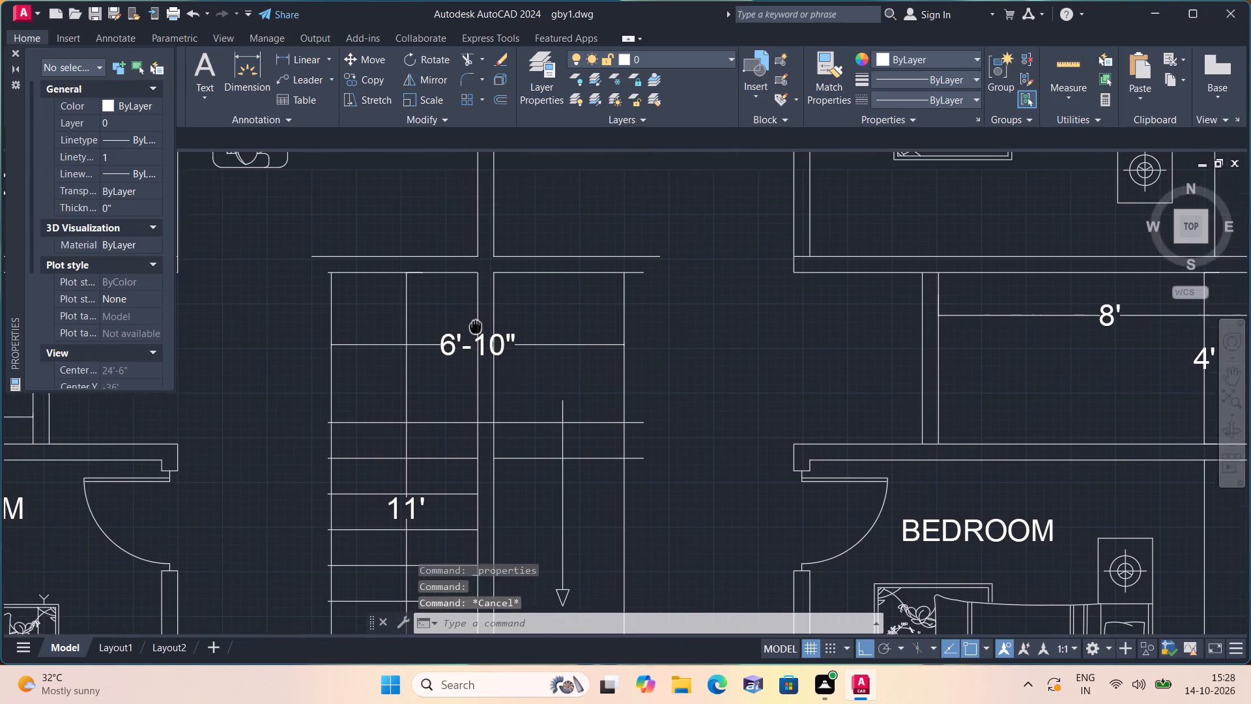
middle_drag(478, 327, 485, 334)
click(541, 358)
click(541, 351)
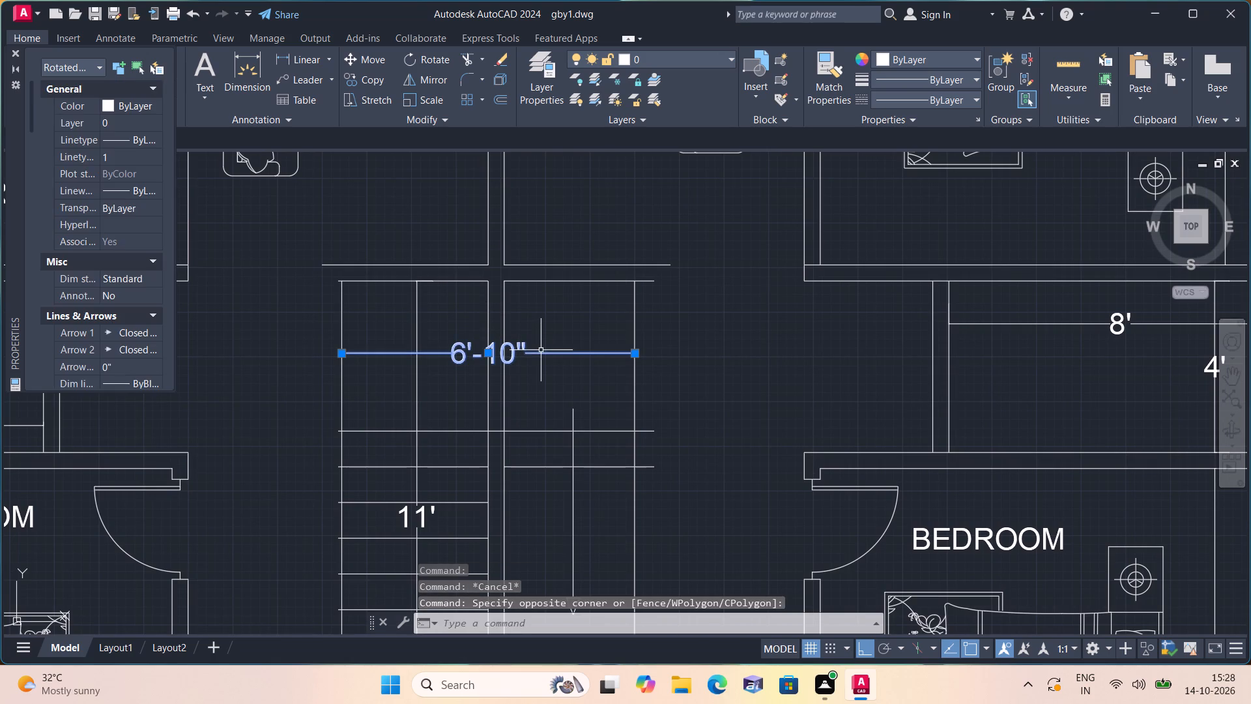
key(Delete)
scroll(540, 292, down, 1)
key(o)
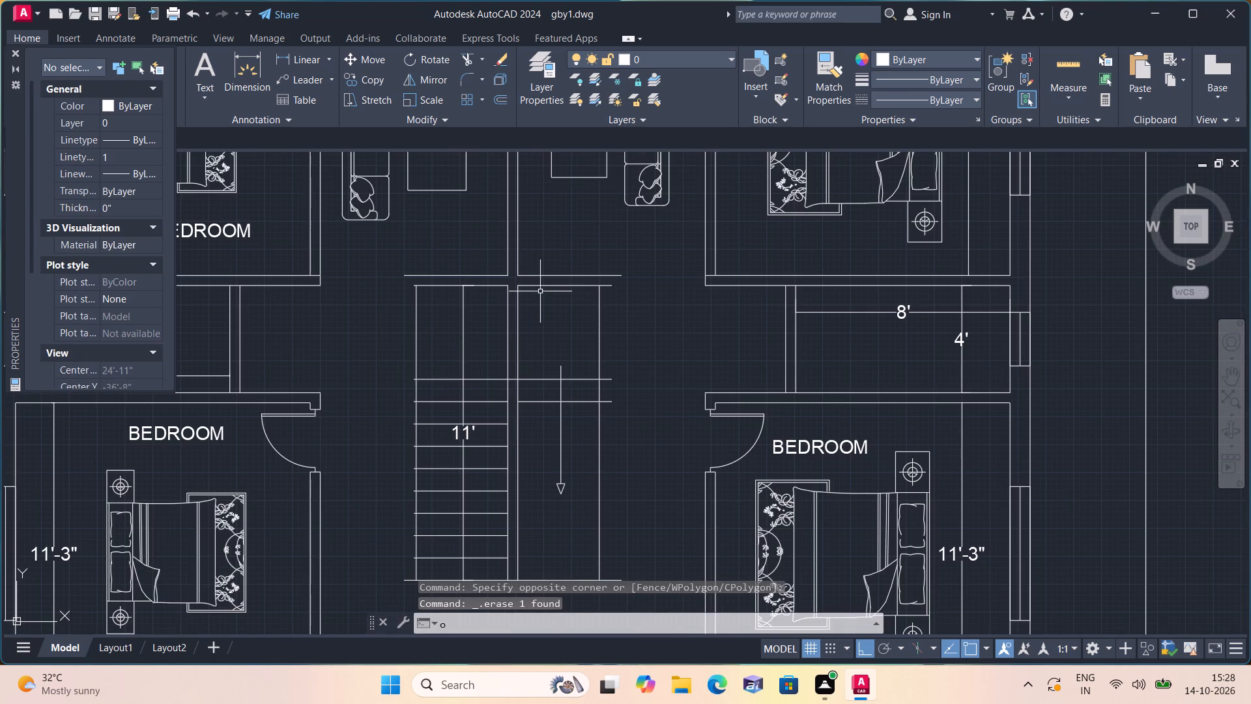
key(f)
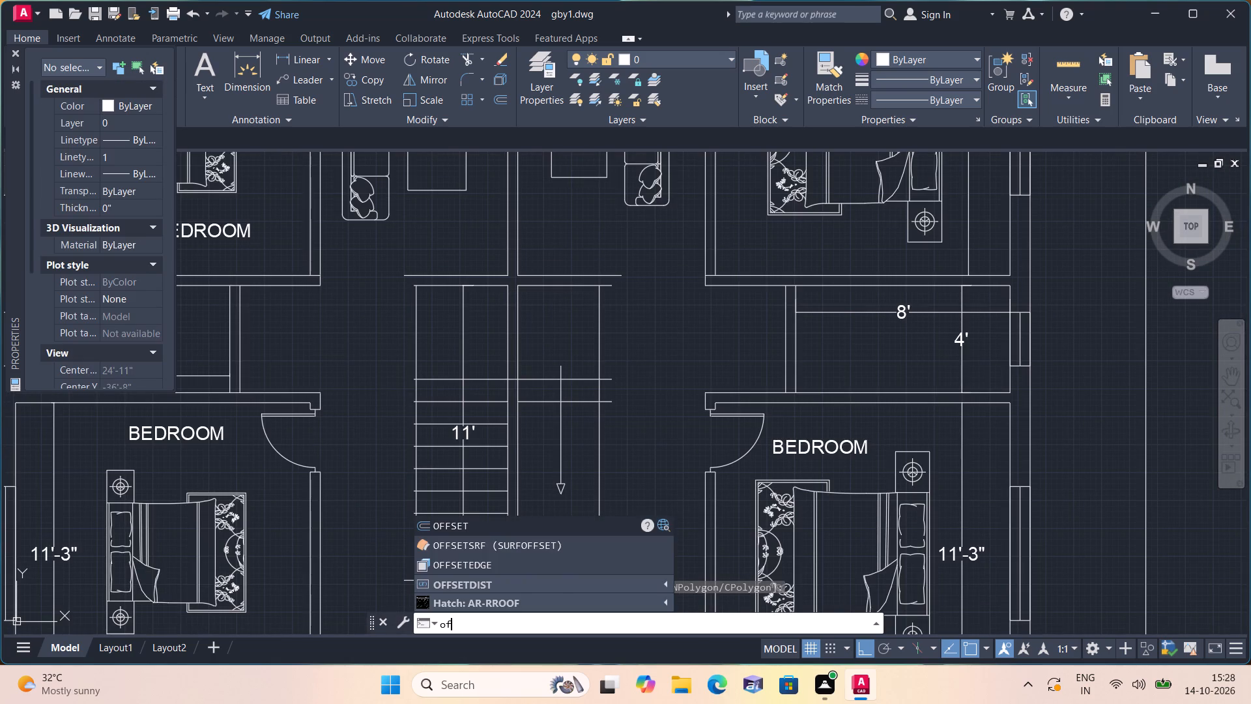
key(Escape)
Delete the two offset lines marking the outer edges of the west and east flights.
click(626, 340)
click(577, 317)
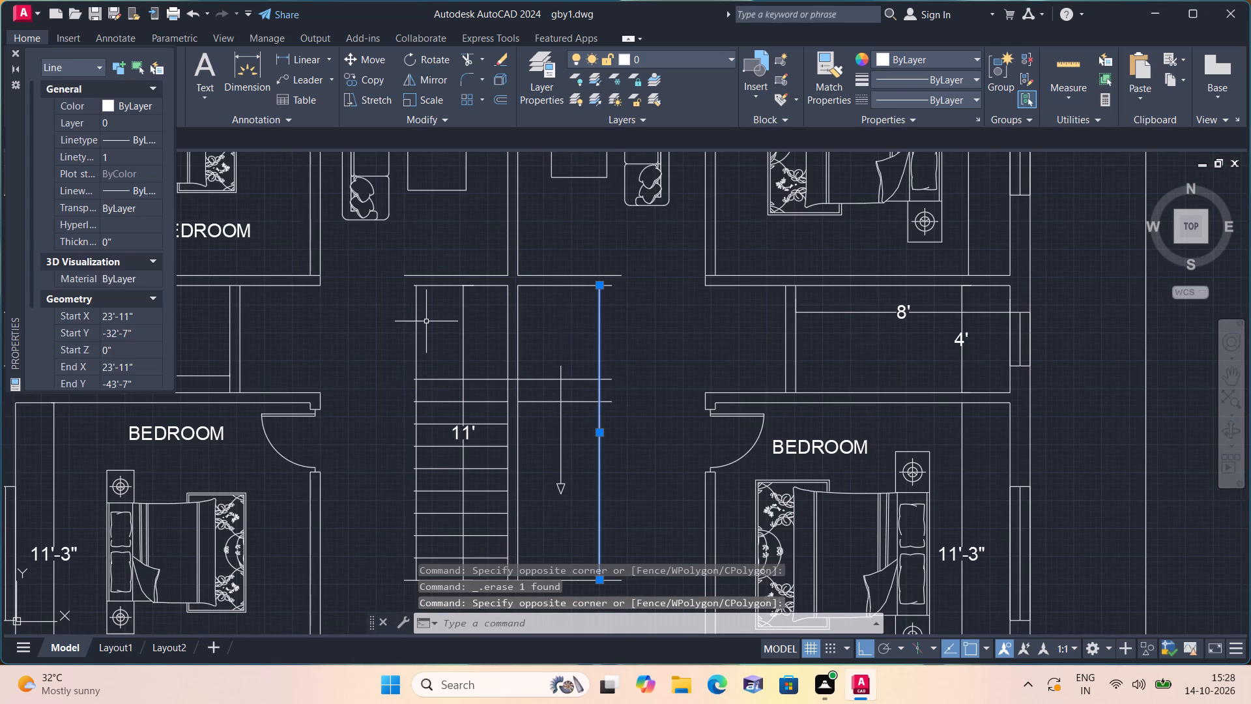
click(427, 326)
click(390, 302)
key(Delete)
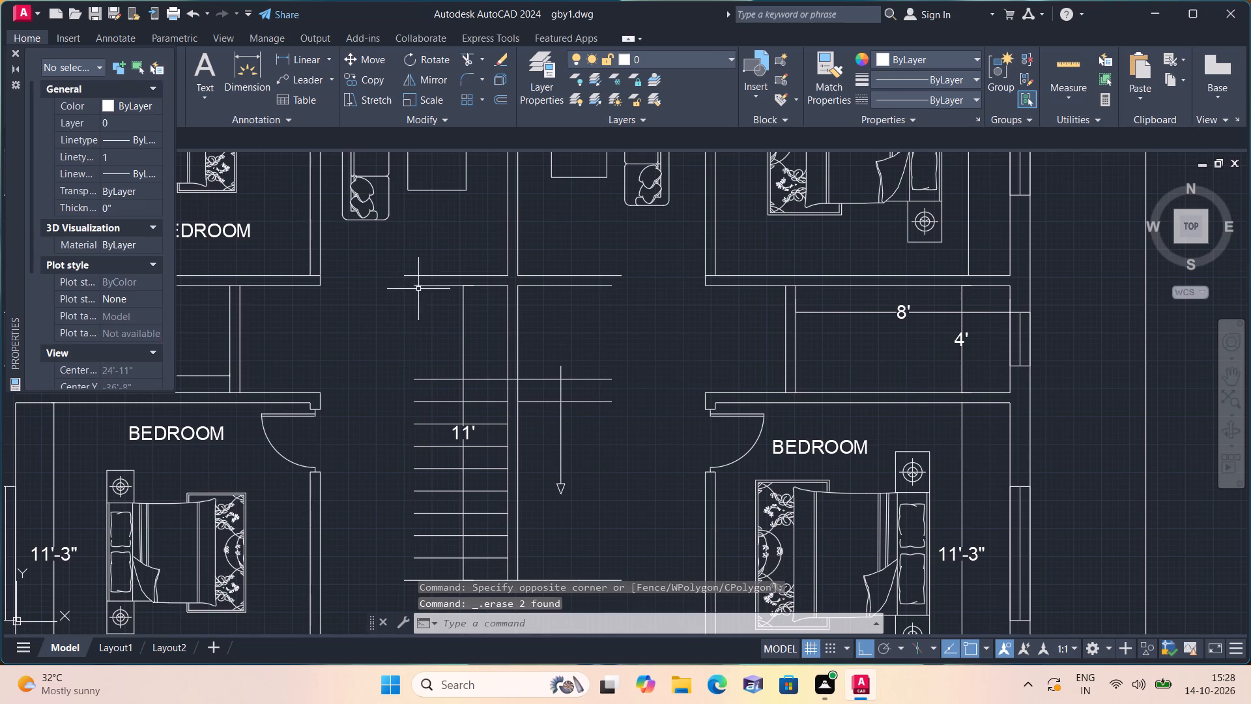
Offset the staircase's central wall's west face 3'5" to the west, across the west flight.
text(off 3'5")
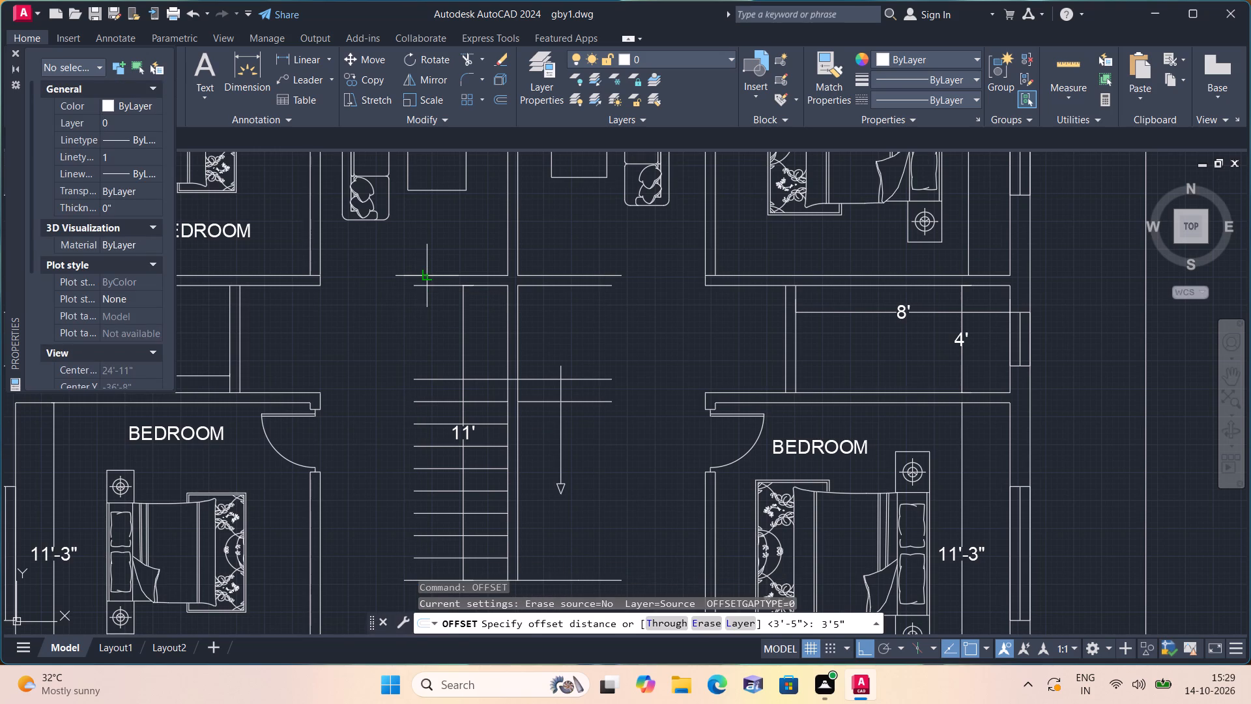
key(space)
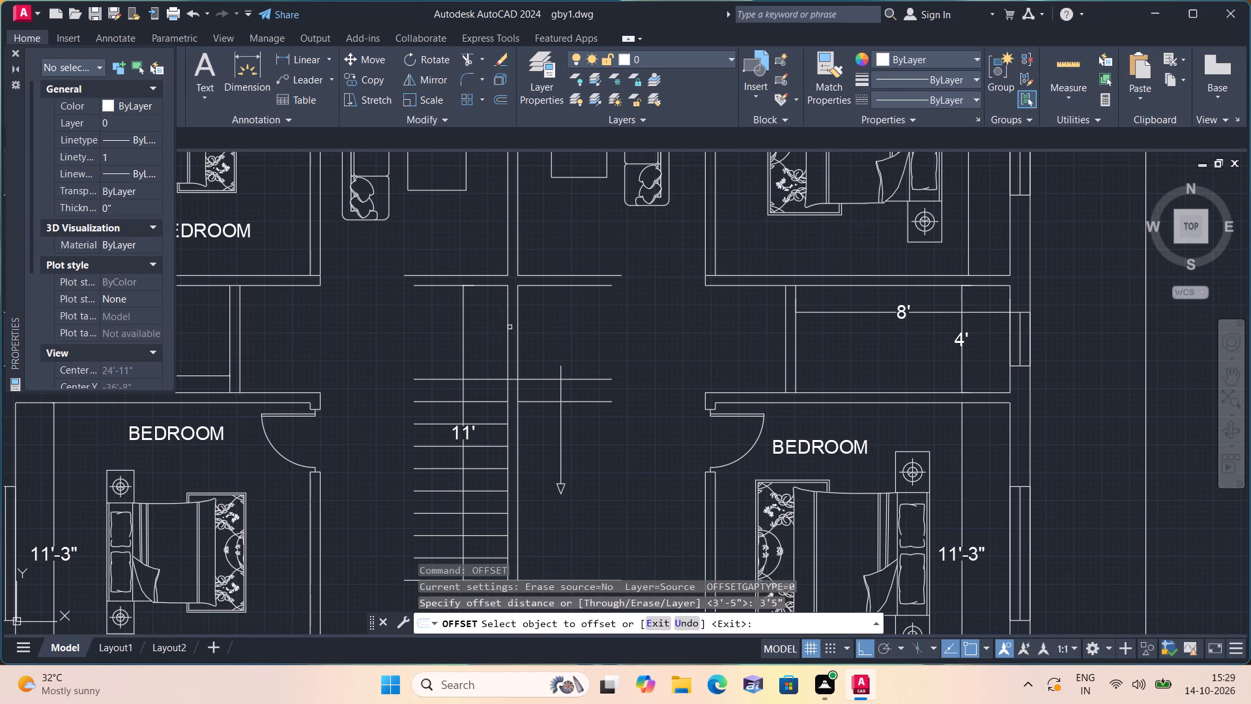
click(506, 318)
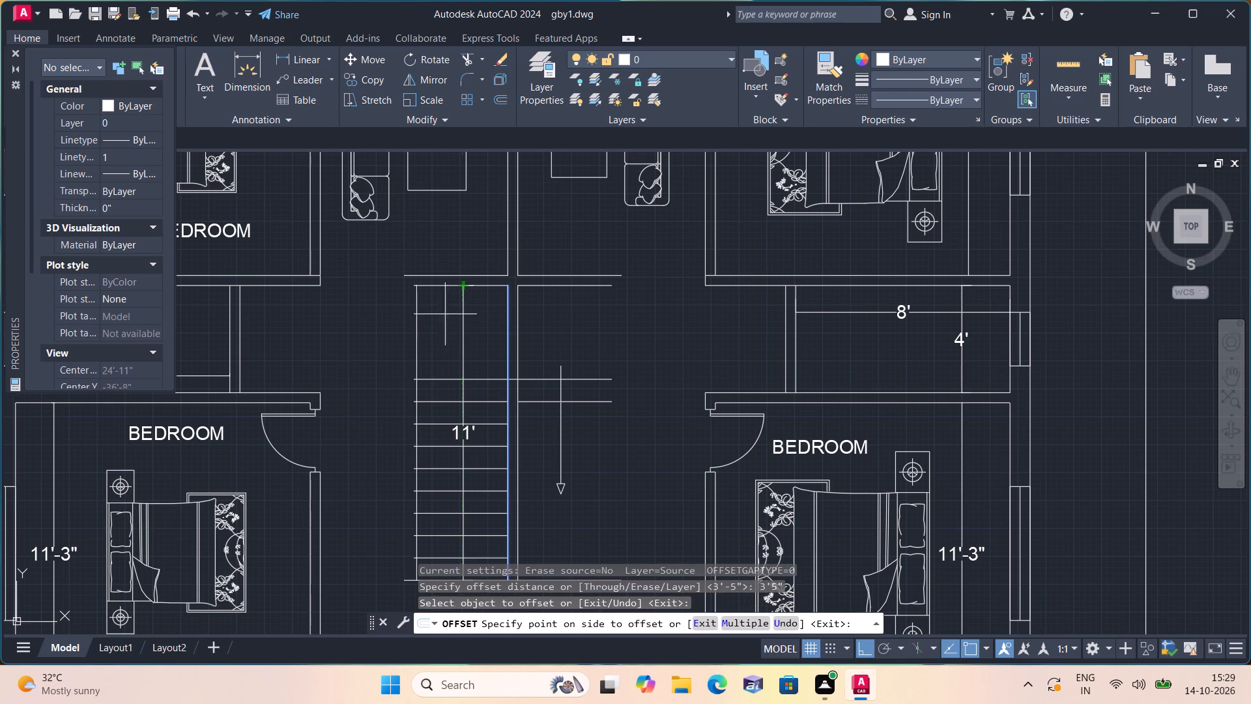
click(401, 312)
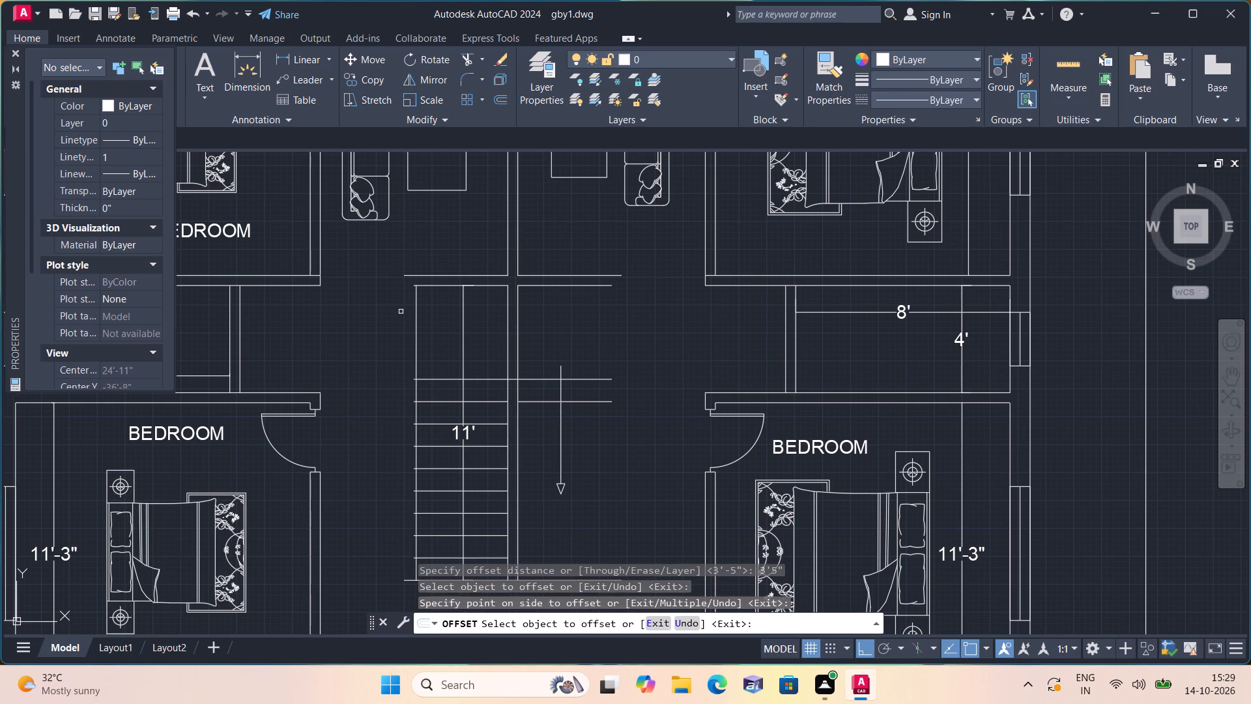
key(space)
Offset the staircase's central wall's east face 3'-5" to the east, across the east flight.
key(space)
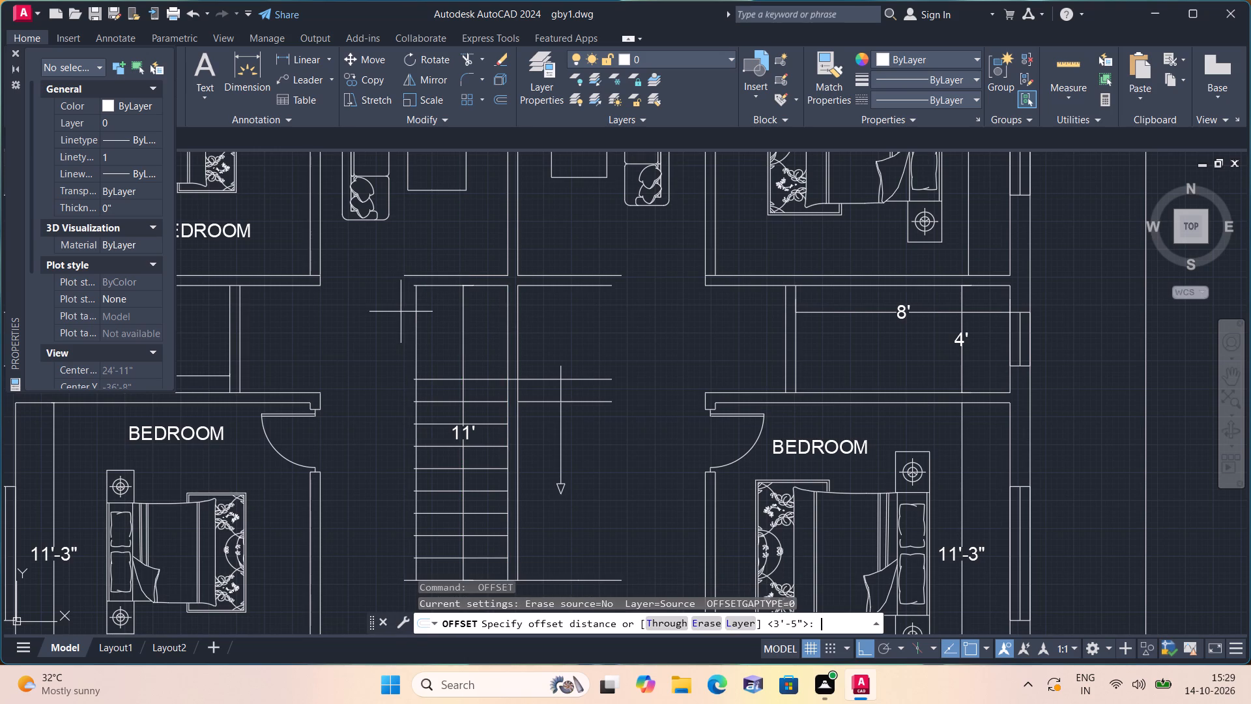
key(space)
click(517, 336)
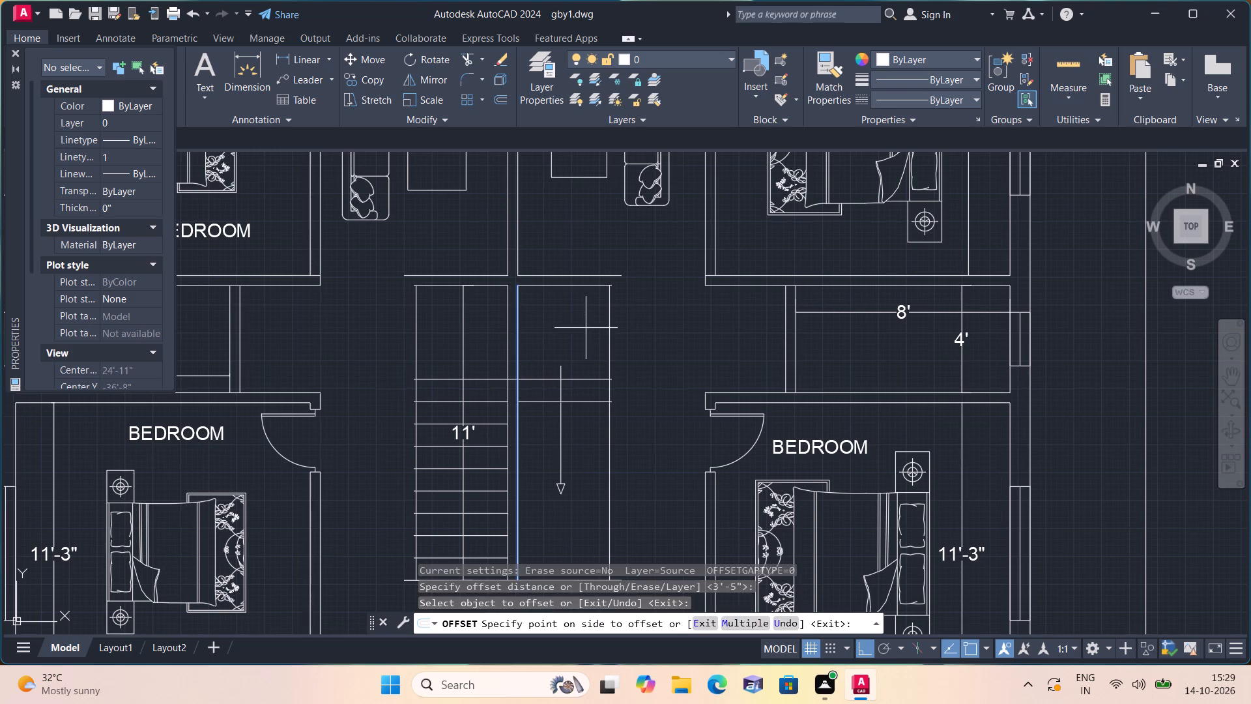
click(590, 327)
key(space)
Measure the overall width between the two new flight edge lines with a temporary linear dimension and erase it.
click(308, 54)
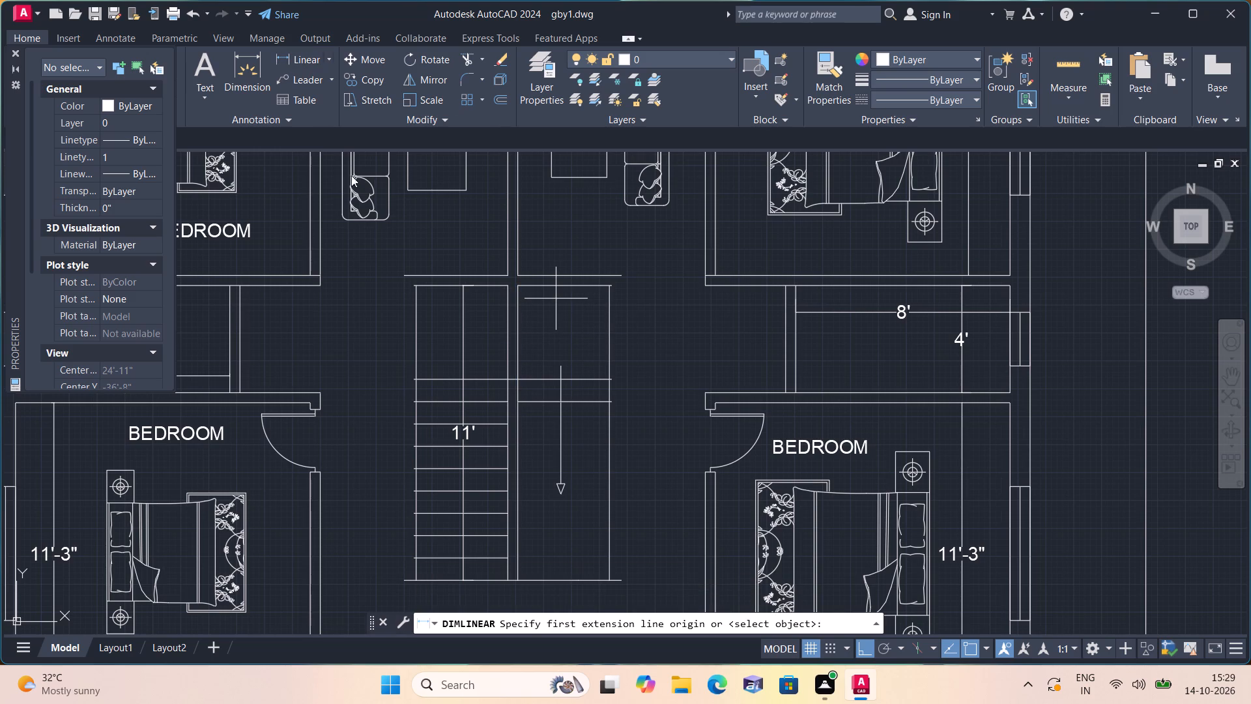
click(414, 336)
click(609, 333)
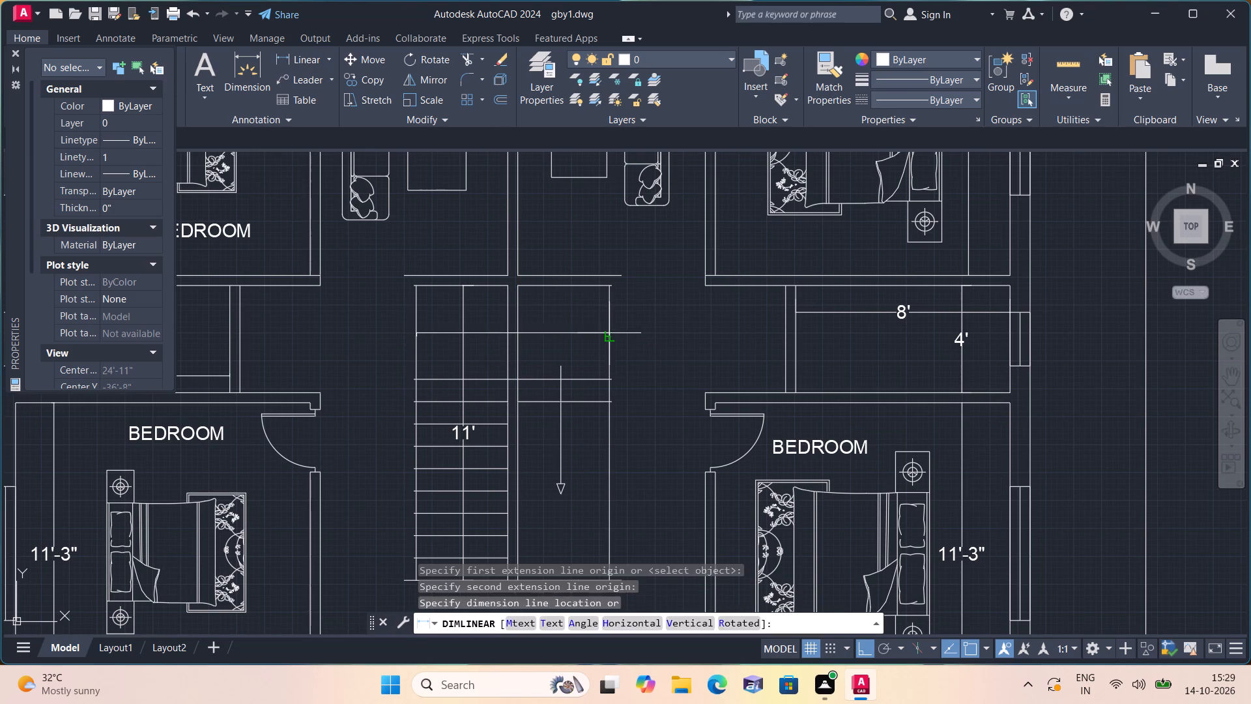
click(595, 325)
scroll(577, 332, up, 2)
drag(577, 332, 560, 305)
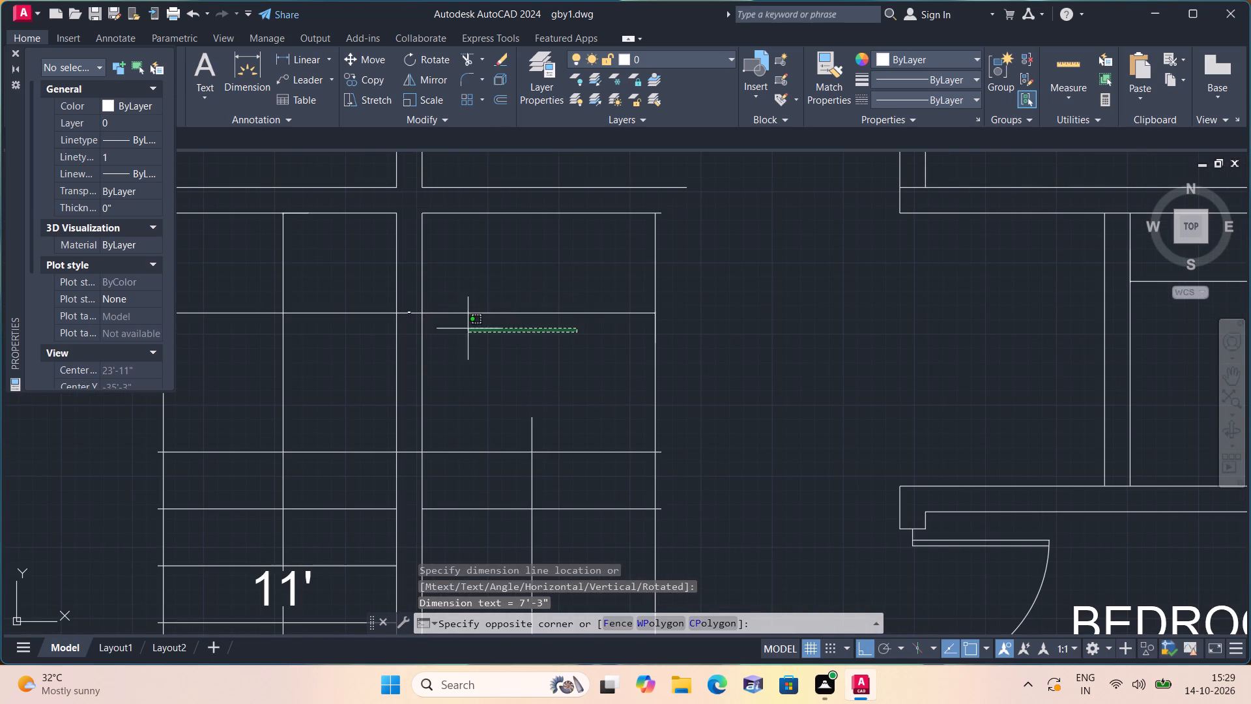
click(495, 334)
scroll(414, 311, up, 6)
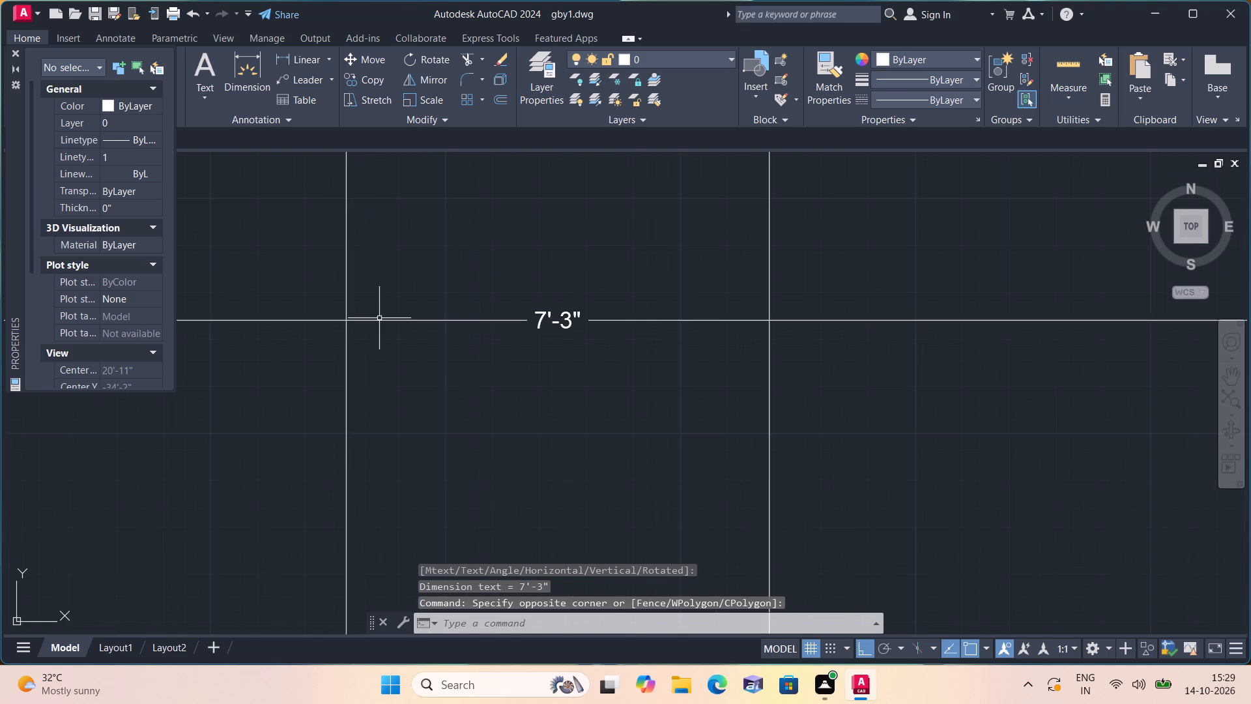
scroll(379, 318, down, 7)
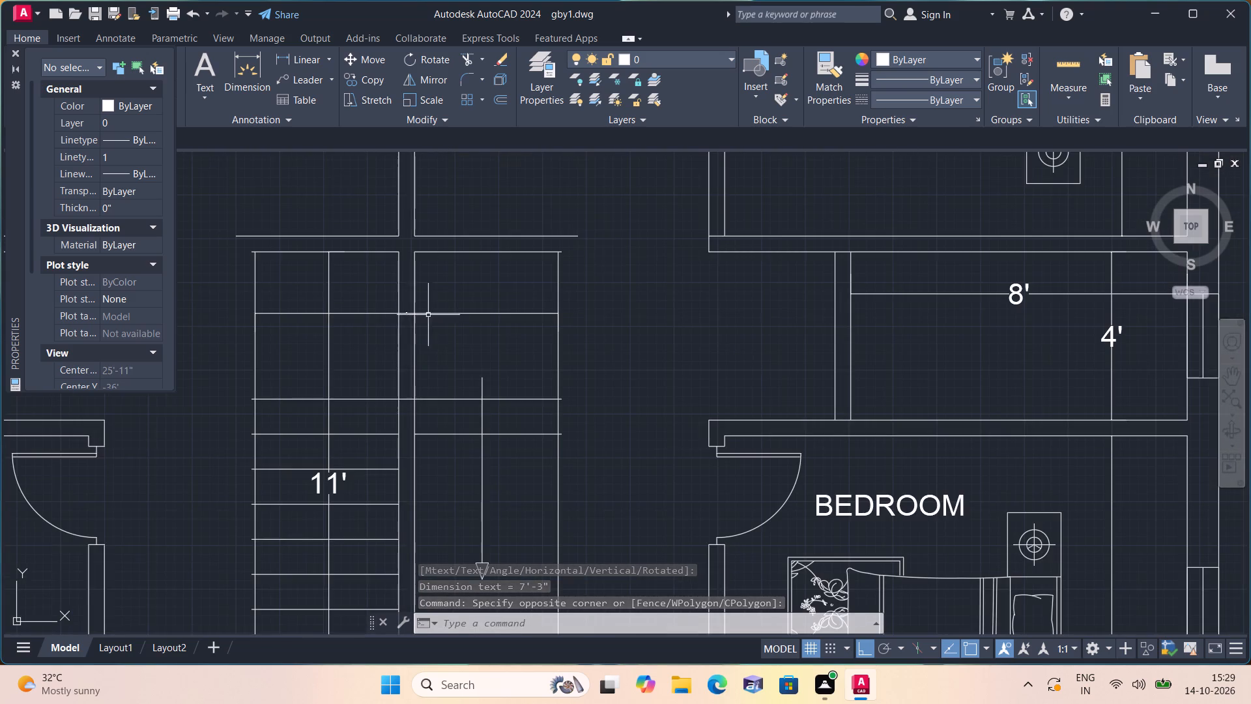
middle_drag(450, 326, 611, 416)
click(624, 410)
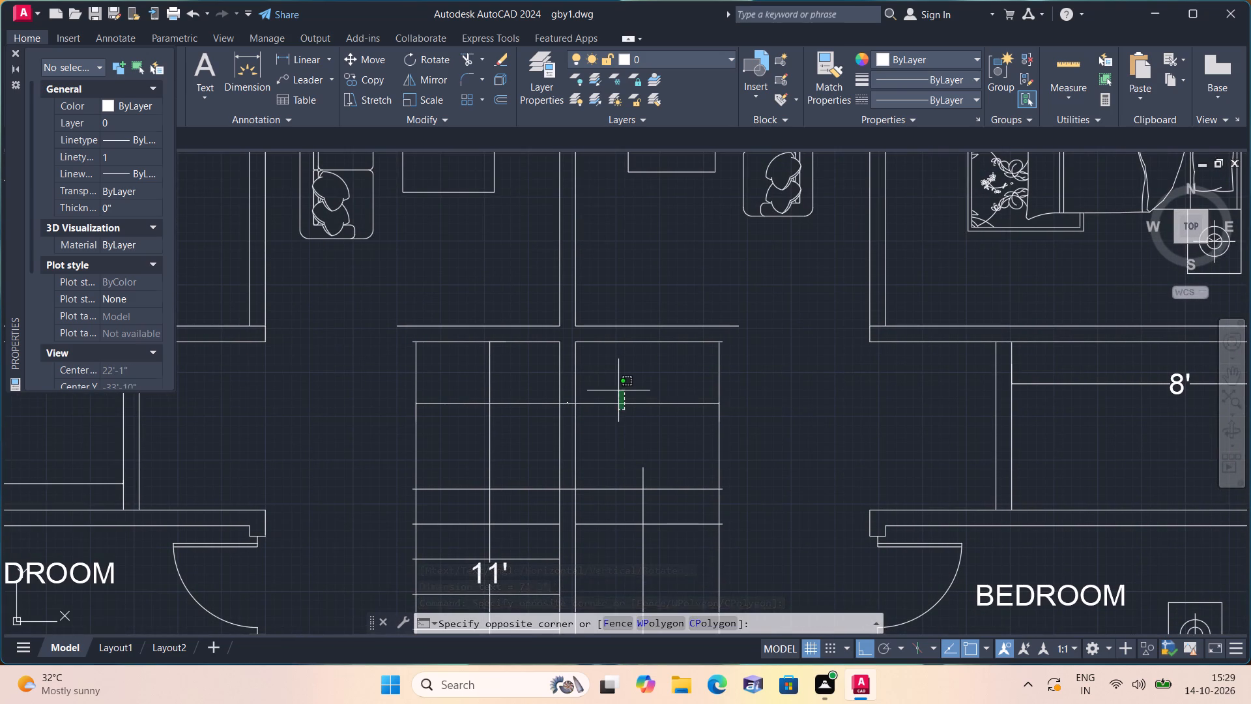
click(618, 390)
key(Delete)
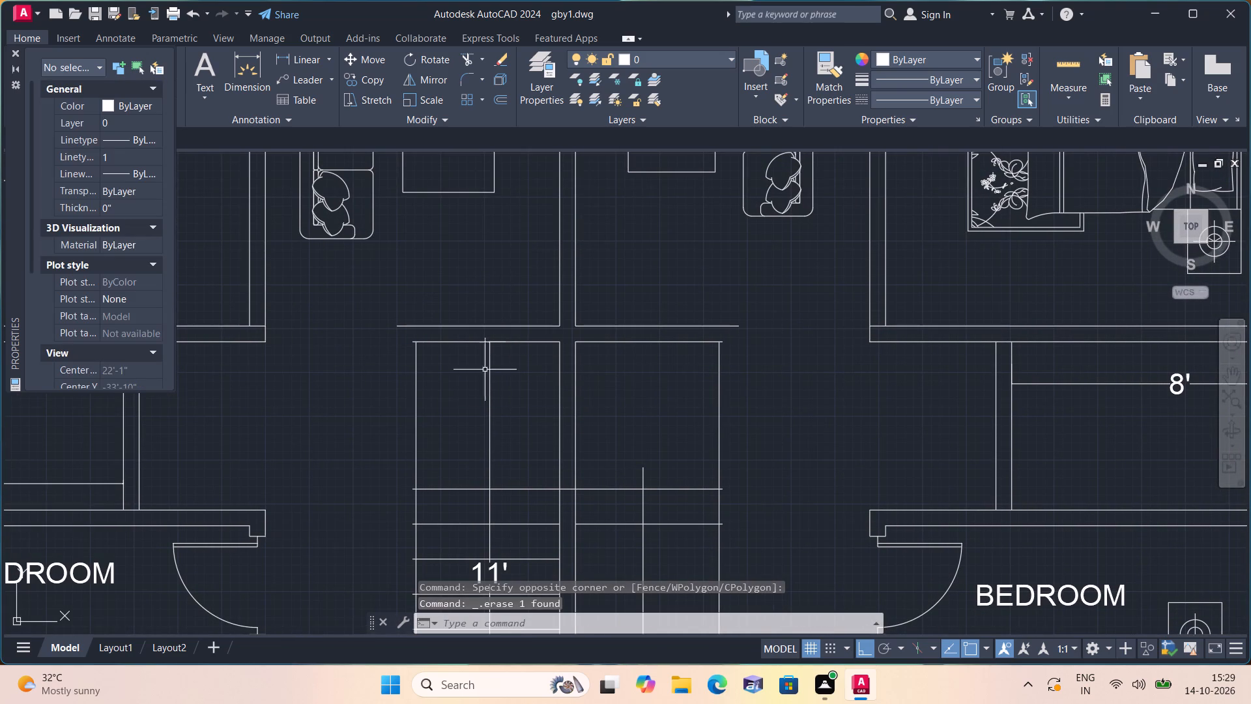
Select the offset line along the west flight's outer edge.
click(444, 418)
click(390, 372)
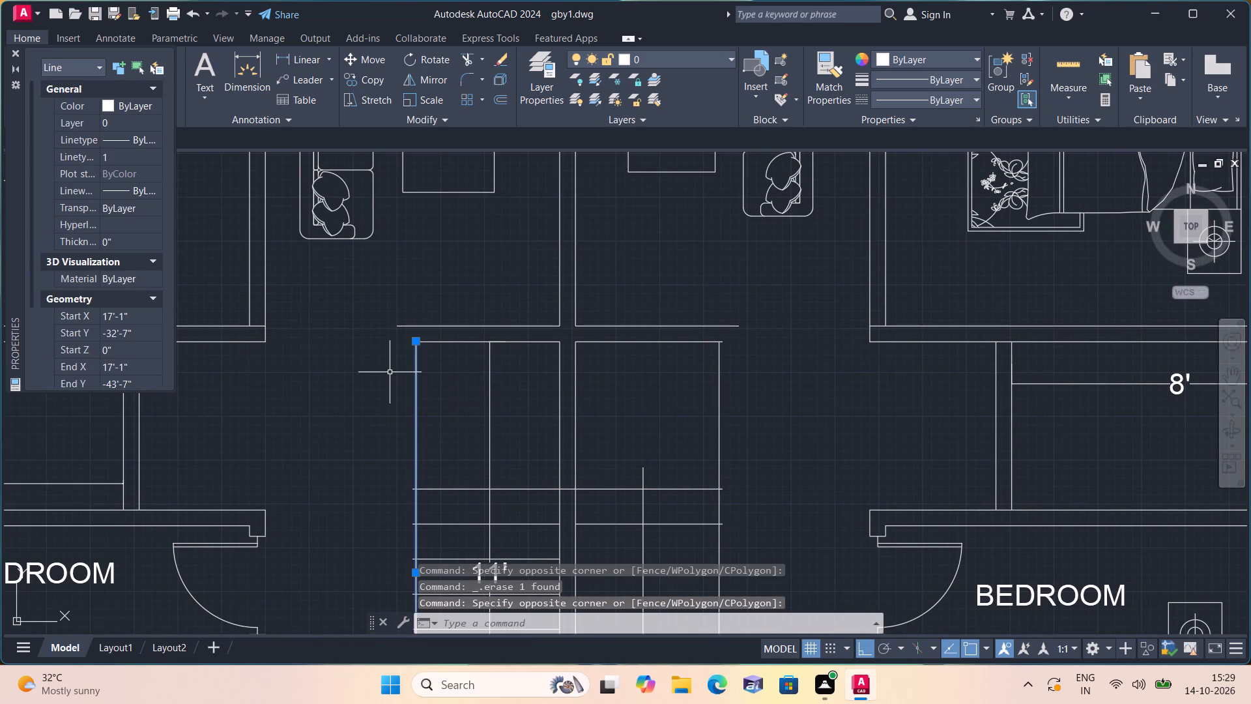
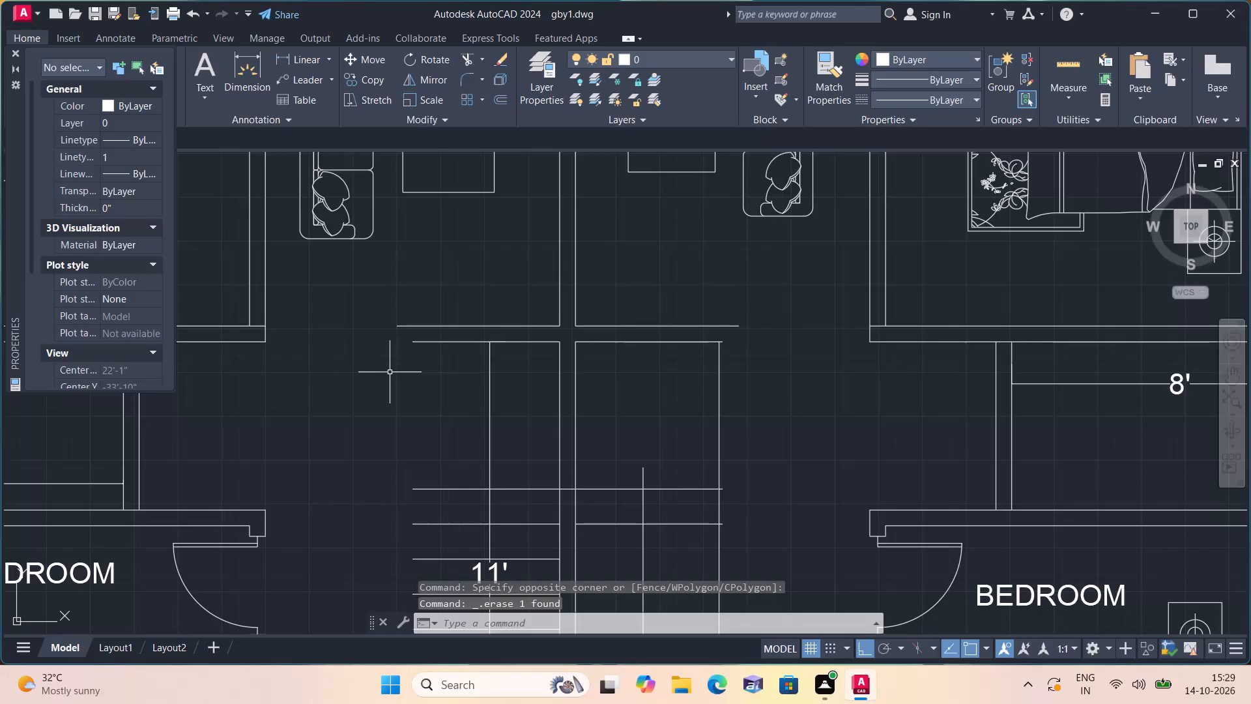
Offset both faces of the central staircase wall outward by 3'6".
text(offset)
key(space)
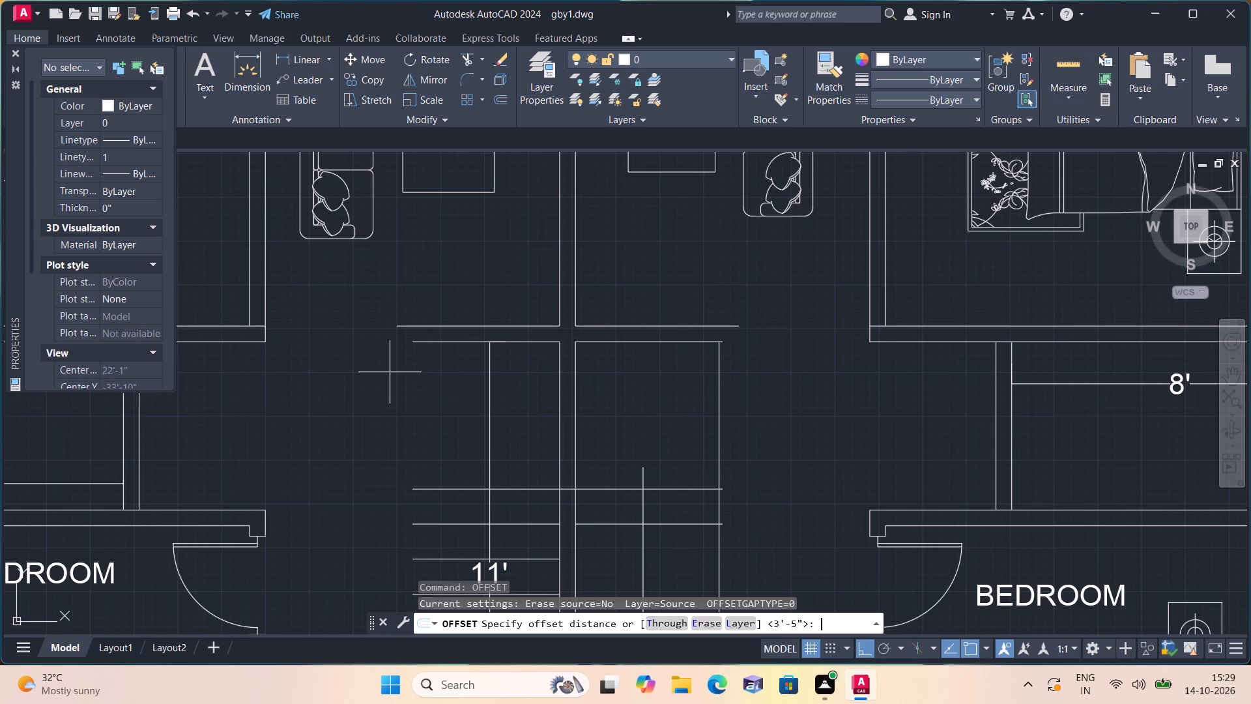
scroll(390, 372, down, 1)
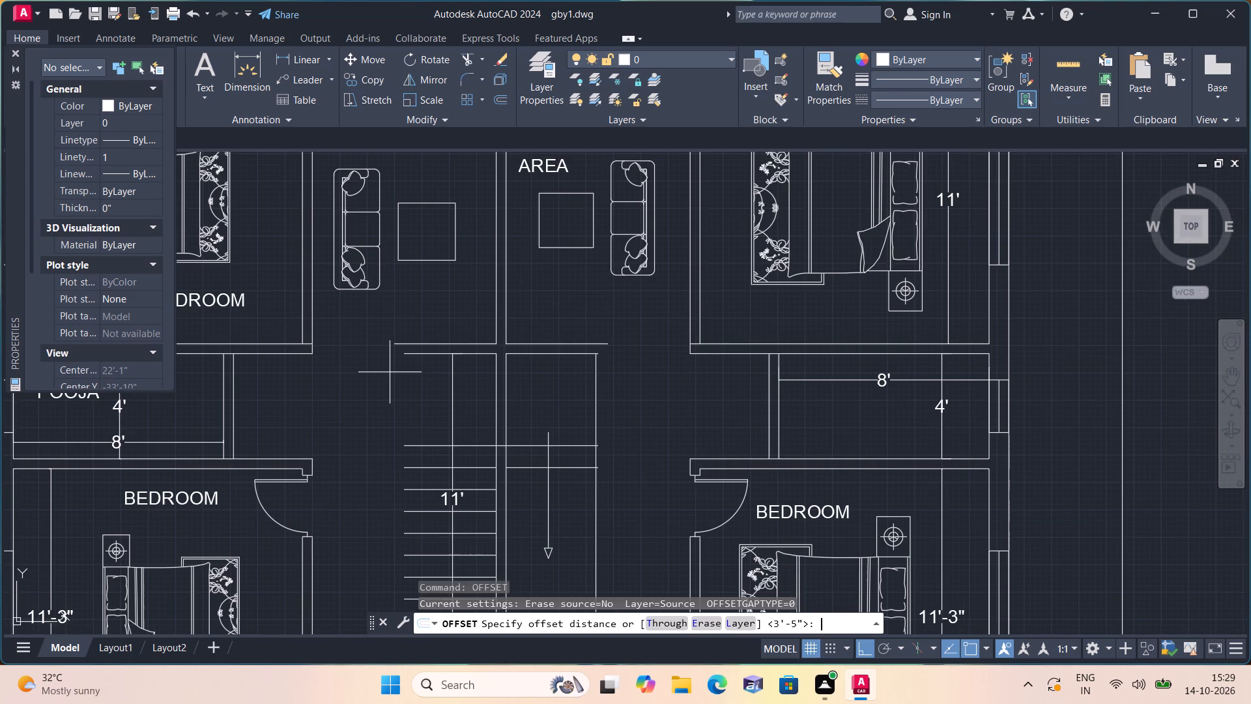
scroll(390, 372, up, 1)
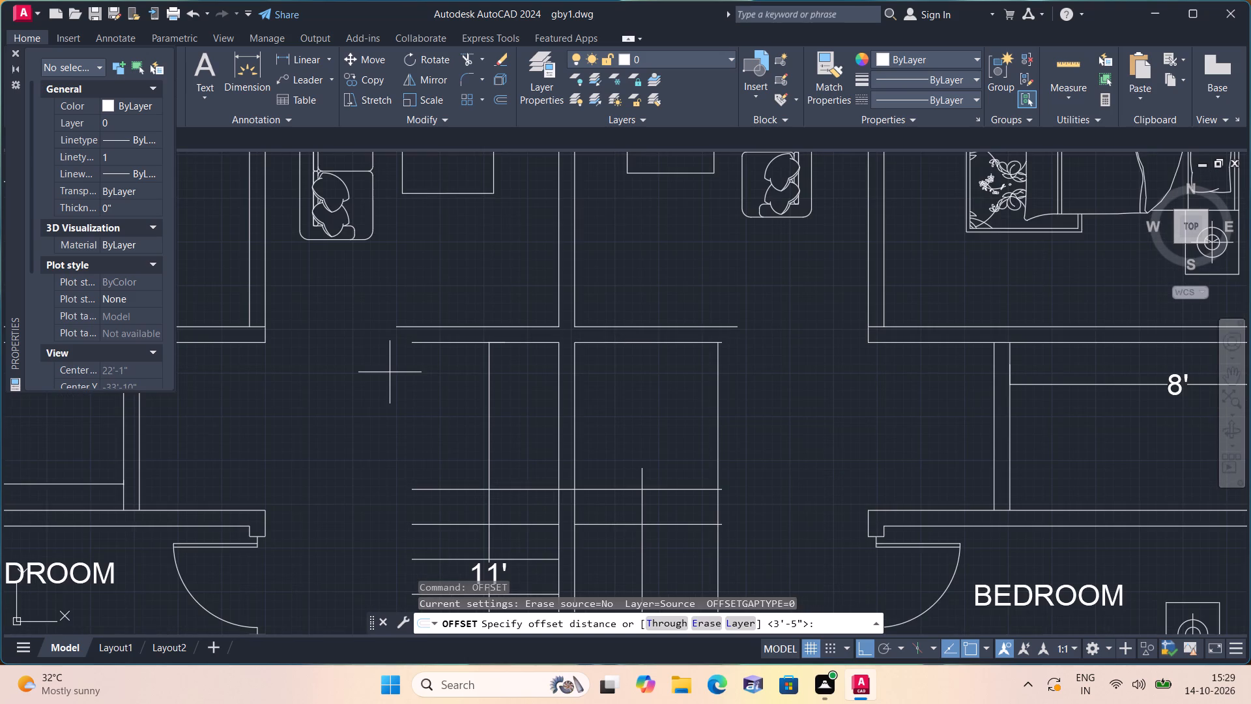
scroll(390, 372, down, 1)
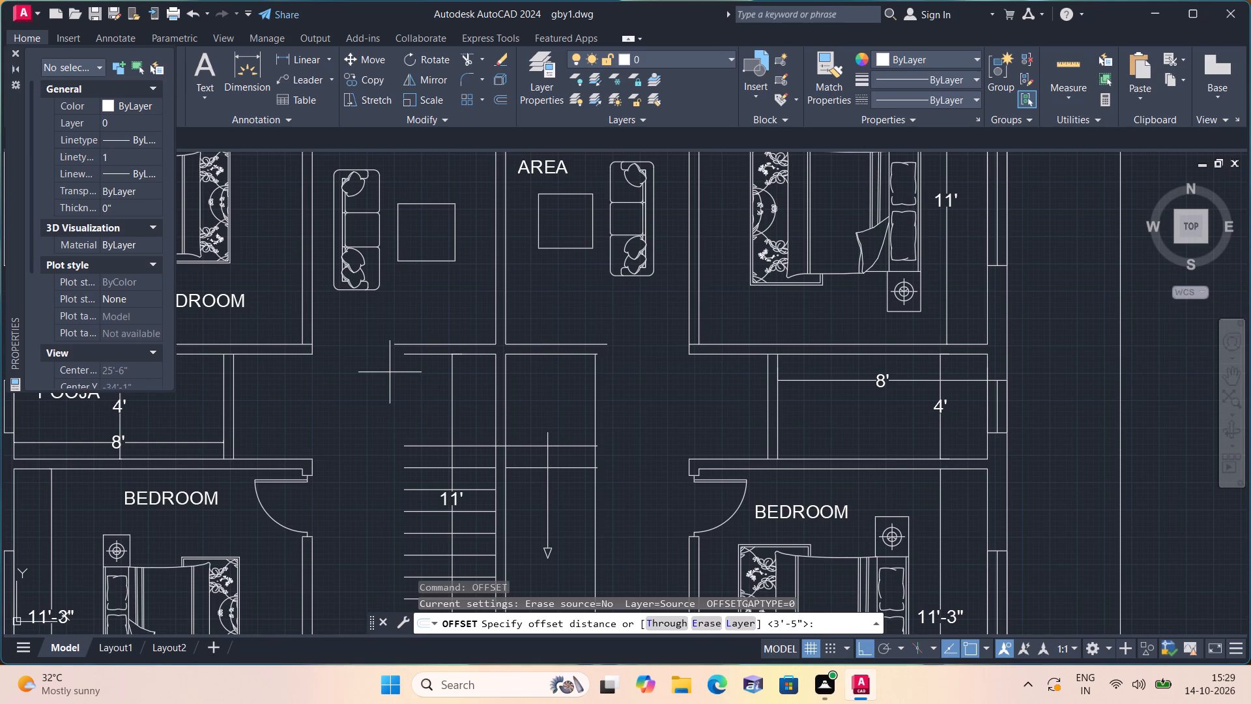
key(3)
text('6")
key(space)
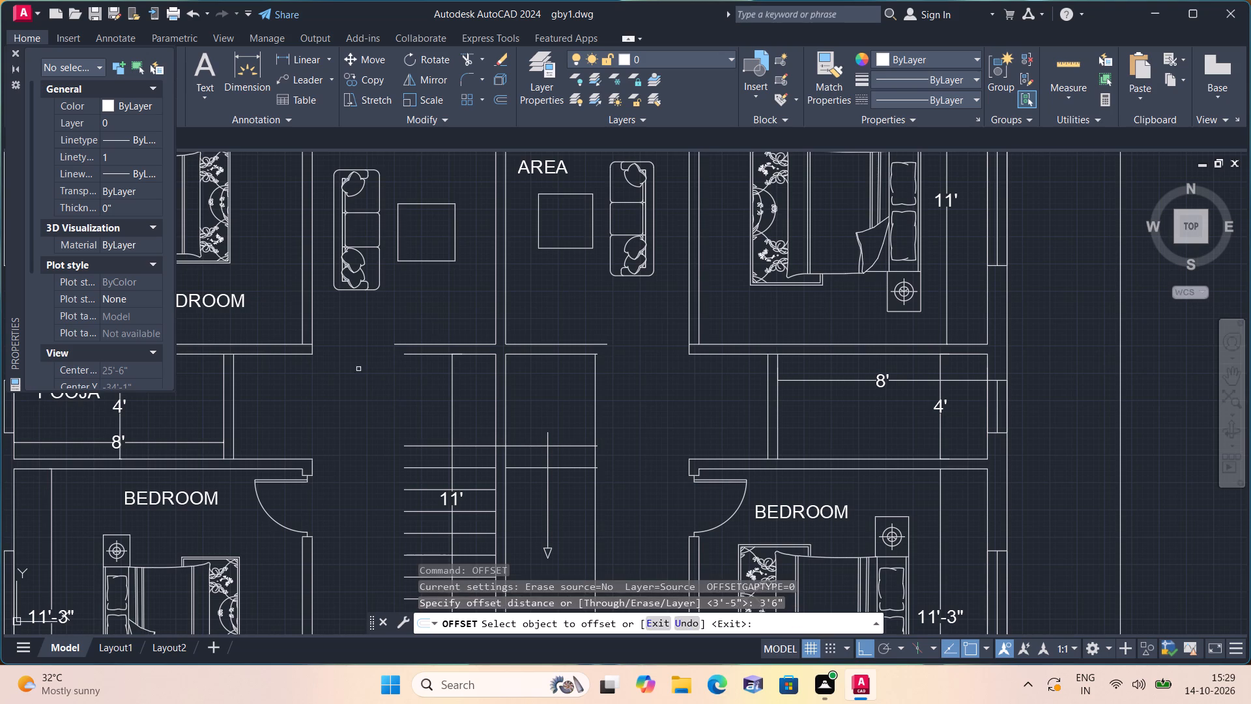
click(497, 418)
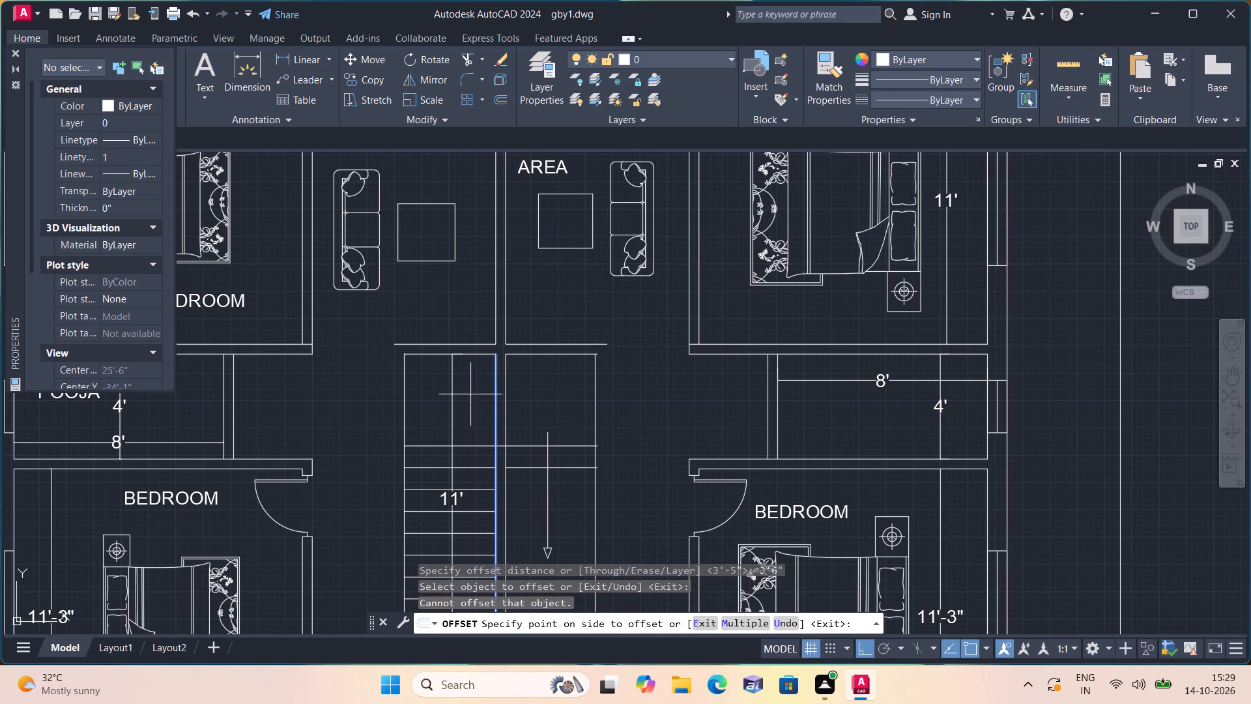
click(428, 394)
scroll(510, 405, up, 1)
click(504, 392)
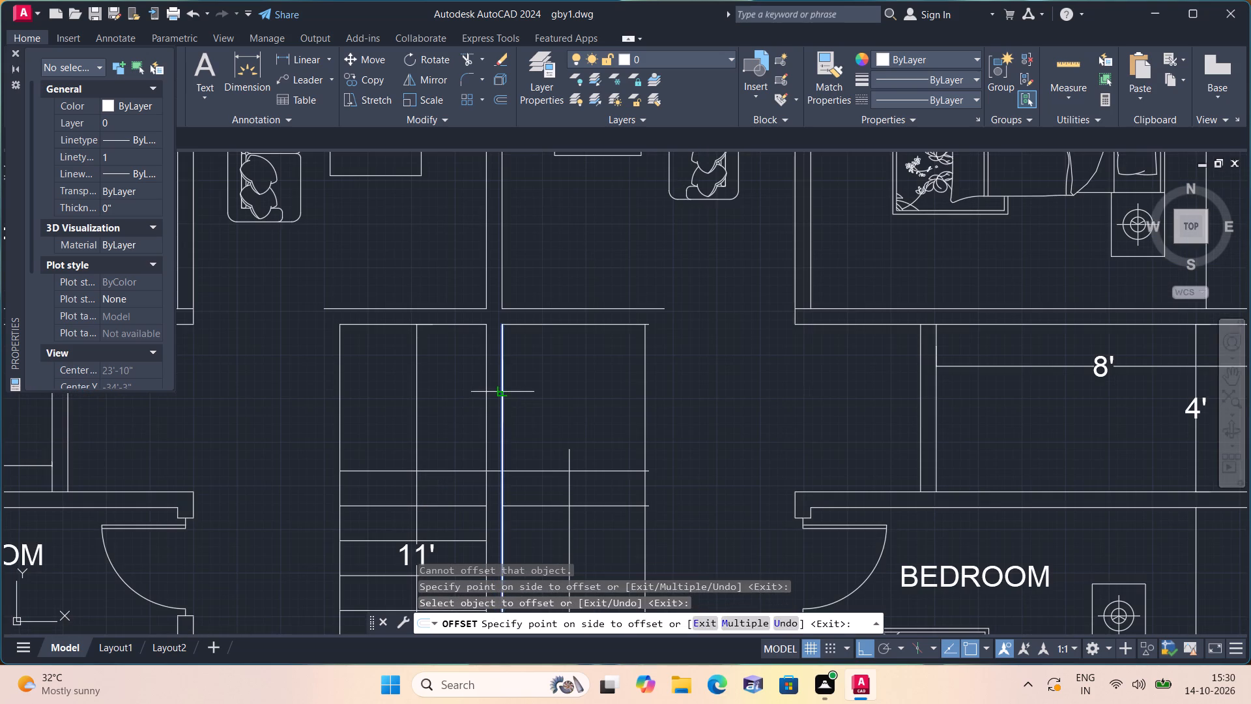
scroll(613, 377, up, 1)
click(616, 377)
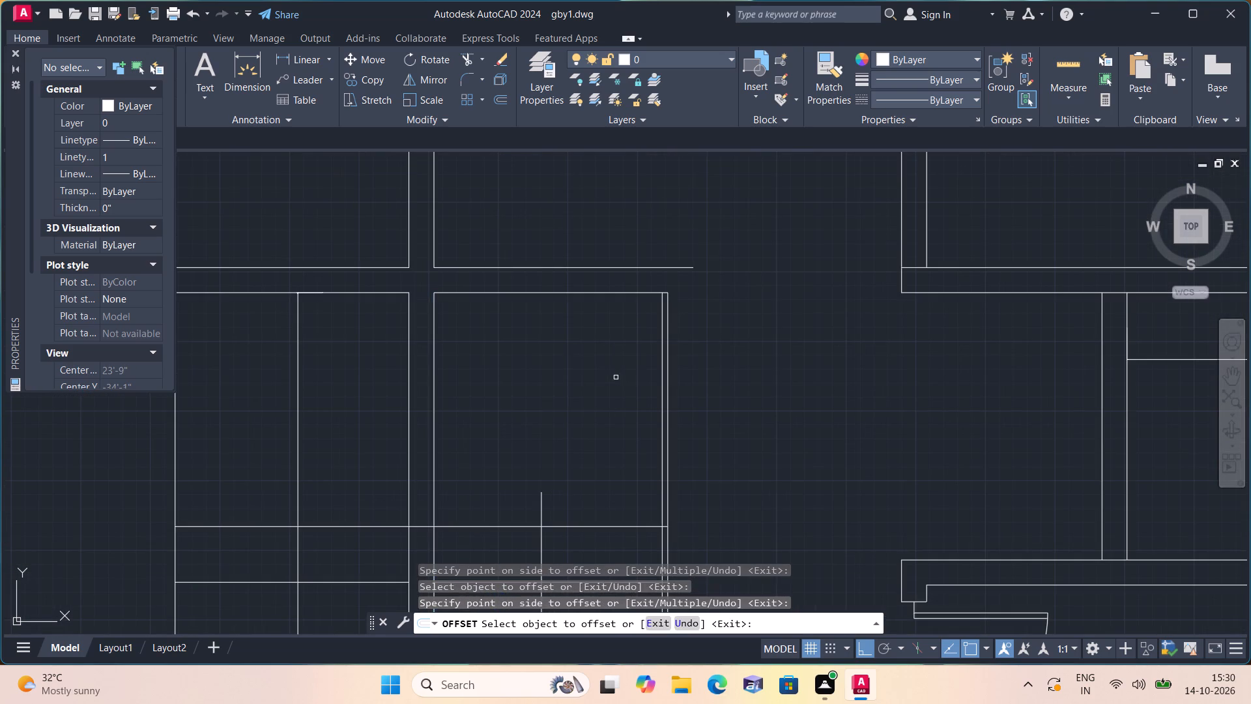
Check the overall staircase width with a linear dimension between its outermost vertical lines.
click(298, 56)
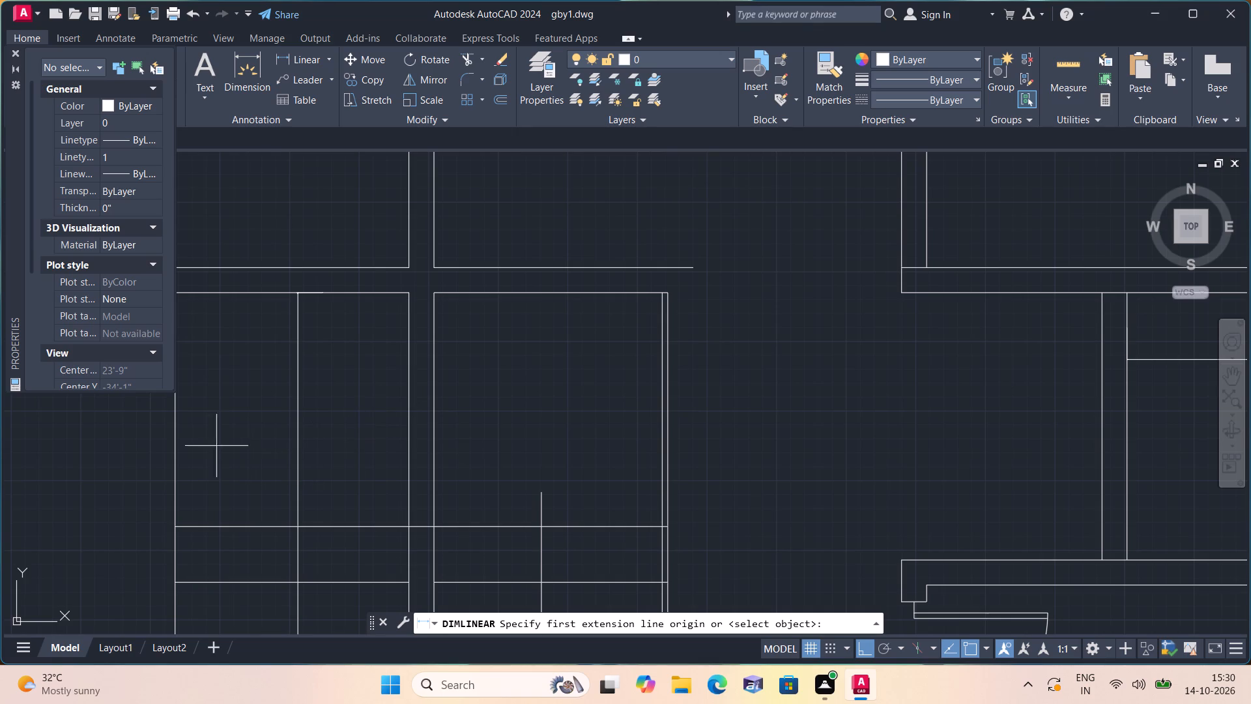
click(175, 435)
scroll(666, 435, up, 2)
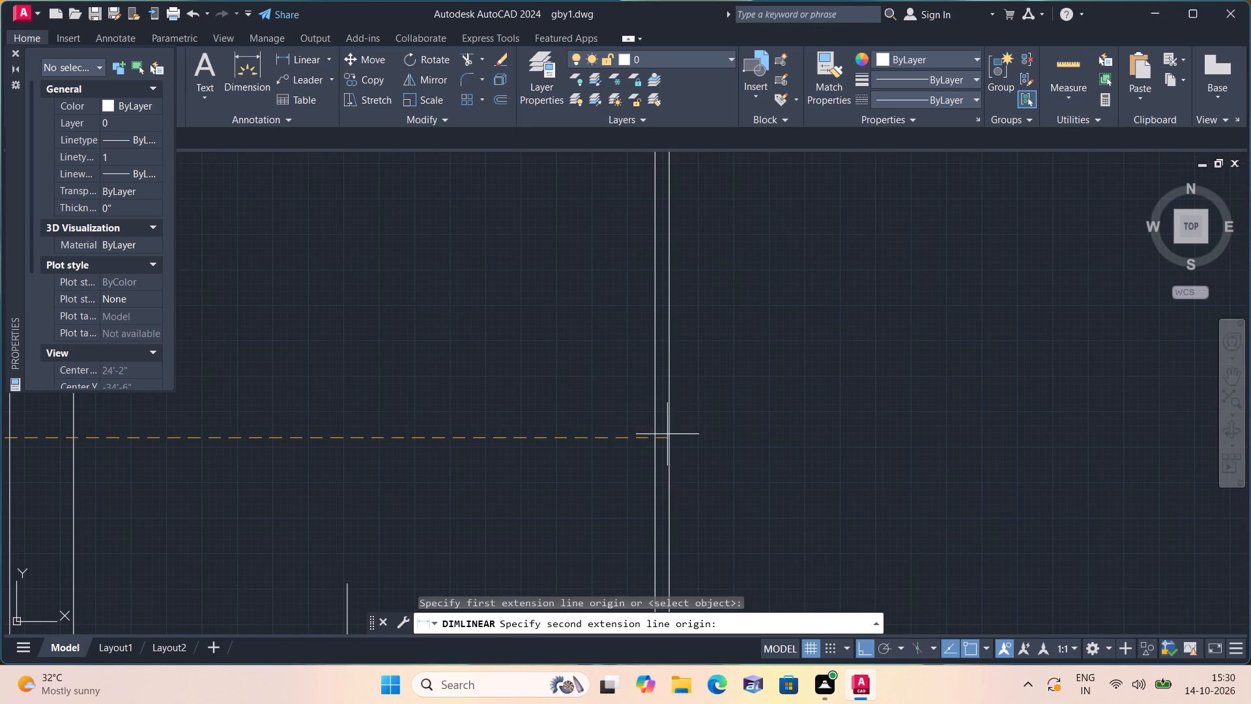
click(669, 436)
scroll(65, 450, up, 3)
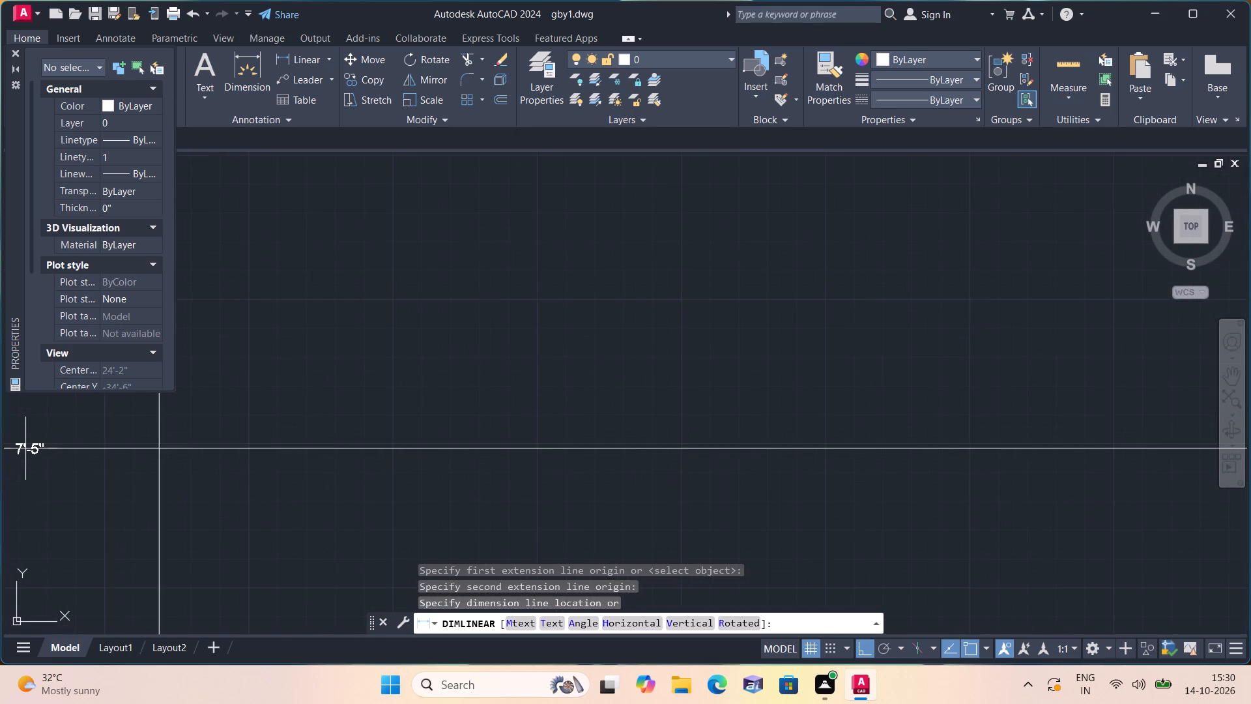
scroll(25, 448, down, 5)
middle_drag(152, 450, 229, 481)
scroll(158, 445, down, 3)
key(Escape)
Erase the inner of the two closely spaced vertical lines along the east side of the staircase.
middle_drag(114, 471, 317, 477)
scroll(111, 473, down, 1)
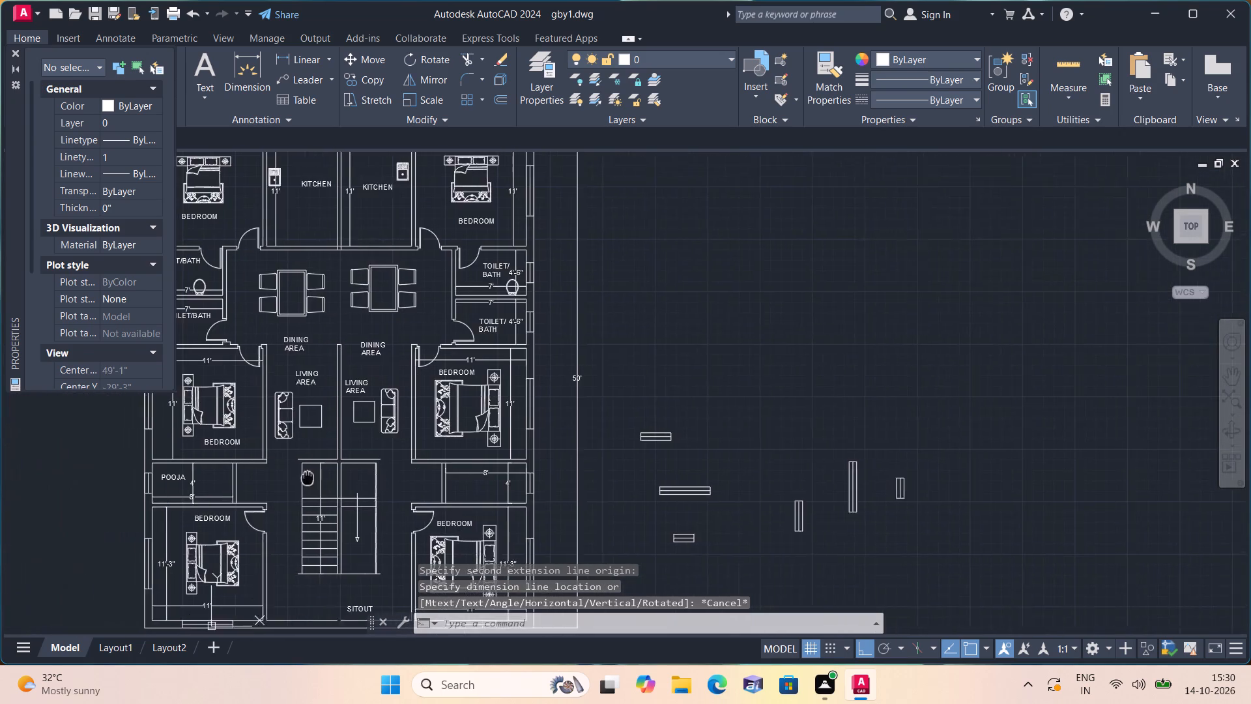
middle_drag(317, 477, 324, 476)
scroll(337, 474, up, 2)
scroll(285, 480, up, 1)
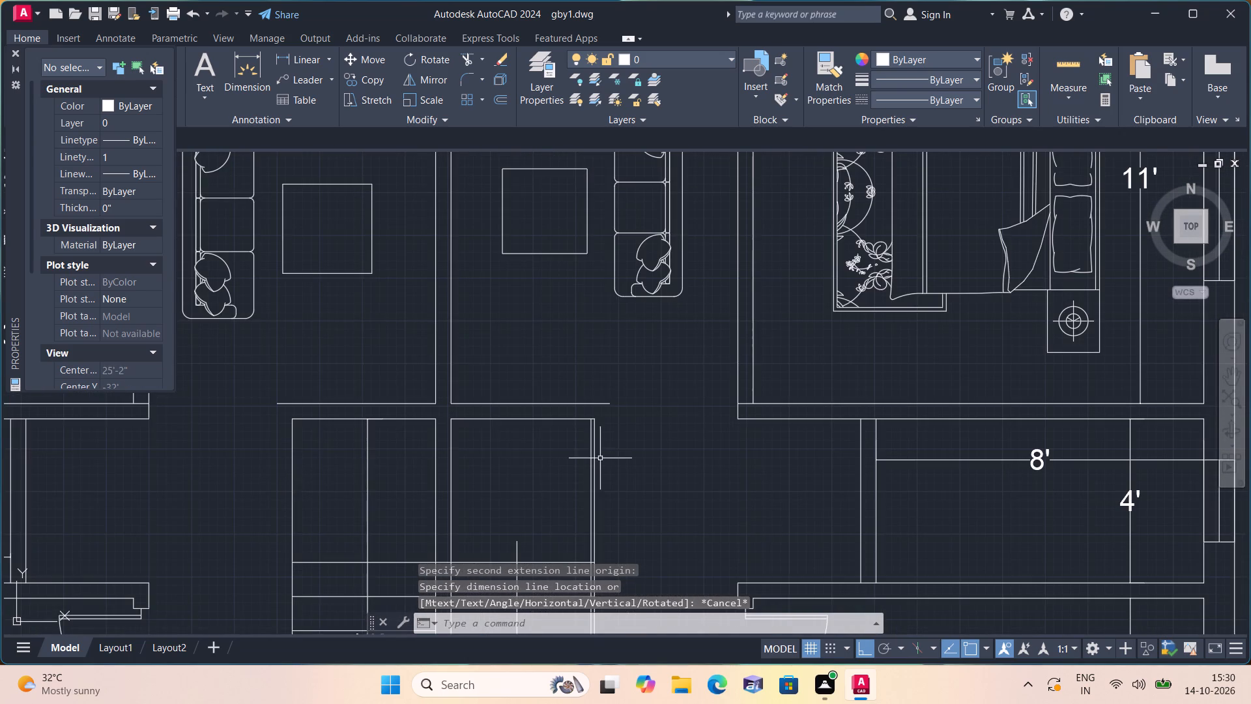
scroll(569, 454, up, 2)
click(622, 472)
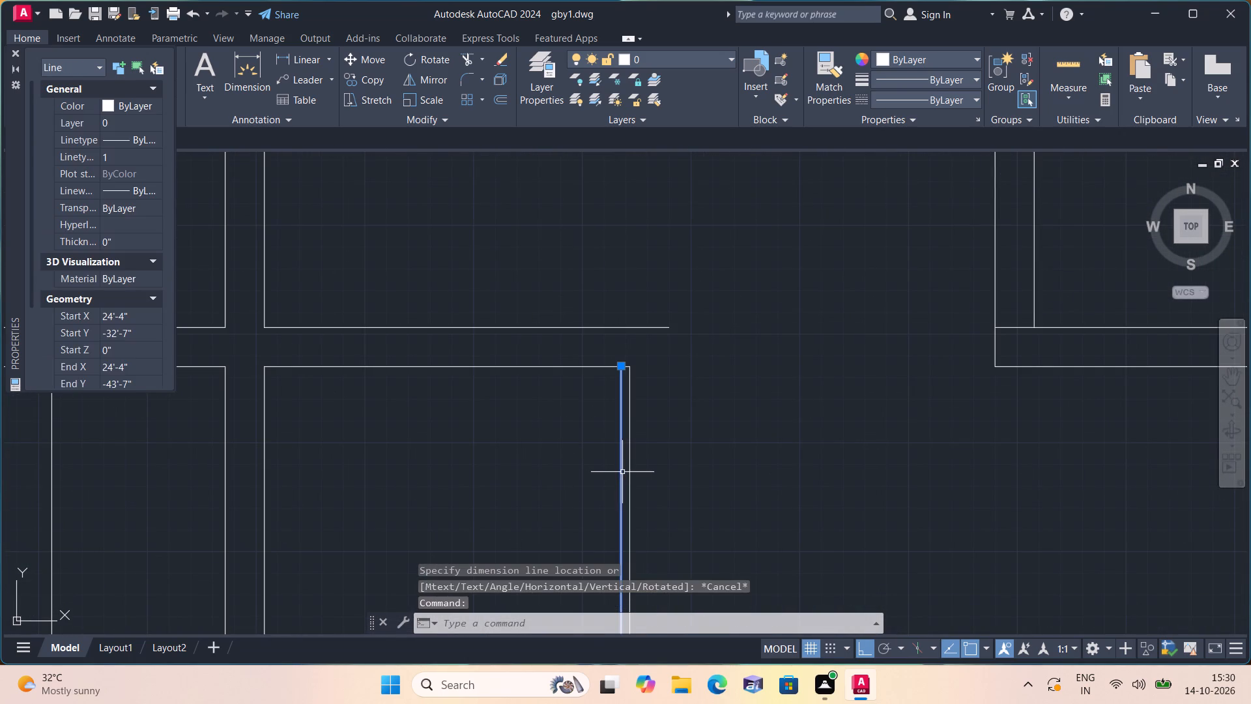
key(Delete)
Erase the paired horizontal wall lines at the head of the staircase on both sides of the central wall.
scroll(475, 392, down, 2)
middle_drag(472, 405, 640, 489)
drag(644, 483, 633, 457)
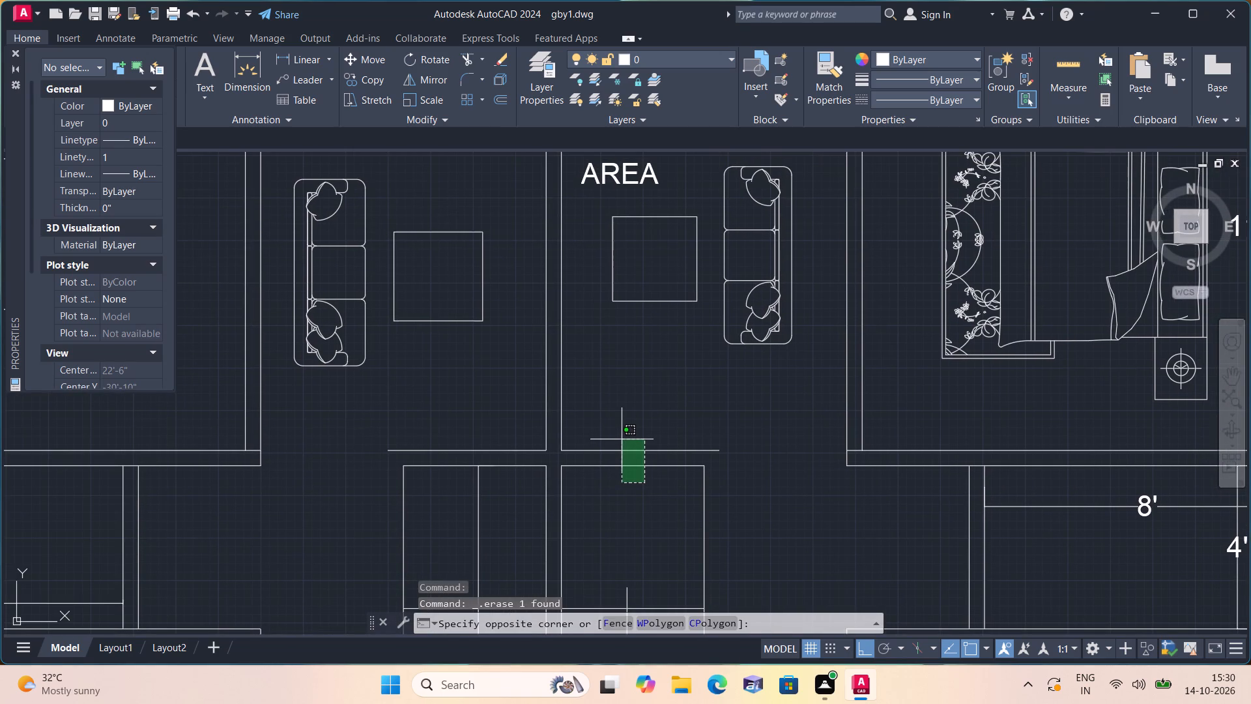
click(622, 439)
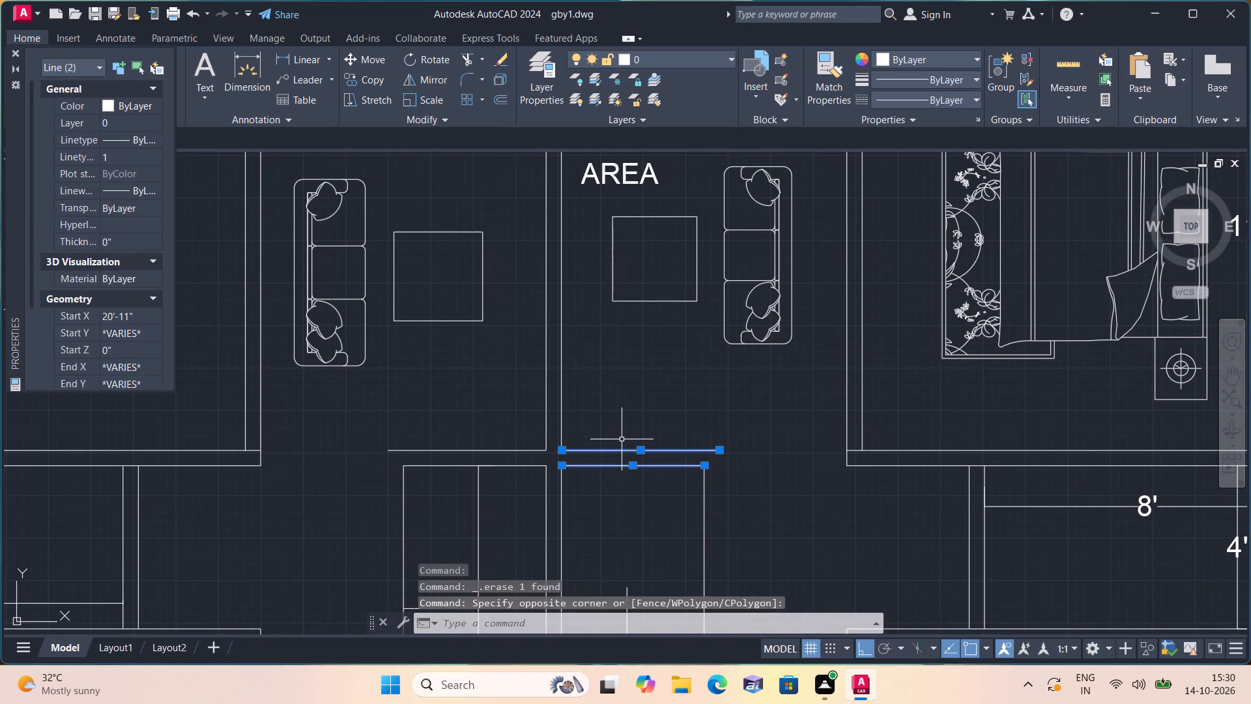
key(Delete)
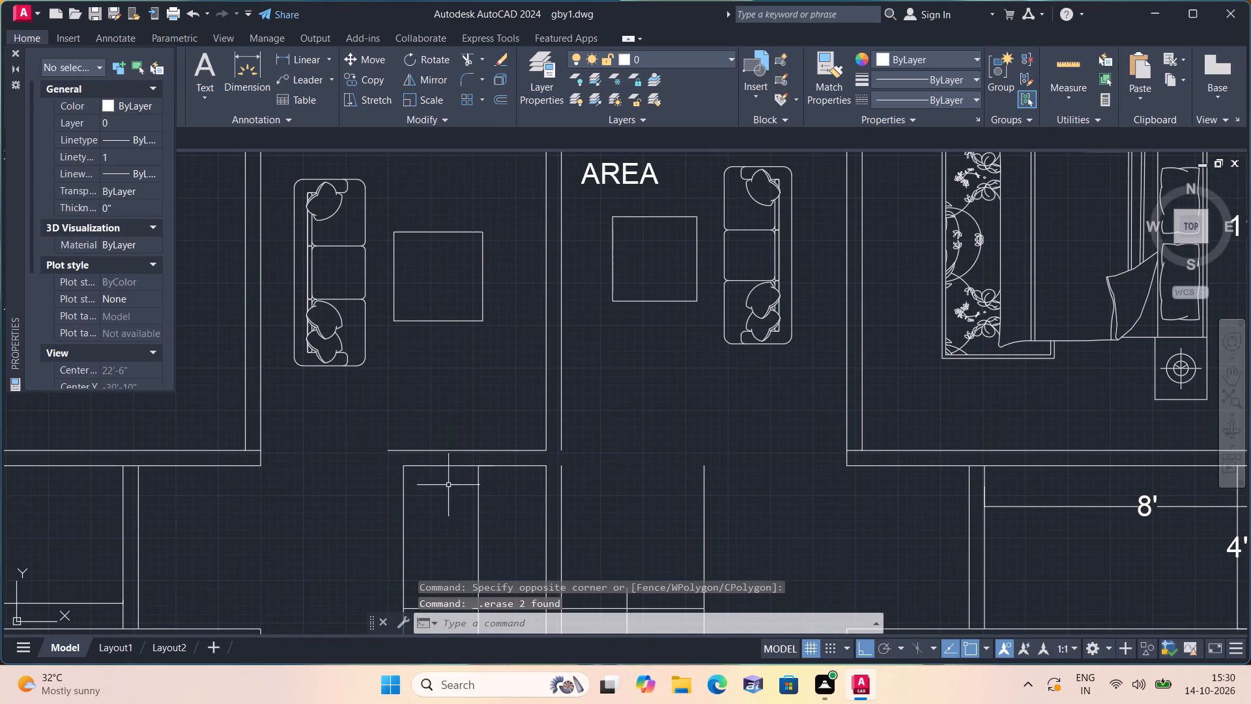
drag(422, 484, 416, 463)
click(414, 449)
key(Delete)
Erase the outer vertical boundary lines on both sides of the staircase.
click(421, 501)
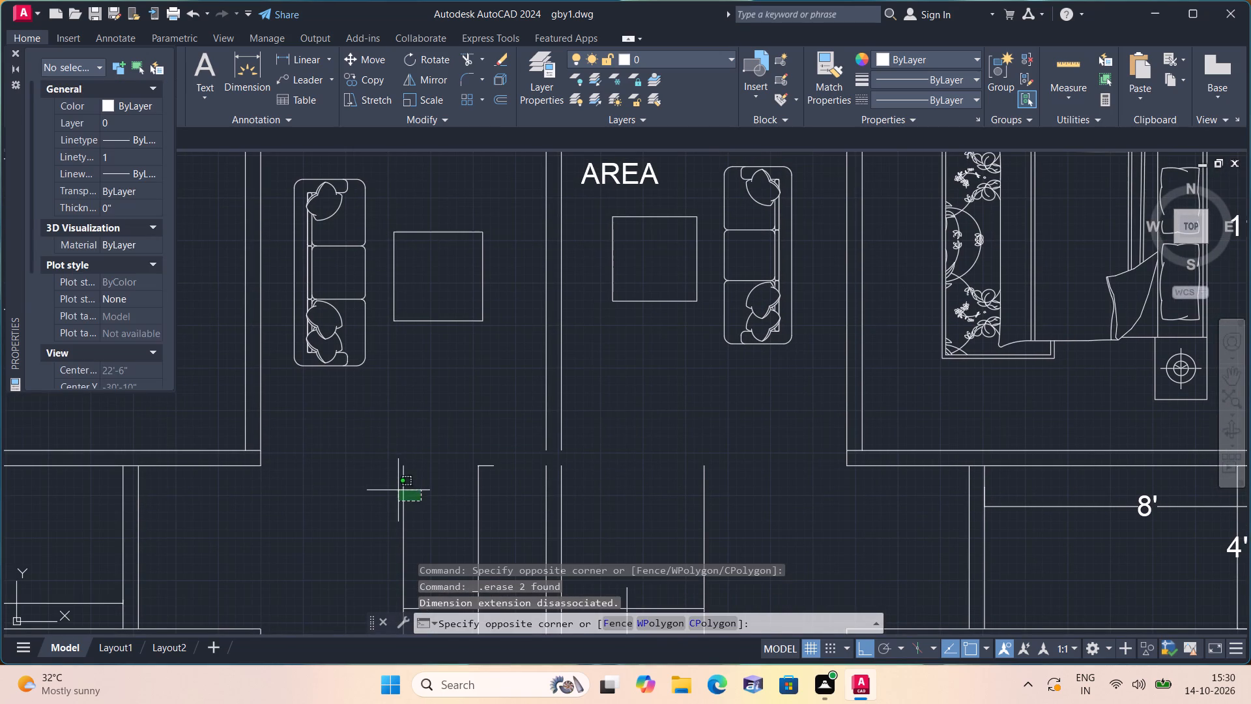
click(396, 490)
key(Delete)
drag(787, 505, 766, 498)
click(695, 475)
key(Delete)
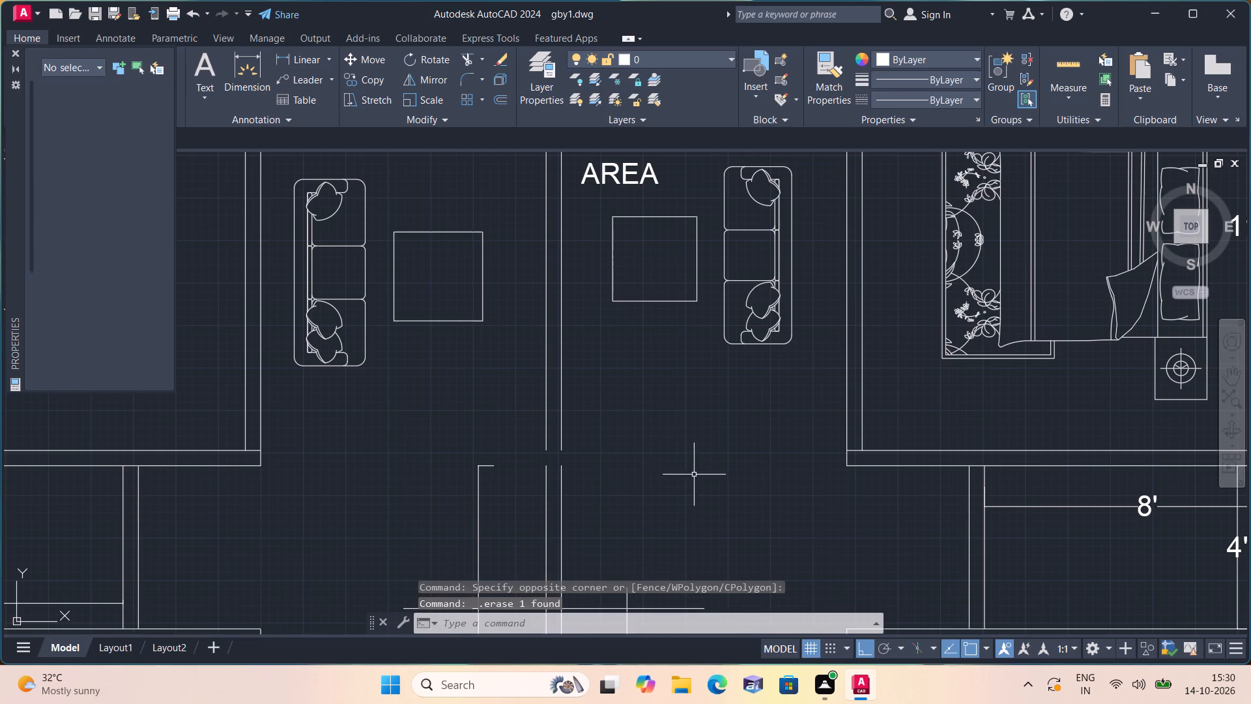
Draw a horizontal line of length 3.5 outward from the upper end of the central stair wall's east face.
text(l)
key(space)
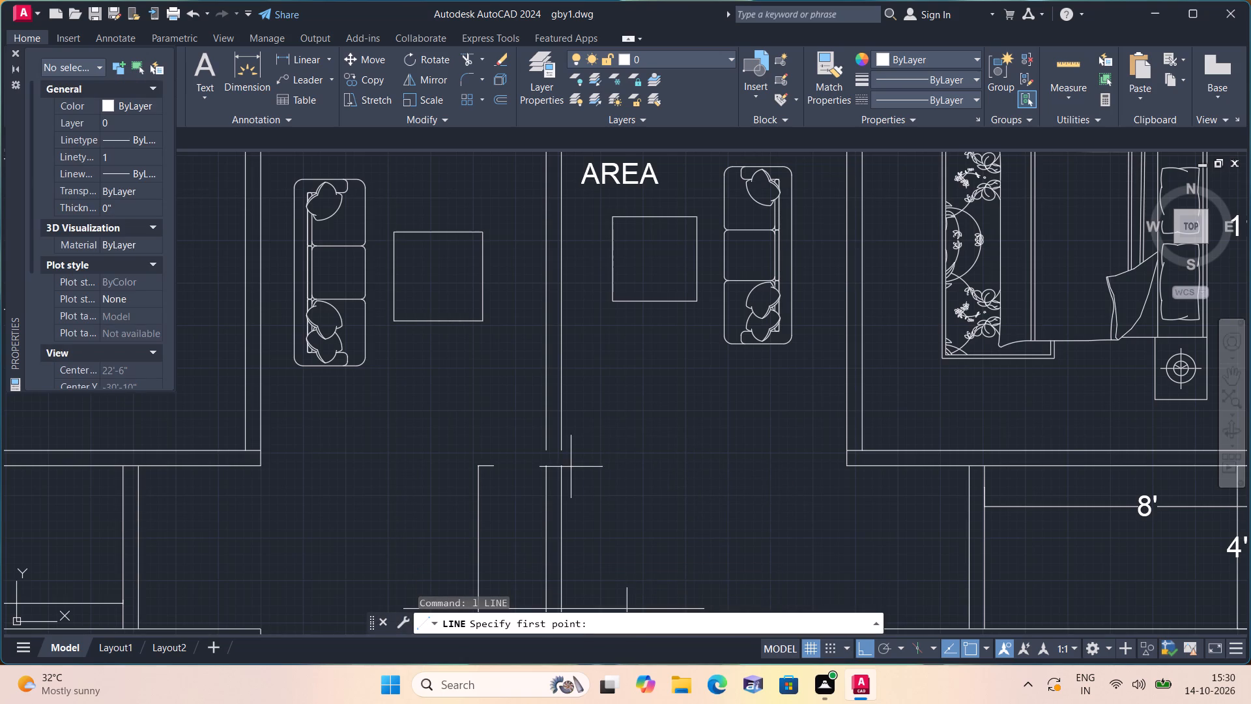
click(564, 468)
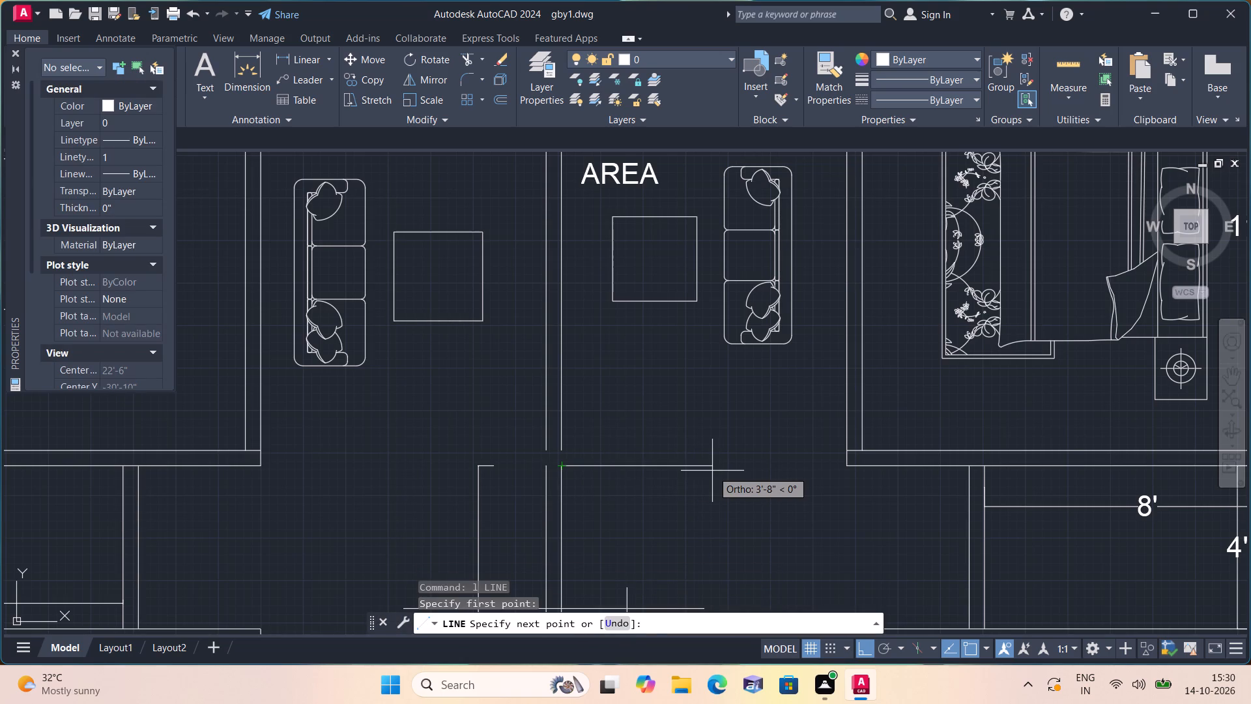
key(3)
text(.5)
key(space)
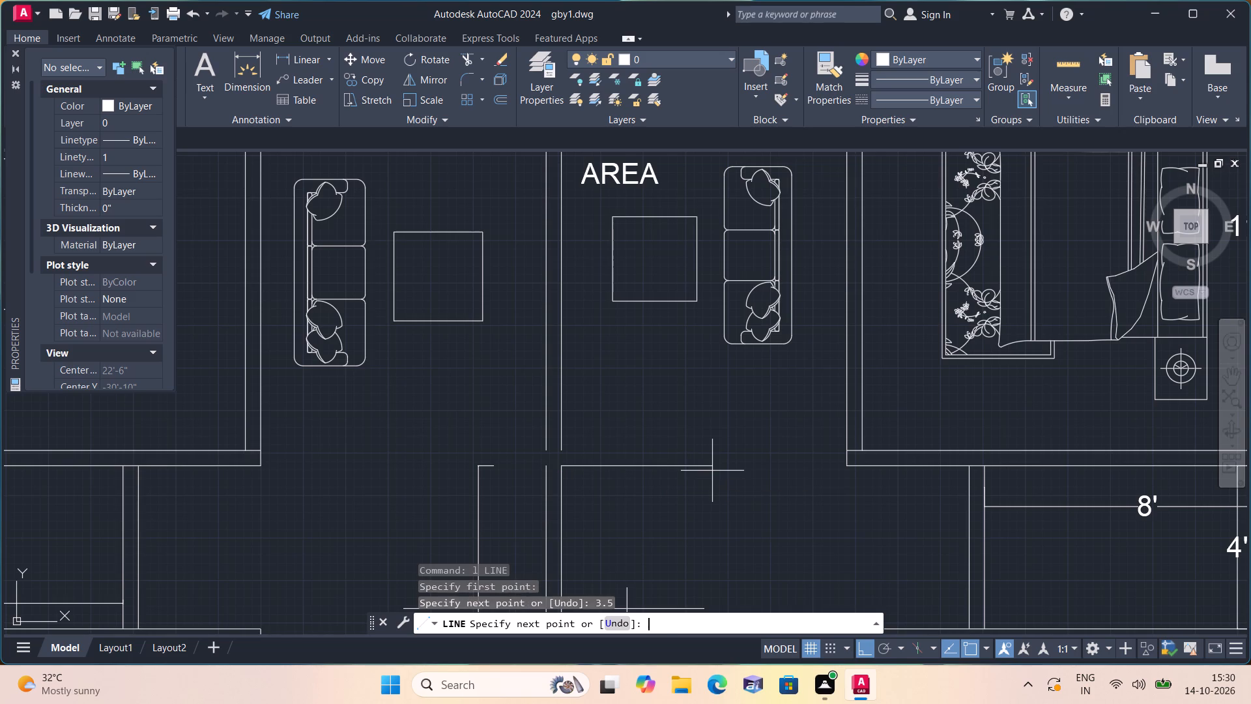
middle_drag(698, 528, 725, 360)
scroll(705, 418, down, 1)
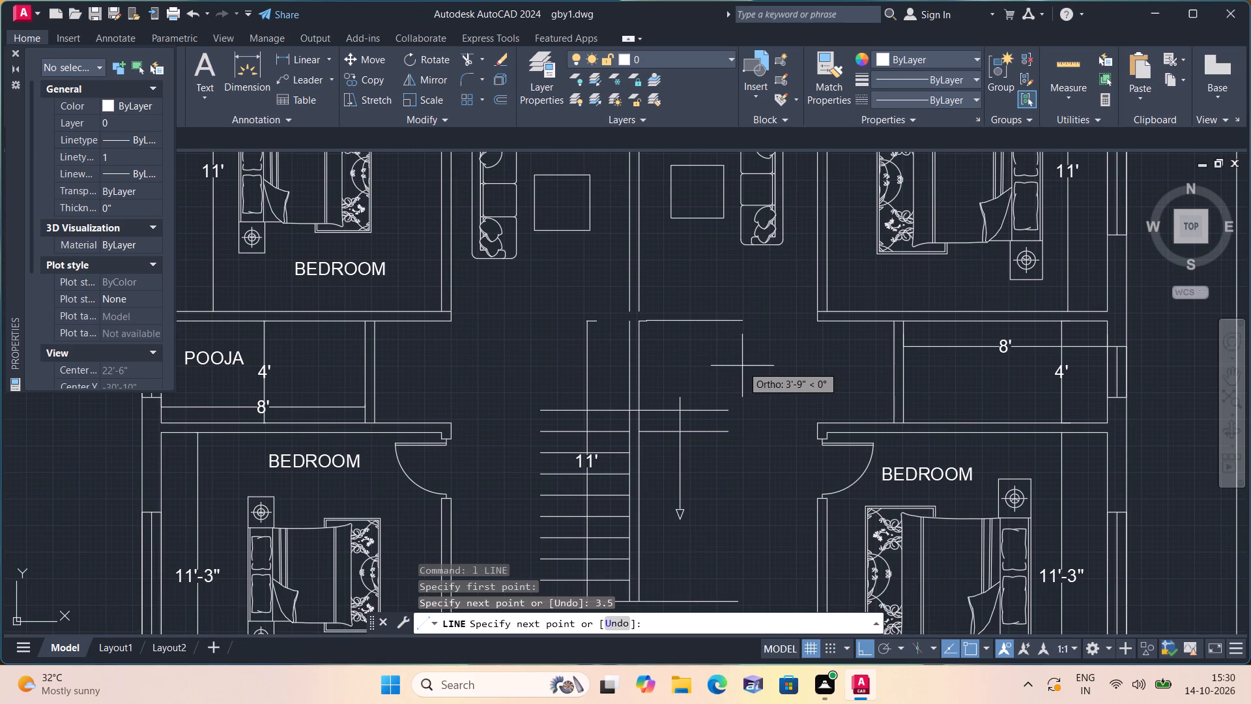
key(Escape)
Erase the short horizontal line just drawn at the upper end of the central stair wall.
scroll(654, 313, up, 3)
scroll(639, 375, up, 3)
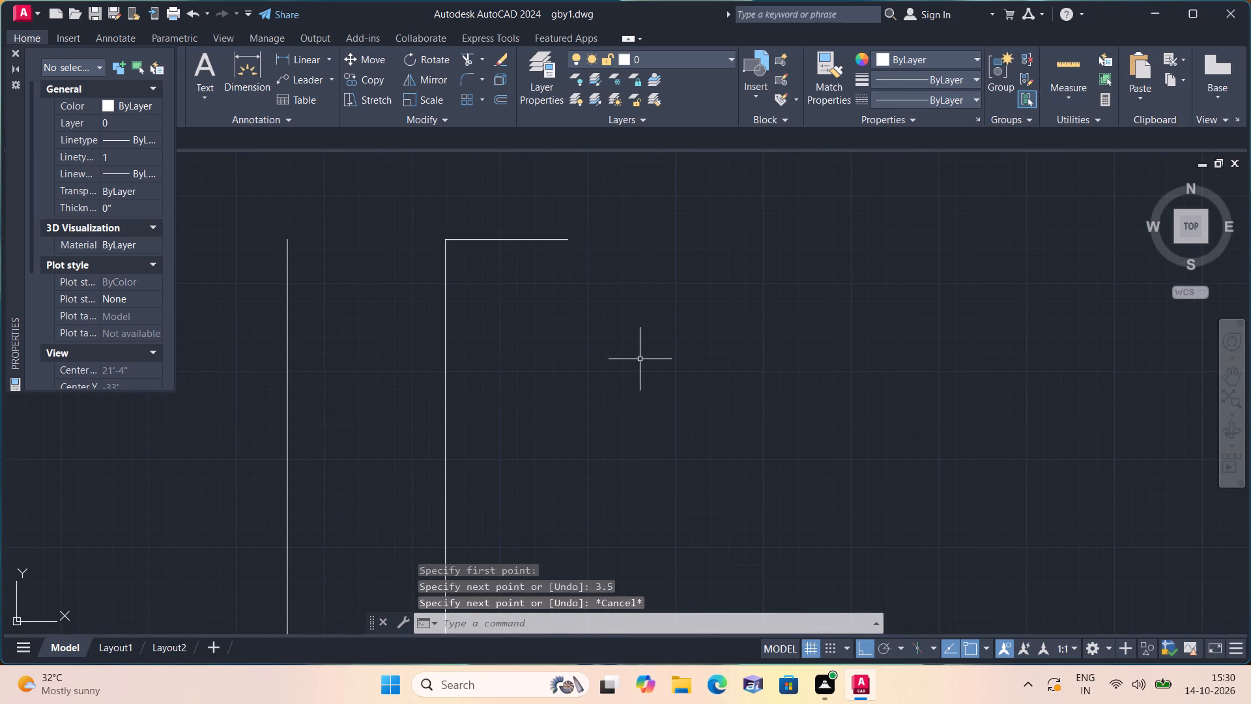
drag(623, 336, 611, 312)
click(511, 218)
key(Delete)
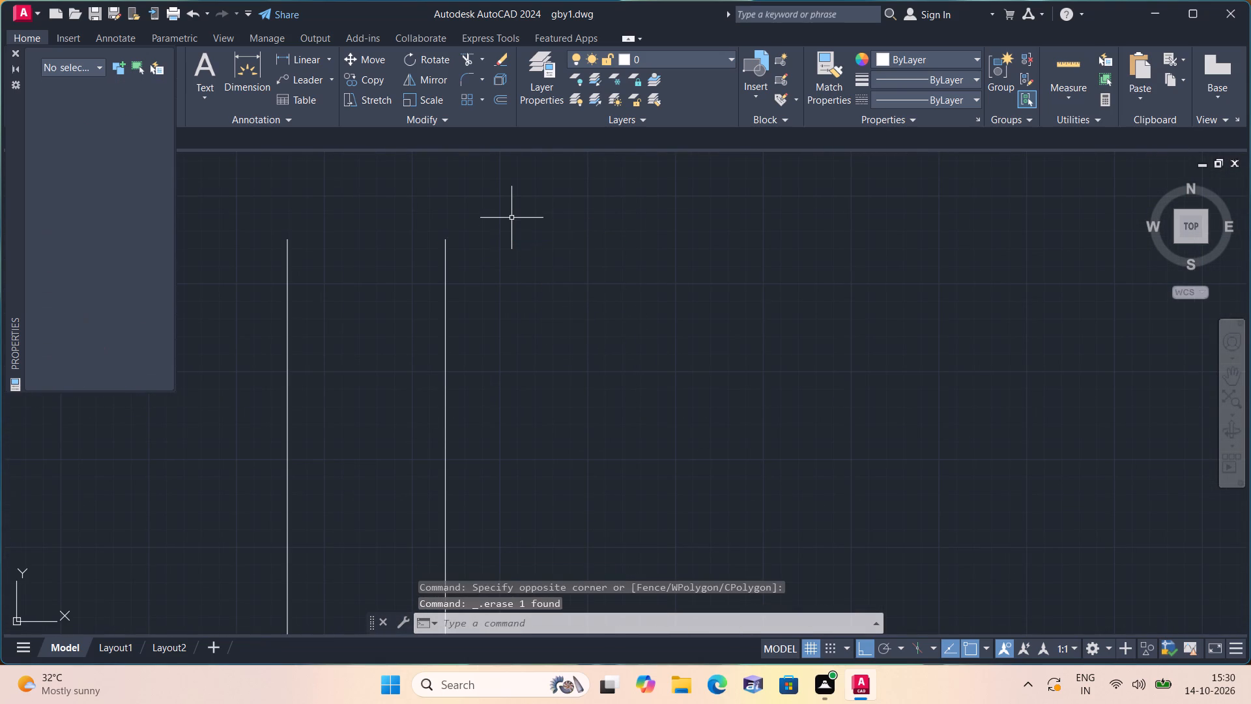
Draw a 3'2.25" horizontal line east from the central stair wall's upper end, continuing with a vertical segment down towards the treads.
scroll(527, 251, down, 2)
key(l)
key(space)
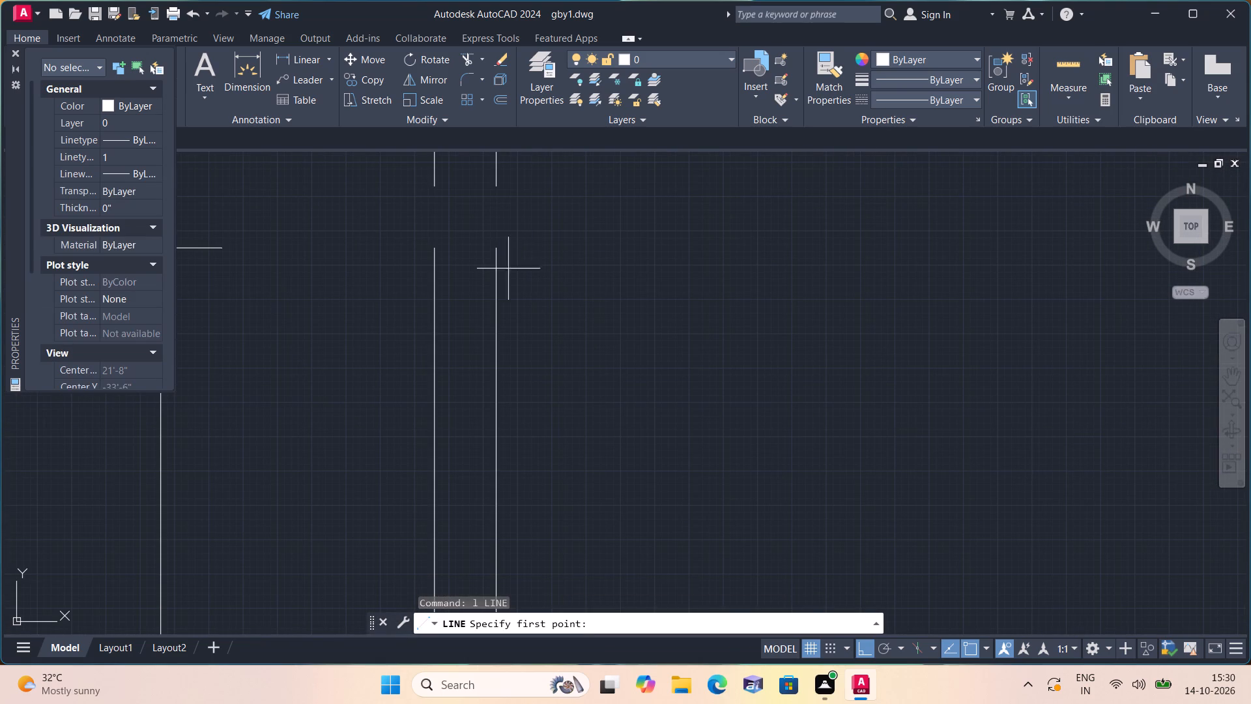
click(493, 245)
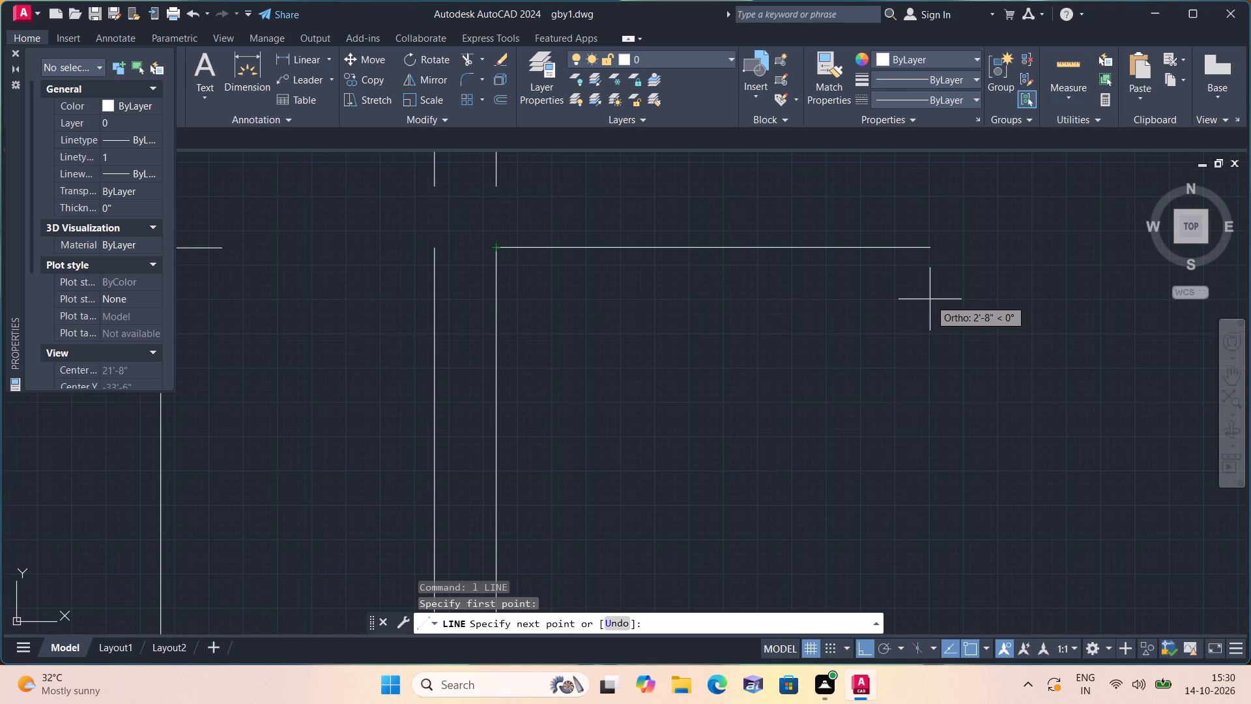
key(3)
key(apostrophe)
key(7)
key(BackSpace)
text(2.25)
key(shift+quotedbl)
key(space)
scroll(861, 390, down, 2)
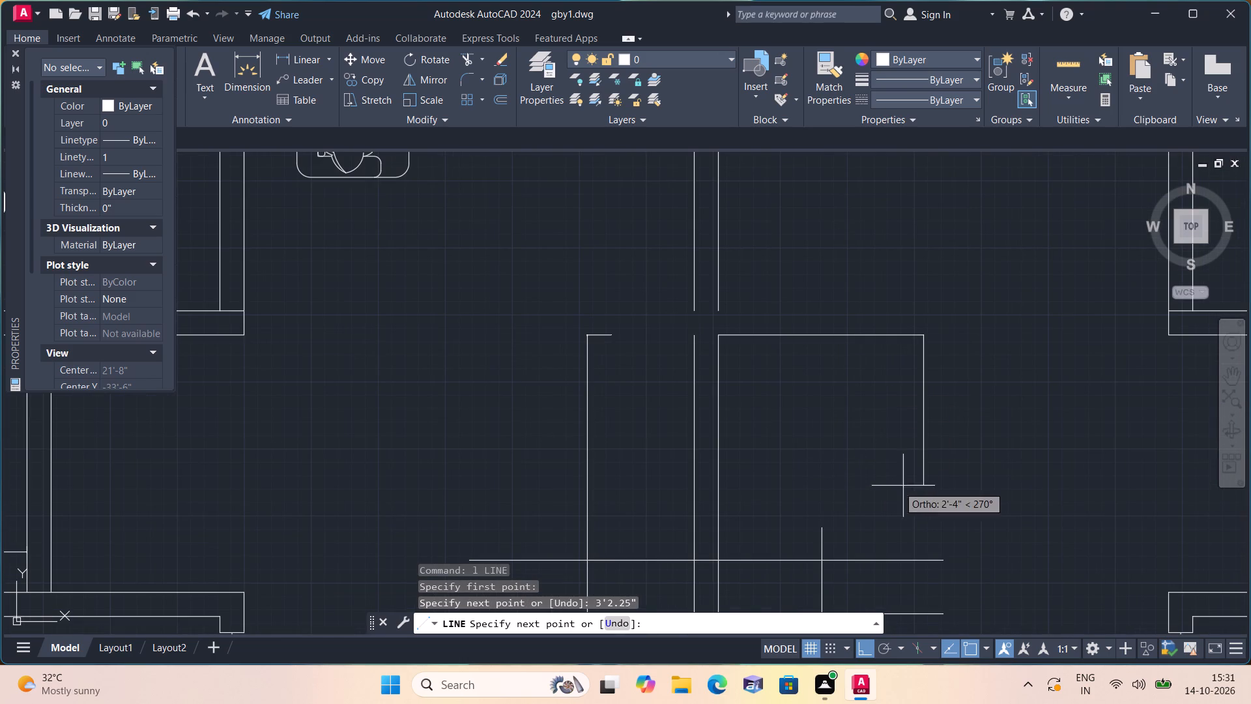
click(920, 521)
key(space)
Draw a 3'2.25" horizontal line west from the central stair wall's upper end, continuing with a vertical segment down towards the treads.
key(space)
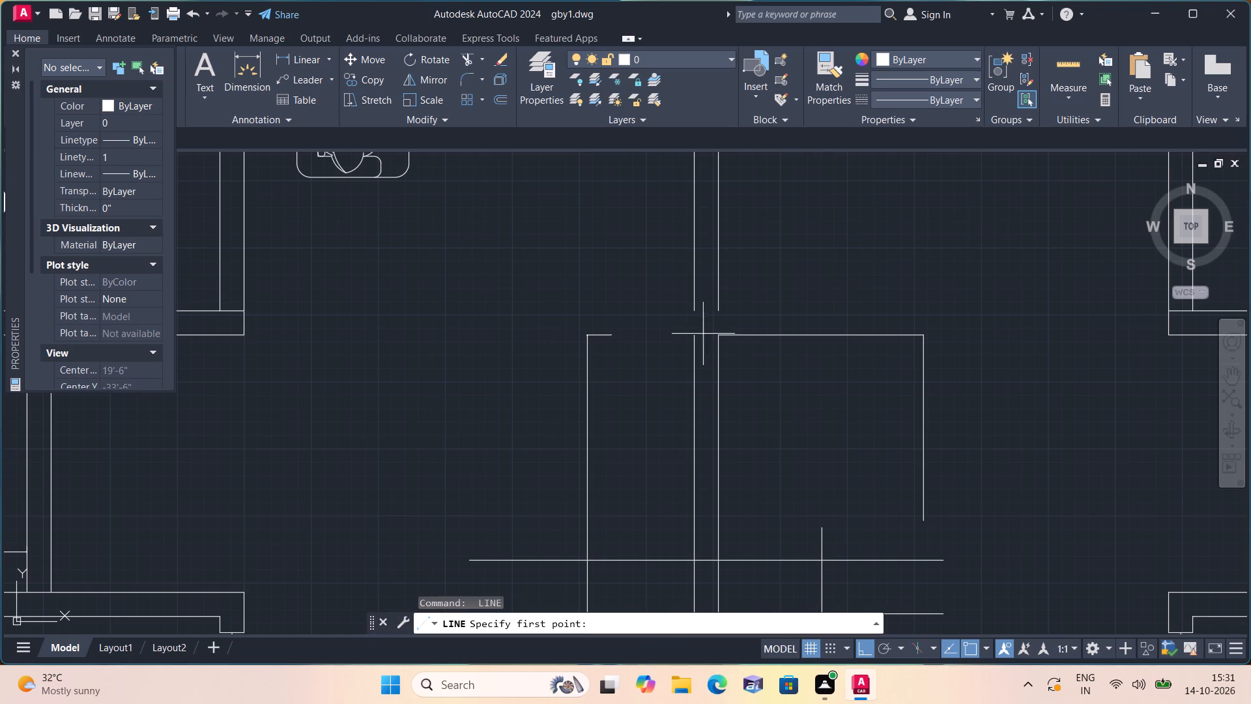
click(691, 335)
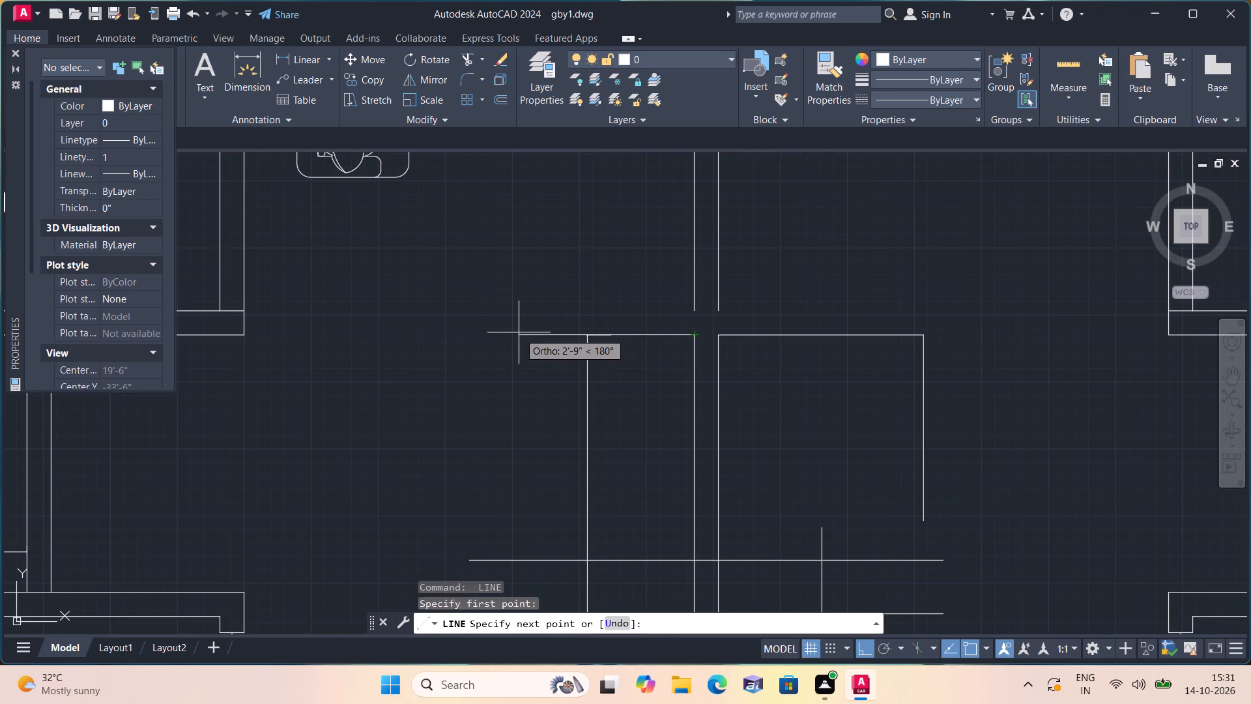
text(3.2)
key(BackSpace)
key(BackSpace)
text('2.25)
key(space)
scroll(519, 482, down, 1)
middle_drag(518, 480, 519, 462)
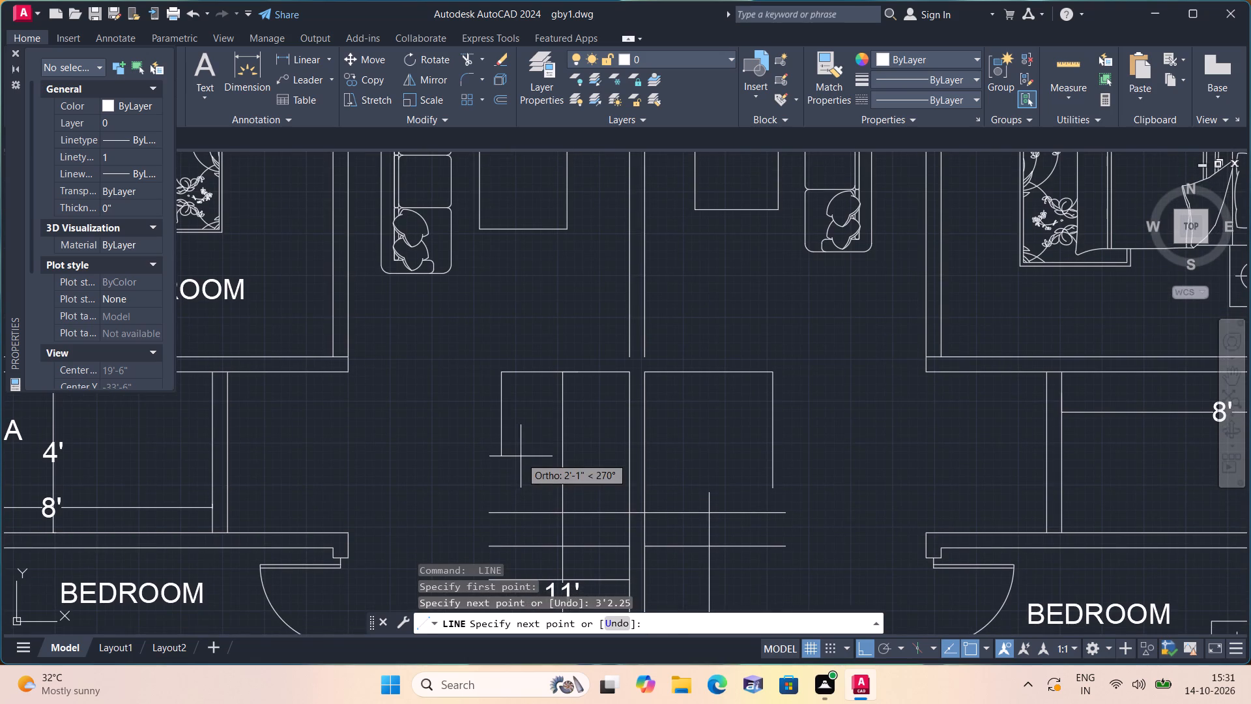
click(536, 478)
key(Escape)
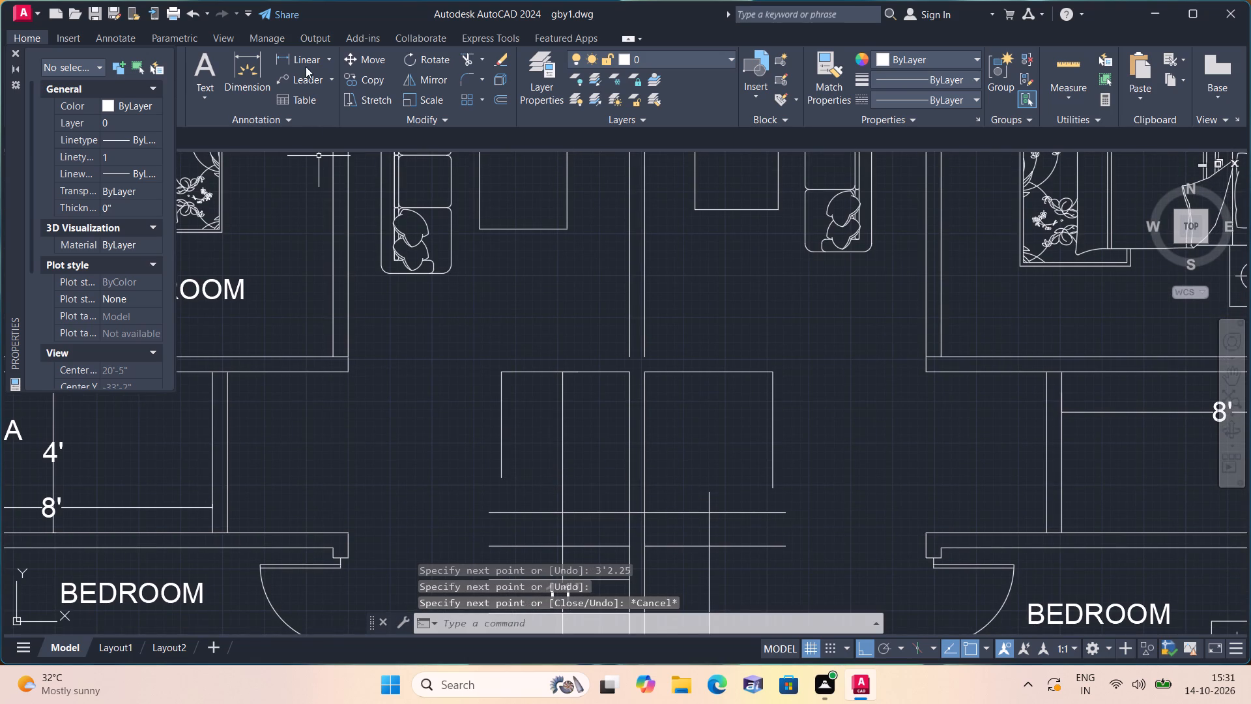
Measure the overall width between the two outer vertical lines of the staircase with a linear dimension.
click(304, 61)
click(502, 428)
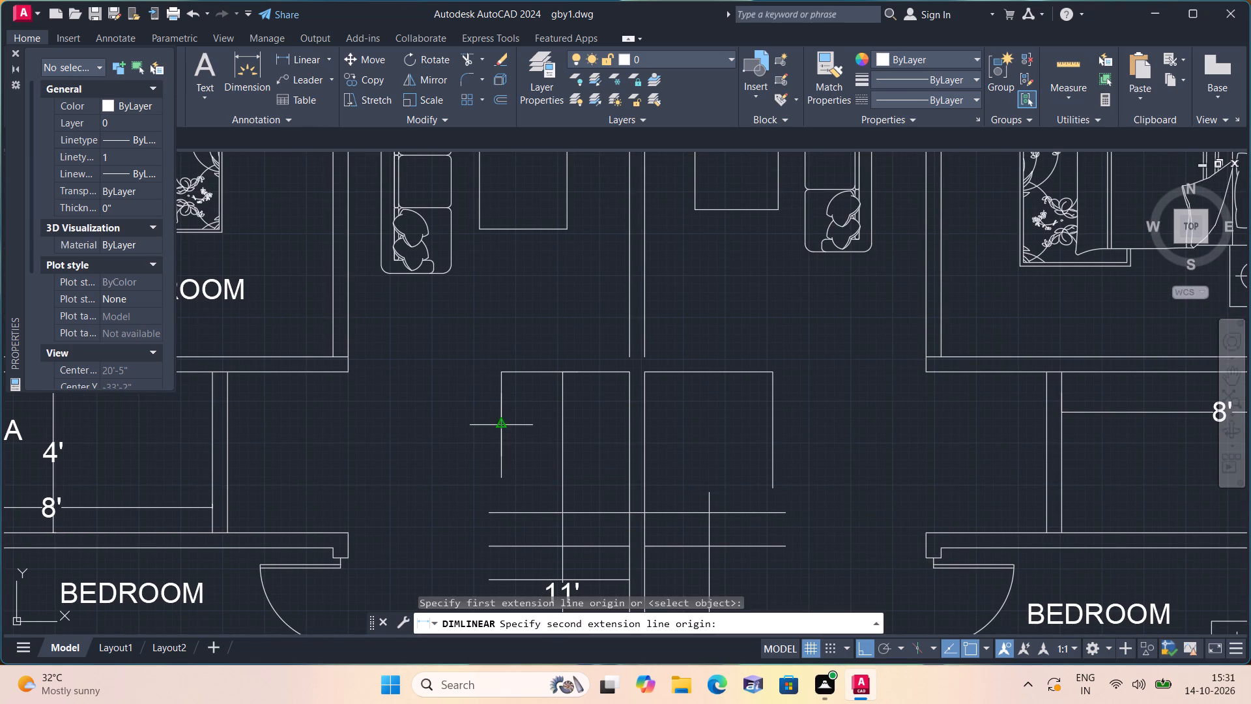
click(777, 425)
scroll(609, 439, up, 3)
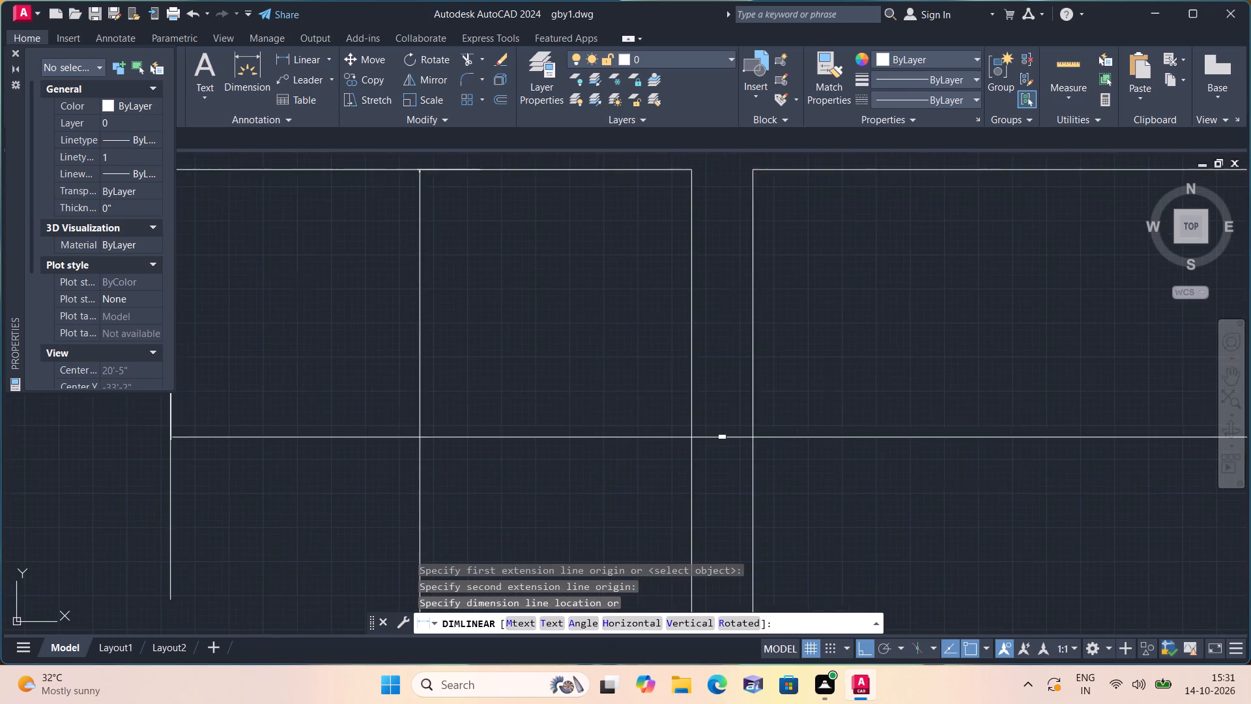
scroll(731, 431, up, 3)
scroll(758, 424, down, 6)
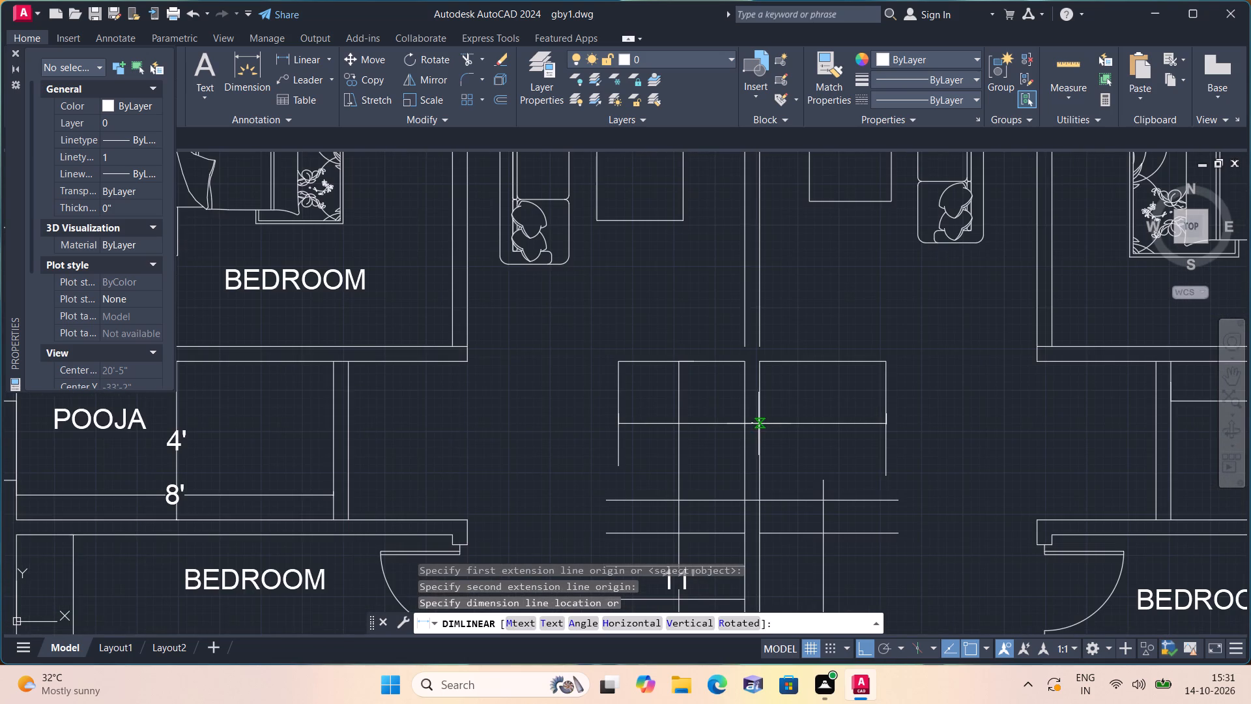
key(Escape)
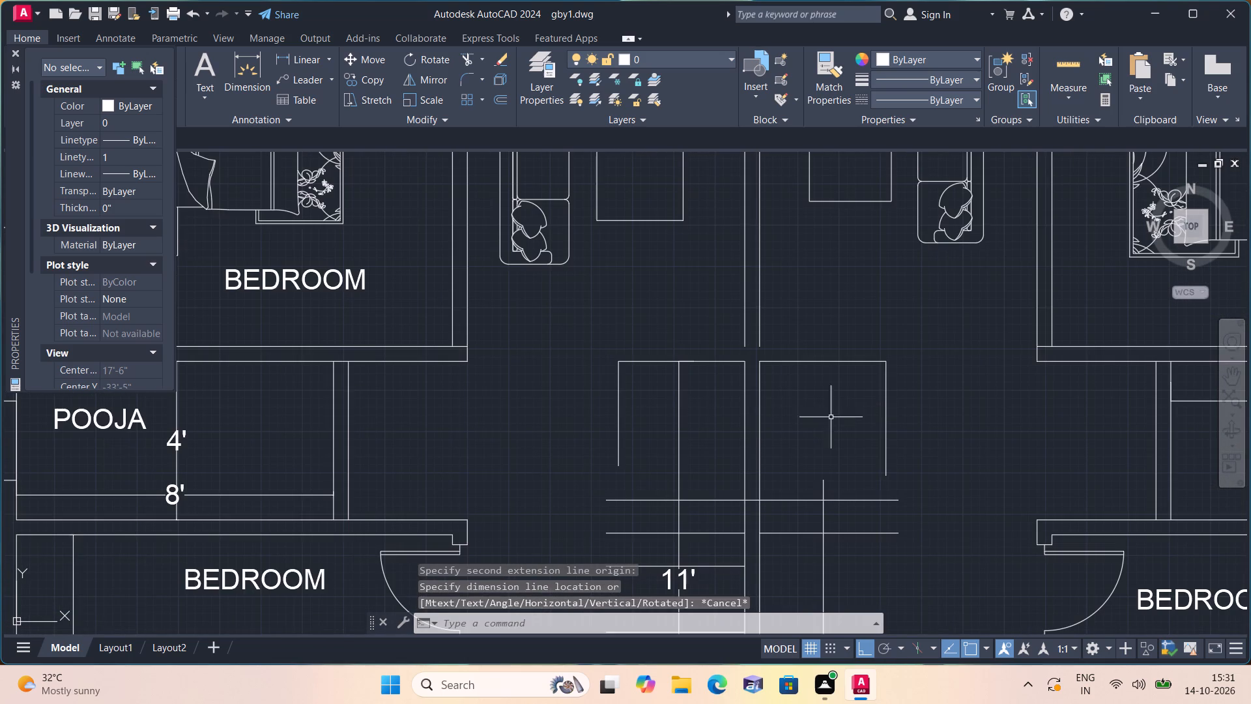
Erase the four 3'2.25" outline lines, both horizontals and both verticals, on either side of the central stair wall.
click(893, 416)
click(866, 408)
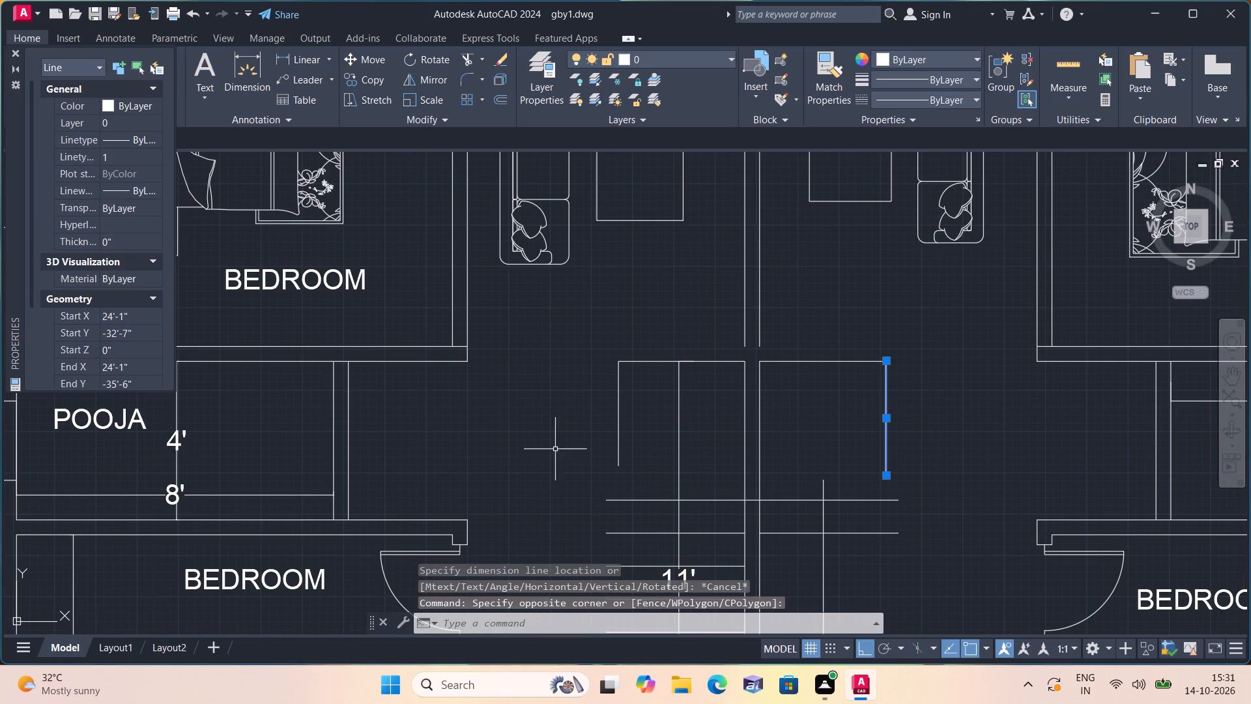
click(593, 425)
click(650, 454)
drag(652, 462, 629, 428)
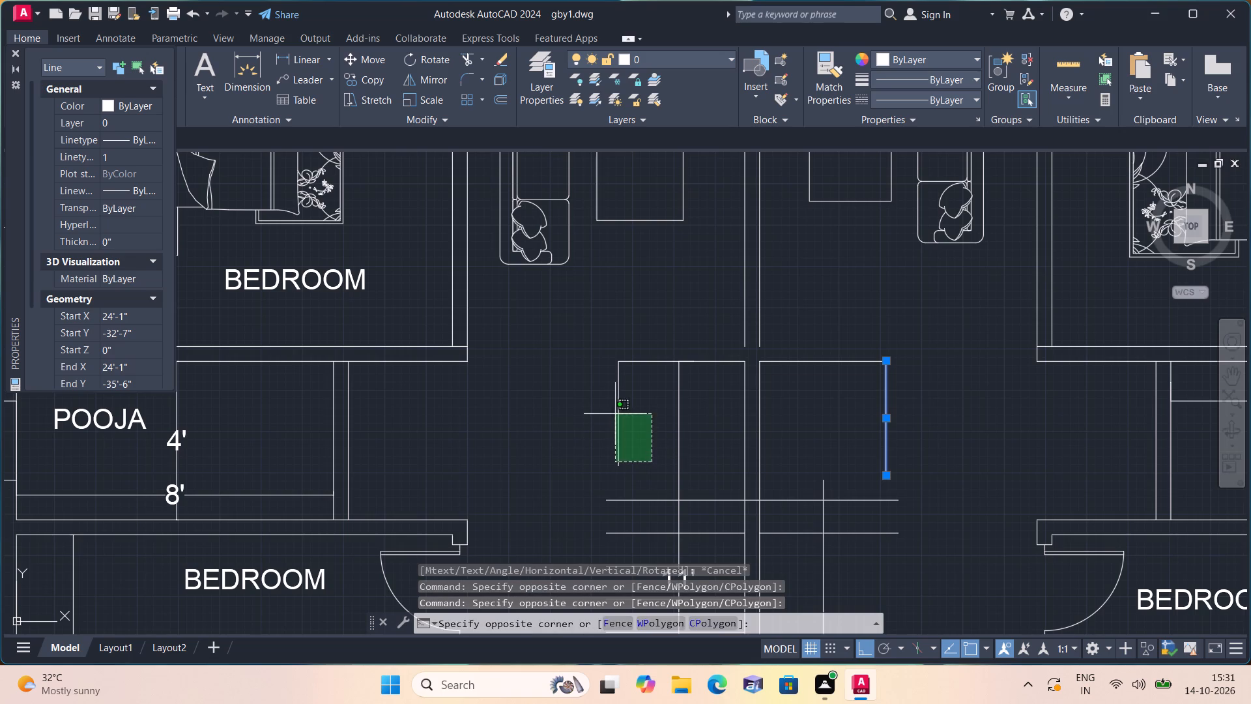
click(612, 411)
drag(646, 387, 641, 360)
click(629, 332)
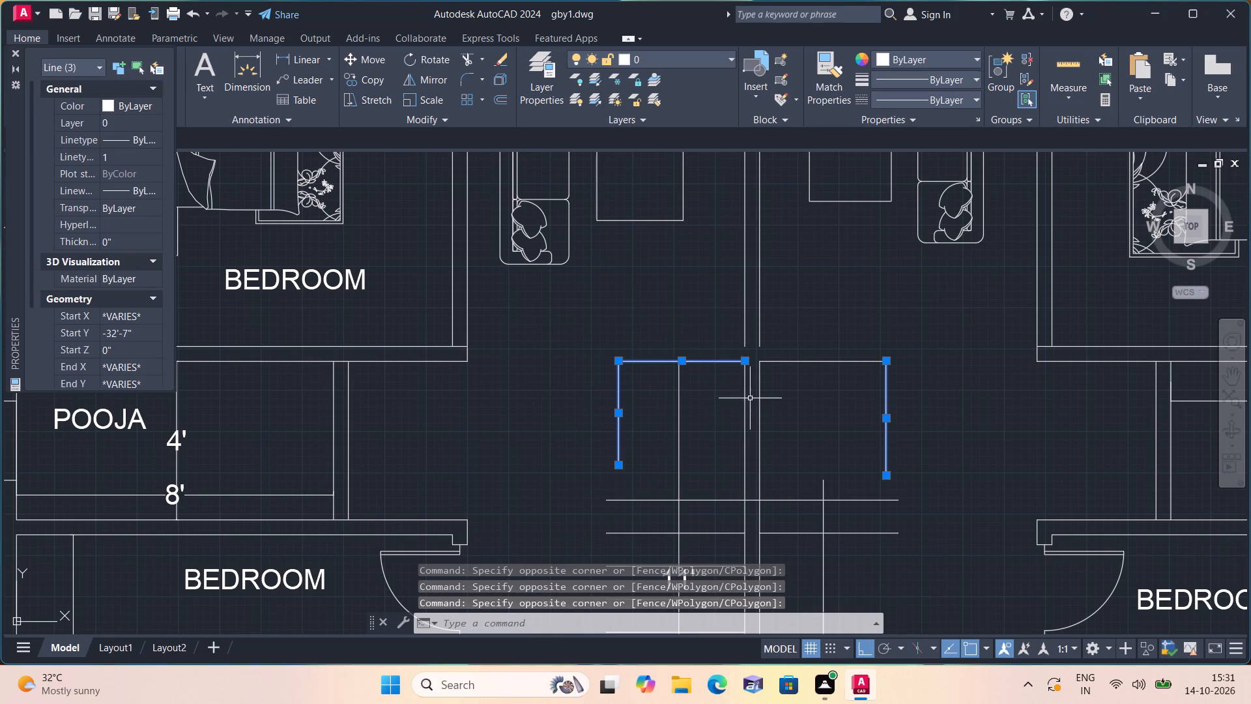
drag(837, 398, 829, 362)
click(816, 311)
key(Delete)
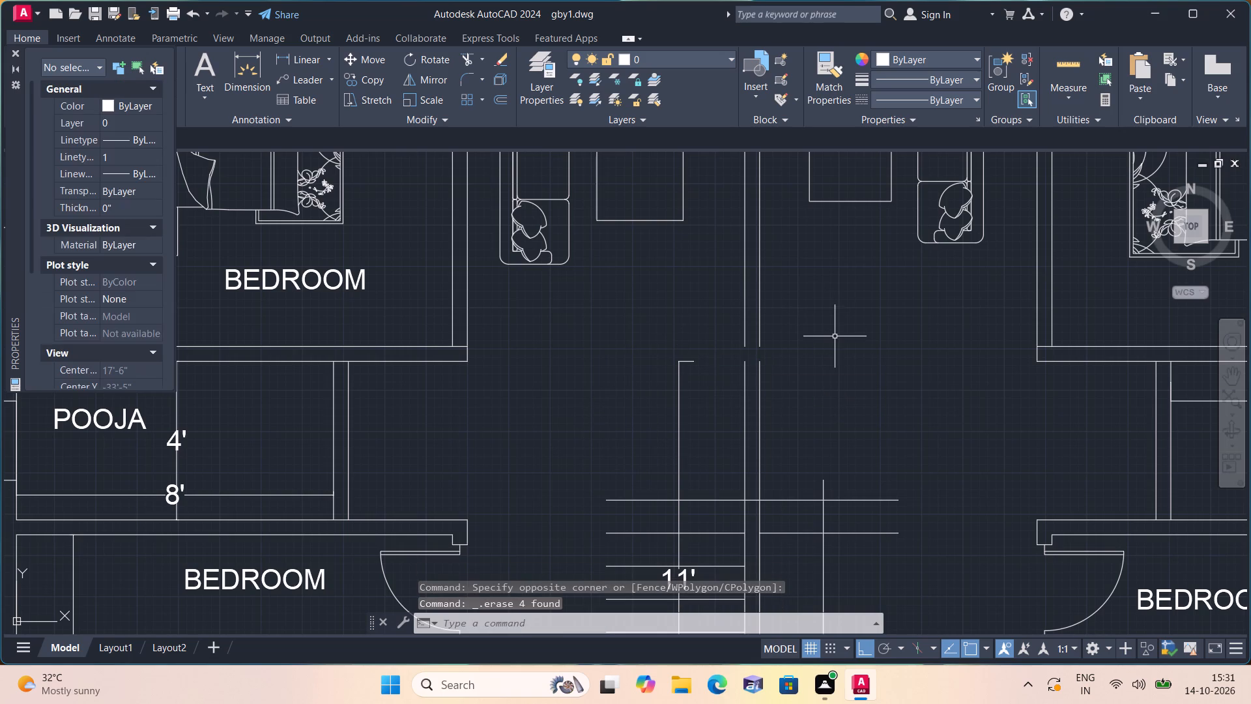
Draw a 3'5" horizontal line east from the central stair wall's upper end, continuing vertically down to the staircase's bottom line.
scroll(784, 367, down, 1)
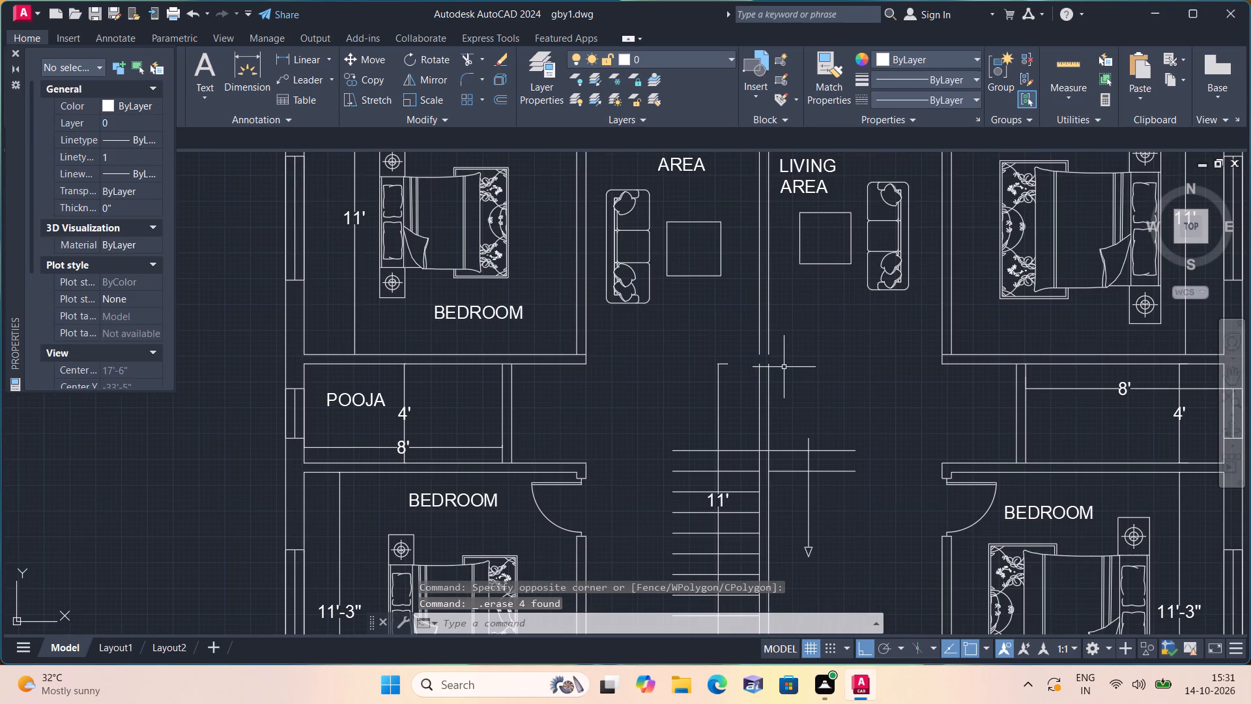
key(l)
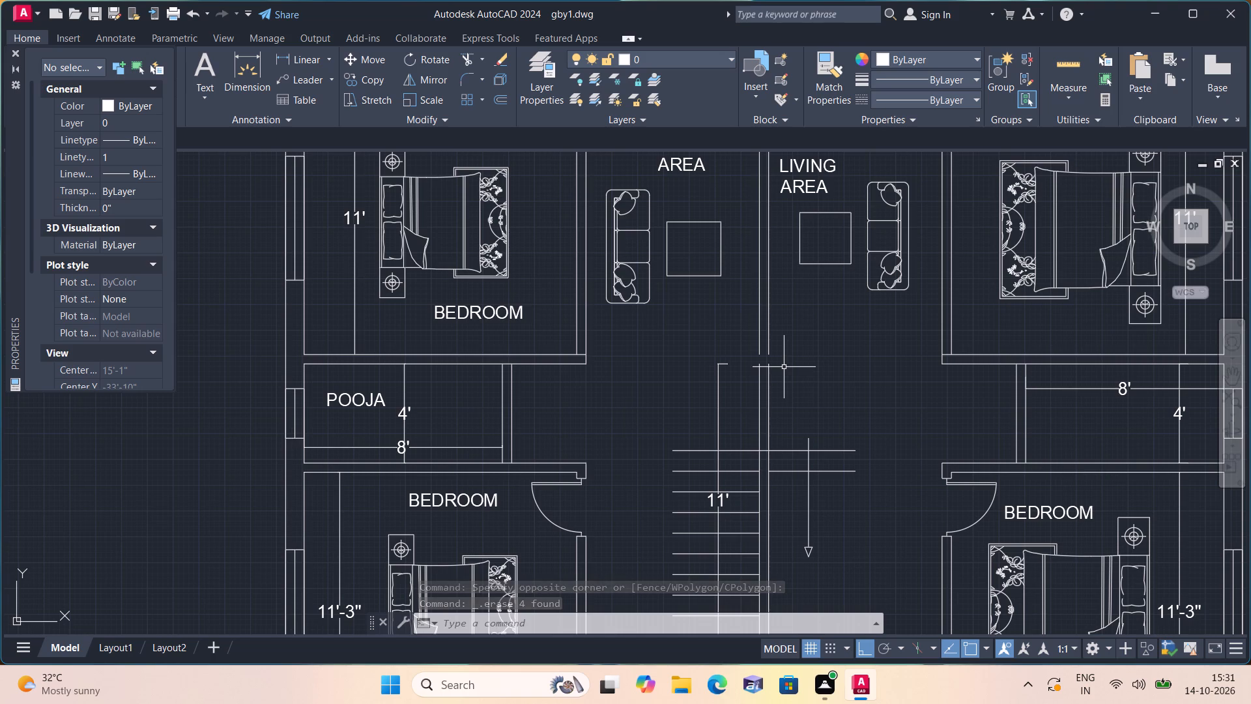
key(space)
scroll(777, 374, up, 2)
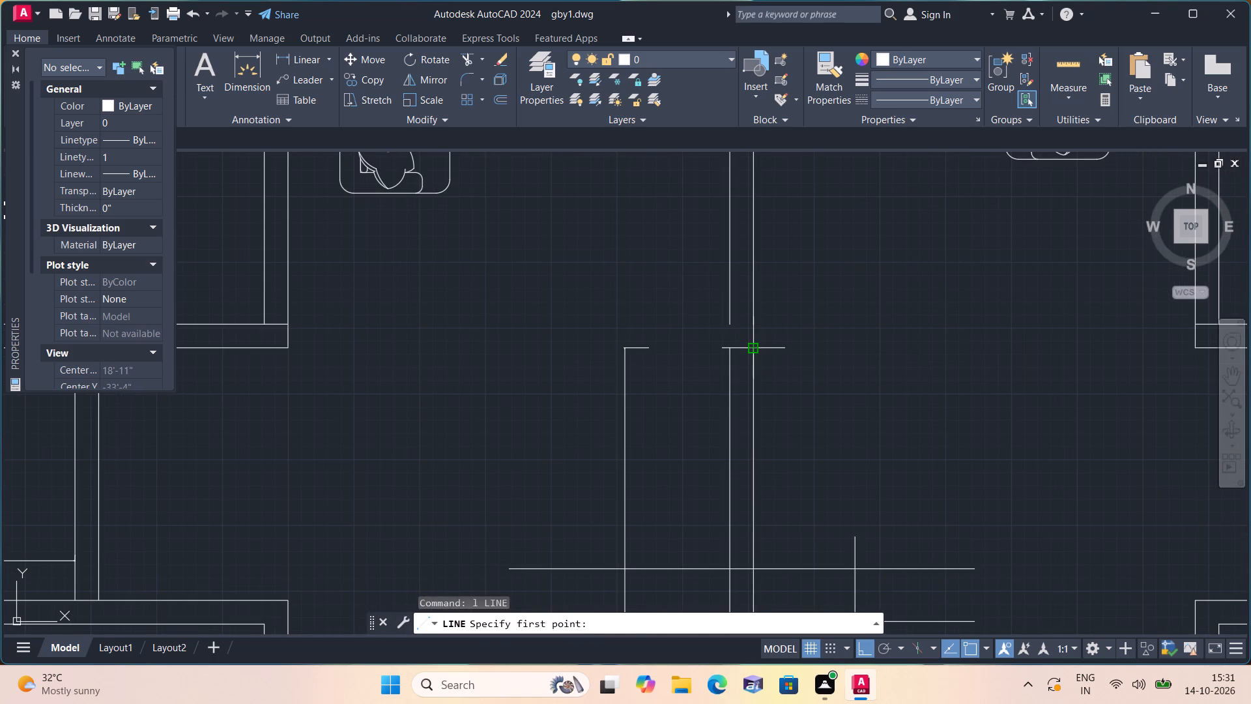
click(752, 345)
scroll(957, 359, down, 1)
text(3')
key(5)
key(shift+quotedbl)
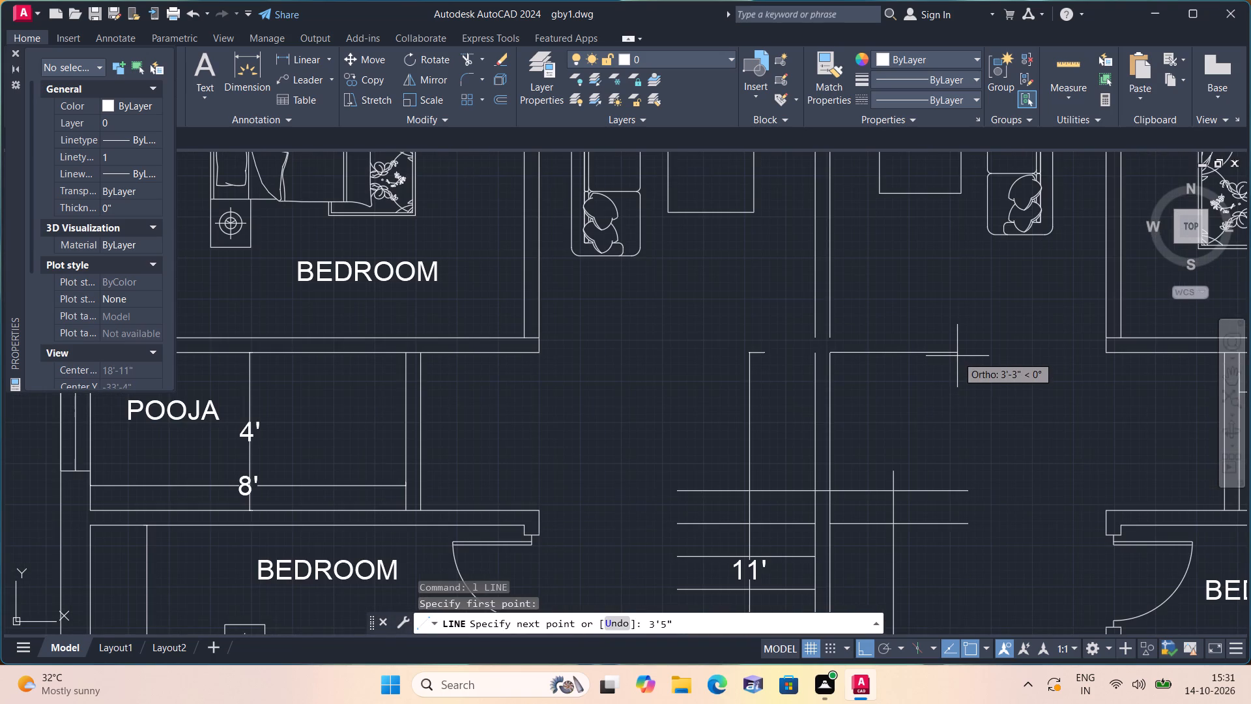
key(space)
middle_drag(878, 416, 846, 232)
scroll(918, 430, down, 1)
middle_drag(915, 427, 904, 241)
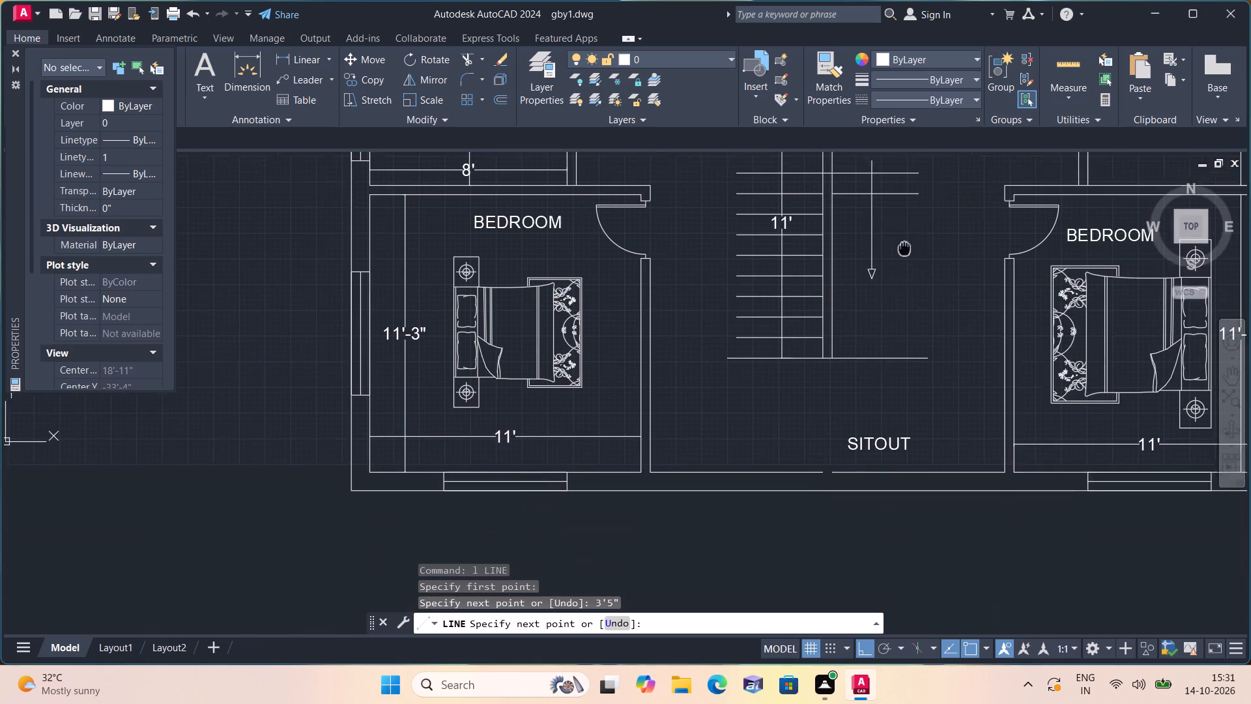
middle_drag(904, 241, 904, 236)
click(918, 349)
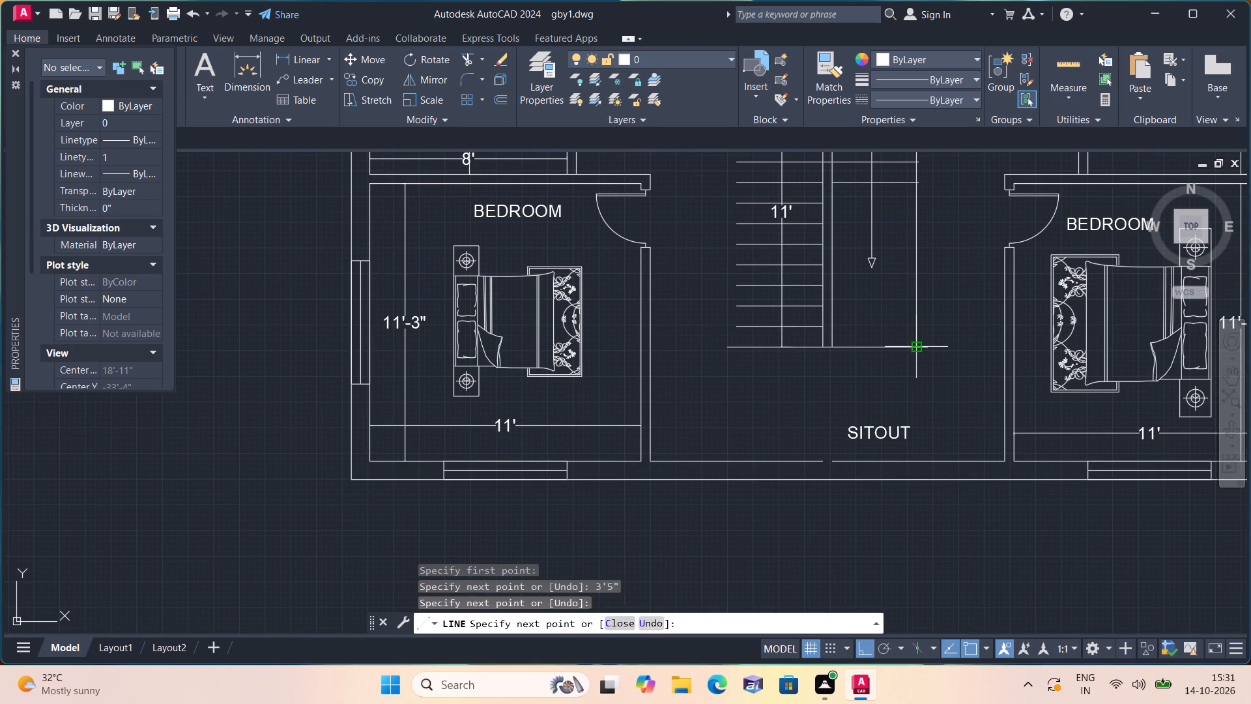
key(space)
Draw the outer east boundary from the bottom line's east end up to the upper wall's lower end, returning west to its east face.
scroll(850, 318, down, 1)
middle_drag(837, 310, 852, 386)
scroll(925, 448, up, 1)
key(space)
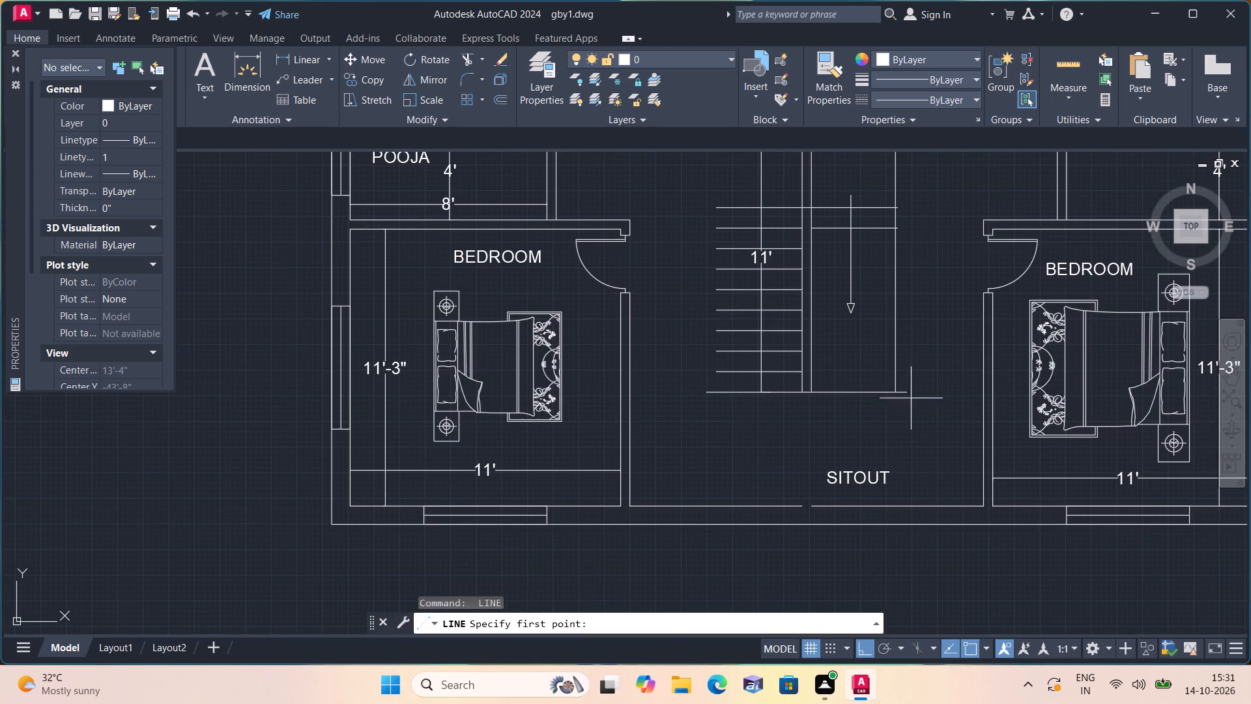
click(909, 389)
scroll(918, 264, down, 1)
middle_drag(918, 263, 985, 505)
scroll(997, 437, up, 2)
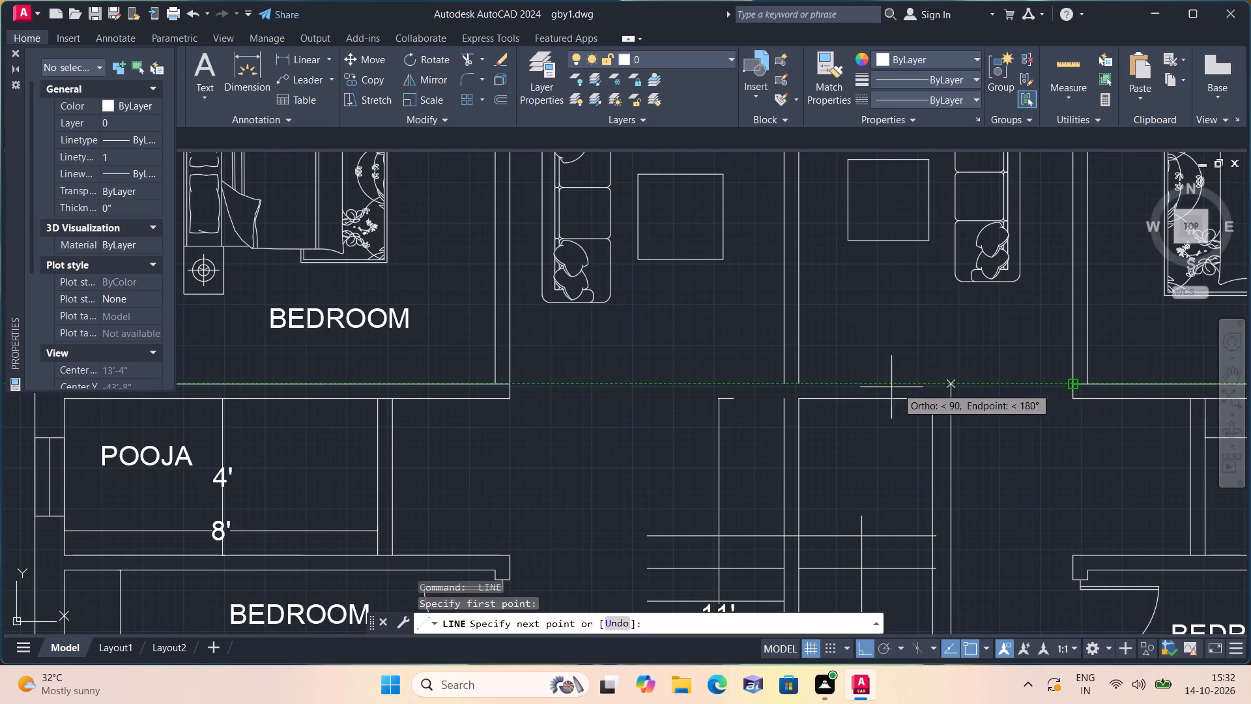
click(951, 383)
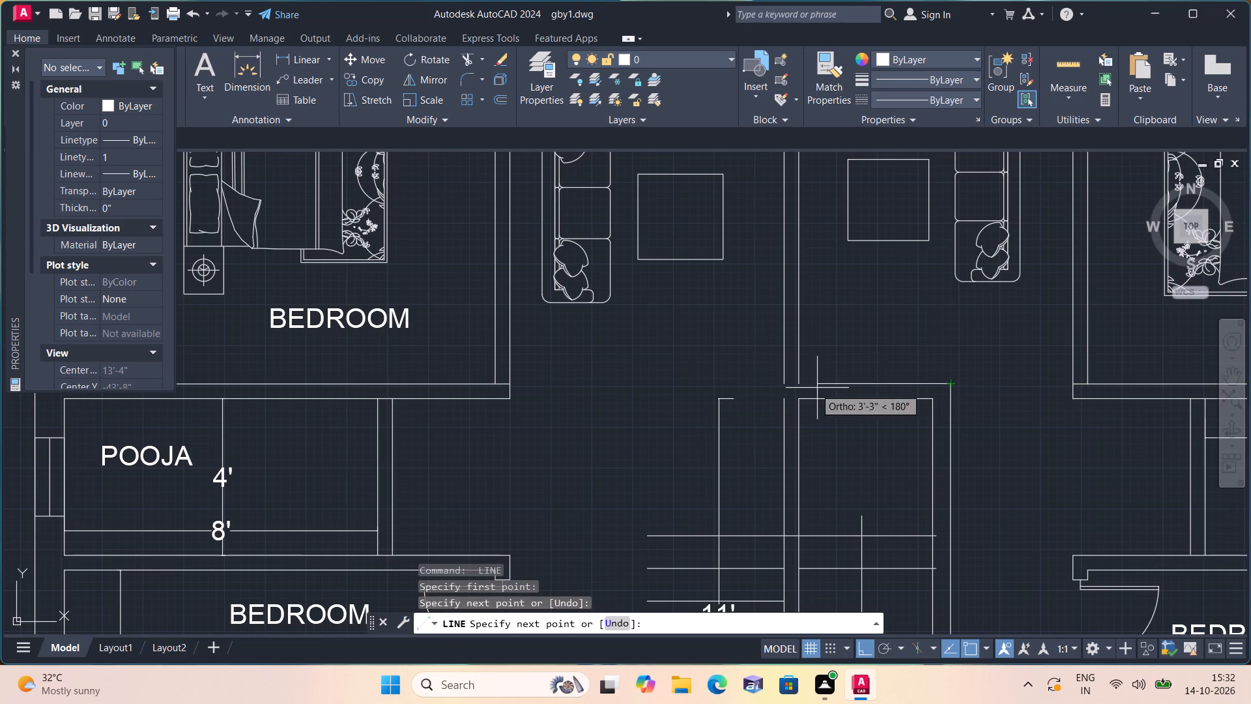
click(800, 387)
key(space)
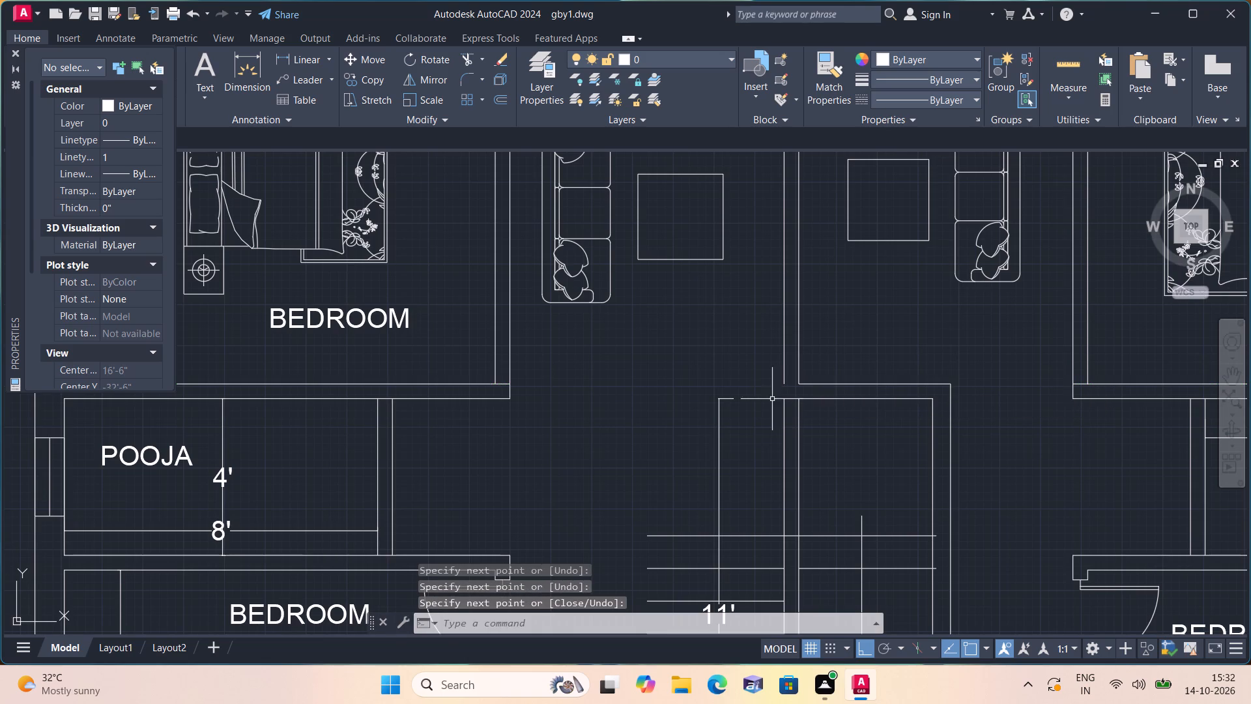
Draw a 3'5" horizontal line west from the central stair wall's upper end, continuing vertically down to the staircase's bottom line.
key(space)
click(783, 401)
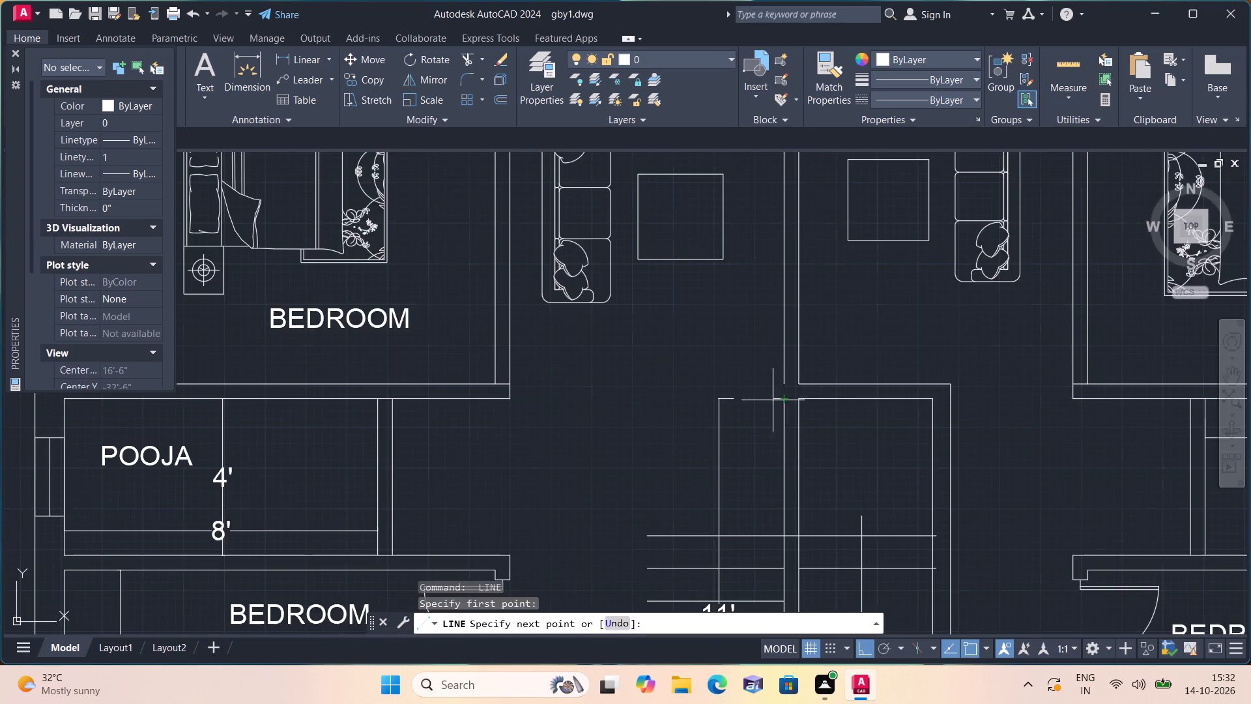
key(3)
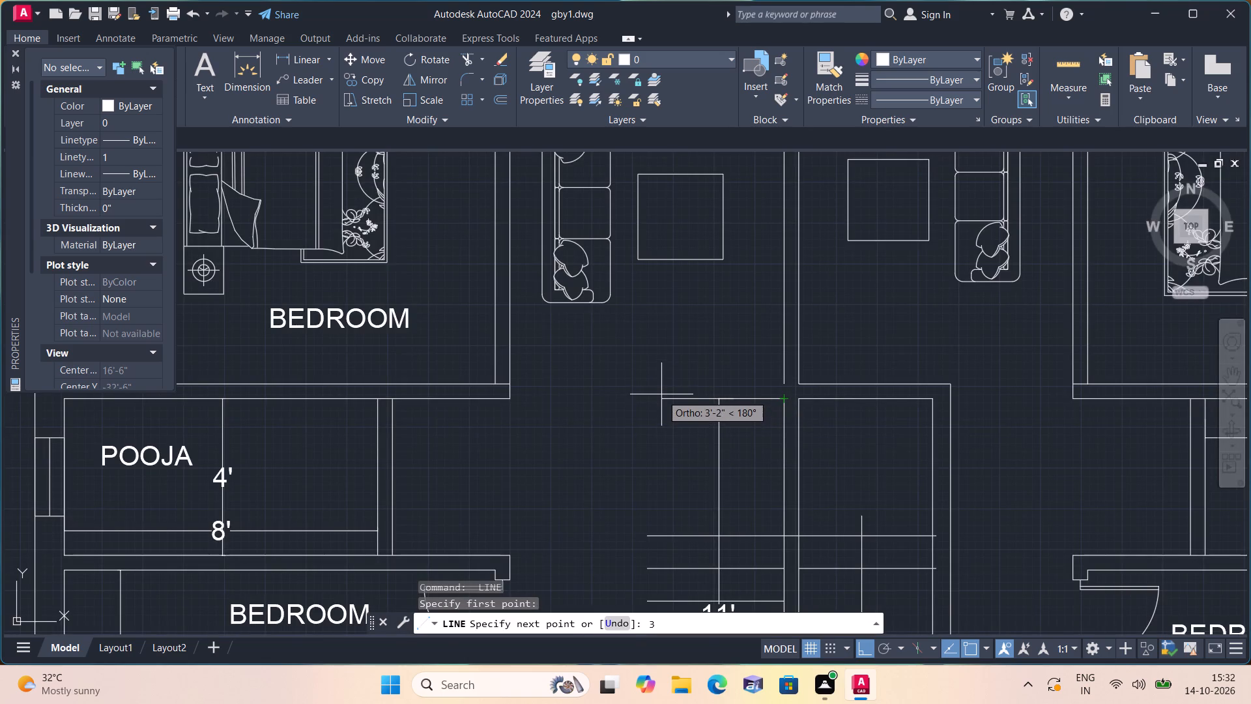
text('5)
key(shift+quotedbl)
key(space)
middle_drag(662, 439, 667, 291)
scroll(661, 439, down, 1)
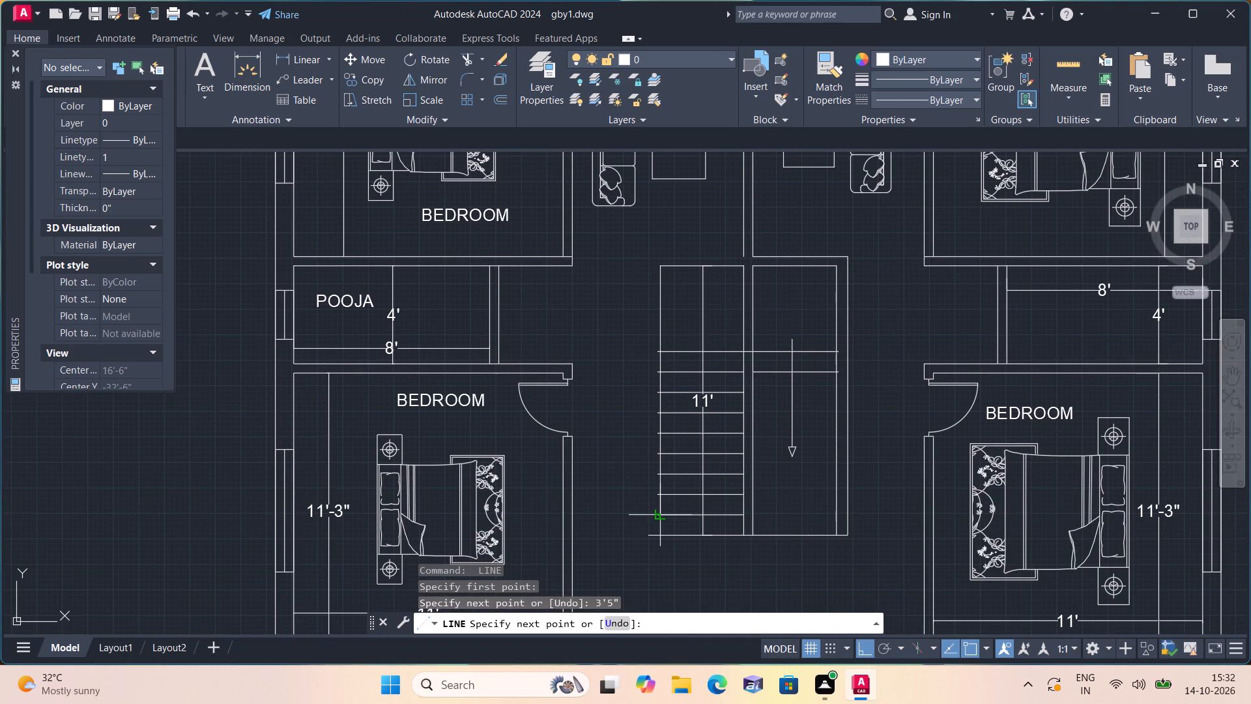
click(663, 533)
key(space)
Draw the outer west boundary from the bottom line's west end up to the top line's level, joining it to the inner line's upper corner.
scroll(663, 533, up, 2)
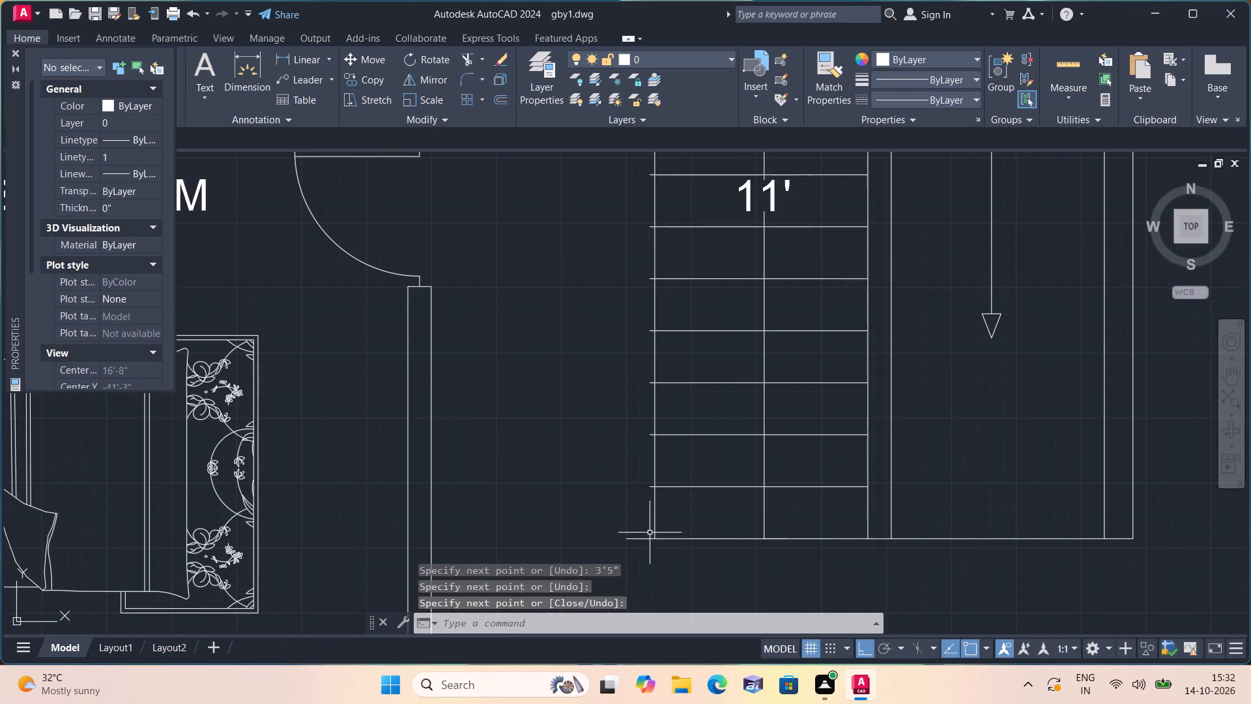
key(space)
click(630, 539)
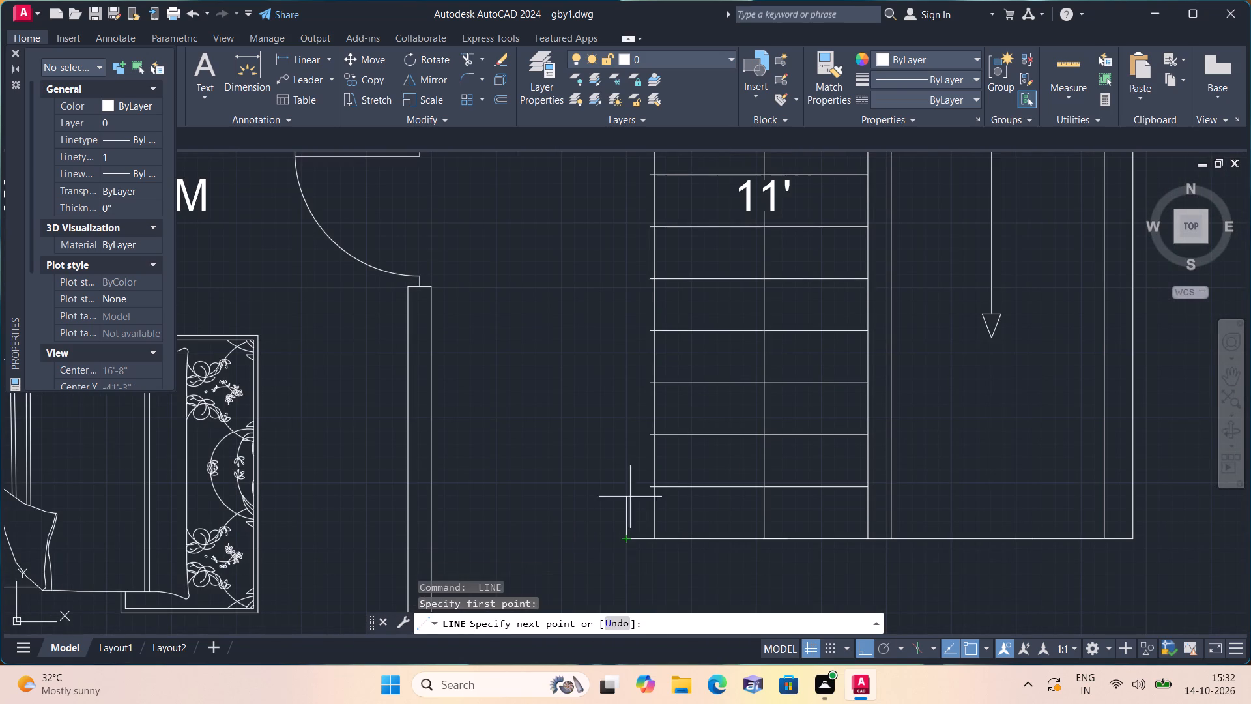
scroll(645, 398, down, 1)
middle_drag(632, 390, 660, 603)
scroll(632, 278, up, 3)
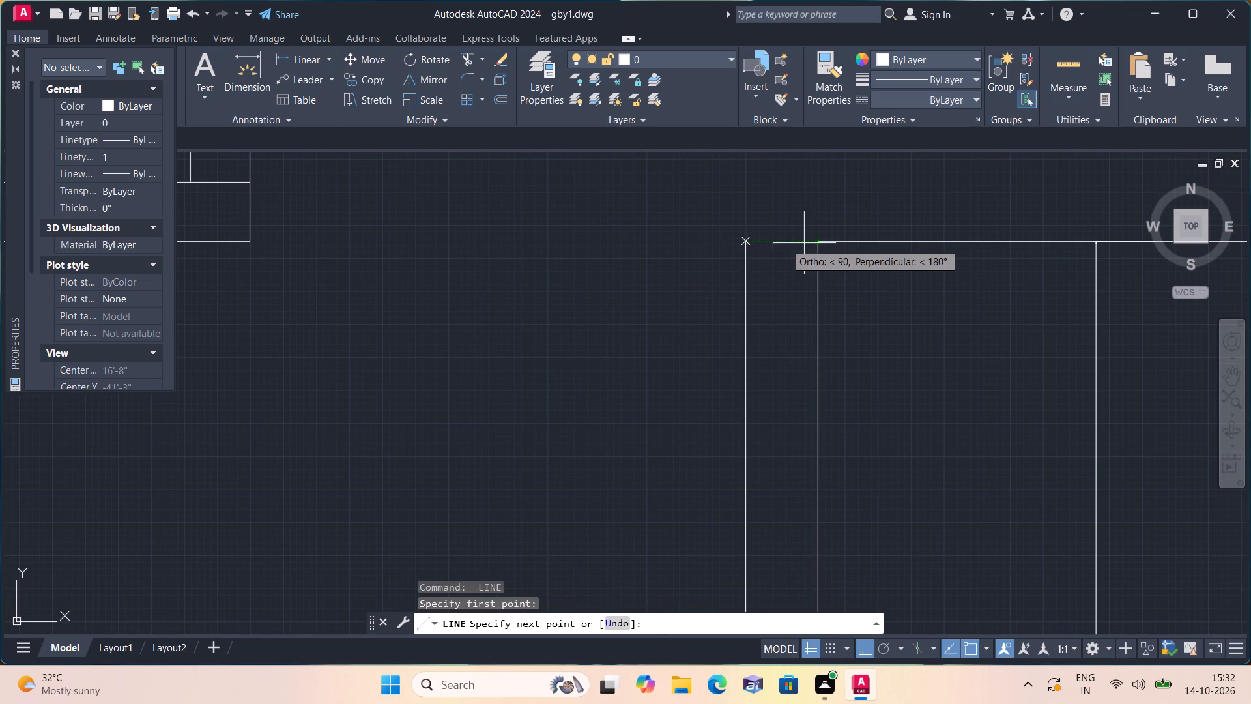
click(746, 242)
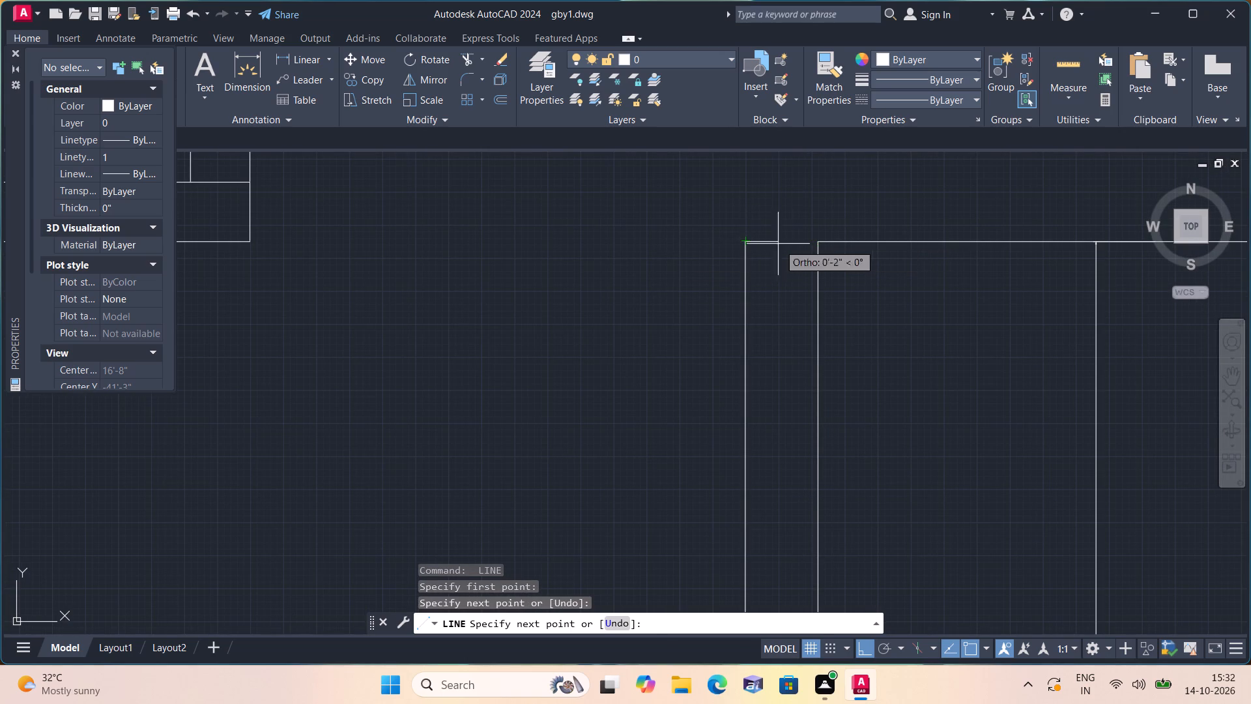
click(822, 237)
key(space)
Trim the west overhangs of the upper five treads in the west flight back to the inner west stair line.
scroll(786, 268, down, 2)
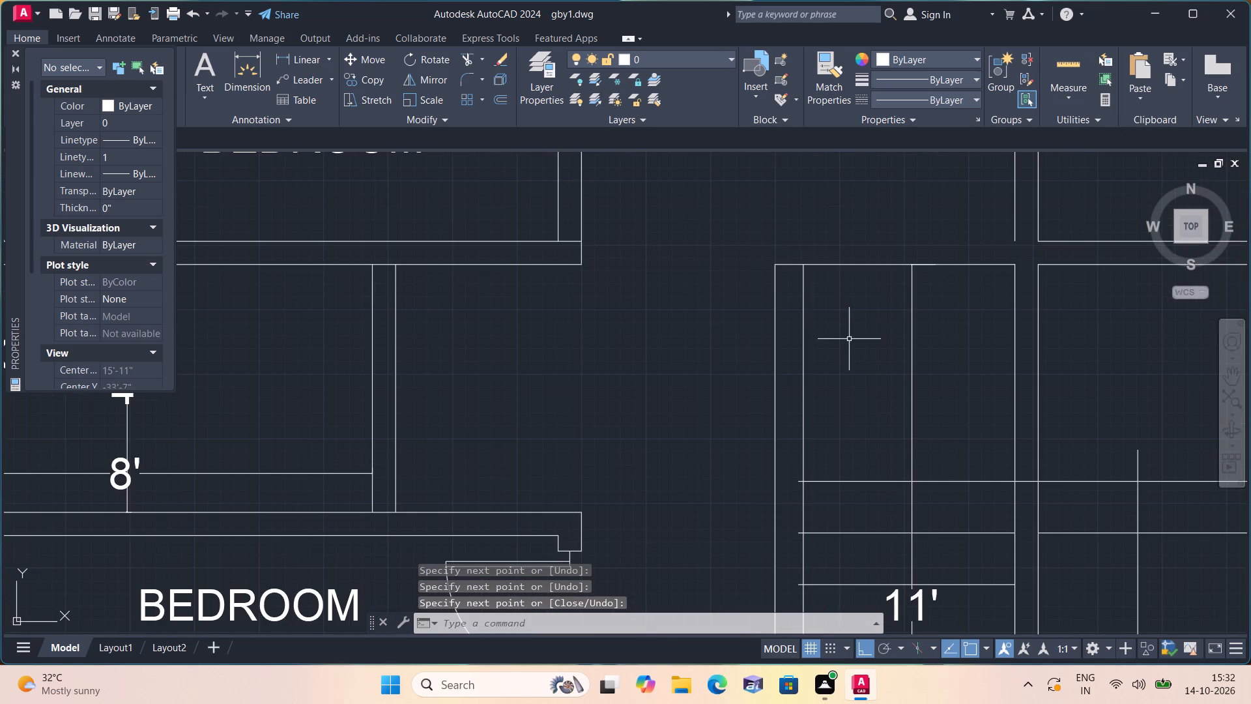
middle_drag(845, 336, 847, 236)
text(tr)
text(im)
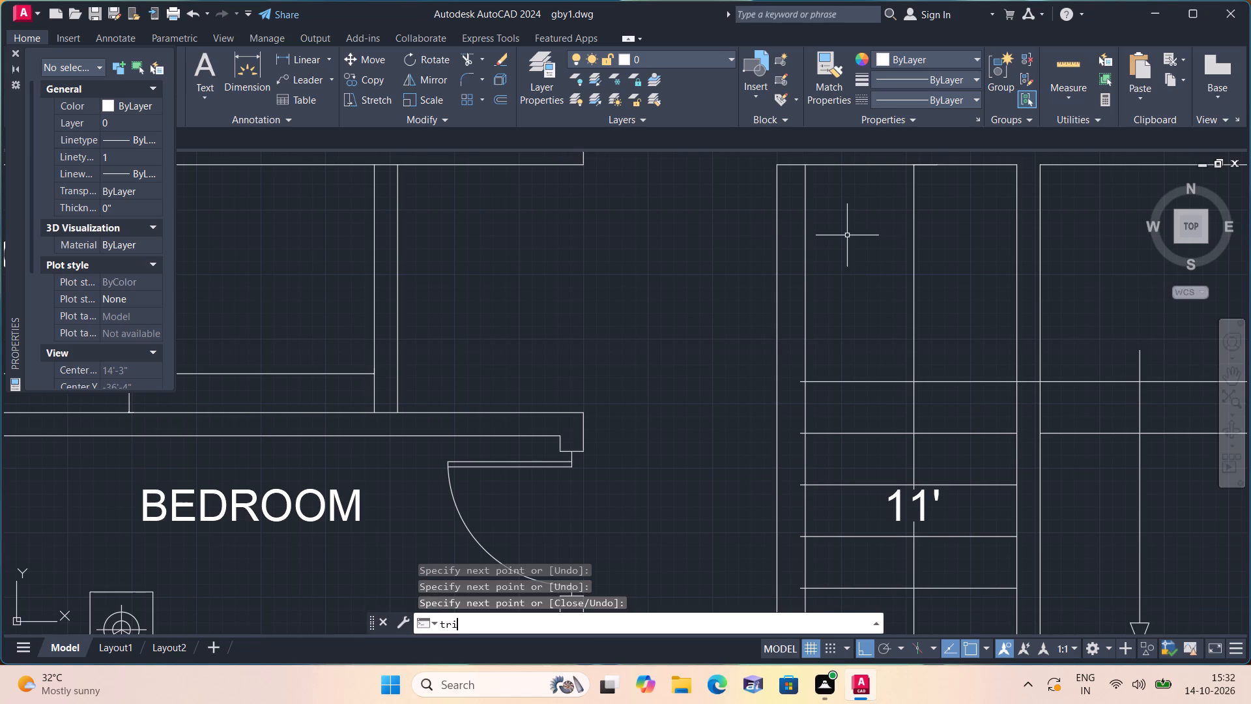
key(space)
scroll(785, 488, up, 1)
middle_click(781, 486)
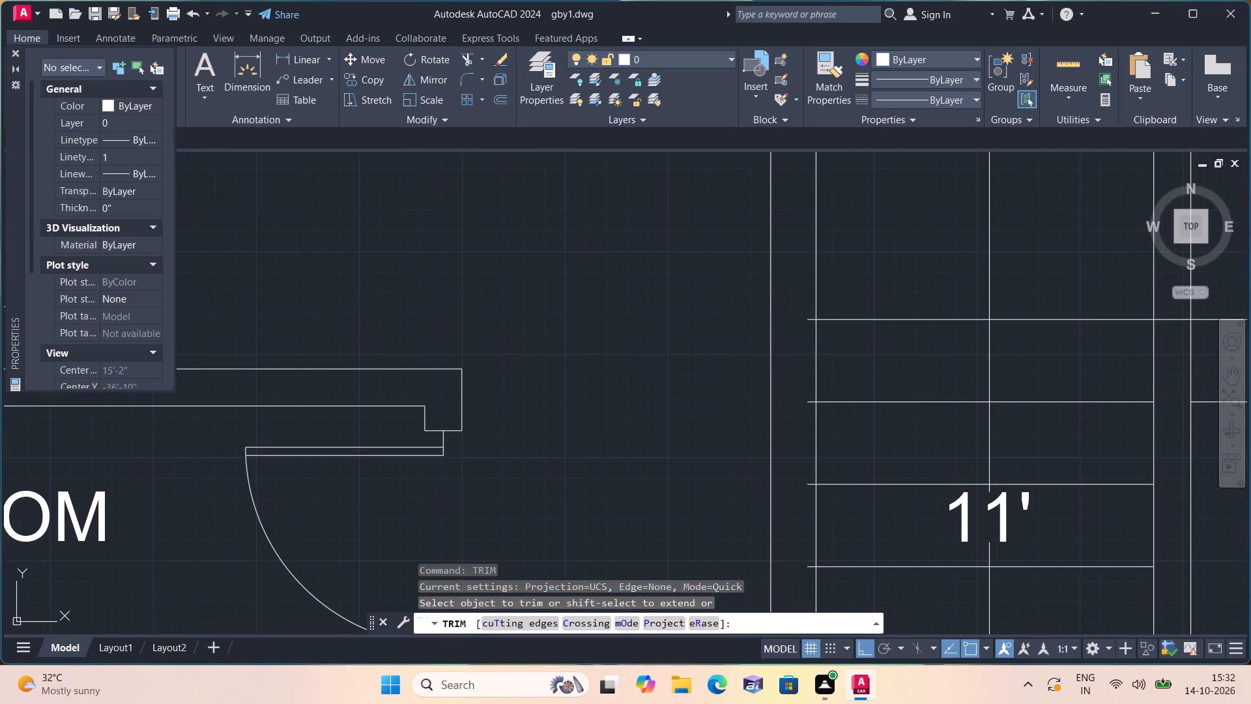
click(807, 317)
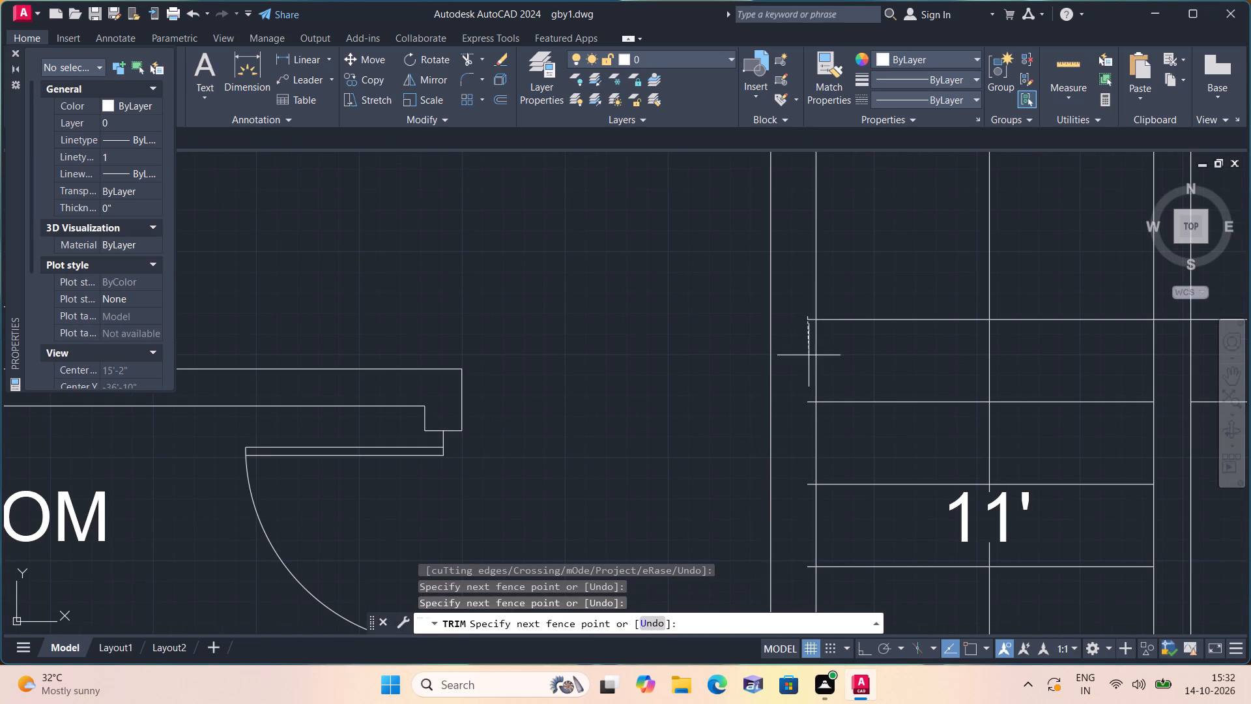
click(810, 405)
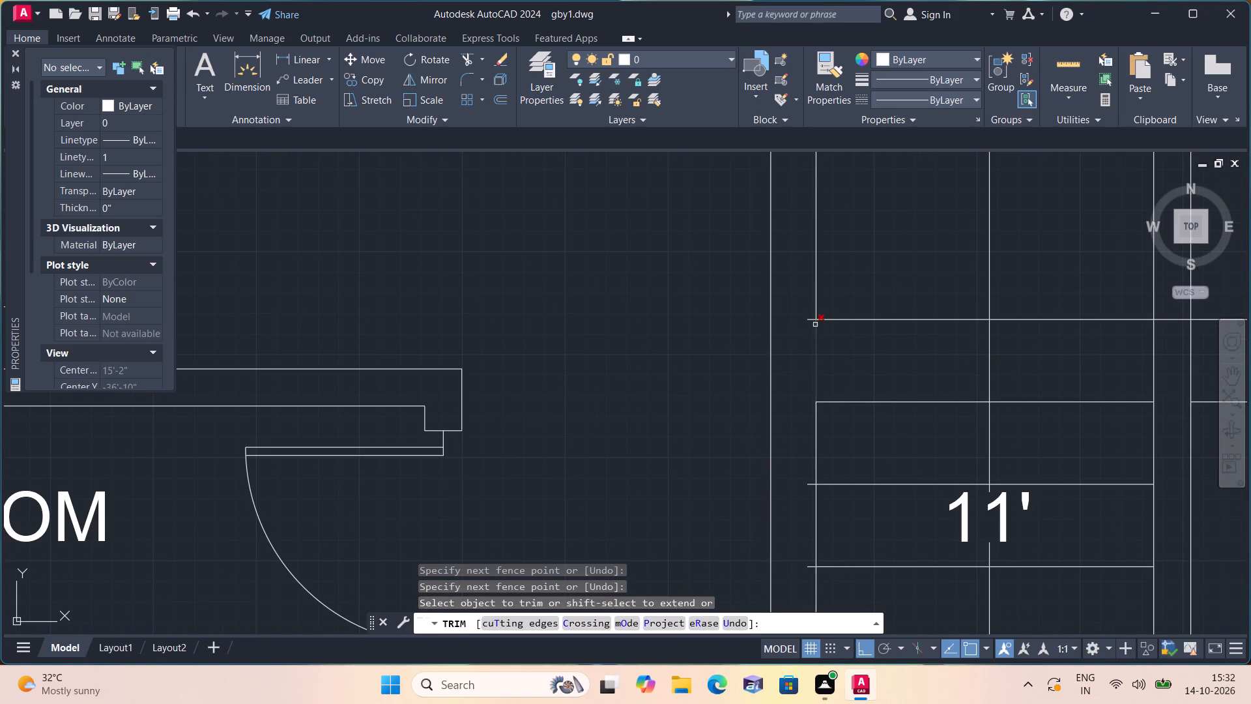
click(806, 319)
middle_drag(800, 317, 800, 184)
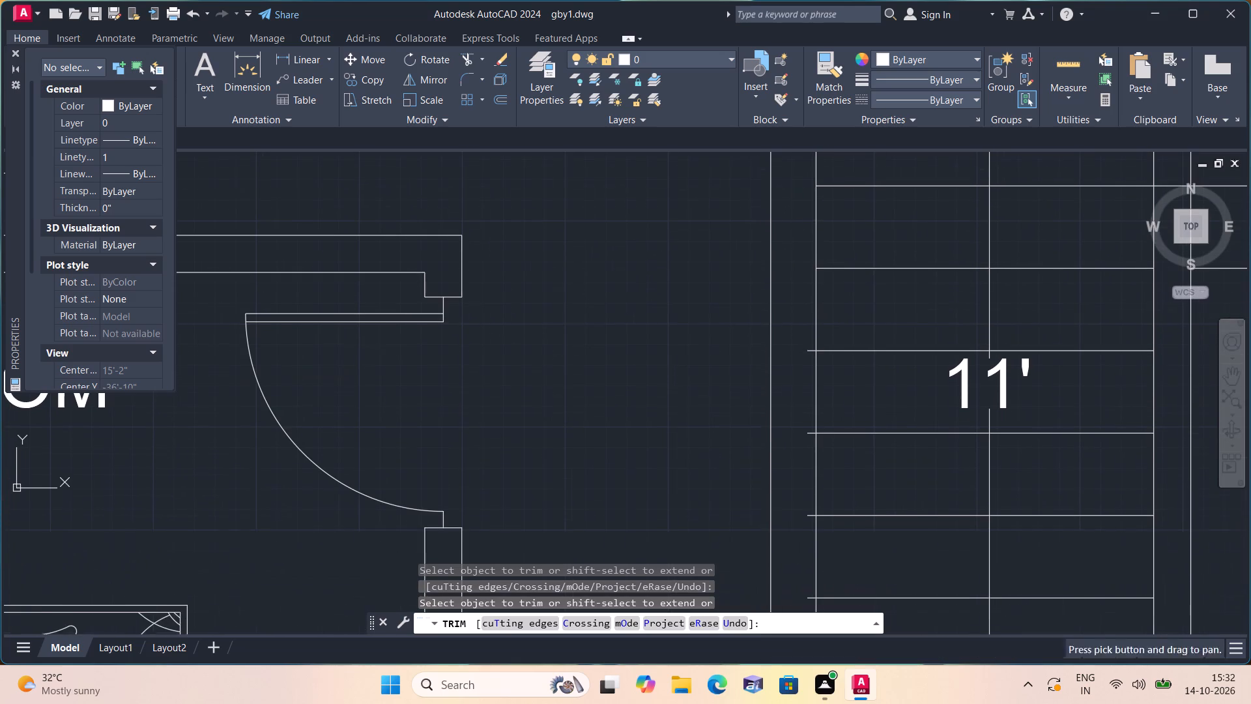
click(809, 351)
middle_drag(795, 357, 792, 353)
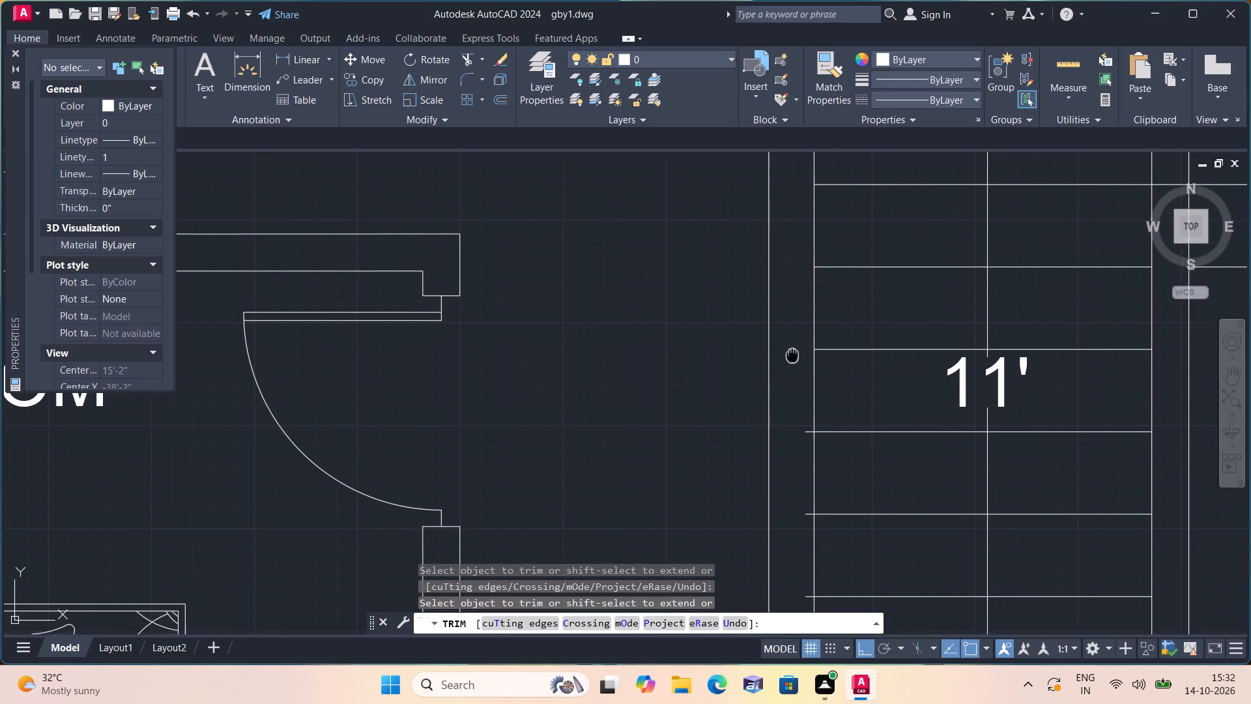
middle_drag(792, 353, 782, 240)
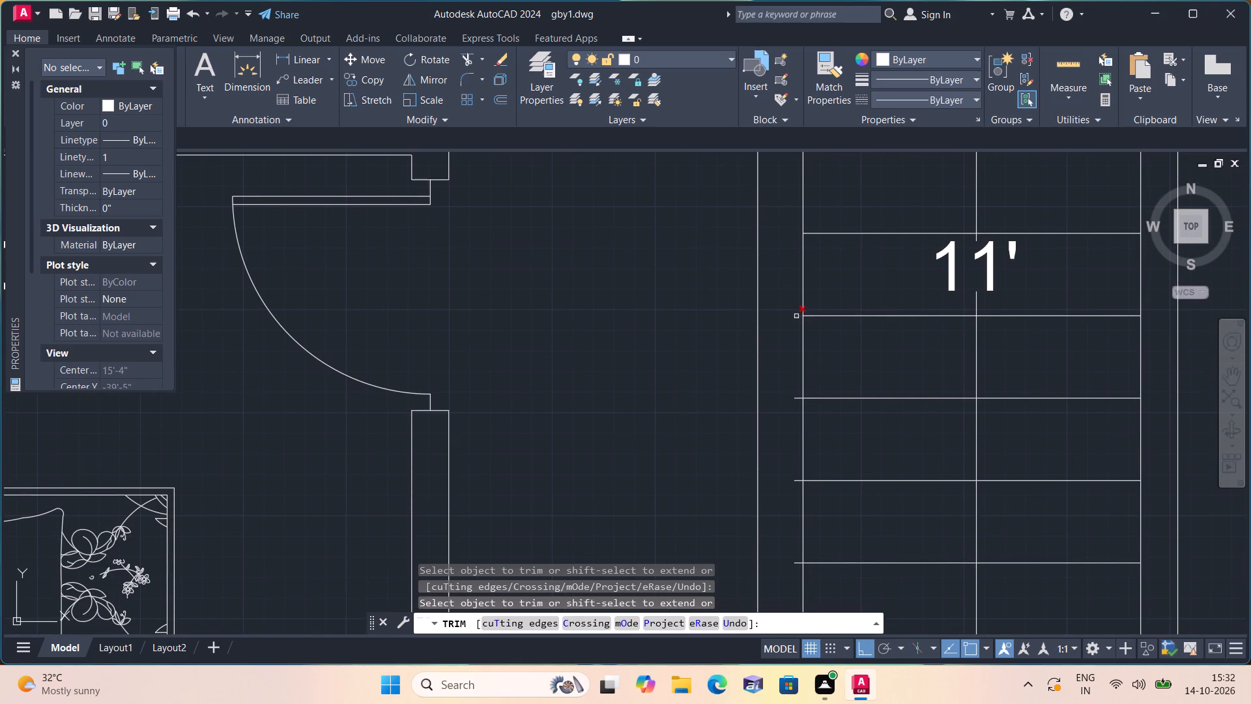
click(796, 315)
click(794, 399)
Trim the west overhangs of the remaining four lower treads in the west flight to the inner west stair line.
middle_drag(783, 395, 756, 259)
click(769, 347)
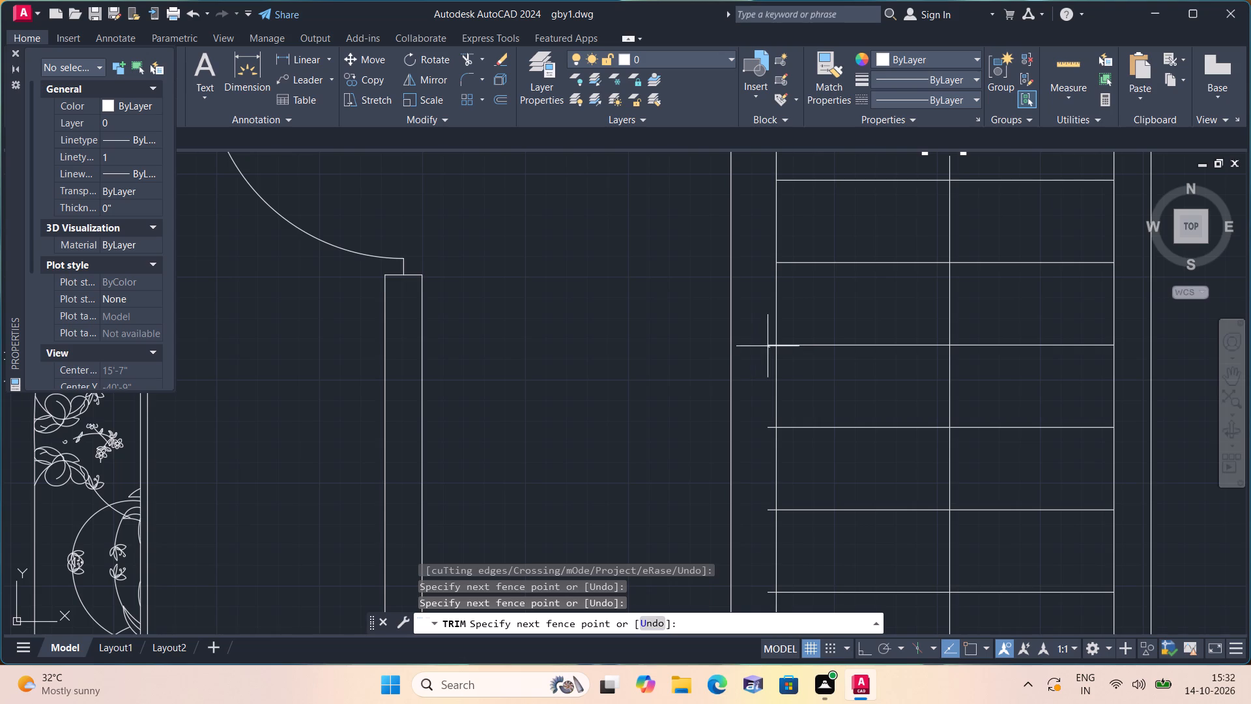
click(769, 345)
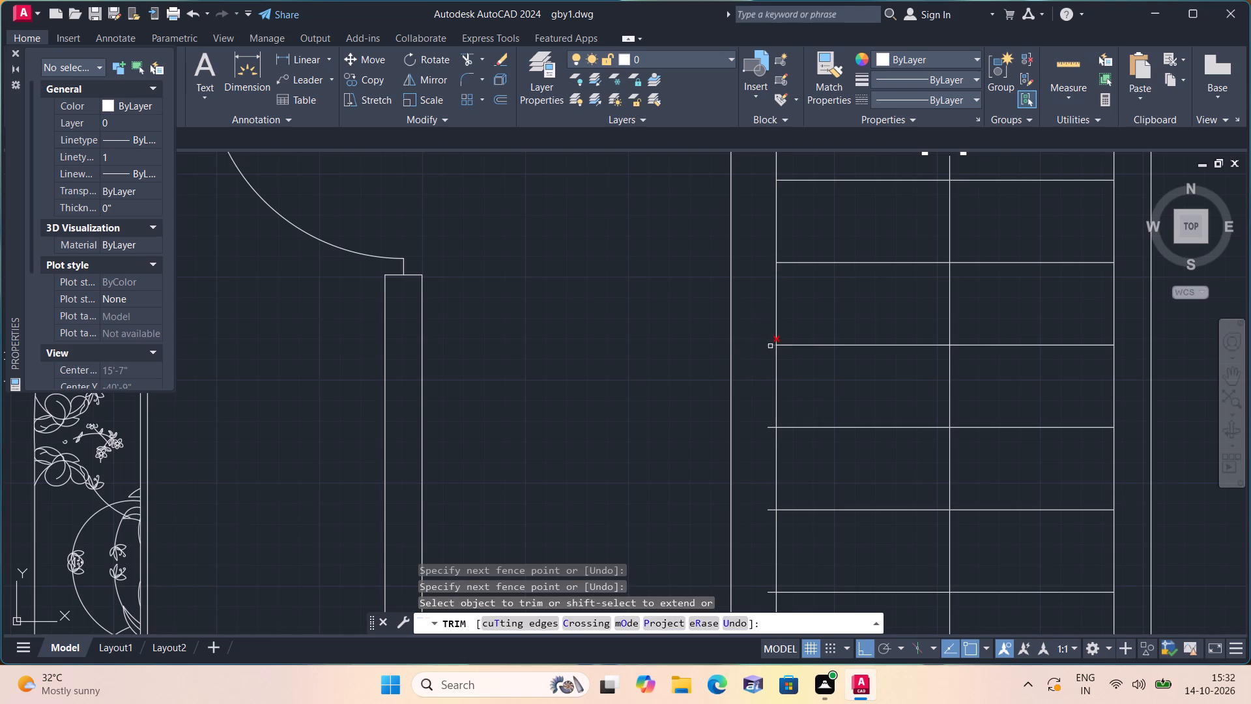
click(770, 346)
middle_drag(757, 317, 743, 211)
click(756, 323)
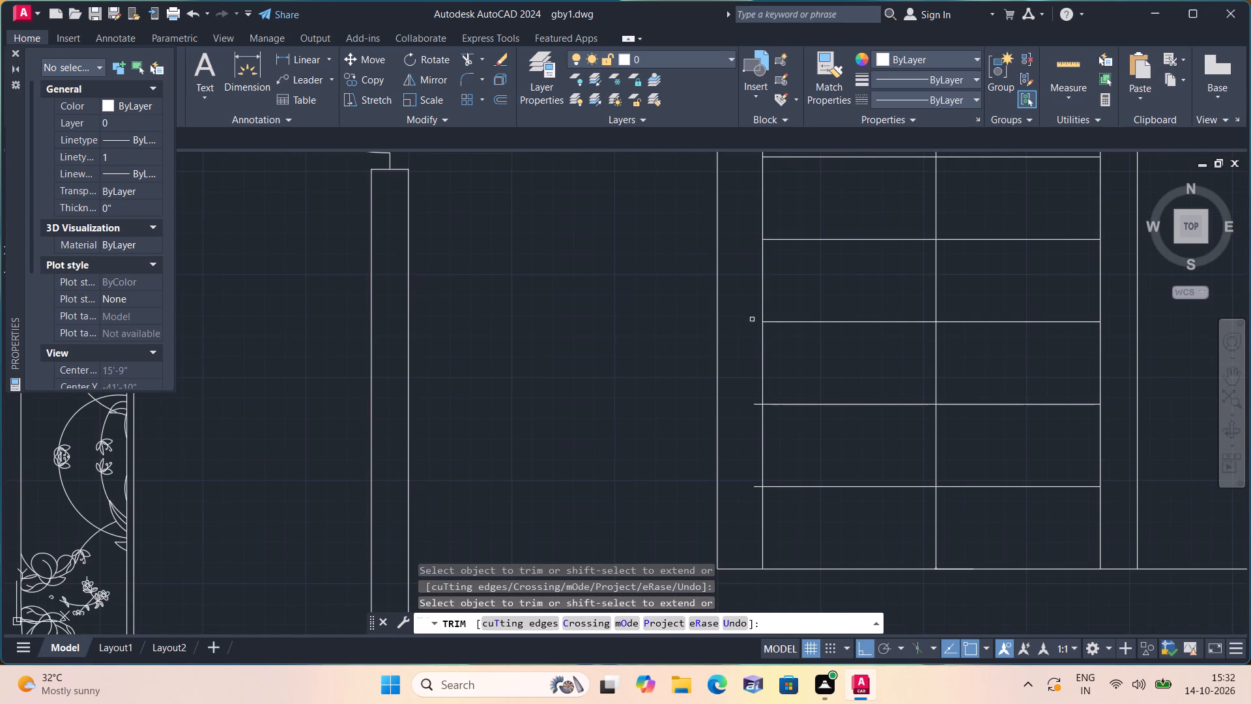
middle_drag(745, 317, 753, 210)
scroll(745, 317, down, 1)
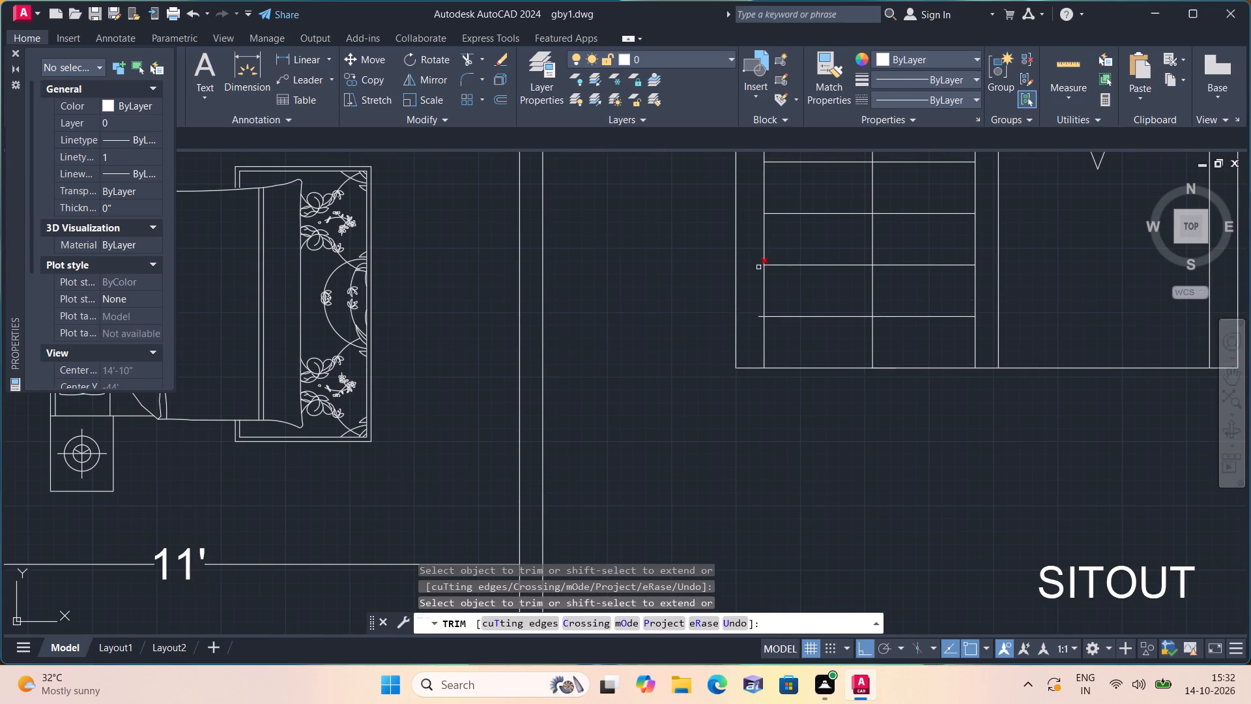
click(759, 267)
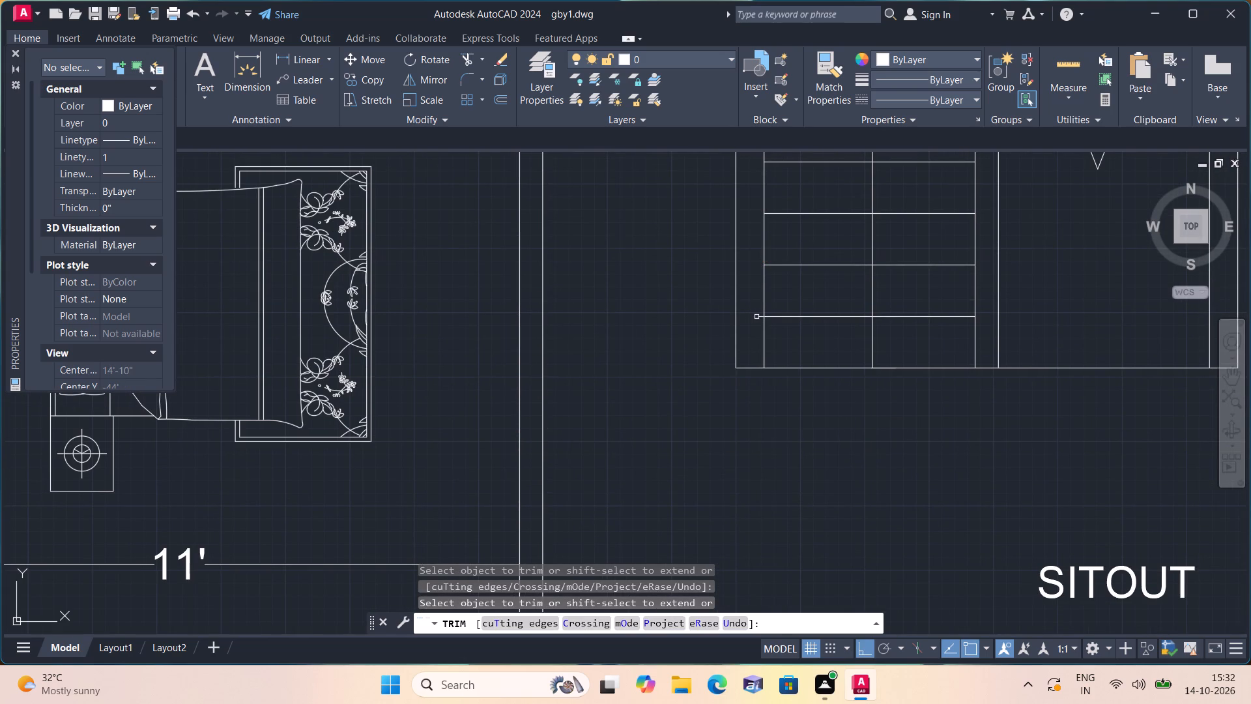
click(756, 317)
click(761, 316)
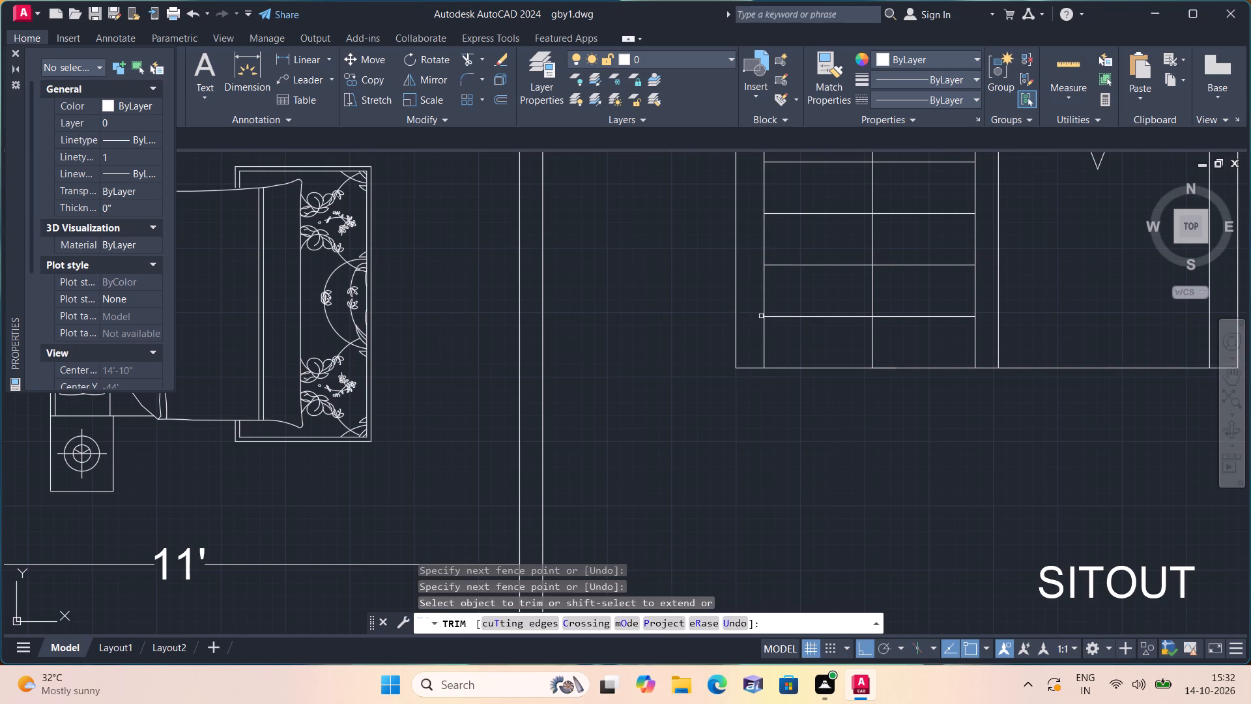
Trim the overhanging east ends of the two treads in the east flight at the inner east stair line.
scroll(677, 272, down, 1)
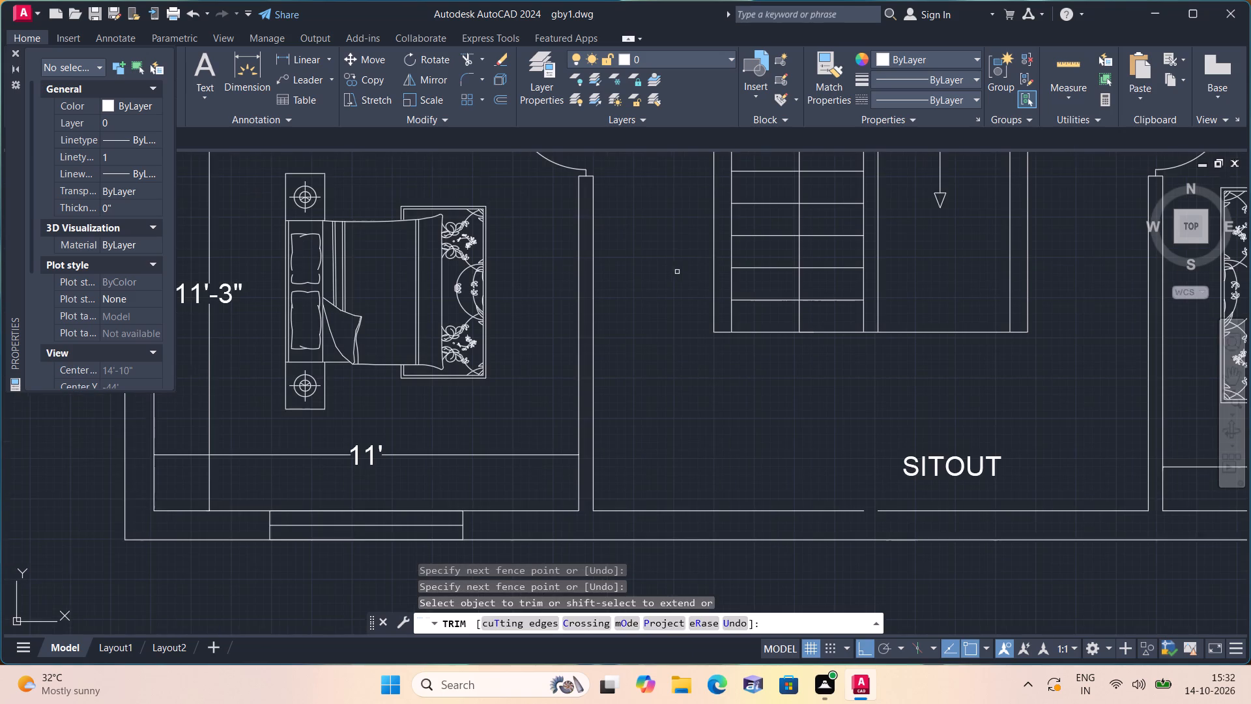
scroll(677, 267, down, 1)
middle_drag(680, 260, 705, 359)
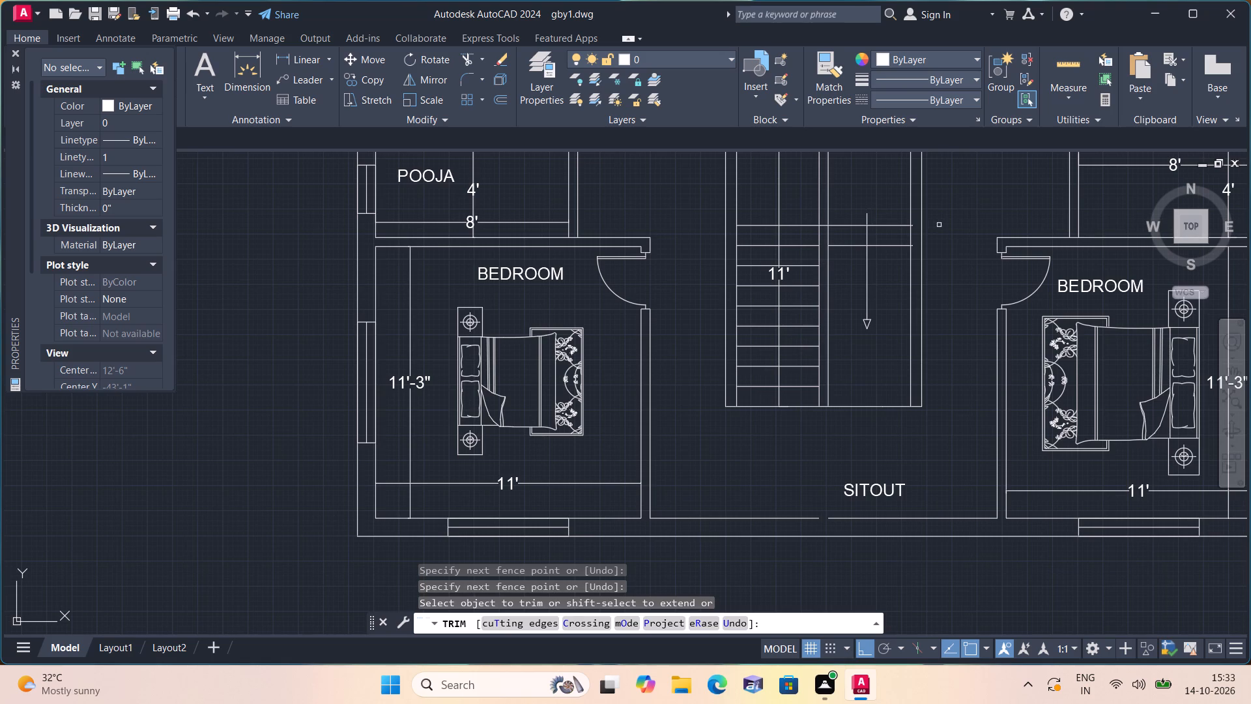
scroll(909, 218, up, 4)
click(921, 250)
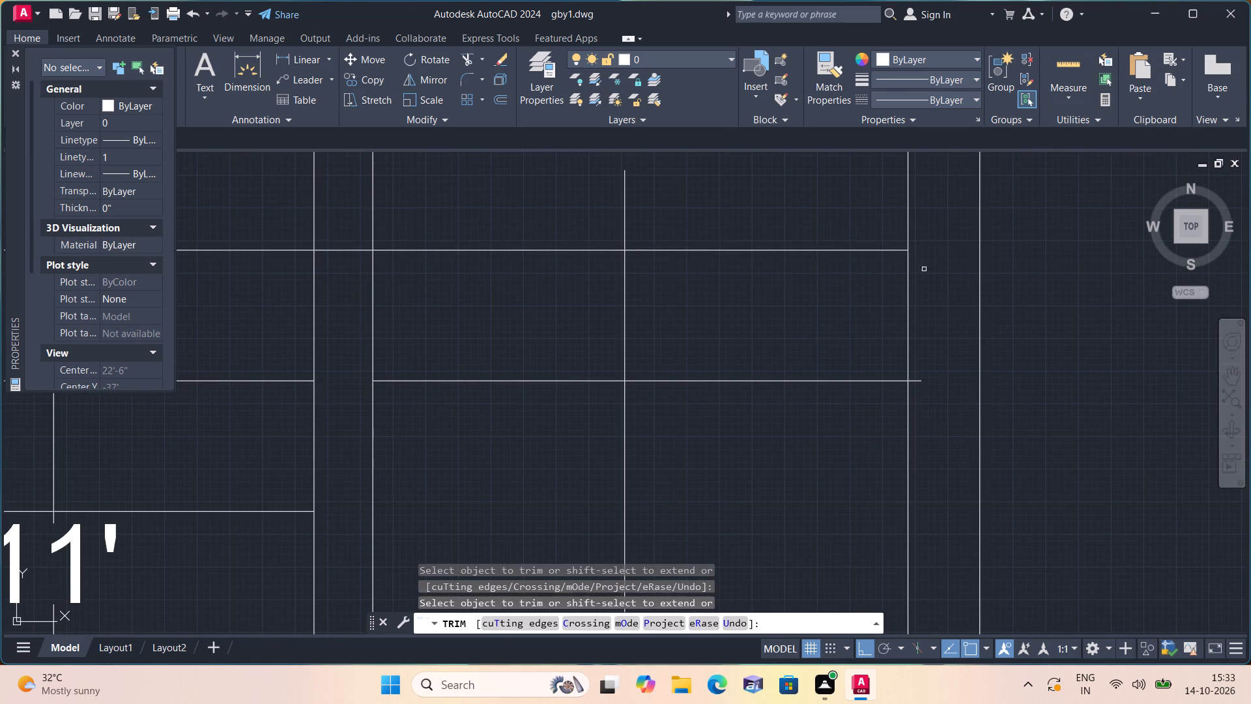
drag(916, 378, 918, 387)
click(919, 388)
key(Escape)
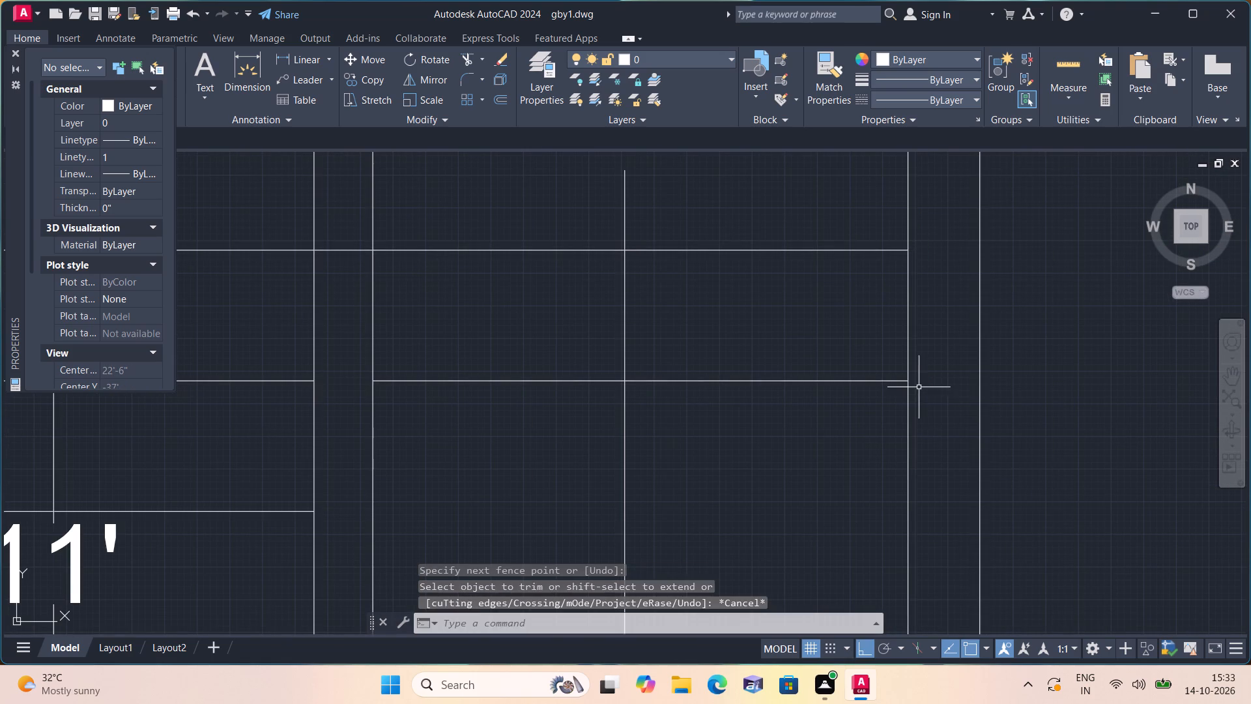
Add a horizontal linear dimension across the staircase's upper landing, from the inner west line to the inner east line.
scroll(862, 341, down, 1)
click(302, 57)
scroll(336, 295, down, 1)
middle_drag(336, 295, 416, 462)
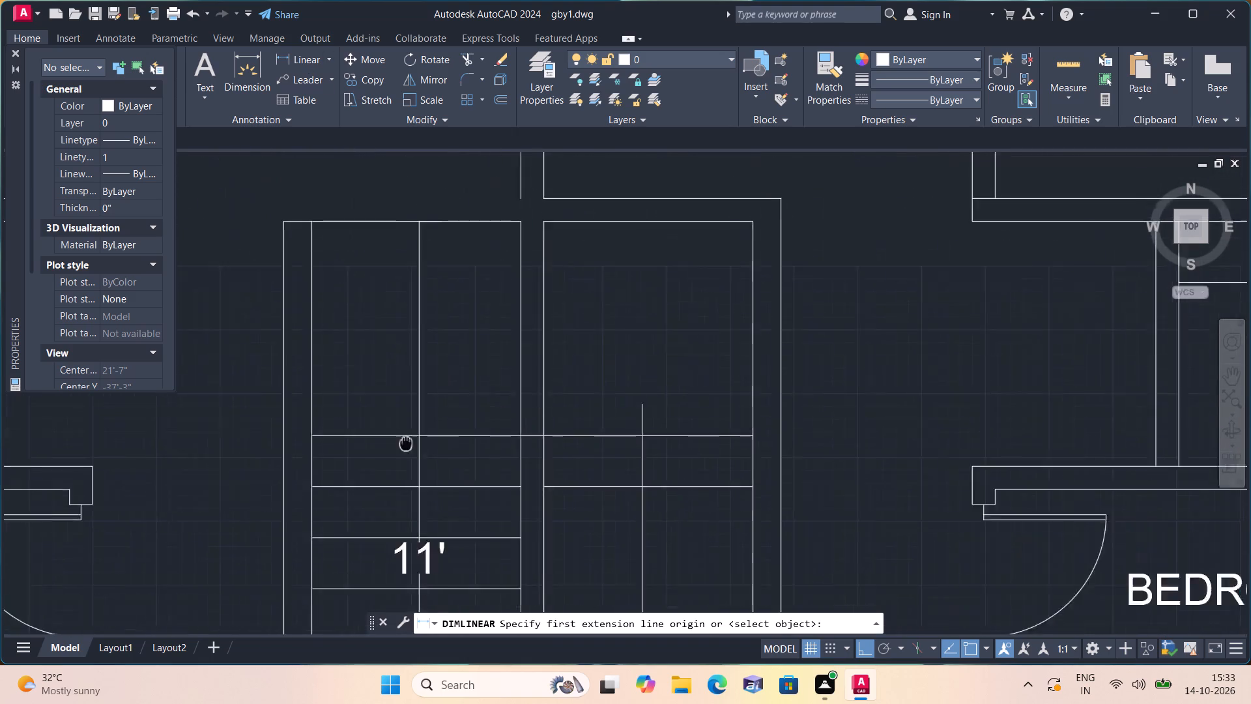
middle_drag(416, 462, 442, 508)
scroll(369, 386, down, 1)
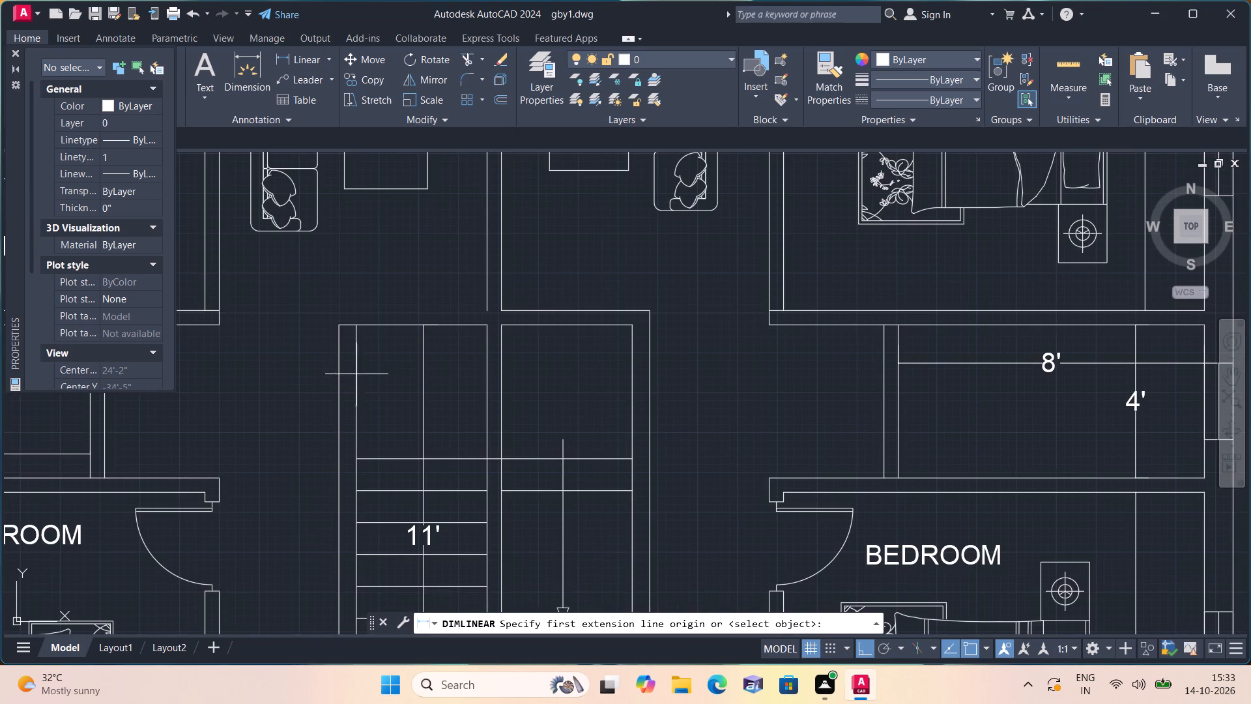
click(354, 372)
click(631, 372)
click(606, 371)
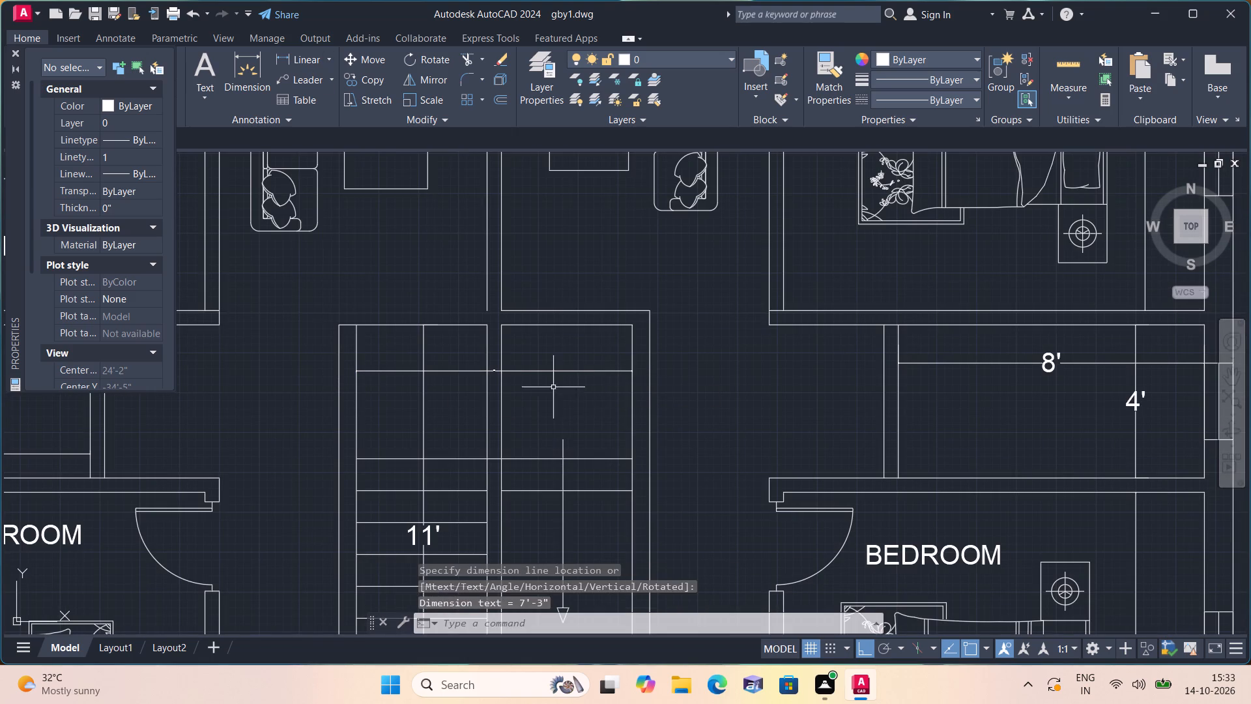
Replace the landing width dimension's text with 7'.
scroll(495, 381, up, 7)
click(495, 348)
click(495, 353)
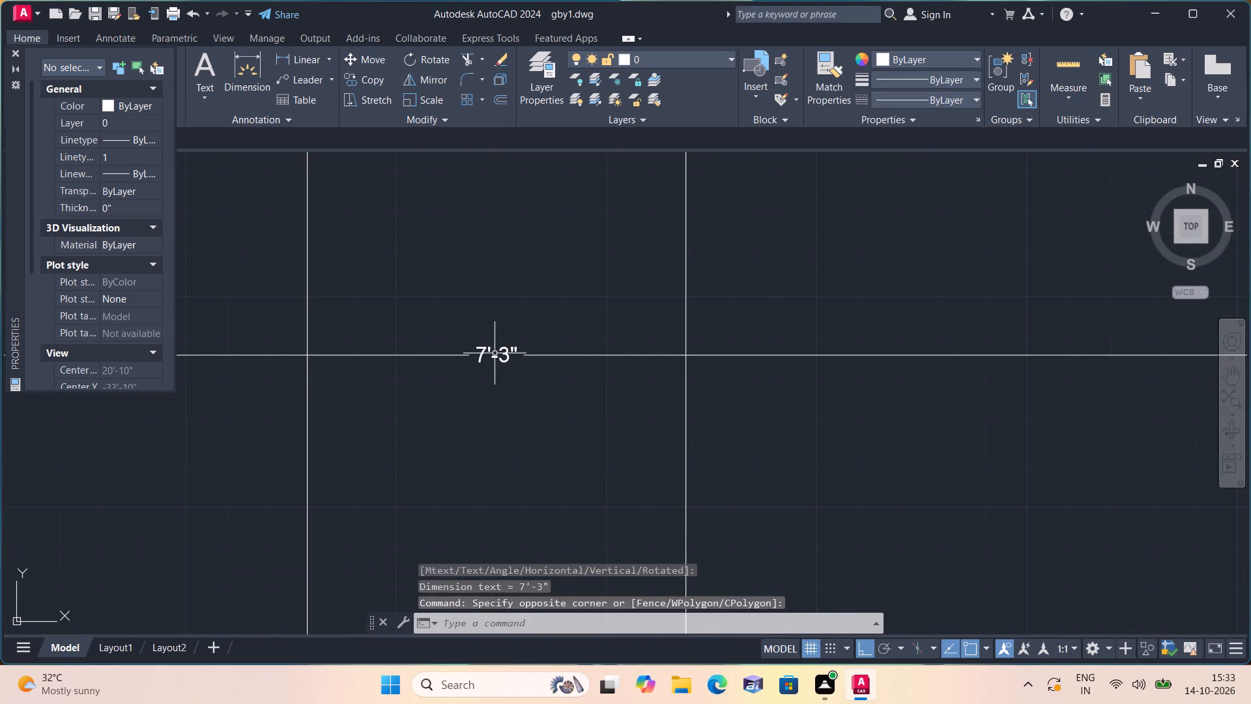
click(479, 345)
click(476, 349)
click(485, 358)
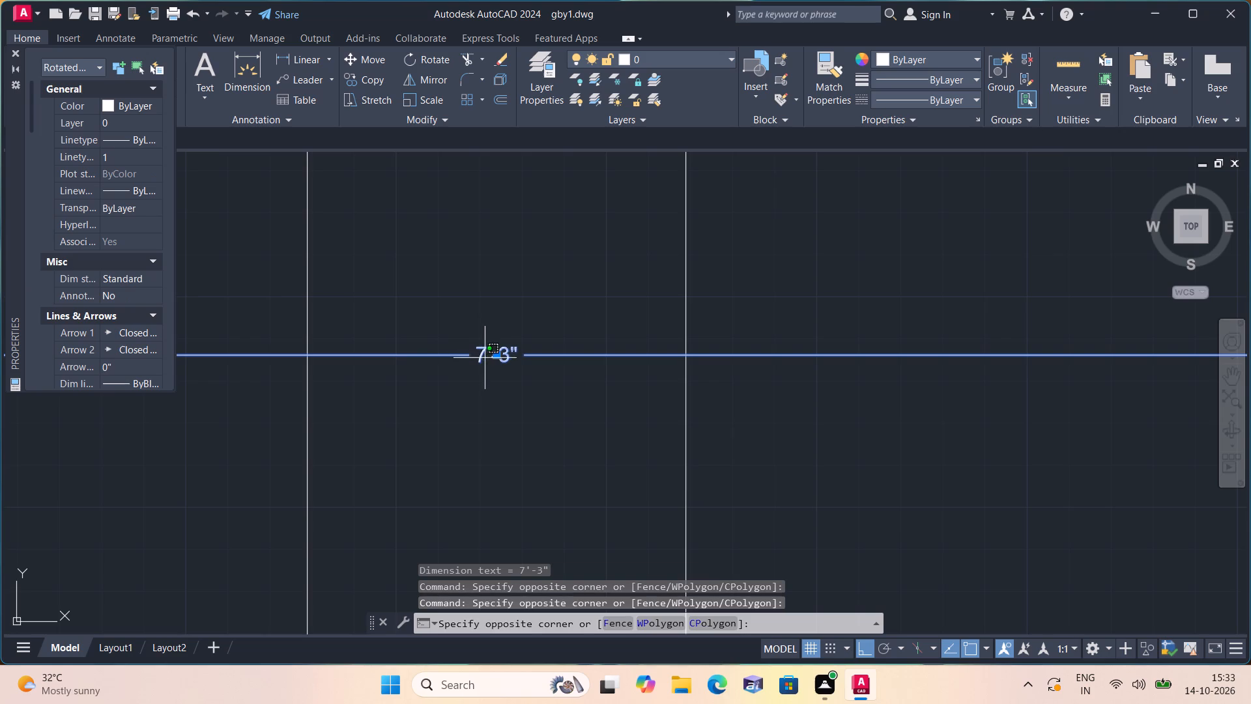
double_click(485, 357)
key(BackSpace)
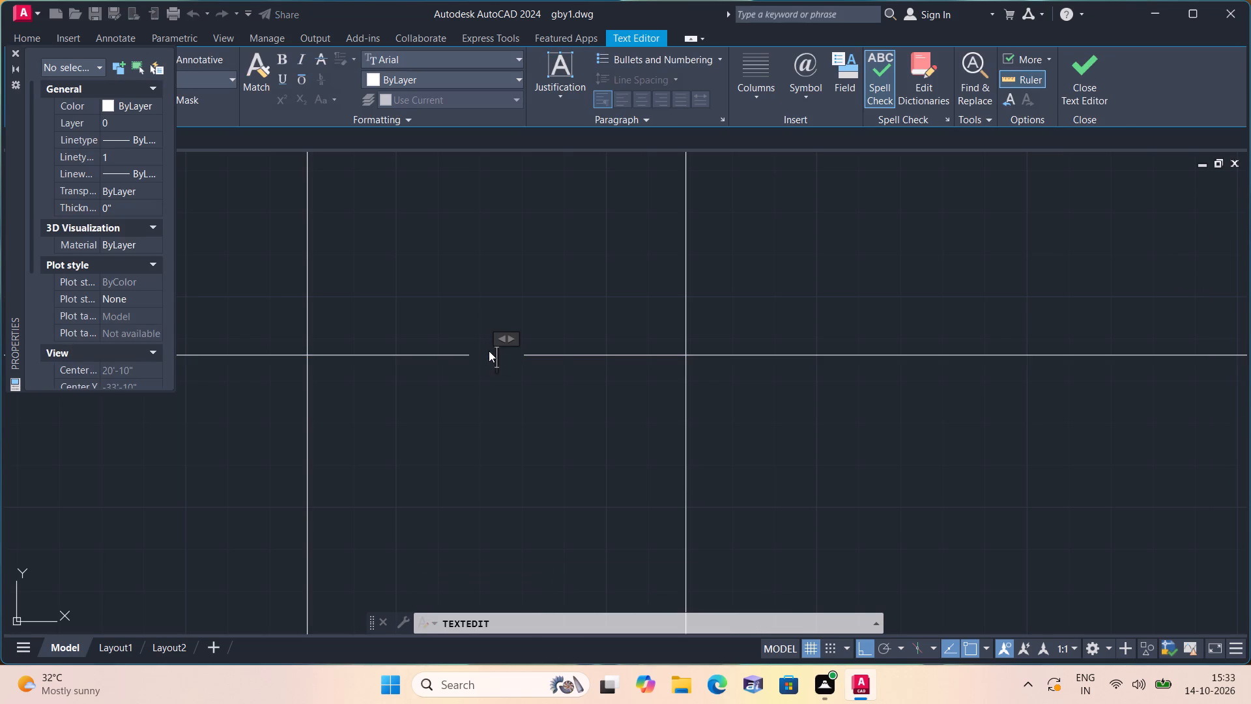
text(7')
click(544, 289)
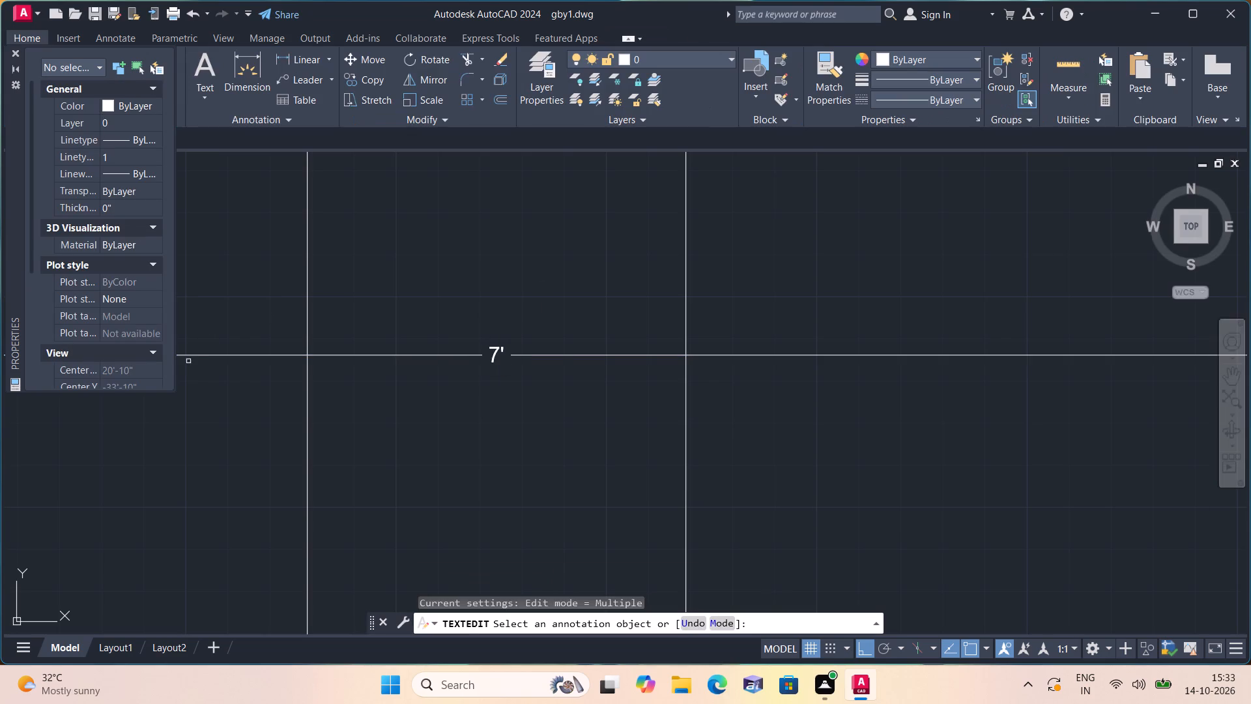
key(Escape)
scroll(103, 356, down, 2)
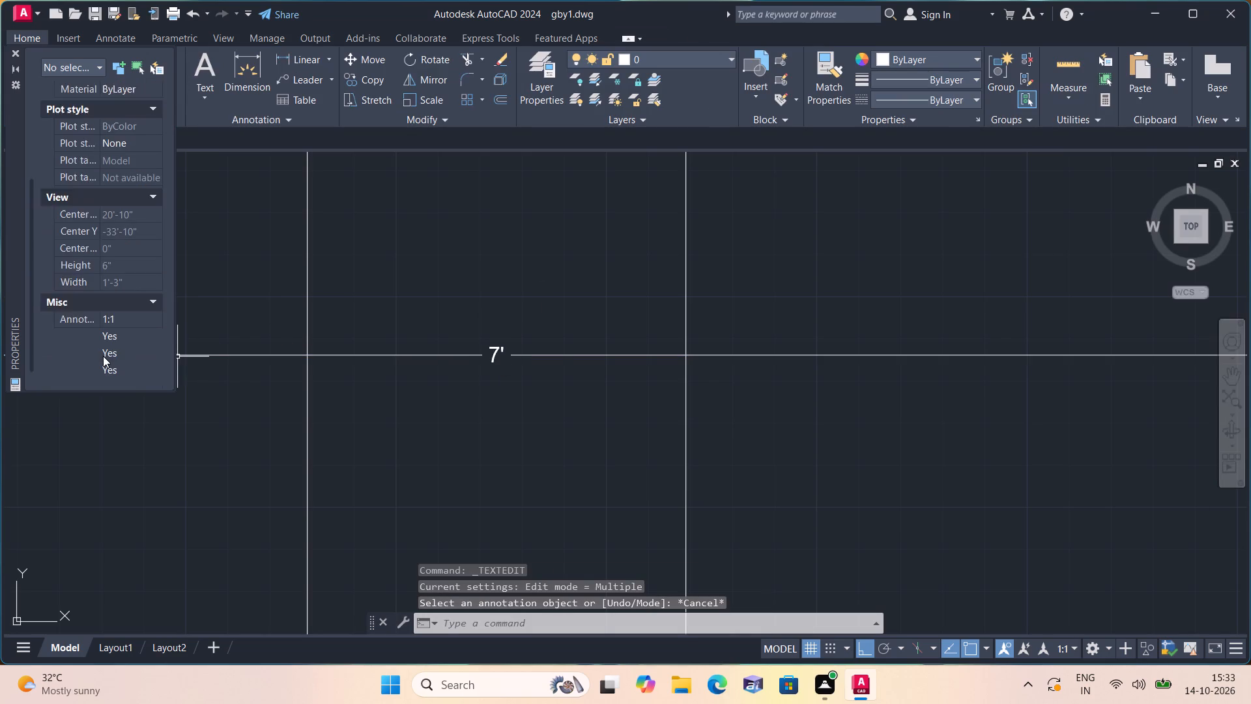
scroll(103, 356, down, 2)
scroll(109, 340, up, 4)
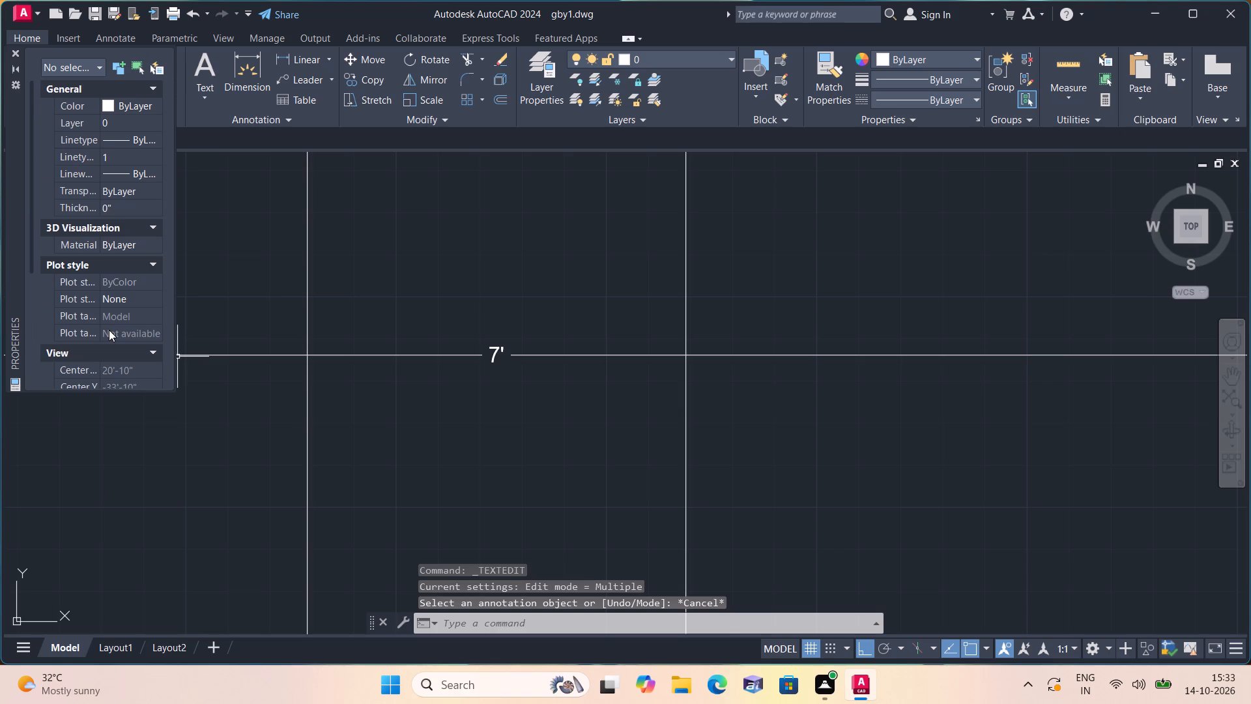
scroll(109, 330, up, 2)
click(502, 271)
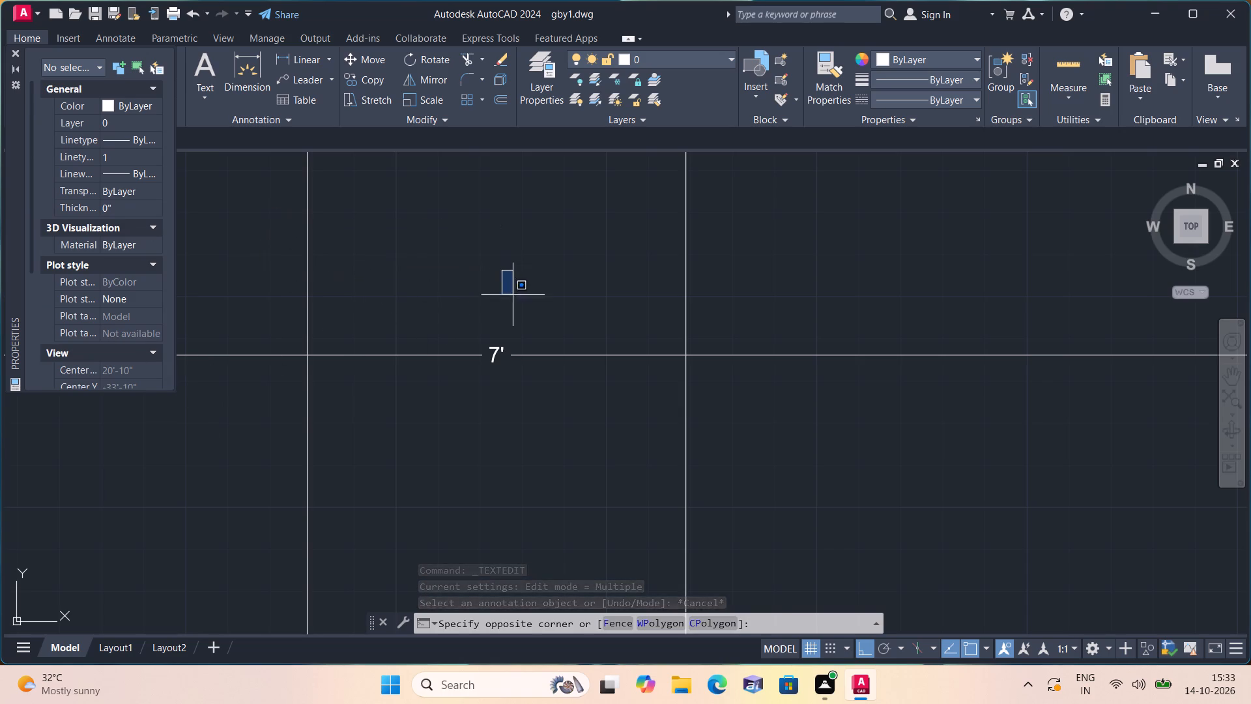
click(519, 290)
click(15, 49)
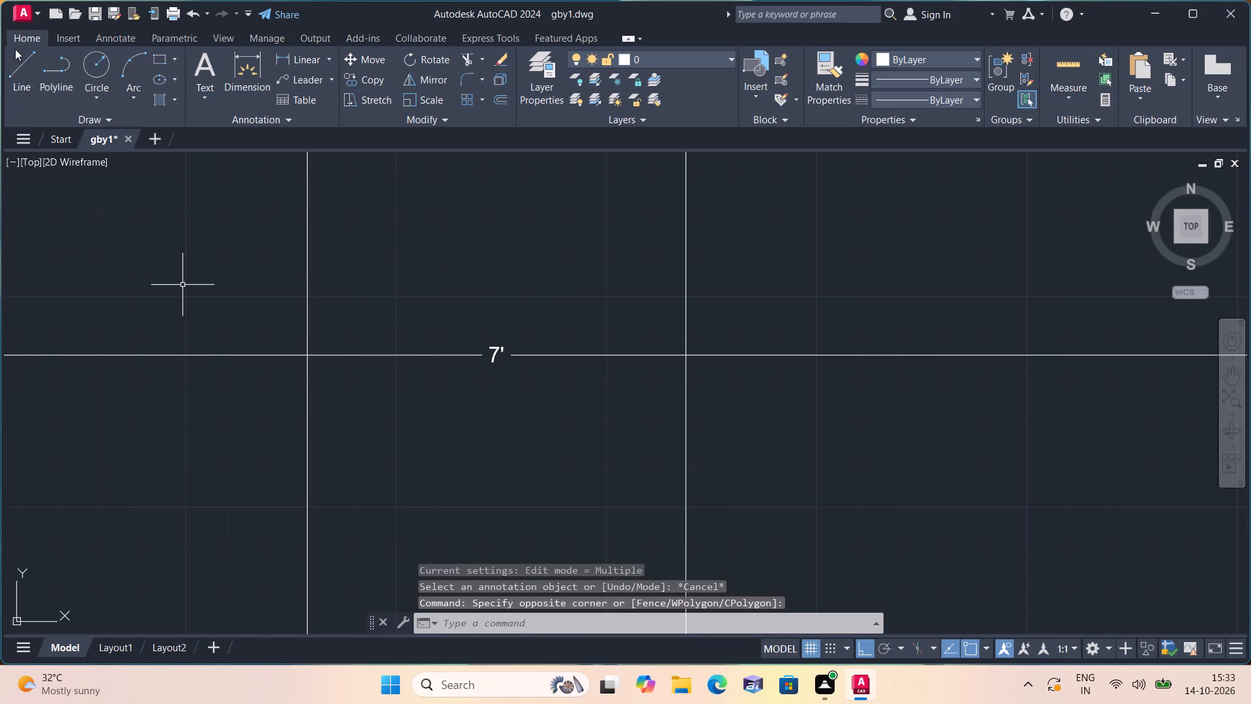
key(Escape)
Set the text height of the staircase's 7' dimension to 6".
scroll(456, 369, down, 3)
scroll(460, 367, up, 2)
click(584, 404)
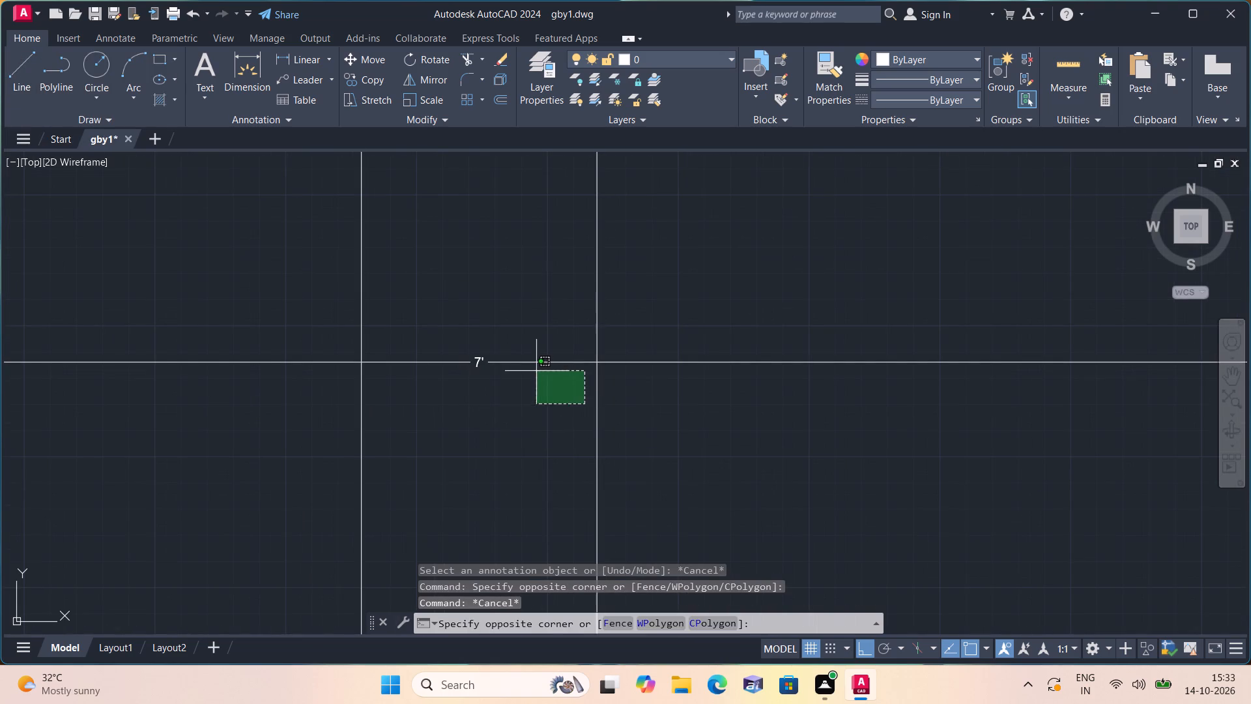
click(508, 322)
right_click(508, 322)
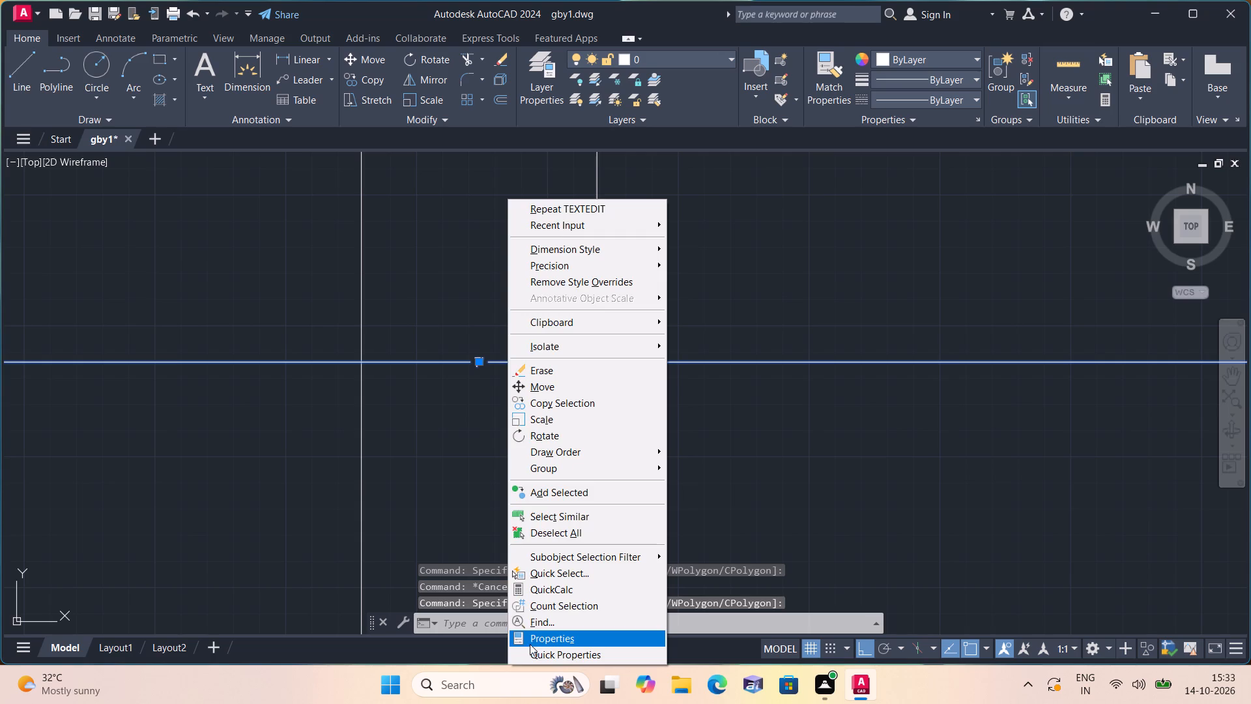
drag(530, 643, 536, 638)
scroll(136, 351, down, 4)
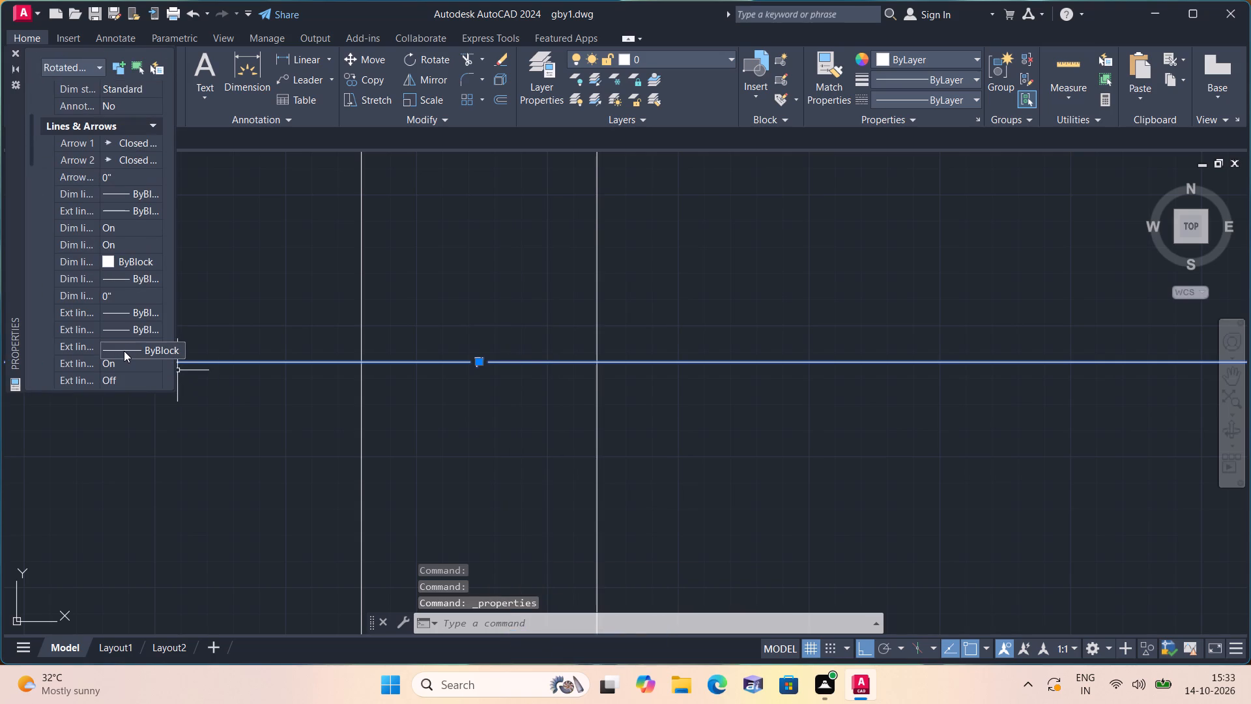
scroll(124, 351, down, 1)
scroll(125, 267, down, 3)
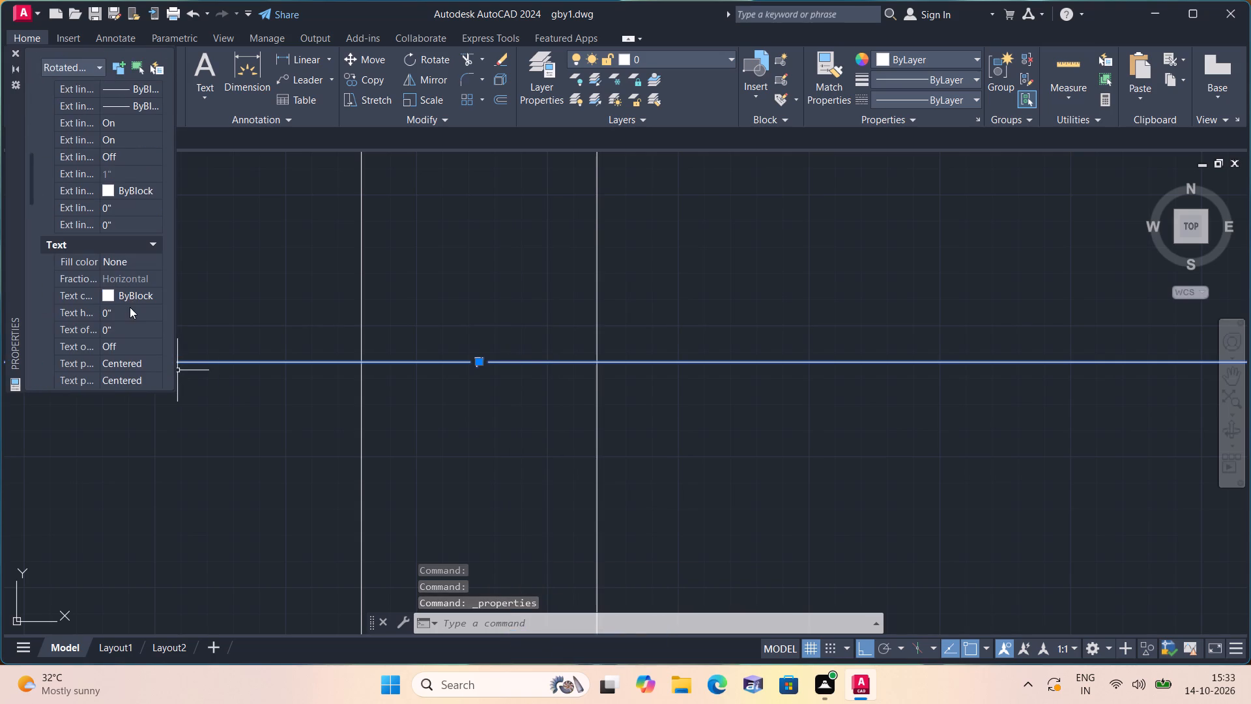
click(130, 307)
key(BackSpace)
key(6)
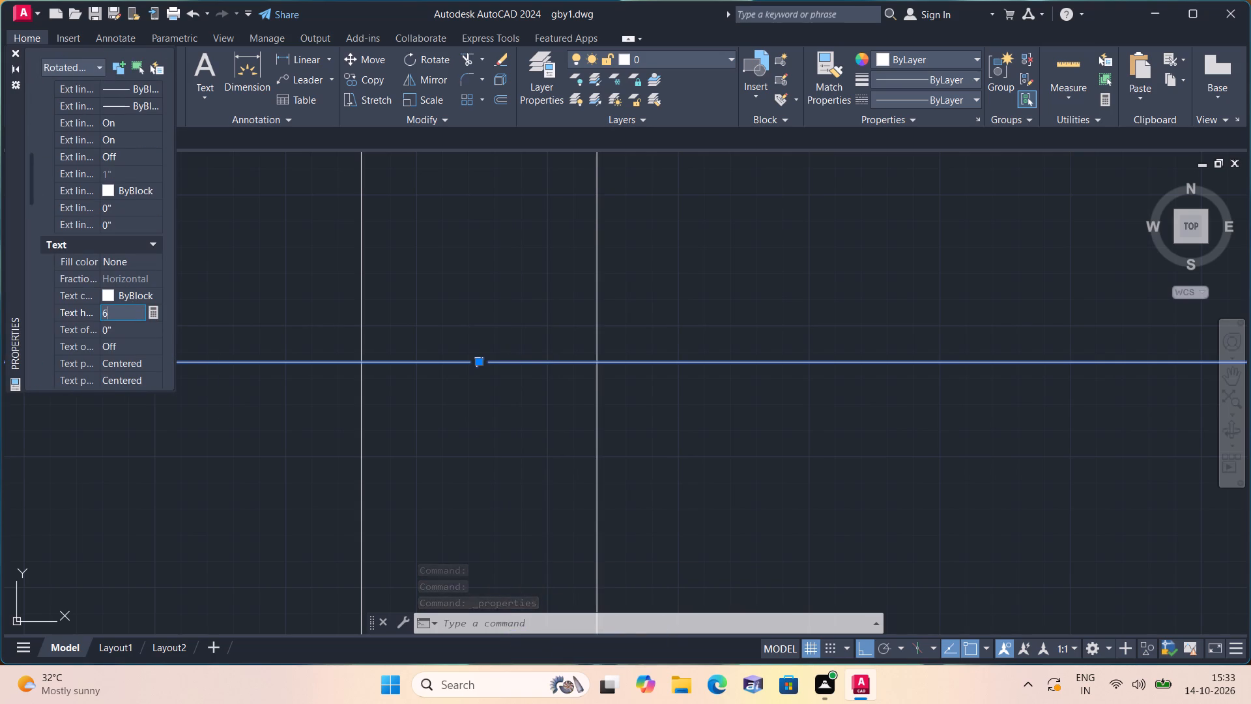
key(shift+quotedbl)
key(apostrophe)
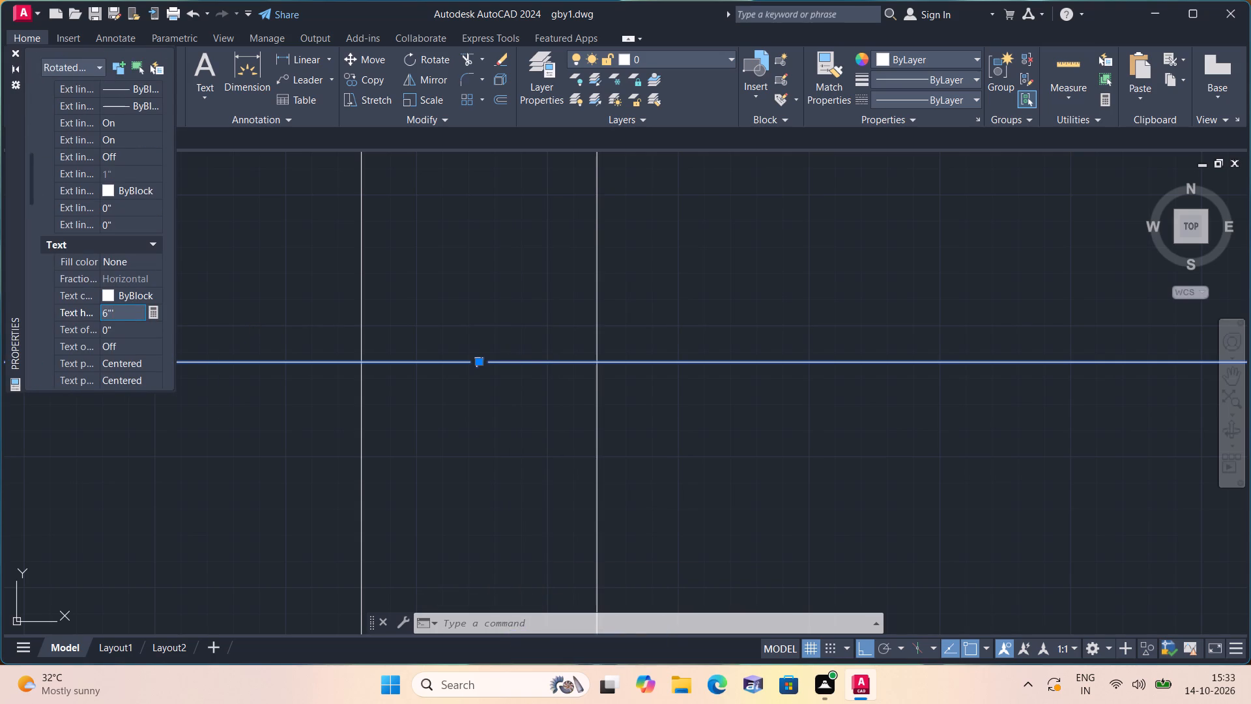
key(BackSpace)
scroll(230, 352, up, 1)
scroll(72, 300, up, 3)
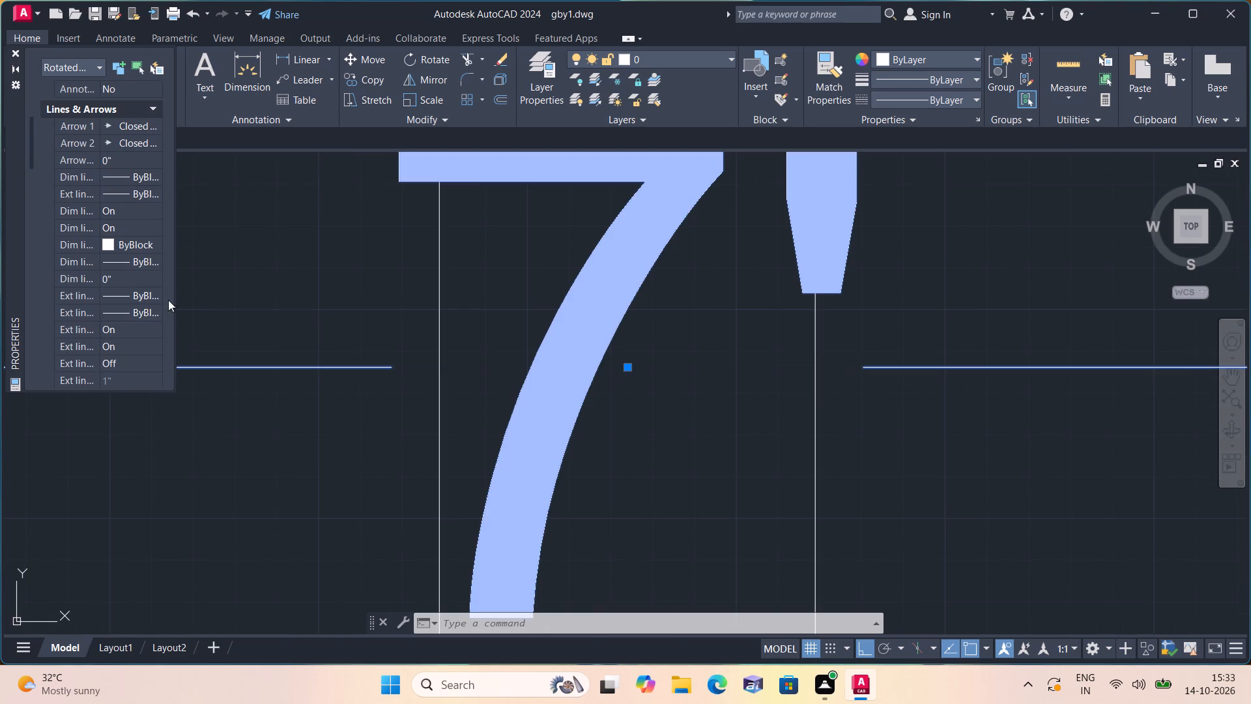
click(258, 269)
scroll(268, 266, down, 2)
drag(271, 268, 278, 267)
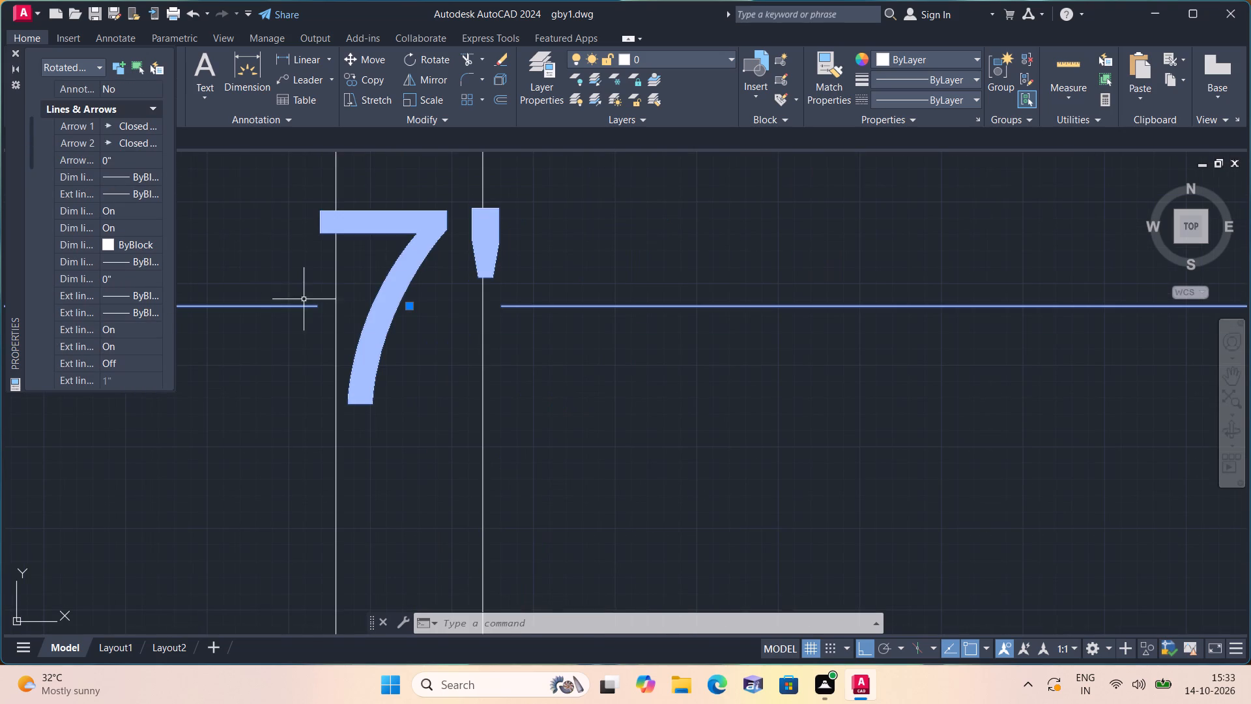
click(15, 51)
key(Escape)
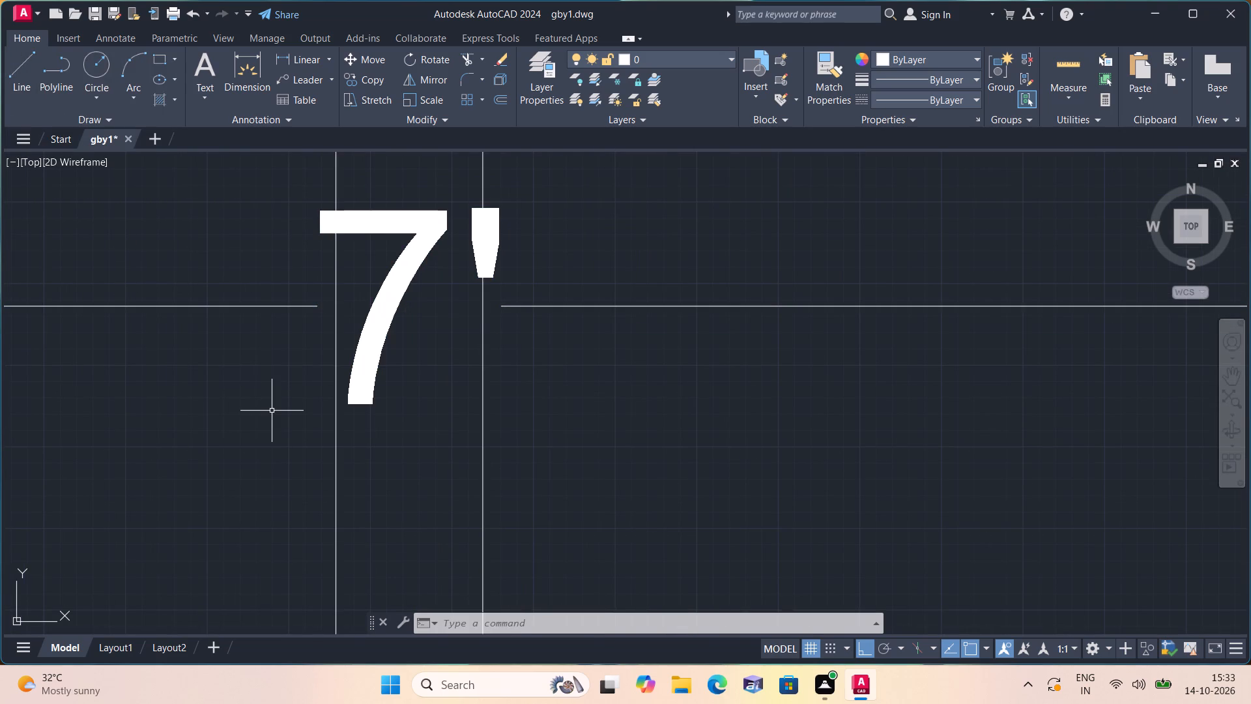
Review the whole floor plan, from the kitchens down to the staircase and sitout, for walls that still need closing.
scroll(265, 417, down, 3)
scroll(309, 381, down, 2)
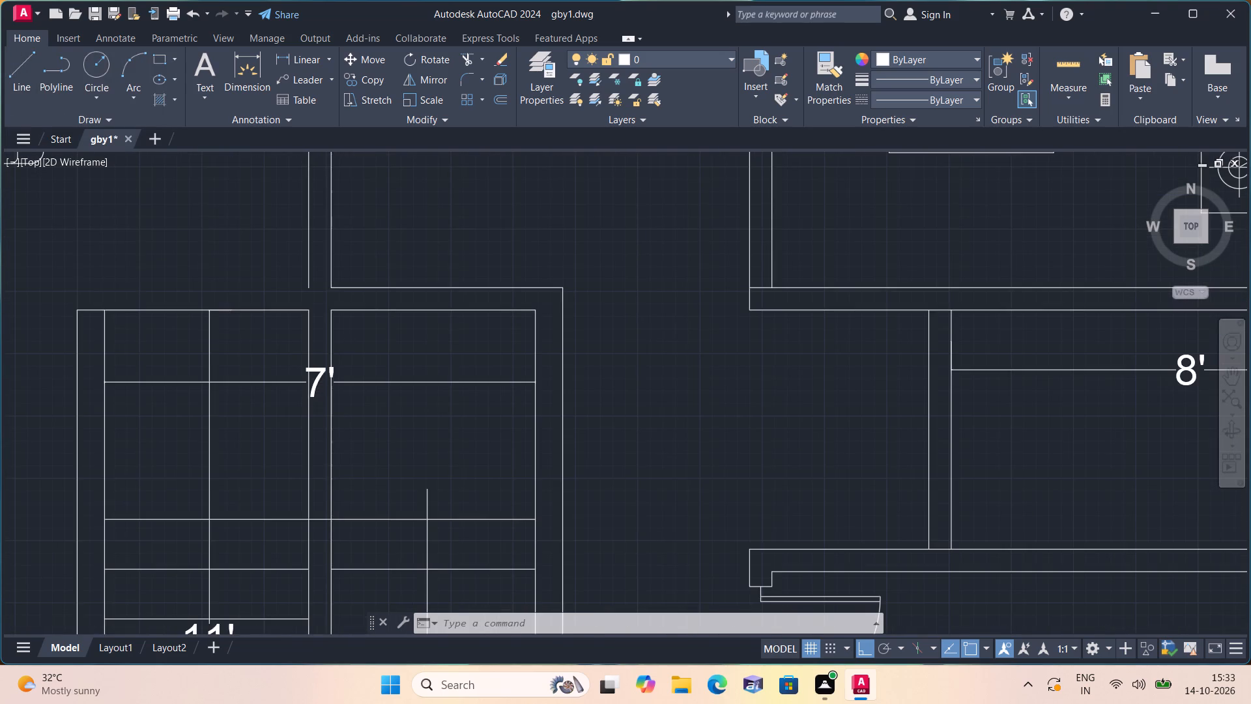
middle_drag(339, 411, 631, 486)
scroll(631, 486, down, 1)
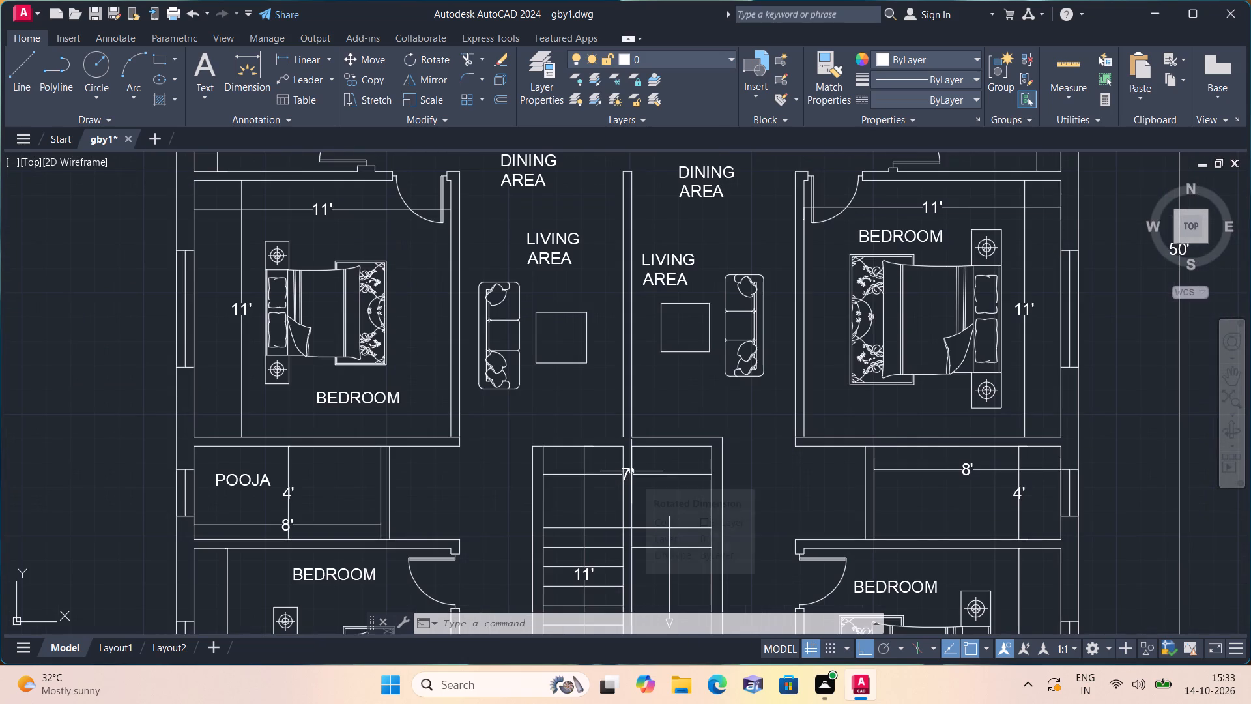
scroll(631, 471, down, 2)
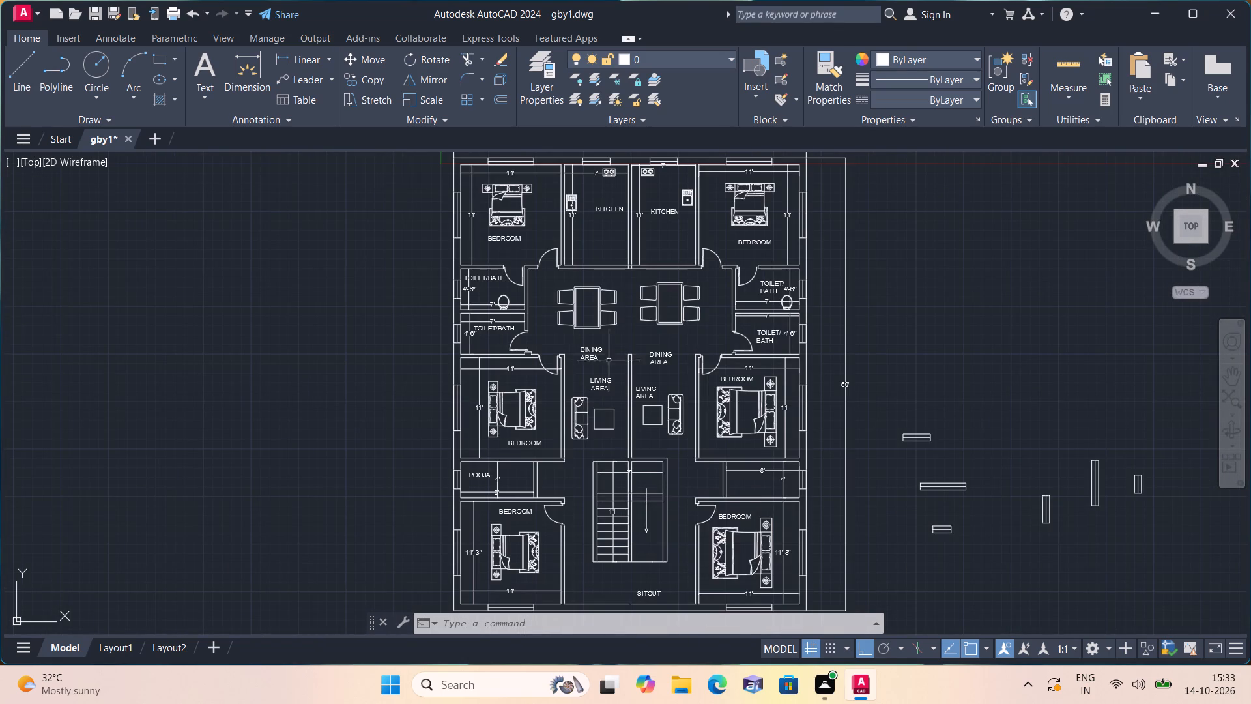
middle_drag(605, 354, 585, 448)
middle_drag(694, 472, 670, 267)
scroll(672, 250, down, 1)
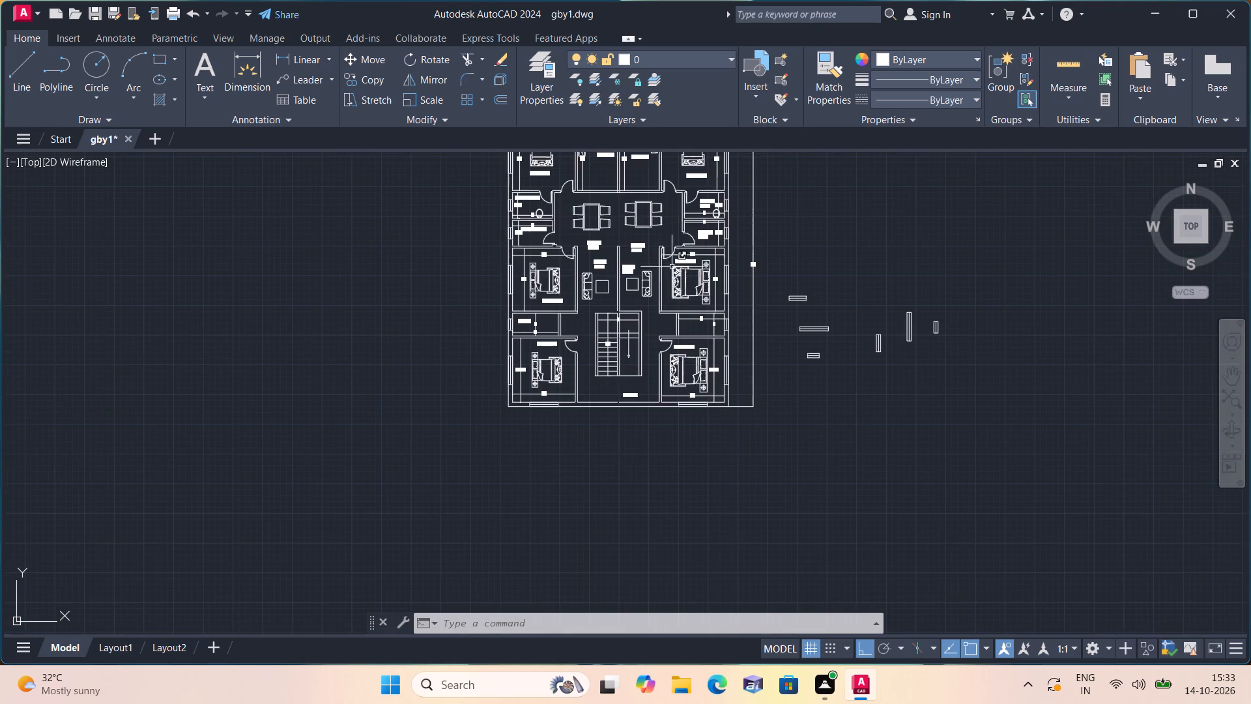
scroll(667, 393, up, 1)
middle_drag(476, 293, 473, 536)
scroll(444, 514, down, 1)
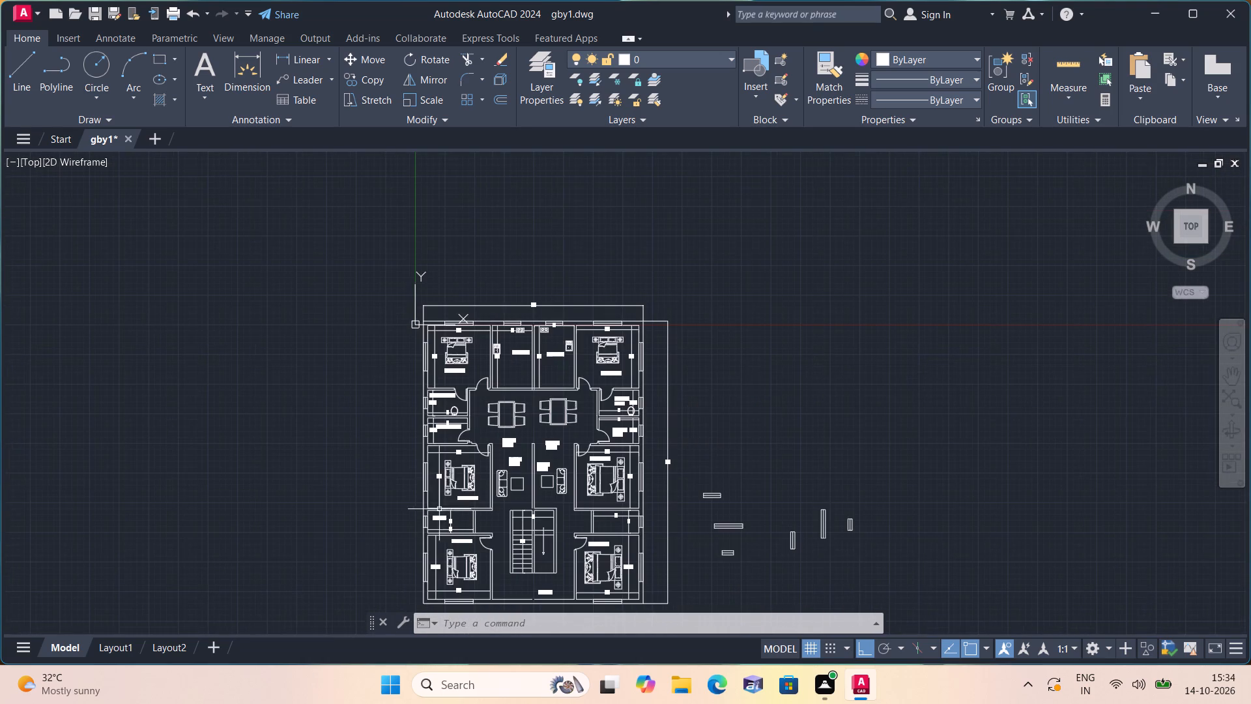
scroll(427, 445, up, 2)
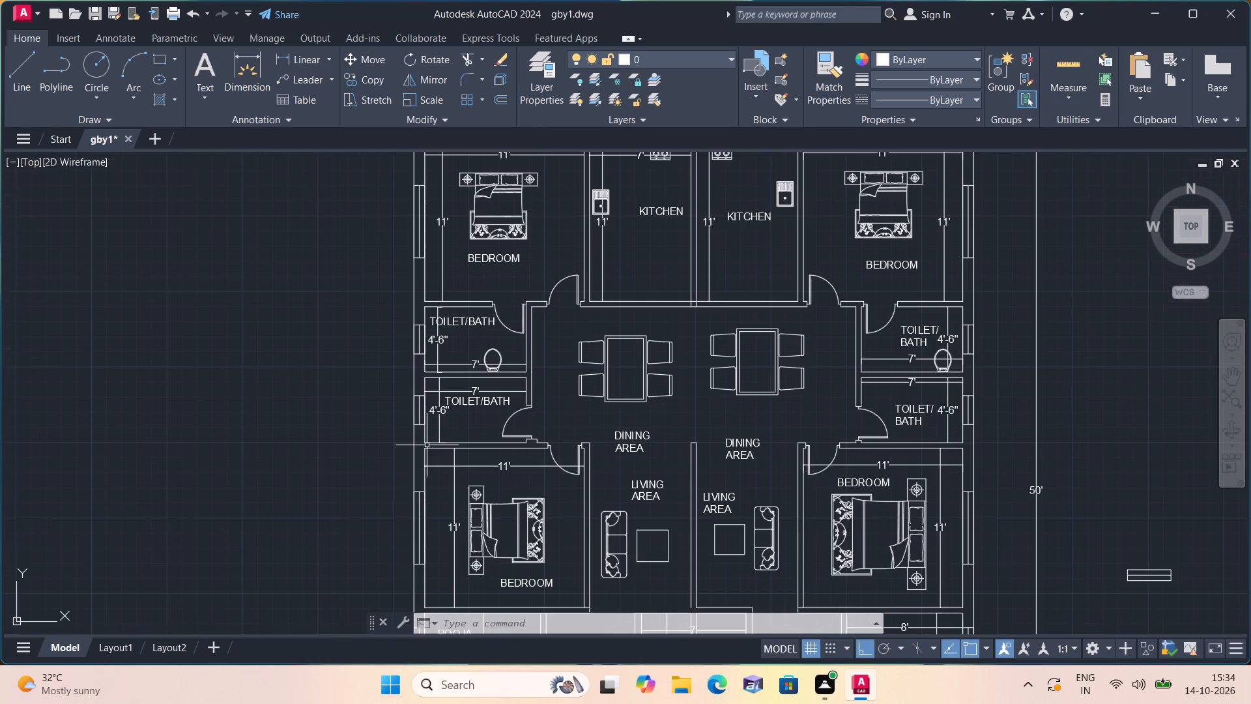
scroll(427, 445, down, 1)
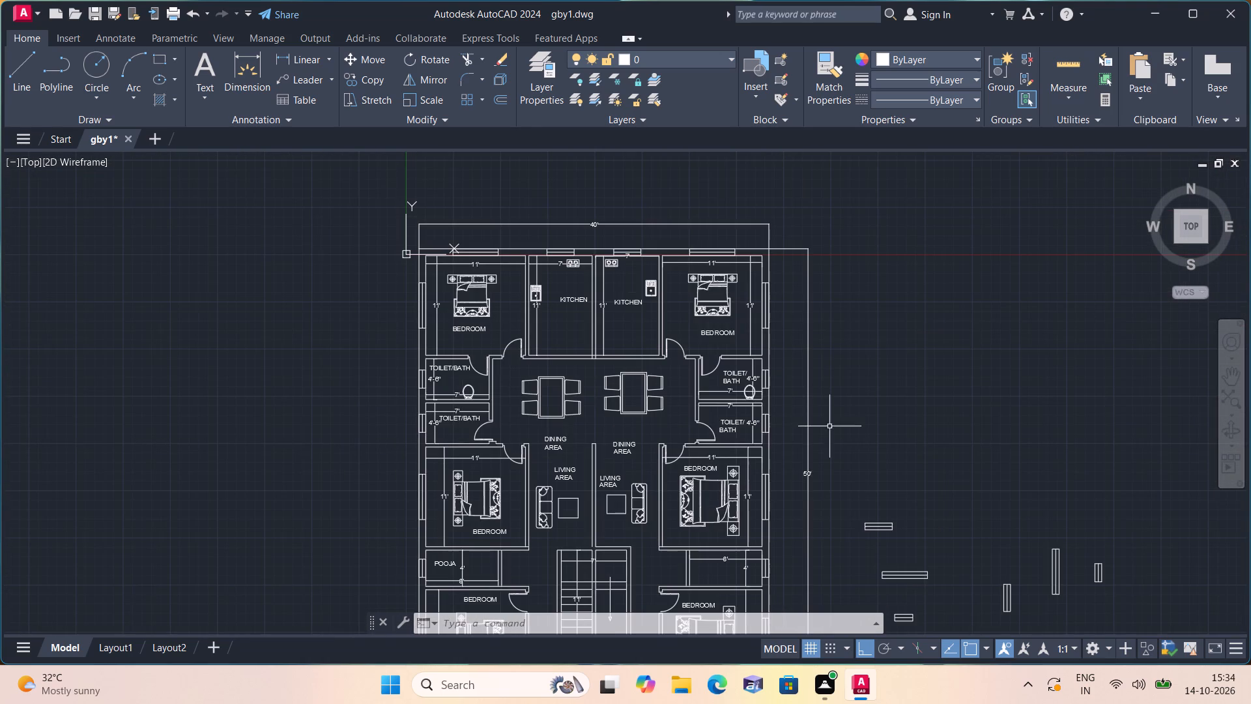
middle_drag(768, 471, 755, 342)
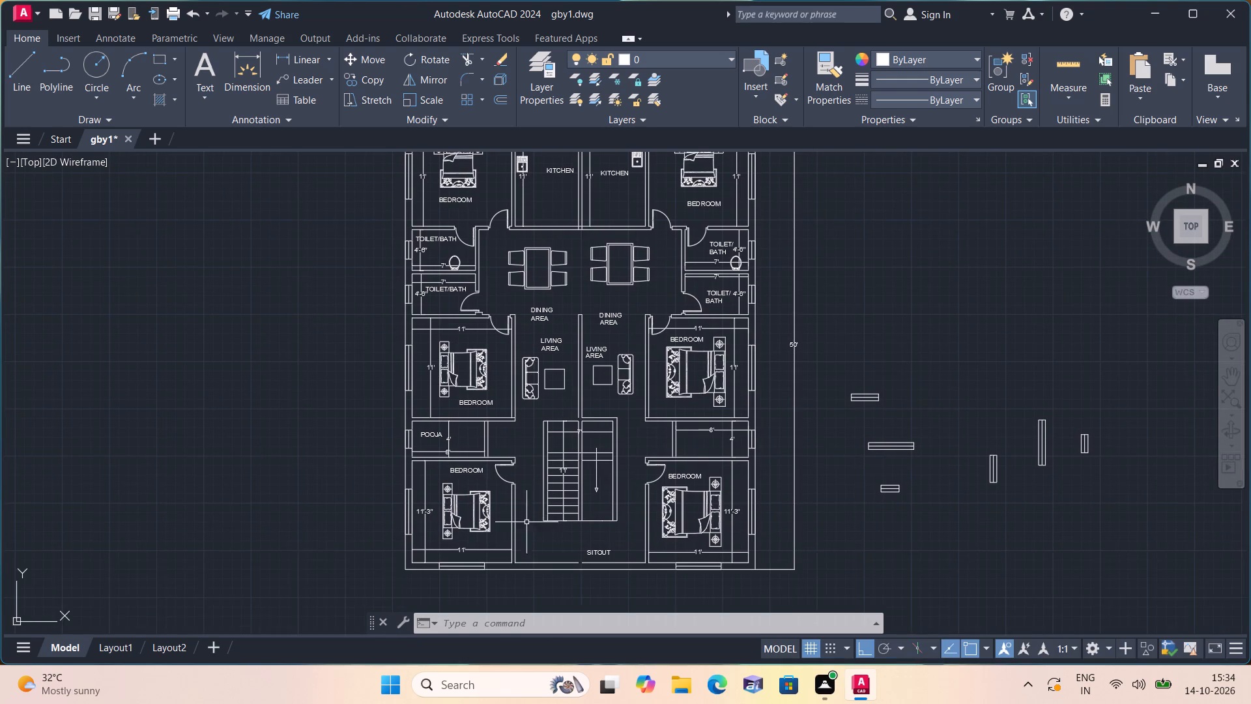
scroll(533, 518, down, 1)
middle_drag(525, 529, 575, 473)
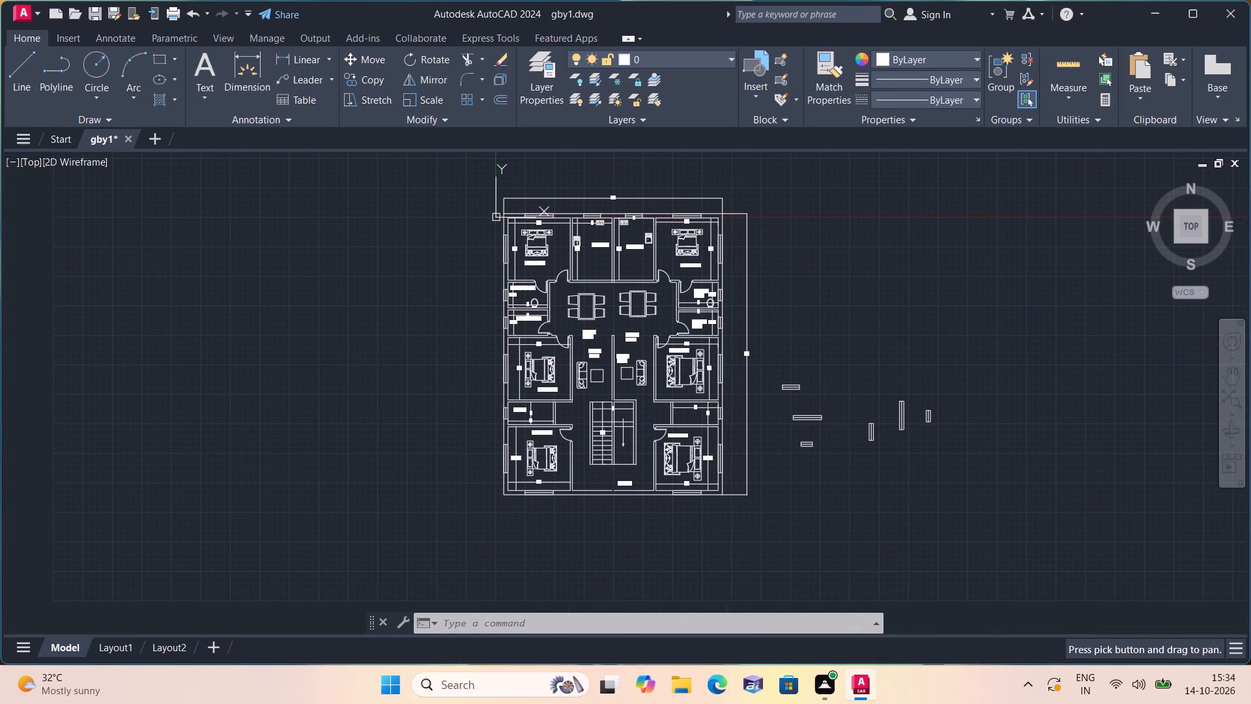
scroll(575, 473, up, 2)
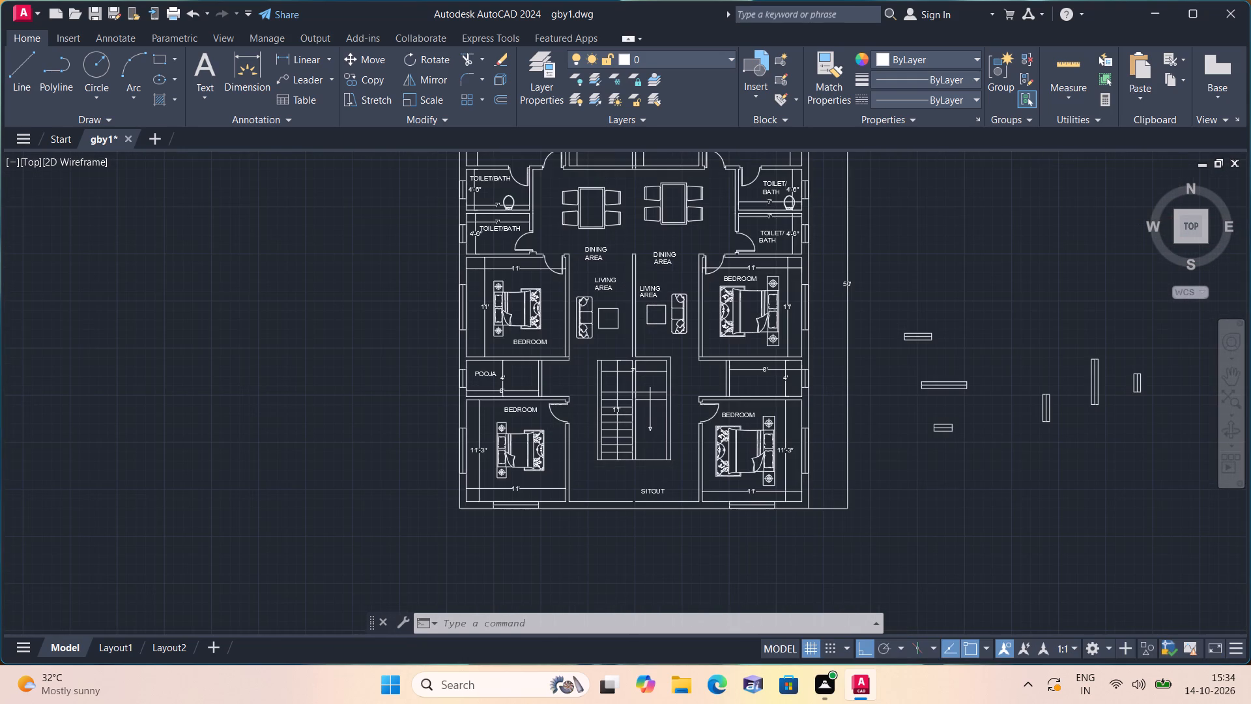
Draw a short vertical line across the front wall's thickness at the sitout's west end.
key(l)
key(space)
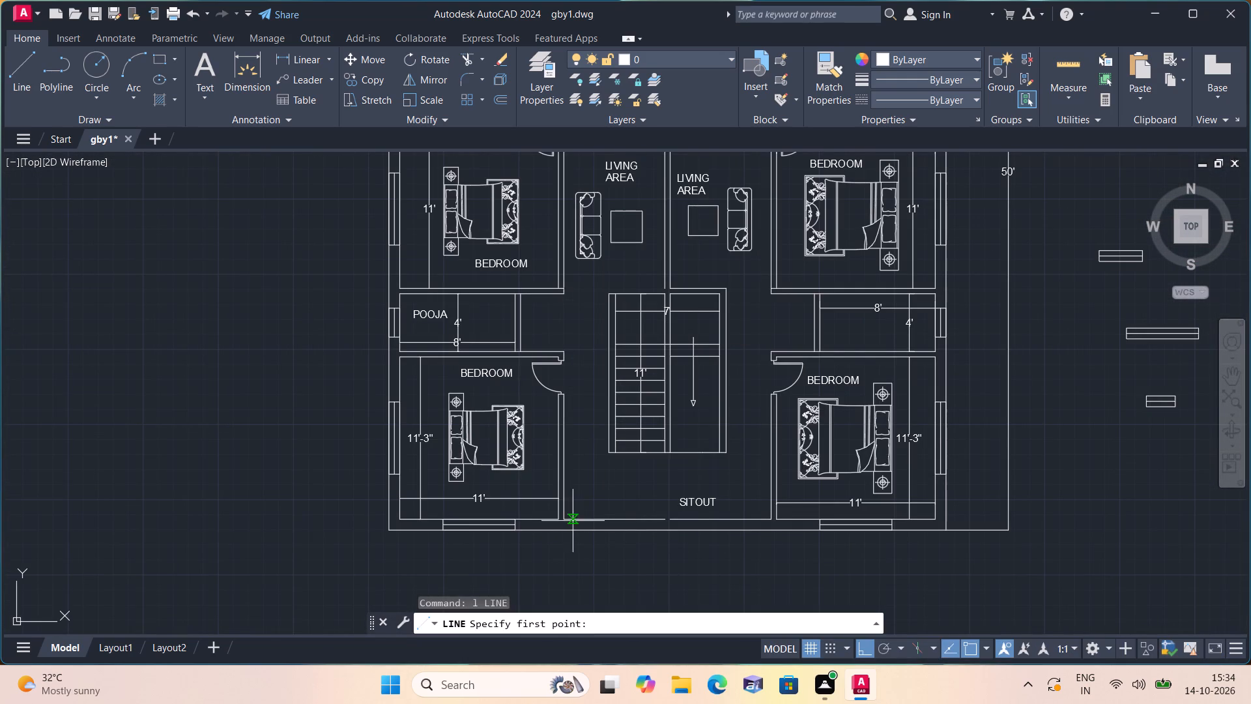
click(566, 522)
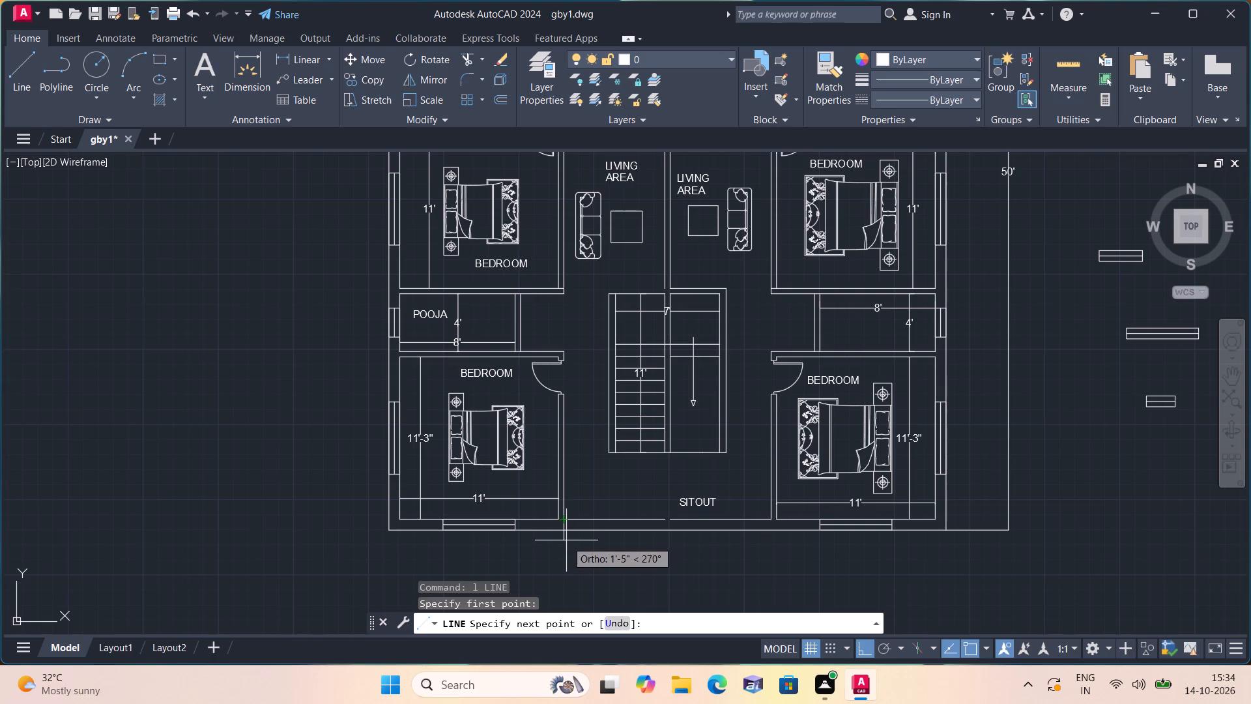
click(566, 538)
key(space)
Draw the staircase's outer north line from the central wall to the outer west line and close that corner with a short vertical line.
middle_drag(616, 332, 647, 402)
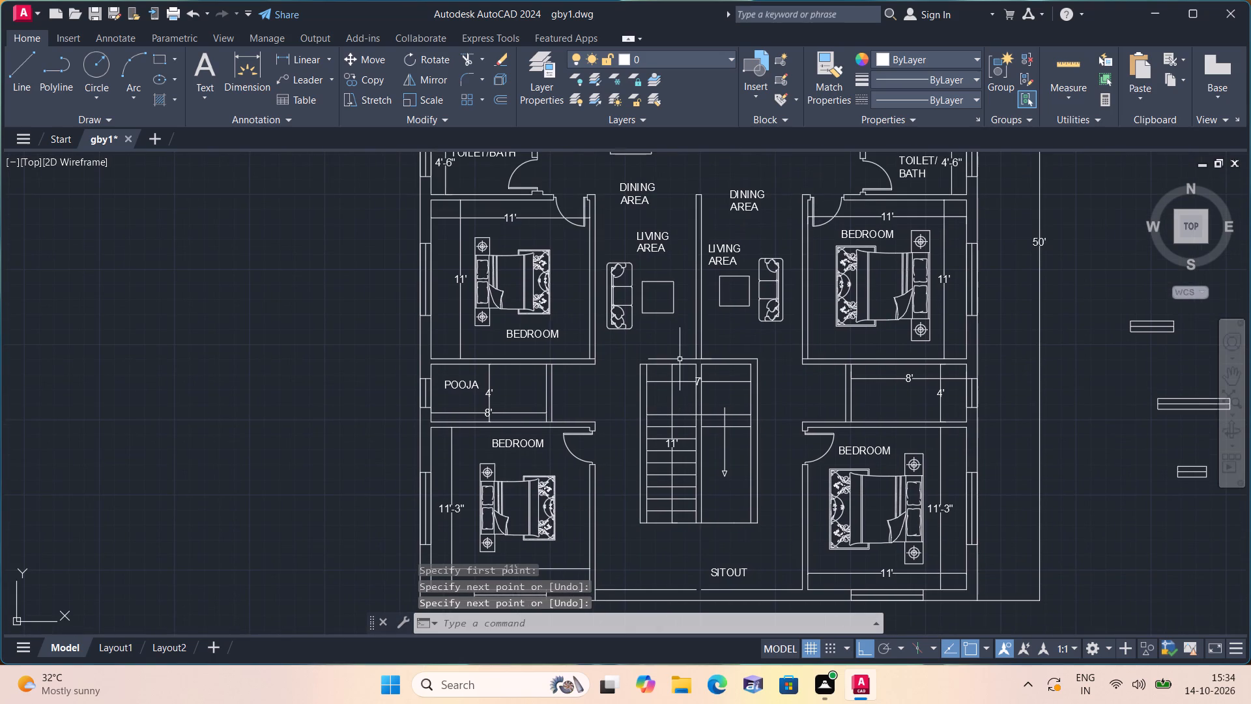
key(space)
click(698, 360)
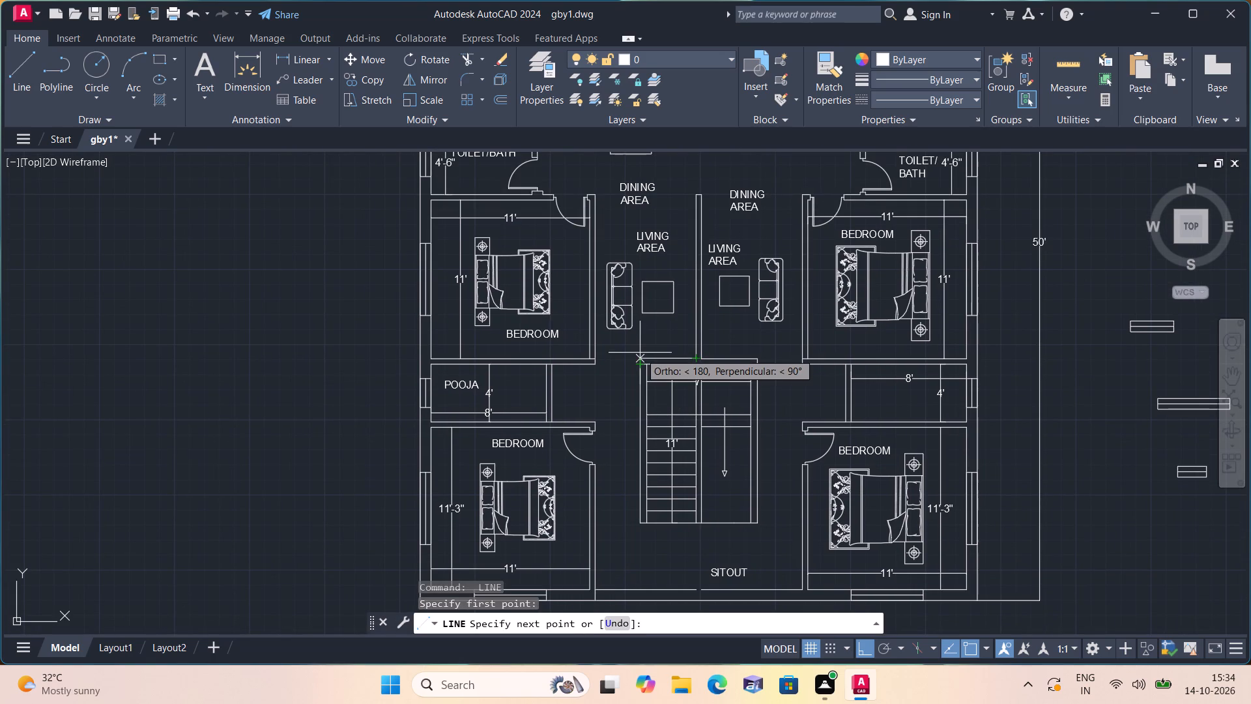
click(640, 353)
click(640, 357)
key(space)
scroll(652, 329, up, 2)
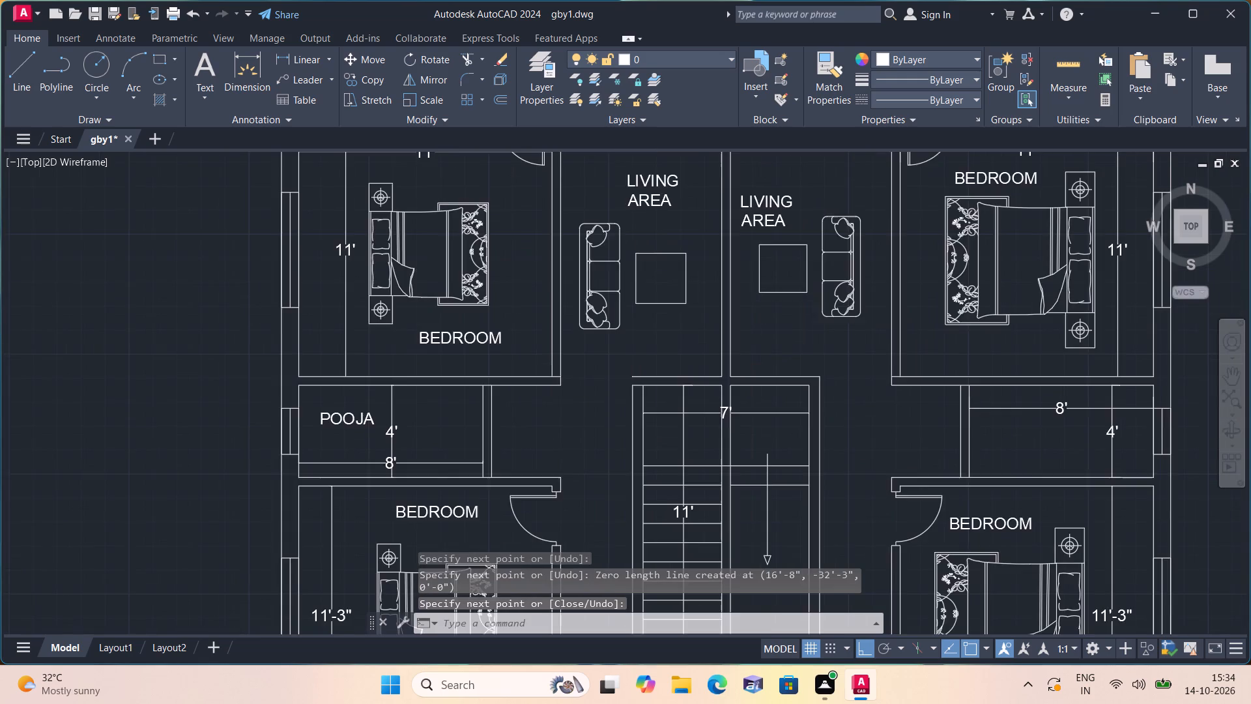
key(space)
click(623, 420)
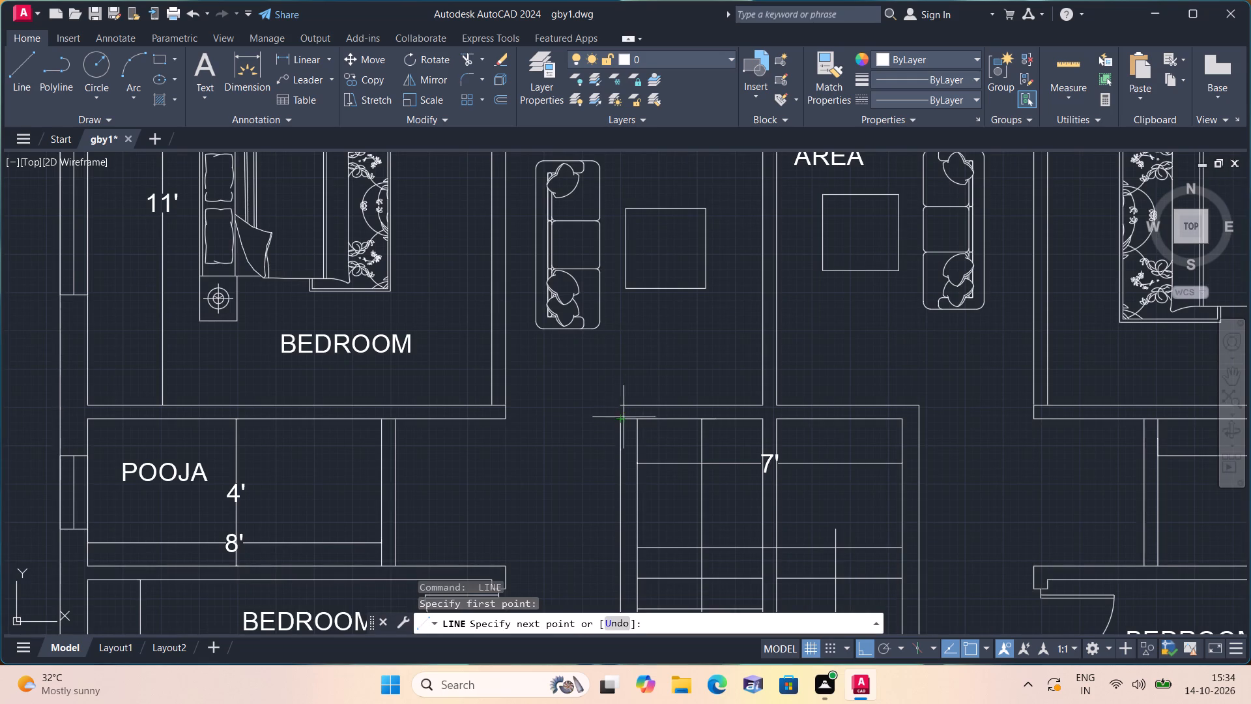
click(627, 402)
key(space)
Trim the landing's inner north line where it crosses between the outer and inner west stair lines.
scroll(655, 352, down, 1)
scroll(659, 349, up, 1)
text(tri)
scroll(659, 349, down, 1)
text(m)
key(space)
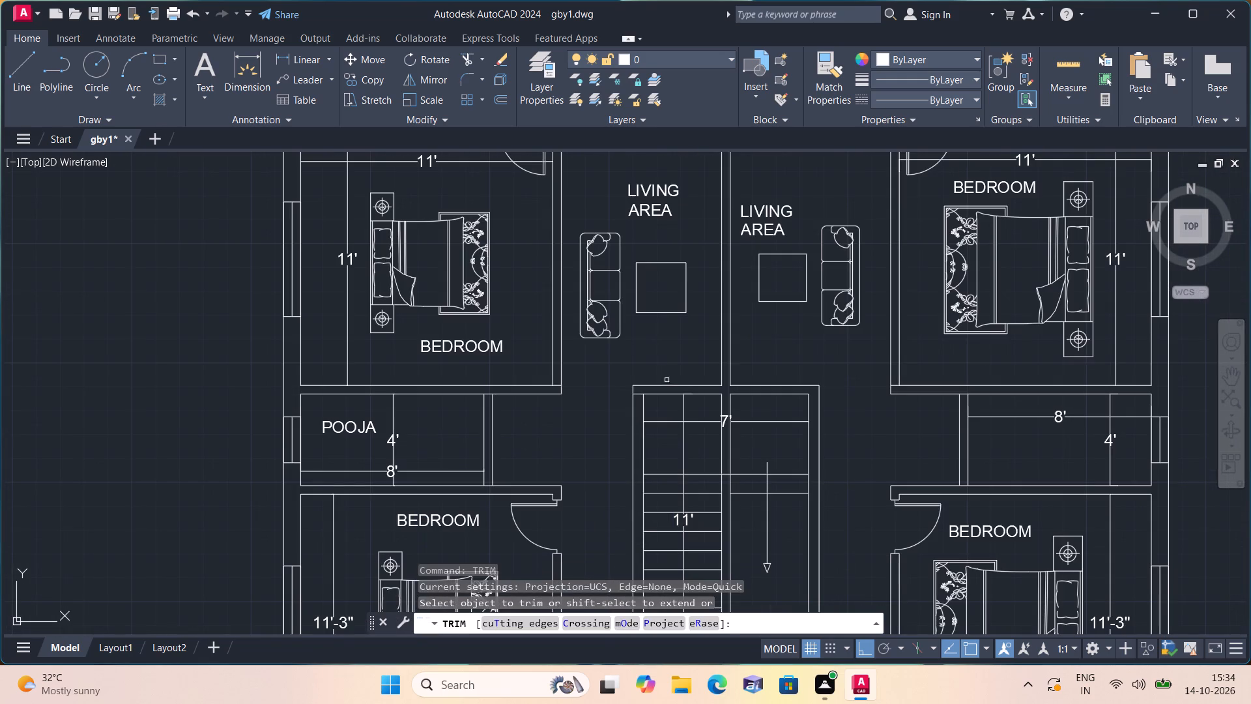
scroll(639, 396, up, 2)
click(639, 394)
scroll(631, 384, down, 2)
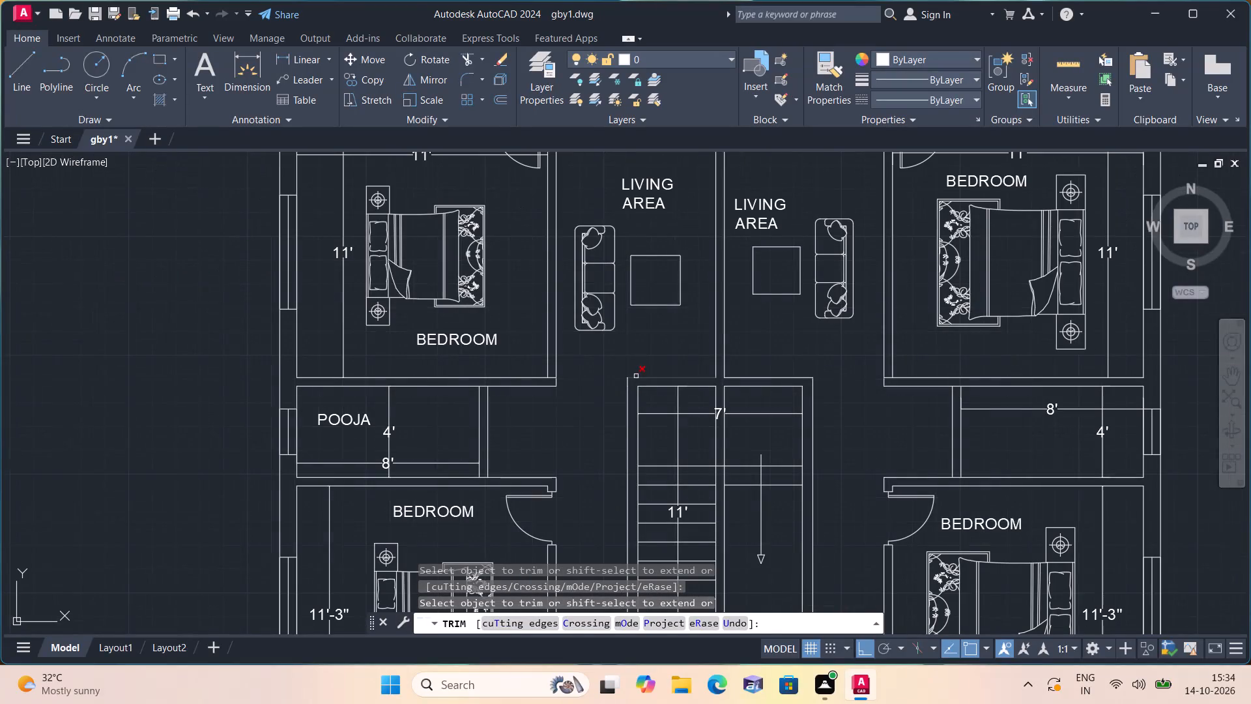
middle_drag(856, 420, 842, 349)
scroll(843, 349, down, 1)
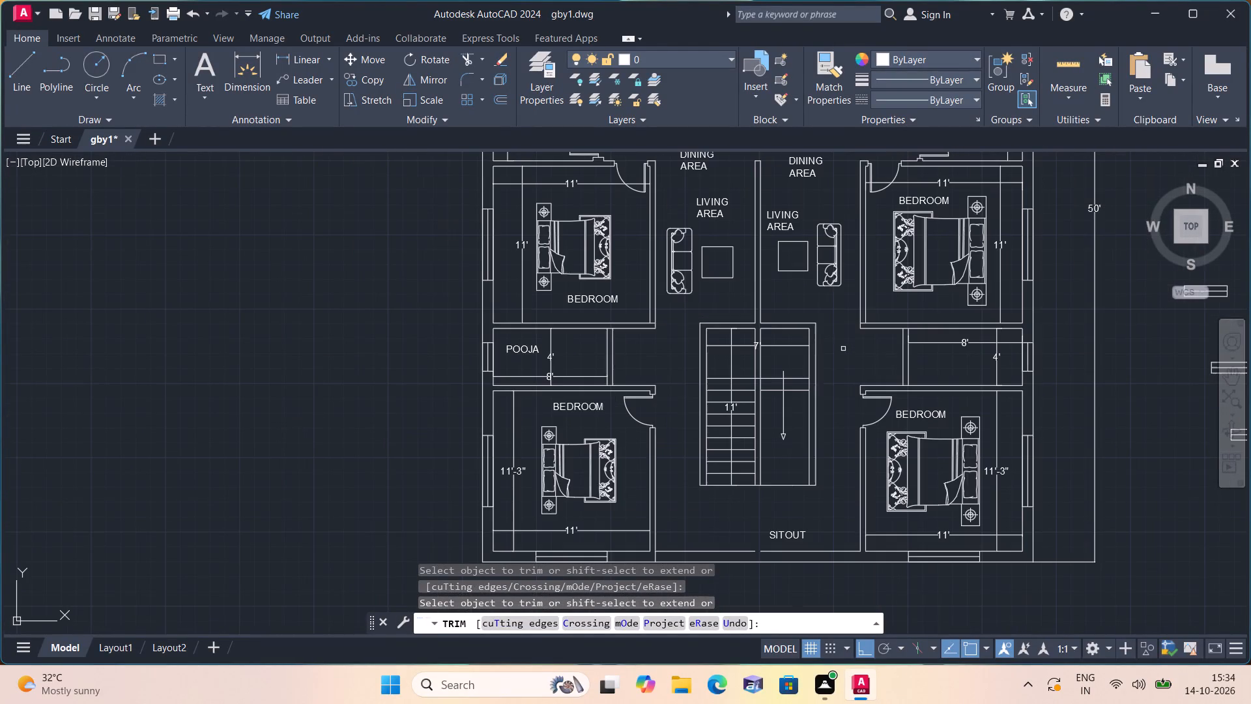
key(Escape)
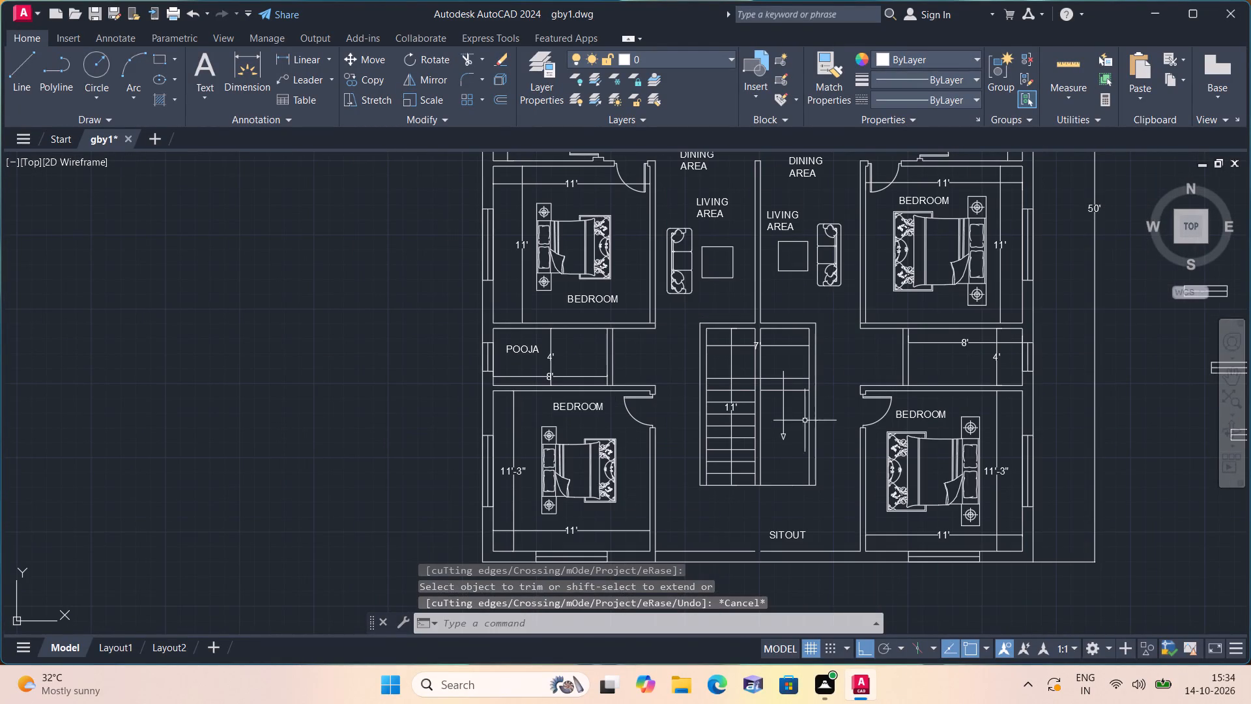
Draw a short vertical line across the front wall's thickness at the sitout's east end.
middle_drag(794, 474, 779, 387)
key(l)
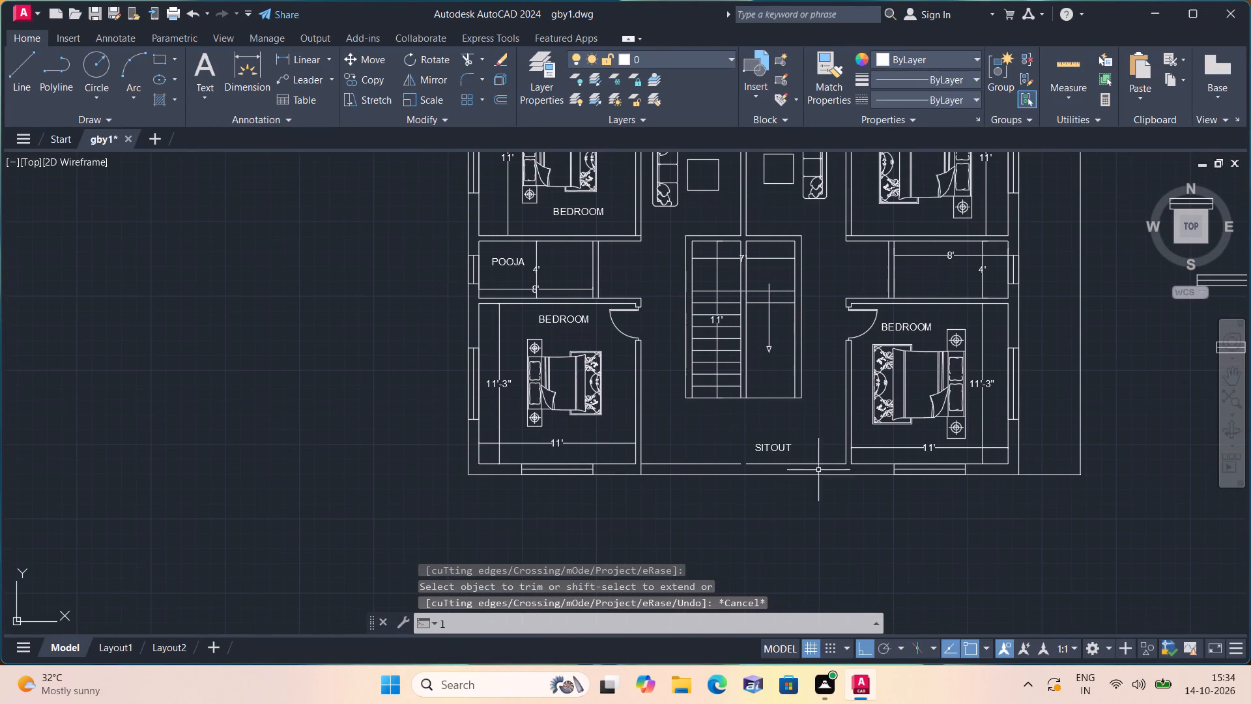
key(space)
scroll(832, 463, up, 2)
click(863, 467)
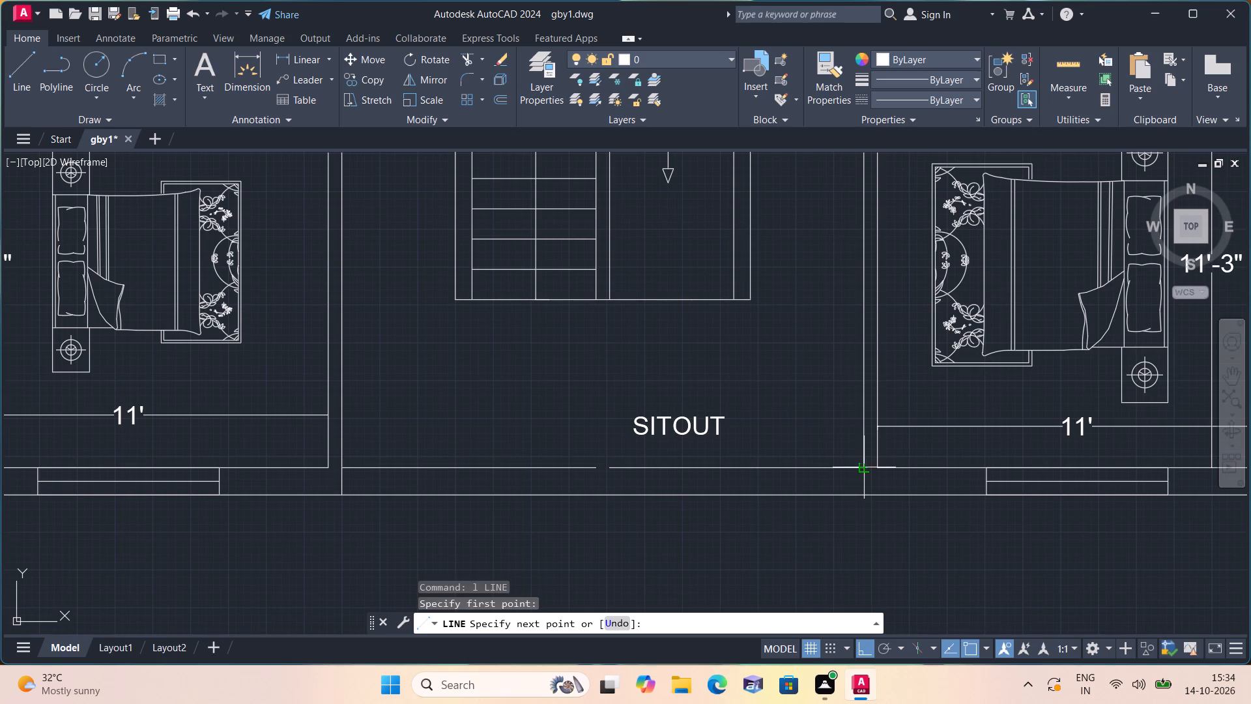
click(862, 493)
key(space)
Draw a horizontal centre line along the sitout's front wall between the midpoints of its two short end lines.
key(space)
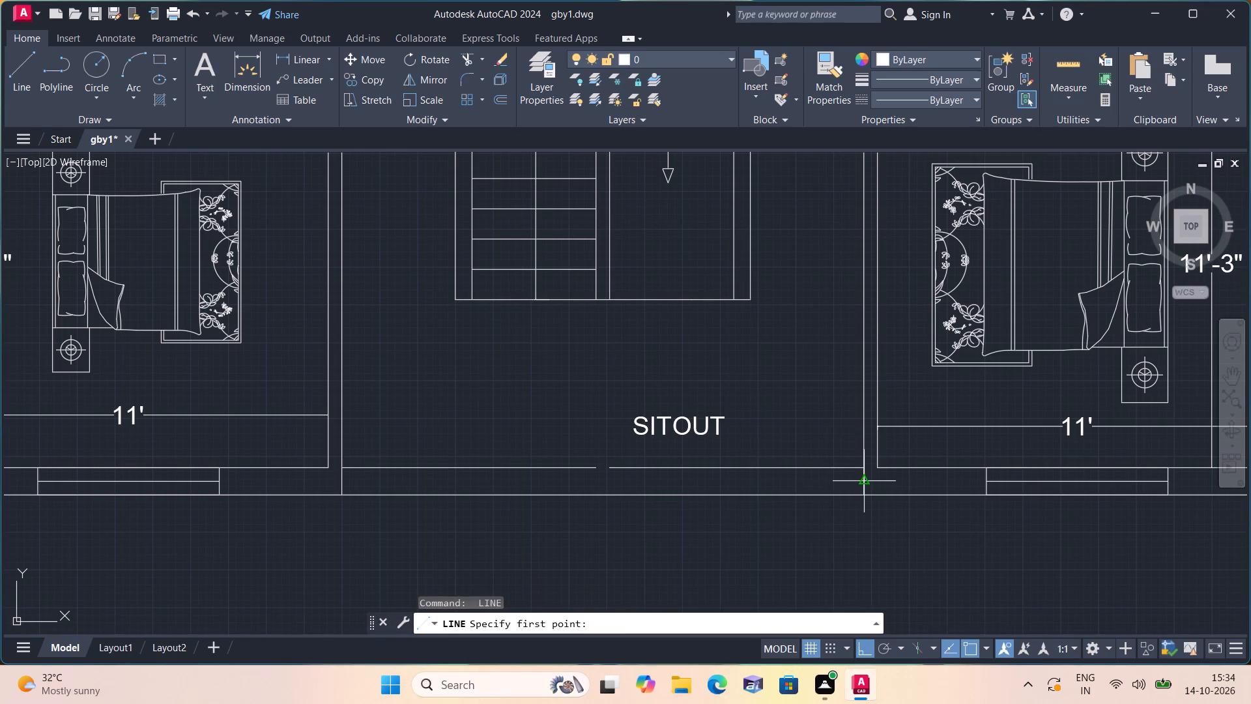
click(862, 482)
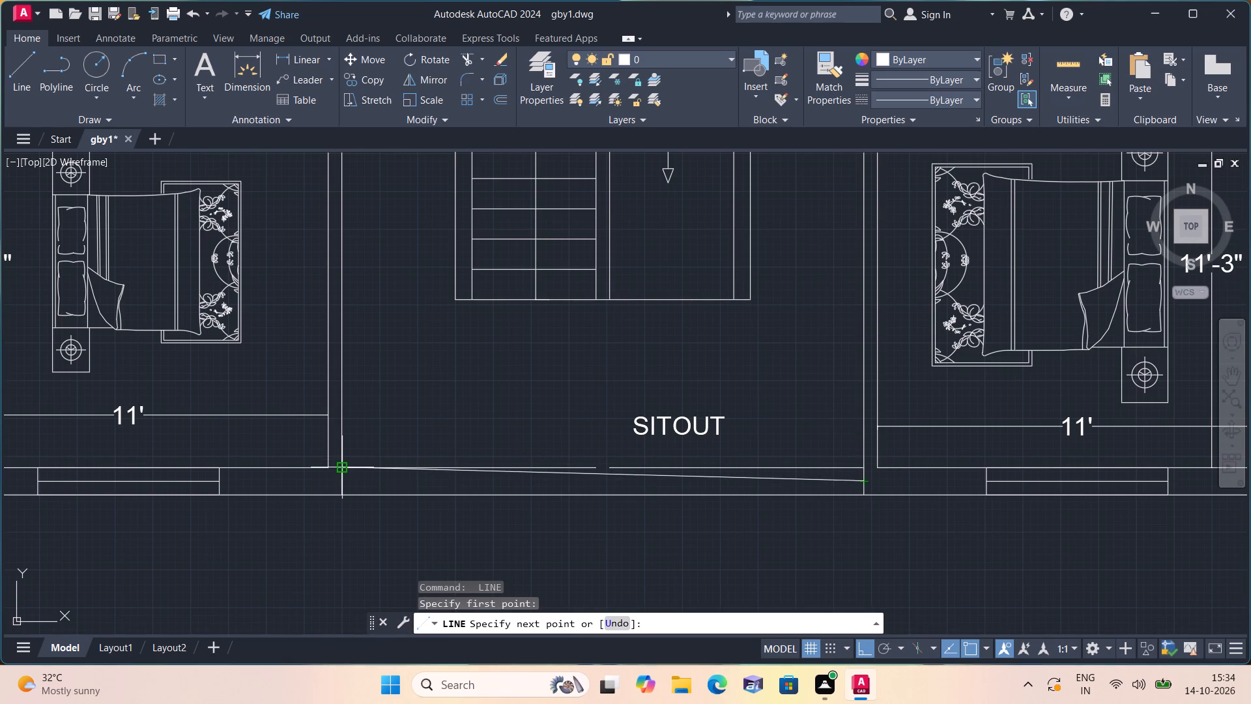
click(343, 480)
key(space)
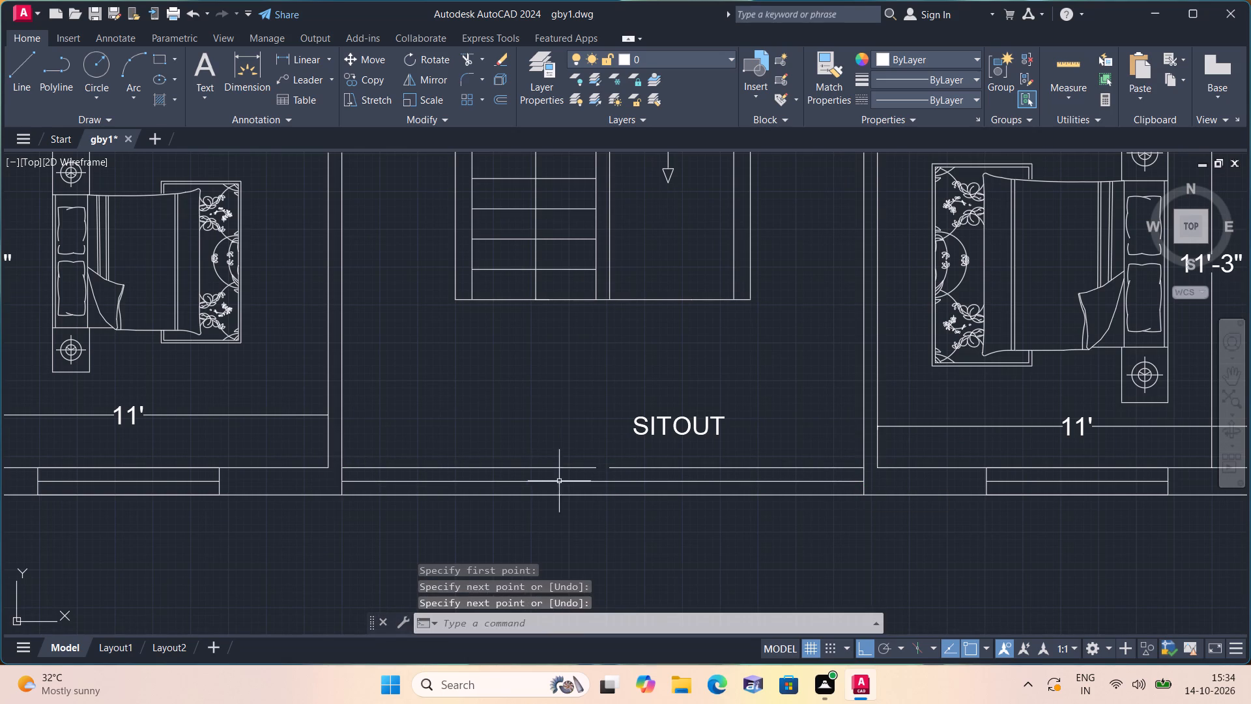
Draw a vertical line from the midpoint of the sitout's front wall centre line north to just below the staircase.
key(space)
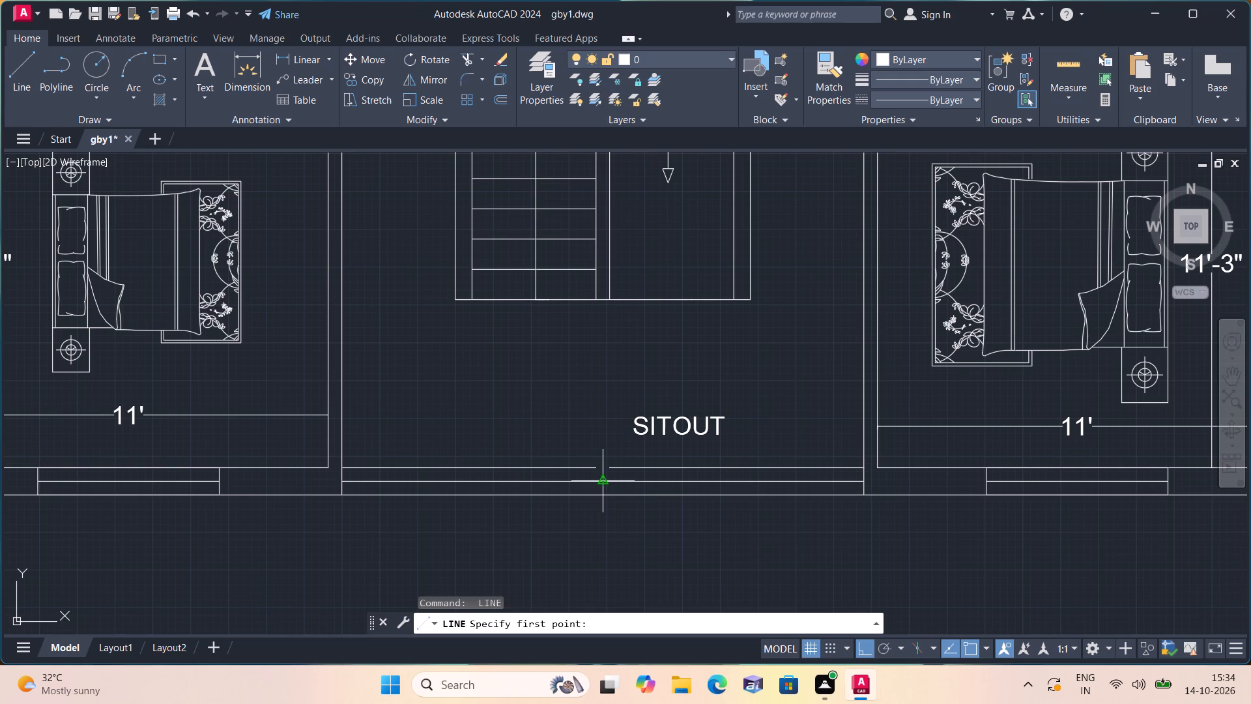
click(602, 479)
click(607, 318)
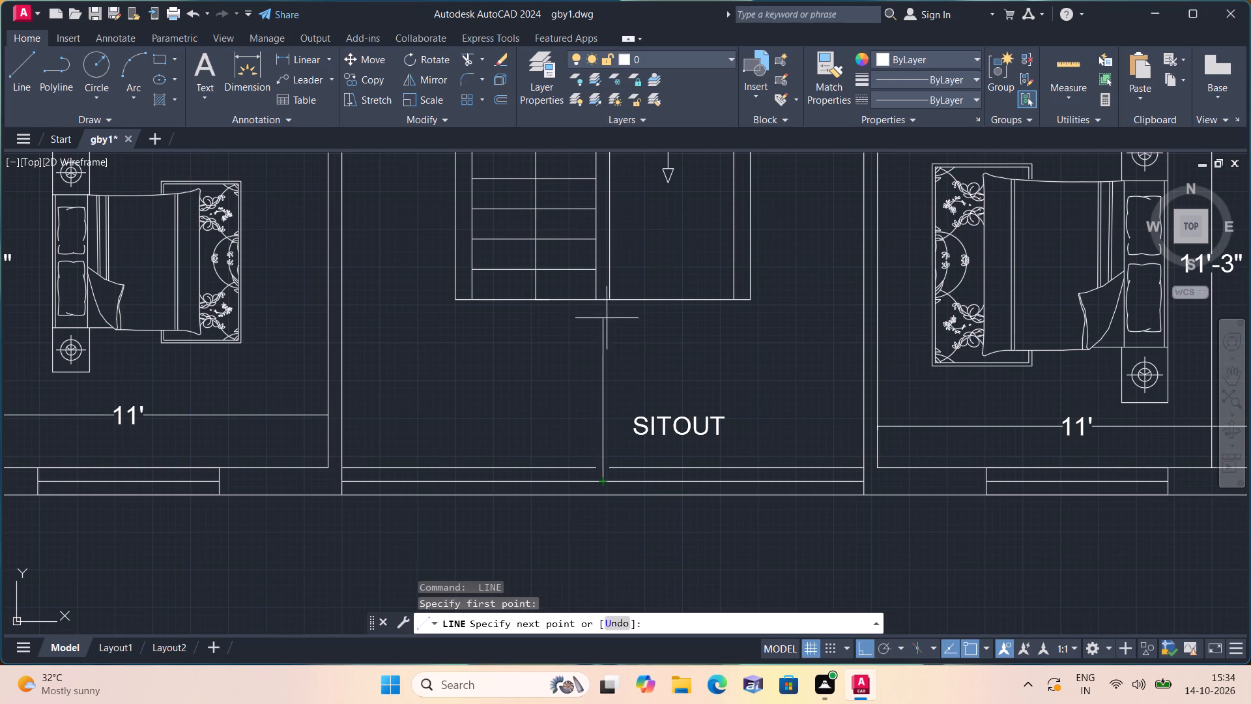
key(space)
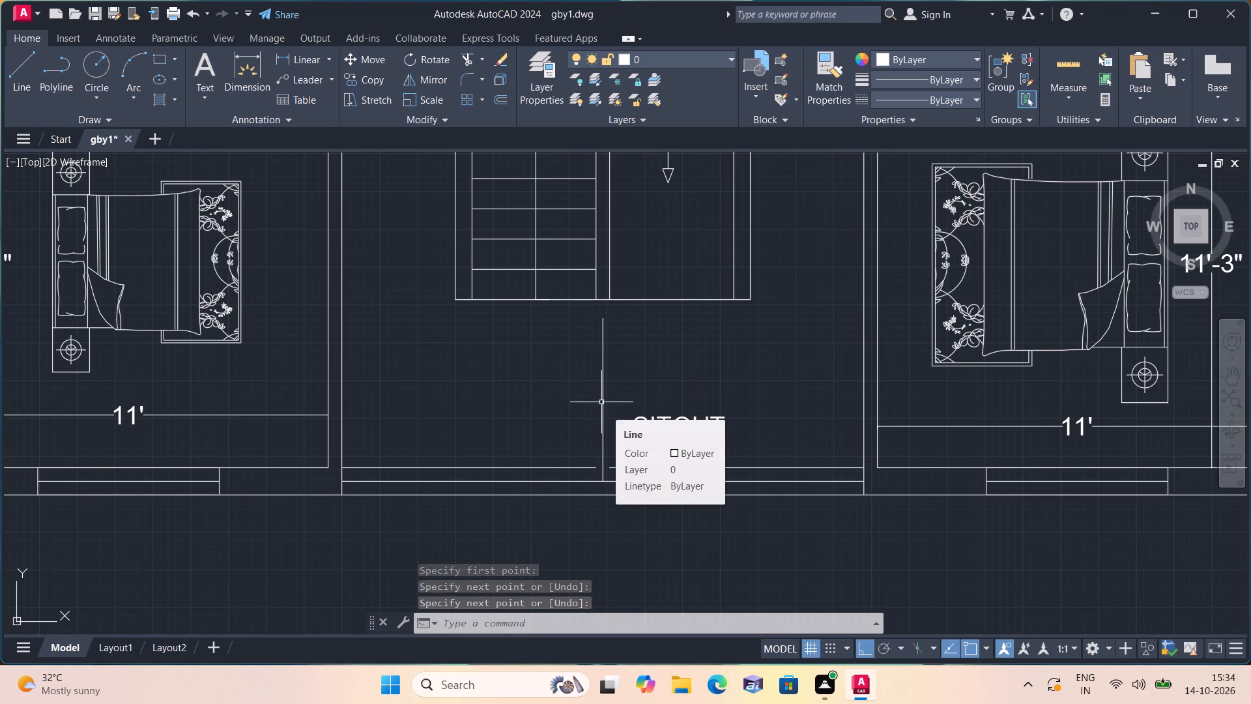
Draw a short horizontal line bridging the gap in the inner line of the sitout's front wall.
key(l)
key(space)
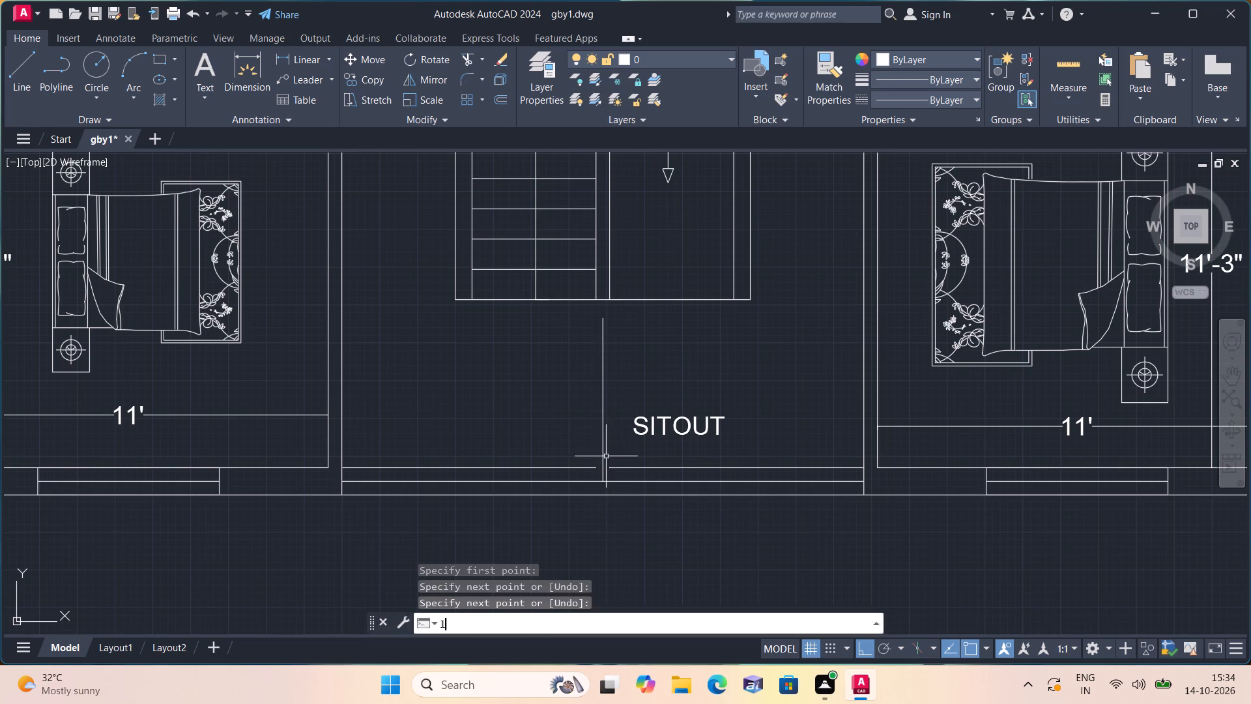
click(599, 468)
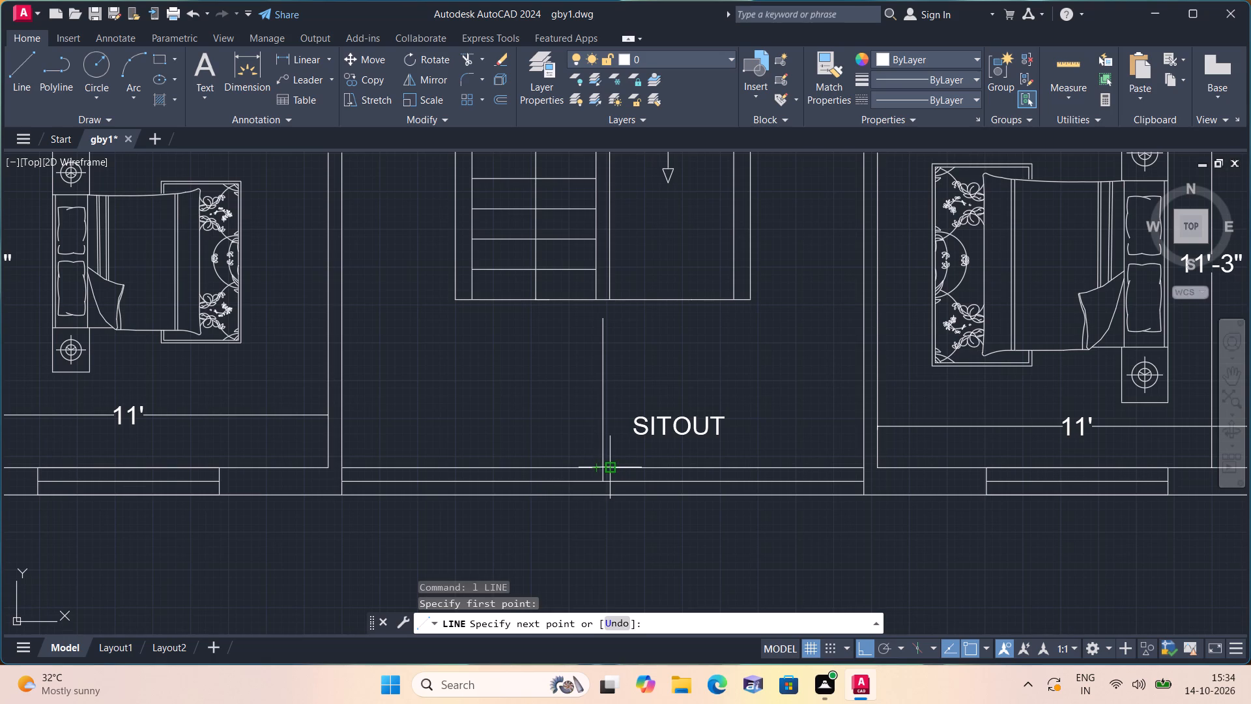
click(611, 465)
key(space)
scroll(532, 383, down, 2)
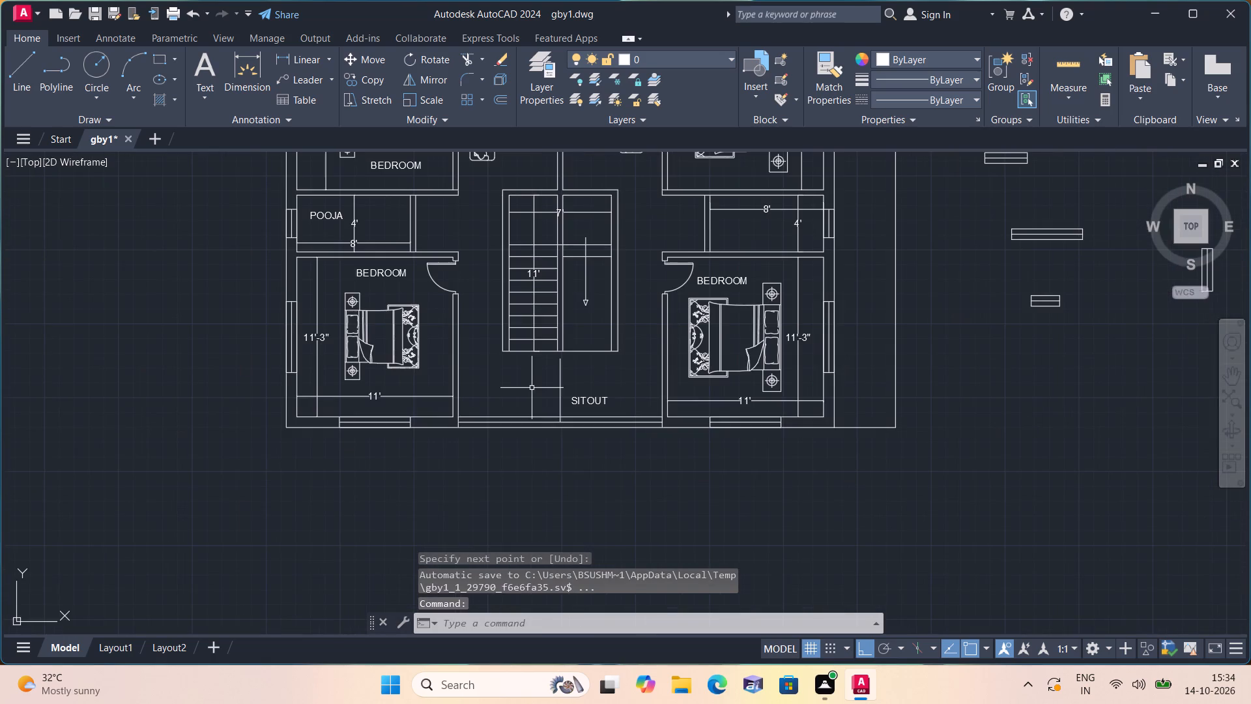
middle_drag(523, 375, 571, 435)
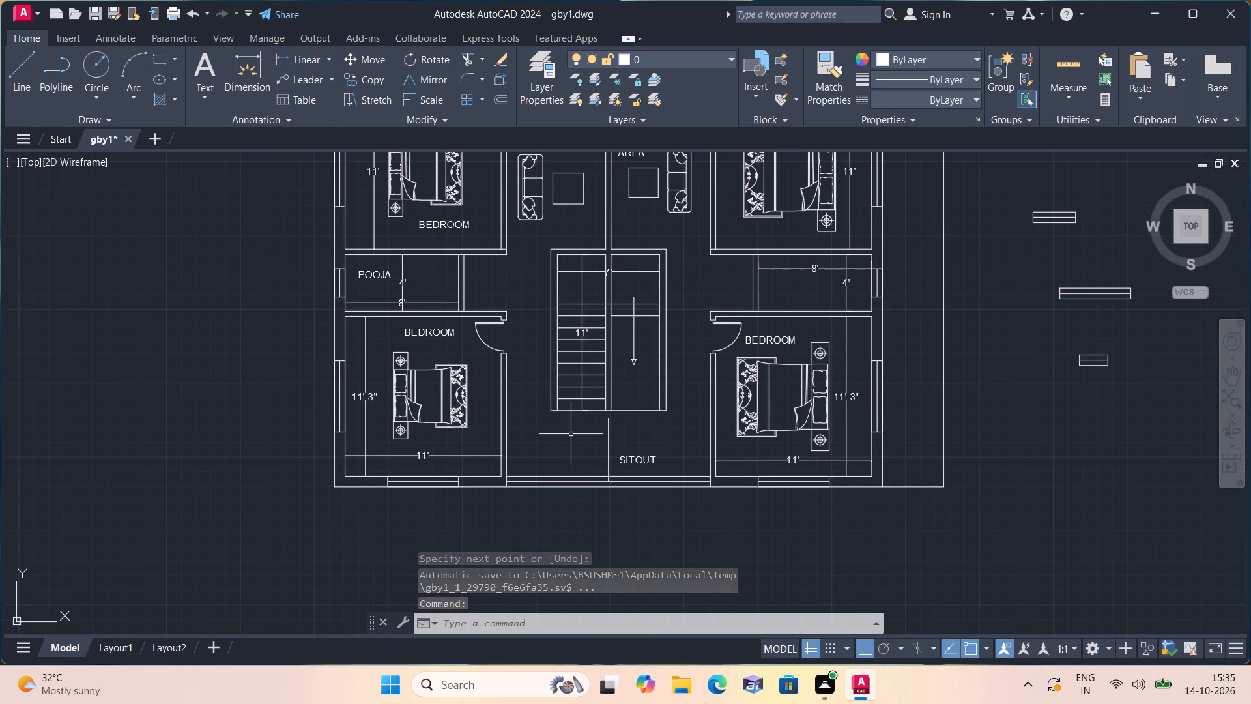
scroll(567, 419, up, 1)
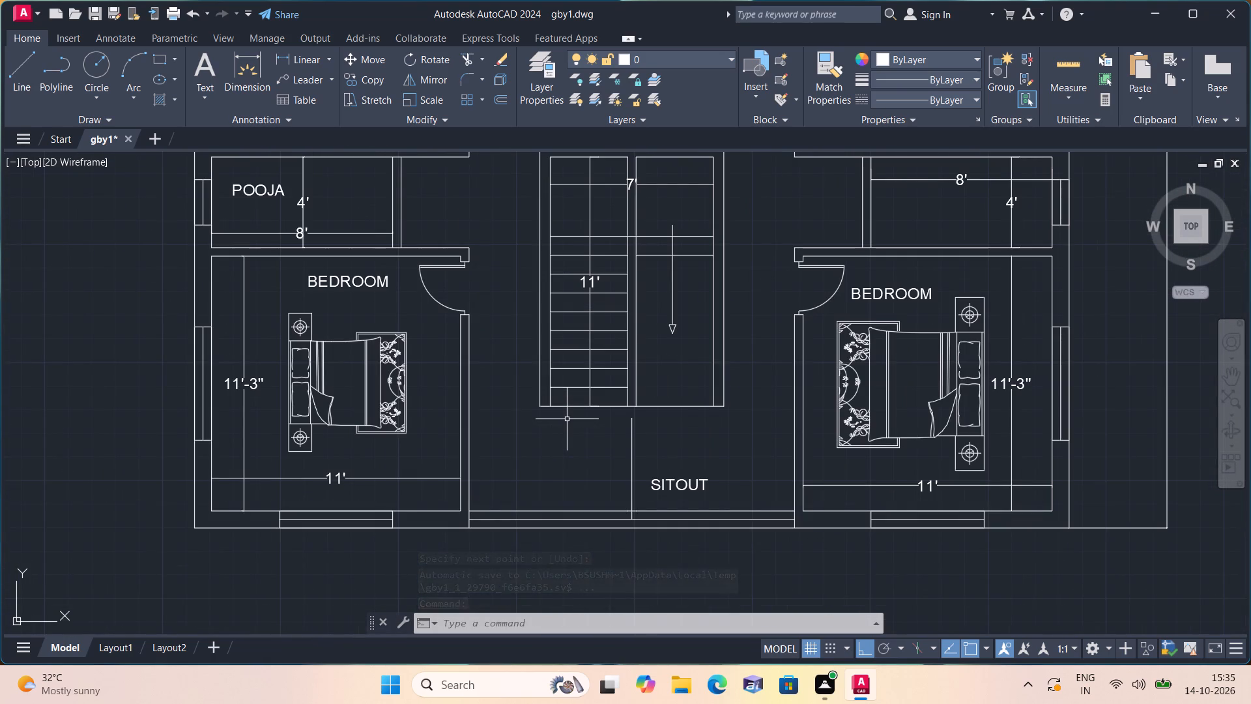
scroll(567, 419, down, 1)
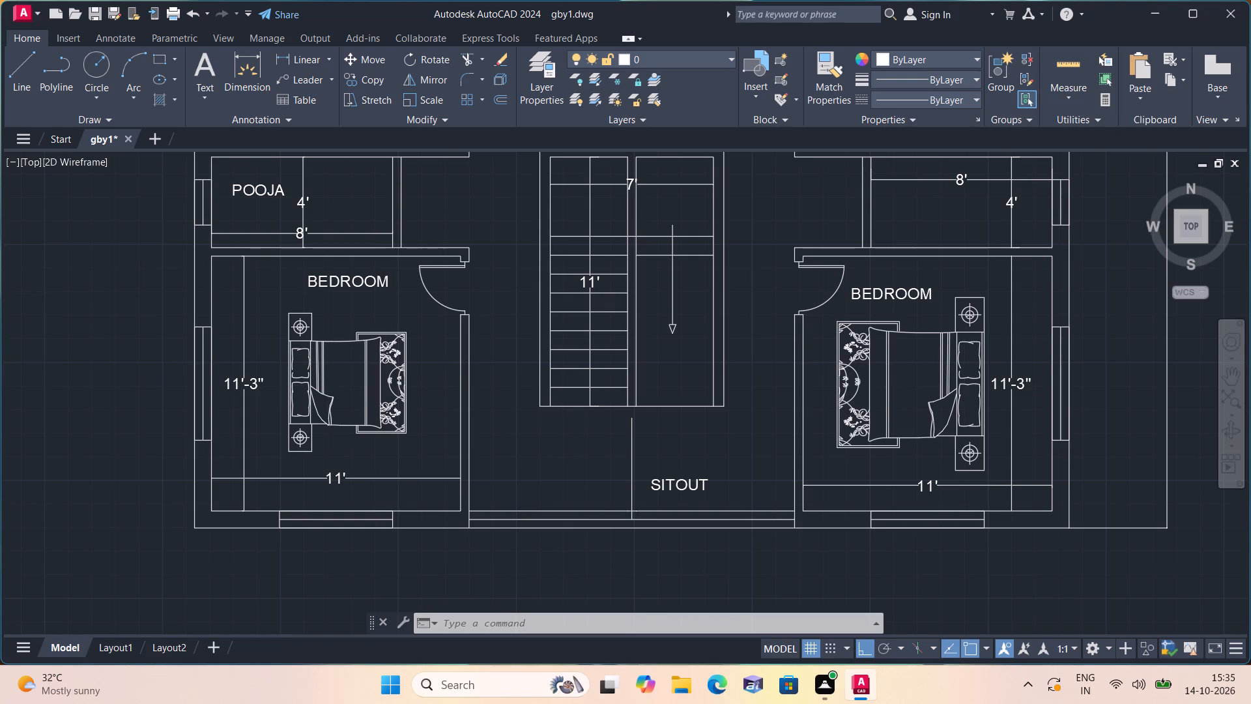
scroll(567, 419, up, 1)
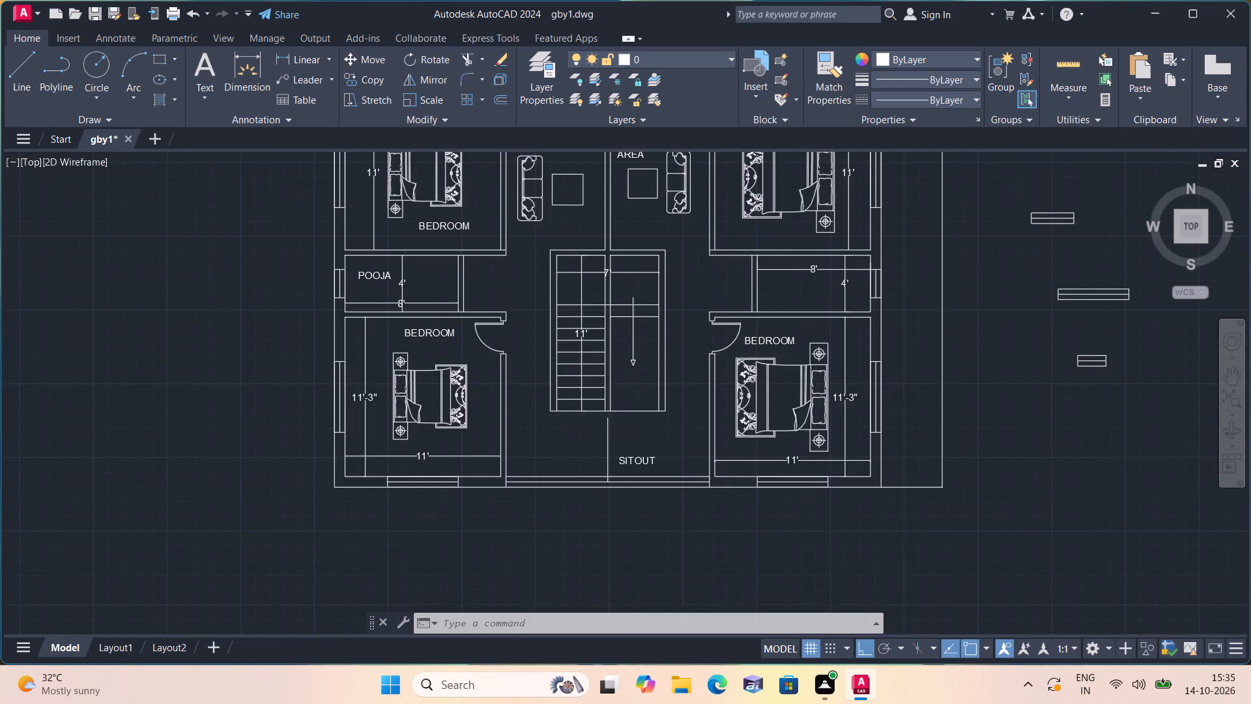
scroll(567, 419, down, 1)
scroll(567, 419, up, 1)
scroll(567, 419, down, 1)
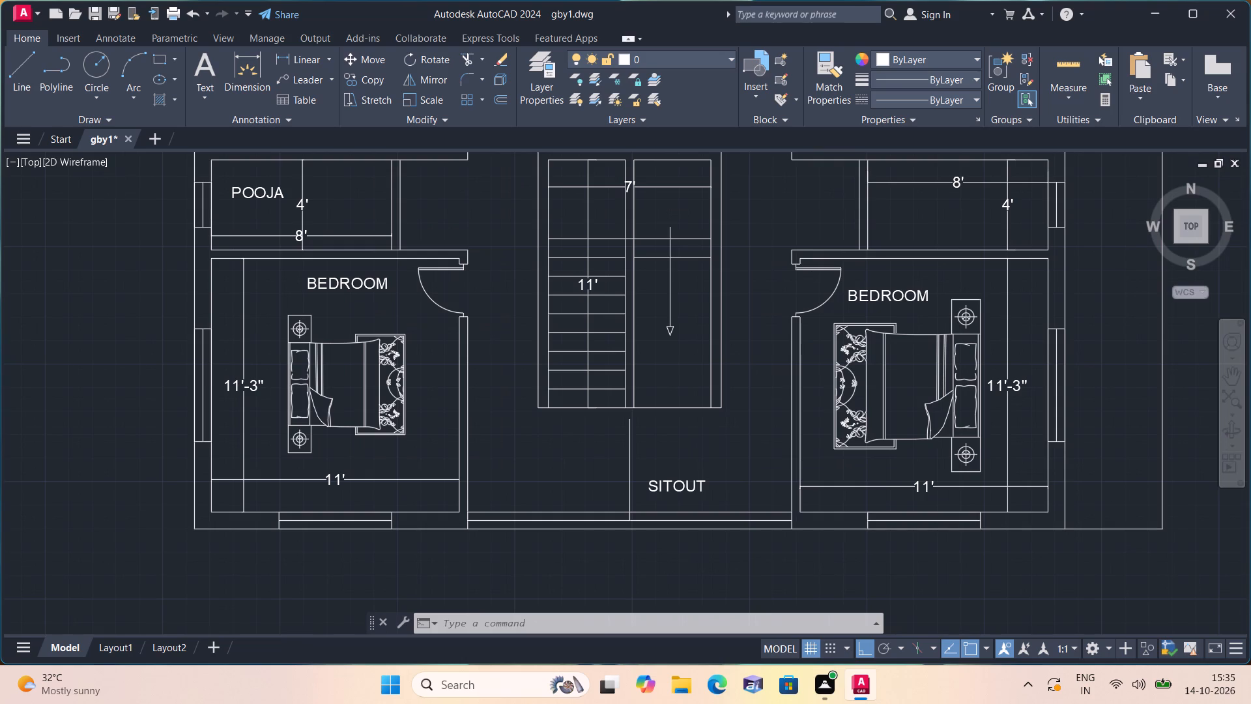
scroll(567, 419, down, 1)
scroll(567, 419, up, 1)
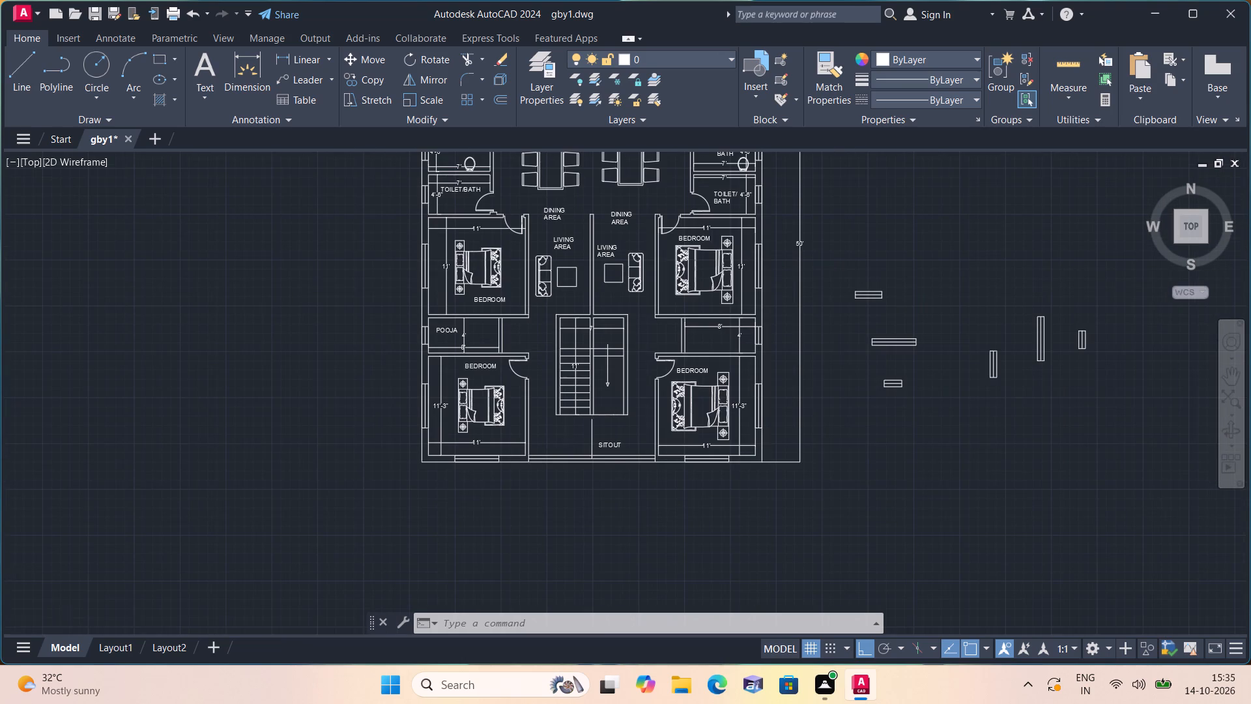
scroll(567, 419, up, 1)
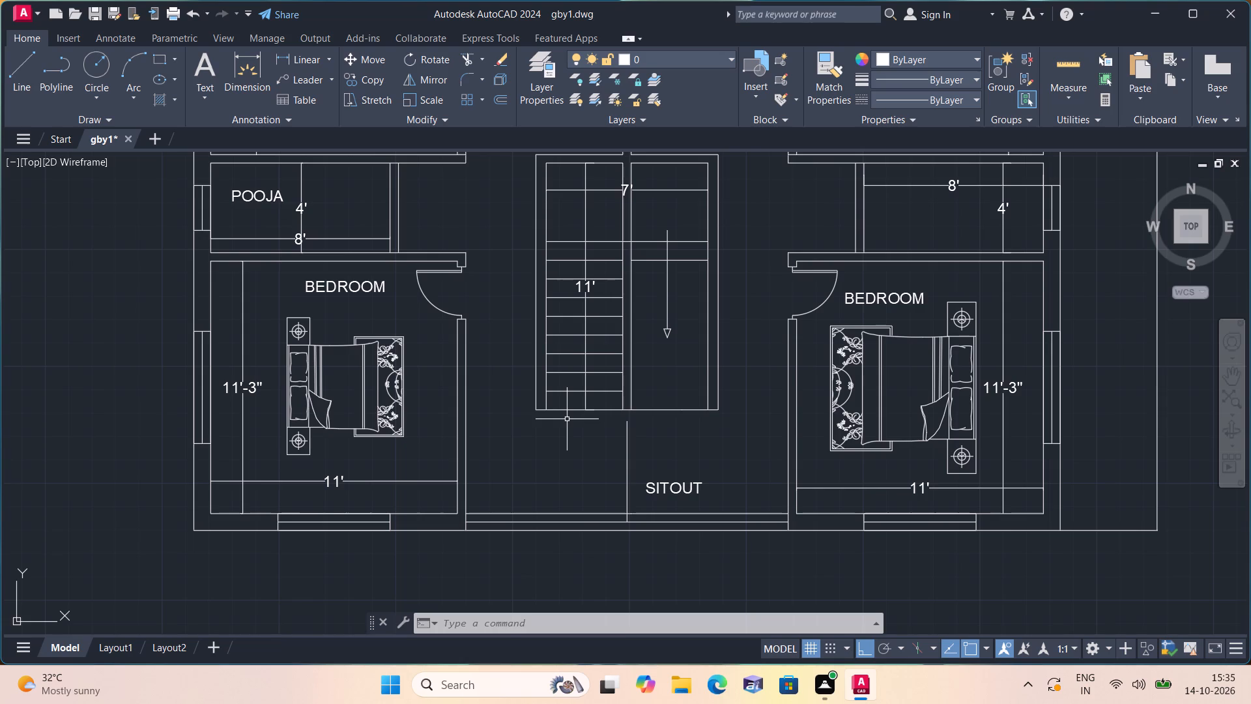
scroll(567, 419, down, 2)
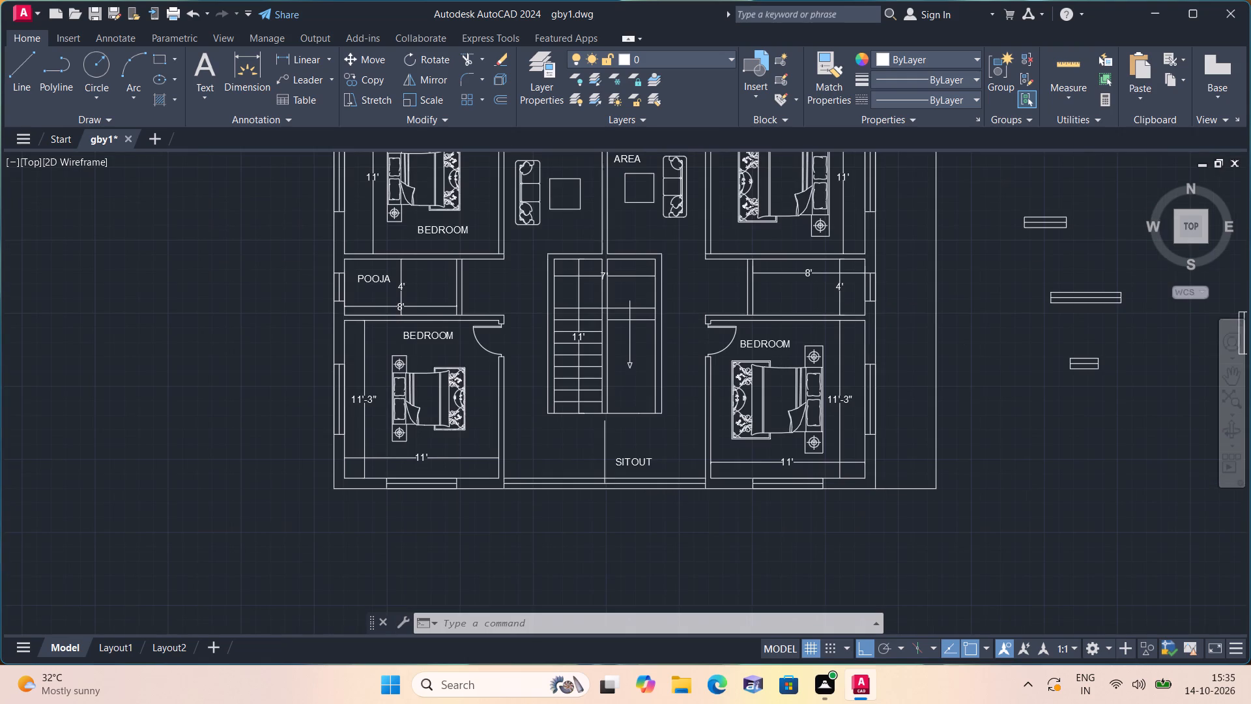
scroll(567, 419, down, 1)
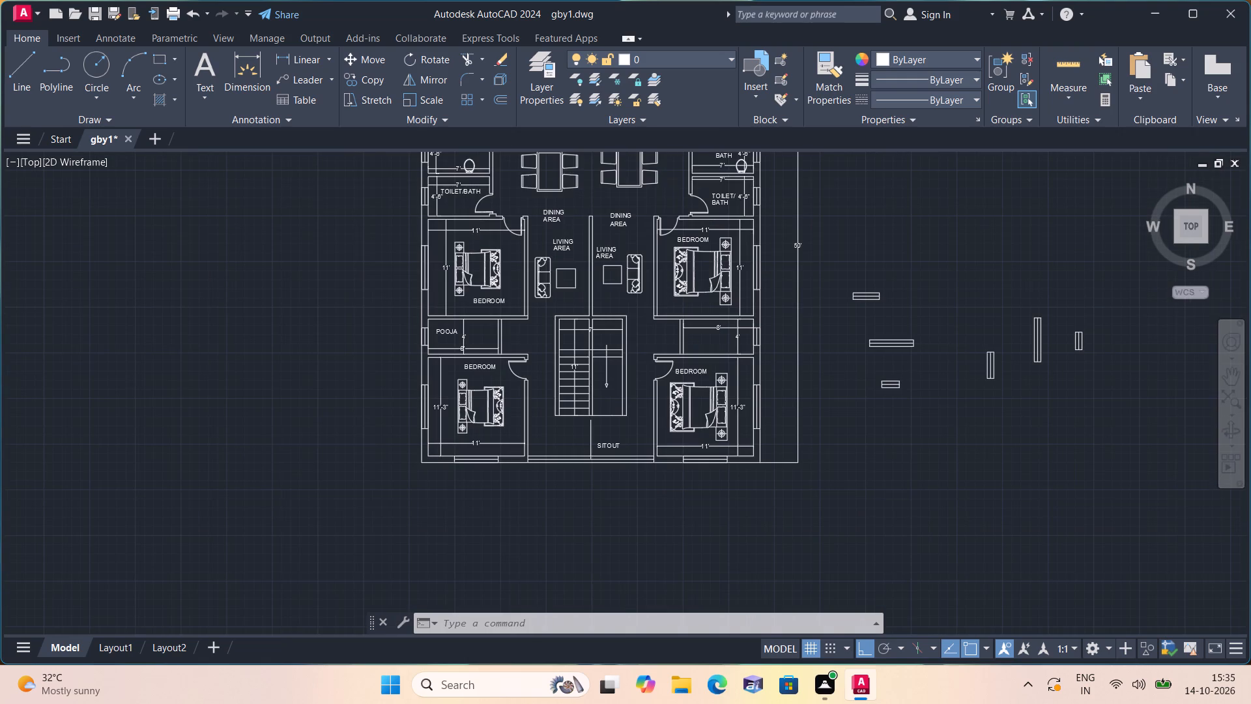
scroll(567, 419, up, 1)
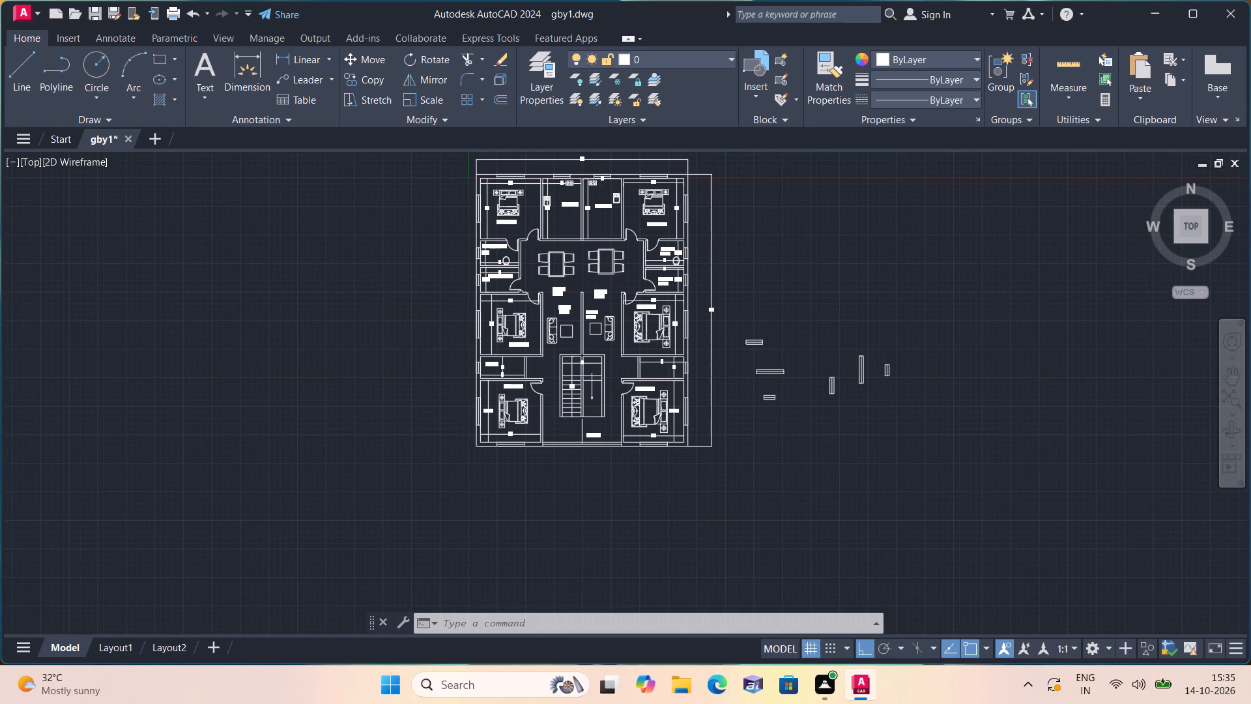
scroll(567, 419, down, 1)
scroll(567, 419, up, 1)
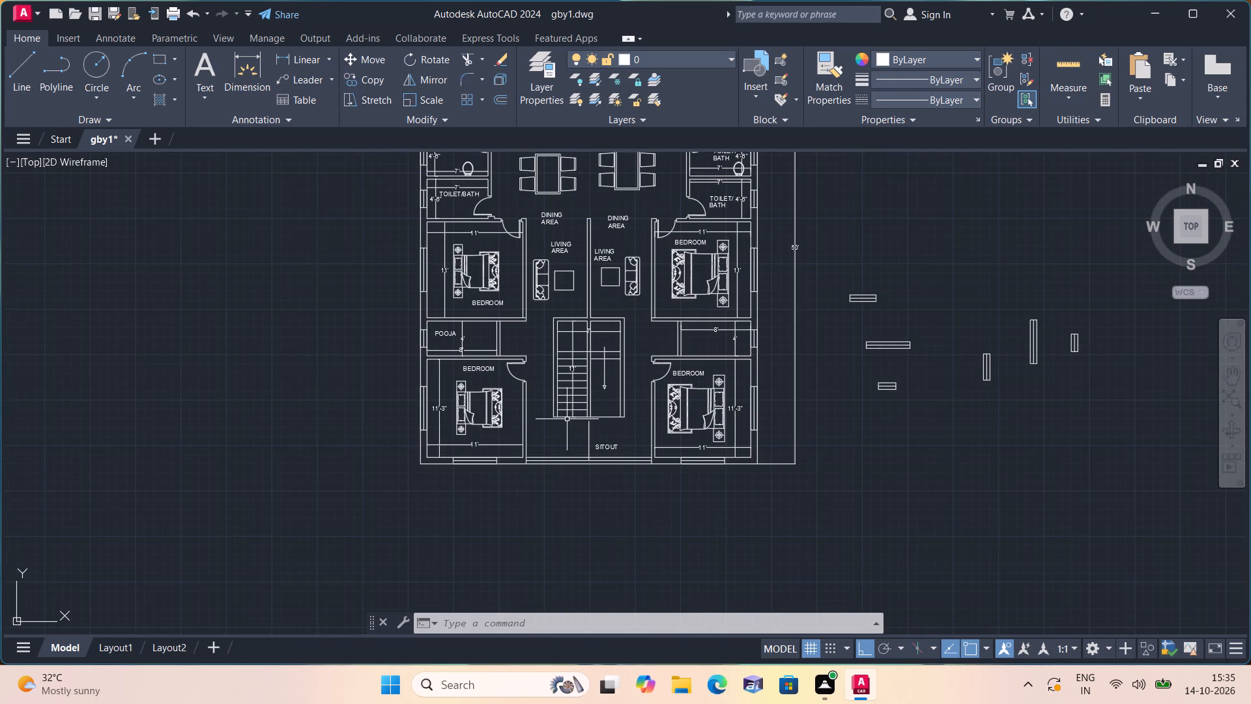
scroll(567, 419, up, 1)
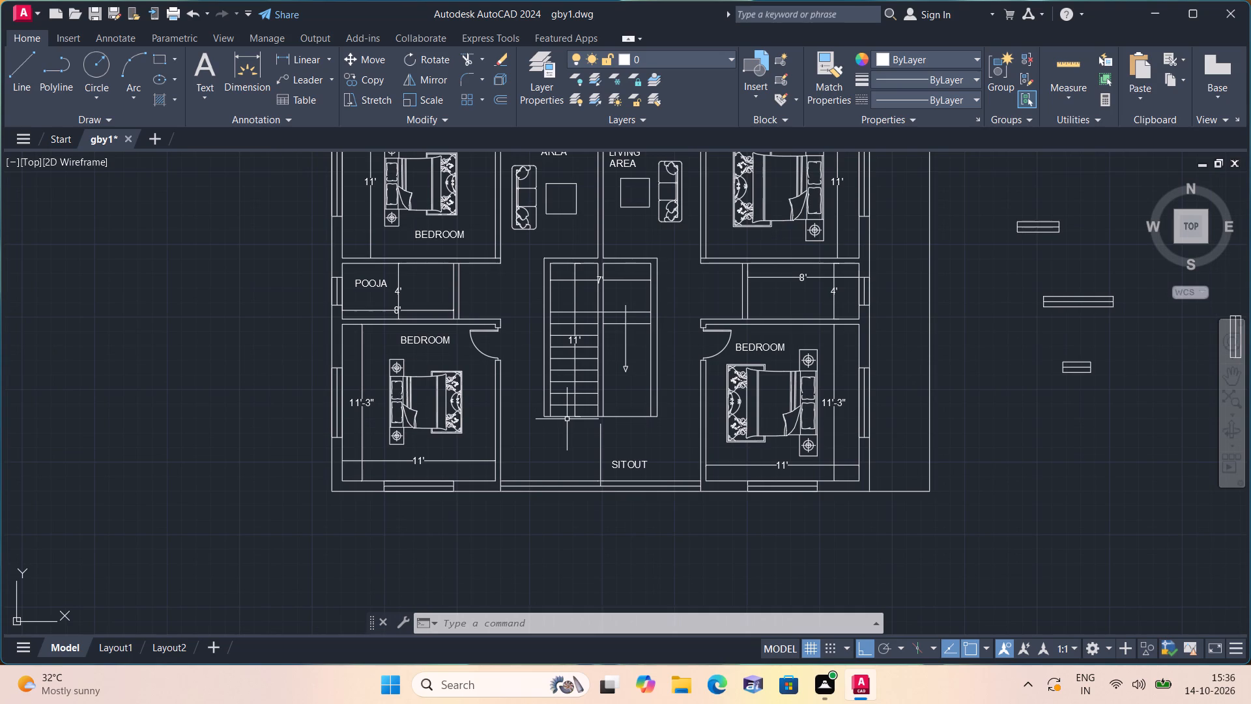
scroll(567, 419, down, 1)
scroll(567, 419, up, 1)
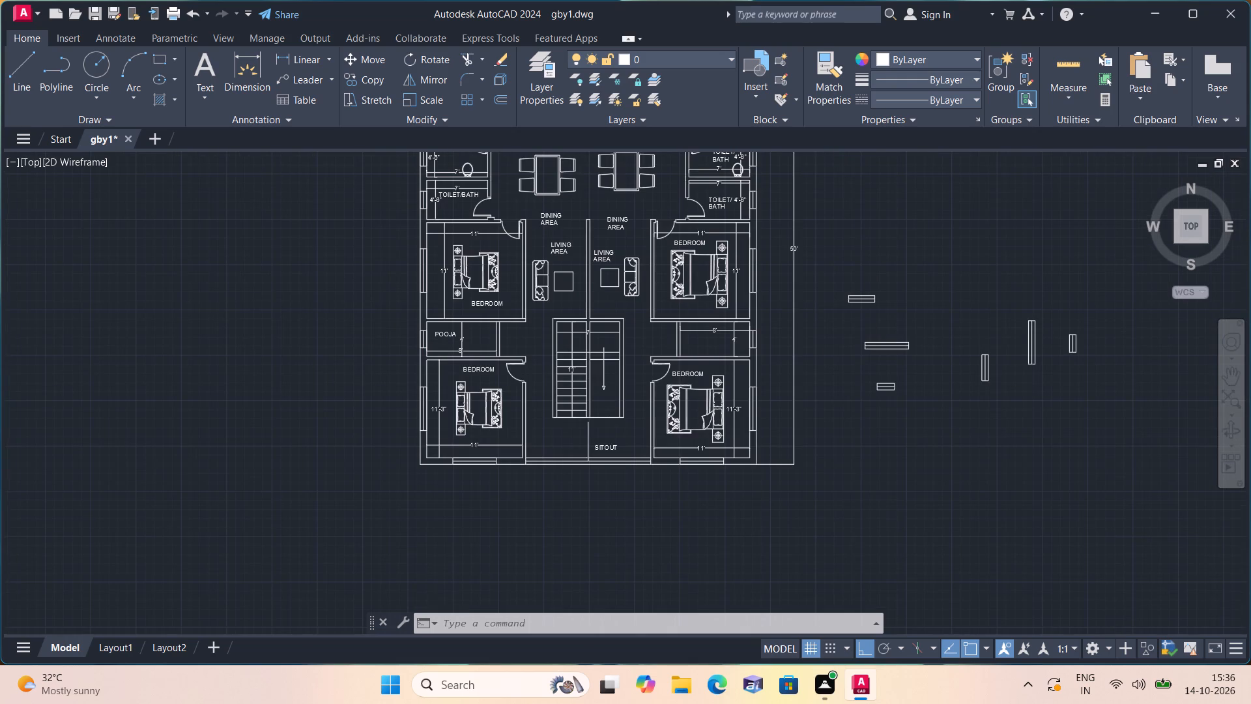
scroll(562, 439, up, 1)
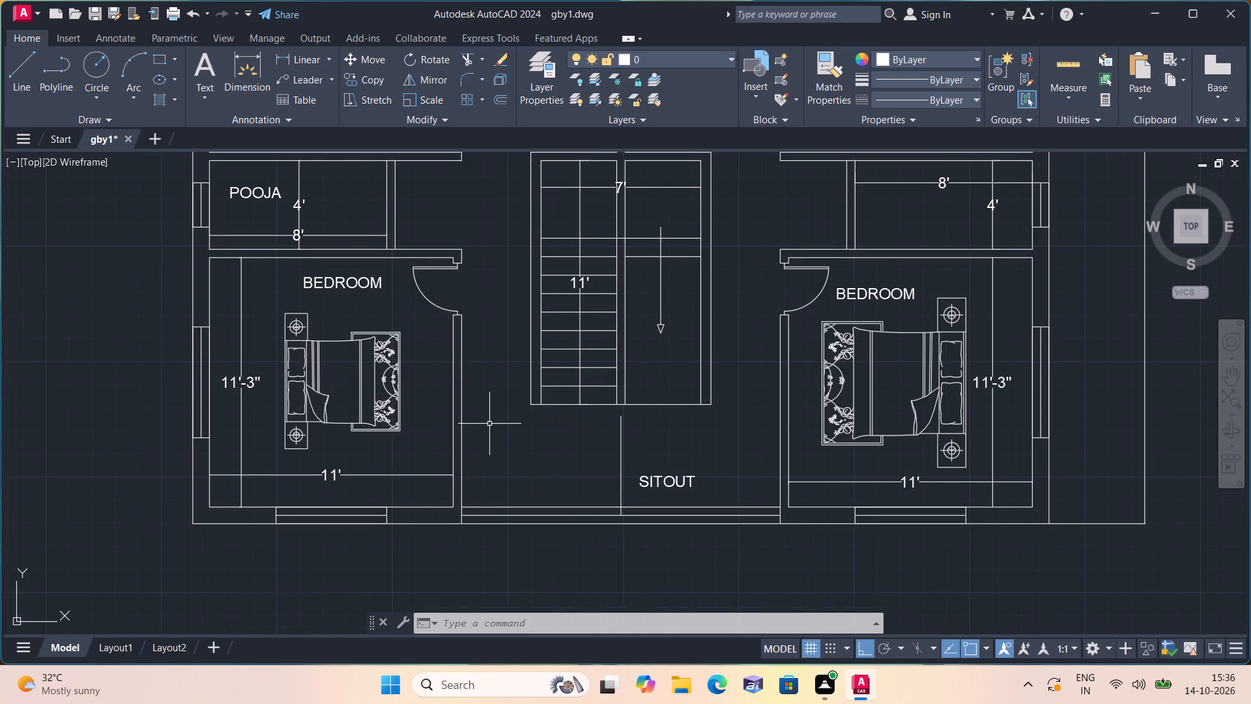
Examine the staircase's south end, the sitout and the two adjoining southern bedrooms.
middle_drag(485, 424, 509, 507)
scroll(509, 507, up, 1)
scroll(509, 507, down, 1)
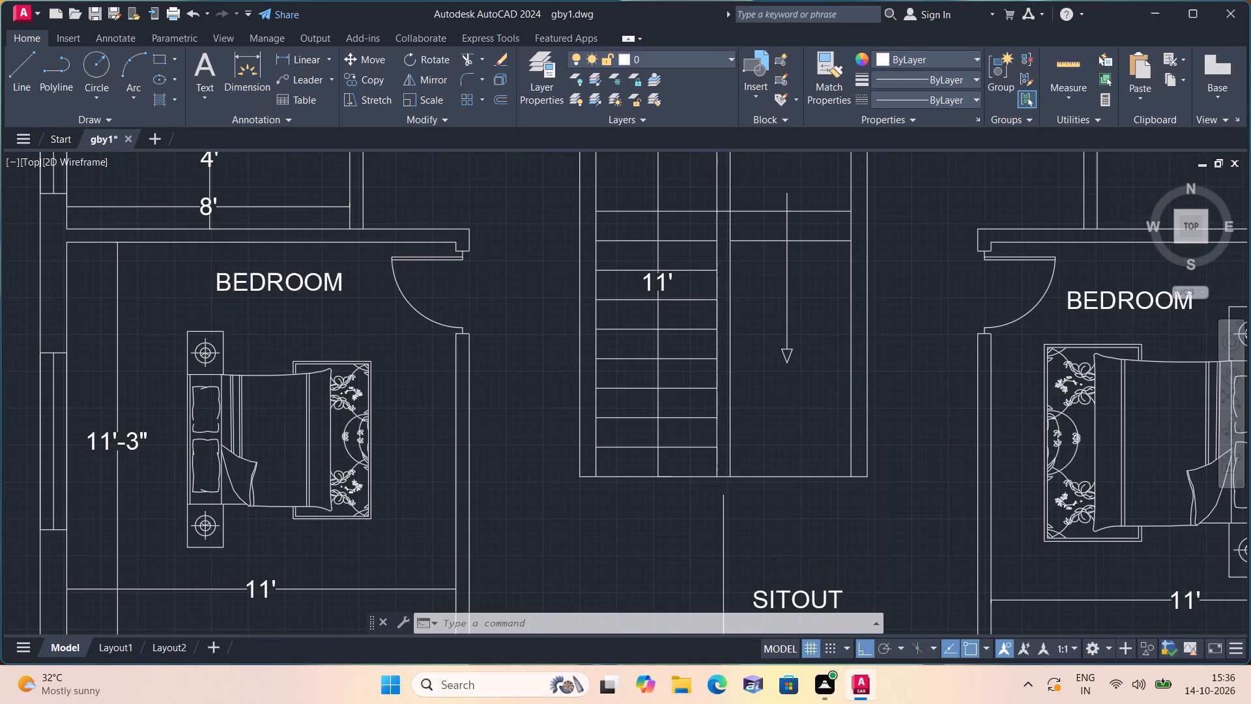
scroll(509, 507, up, 2)
middle_drag(509, 507, 513, 484)
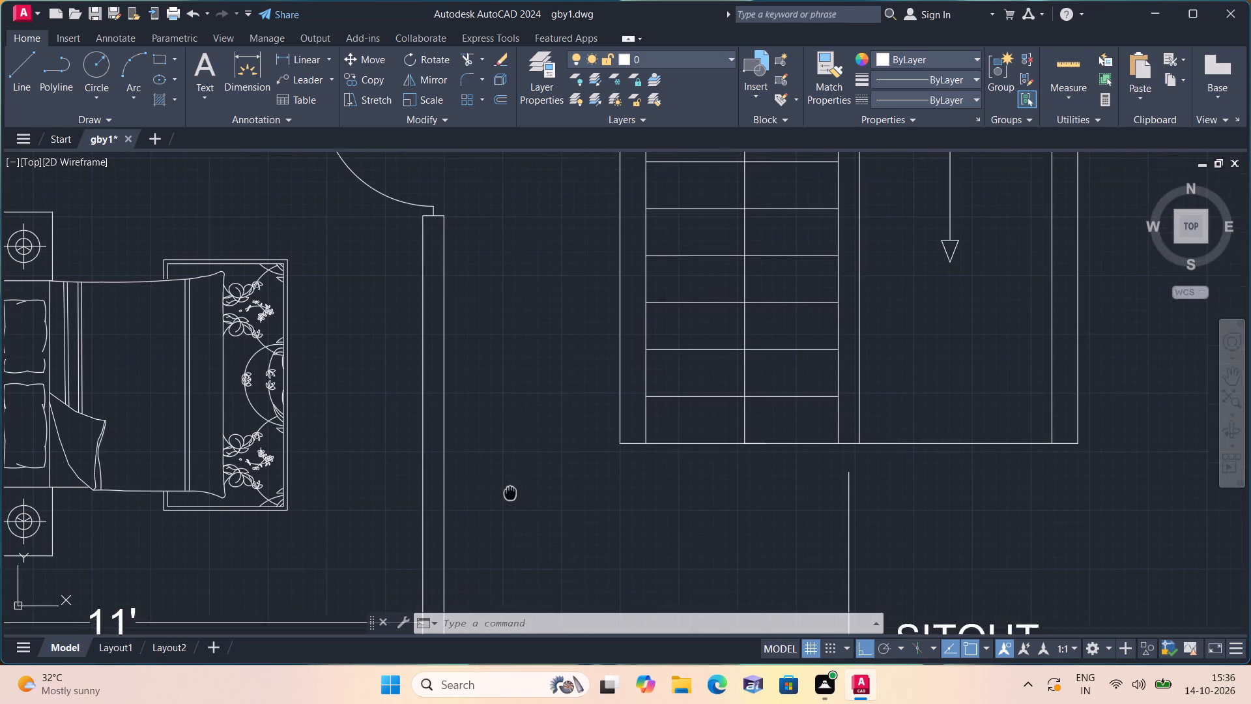
middle_drag(513, 484, 591, 495)
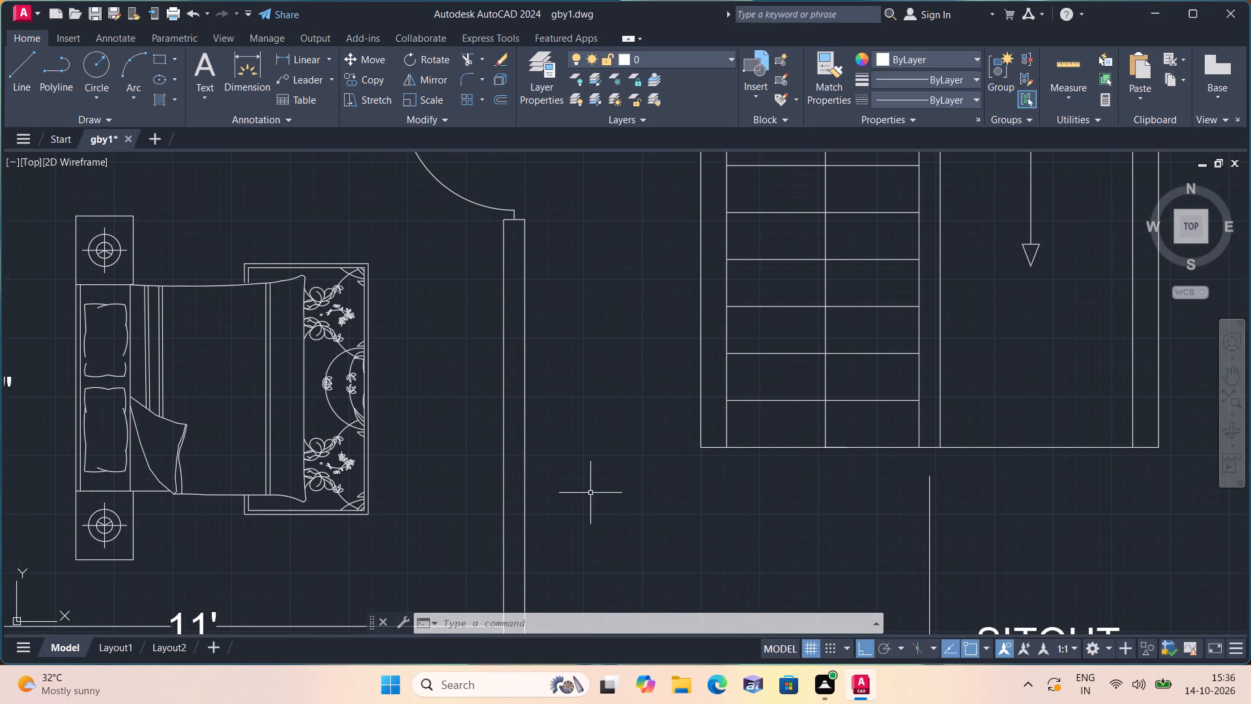
scroll(590, 493, down, 1)
scroll(590, 493, up, 1)
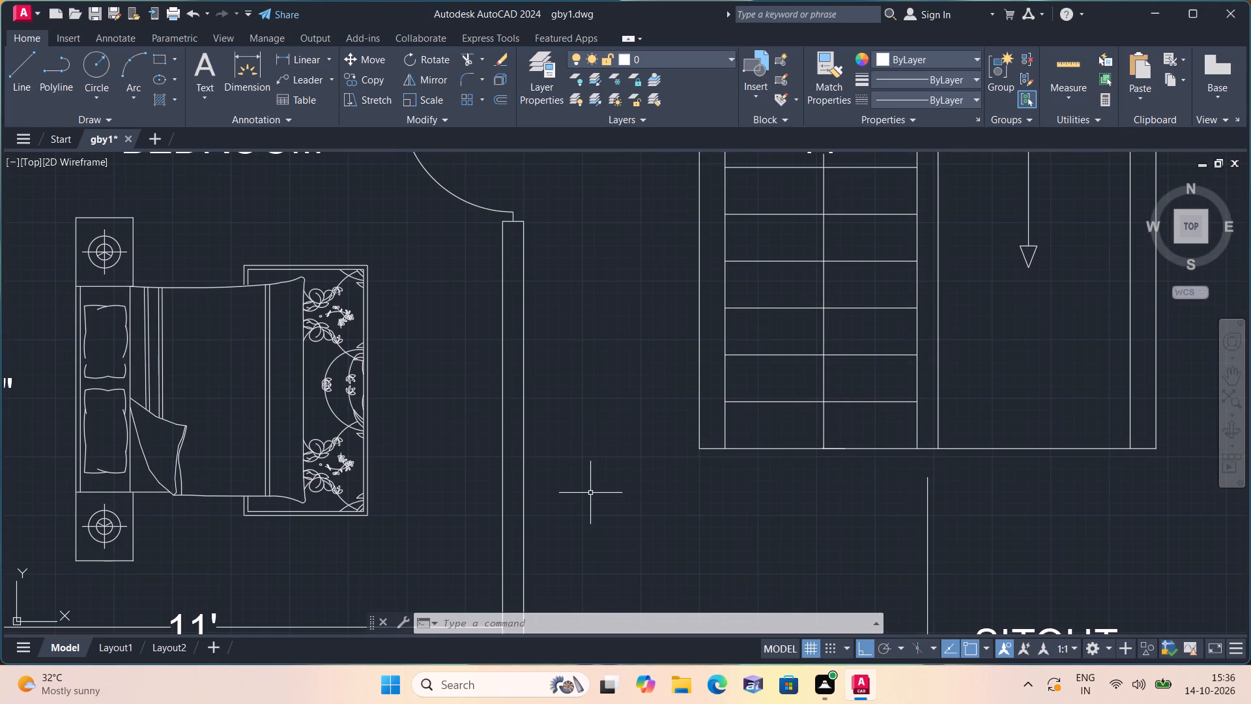
scroll(590, 493, down, 1)
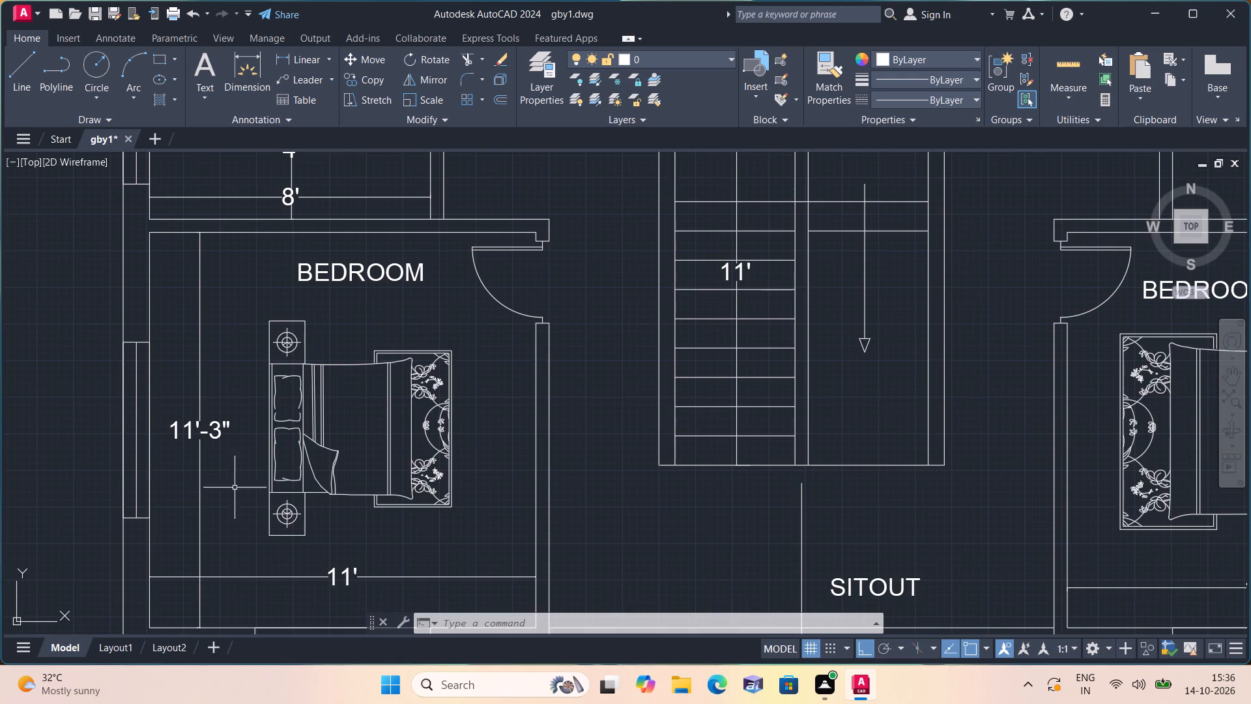
middle_drag(268, 555, 284, 390)
scroll(1078, 407, down, 1)
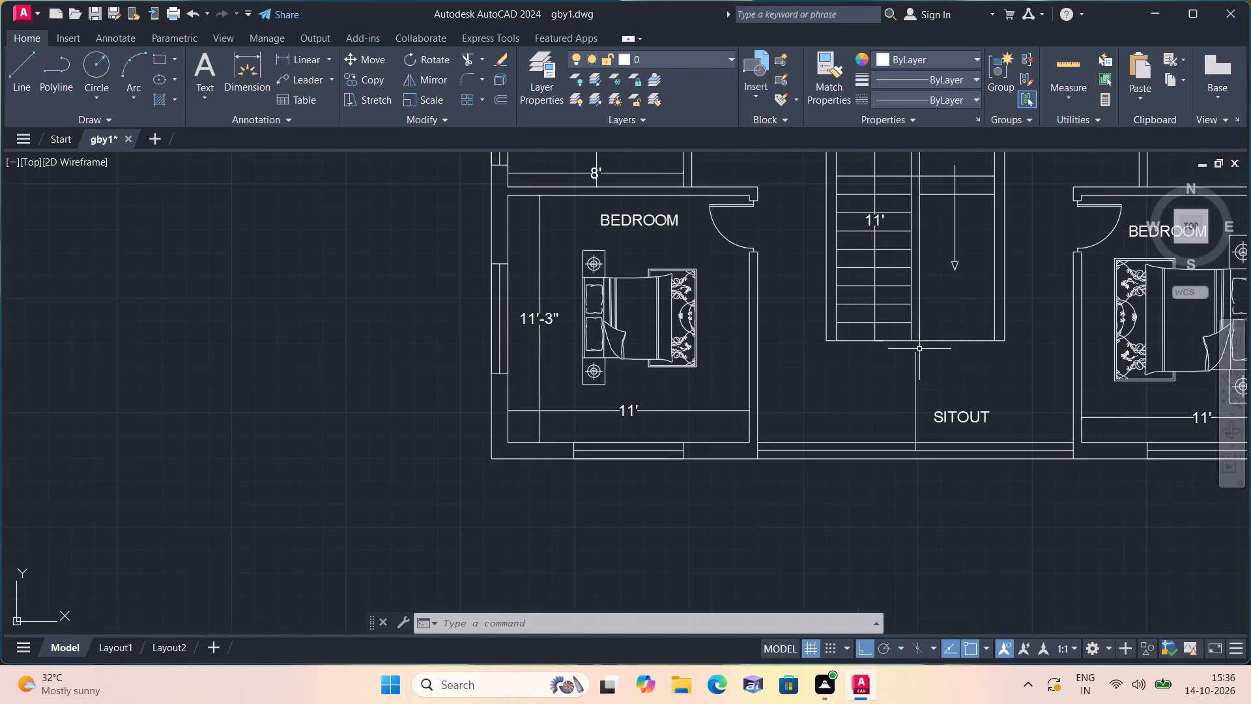
middle_drag(826, 374, 602, 459)
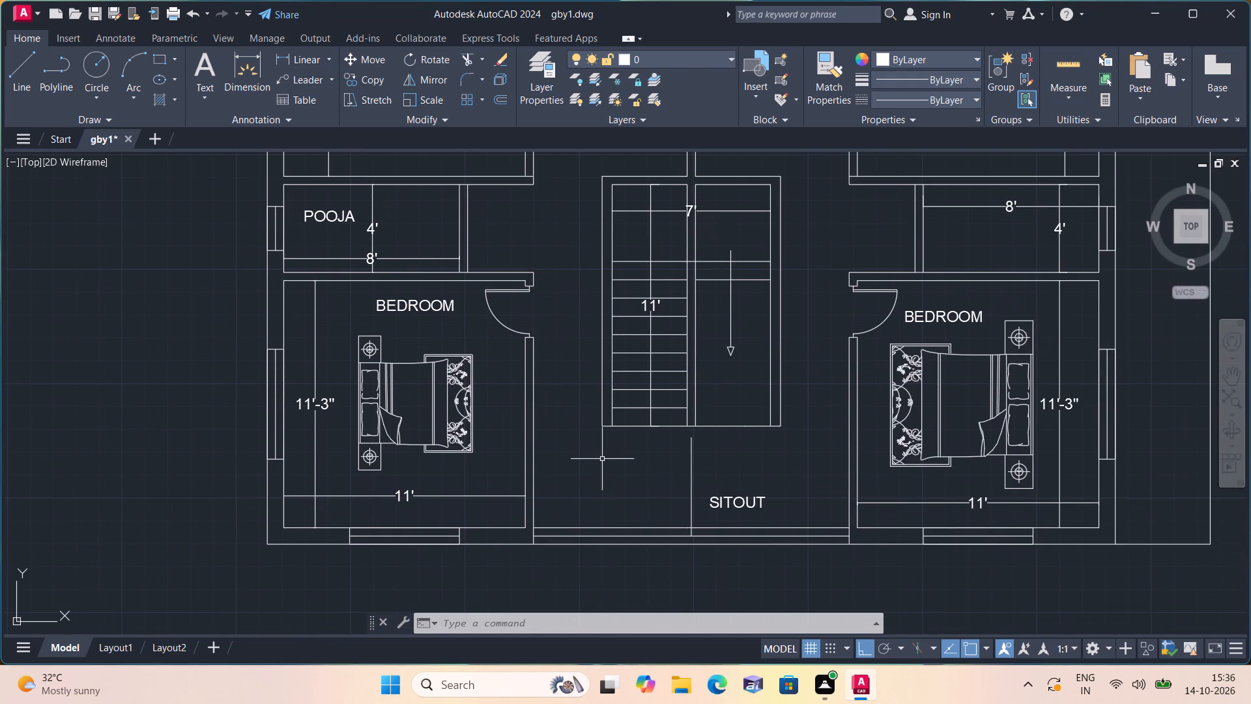
scroll(624, 424, up, 1)
scroll(649, 432, down, 2)
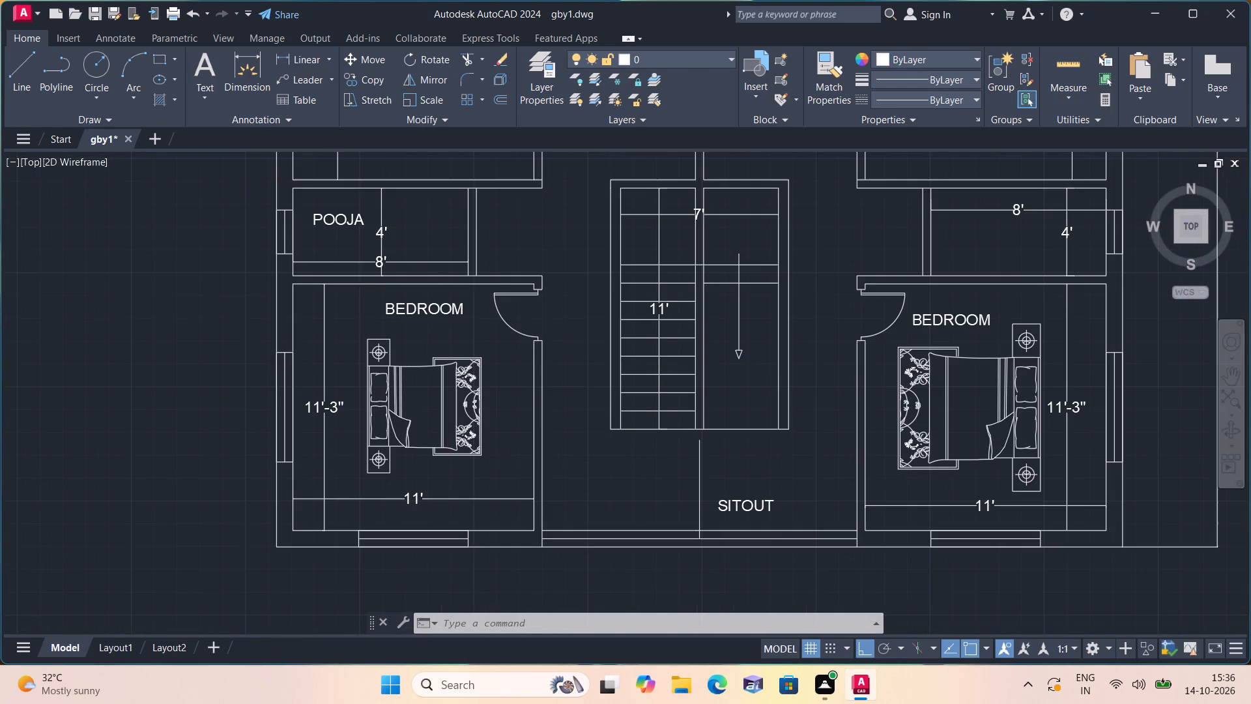
scroll(649, 432, up, 1)
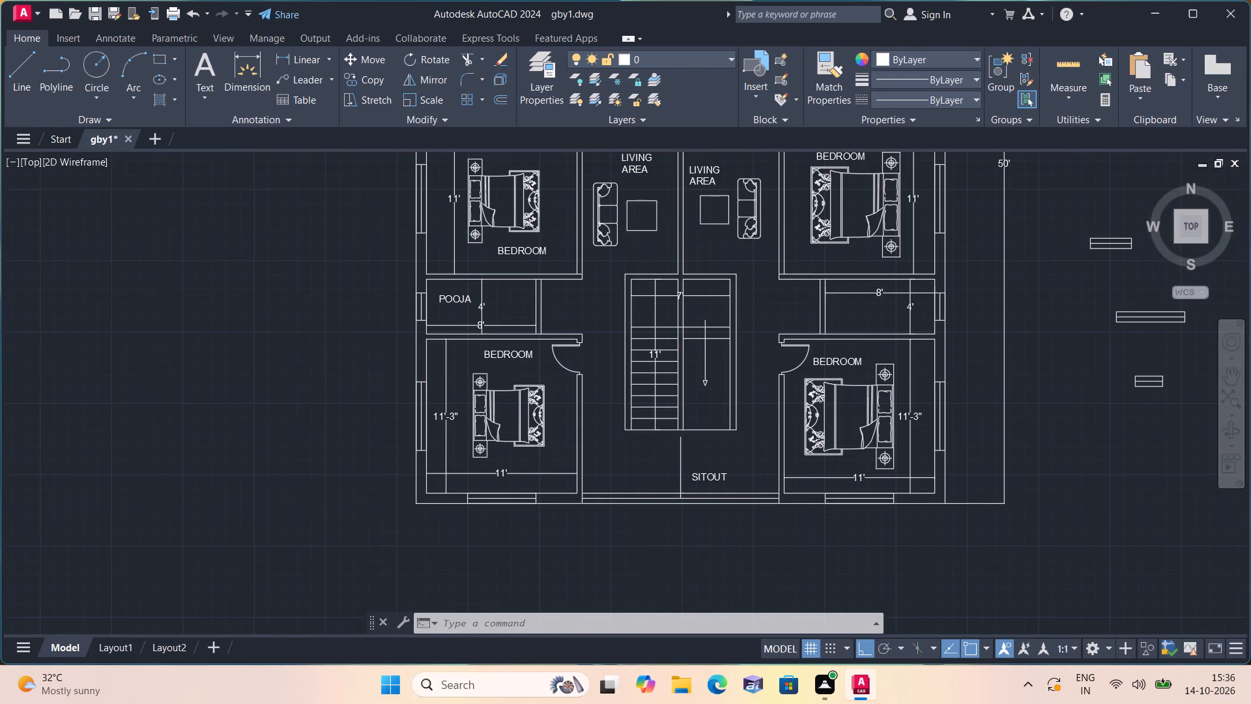
middle_drag(647, 432, 532, 406)
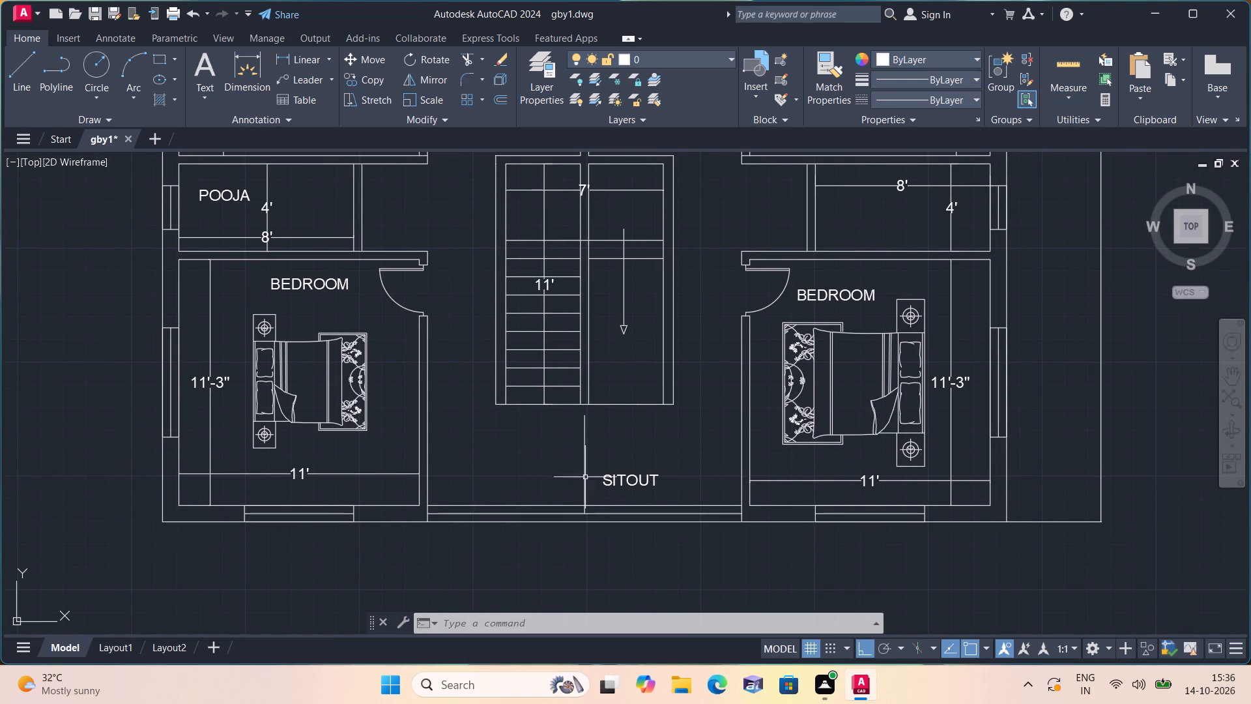
Offset the sitout's vertical centre line by 2" to both its west and east sides.
scroll(585, 477, up, 1)
middle_drag(575, 471, 500, 385)
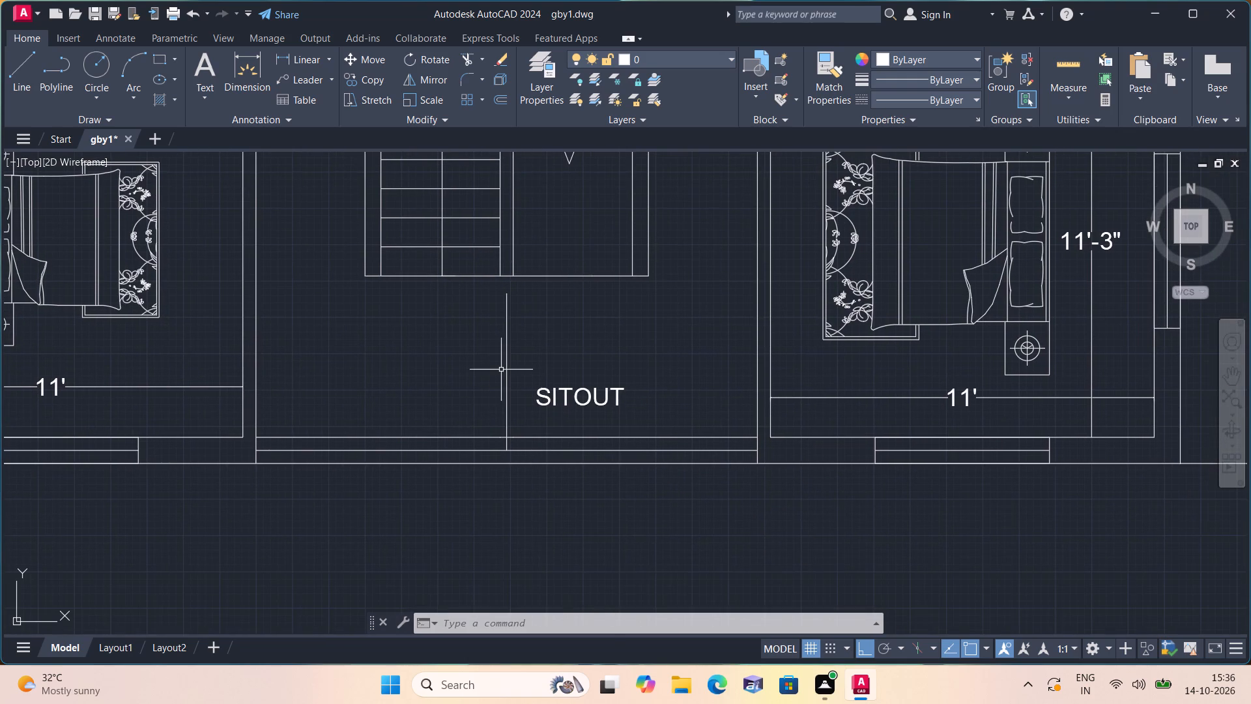
scroll(501, 357, down, 1)
key(o)
text(ff)
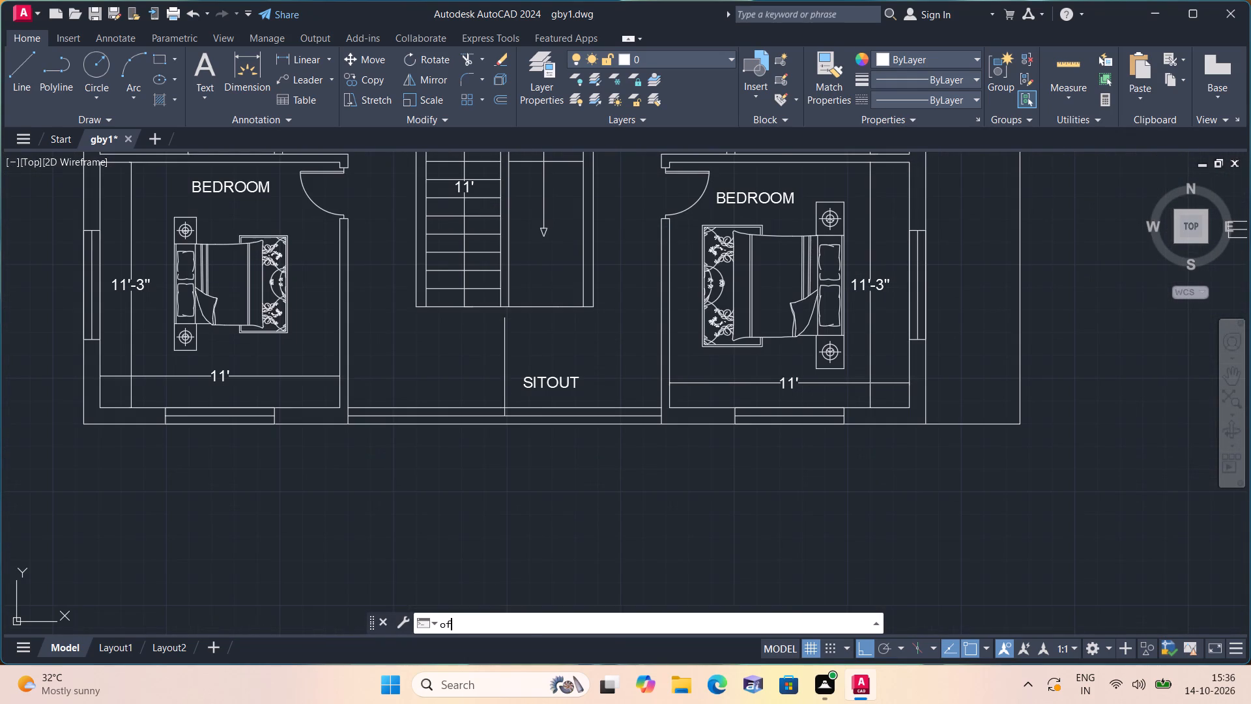
key(space)
scroll(501, 357, up, 2)
key(2)
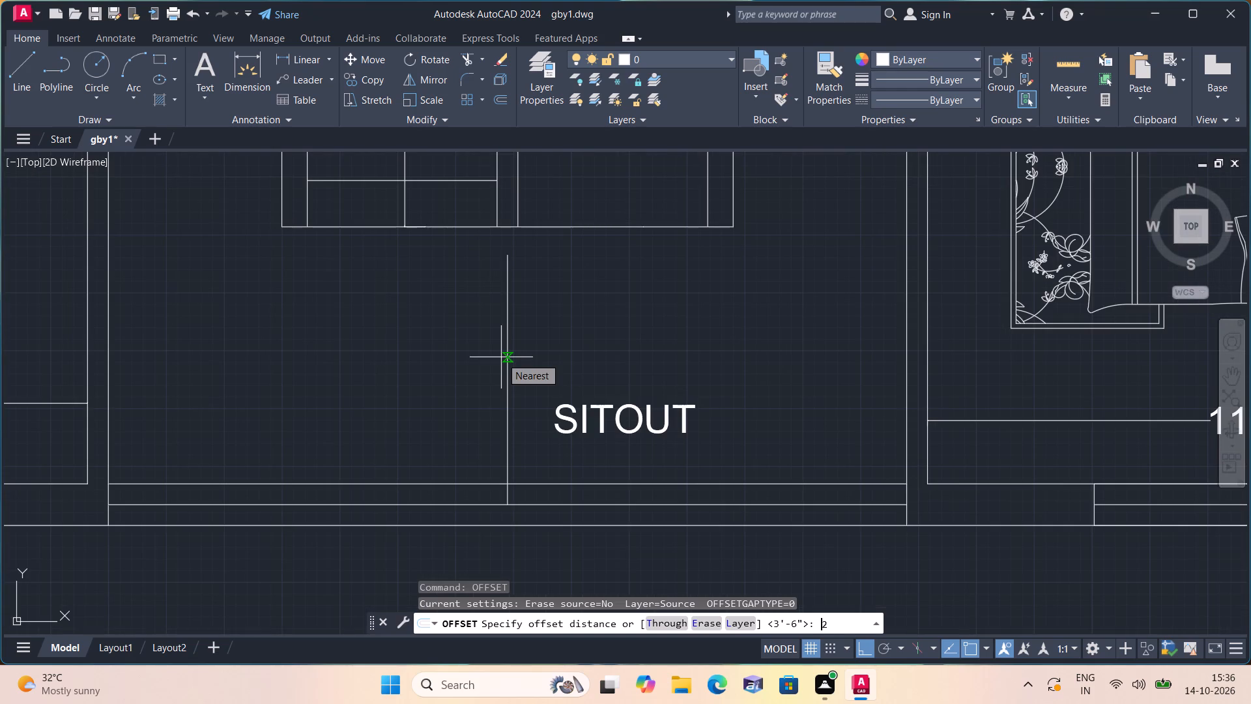
key(shift+quotedbl)
key(space)
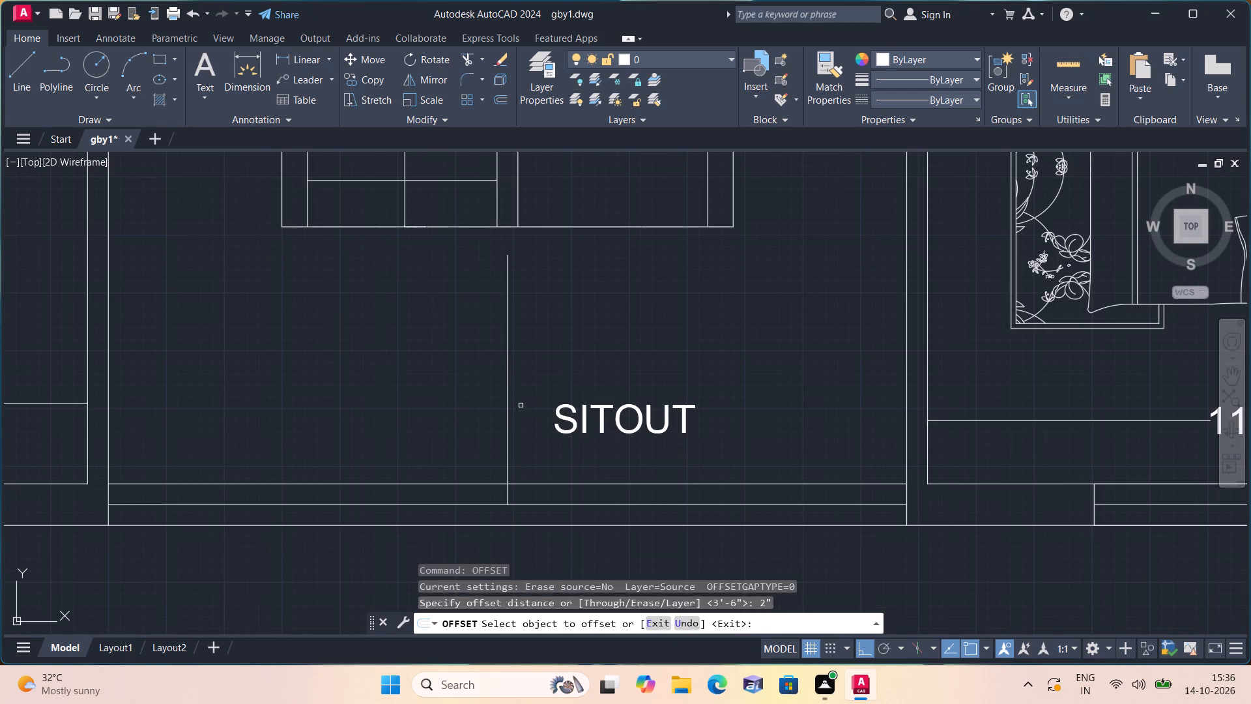
click(508, 398)
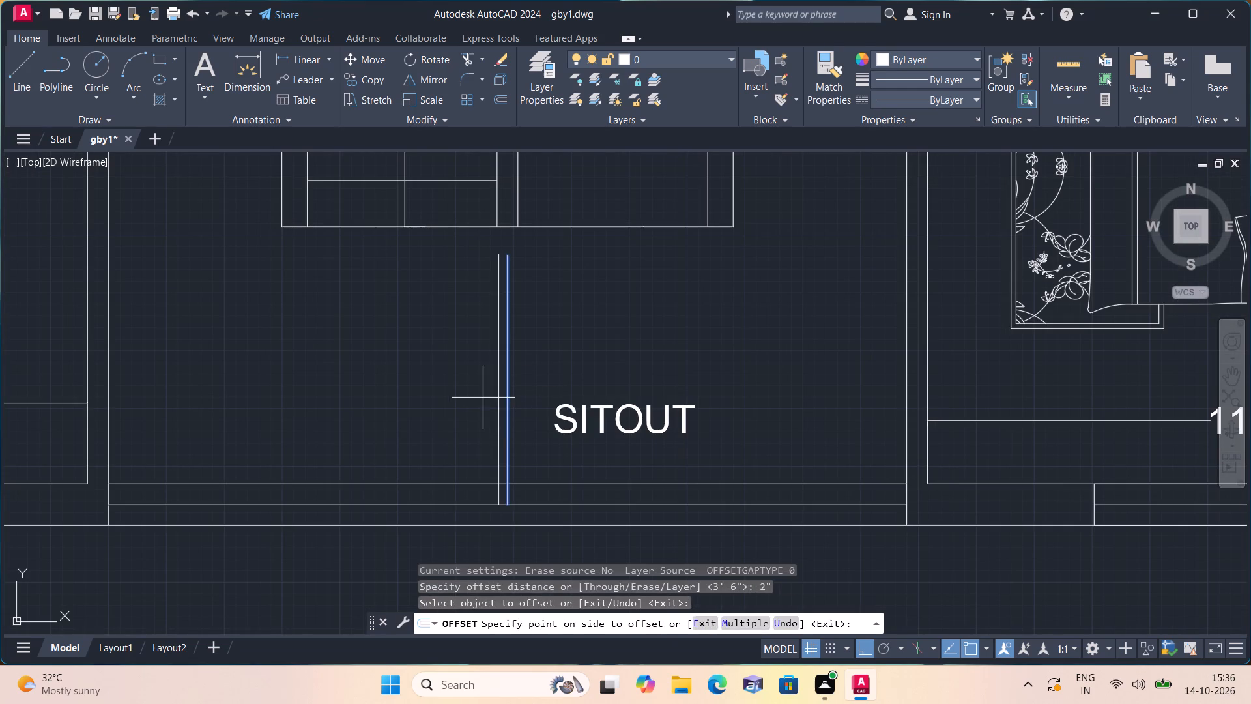
click(483, 398)
click(507, 410)
click(568, 396)
key(space)
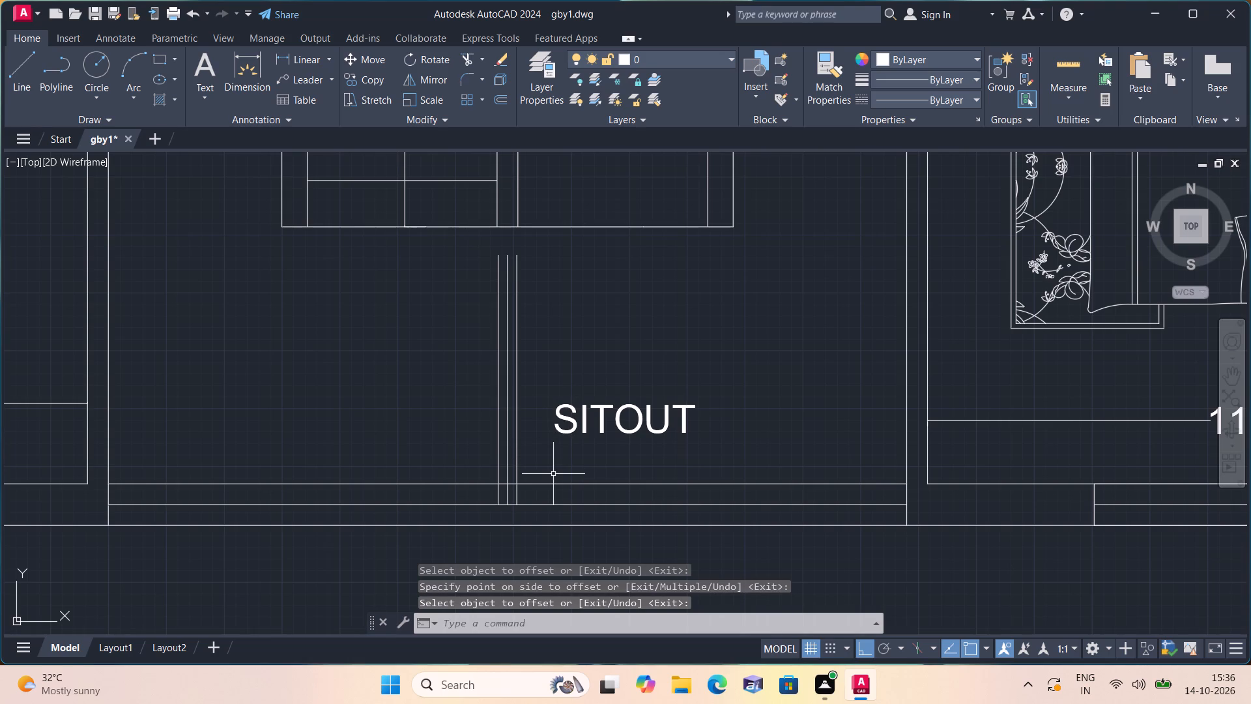
Draw a line 3' east from the divider along the front wall's inner line, continuing south to the outer wall line.
scroll(553, 474, up, 1)
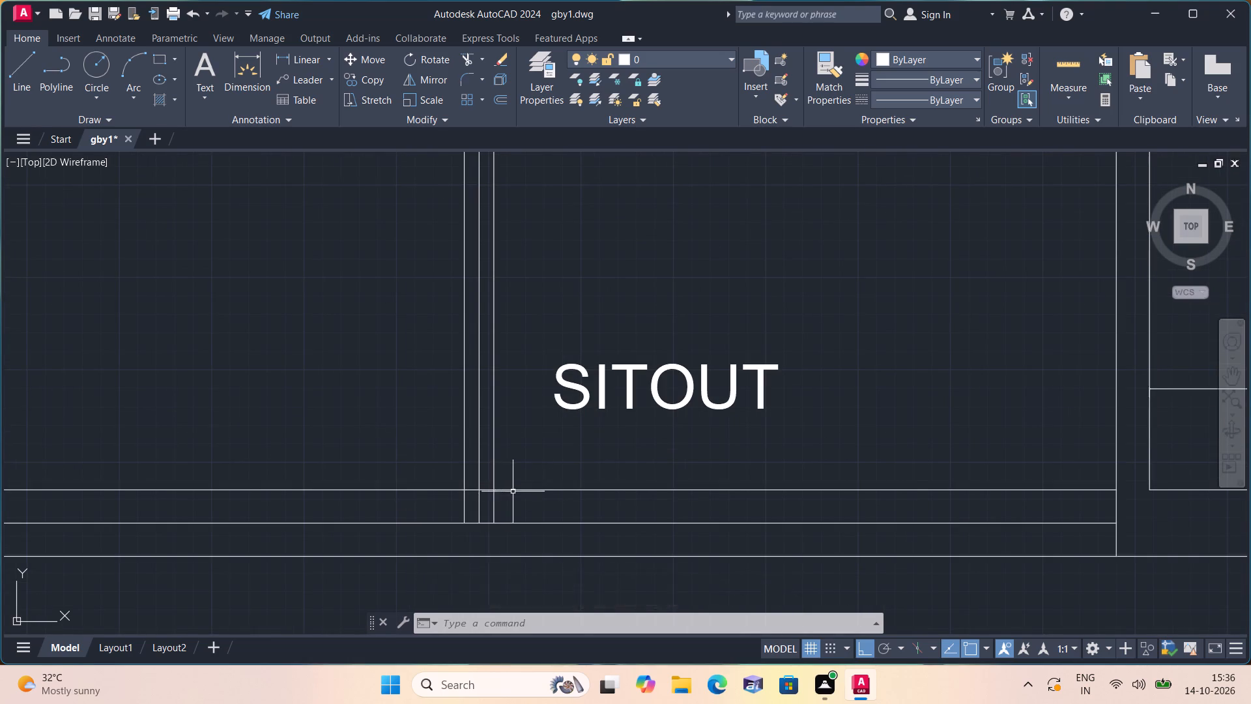
scroll(536, 475, down, 1)
key(l)
key(space)
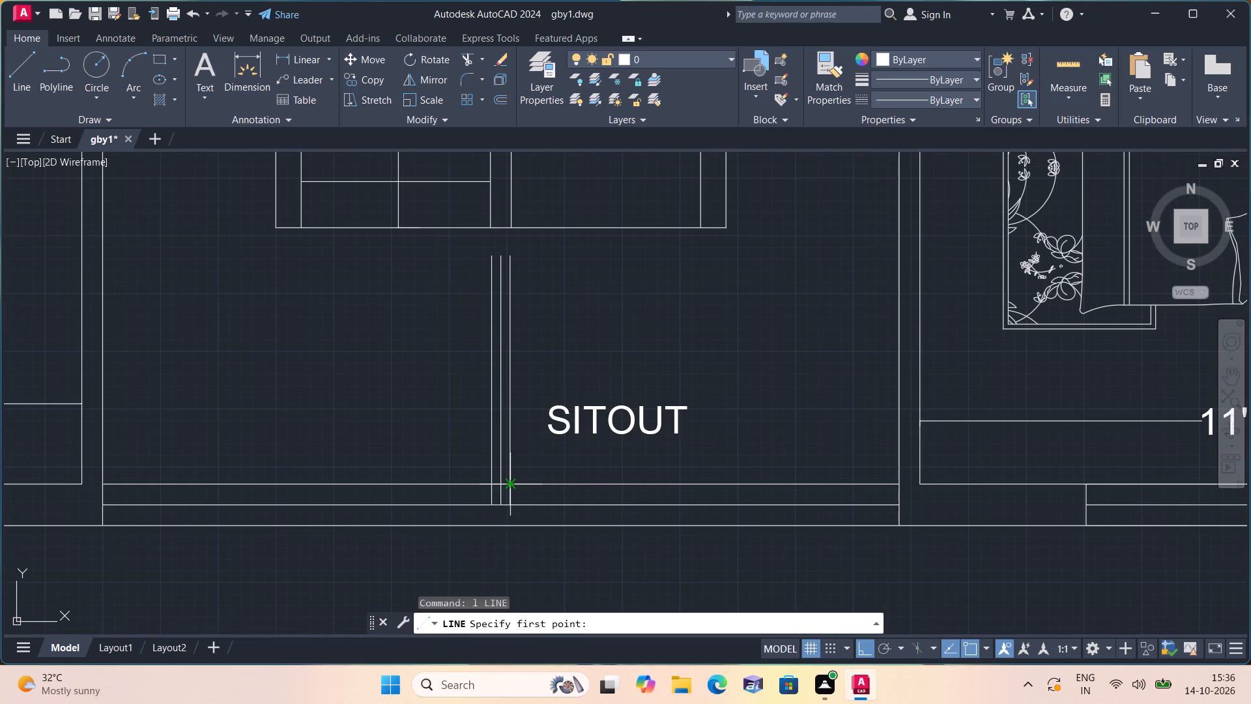
click(510, 484)
text(3')
key(space)
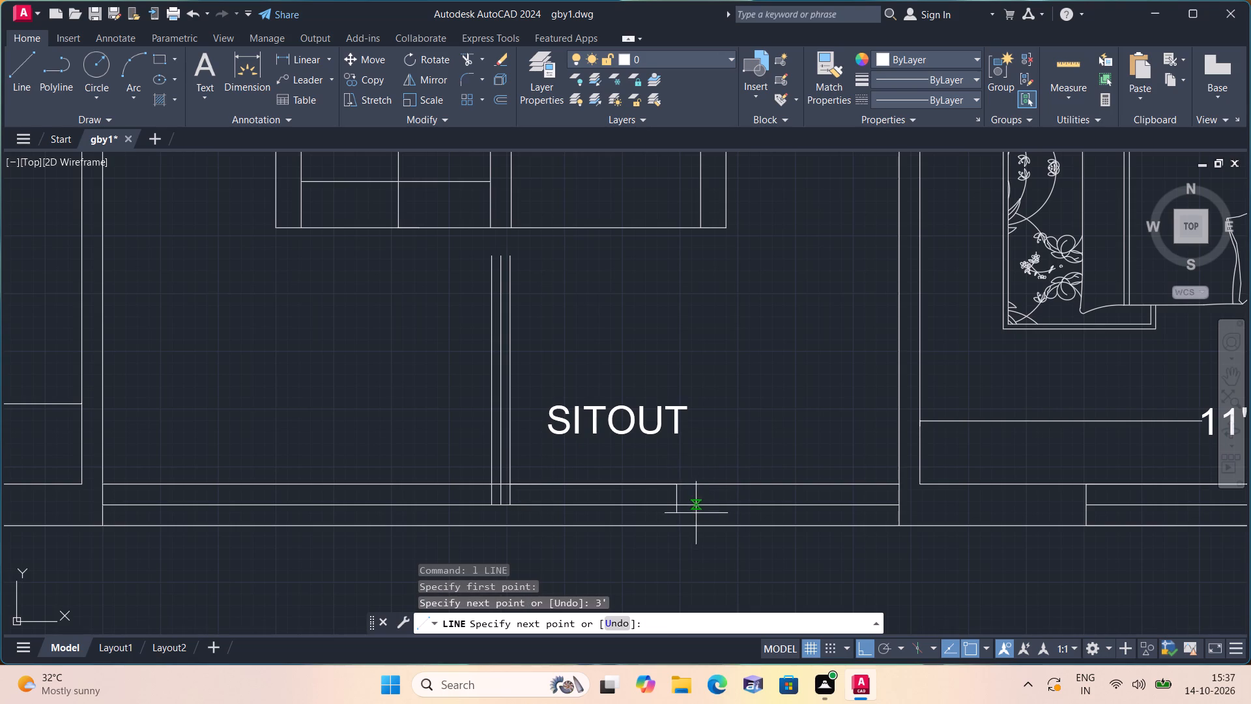
click(672, 521)
key(space)
Draw a line 3' west from the divider along the front wall's inner line, continuing south to the outer wall line.
key(space)
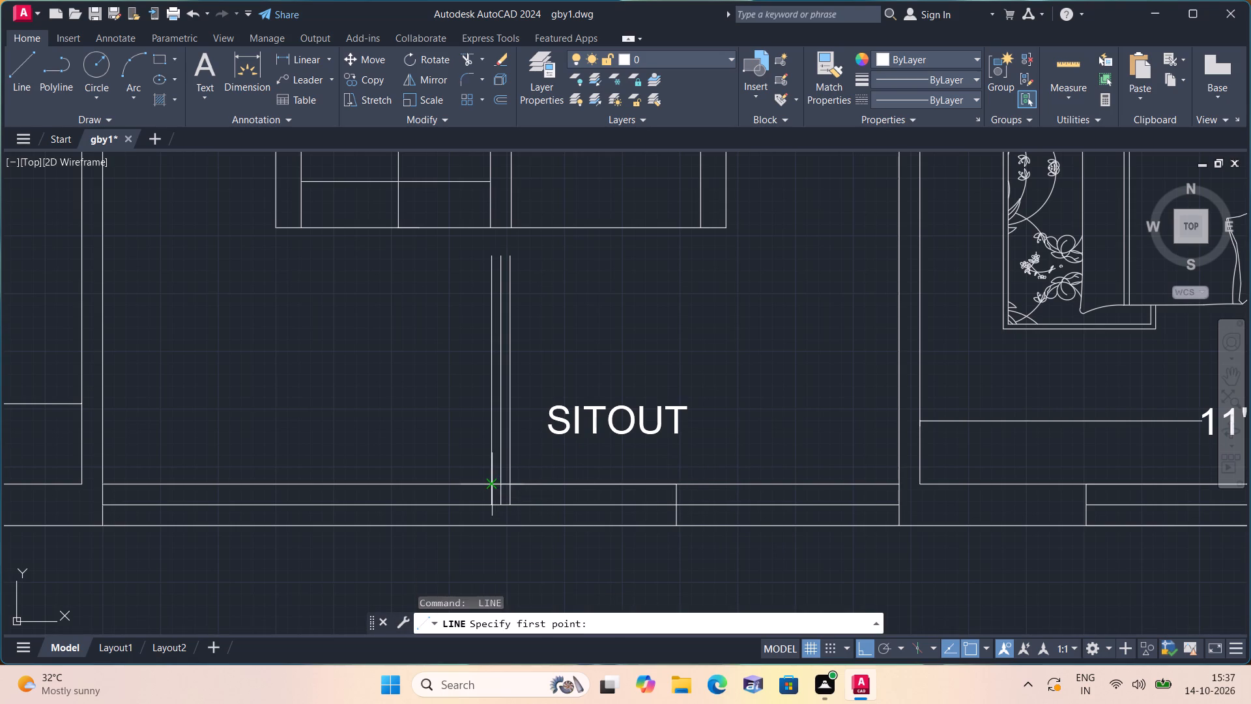
click(492, 486)
text(3')
key(space)
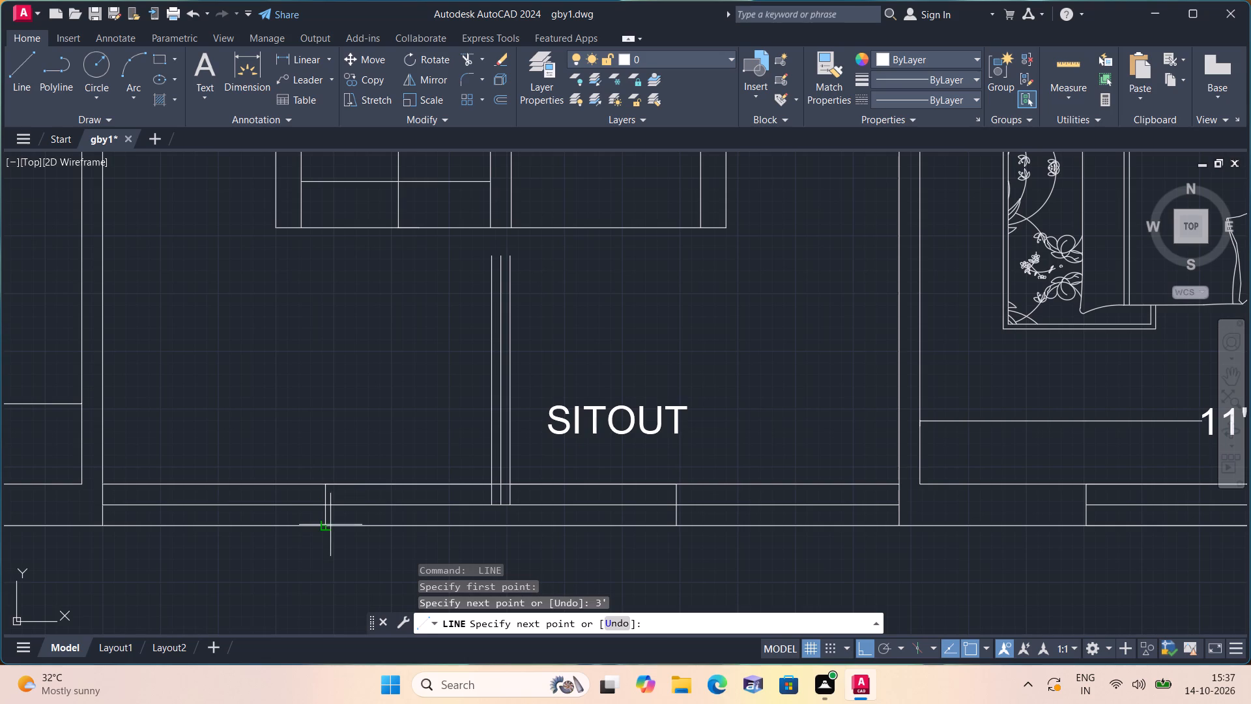
click(327, 530)
key(space)
Trim the front wall's inner and centre lines between the divider and the 3' marks on both sides.
text(trim)
key(space)
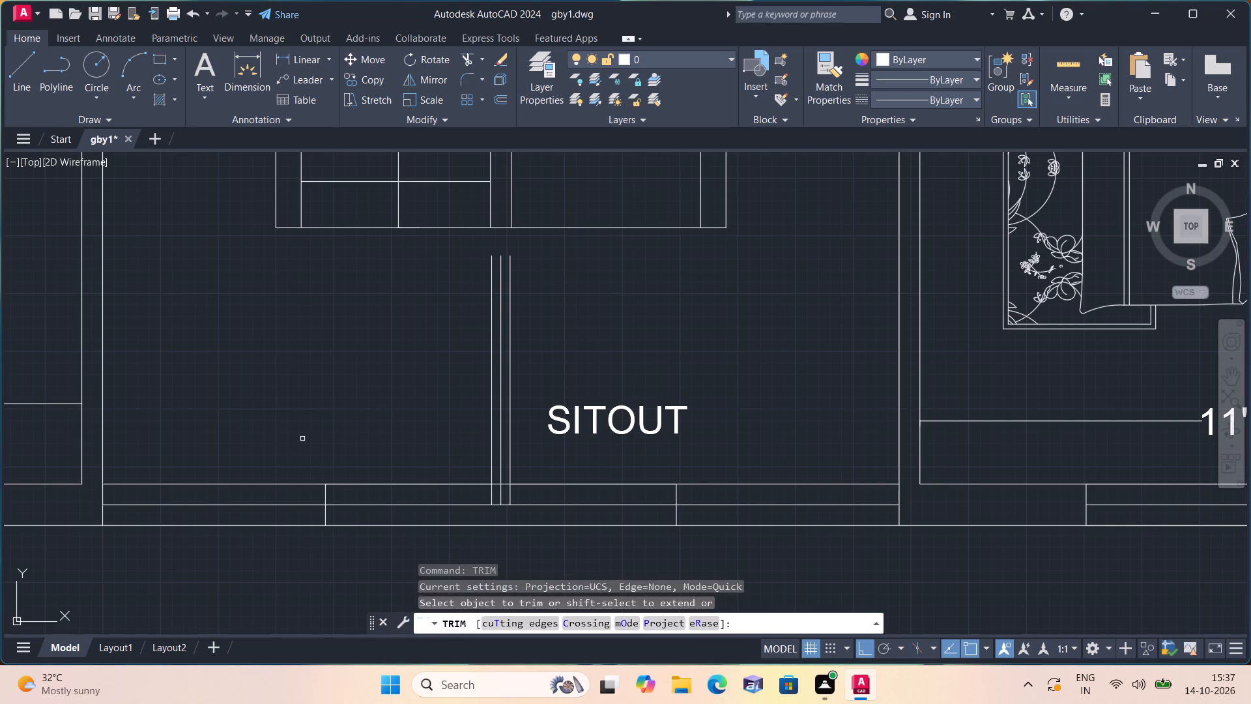
scroll(251, 467, down, 1)
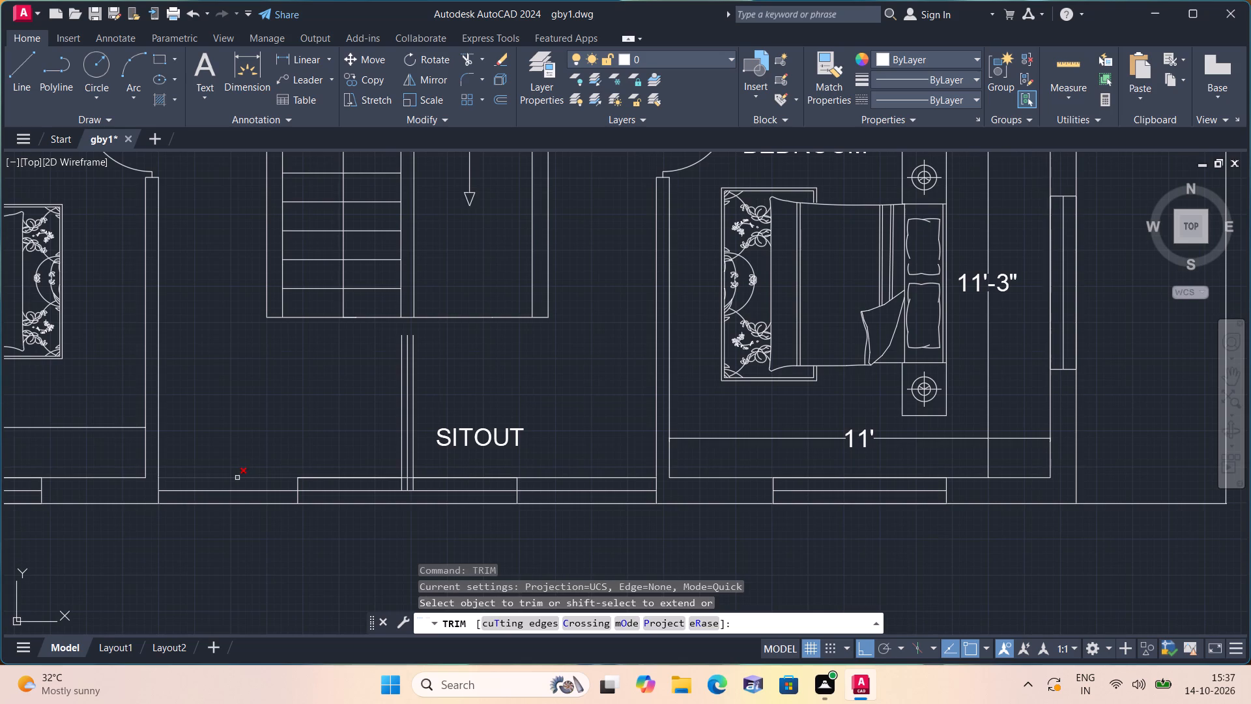
click(257, 424)
click(278, 404)
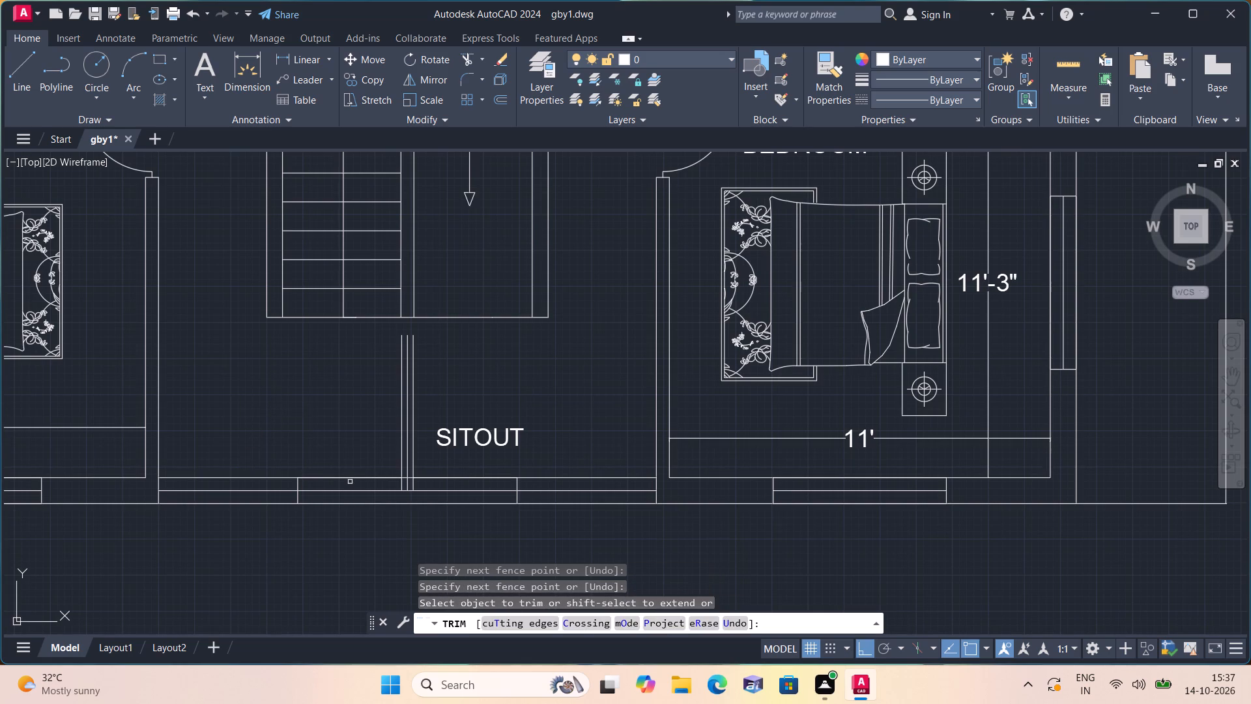
click(357, 475)
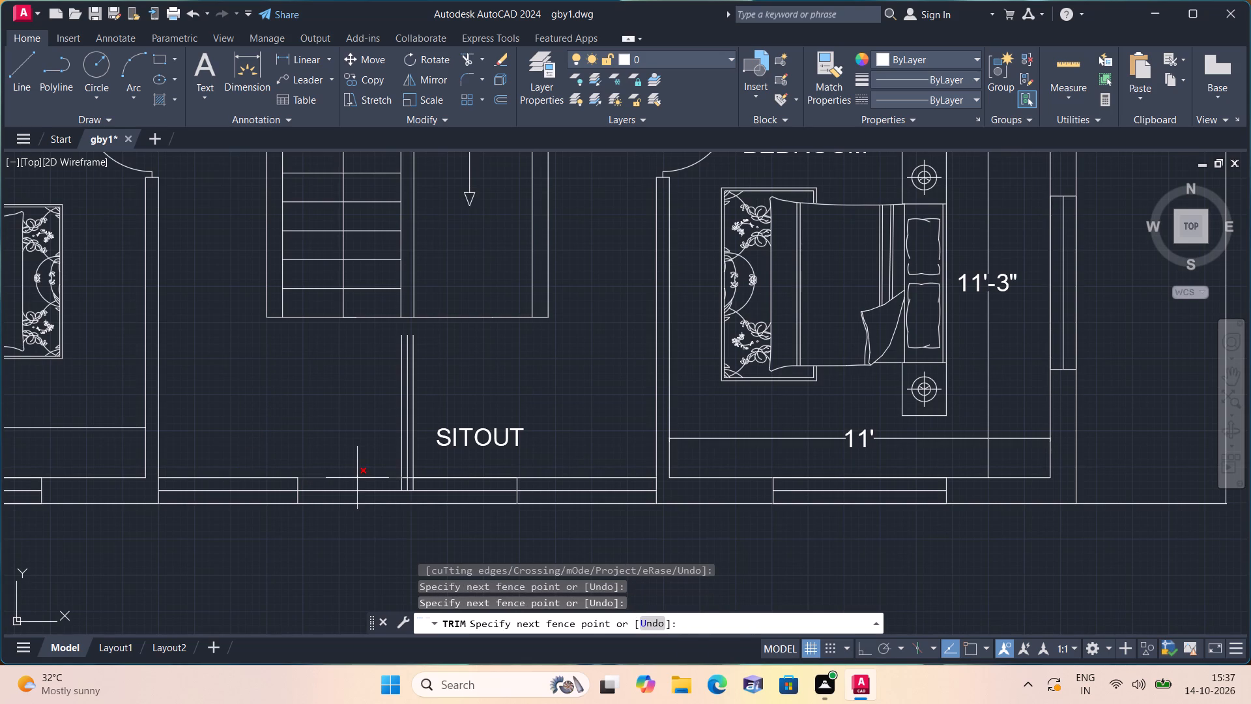
click(357, 478)
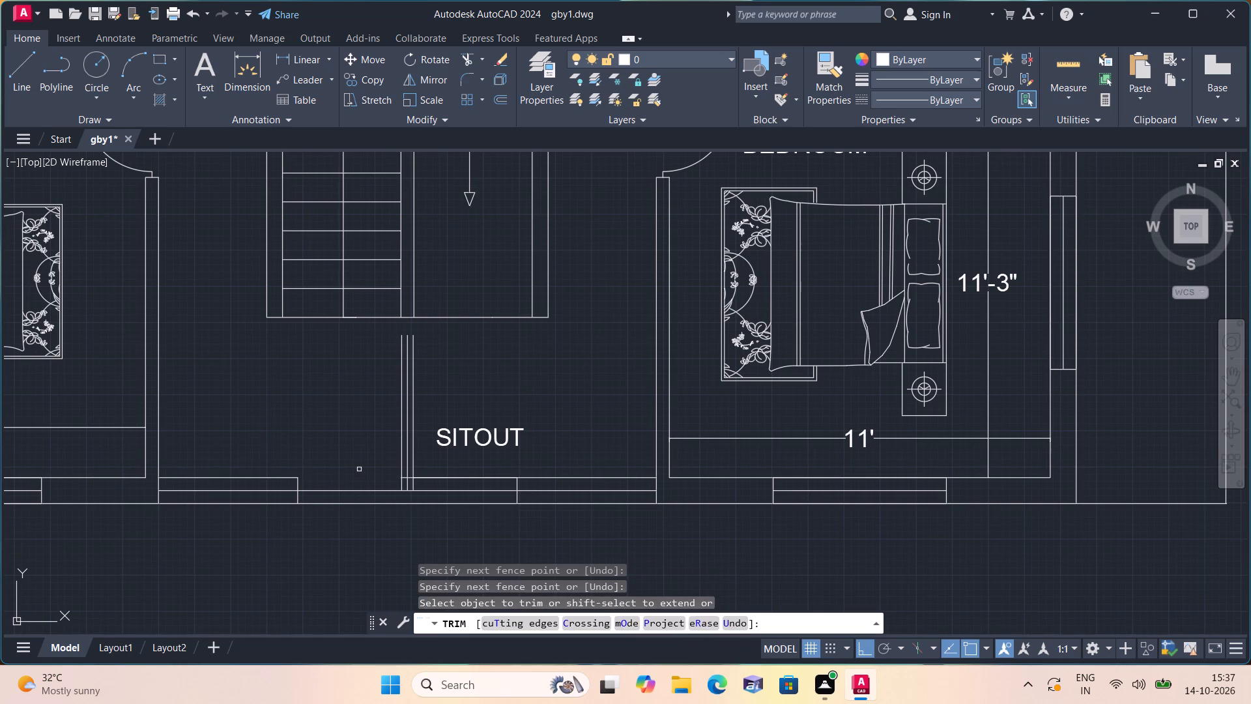
click(356, 492)
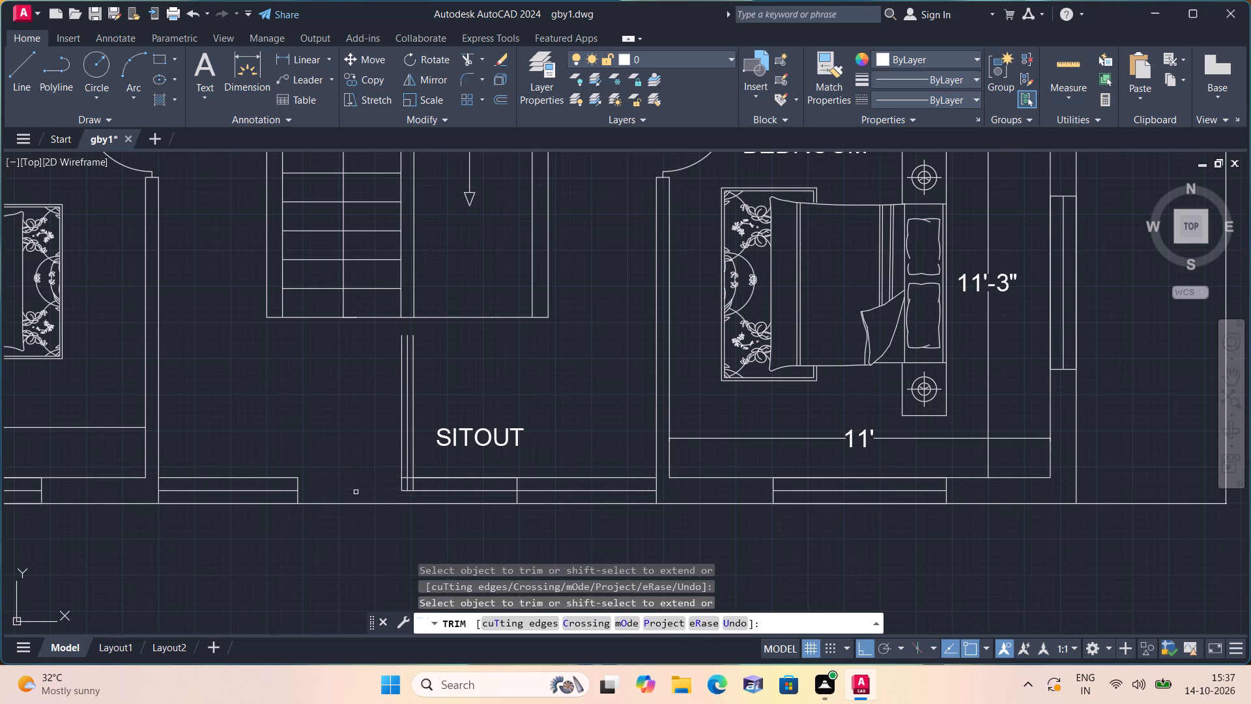
drag(450, 495, 468, 462)
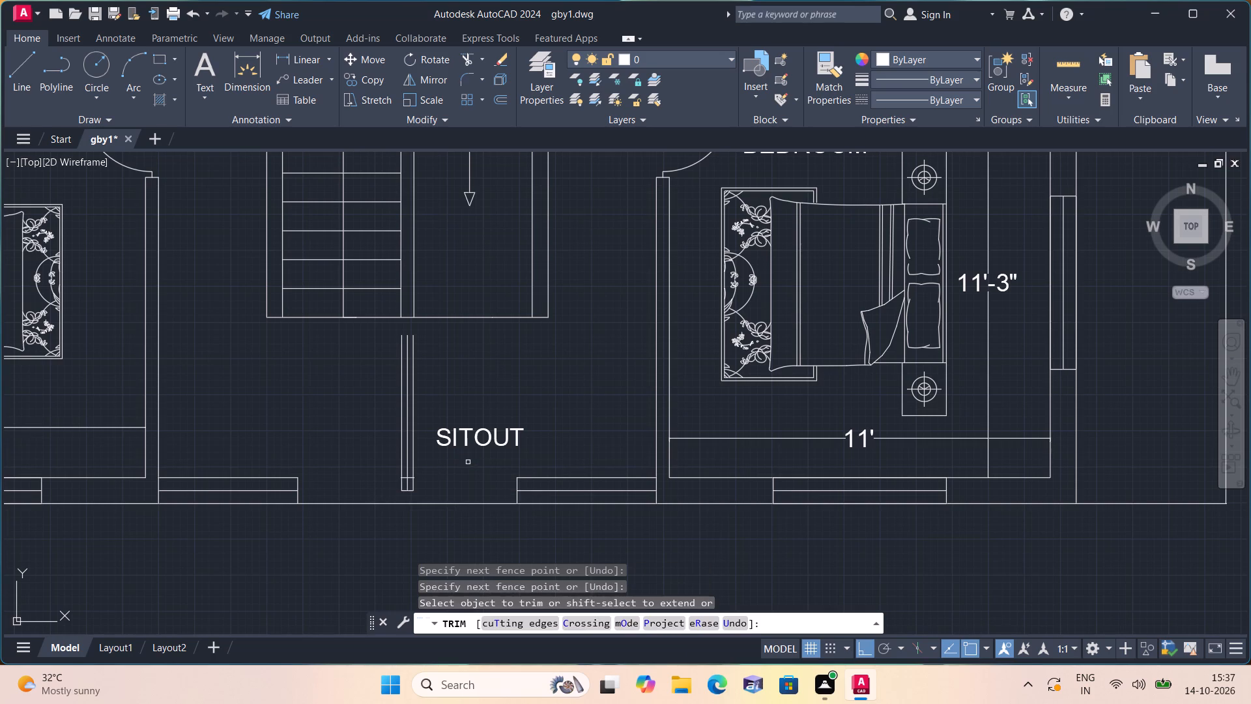
Trim the divider's middle line and the leftover inner wall line pieces in and beside its south end.
scroll(397, 477, up, 2)
scroll(409, 459, down, 1)
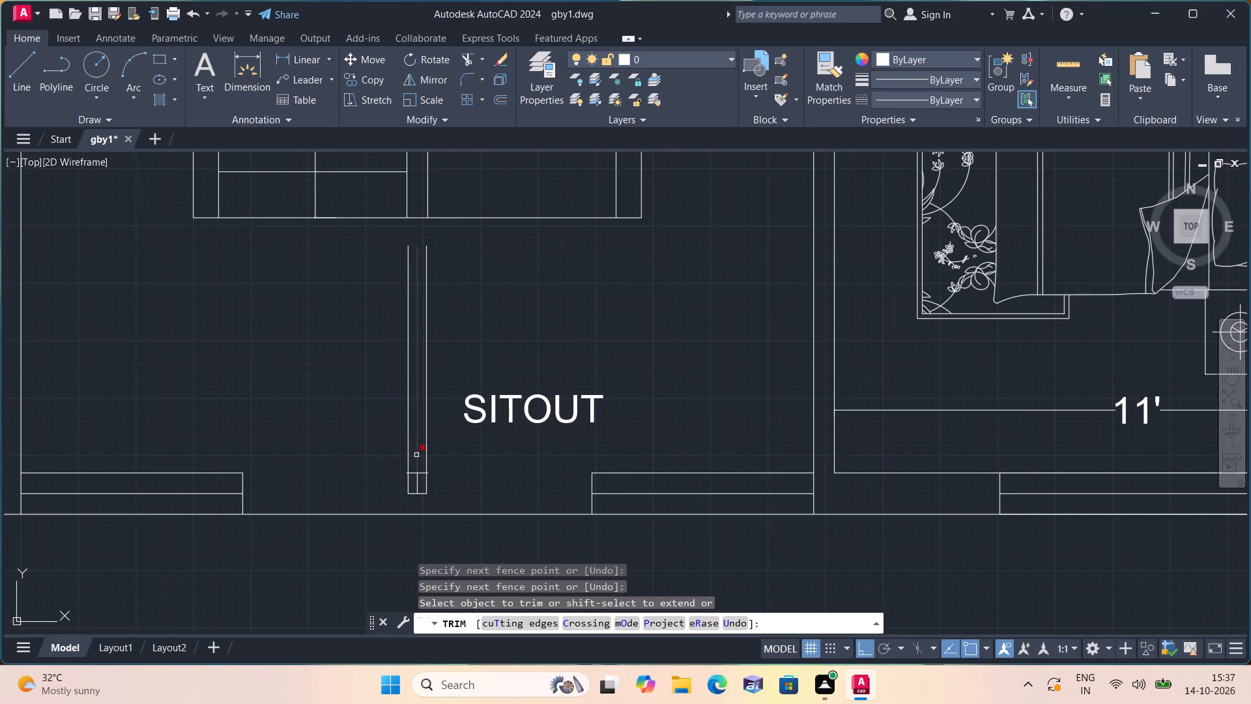
click(416, 455)
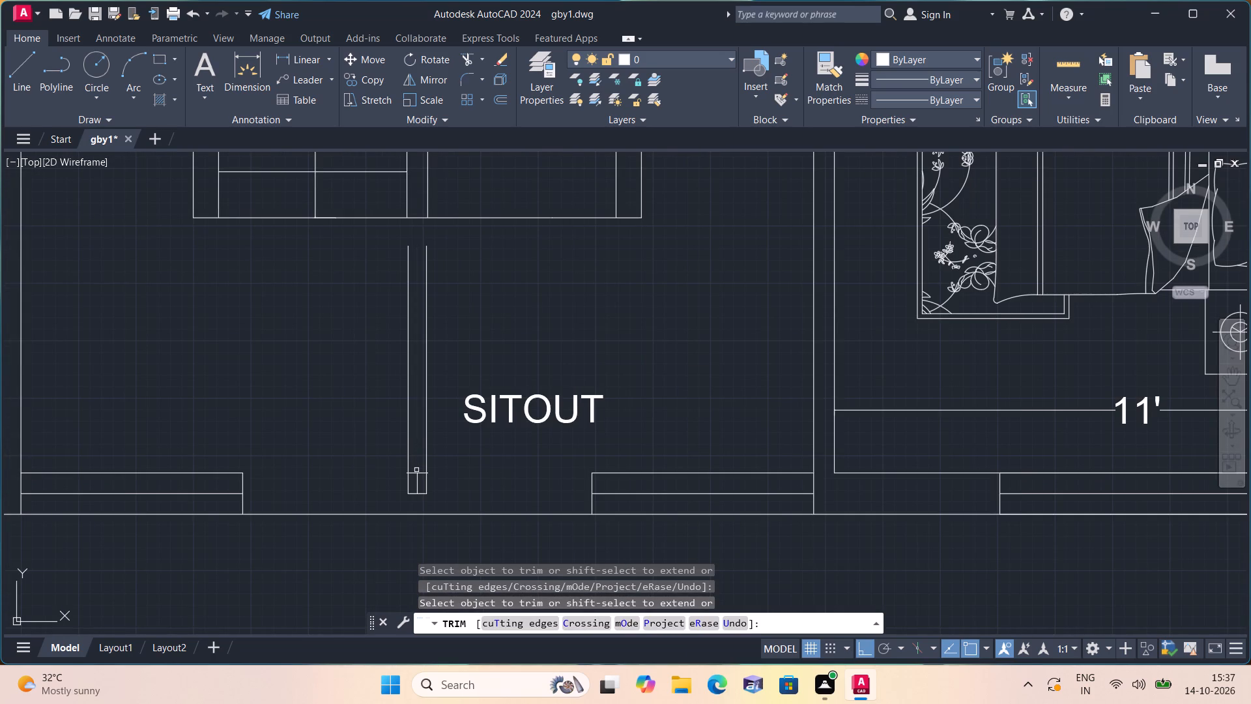
click(416, 472)
click(422, 472)
scroll(413, 477, up, 2)
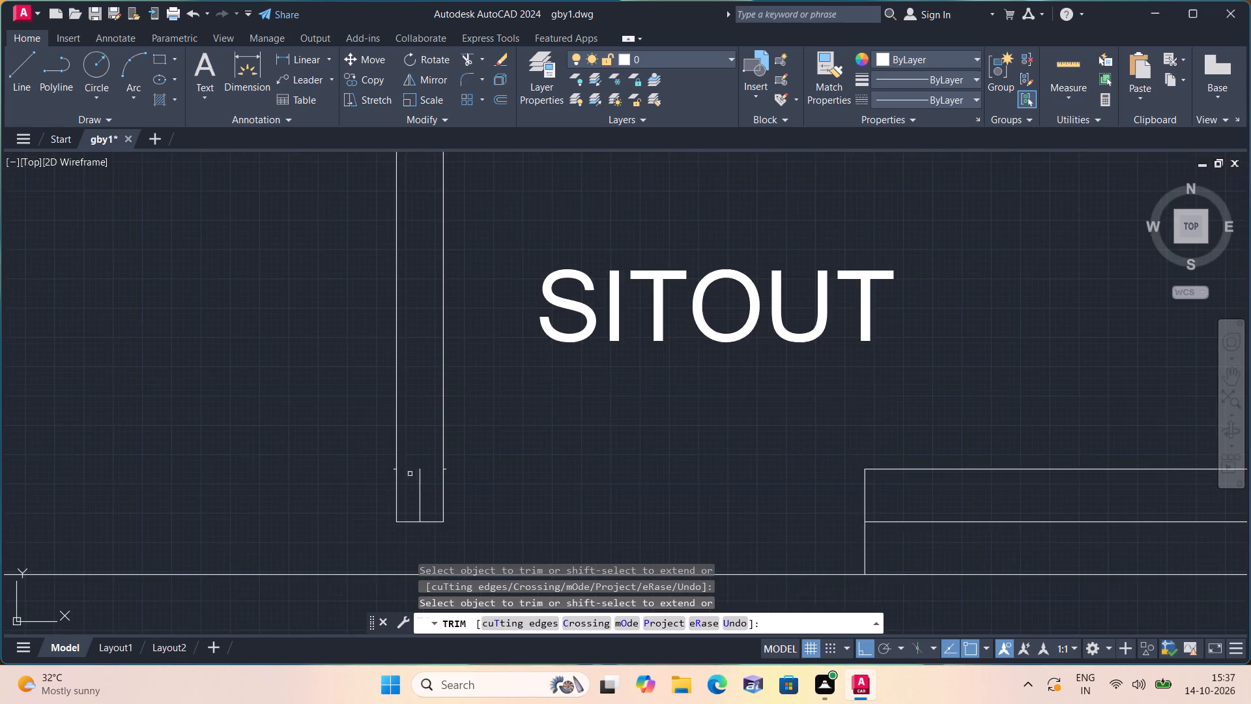
scroll(375, 463, up, 1)
click(402, 474)
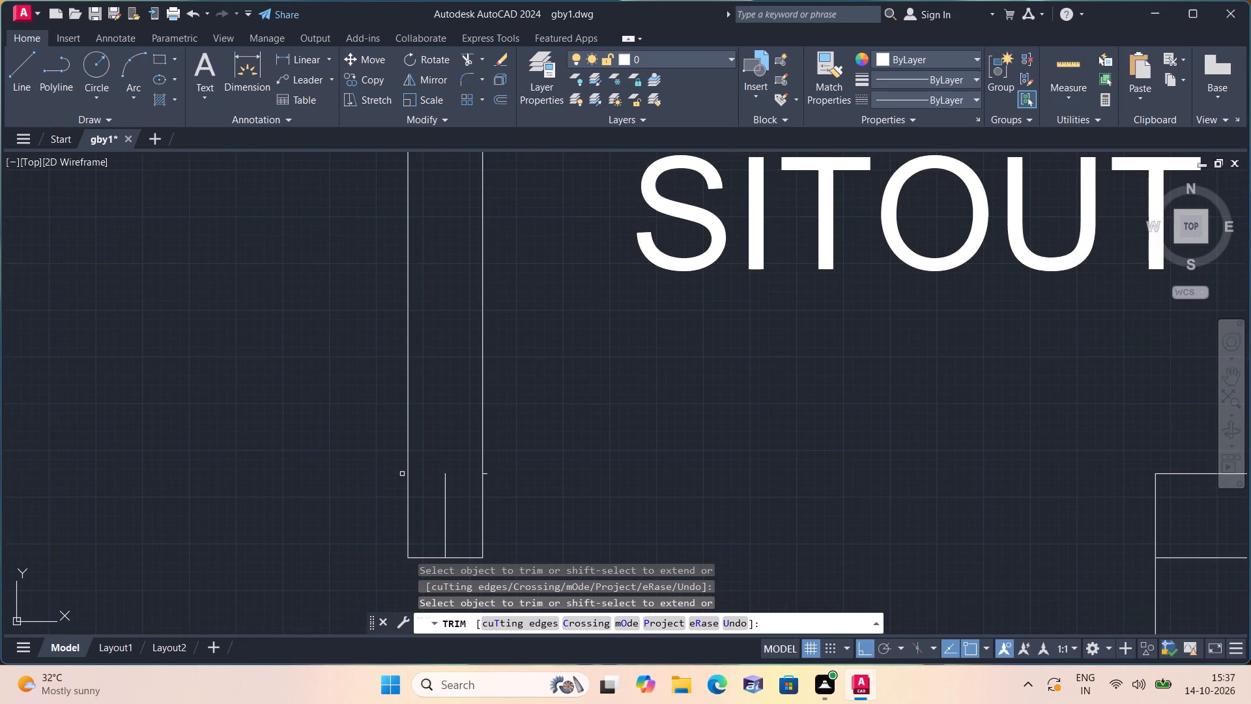
click(446, 486)
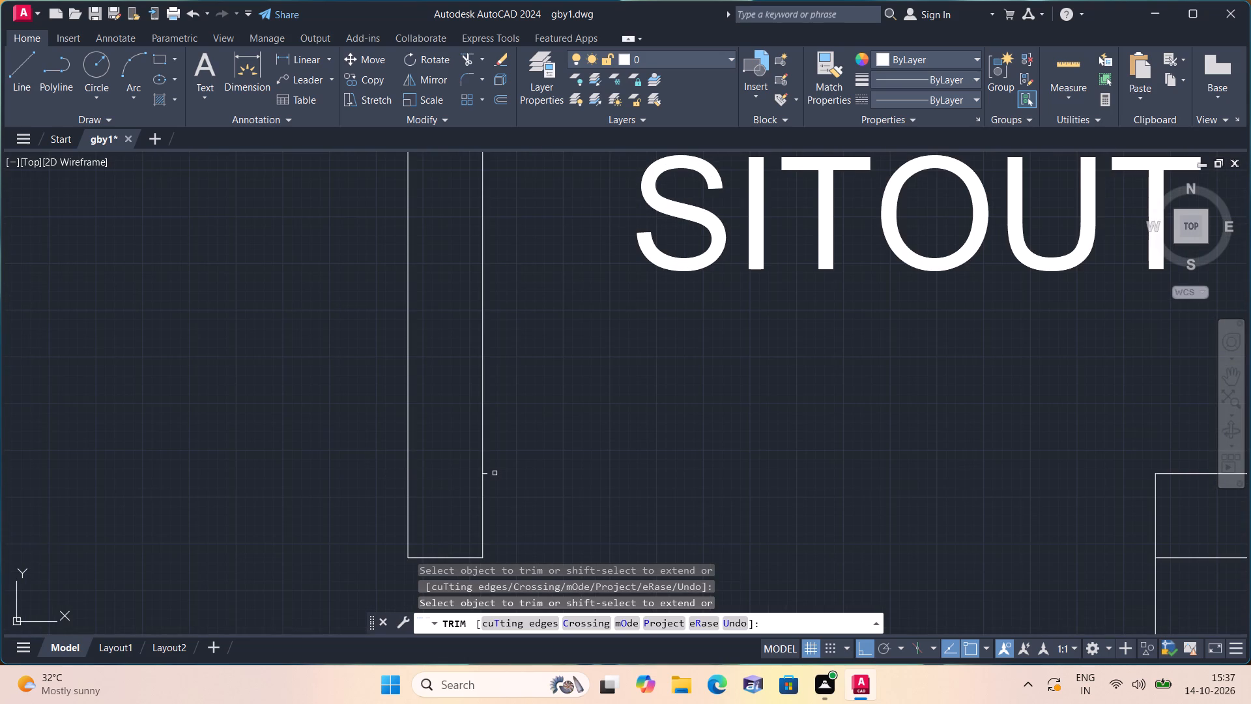
click(489, 473)
Trim away the centre lines in both remaining sitout front wall segments and the short line closing the east segment.
scroll(502, 427, down, 4)
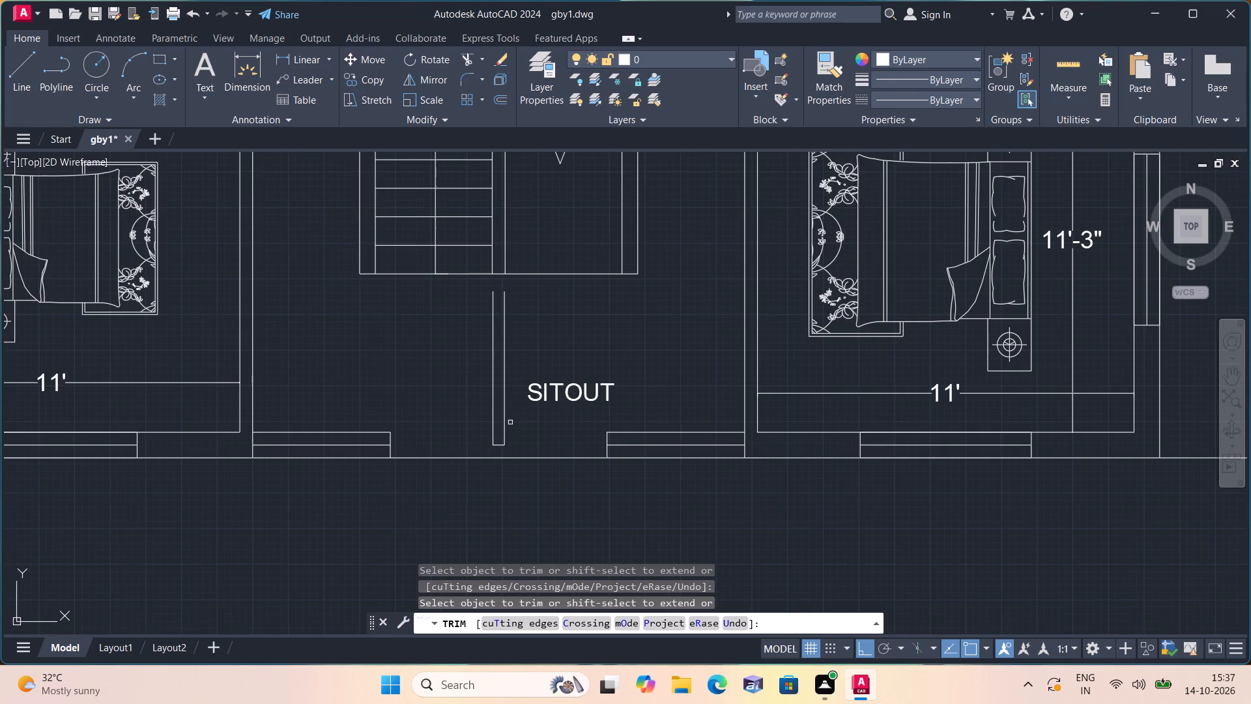
scroll(476, 432, down, 1)
scroll(323, 452, up, 1)
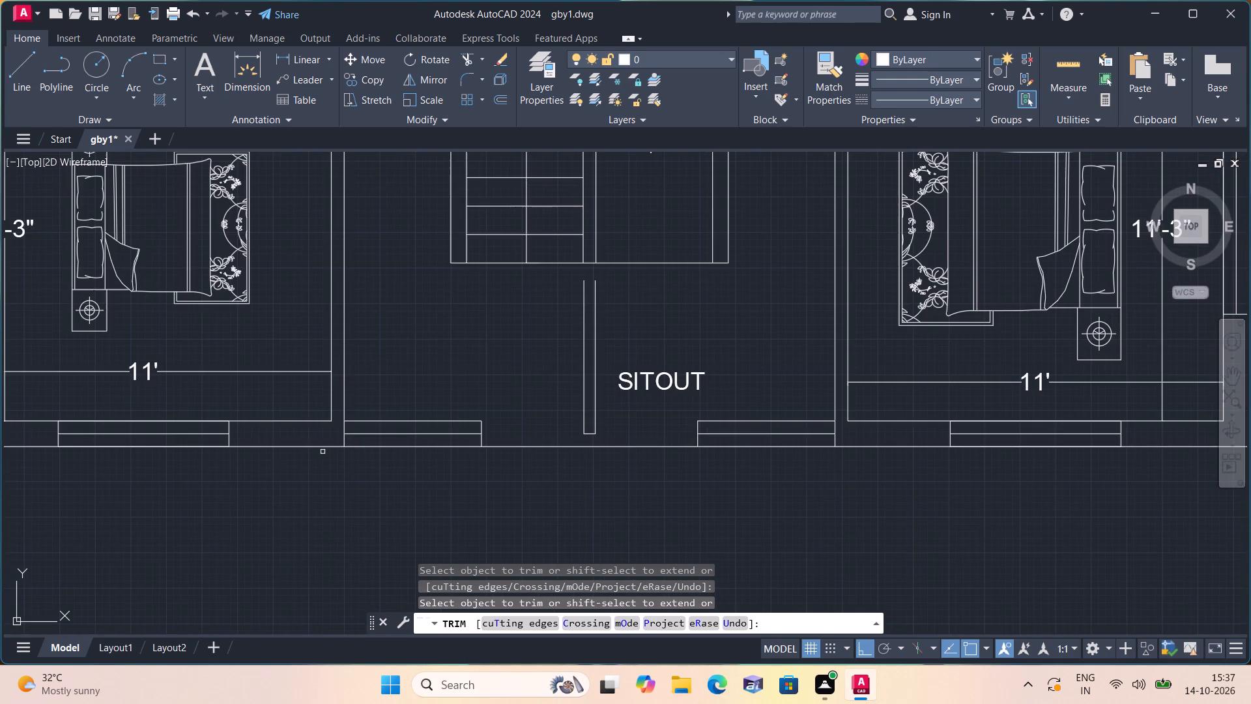
click(377, 432)
click(752, 434)
click(834, 435)
scroll(835, 435, down, 2)
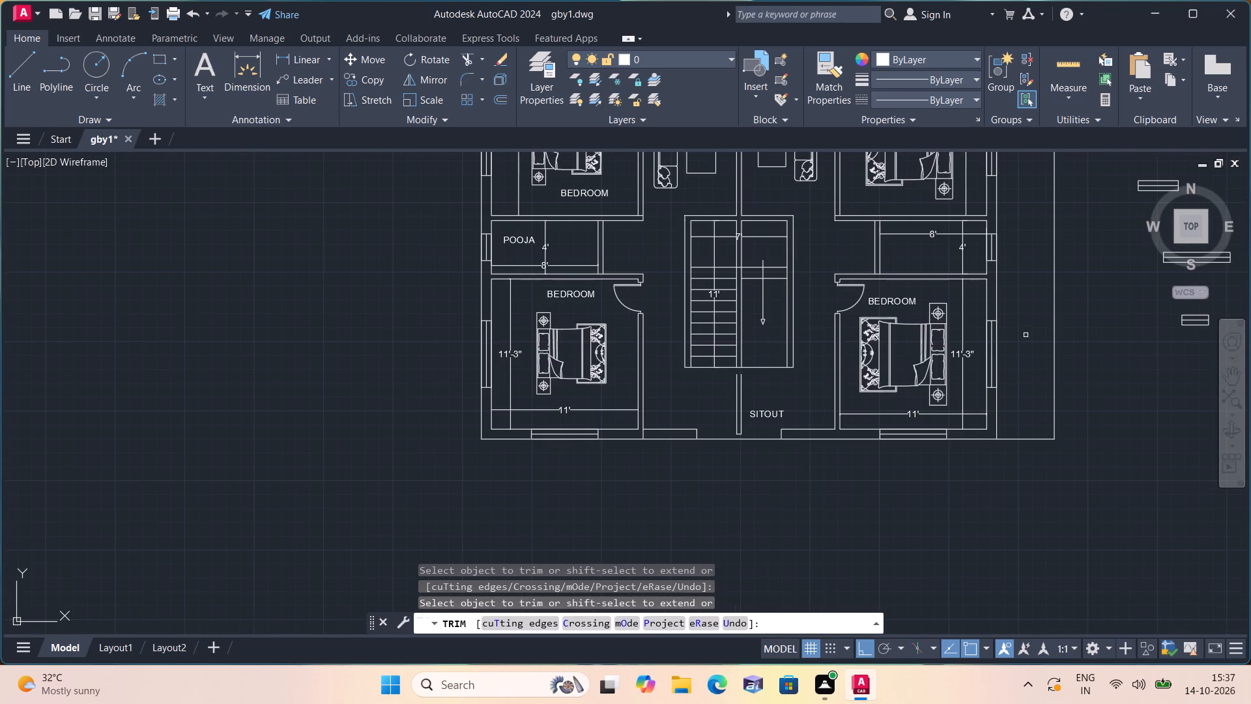
middle_drag(1023, 331, 706, 440)
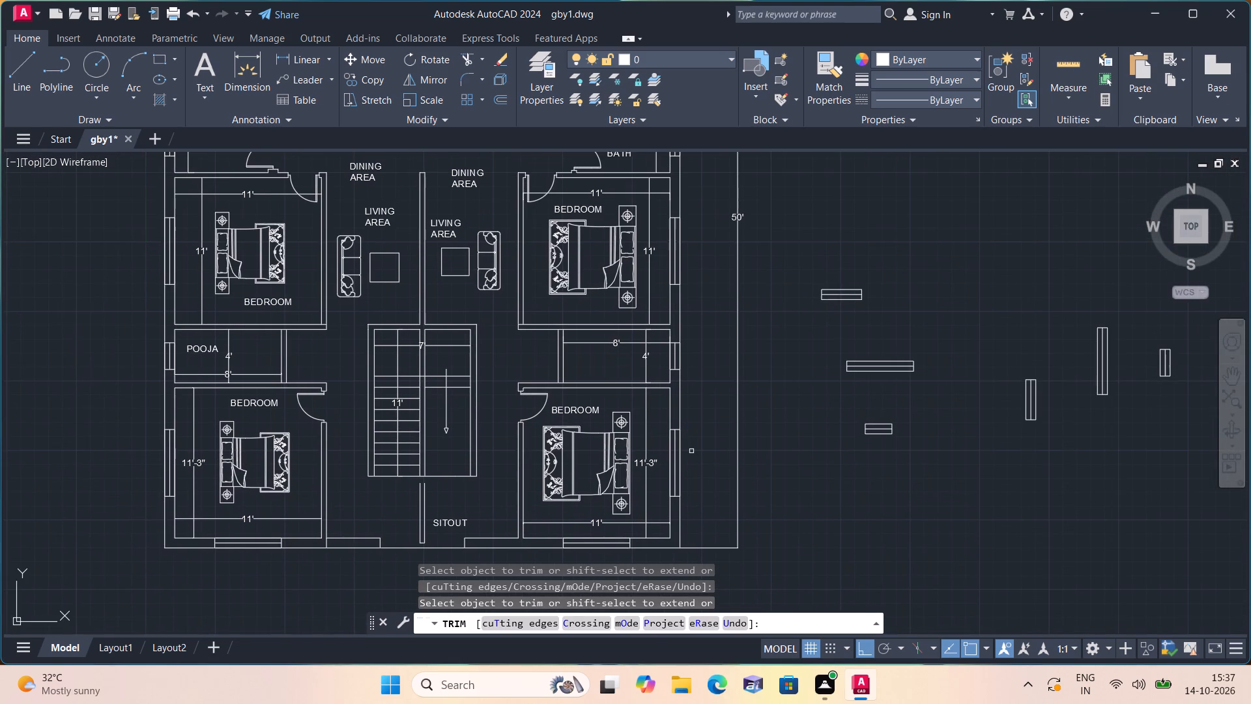
scroll(691, 451, up, 1)
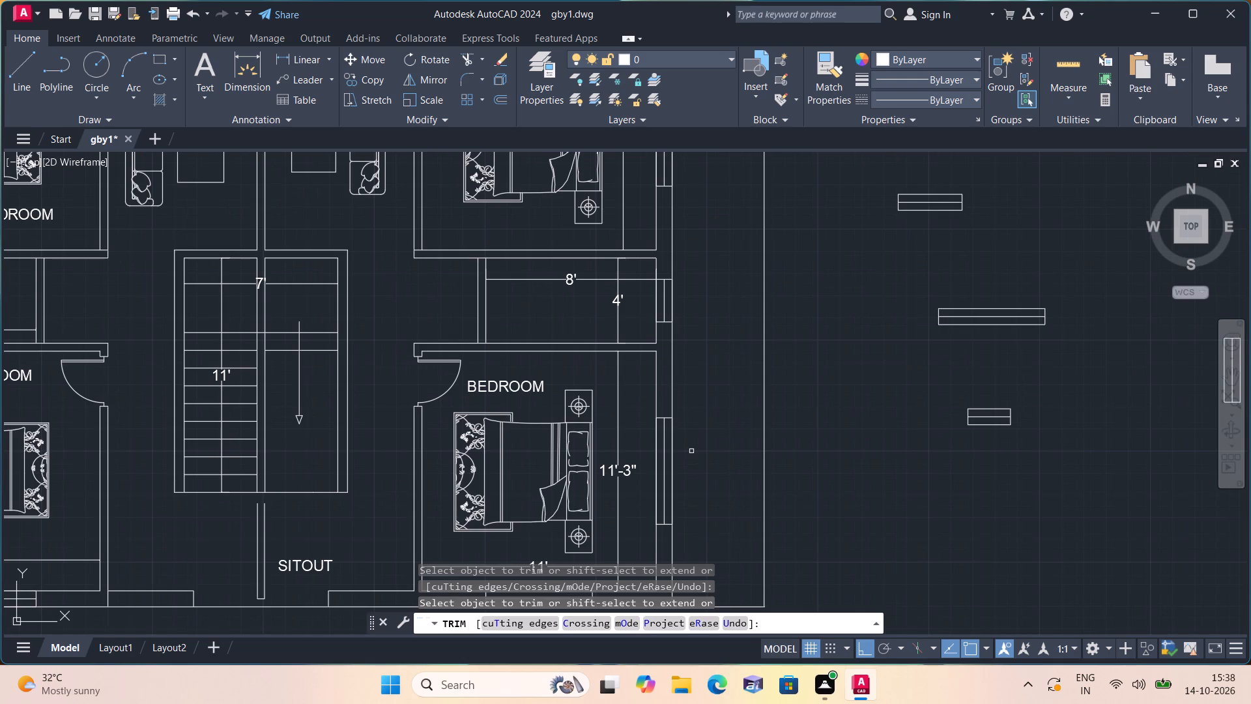
scroll(691, 451, down, 1)
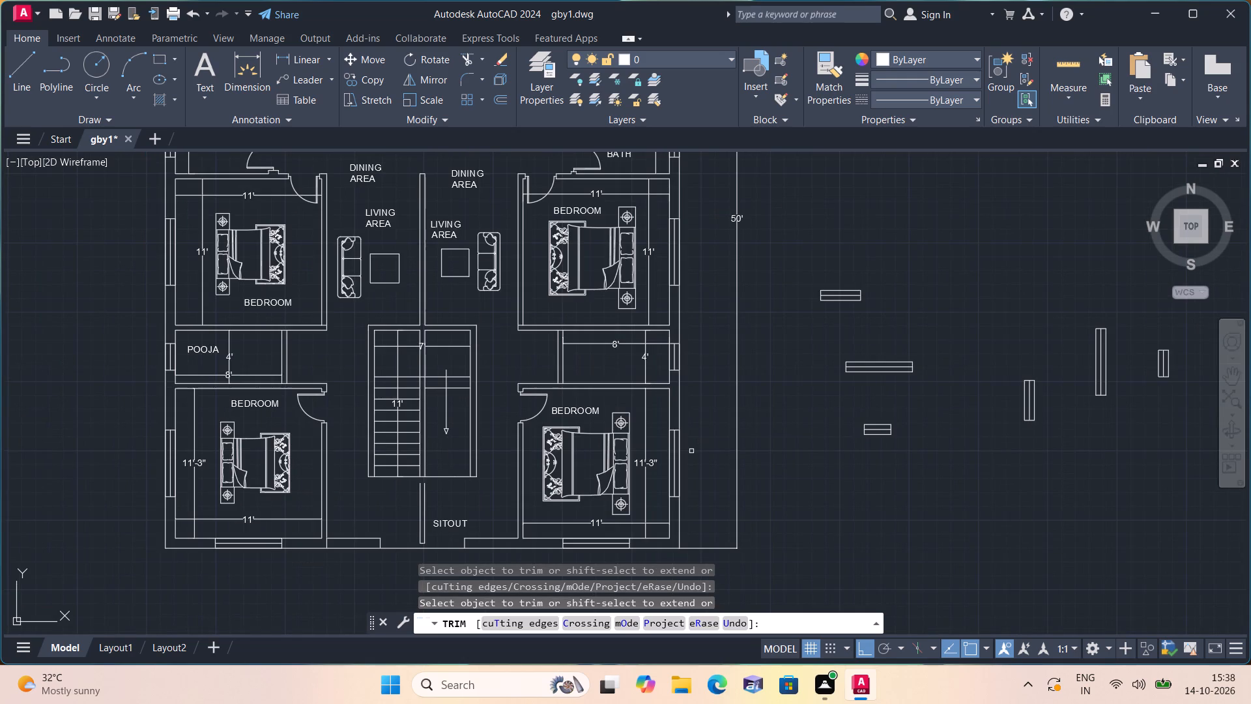
scroll(691, 451, down, 1)
scroll(691, 451, up, 1)
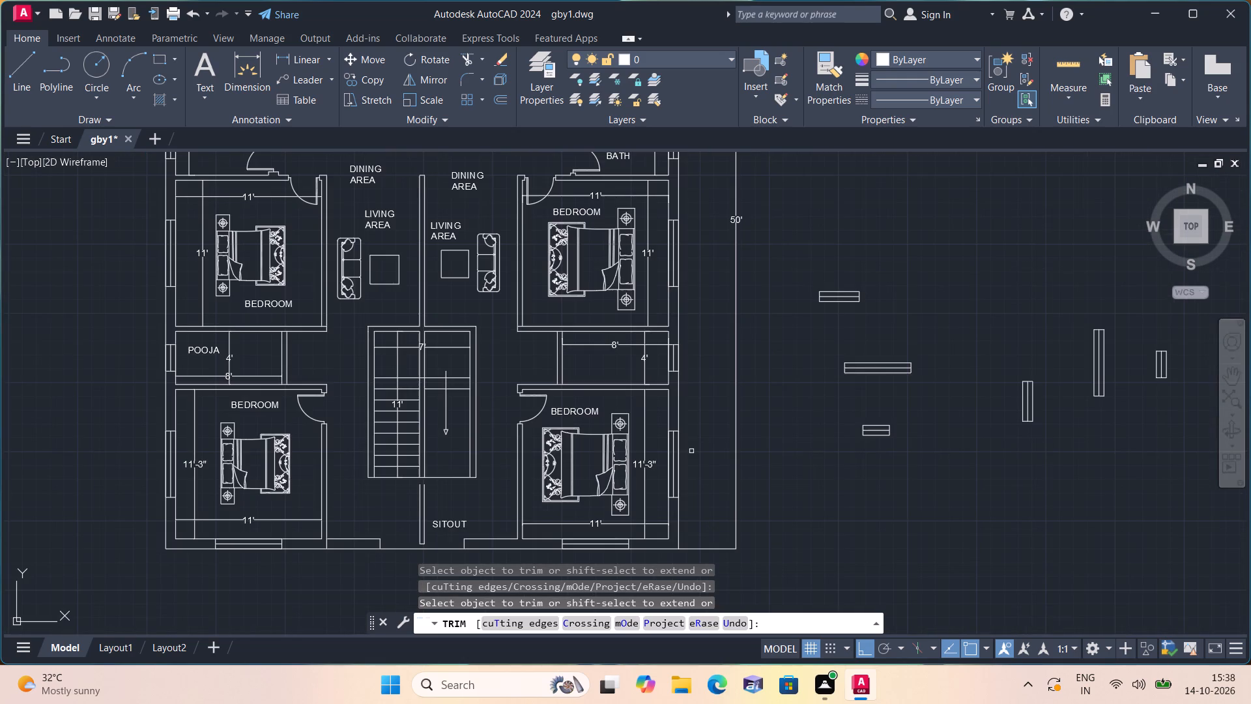
key(space)
Delete all the spare window symbols lying outside the plan on its east side.
scroll(814, 421, down, 1)
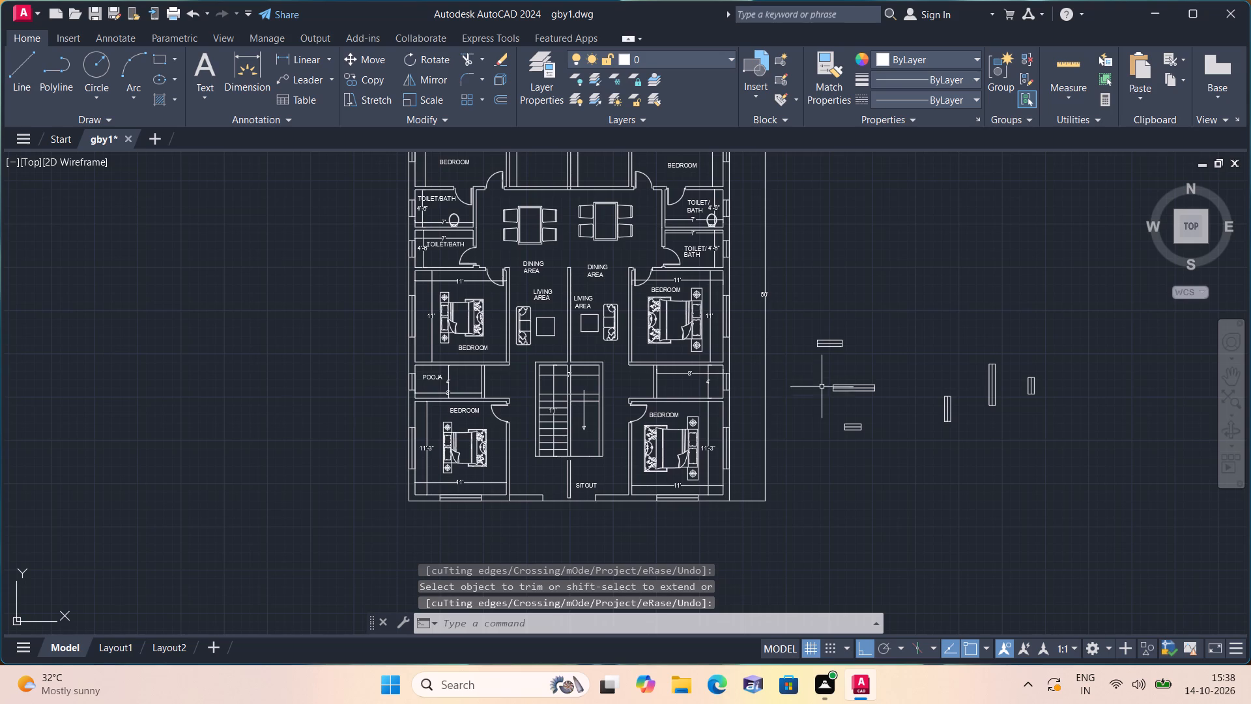
drag(812, 318, 824, 347)
click(1102, 491)
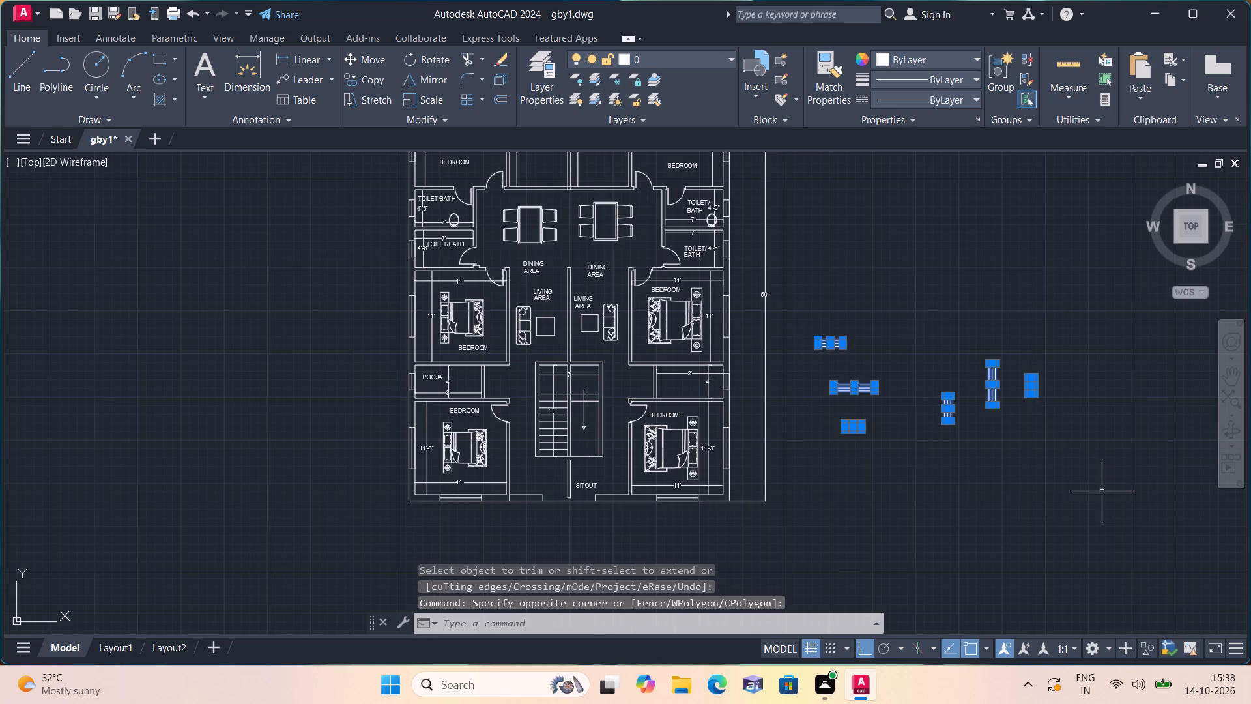
key(Delete)
scroll(1138, 489, down, 2)
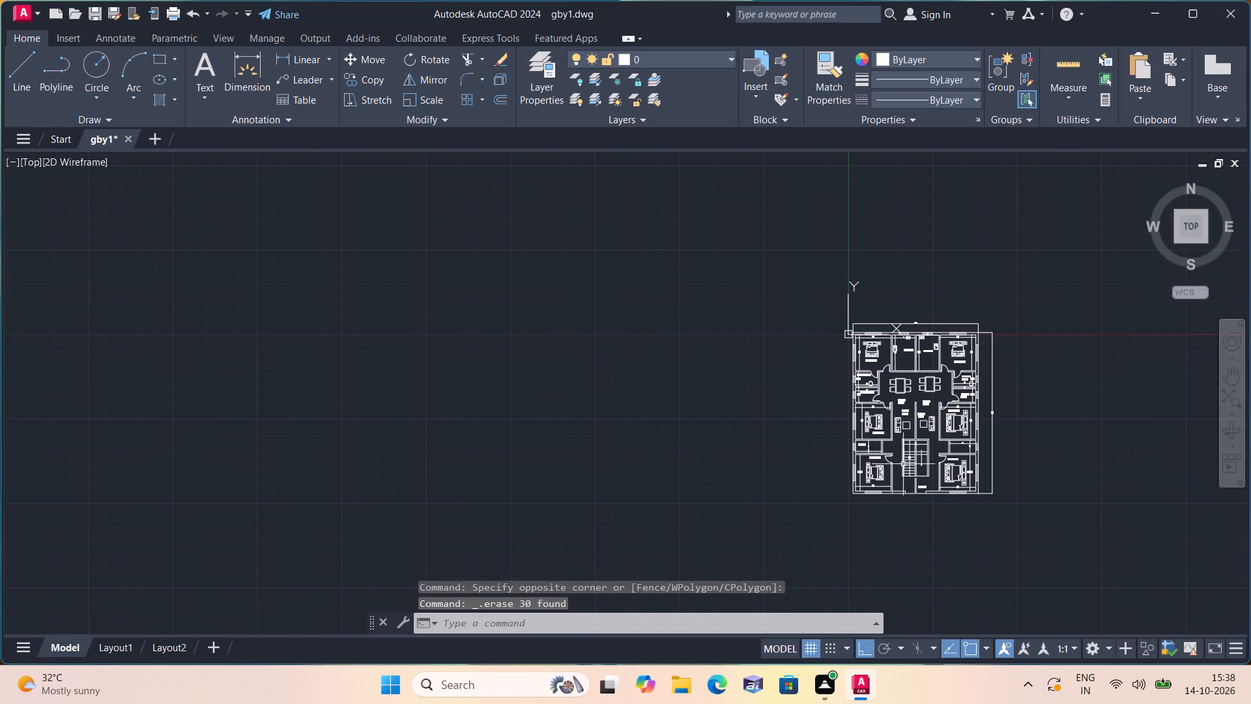
Copy the direction arrow from the staircase's east flight horizontally to the open space just west of the staircase.
middle_drag(894, 455, 618, 482)
scroll(620, 480, up, 2)
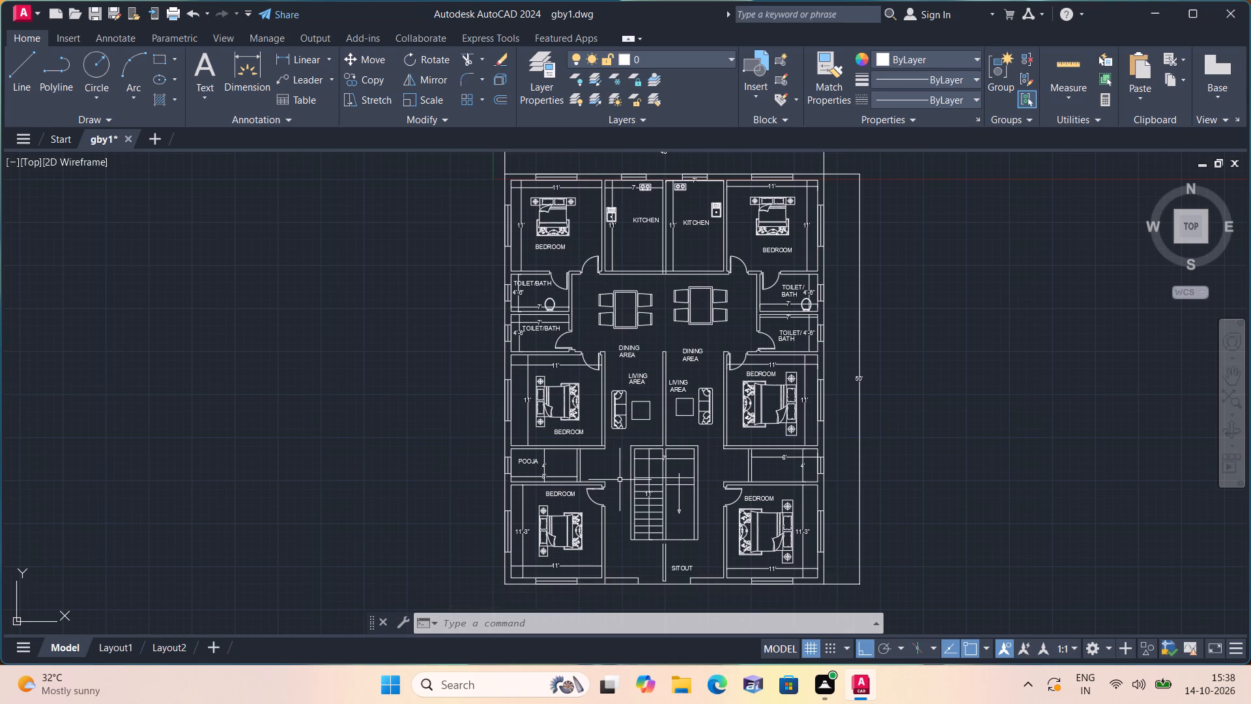
scroll(620, 480, up, 2)
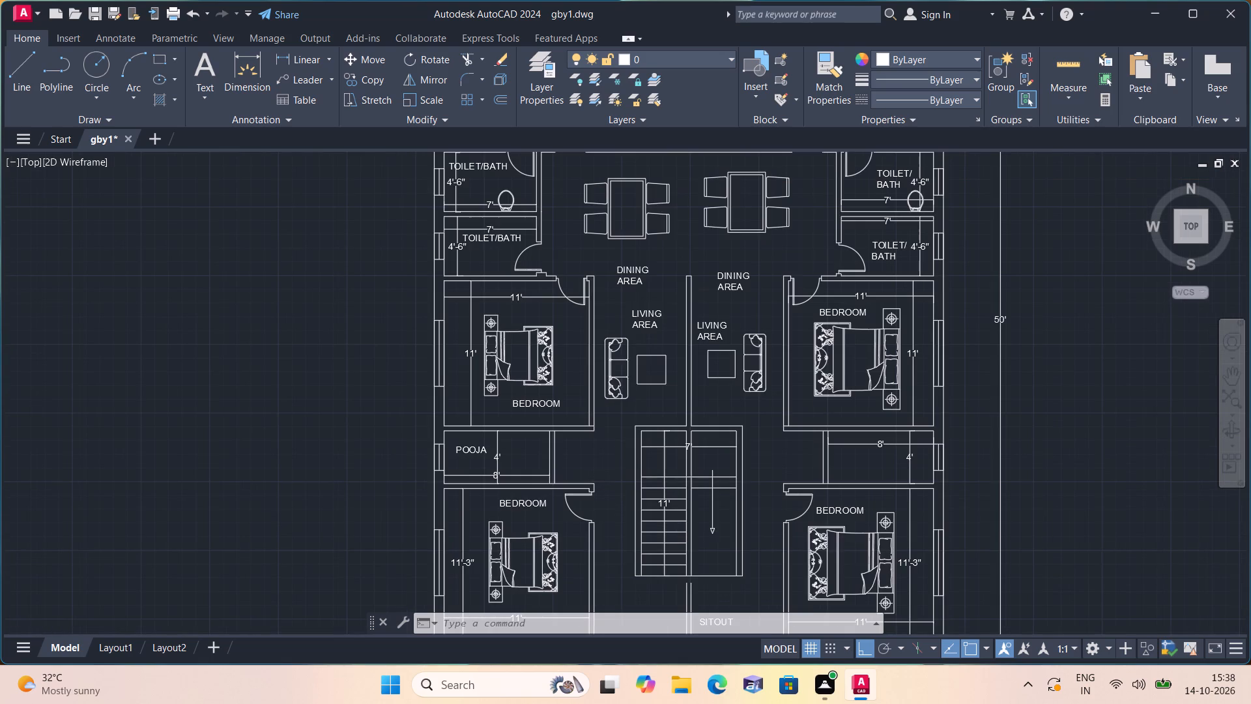
scroll(620, 480, down, 1)
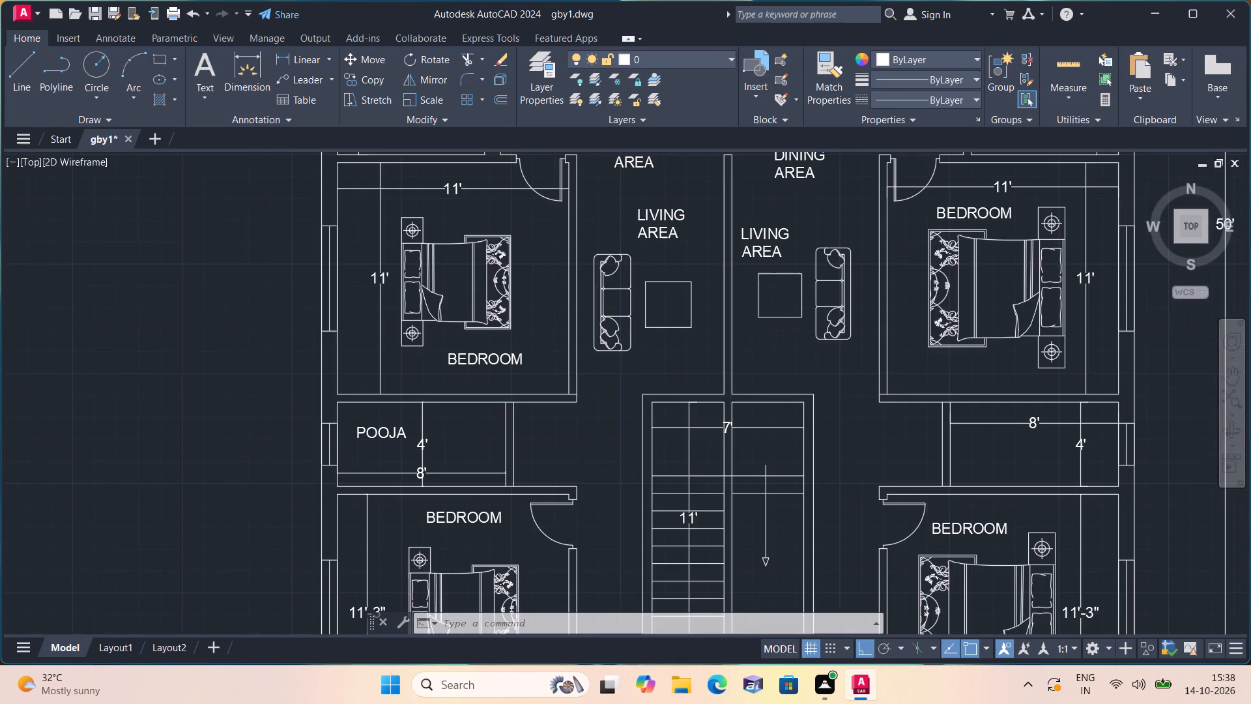
scroll(773, 539, up, 2)
click(670, 533)
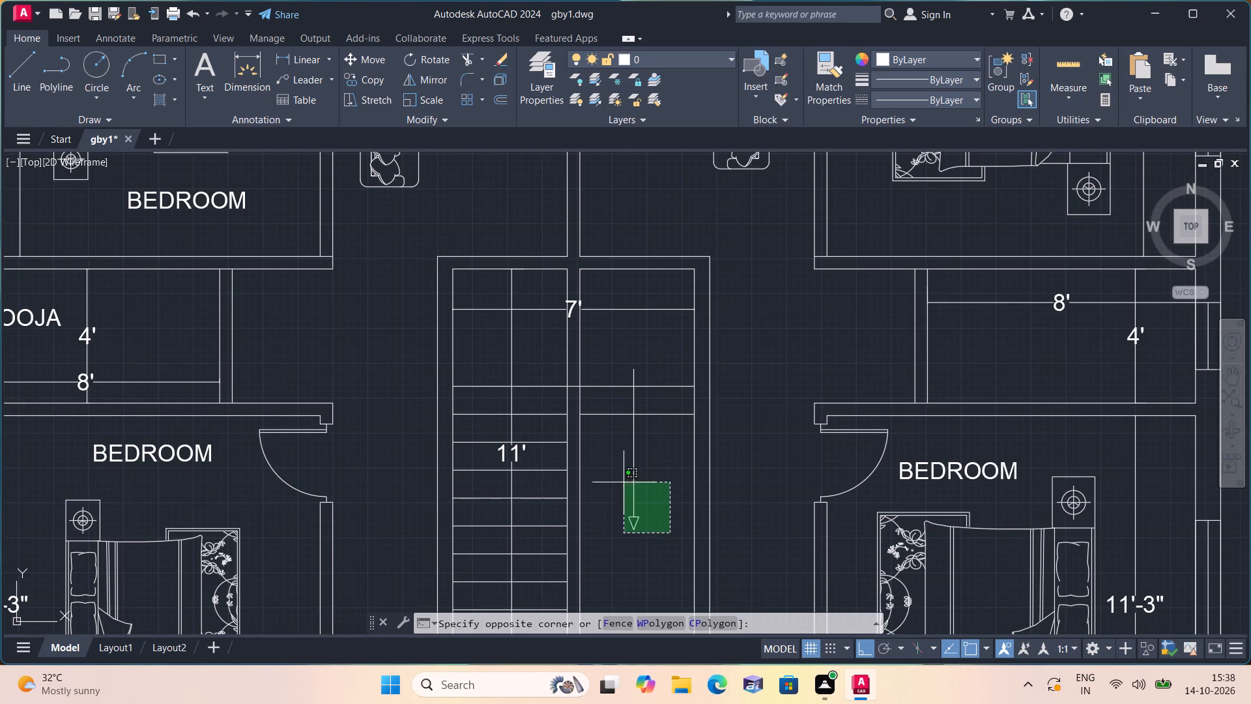
click(618, 477)
click(372, 80)
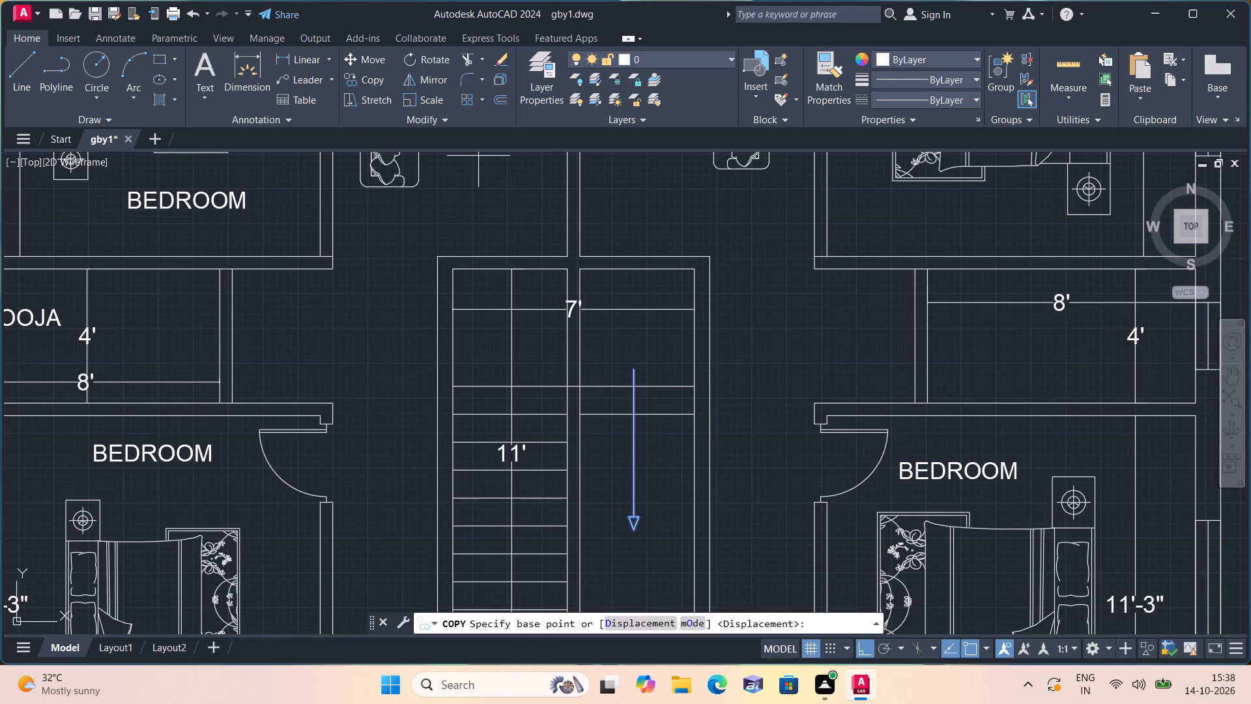
click(637, 490)
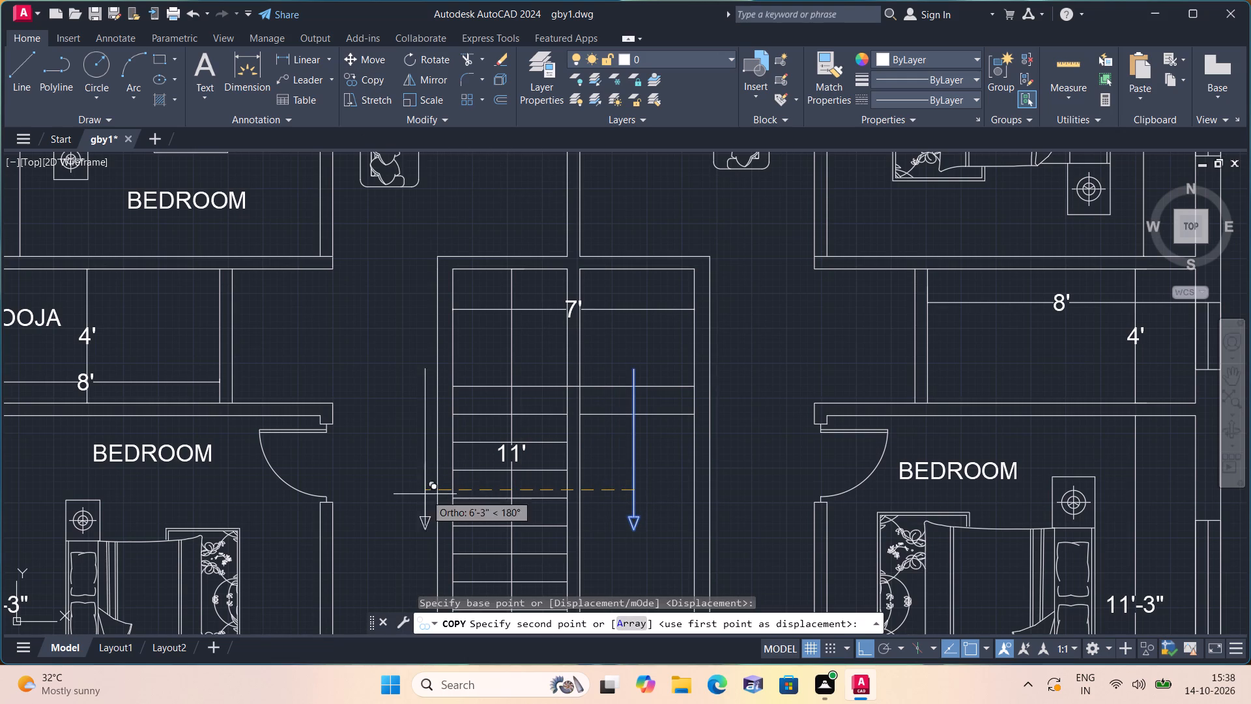
click(396, 489)
key(Escape)
Rotate the copied arrow west of the staircase by 180° so it points north.
scroll(408, 521, up, 1)
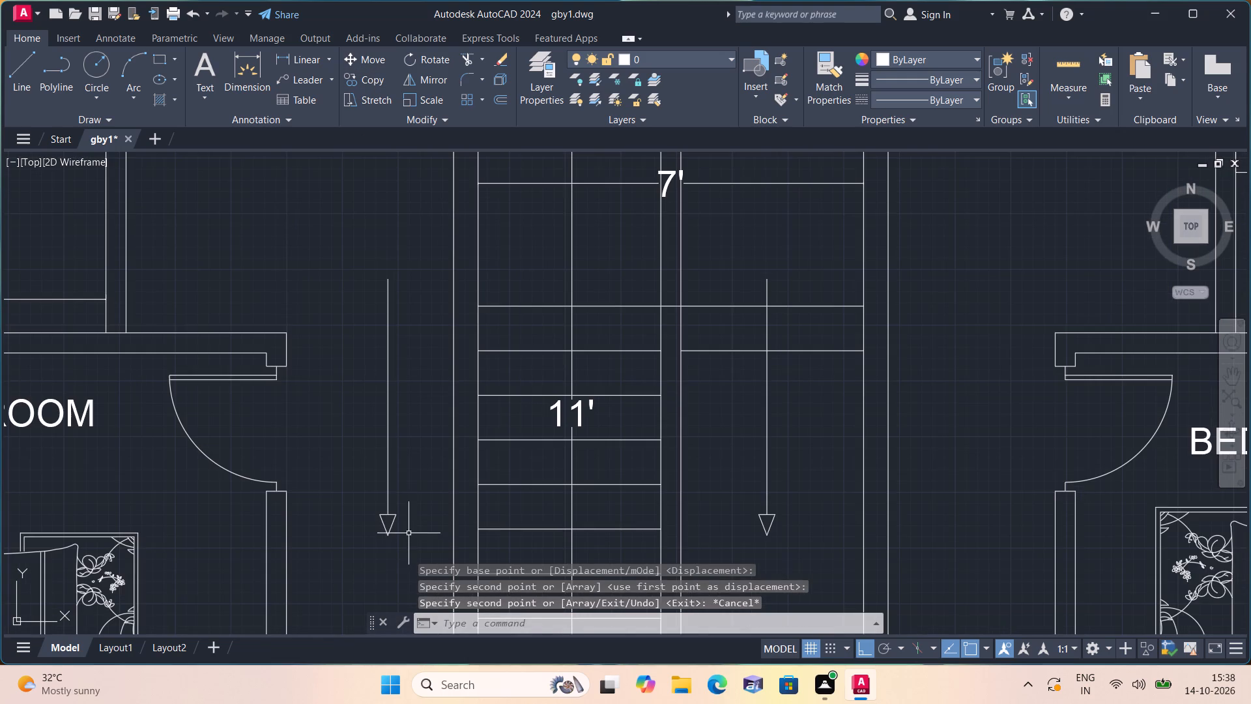
click(414, 547)
click(352, 463)
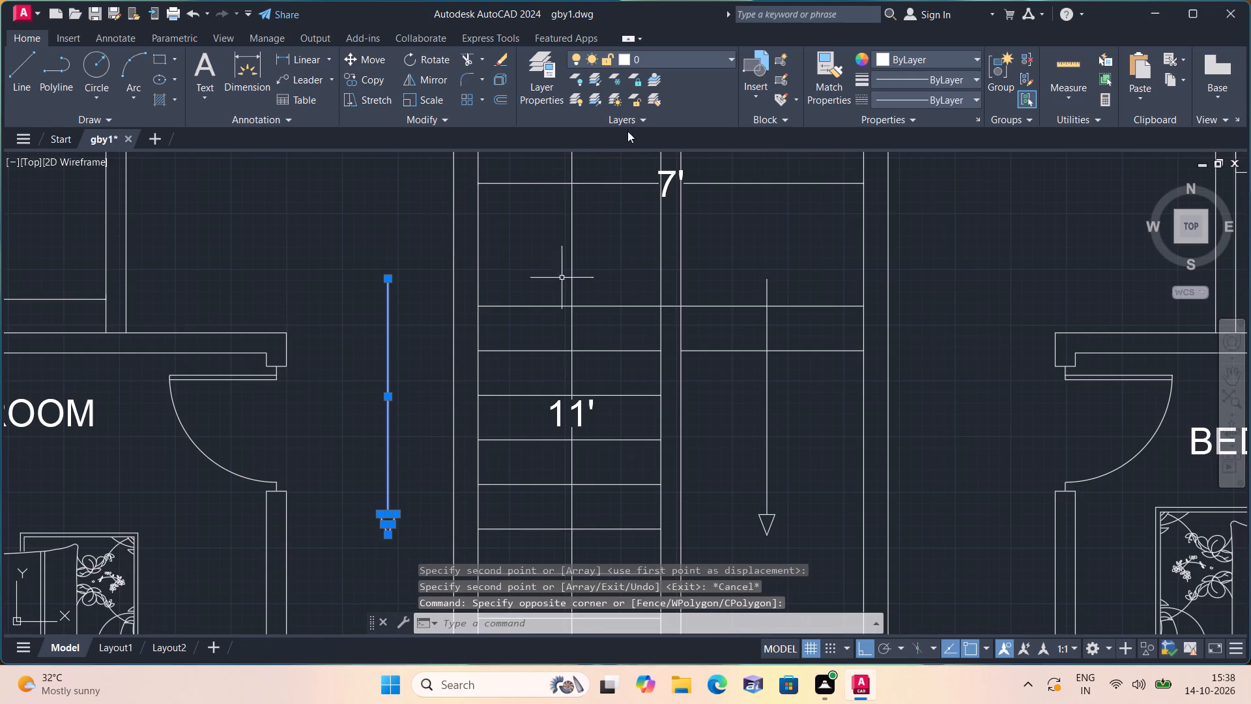
click(422, 65)
drag(378, 426, 389, 419)
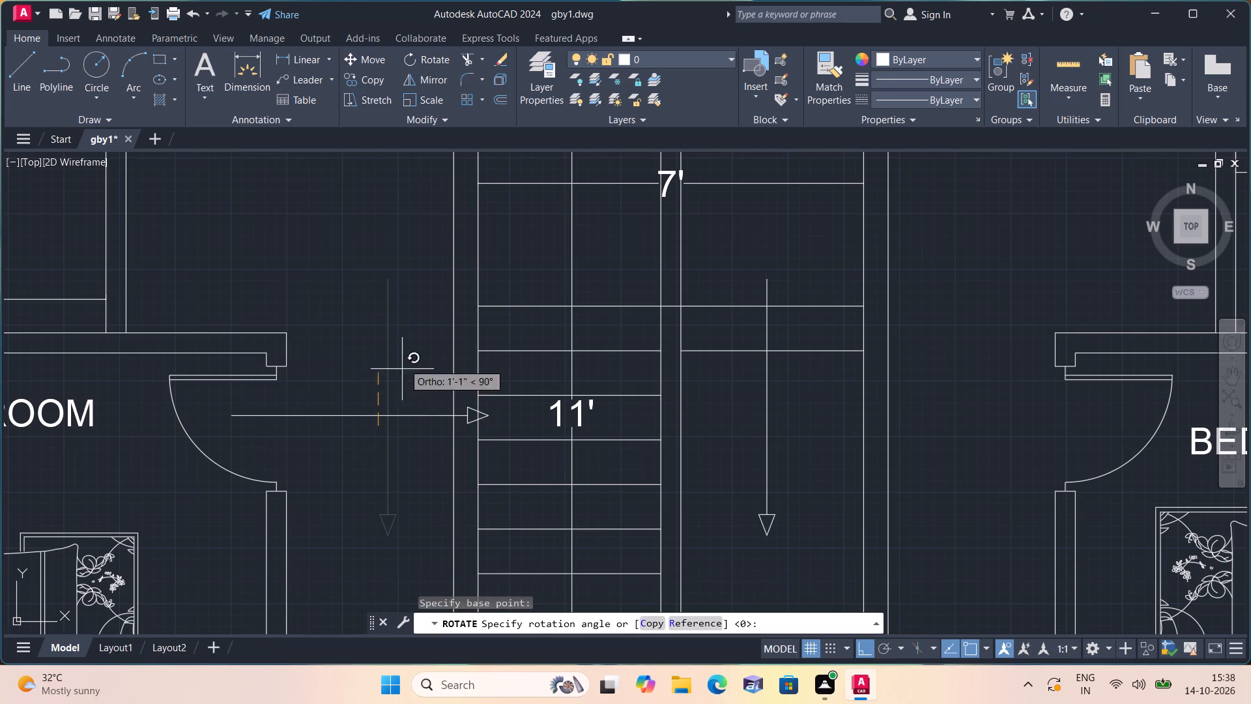
click(142, 434)
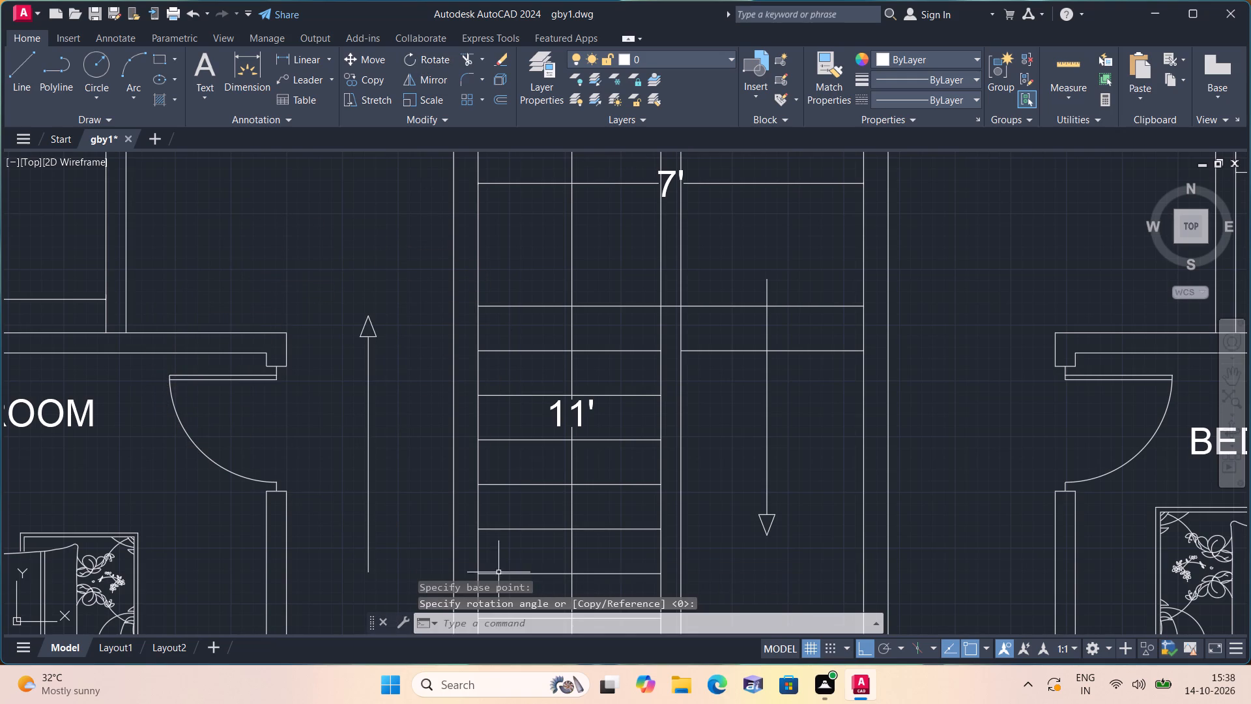
Turn Ortho off and move the north-pointing arrow onto the treads of the west flight, beside the 11' dimension.
scroll(632, 567, down, 1)
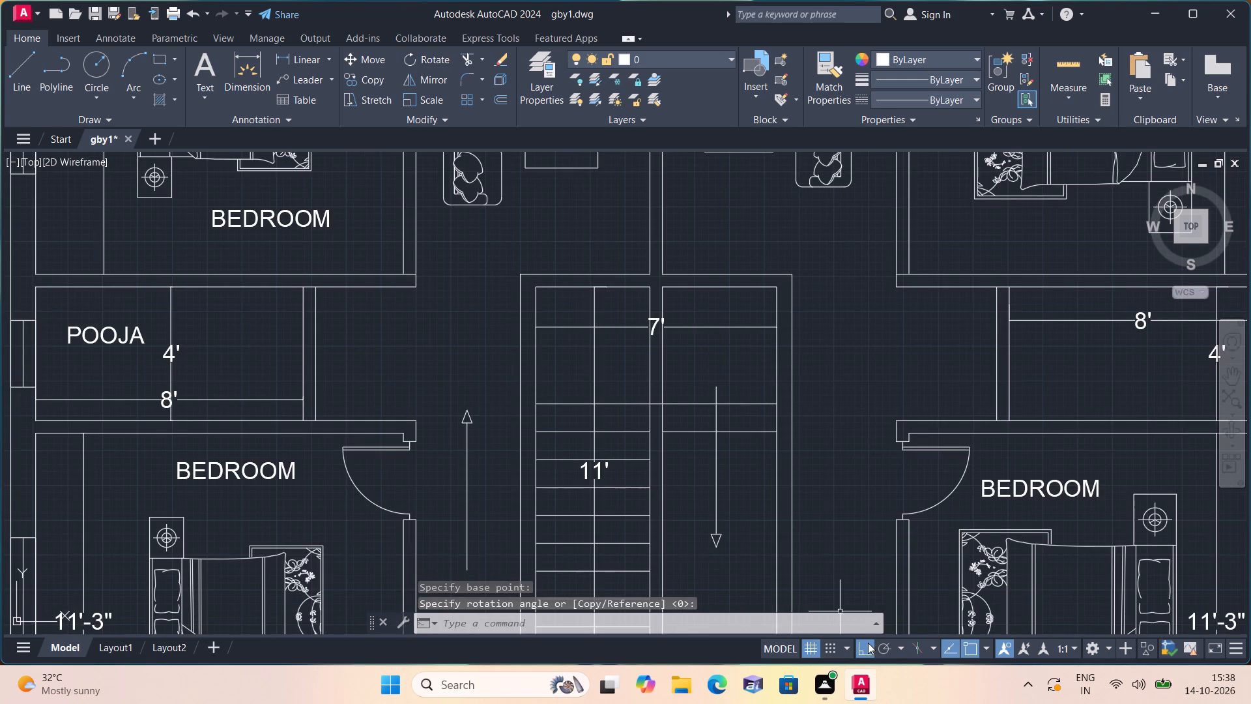
click(867, 643)
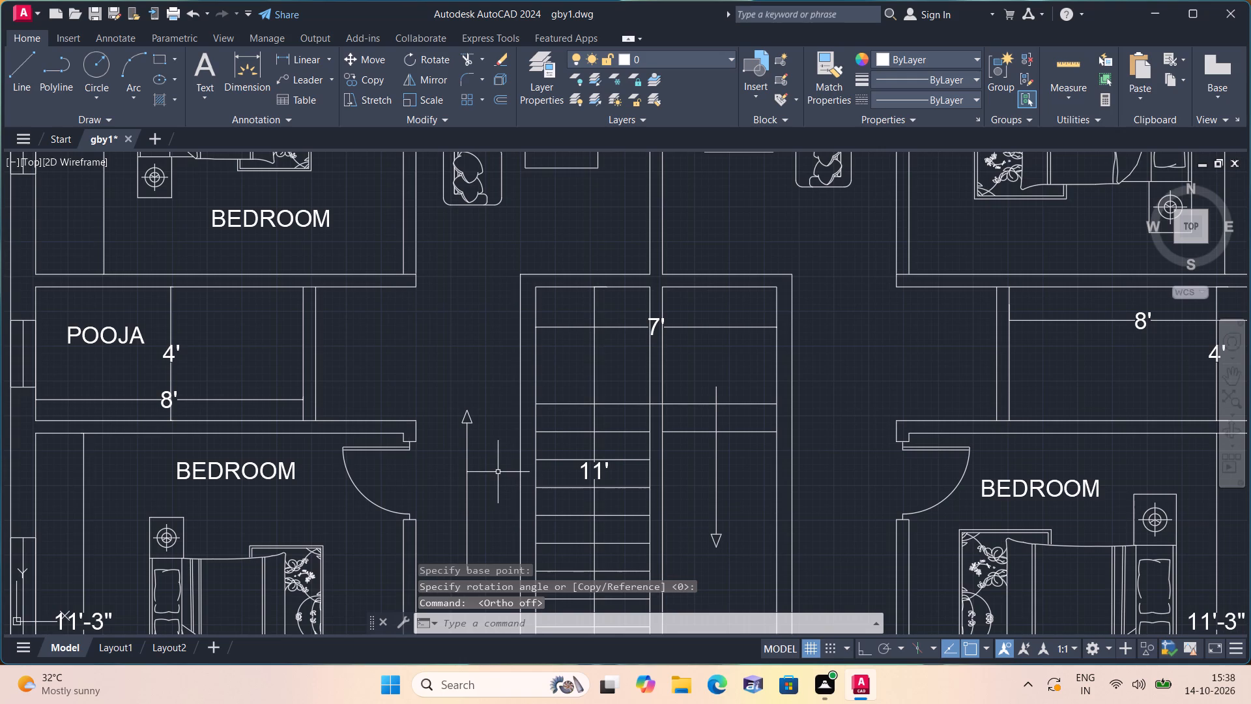
click(497, 471)
click(457, 395)
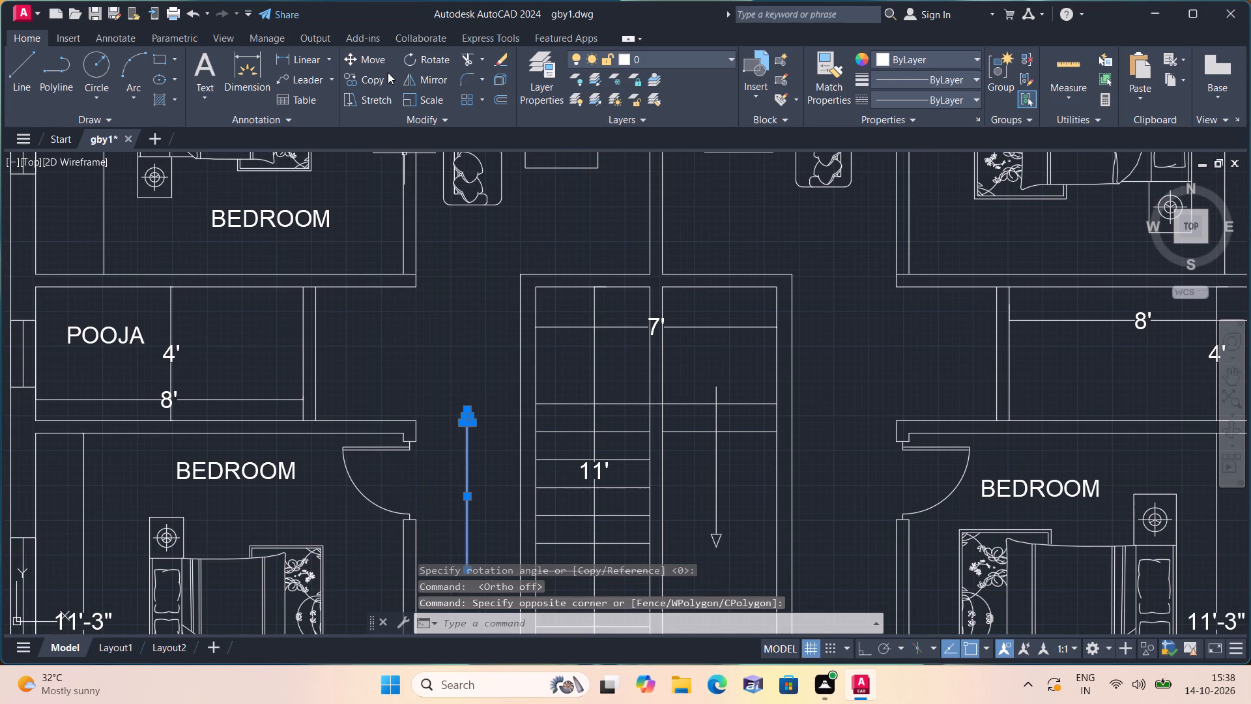
click(361, 57)
click(449, 456)
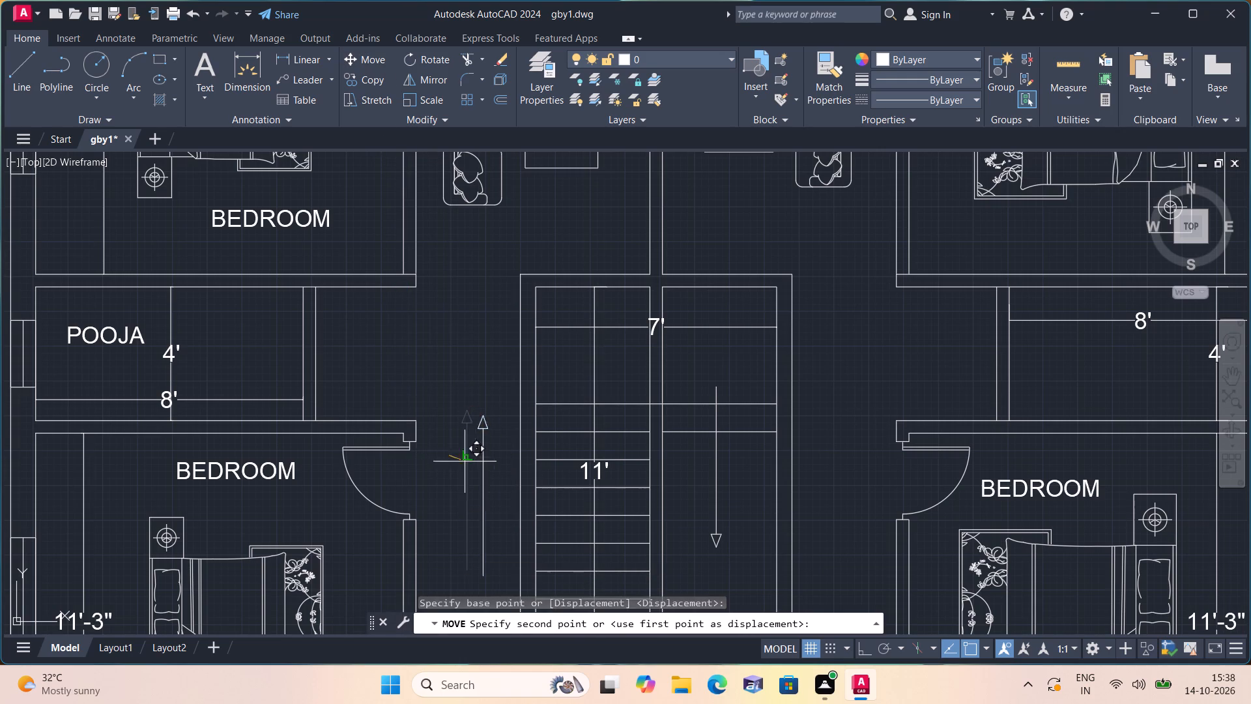
scroll(611, 504, up, 2)
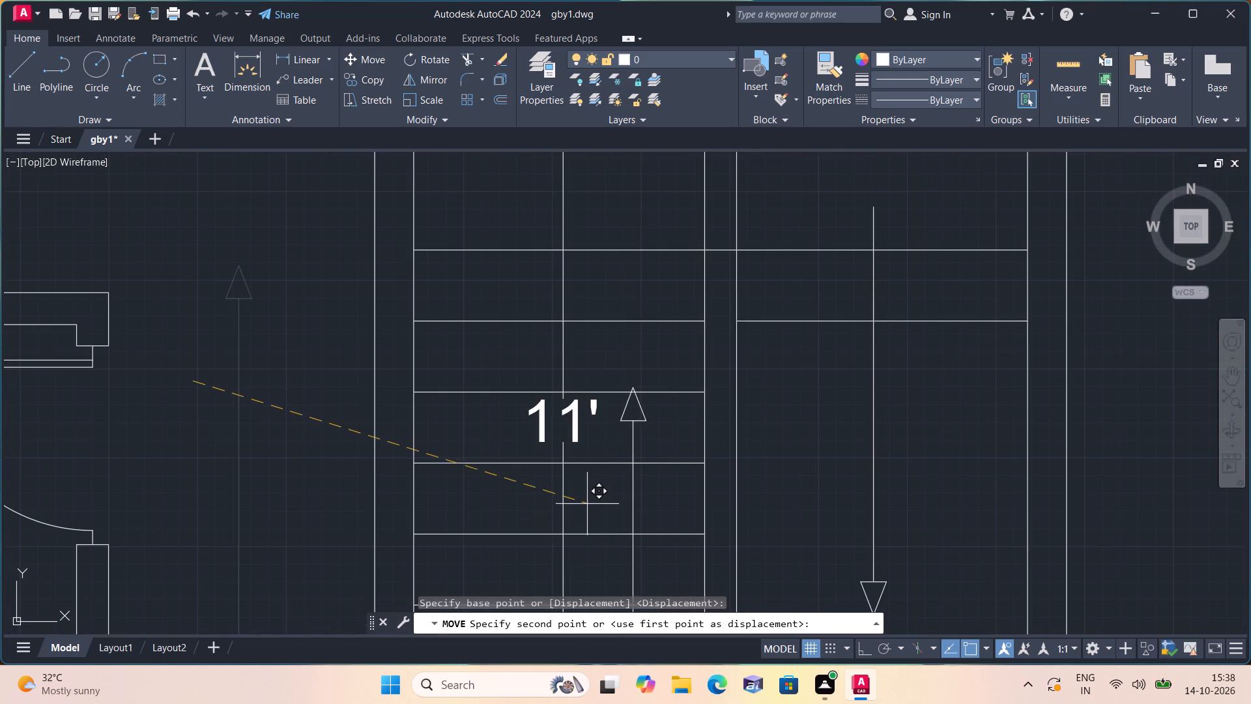
click(584, 511)
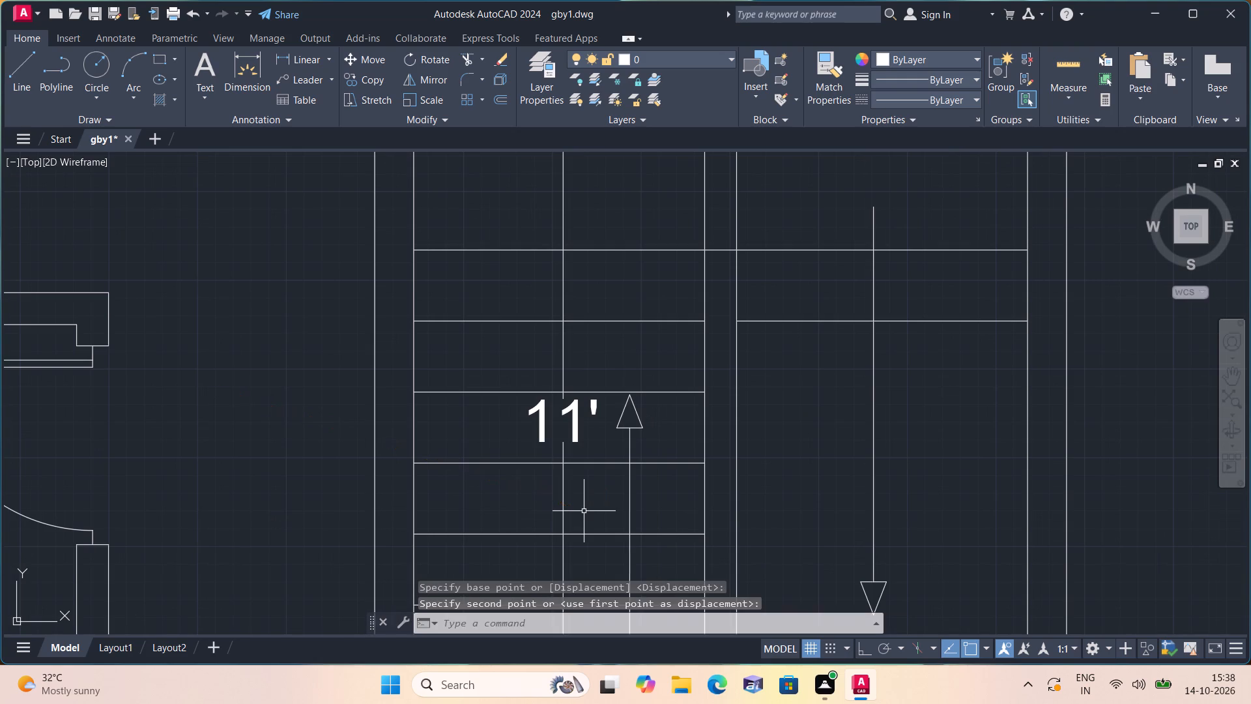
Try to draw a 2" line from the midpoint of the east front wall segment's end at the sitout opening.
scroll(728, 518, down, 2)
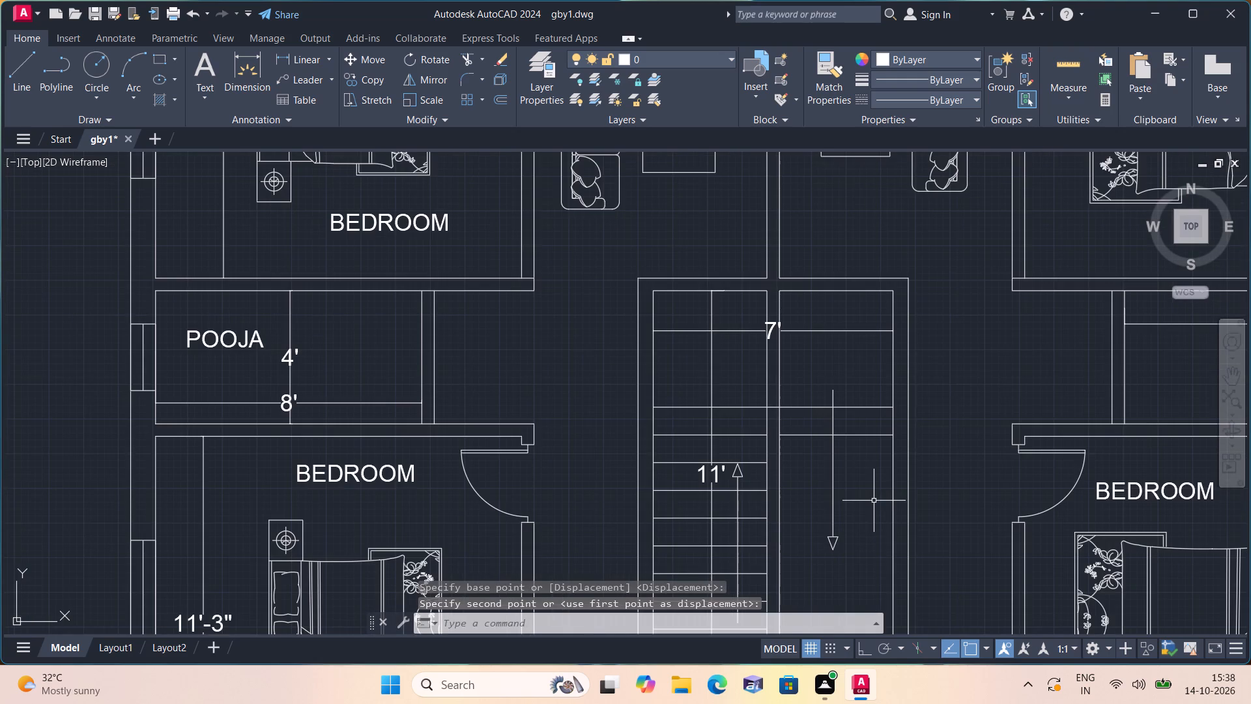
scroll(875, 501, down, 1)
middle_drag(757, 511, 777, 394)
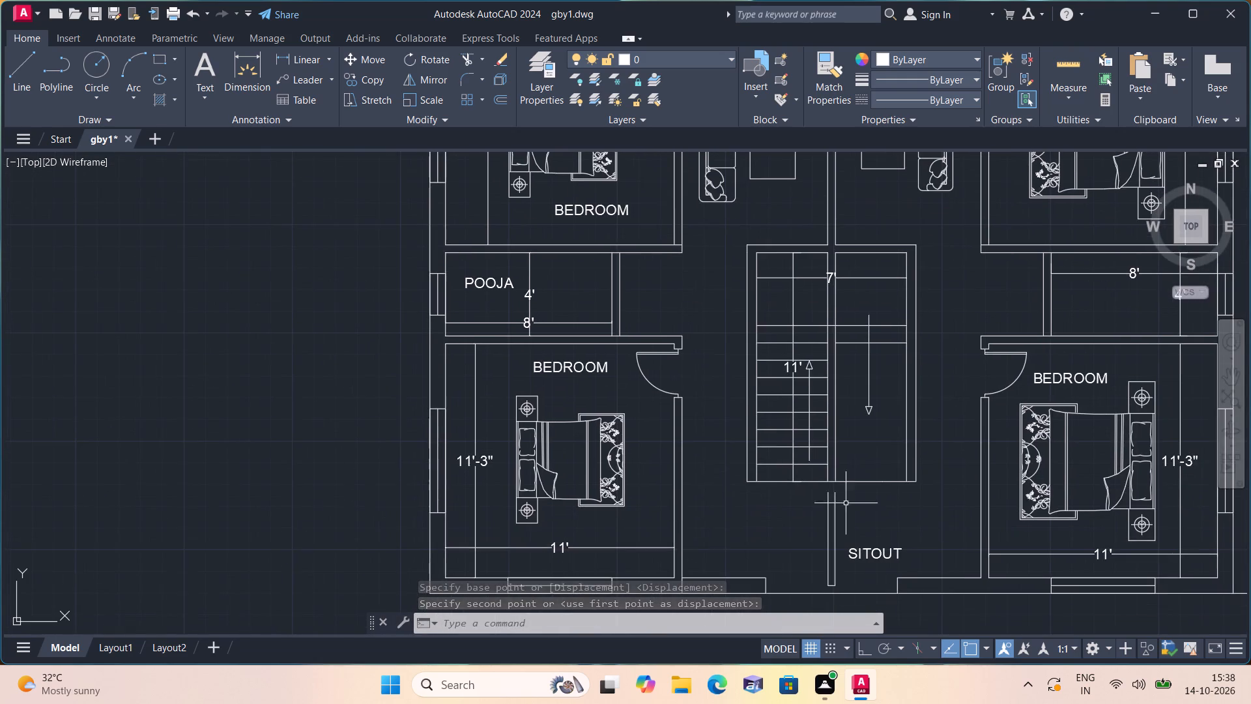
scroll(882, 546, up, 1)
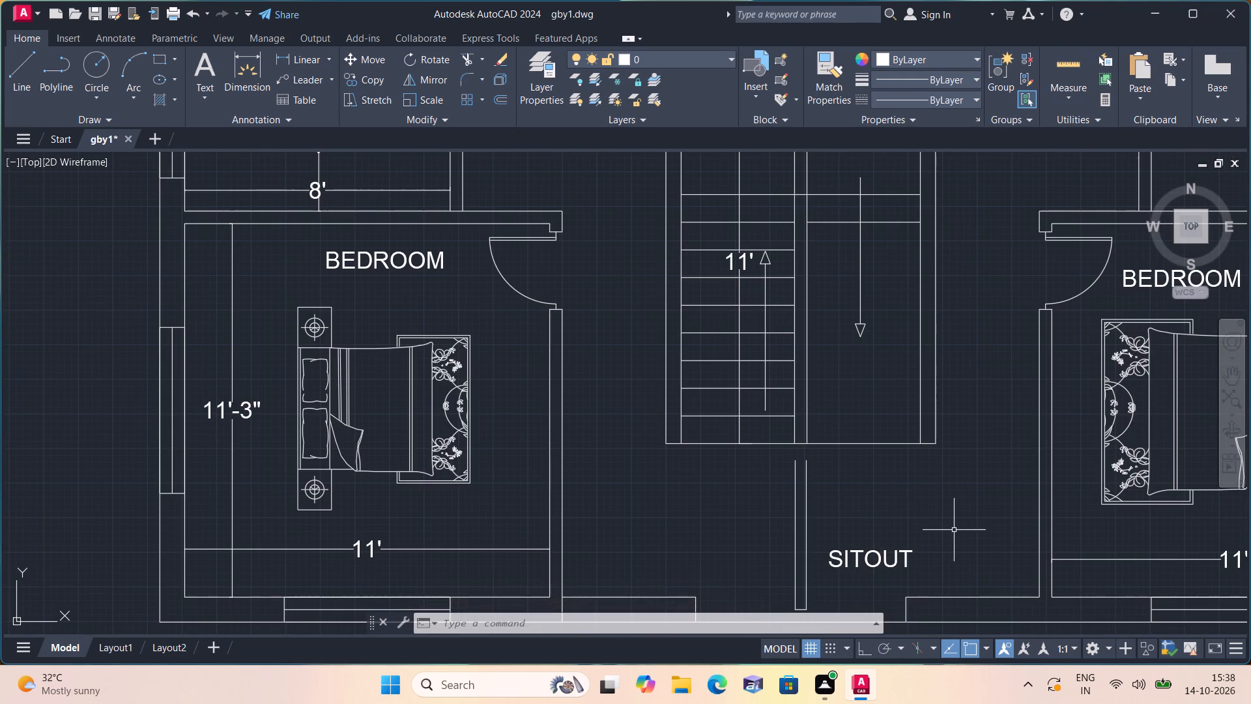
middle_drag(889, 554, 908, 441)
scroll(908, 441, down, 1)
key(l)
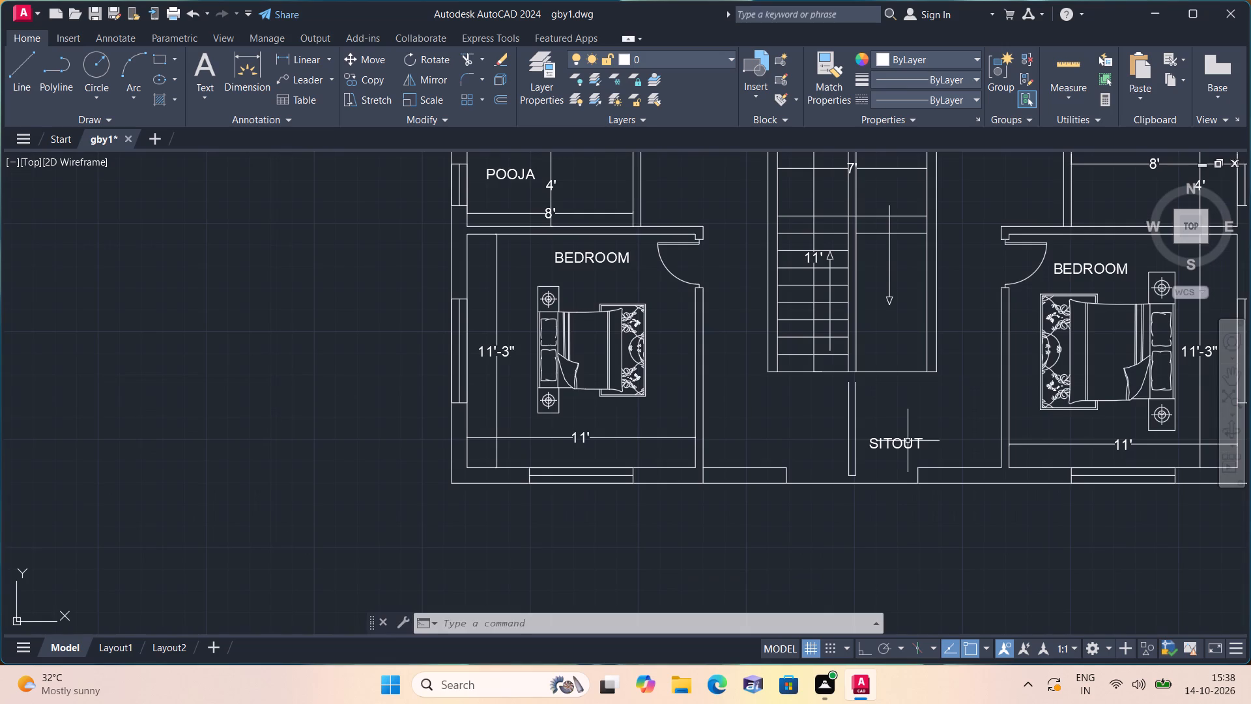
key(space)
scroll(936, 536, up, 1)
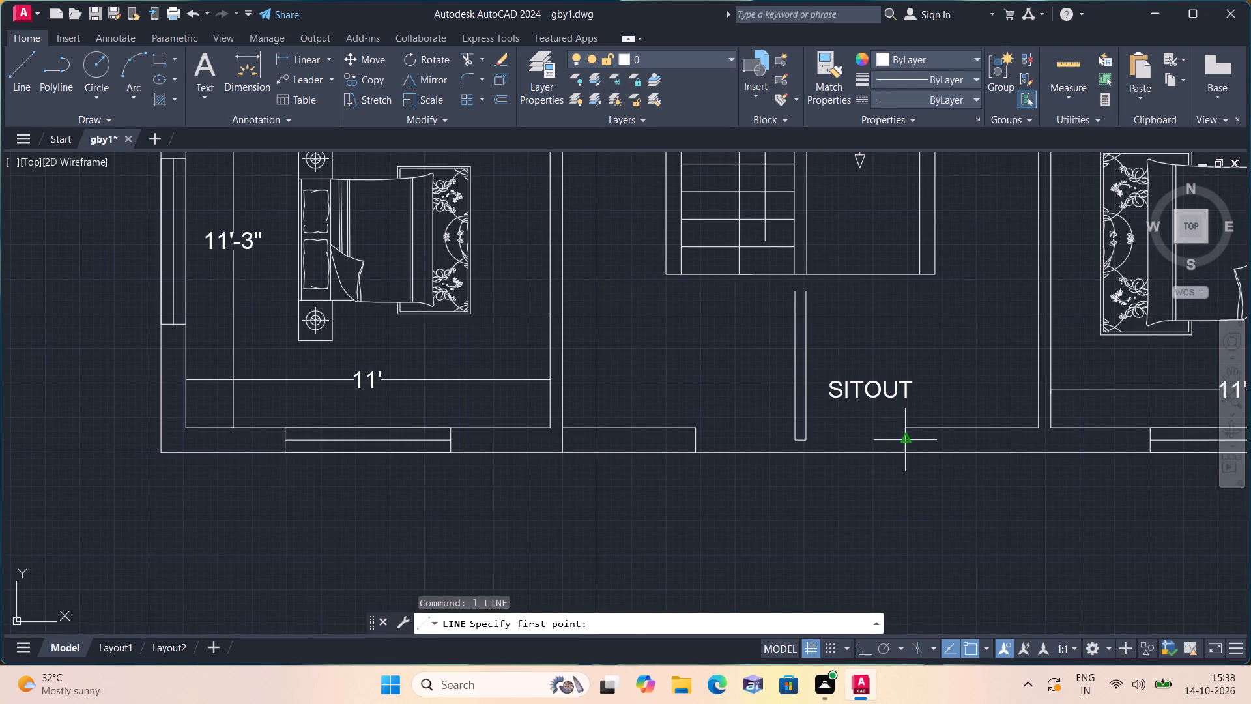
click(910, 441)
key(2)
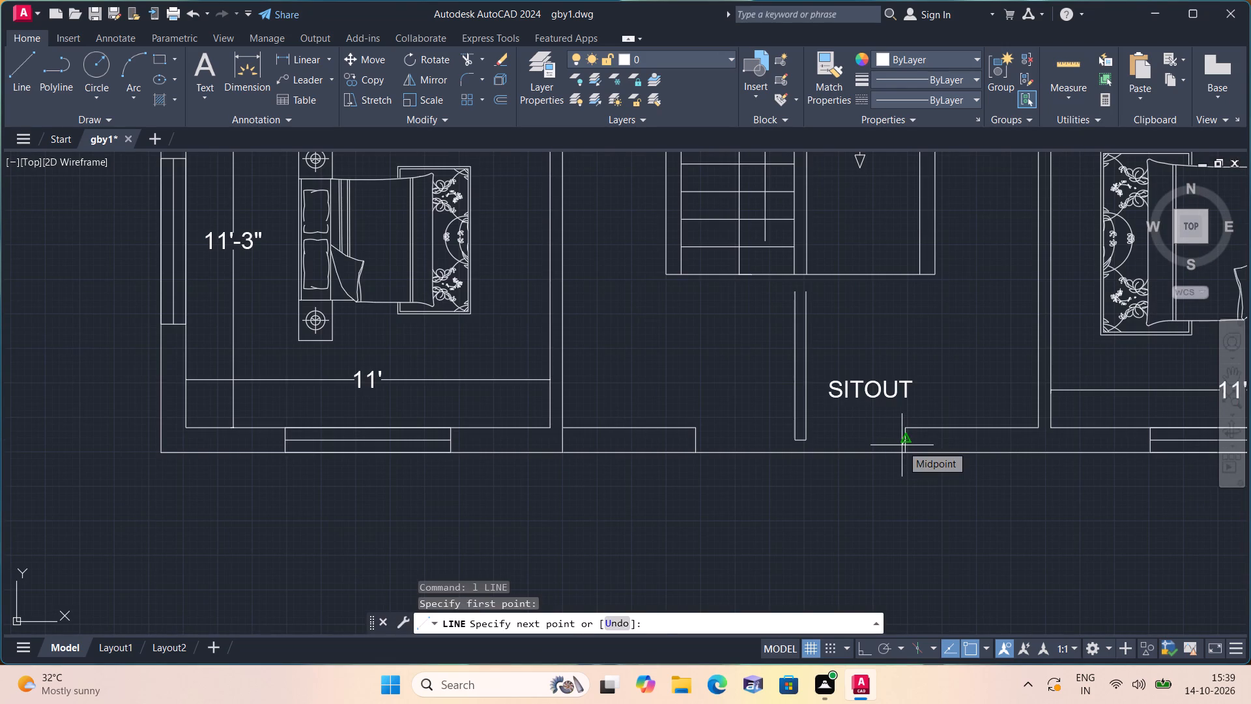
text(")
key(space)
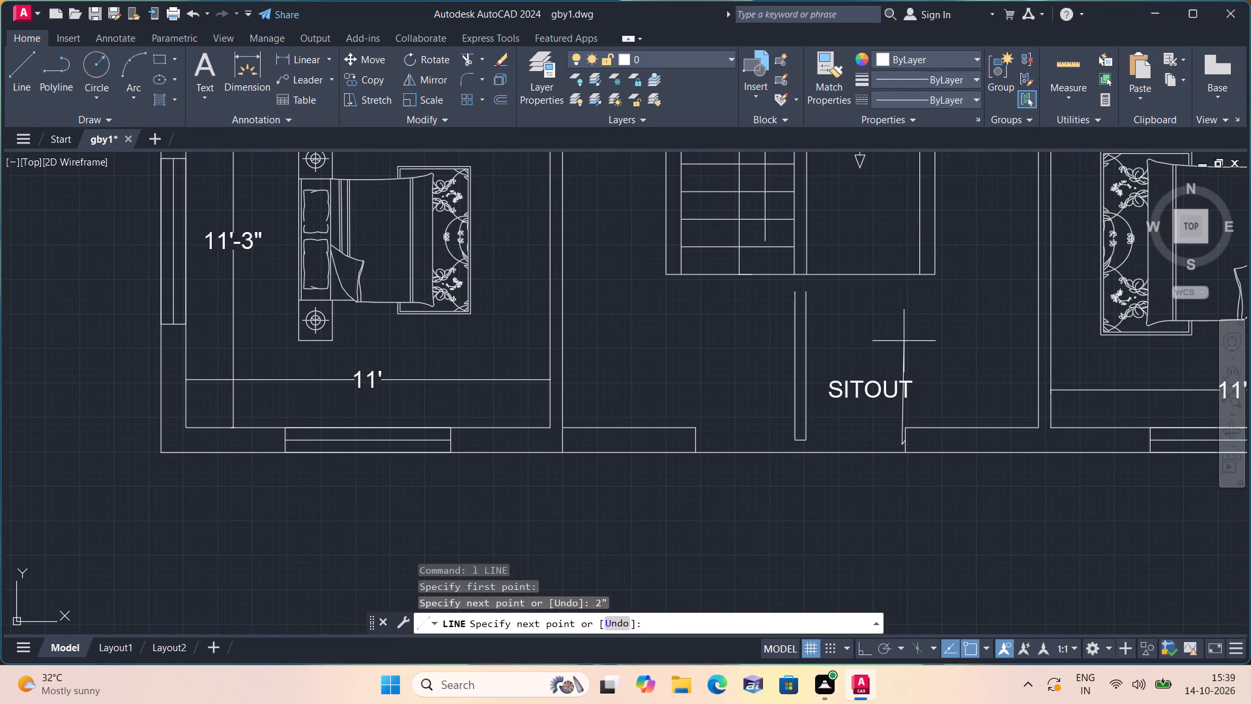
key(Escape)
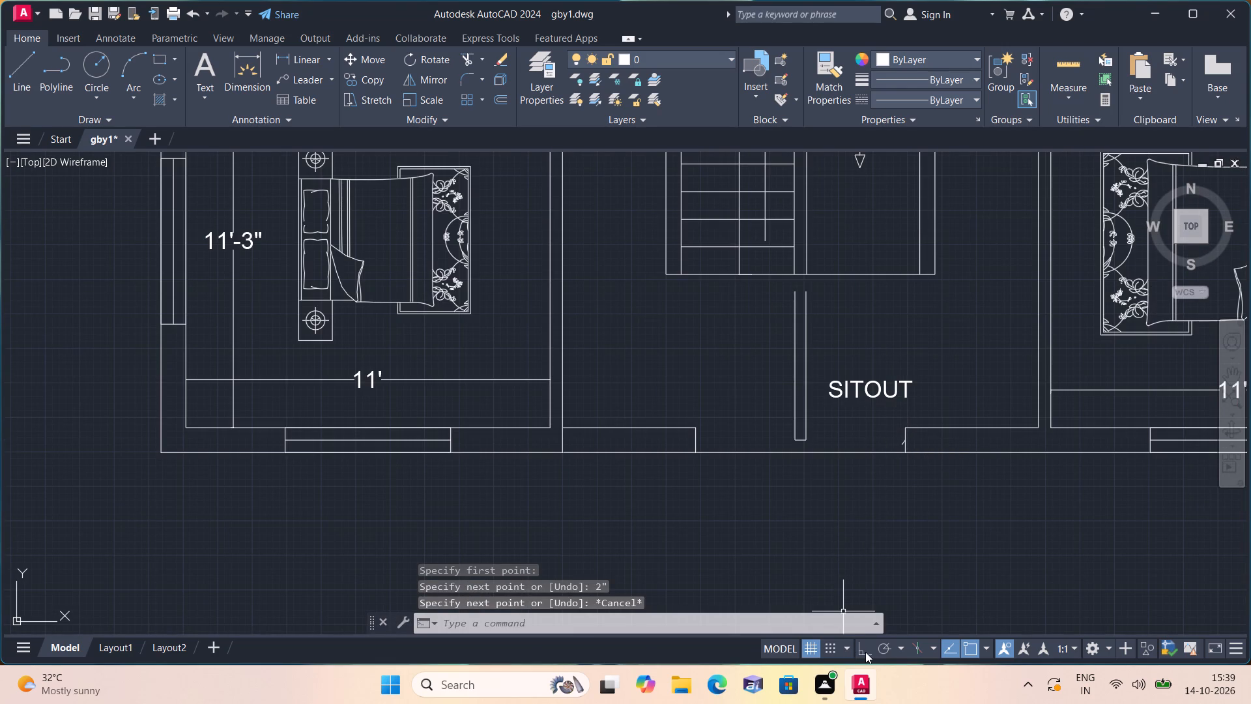
Turn Ortho on and delete the slanted 2" line at the end of the sitout's east front wall segment.
click(869, 652)
scroll(889, 431, up, 3)
scroll(926, 491, up, 1)
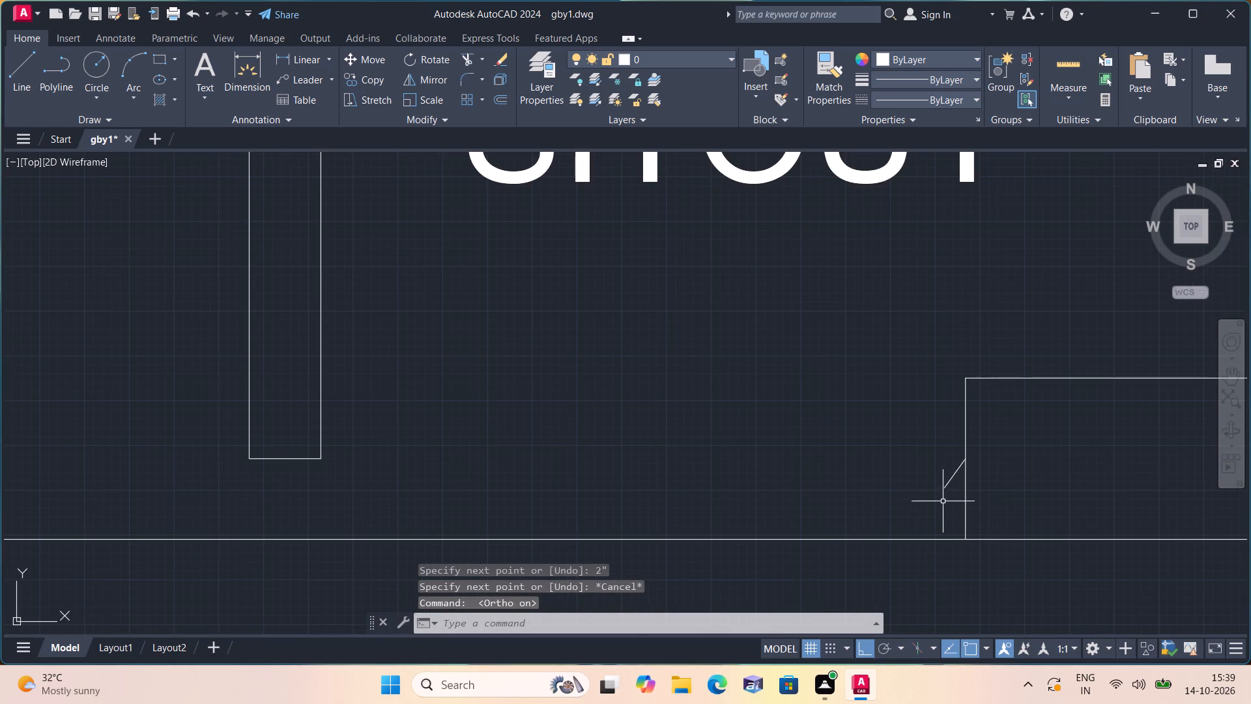
click(948, 500)
click(911, 431)
key(Delete)
scroll(911, 431, down, 1)
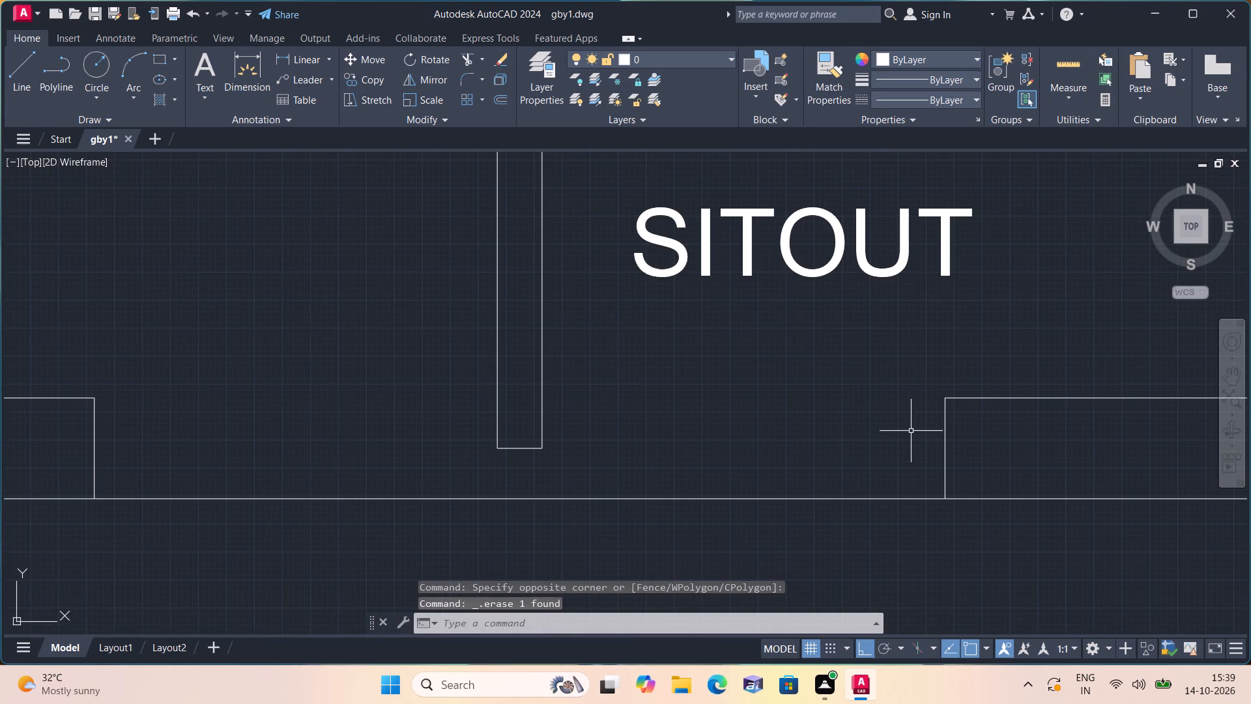
Draw a 2" horizontal line westward from the midpoint of the east front wall segment's end into the sitout opening.
key(l)
key(space)
click(945, 443)
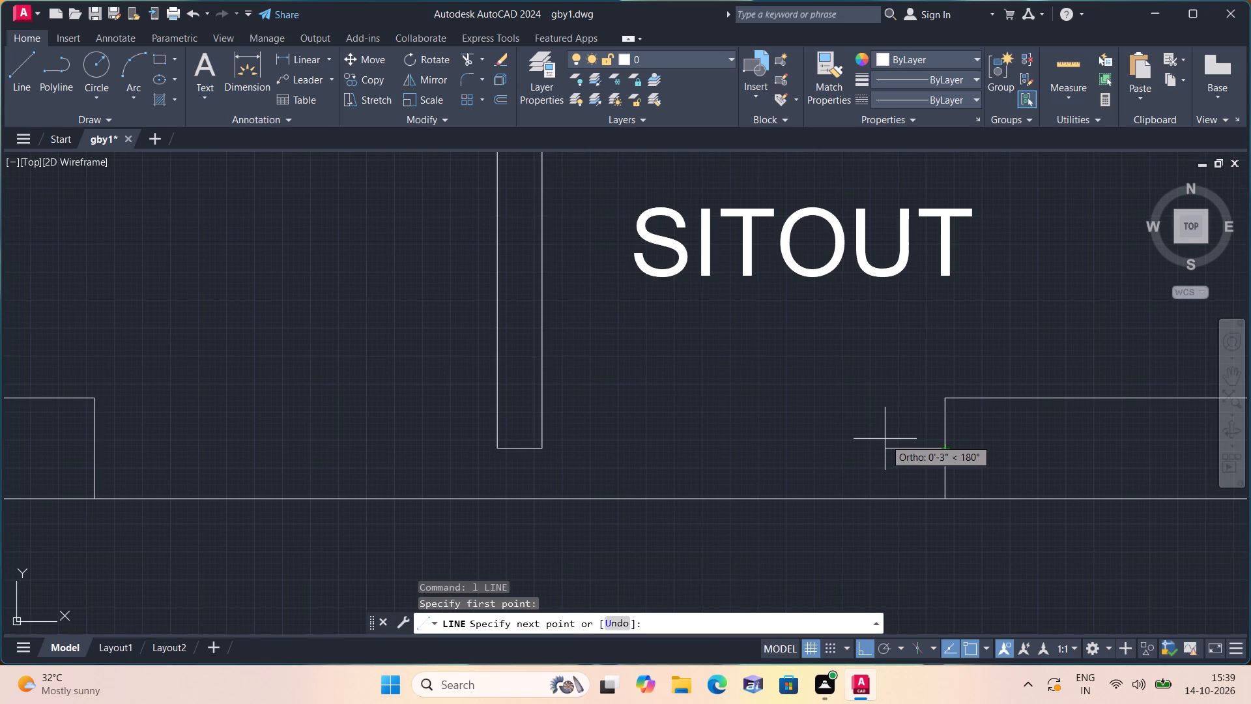
text(2")
key(space)
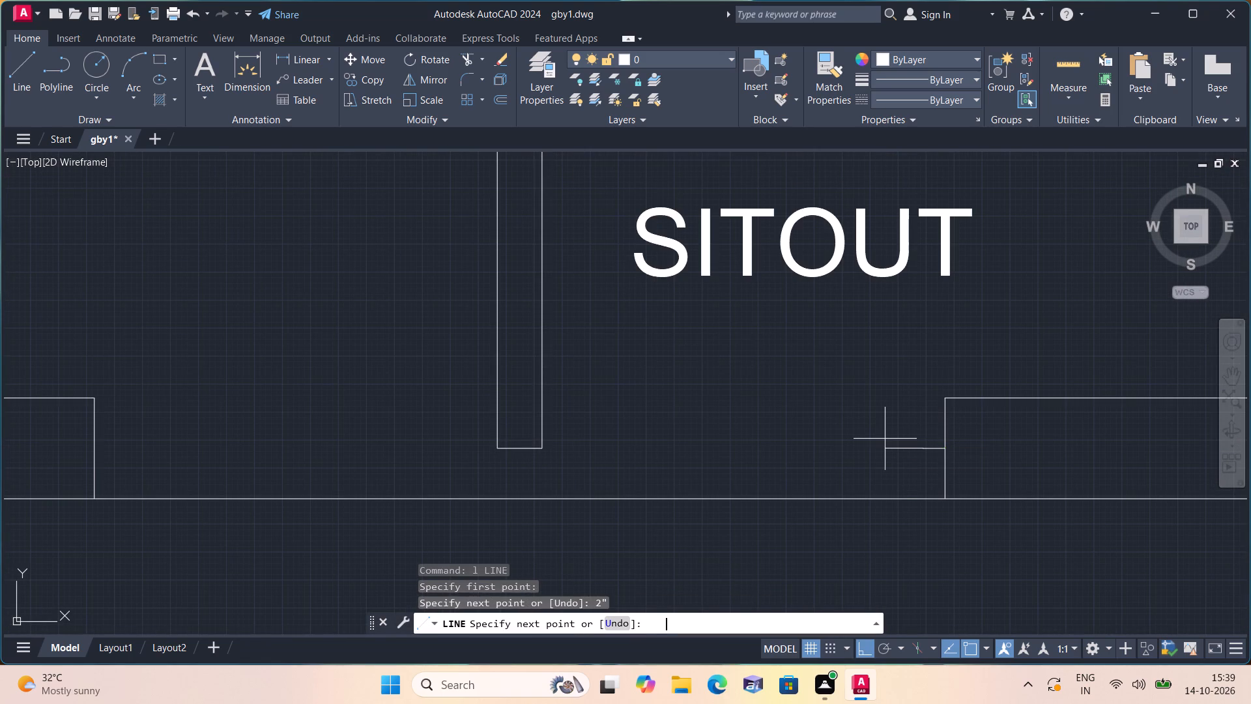
key(Escape)
Draw a 2" horizontal line eastward from the midpoint of the west front wall segment's end into the sitout opening.
text(l)
key(space)
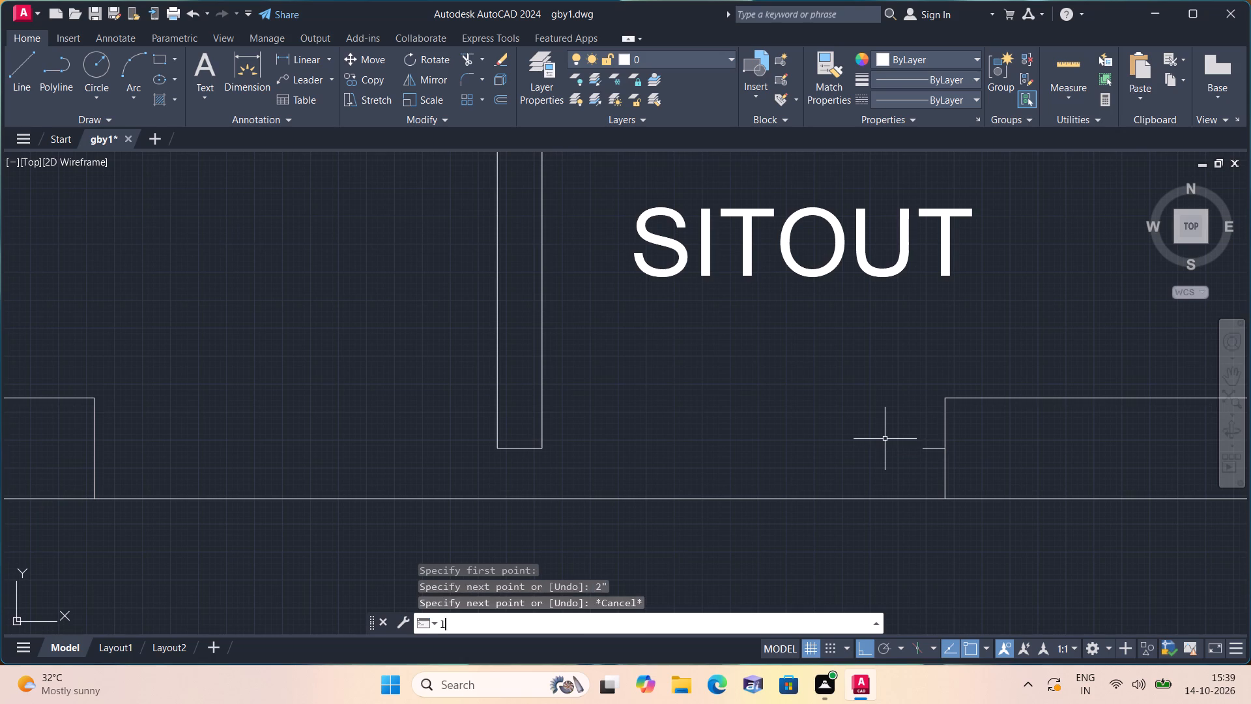
click(91, 447)
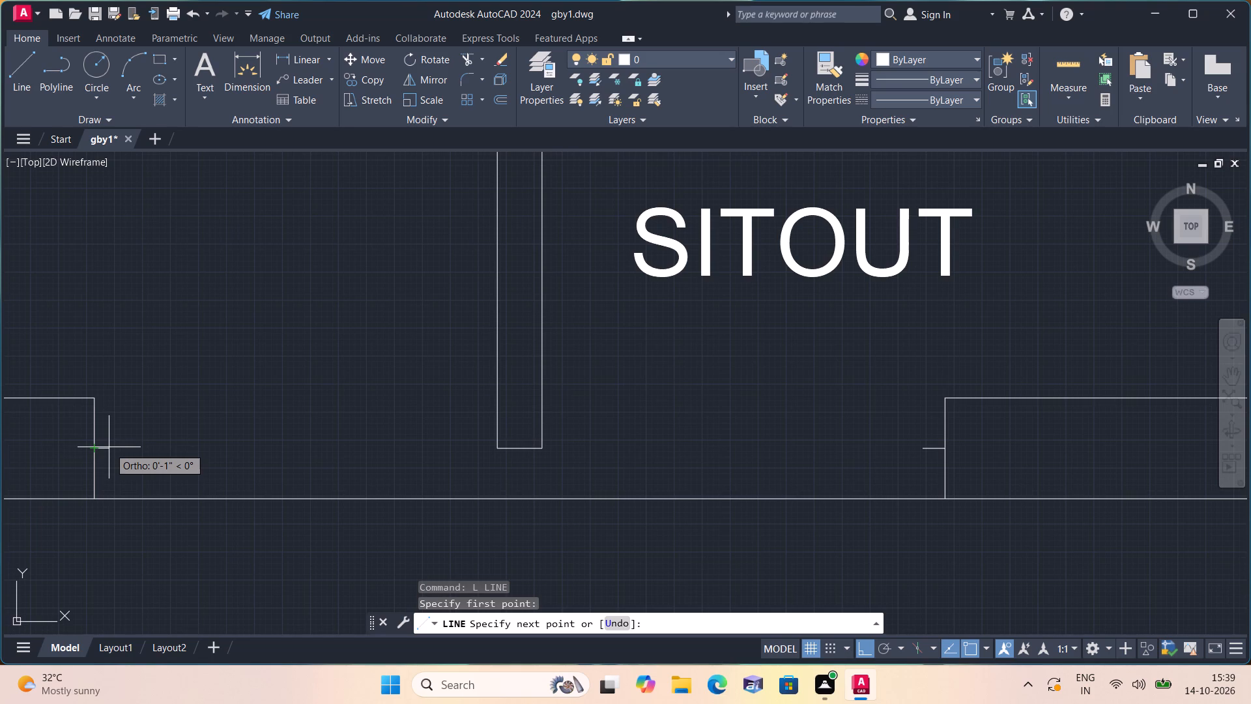
scroll(109, 447, down, 1)
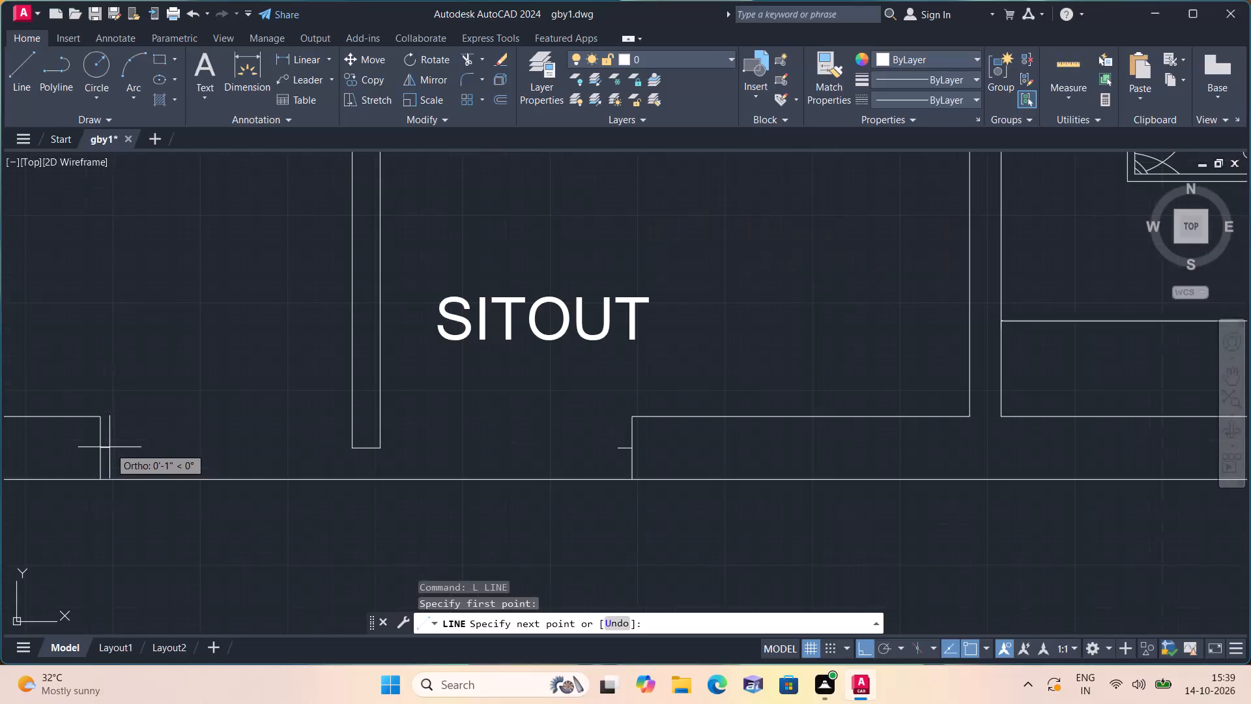
key(2)
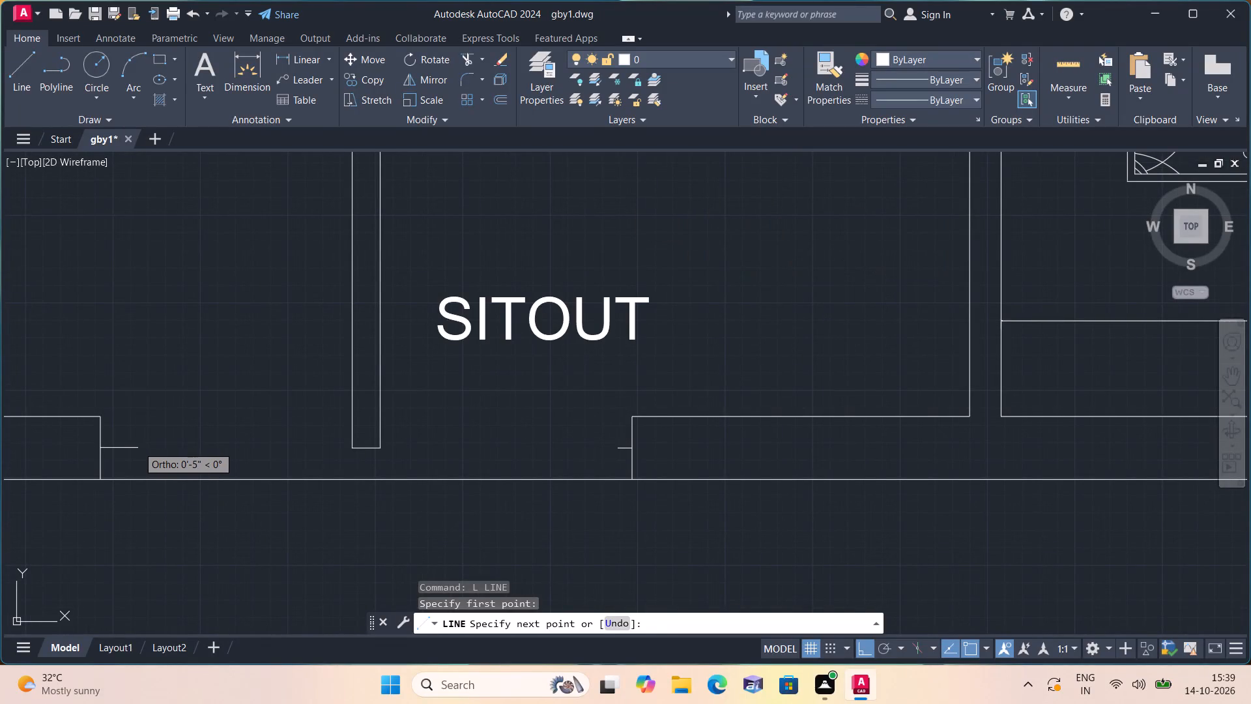
key(shift+quotedbl)
key(space)
key(Escape)
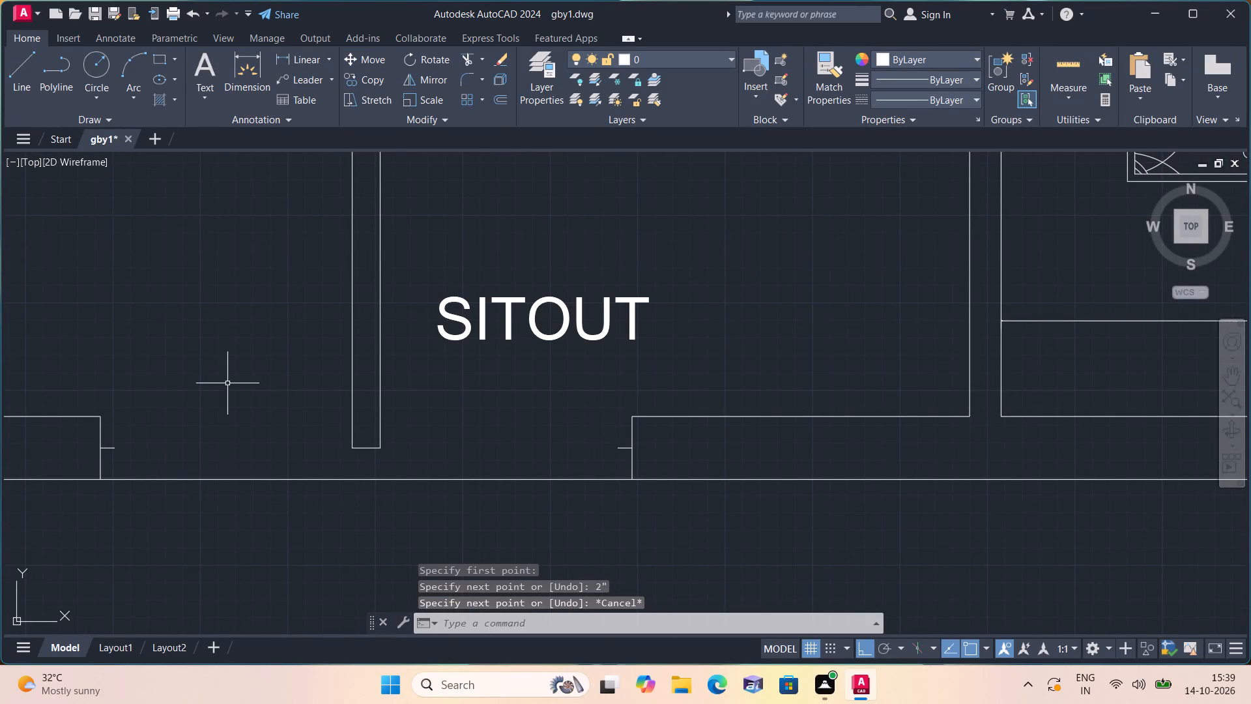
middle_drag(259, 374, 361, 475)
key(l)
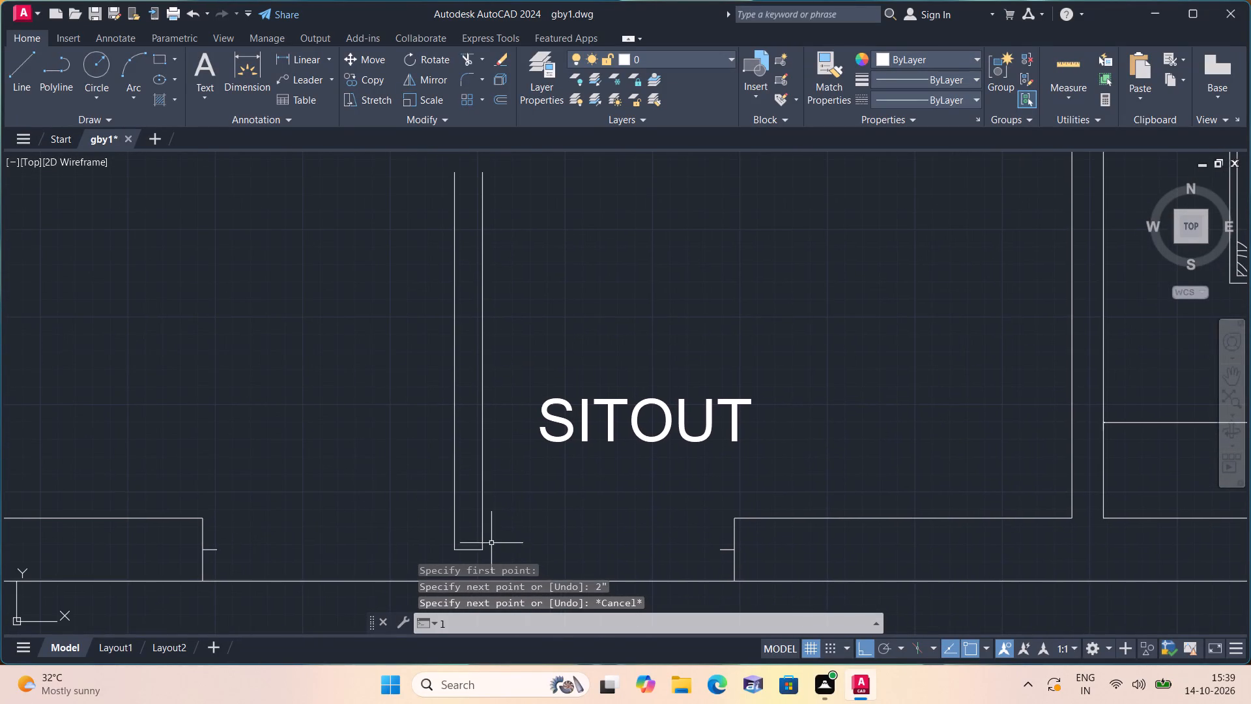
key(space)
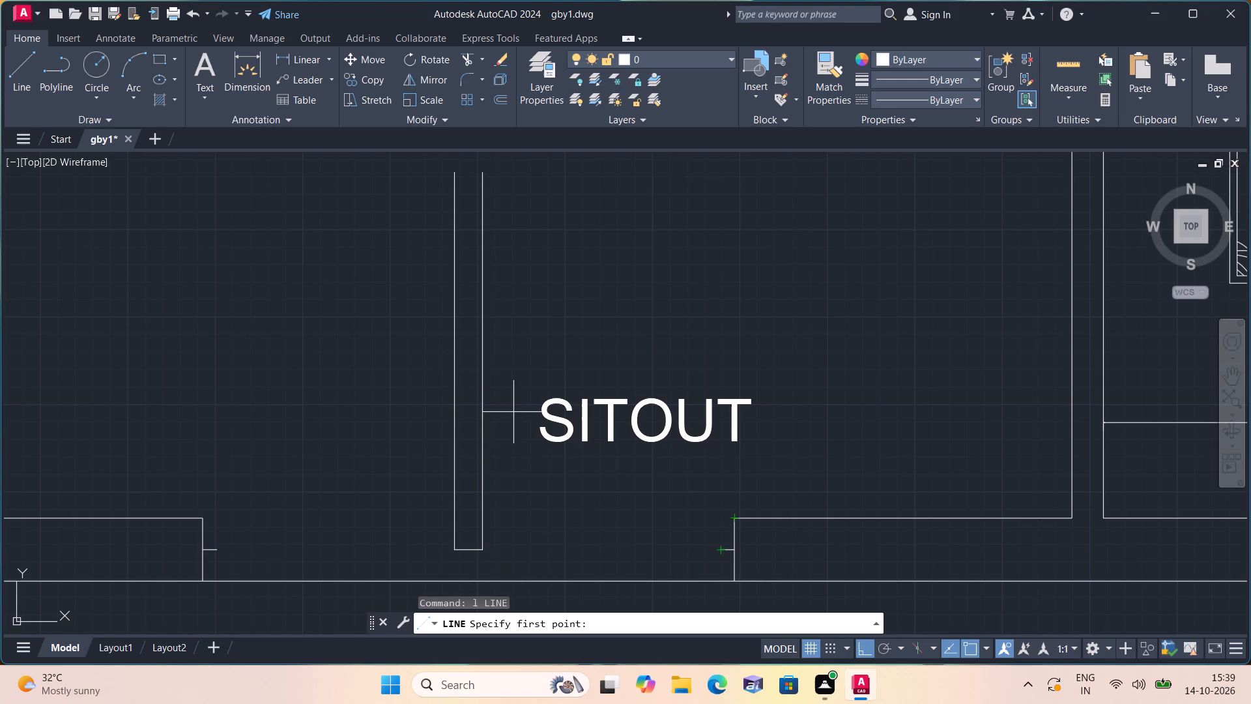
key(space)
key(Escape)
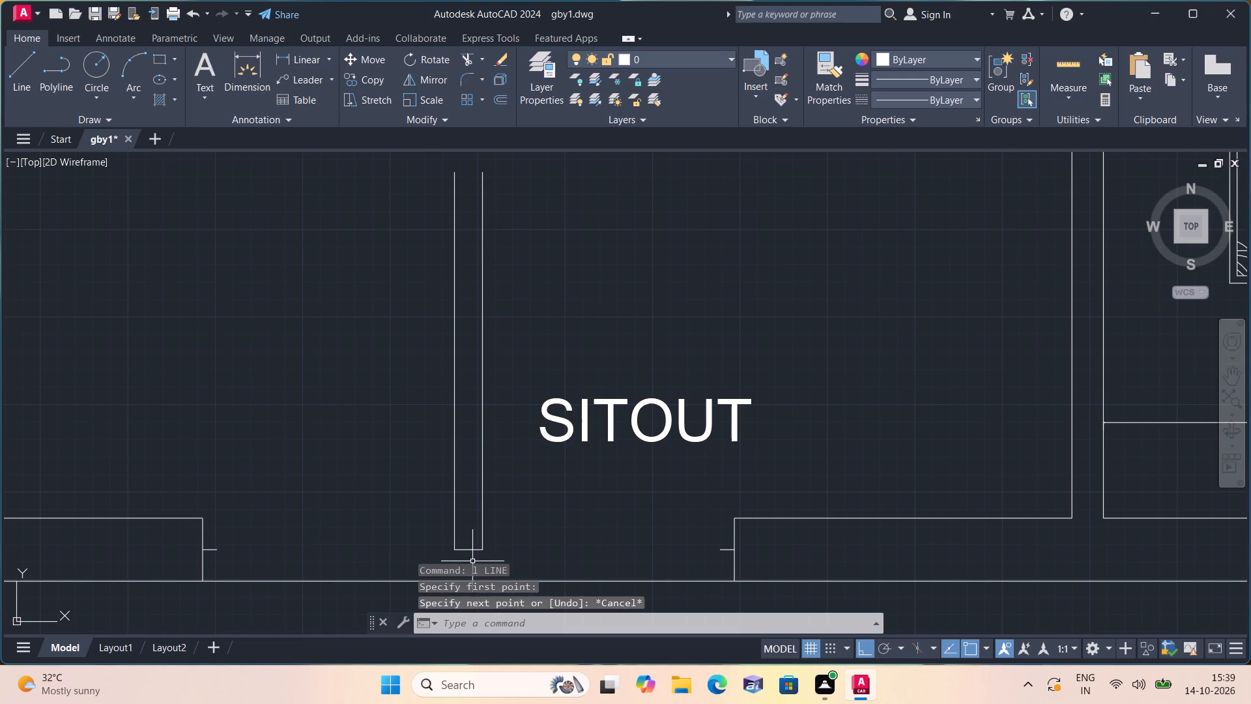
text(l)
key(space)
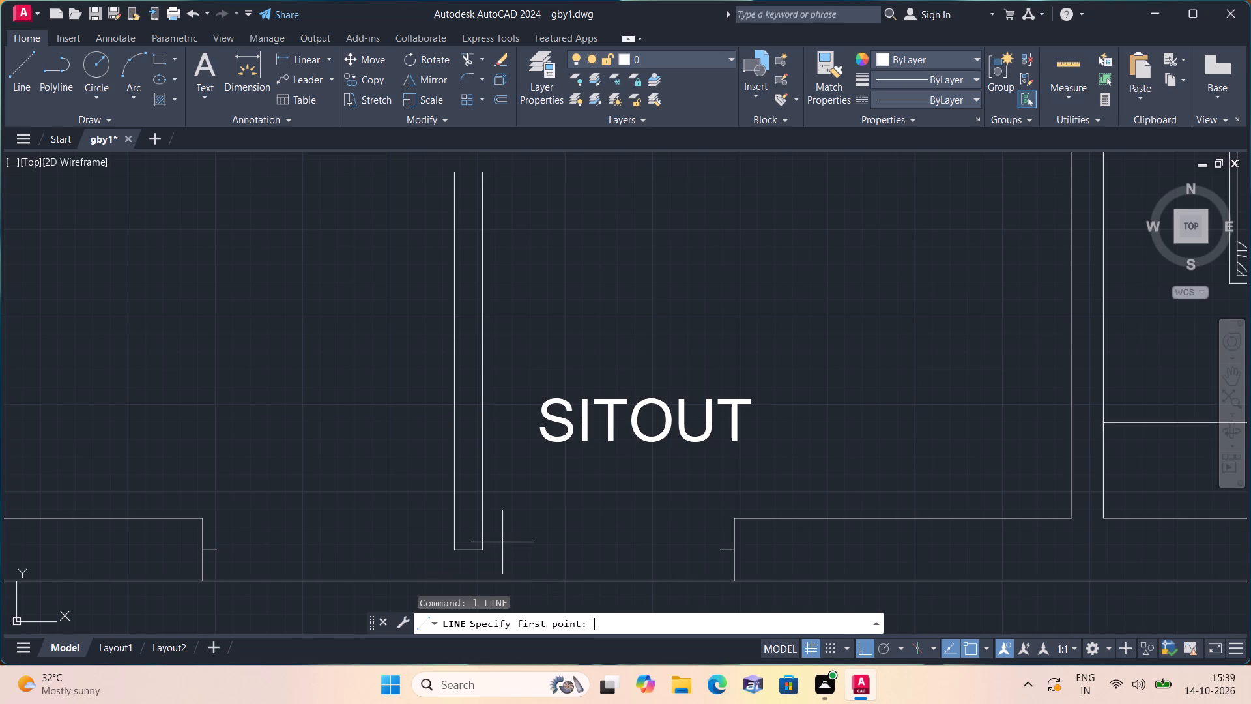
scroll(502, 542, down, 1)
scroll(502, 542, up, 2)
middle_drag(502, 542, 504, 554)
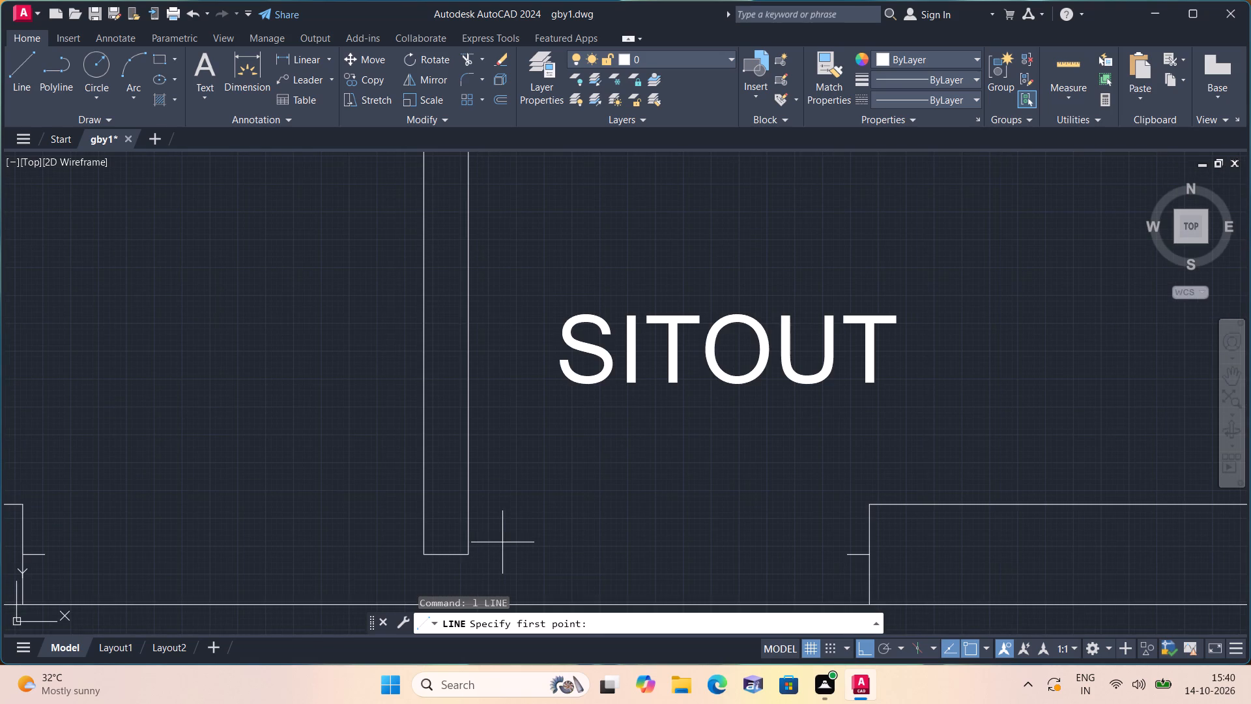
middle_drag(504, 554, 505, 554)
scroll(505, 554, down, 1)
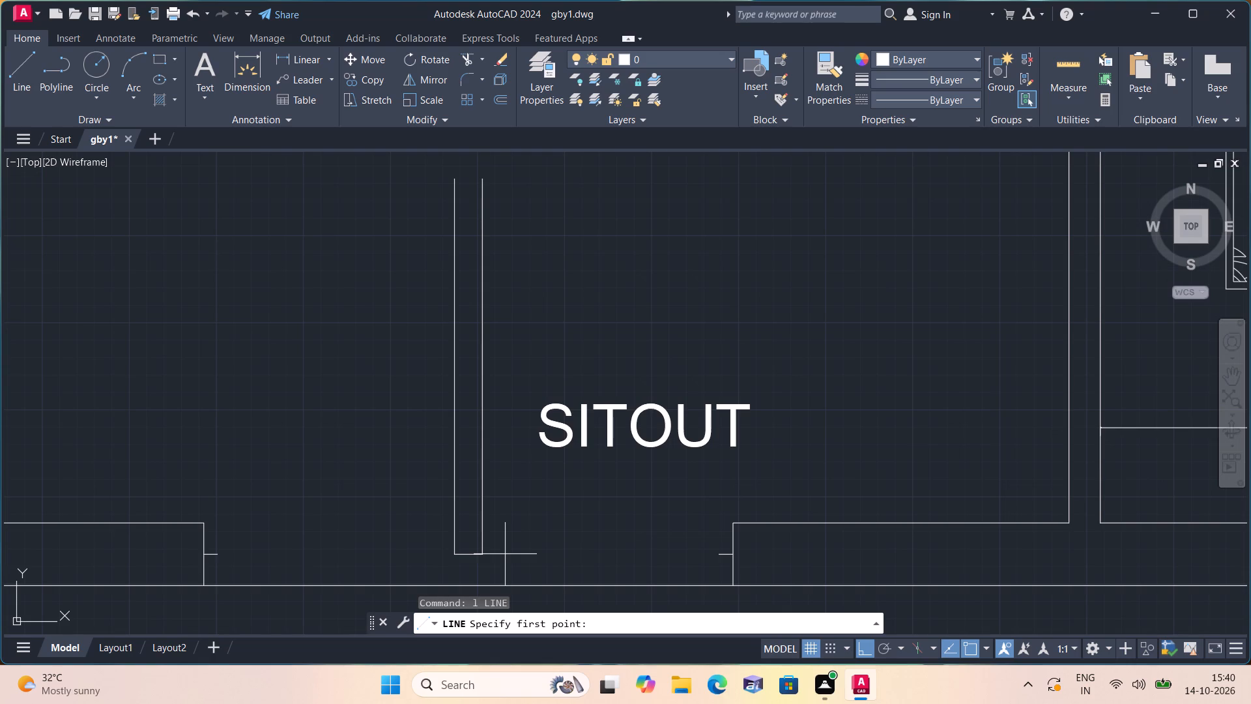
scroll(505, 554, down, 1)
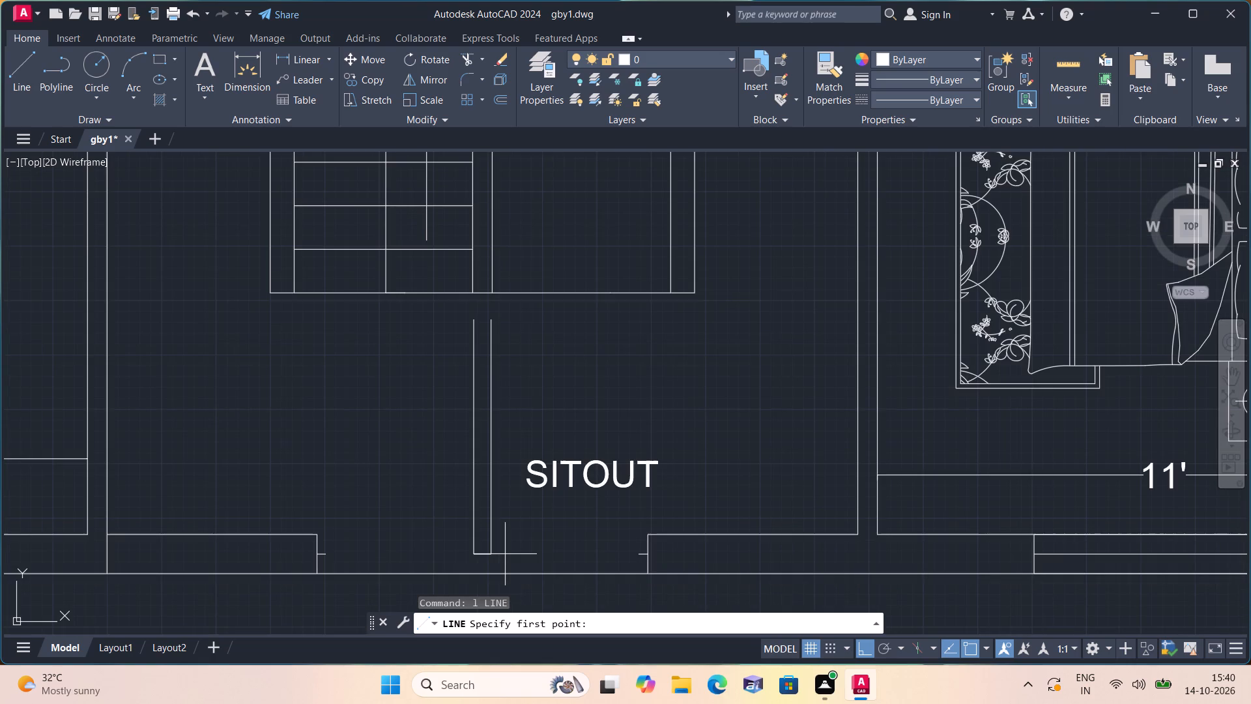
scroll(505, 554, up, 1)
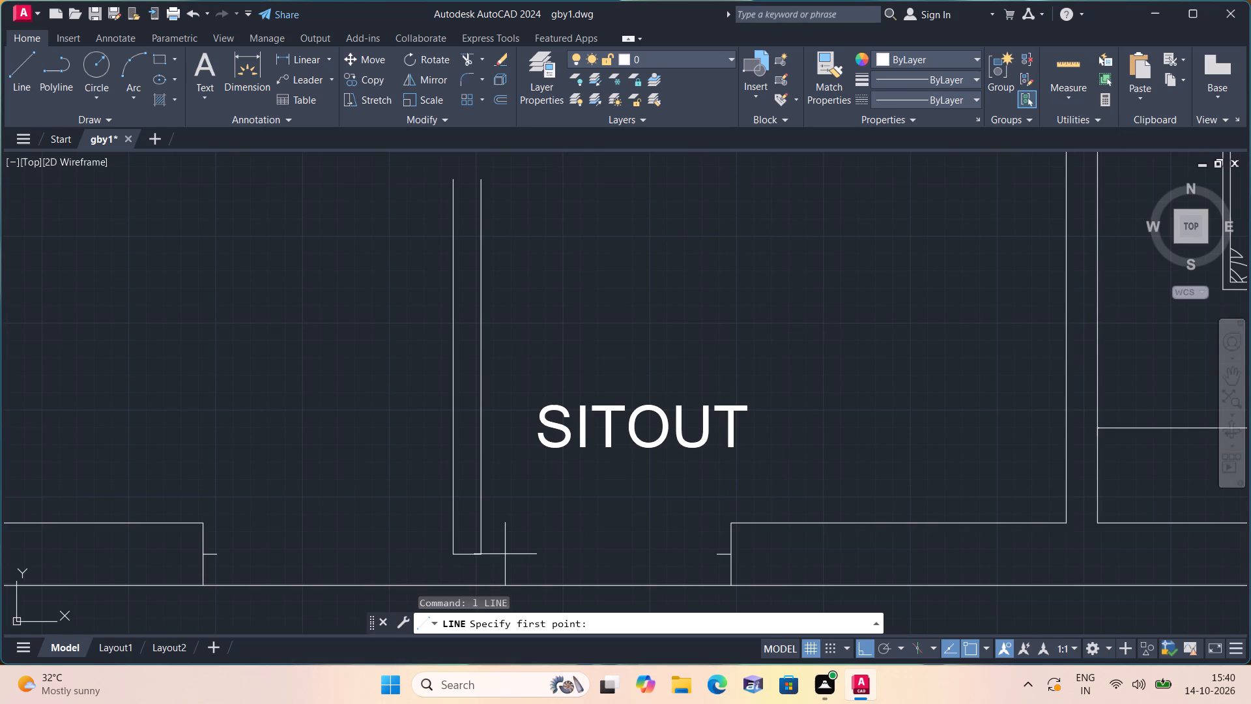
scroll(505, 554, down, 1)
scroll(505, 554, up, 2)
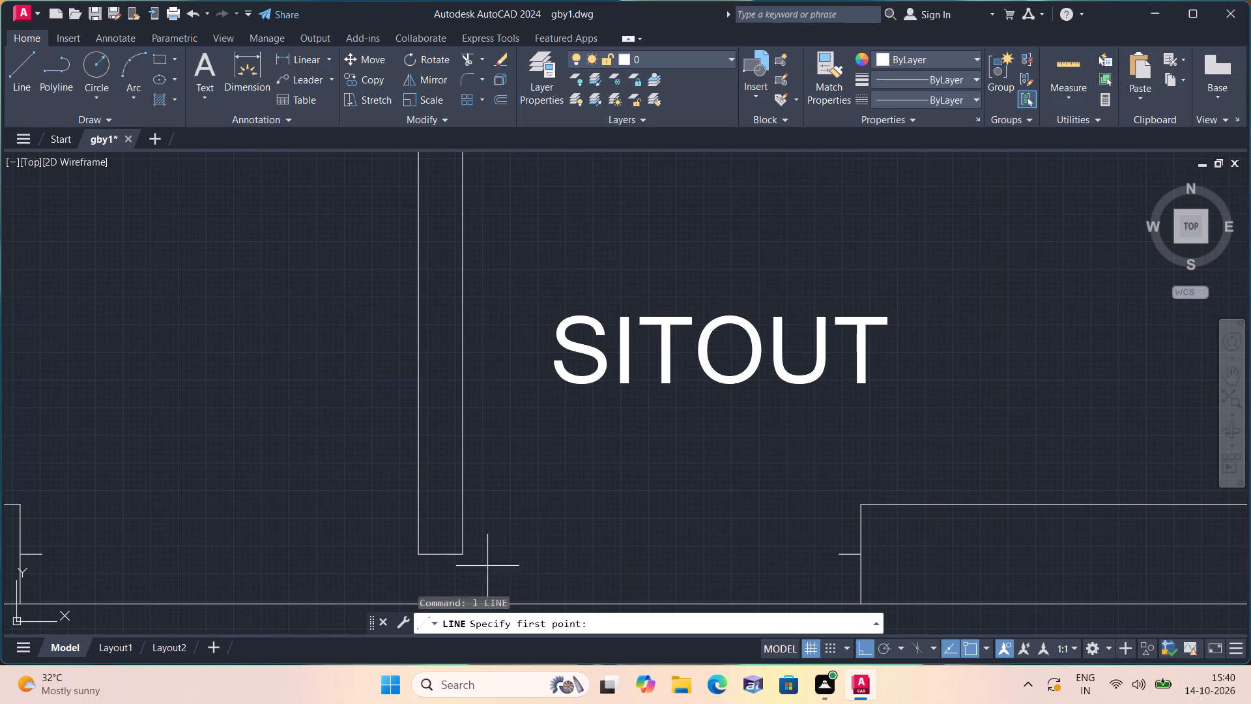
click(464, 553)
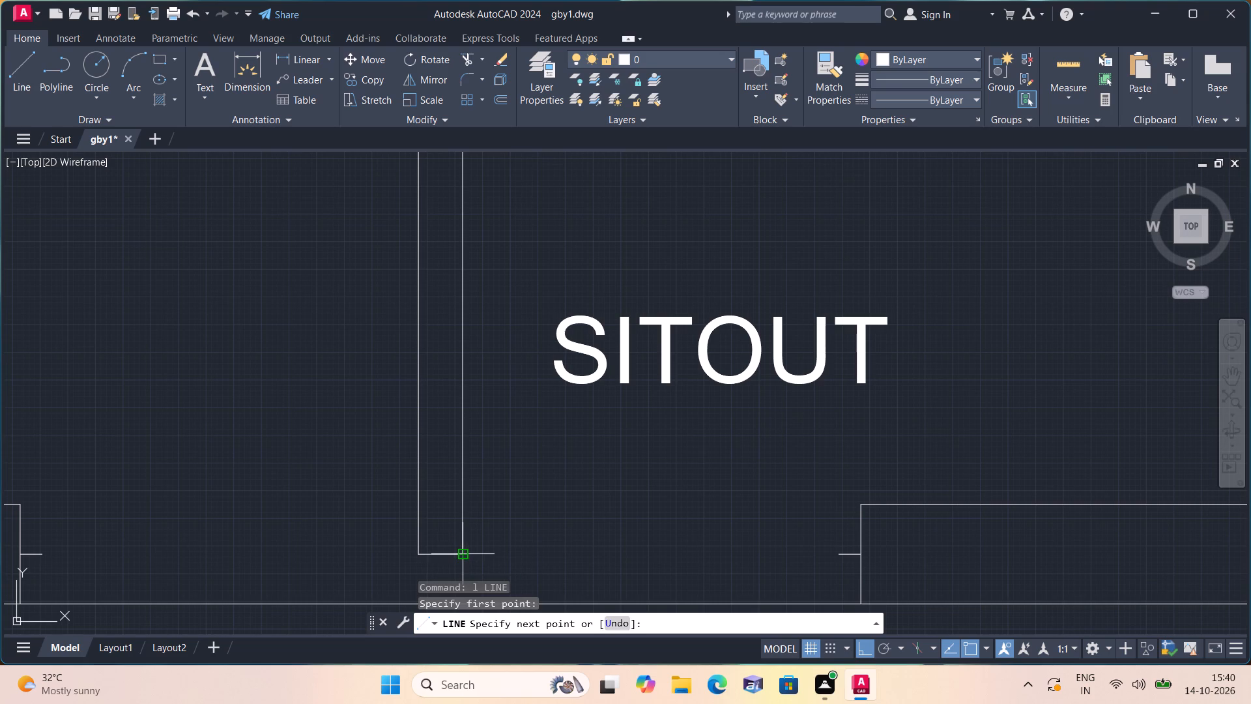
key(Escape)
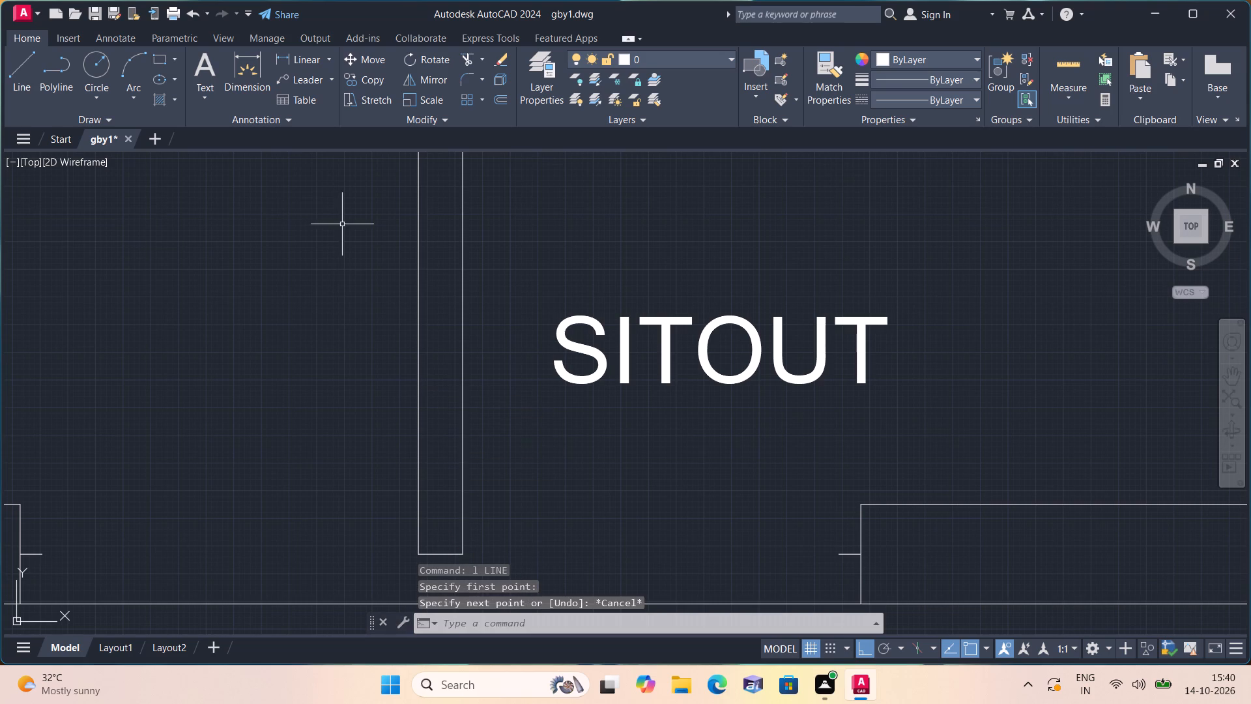
Measure the distance from the divider wall's southeast corner to the 2" line on the east front wall segment.
click(300, 60)
scroll(327, 117, down, 1)
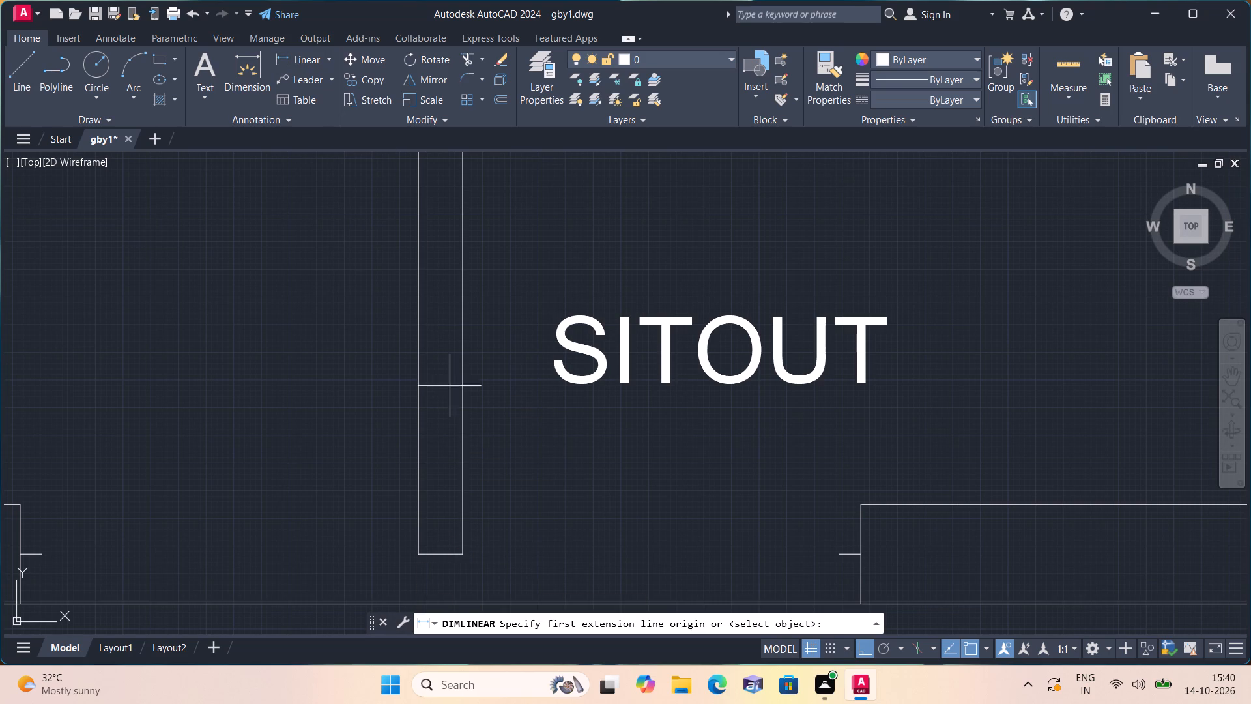
click(468, 554)
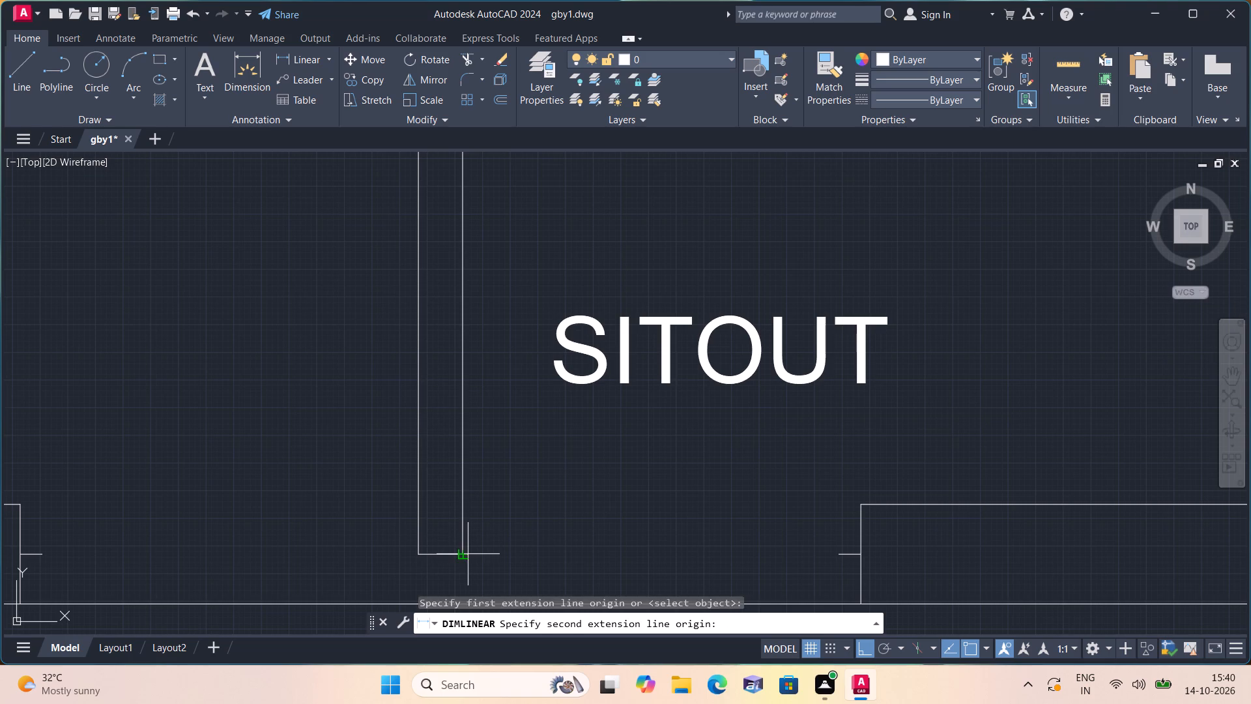
click(837, 555)
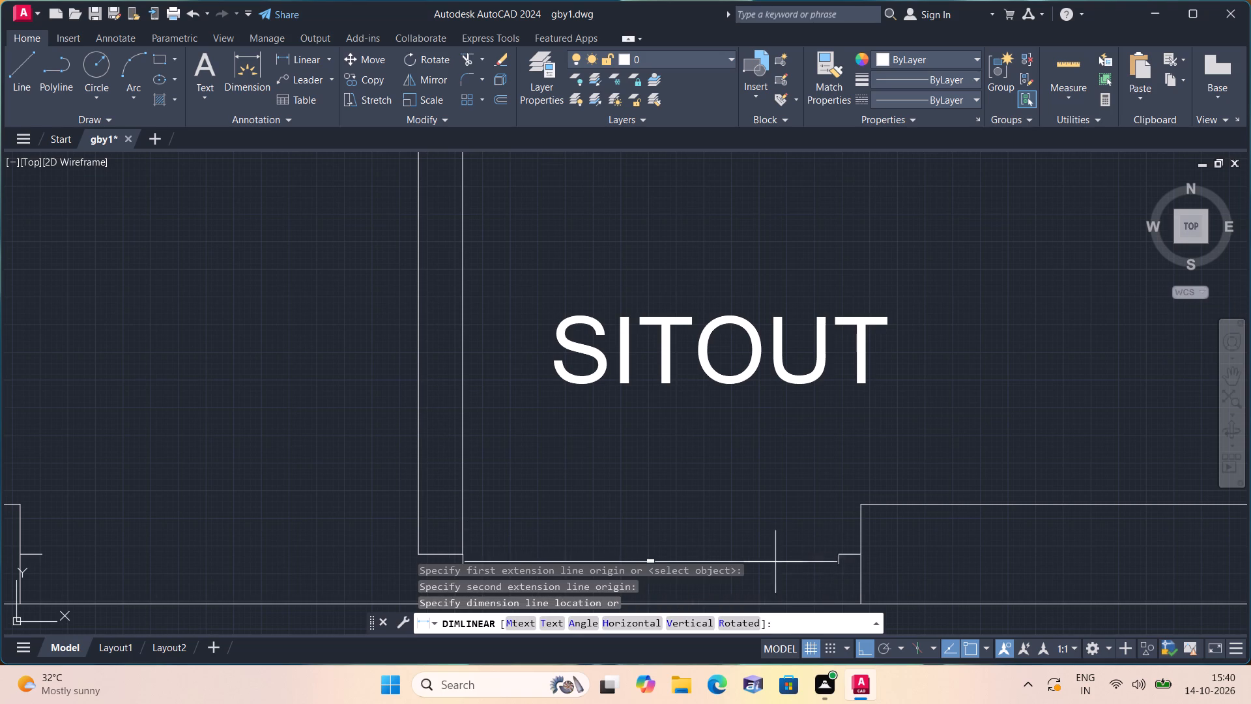
scroll(731, 559, up, 2)
scroll(643, 505, down, 1)
scroll(643, 505, up, 2)
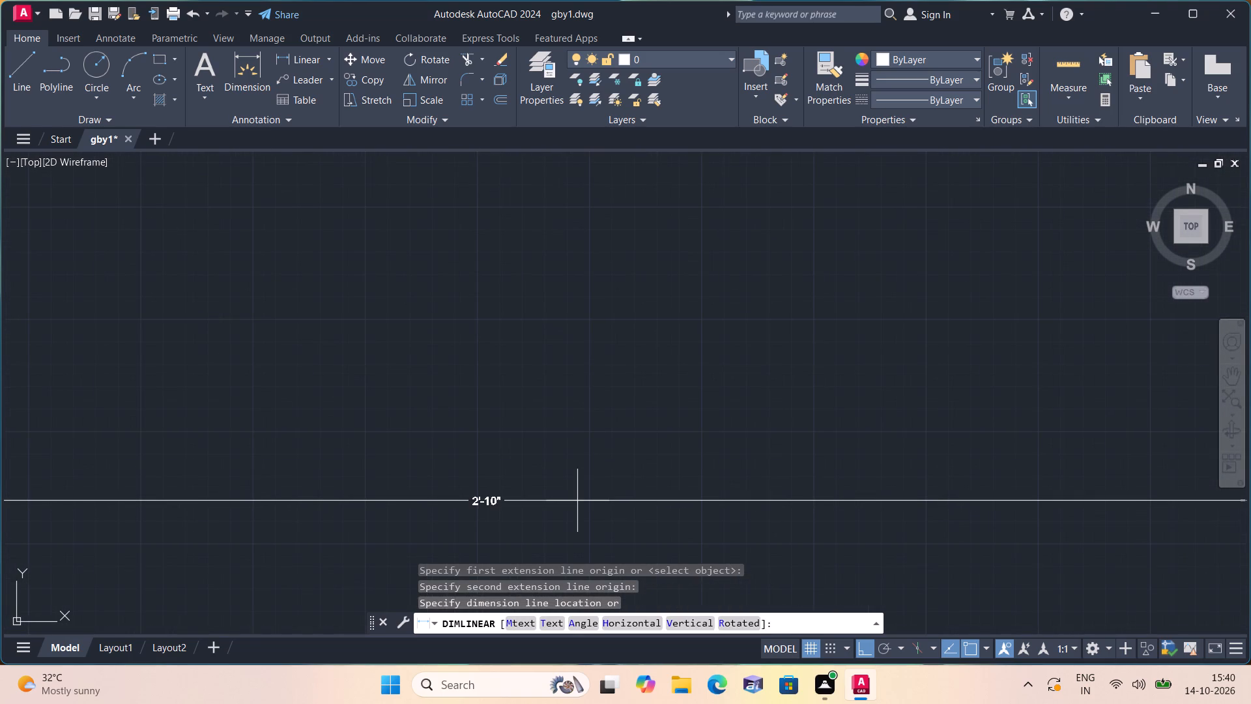
key(Escape)
Draw a 2'10" line north from the divider wall's southeast corner and continue it with a short horizontal line eastward.
scroll(577, 501, down, 4)
scroll(543, 471, up, 1)
middle_drag(541, 471, 742, 527)
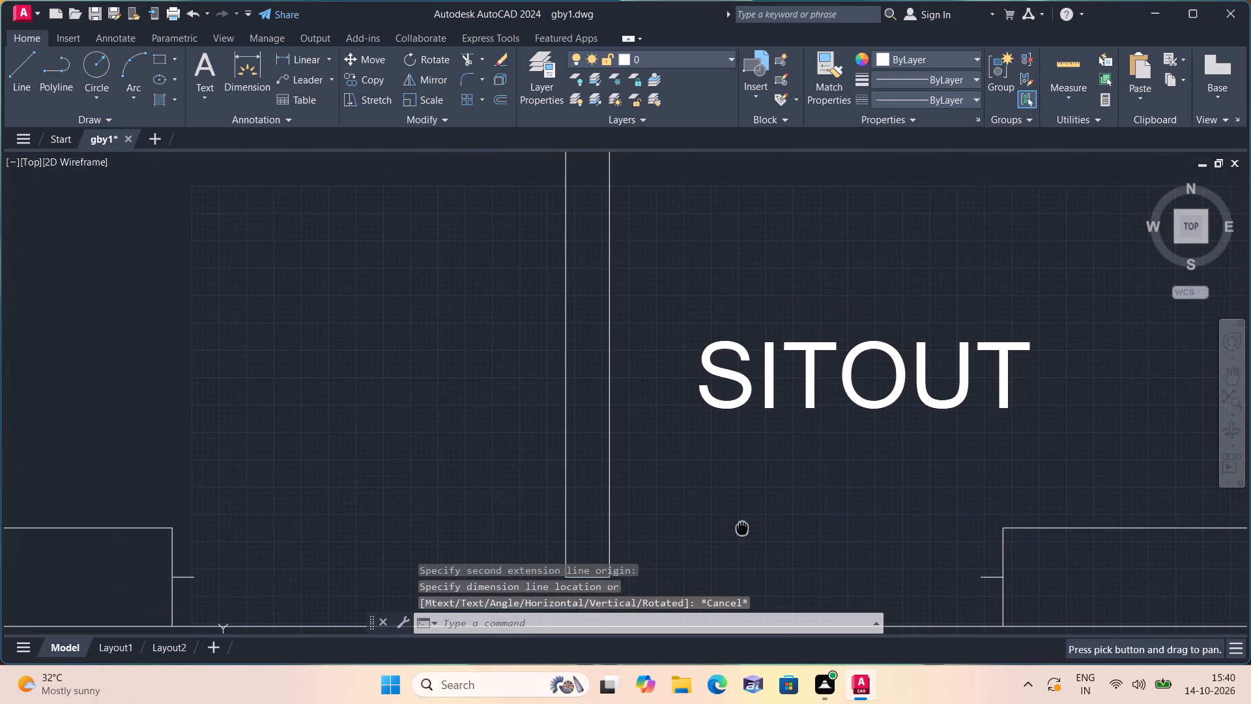
key(l)
key(space)
middle_drag(655, 536, 654, 453)
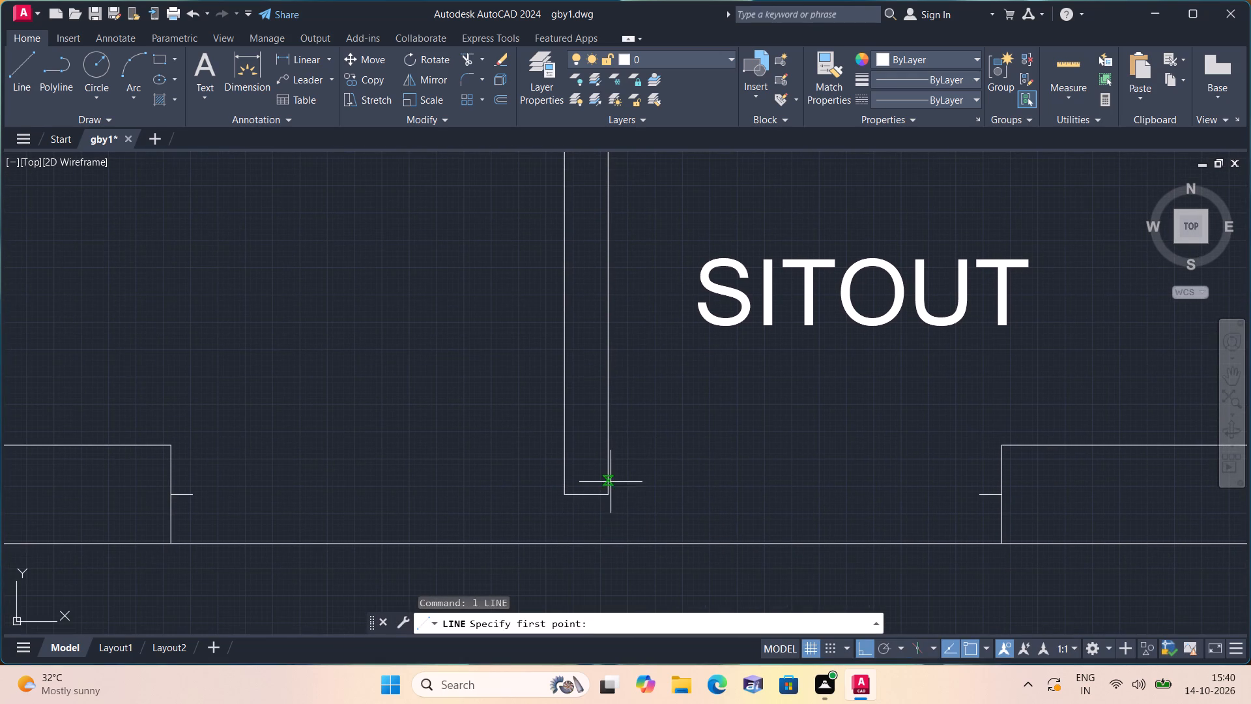
click(610, 494)
text(2'10")
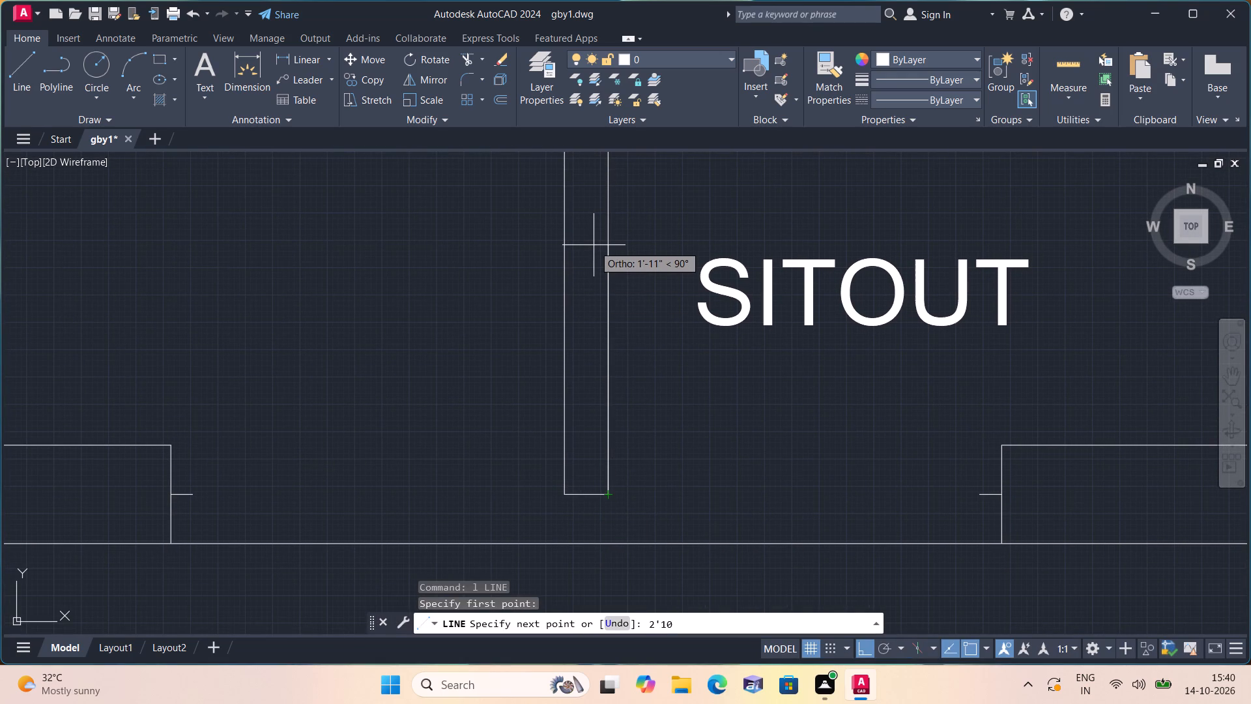
key(space)
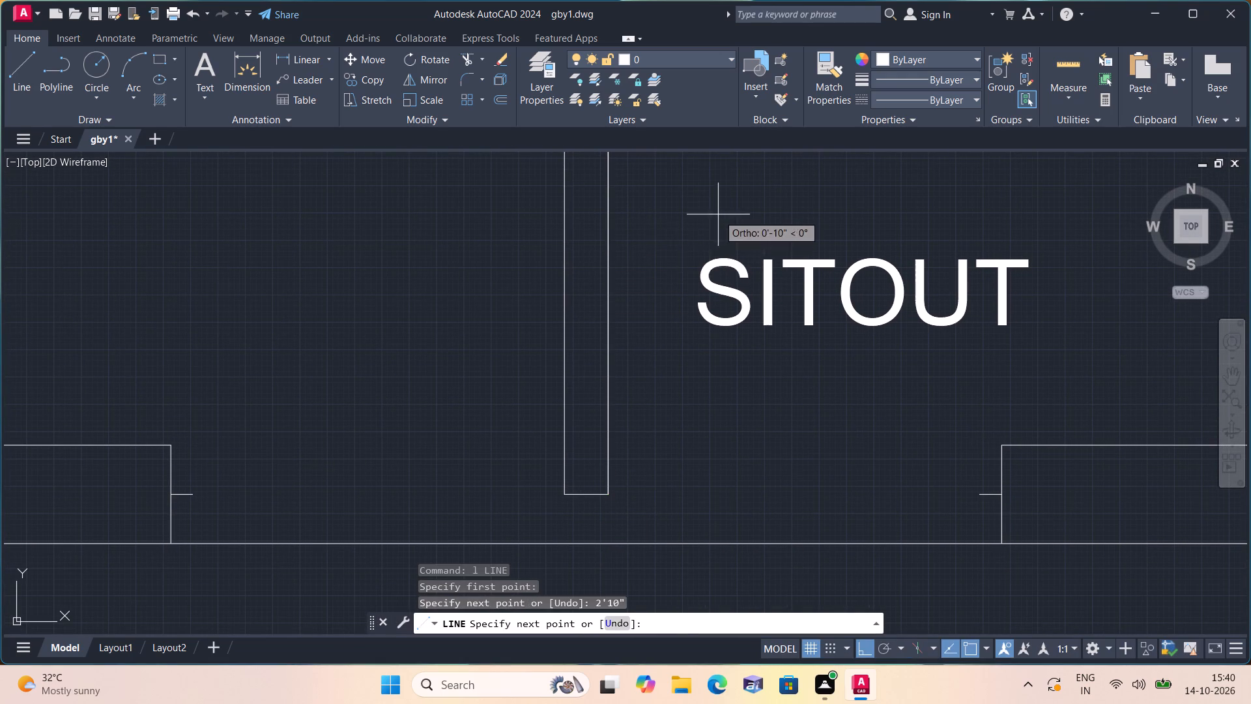
scroll(717, 220, down, 1)
middle_drag(717, 227, 732, 355)
click(755, 298)
key(Escape)
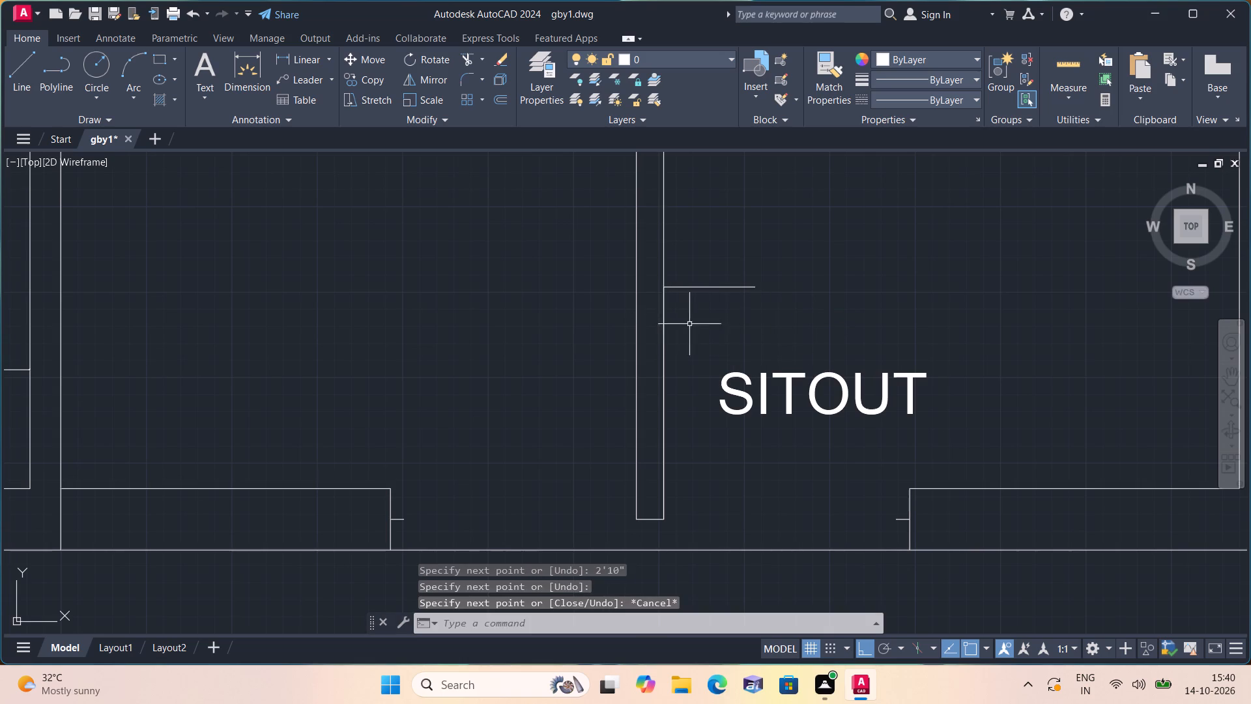
Trim the divider wall's east line above the short horizontal line.
middle_drag(697, 331, 718, 355)
text(trim)
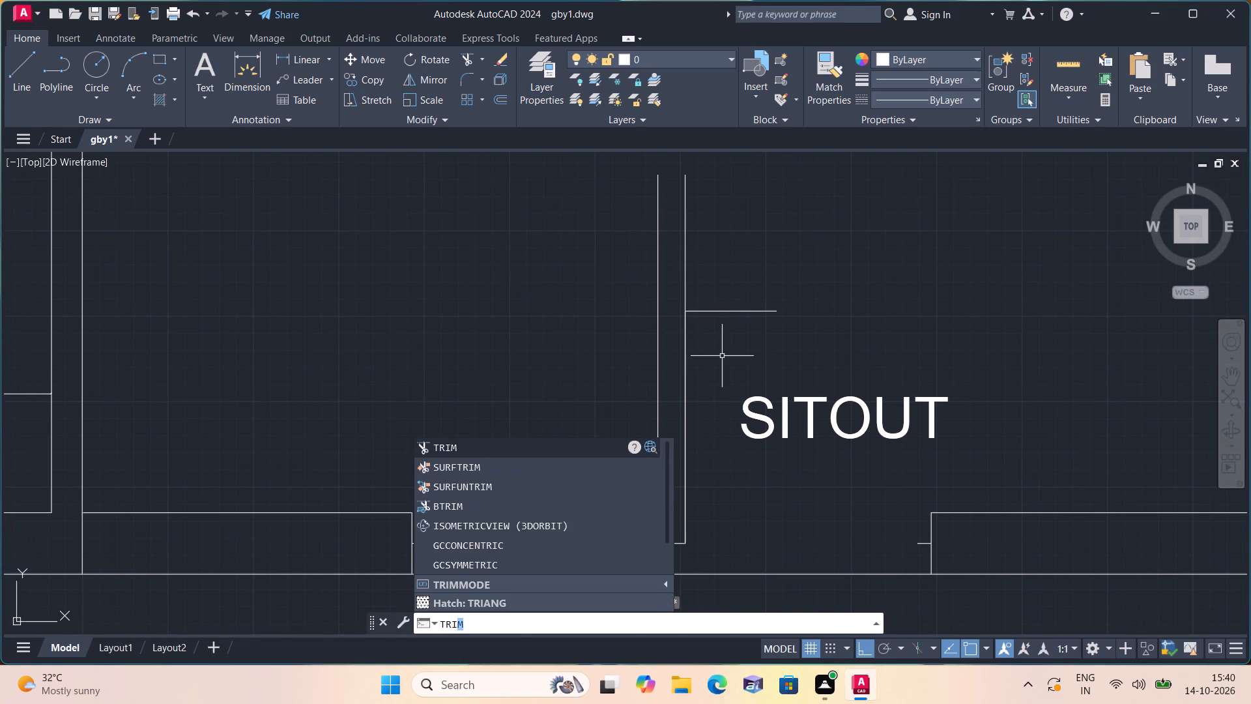
key(space)
click(687, 276)
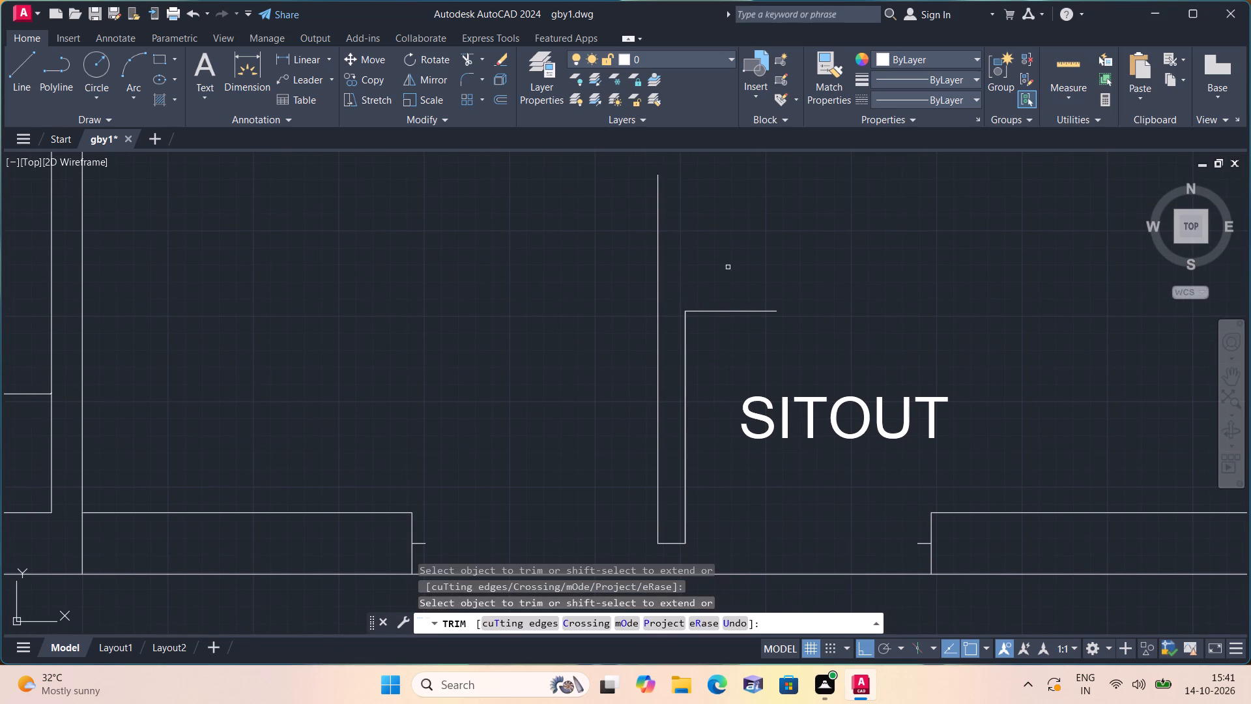
key(Escape)
Delete the short horizontal line at the upper end of the 2'10" line.
click(728, 308)
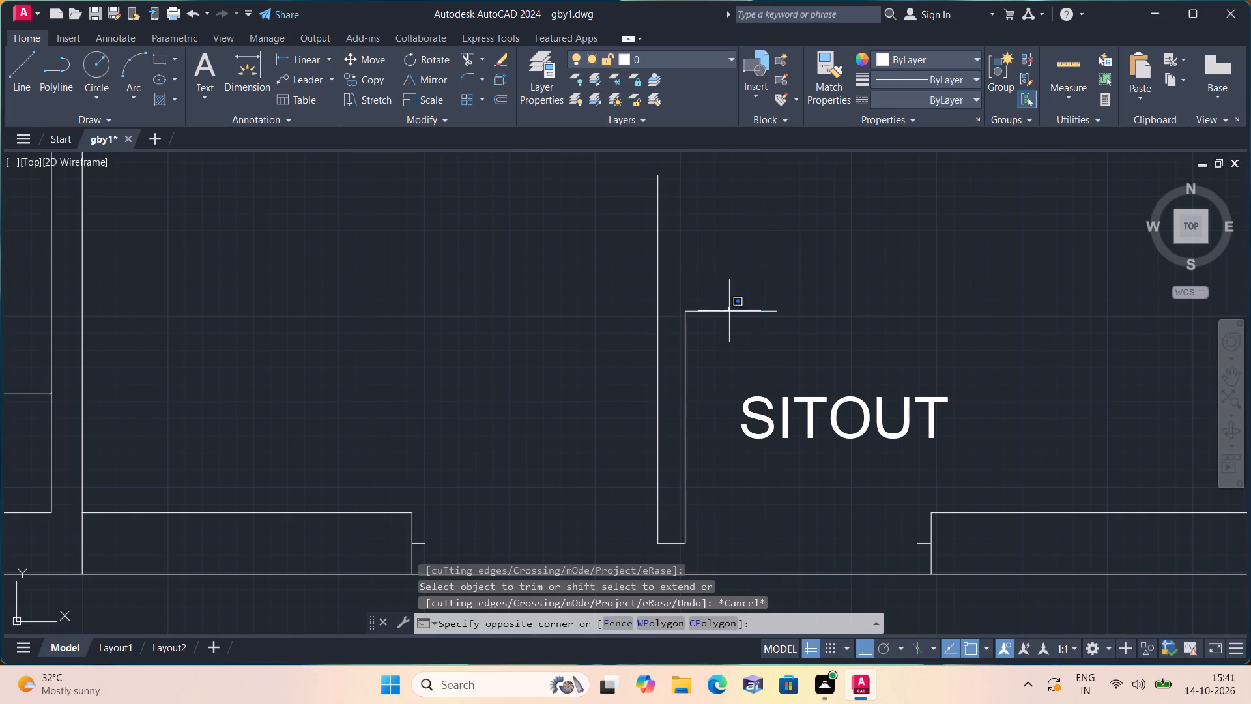
click(731, 317)
click(730, 310)
key(Delete)
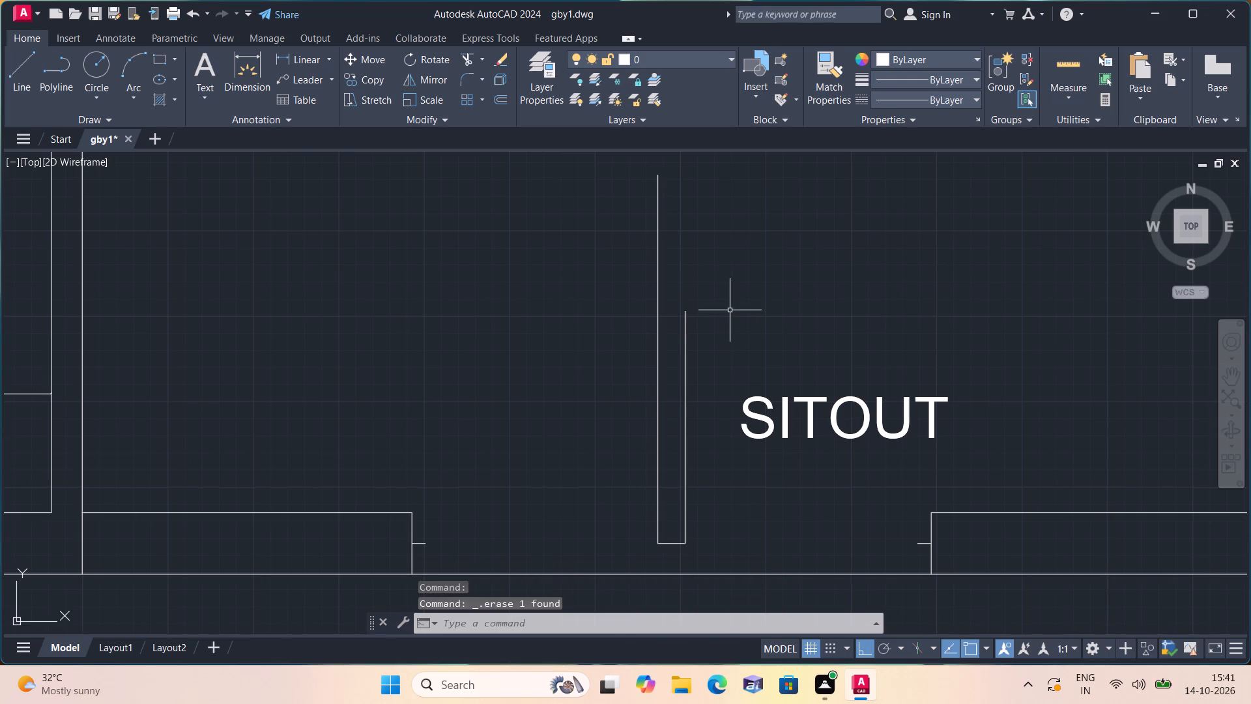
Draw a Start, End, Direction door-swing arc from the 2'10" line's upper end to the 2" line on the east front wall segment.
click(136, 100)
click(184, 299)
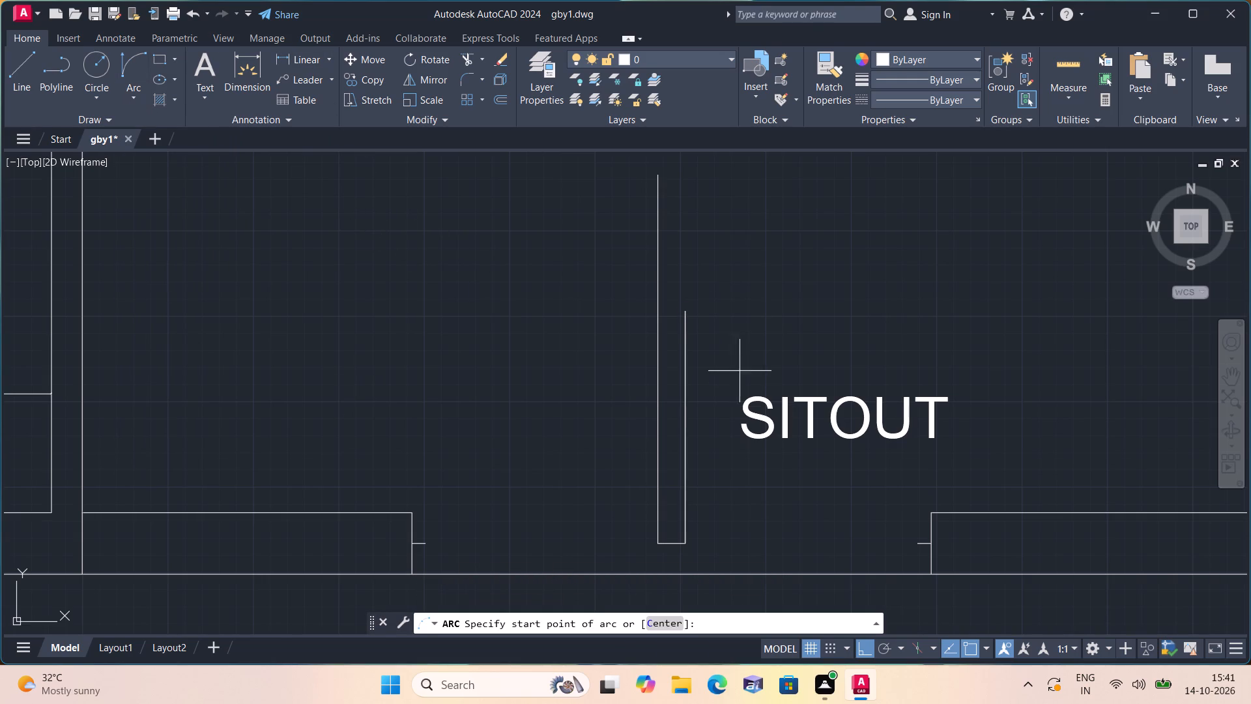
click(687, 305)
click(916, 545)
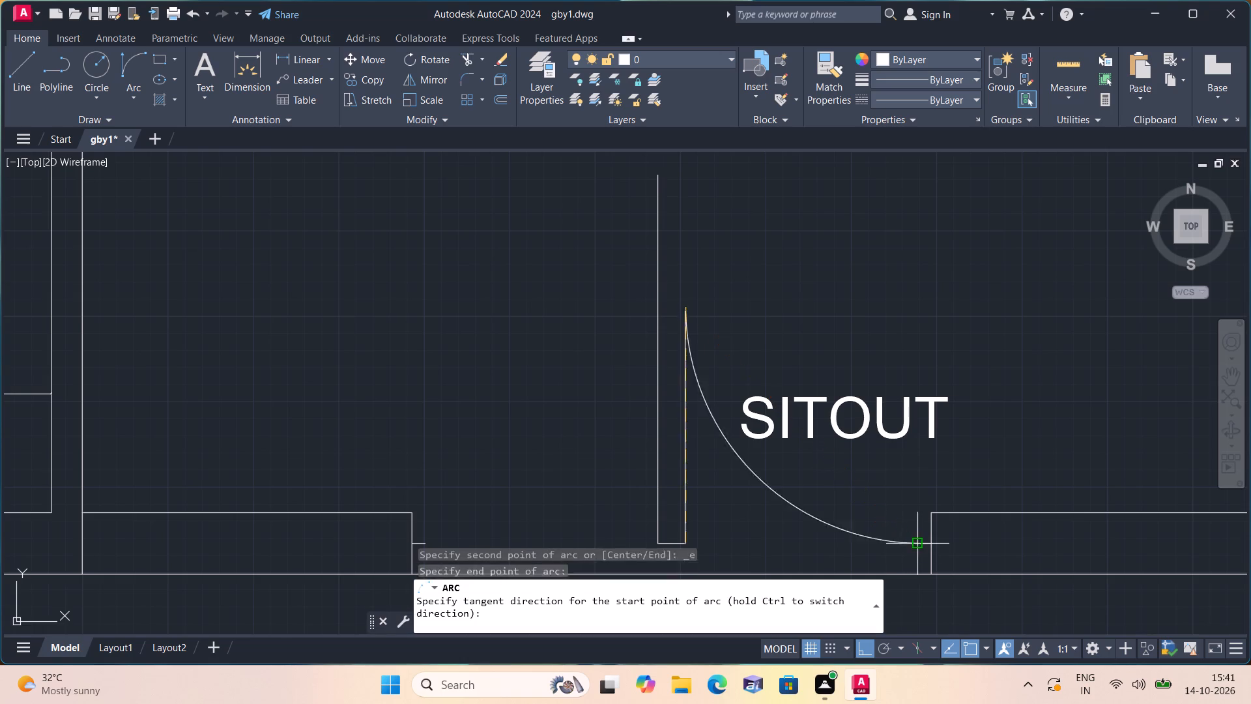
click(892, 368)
Move the SITOUT label about 2'-9" straight north, clear of the door swing.
click(850, 423)
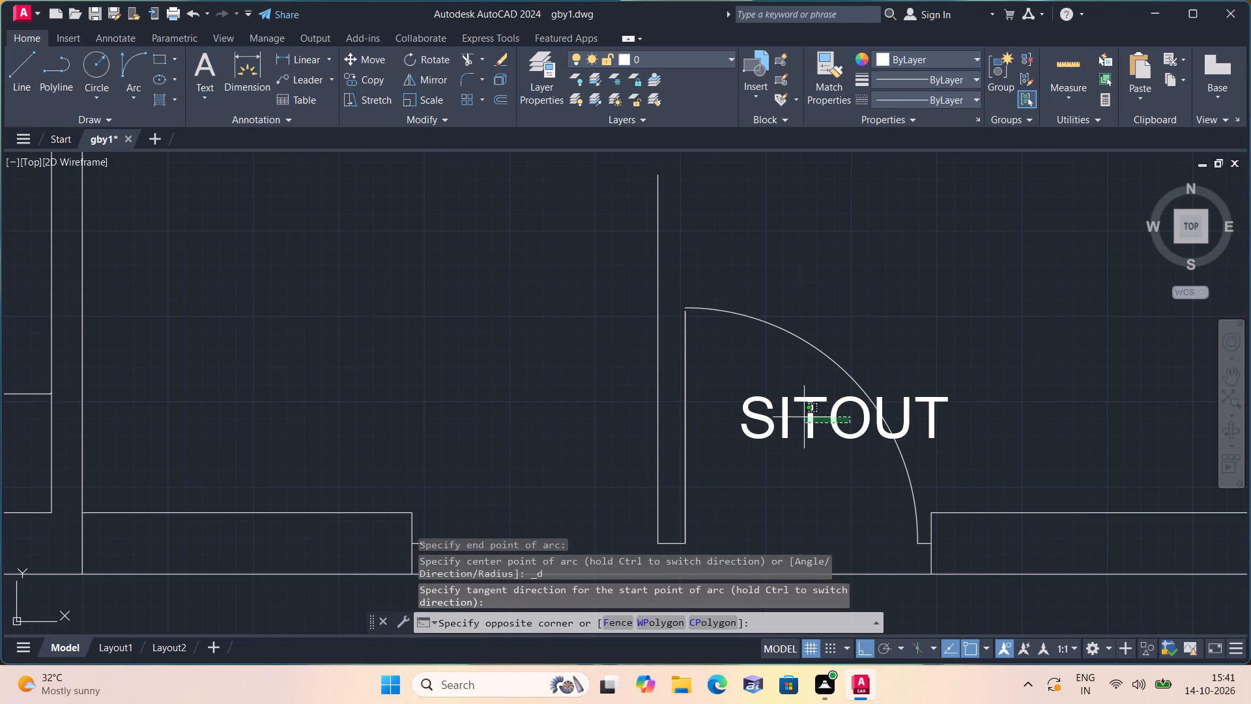
click(784, 408)
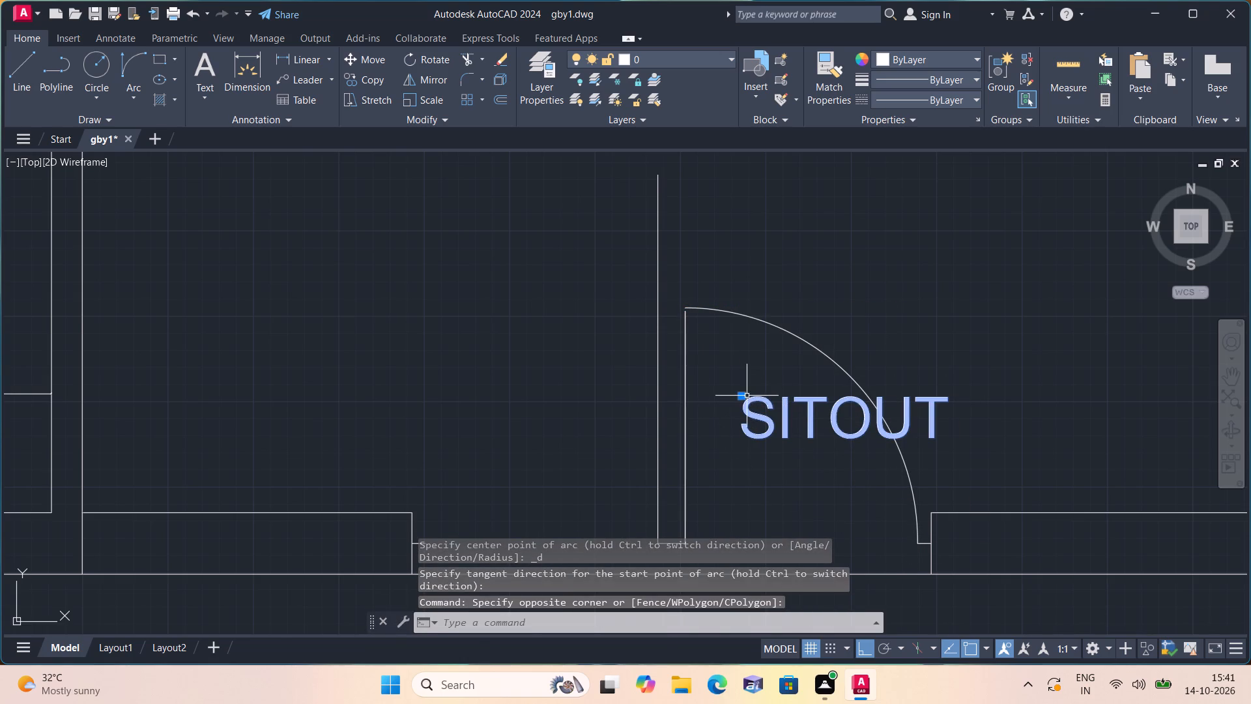
click(745, 394)
middle_drag(742, 299, 764, 468)
scroll(741, 299, down, 1)
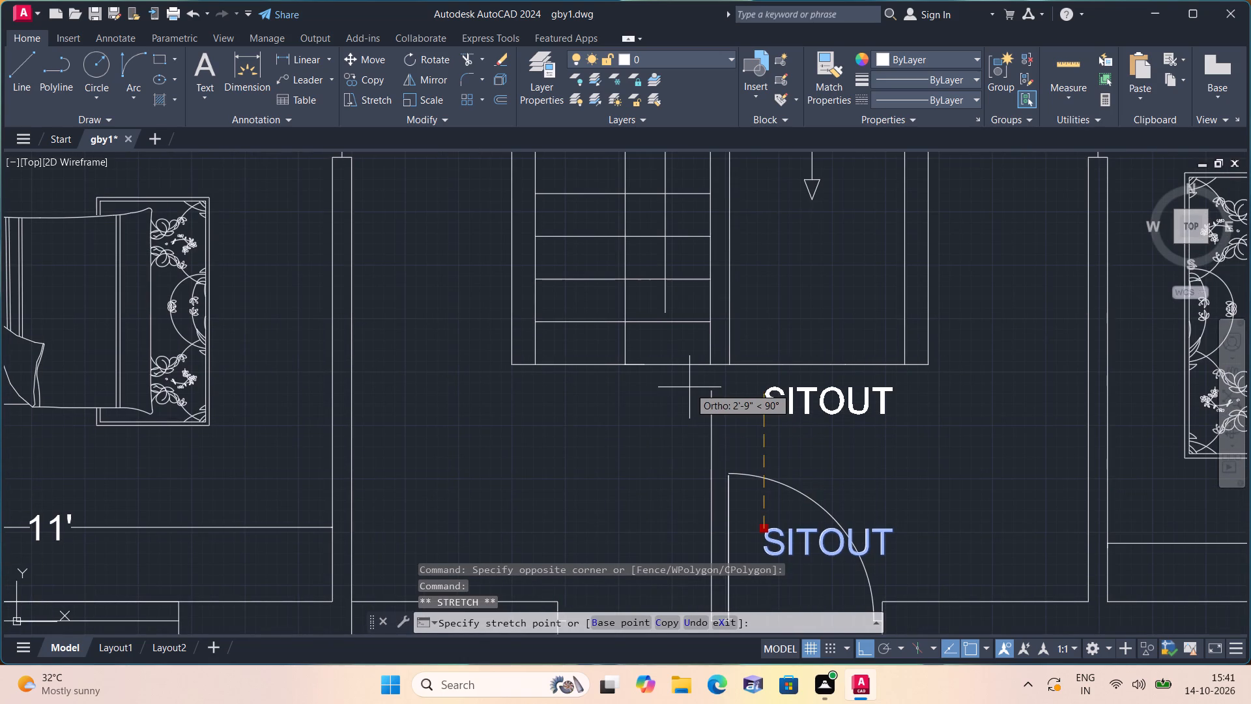
click(689, 387)
key(Escape)
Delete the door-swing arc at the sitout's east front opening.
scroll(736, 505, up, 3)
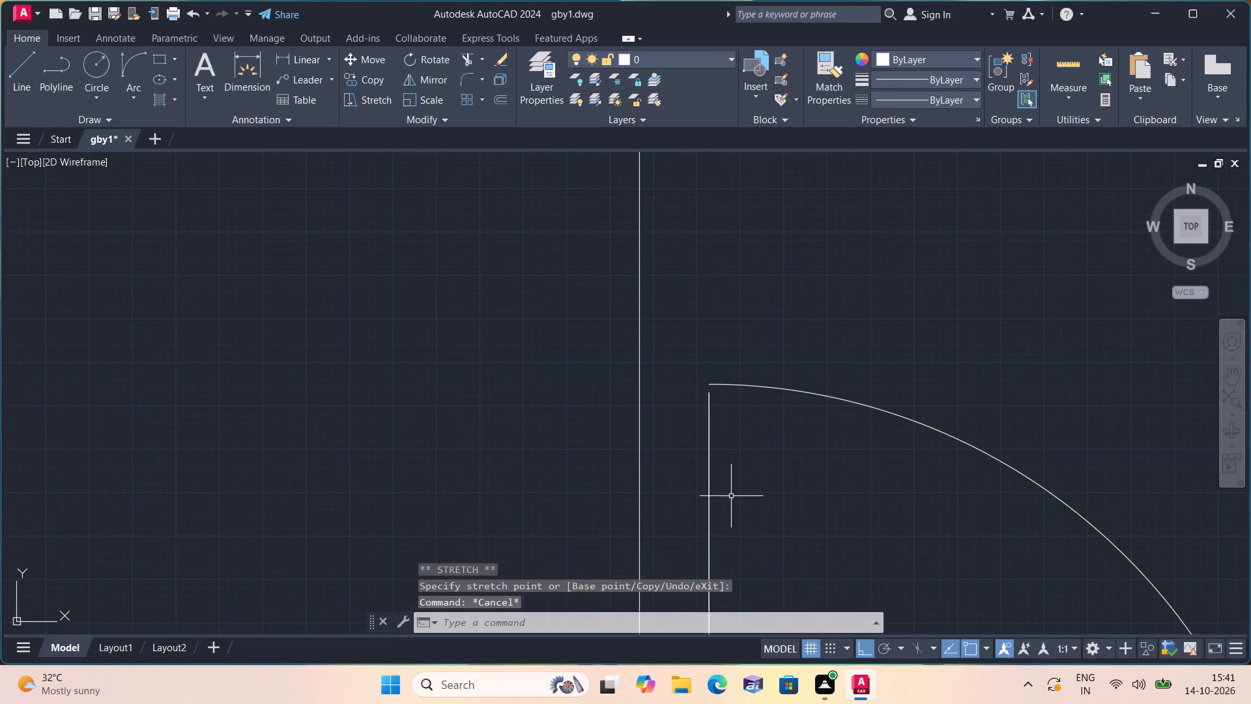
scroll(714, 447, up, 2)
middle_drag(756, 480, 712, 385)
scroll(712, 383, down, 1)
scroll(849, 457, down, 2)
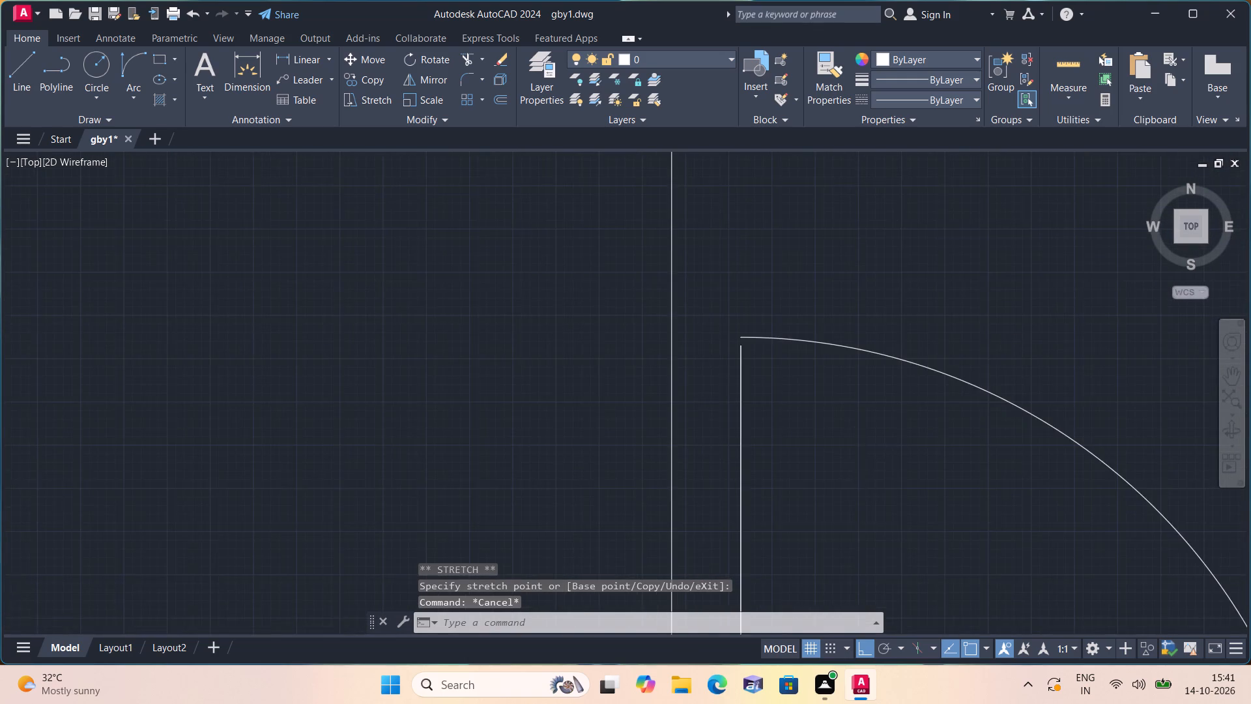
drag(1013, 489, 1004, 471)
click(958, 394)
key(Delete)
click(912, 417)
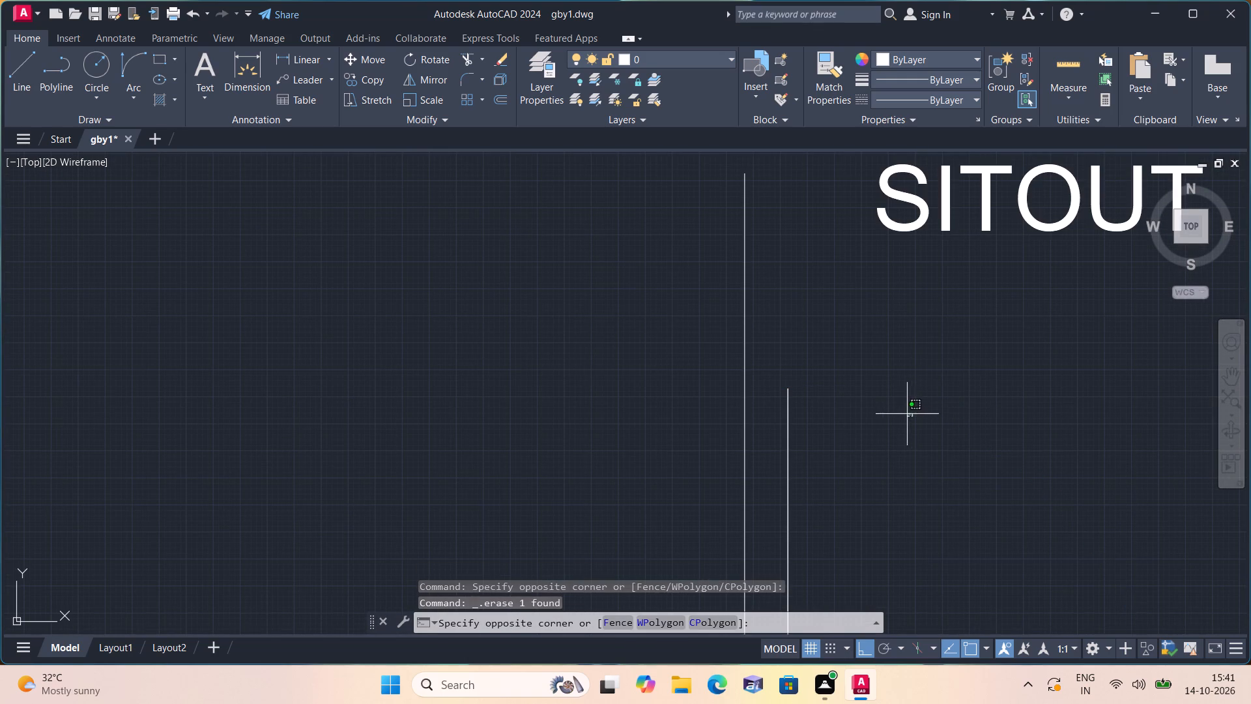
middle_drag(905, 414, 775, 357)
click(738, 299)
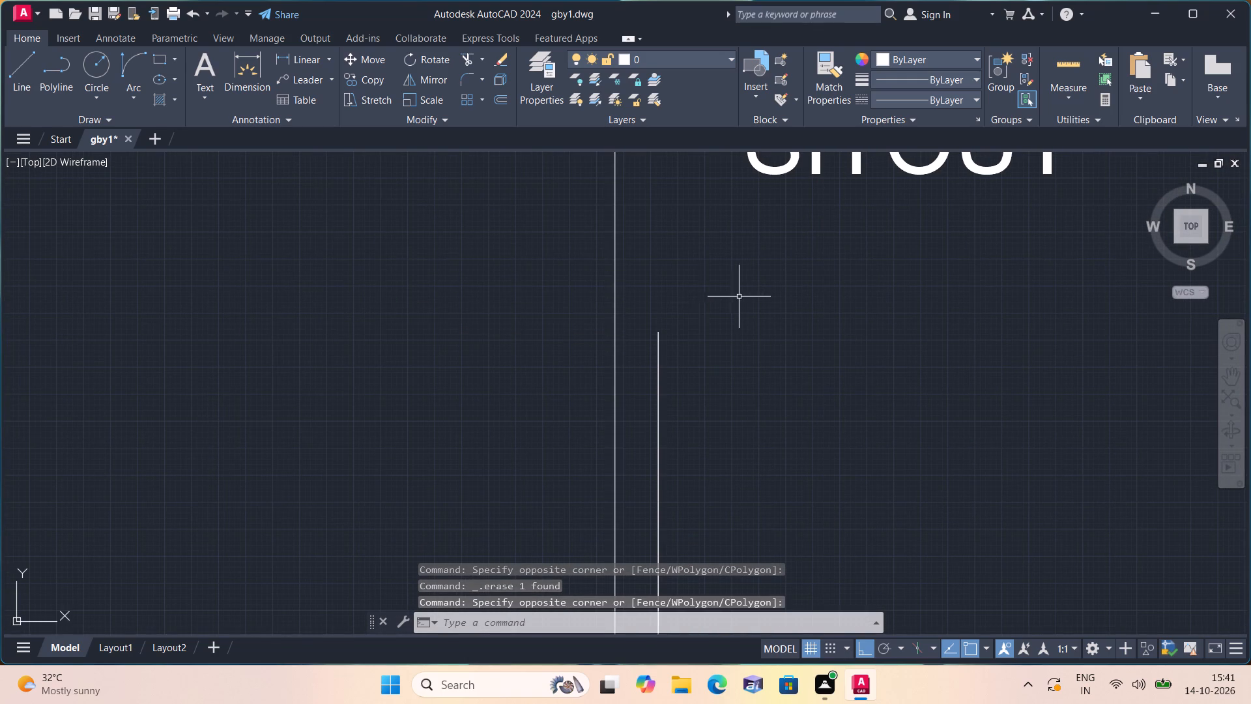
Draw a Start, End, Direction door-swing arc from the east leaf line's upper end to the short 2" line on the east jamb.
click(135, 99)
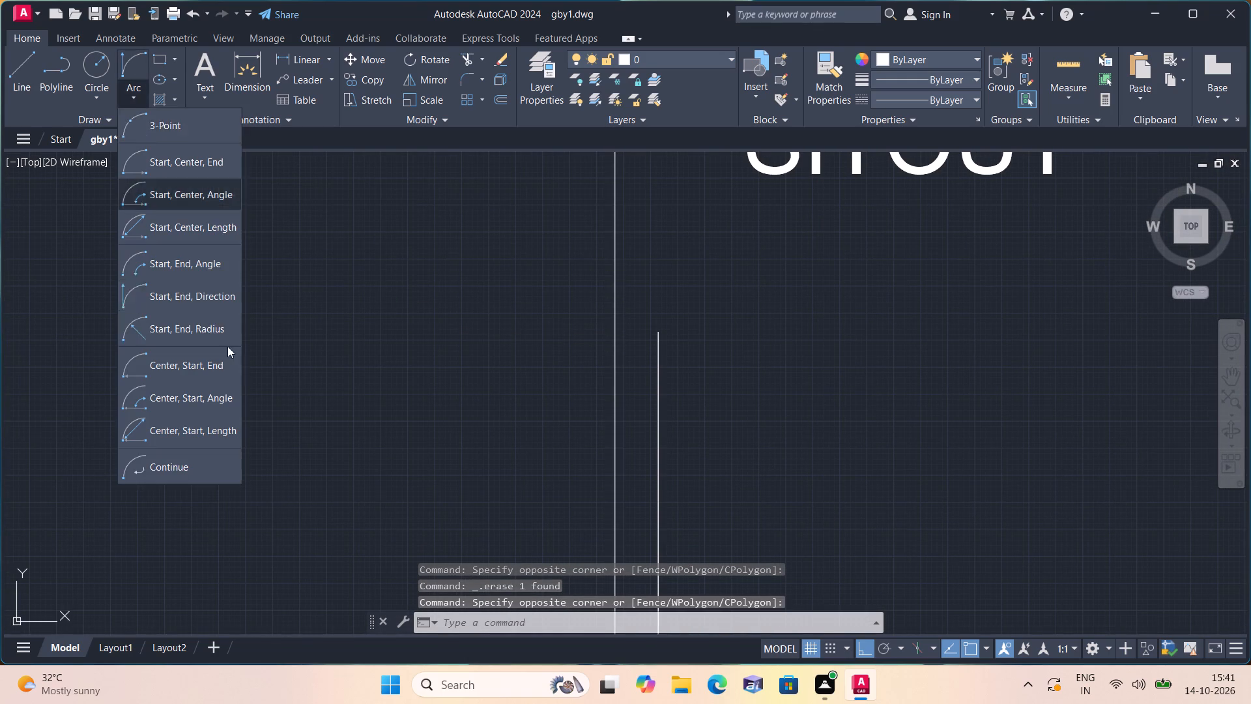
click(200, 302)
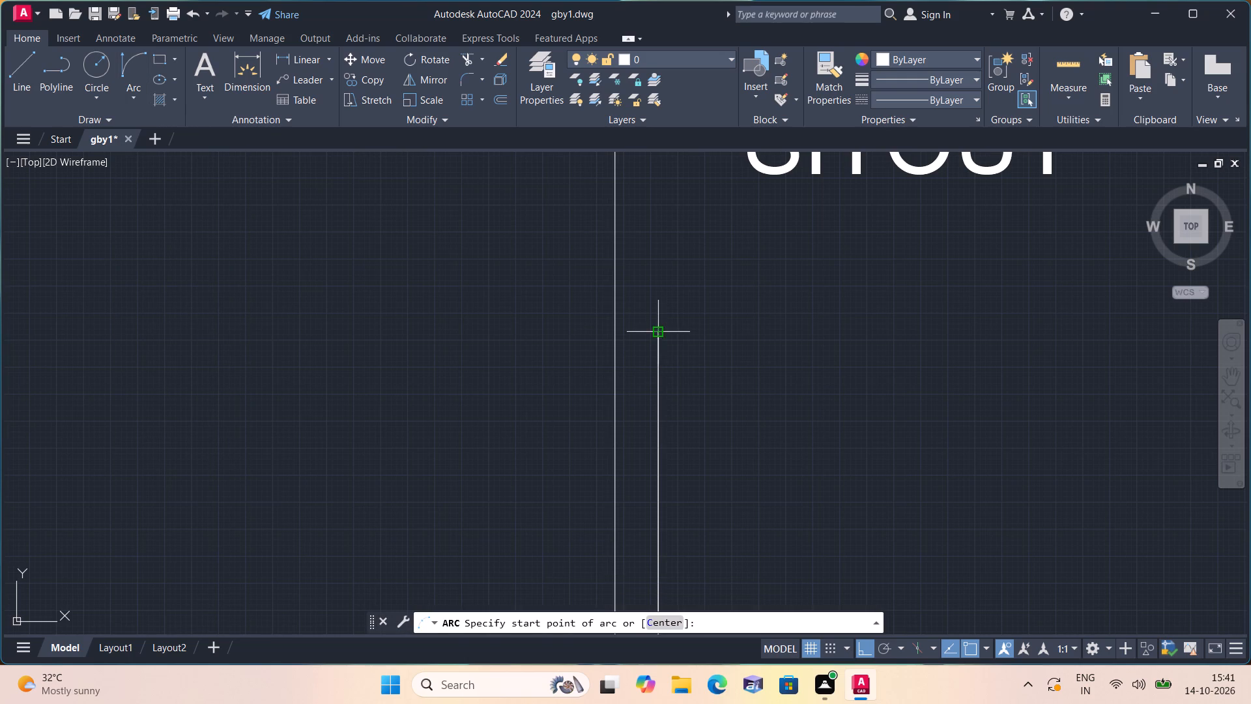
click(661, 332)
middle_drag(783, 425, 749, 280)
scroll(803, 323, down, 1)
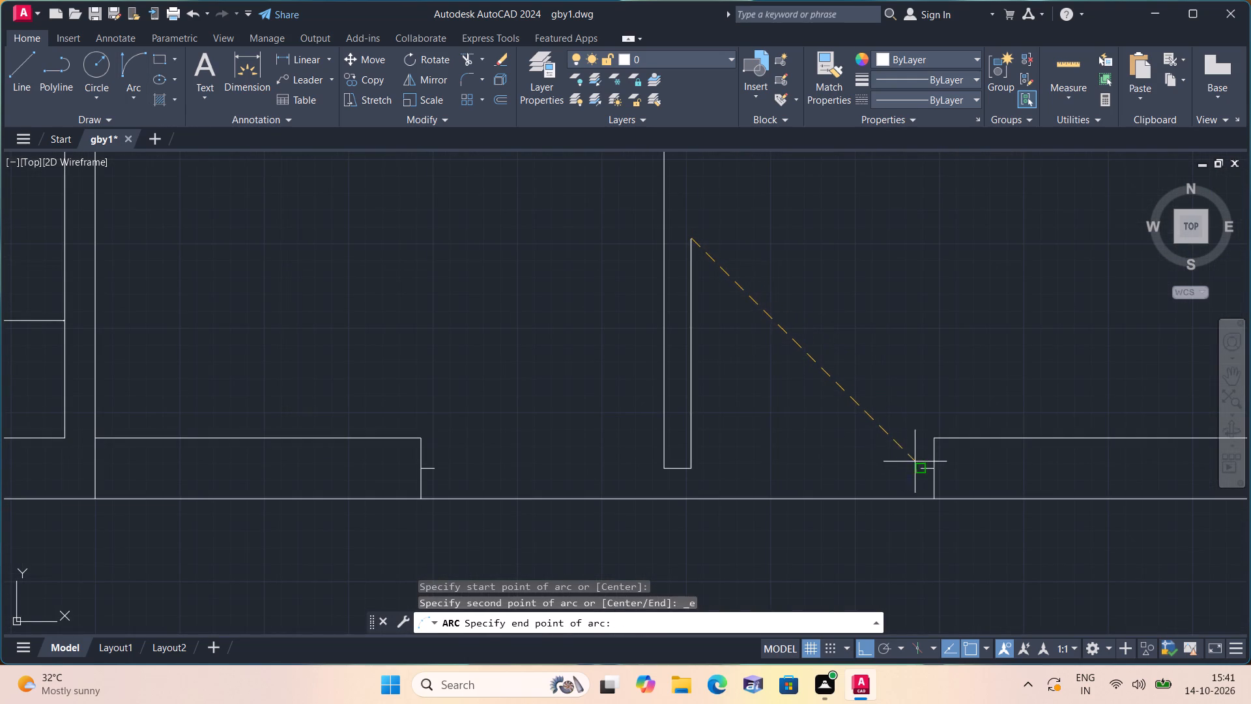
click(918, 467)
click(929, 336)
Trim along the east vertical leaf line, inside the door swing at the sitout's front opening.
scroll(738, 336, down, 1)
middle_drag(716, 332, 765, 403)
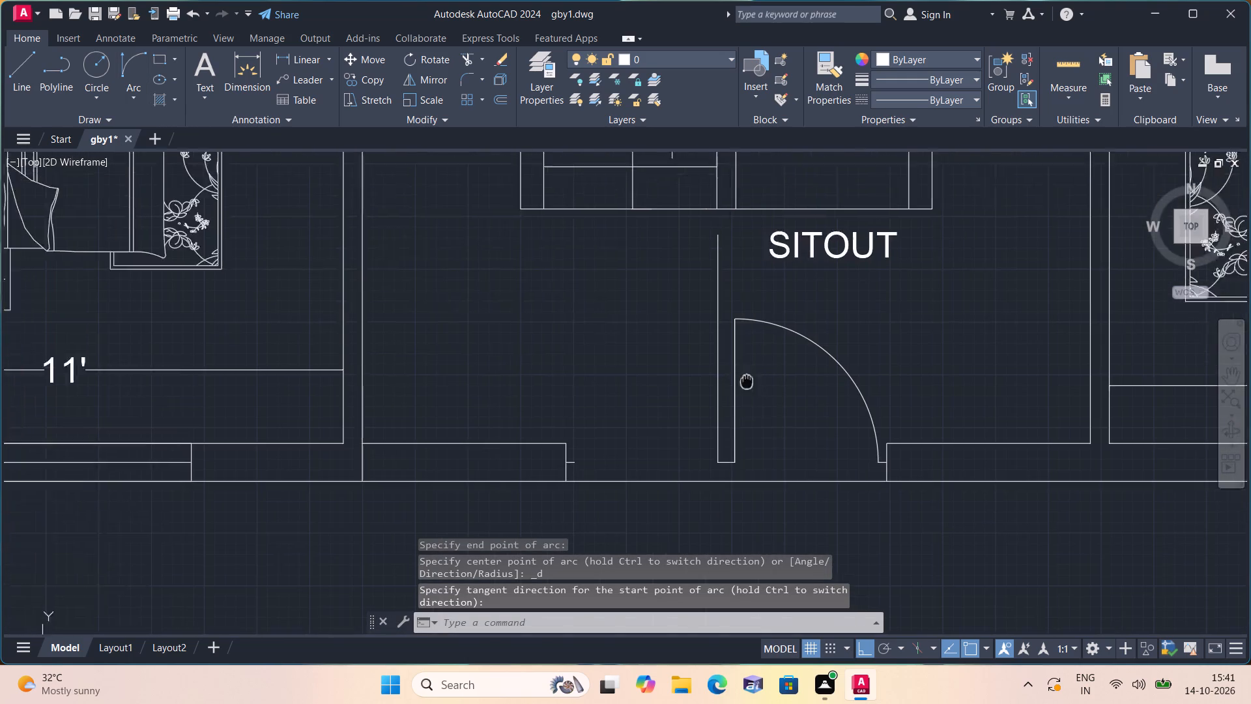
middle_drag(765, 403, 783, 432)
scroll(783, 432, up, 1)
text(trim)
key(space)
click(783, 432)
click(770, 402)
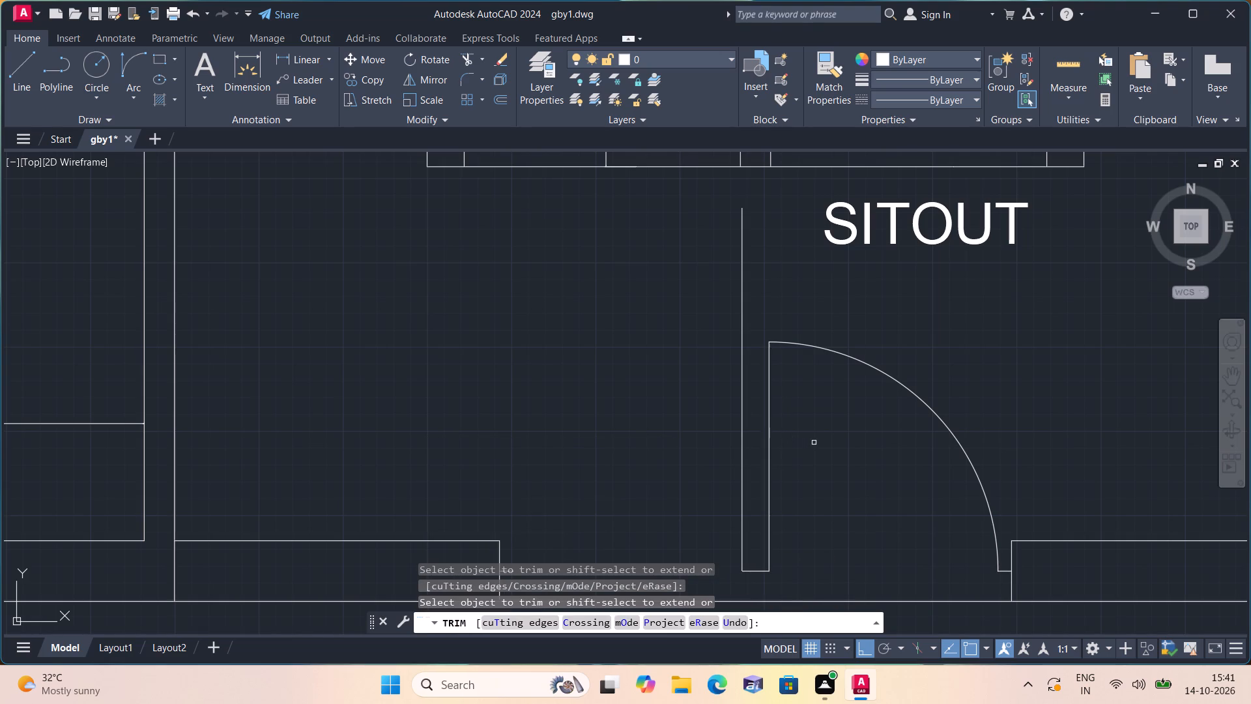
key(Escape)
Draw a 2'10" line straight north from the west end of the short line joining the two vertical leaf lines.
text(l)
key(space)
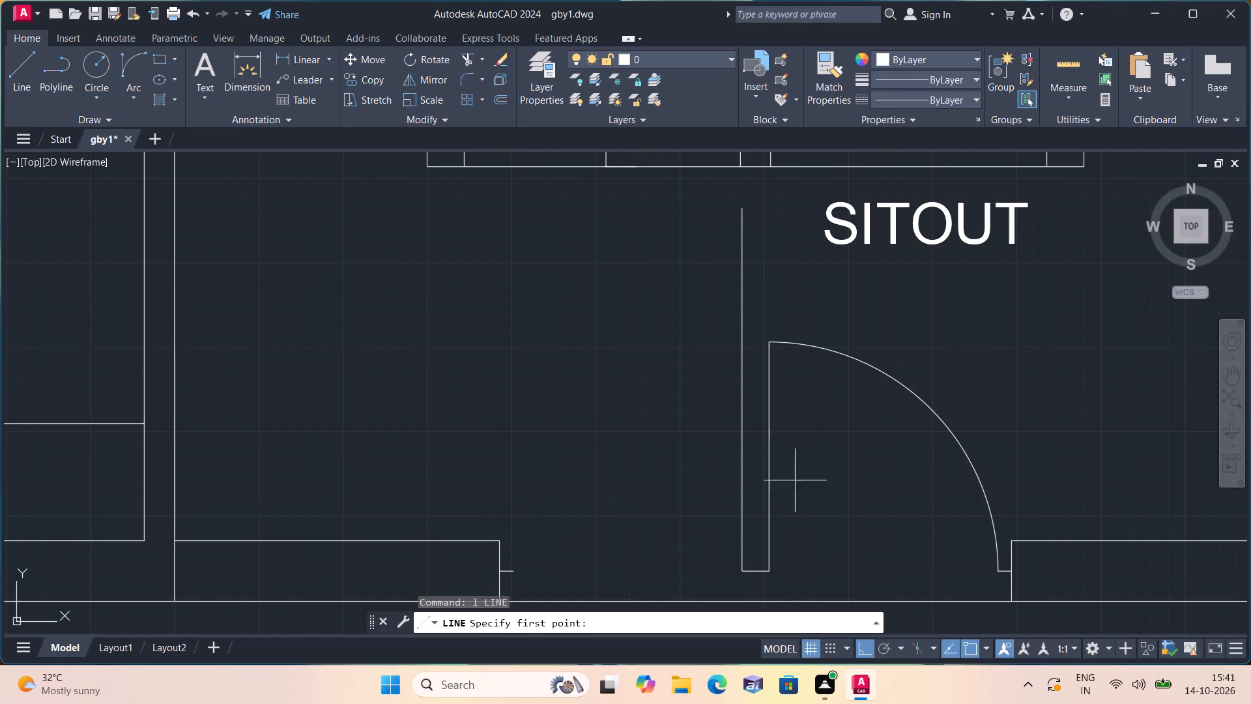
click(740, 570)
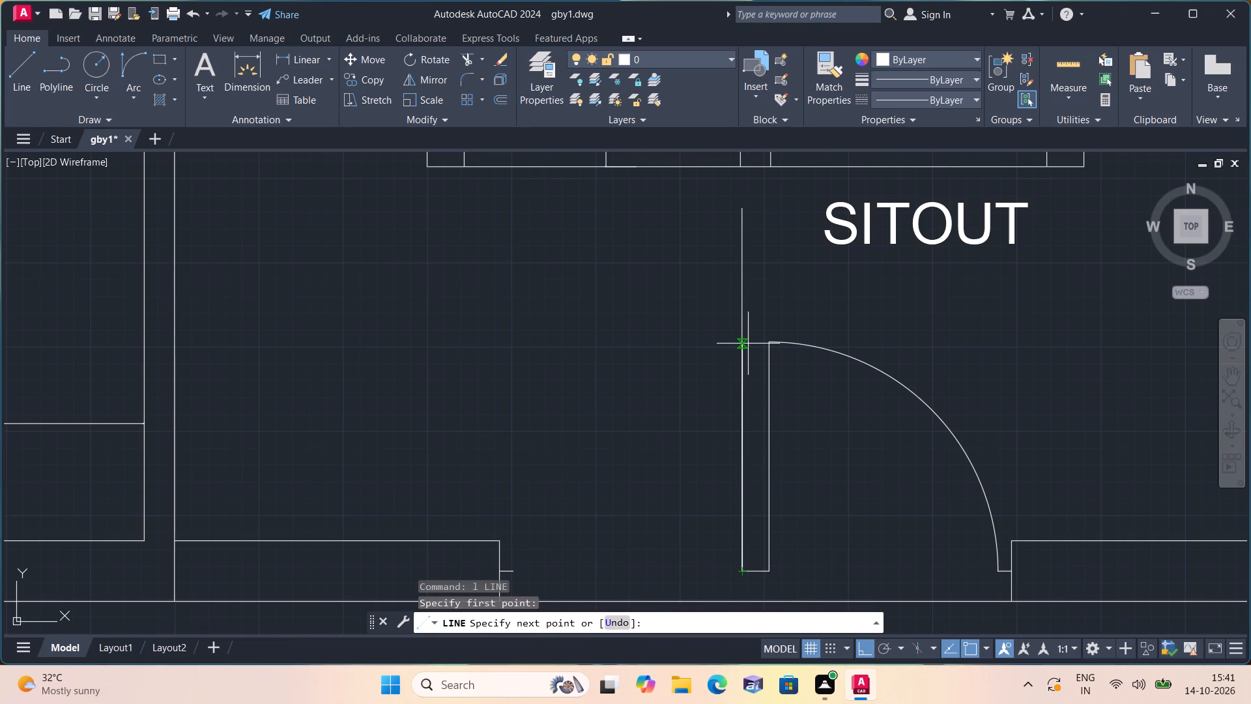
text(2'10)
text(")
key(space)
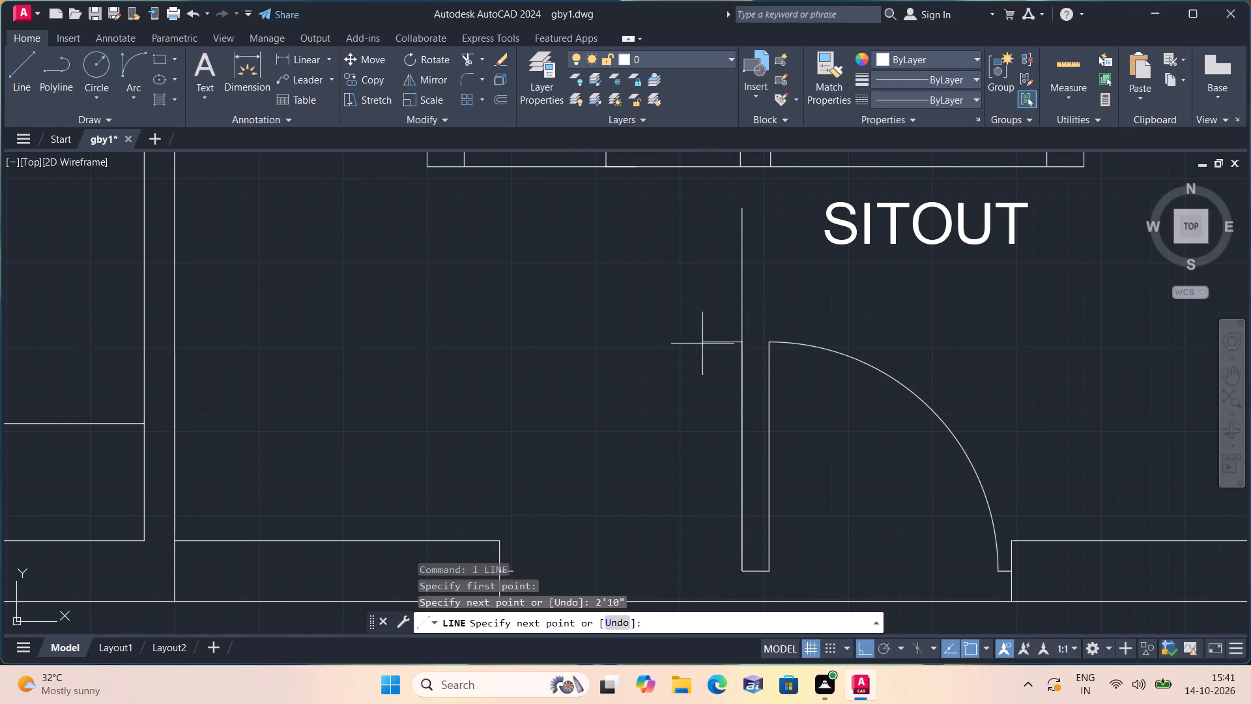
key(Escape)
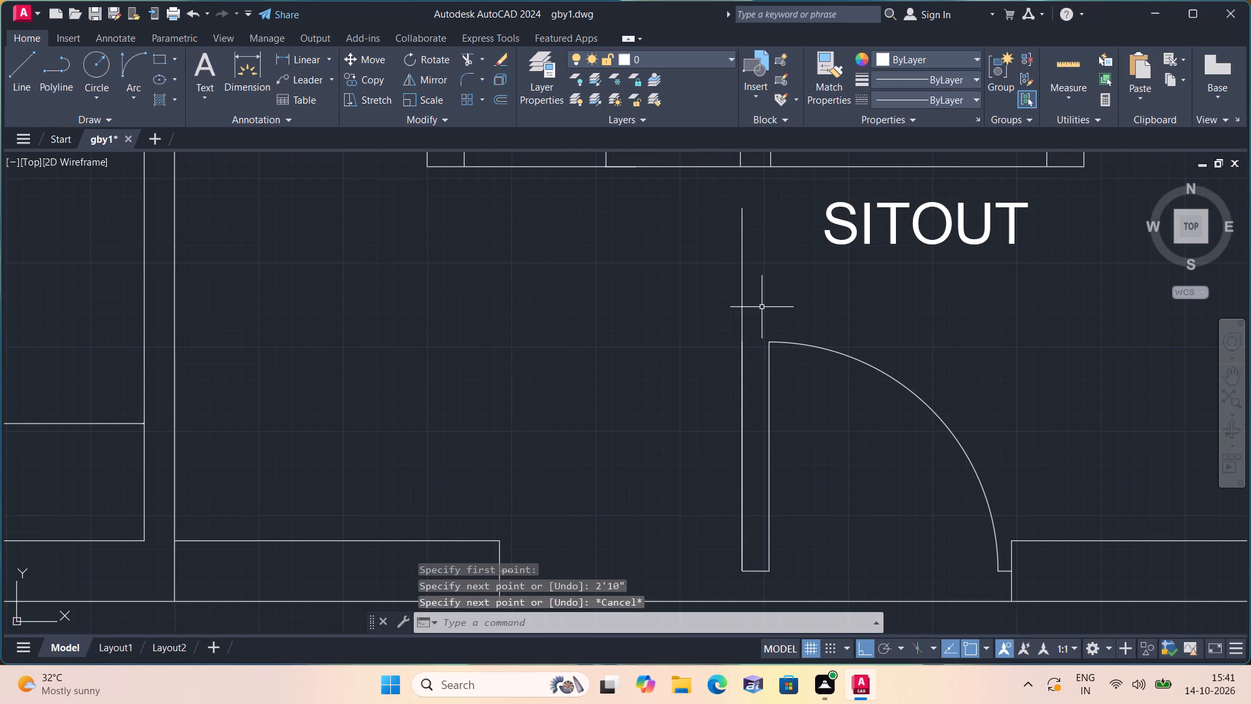
Trim off the part of the west vertical line that extends north beyond the 2'10" length.
text(trim)
key(space)
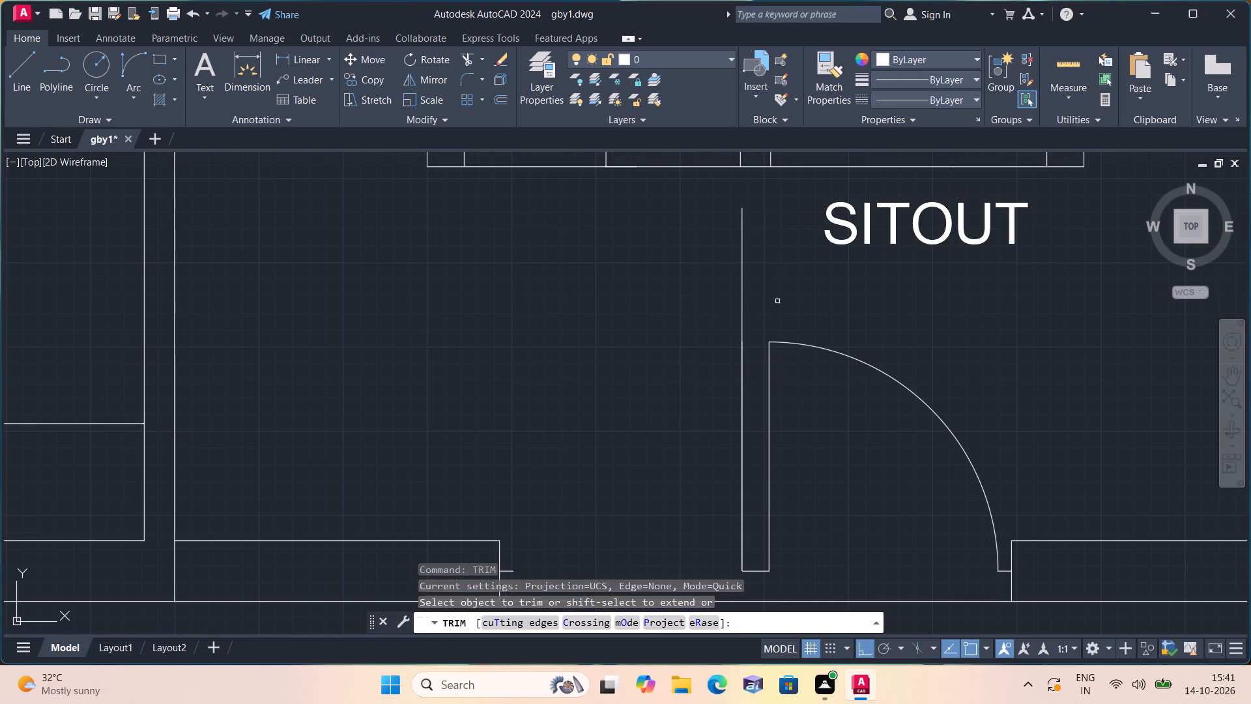
drag(778, 301, 641, 302)
key(space)
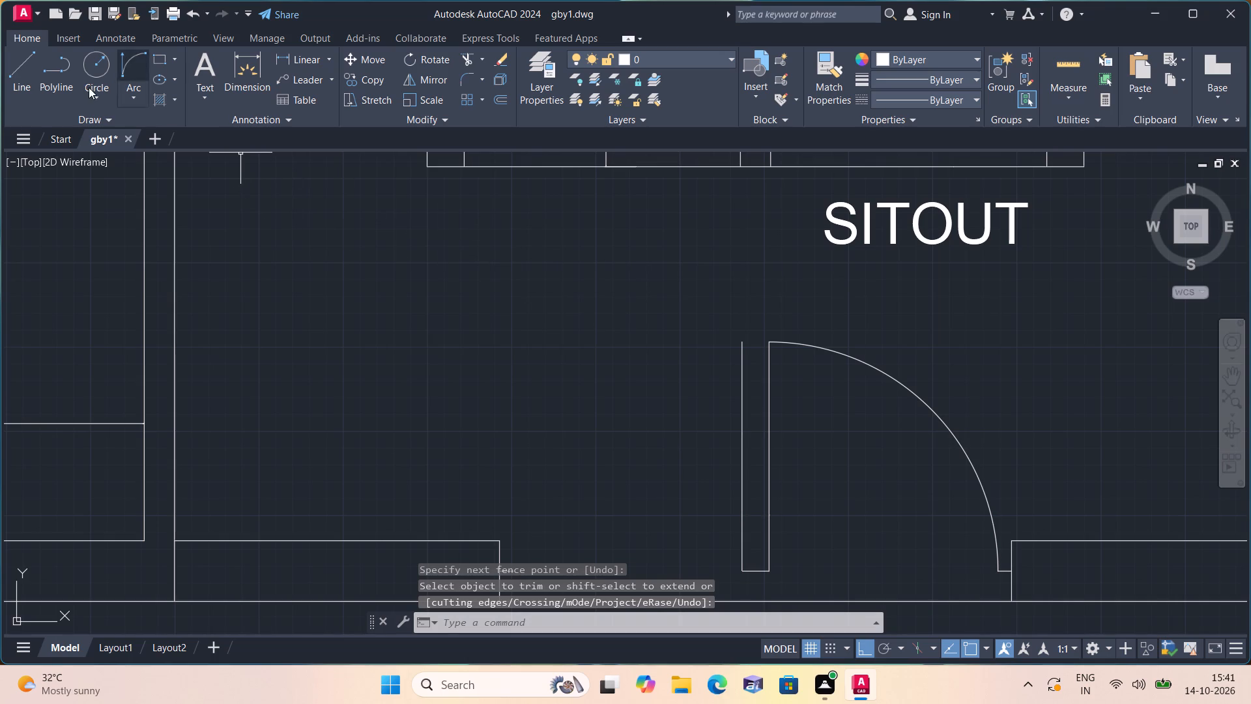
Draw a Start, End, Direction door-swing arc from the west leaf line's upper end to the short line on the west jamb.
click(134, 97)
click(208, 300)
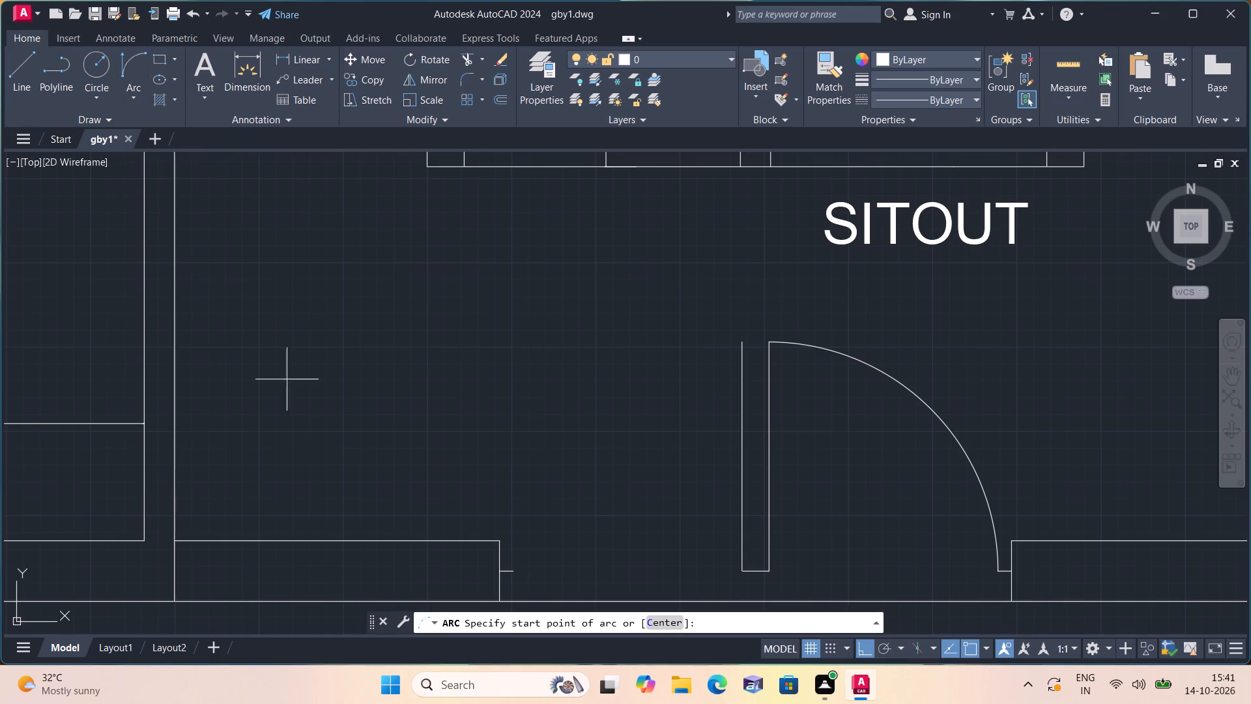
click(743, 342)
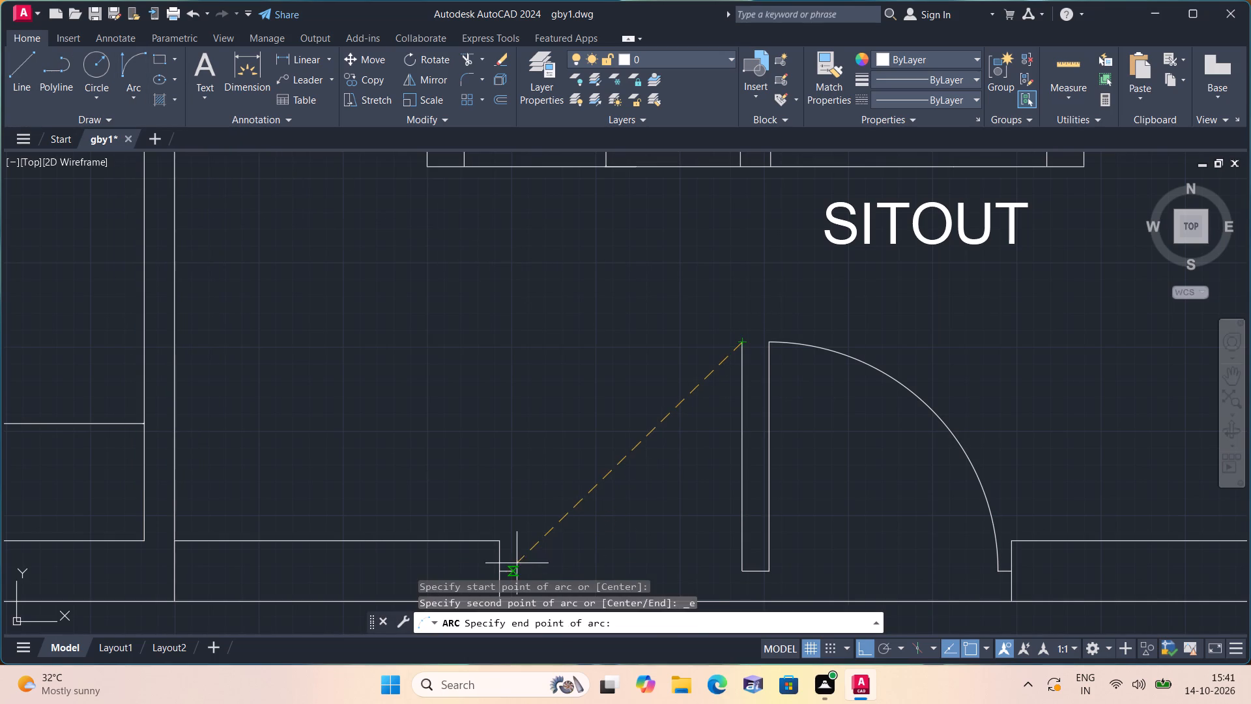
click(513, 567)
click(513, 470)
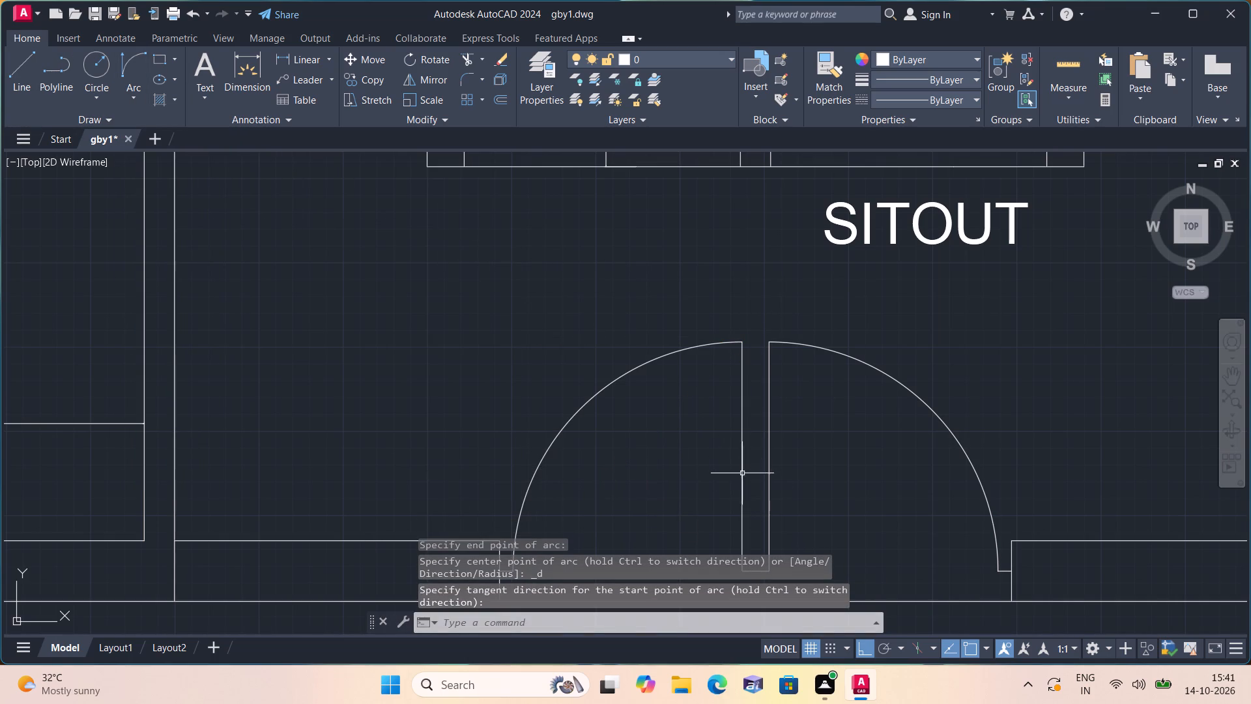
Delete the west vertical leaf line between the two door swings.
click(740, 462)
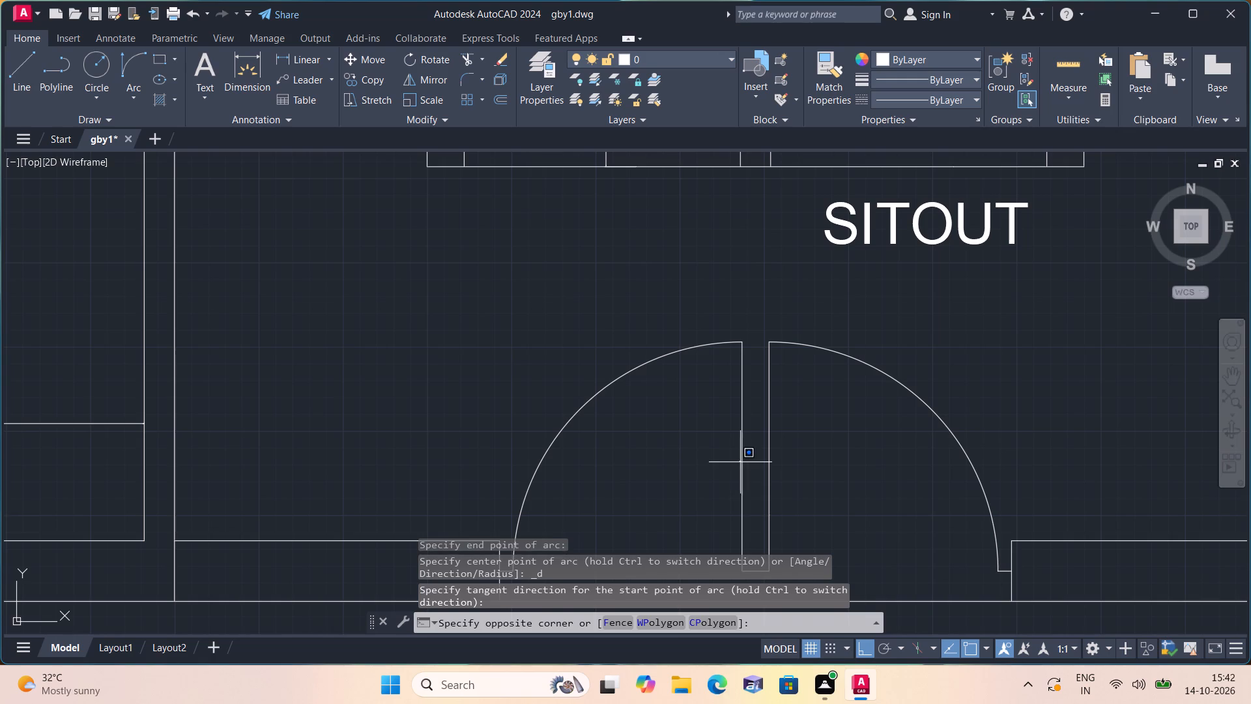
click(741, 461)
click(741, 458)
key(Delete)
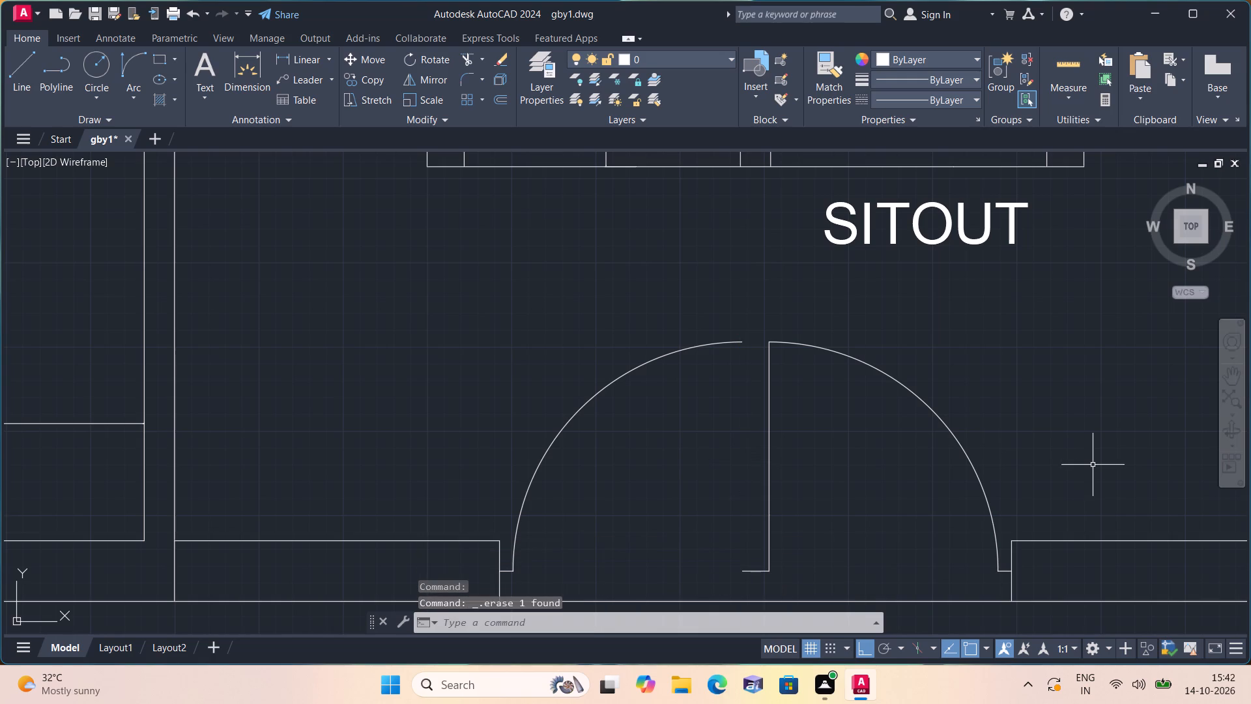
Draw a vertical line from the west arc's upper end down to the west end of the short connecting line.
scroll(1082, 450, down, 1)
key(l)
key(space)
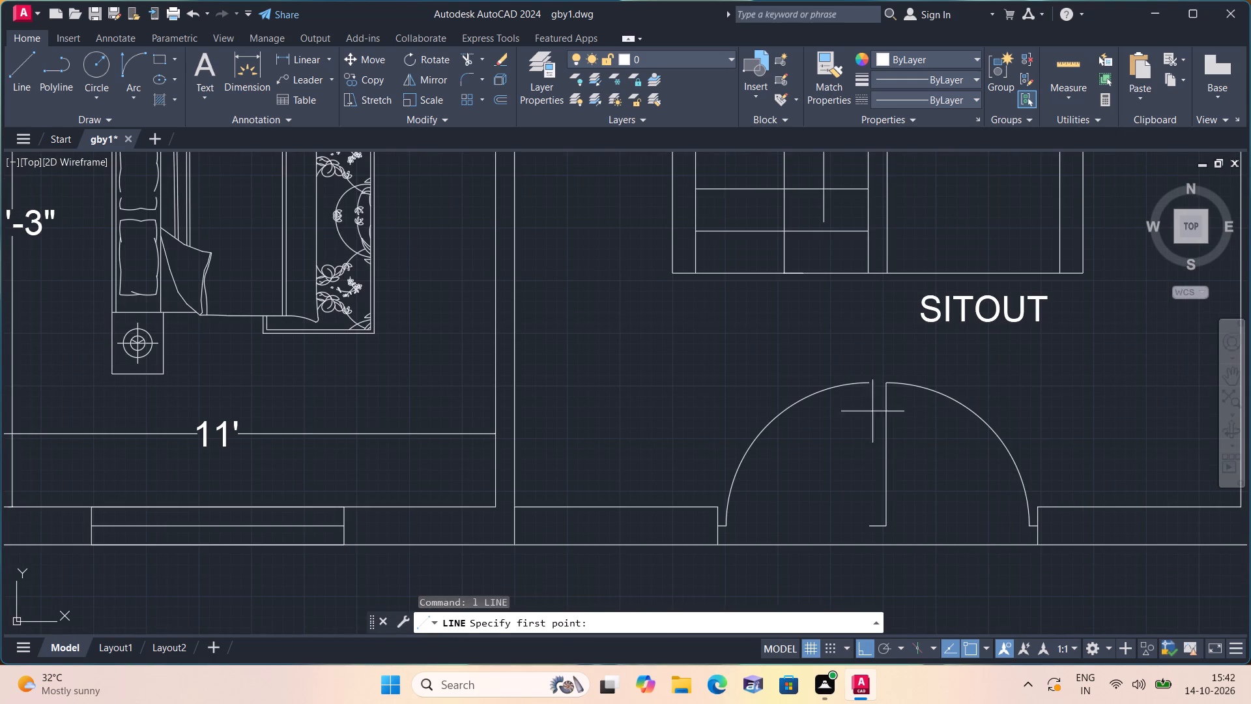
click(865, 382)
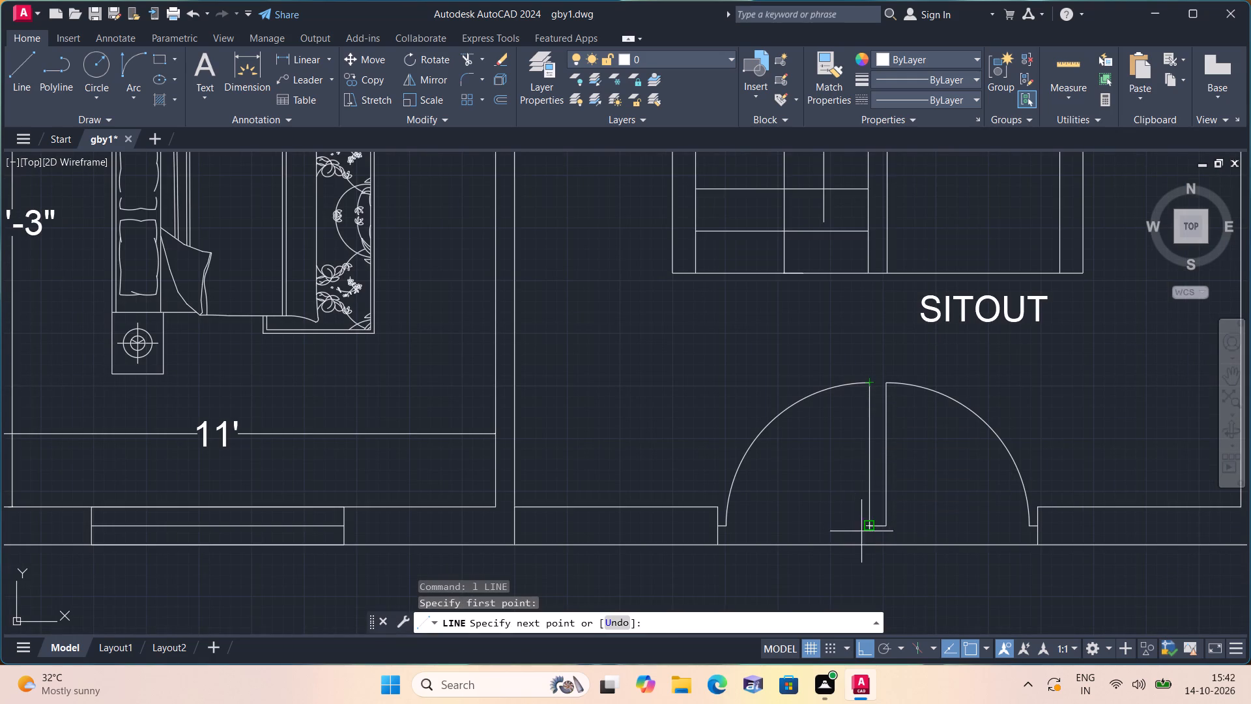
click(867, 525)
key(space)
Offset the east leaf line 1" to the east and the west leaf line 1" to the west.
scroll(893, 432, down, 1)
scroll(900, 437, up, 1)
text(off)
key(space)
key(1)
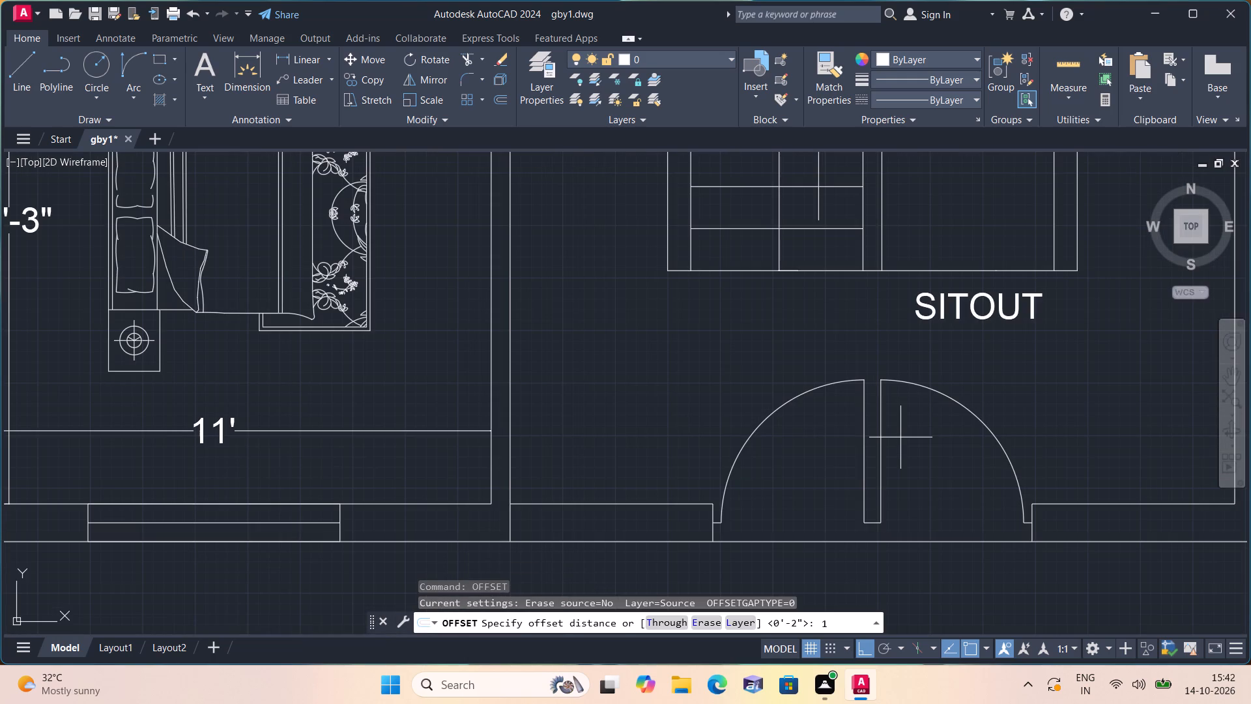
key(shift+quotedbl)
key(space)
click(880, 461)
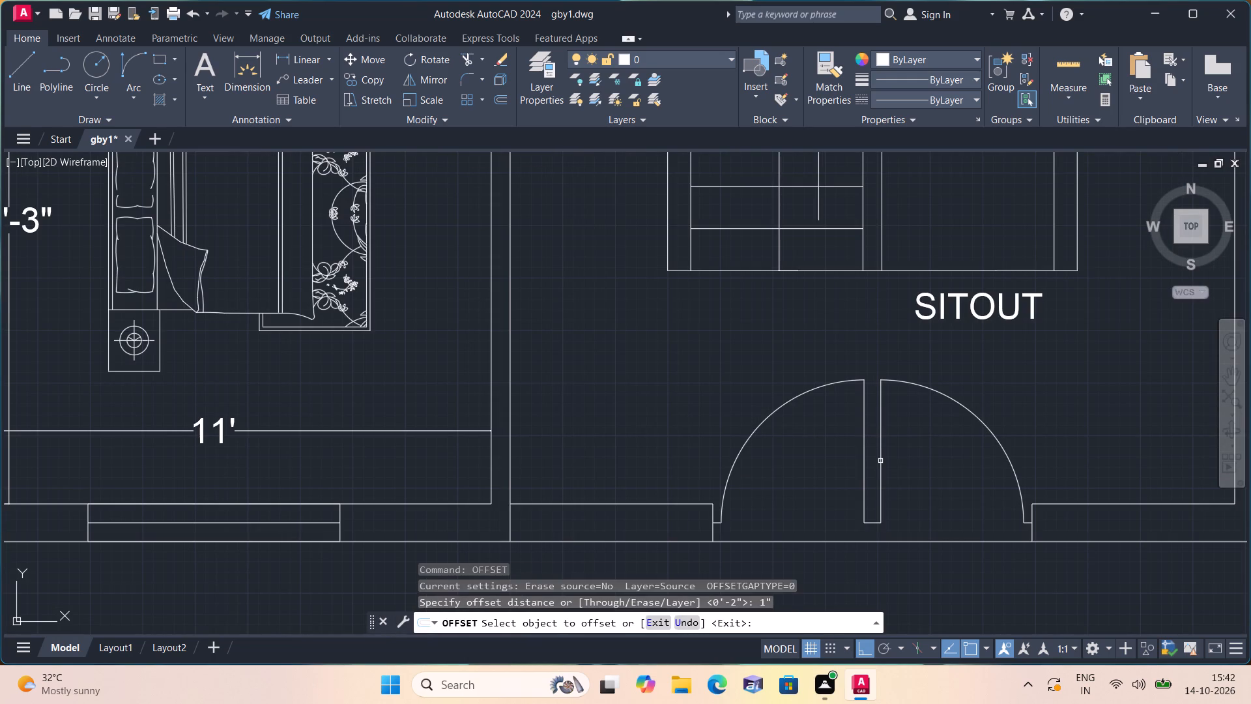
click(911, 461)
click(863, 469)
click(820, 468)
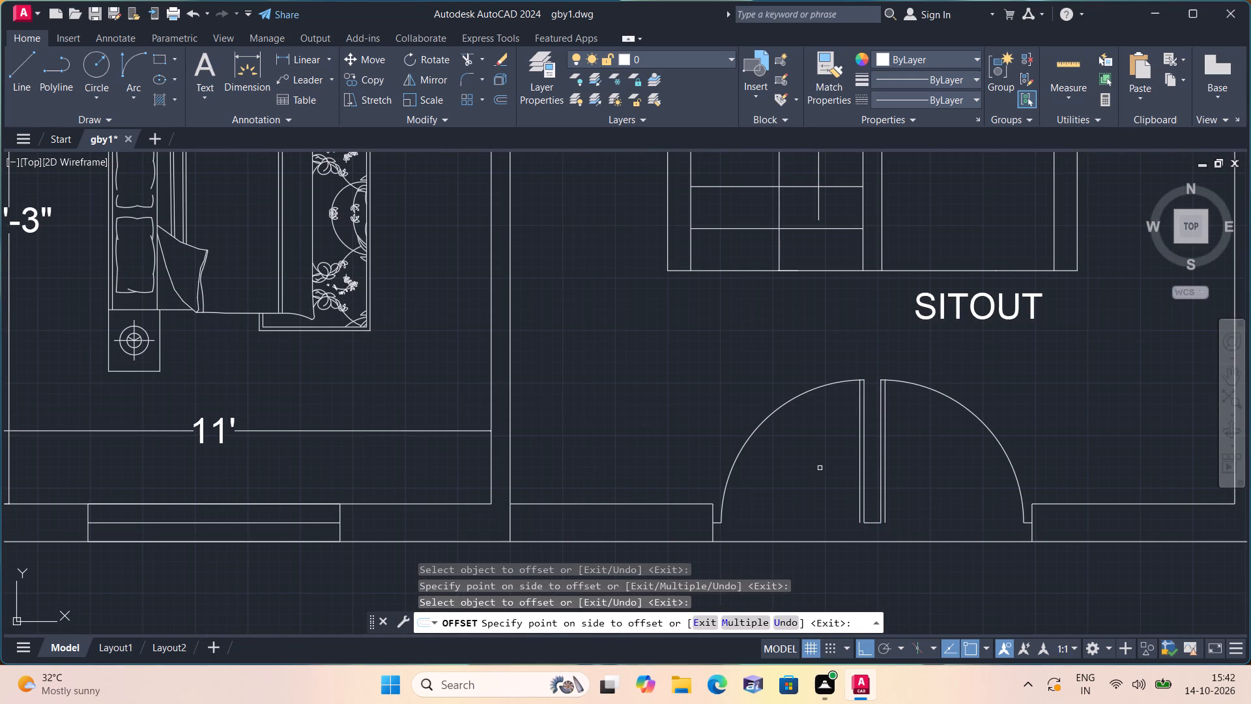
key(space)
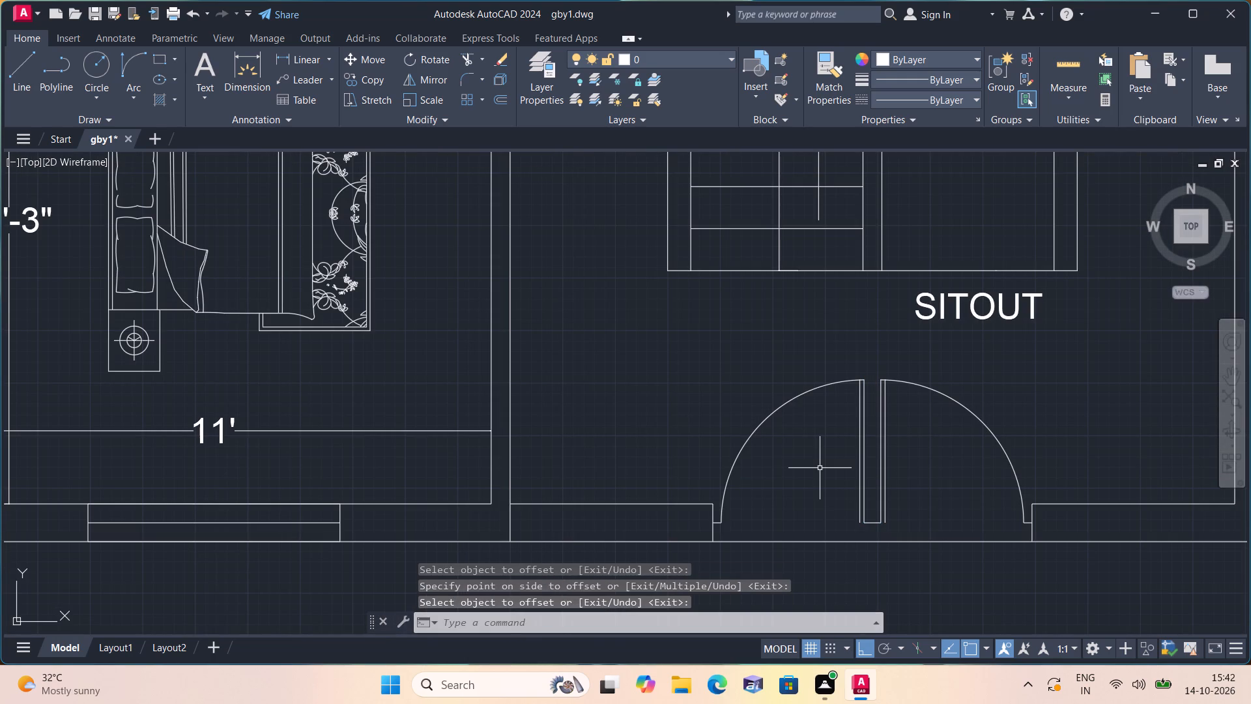
Examine the double door at the sitout's front opening in relation to the surrounding rooms and staircase.
scroll(820, 468, down, 1)
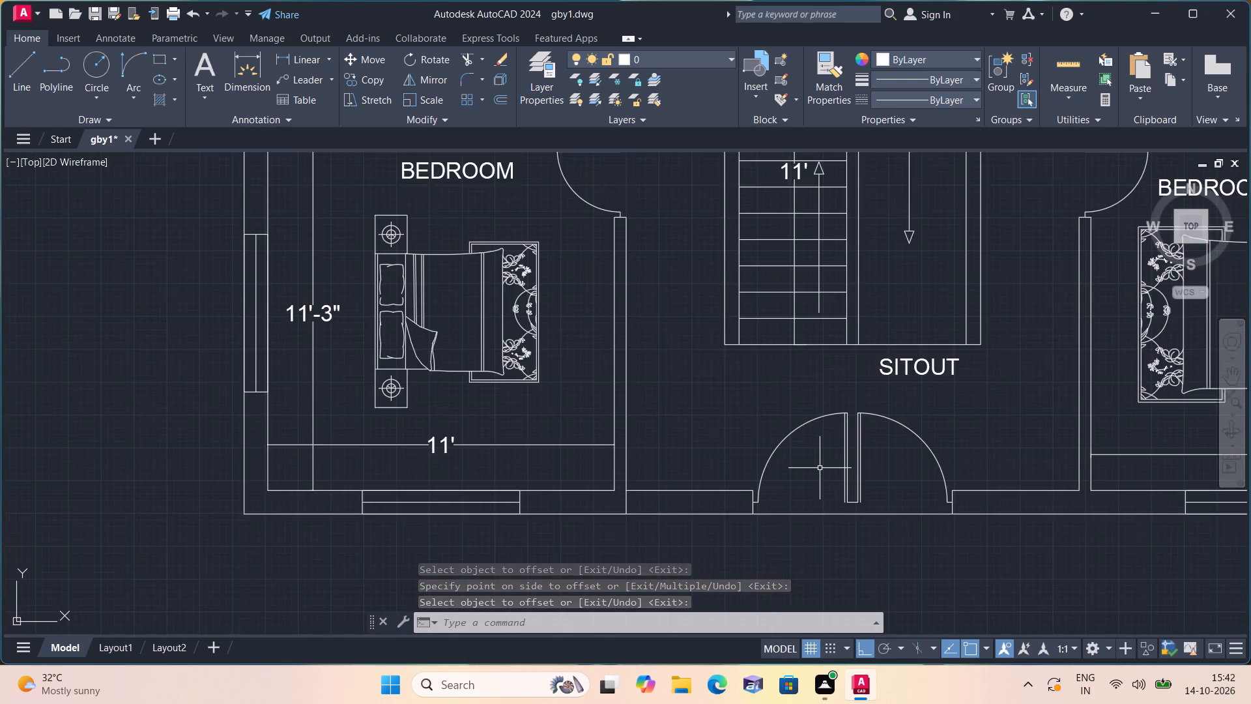
scroll(820, 468, up, 1)
scroll(820, 468, down, 1)
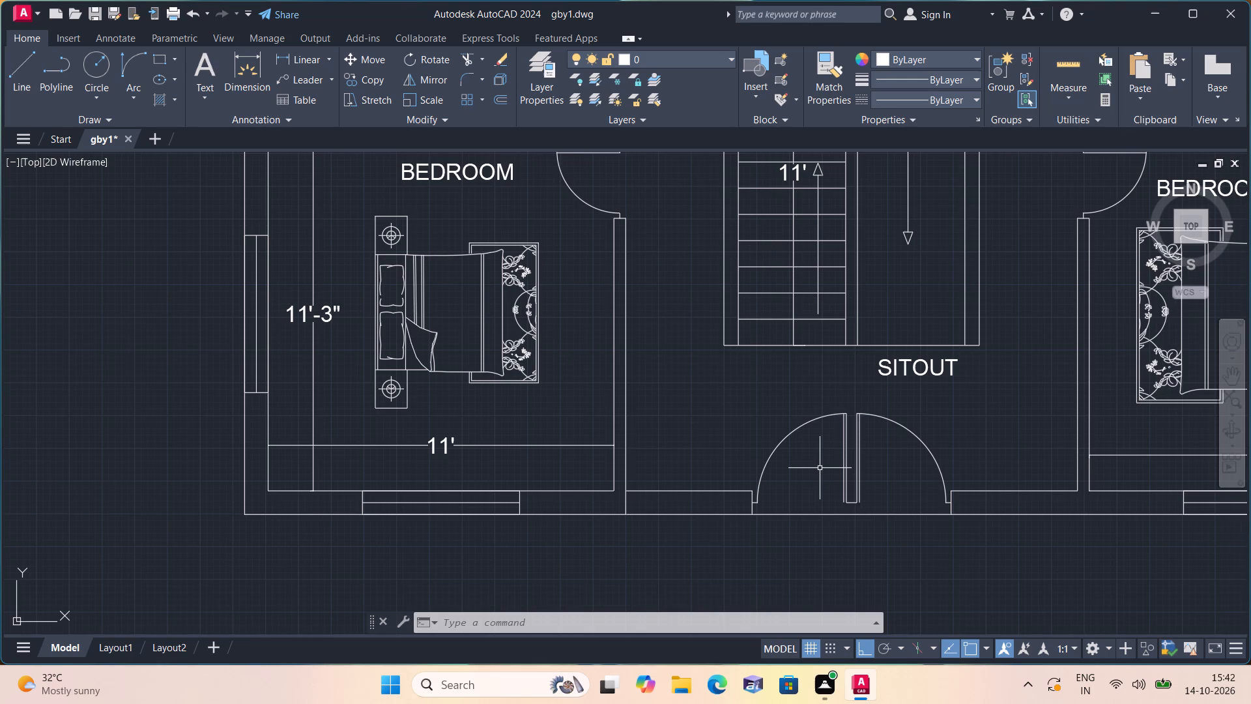
scroll(820, 468, down, 1)
scroll(820, 468, up, 1)
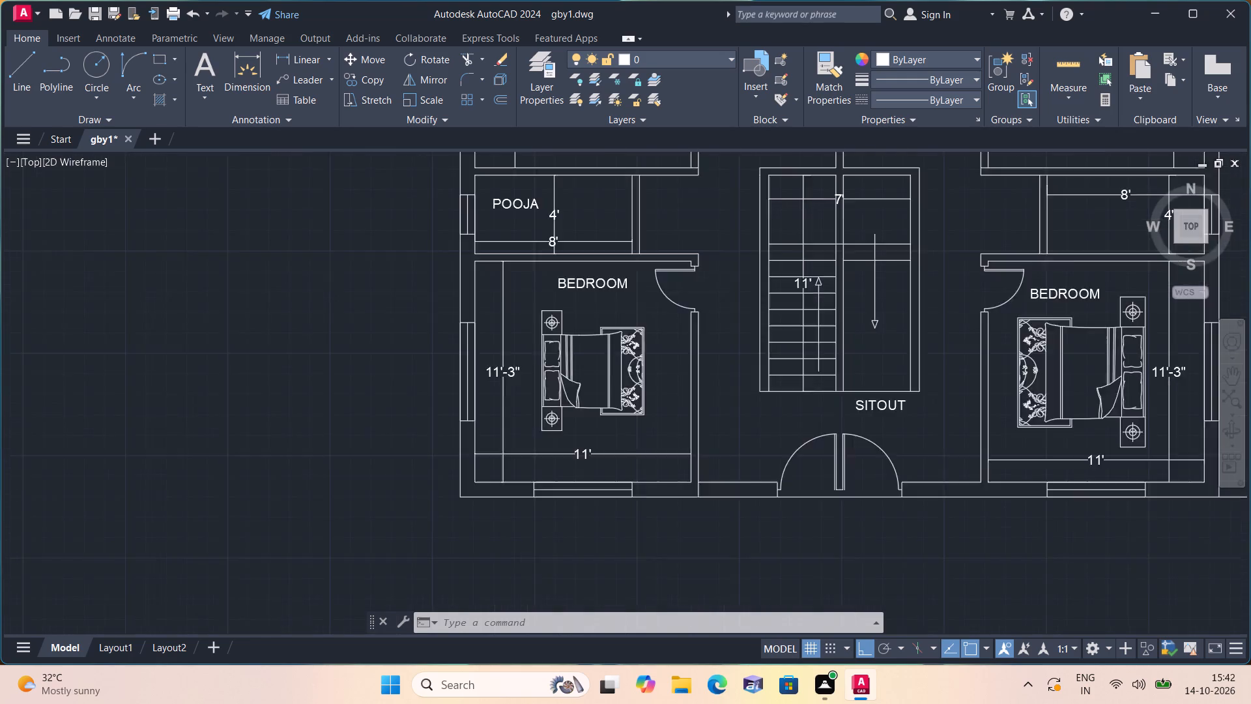
scroll(820, 468, up, 2)
scroll(820, 468, down, 1)
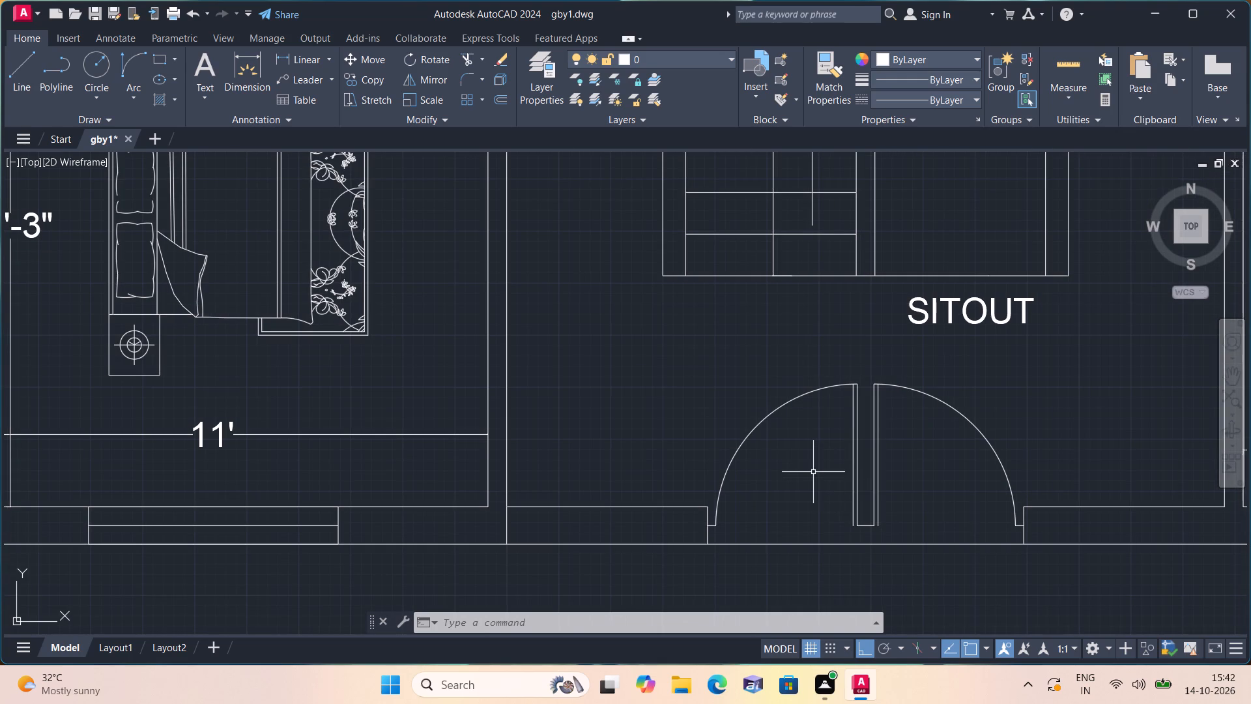
scroll(813, 472, down, 1)
scroll(813, 472, up, 2)
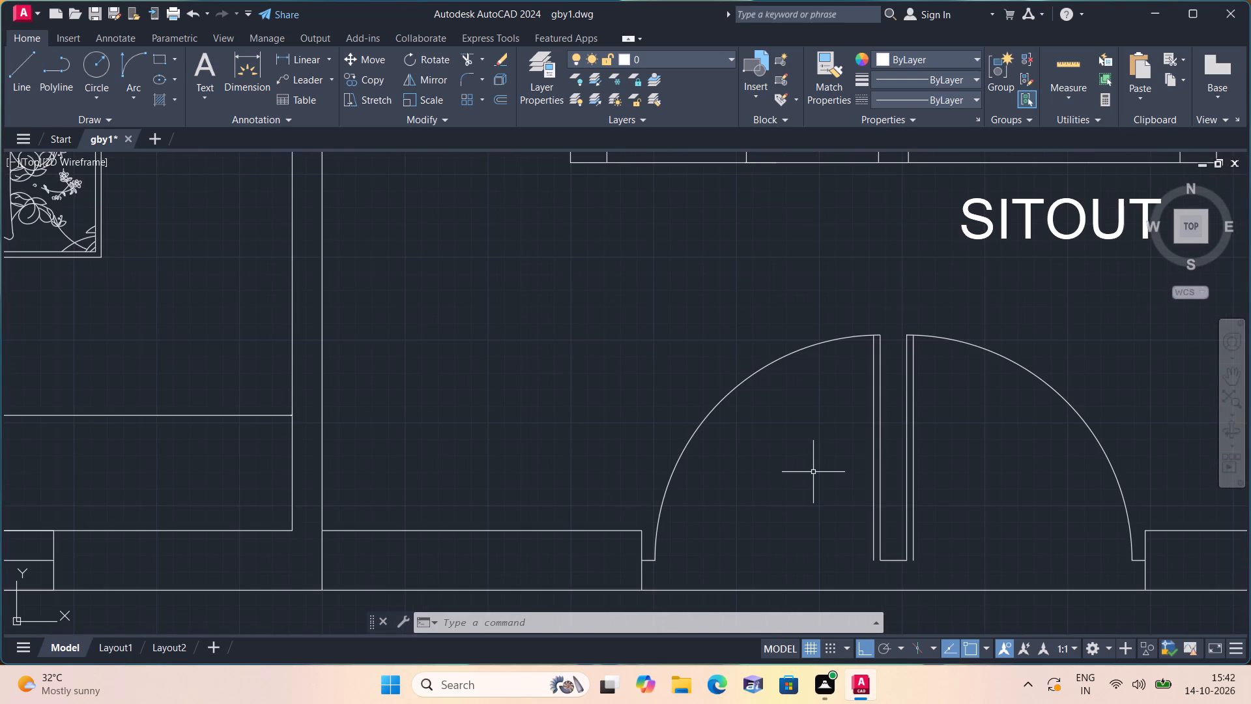
scroll(813, 472, down, 2)
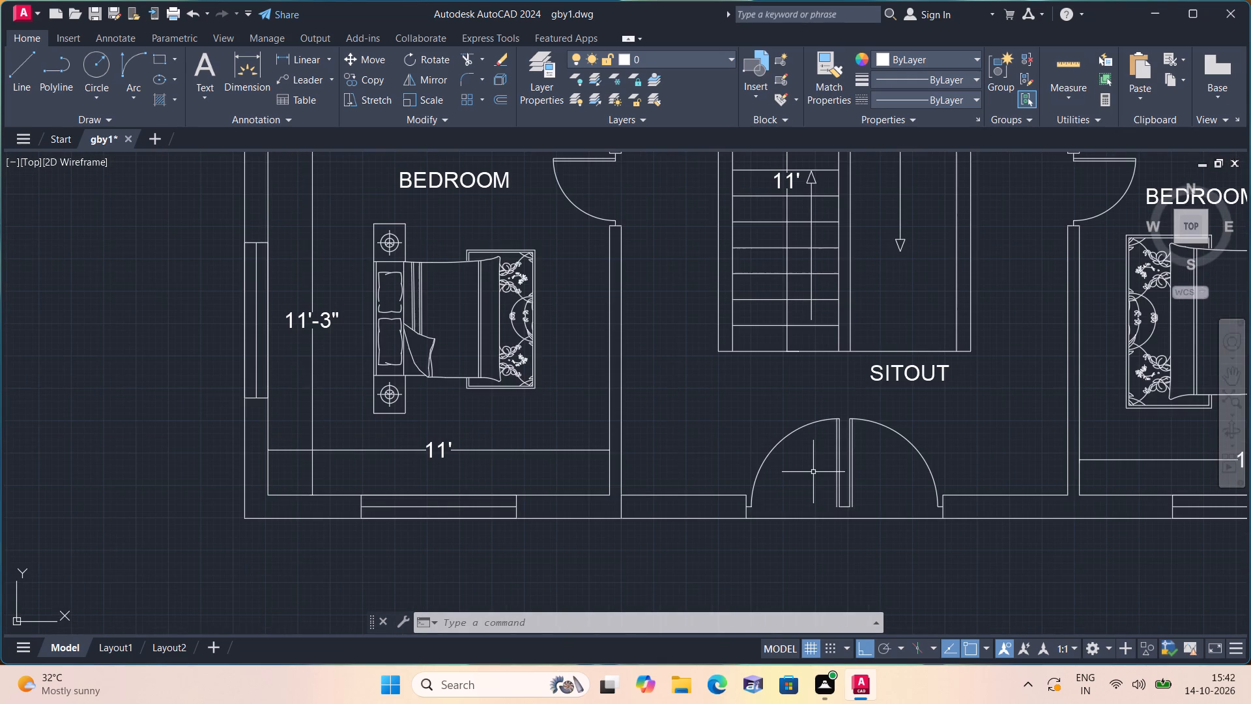
scroll(813, 472, up, 1)
scroll(813, 472, down, 1)
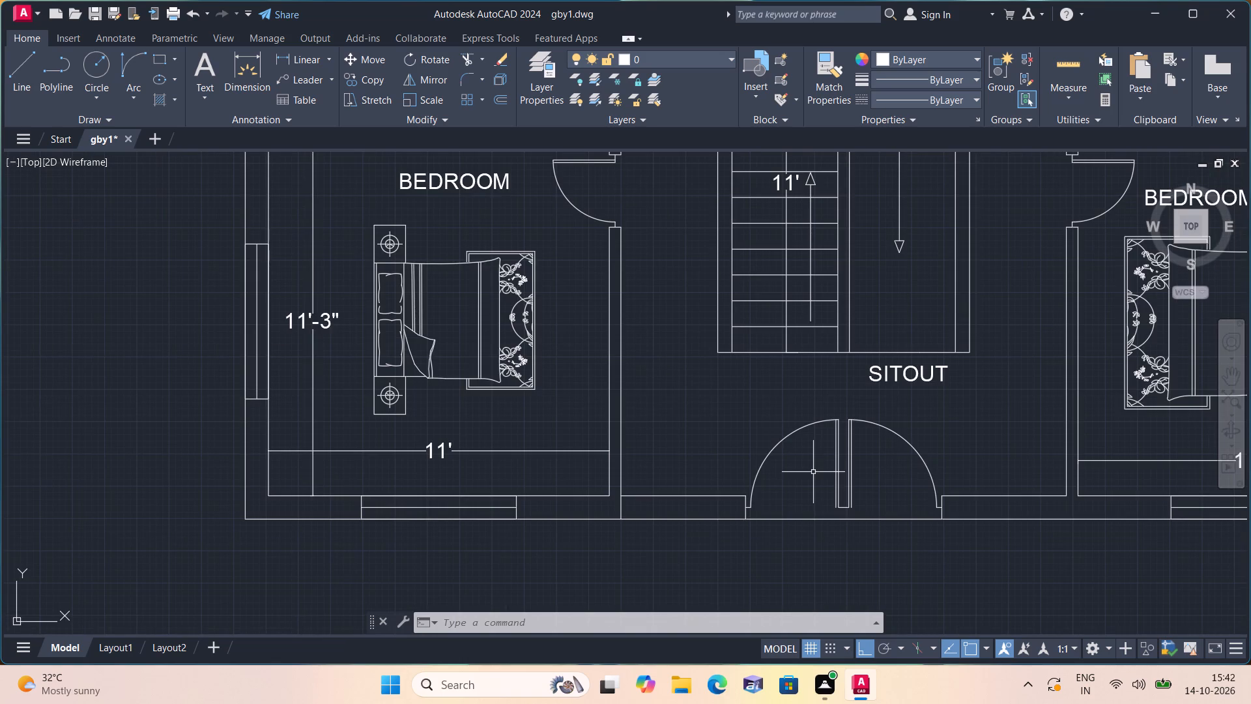
scroll(846, 466, up, 2)
Delete the sitout's whole double door: both swing arcs, all four leaf lines, the short connecting line and the two short jamb lines.
click(1069, 469)
click(547, 342)
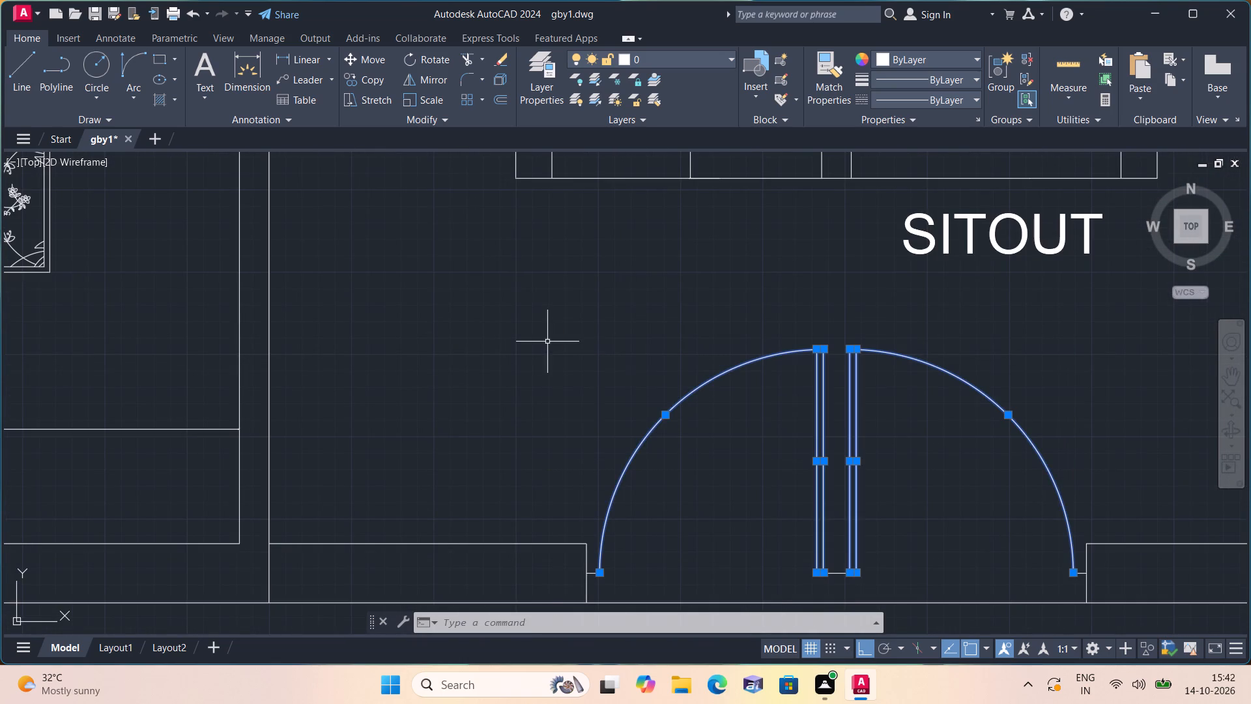
middle_drag(726, 495, 687, 313)
scroll(585, 410, up, 2)
click(579, 403)
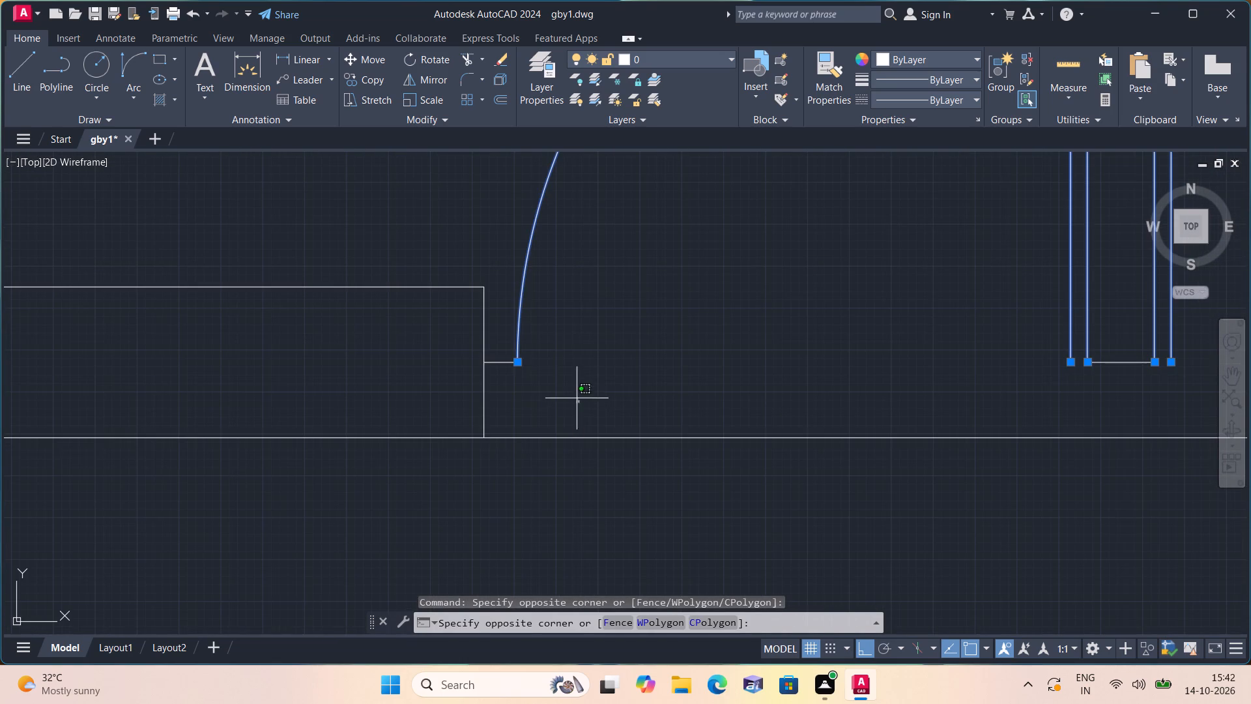
click(500, 329)
middle_drag(758, 310, 352, 395)
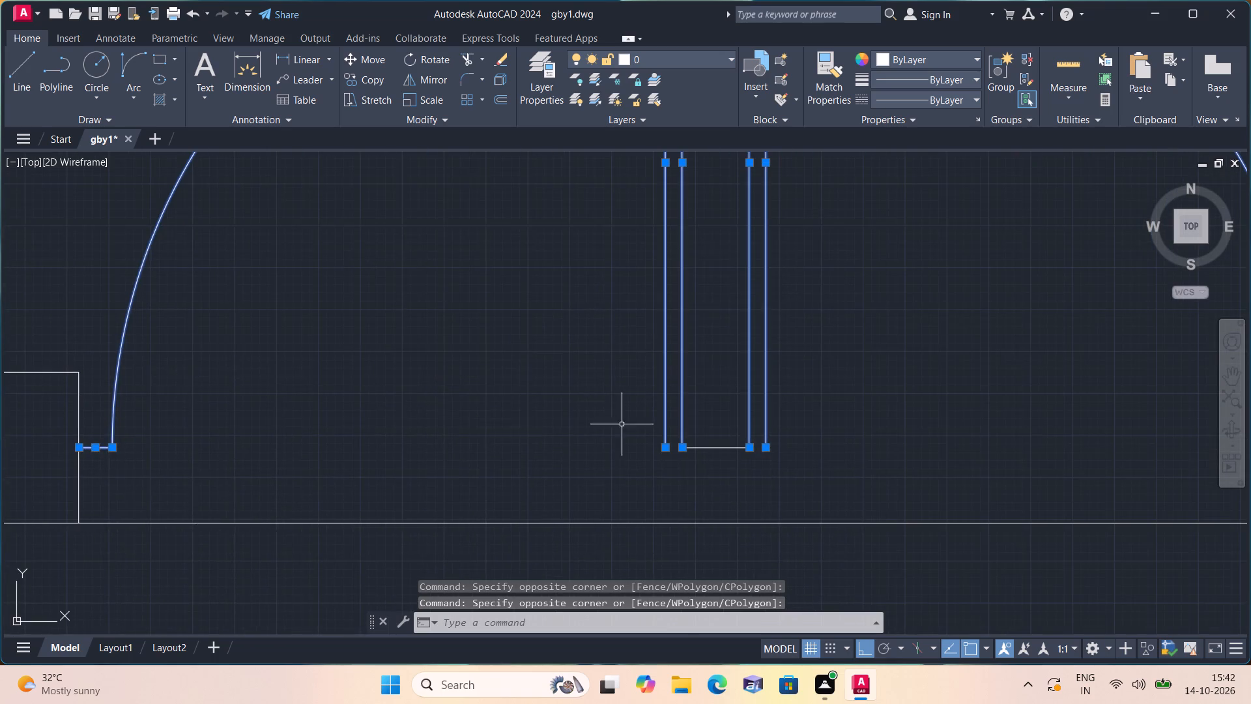
scroll(721, 419, down, 1)
scroll(704, 449, up, 1)
click(784, 461)
click(600, 361)
middle_drag(553, 312, 536, 426)
scroll(553, 312, down, 1)
scroll(1005, 515, up, 2)
drag(1051, 508, 1051, 503)
click(978, 383)
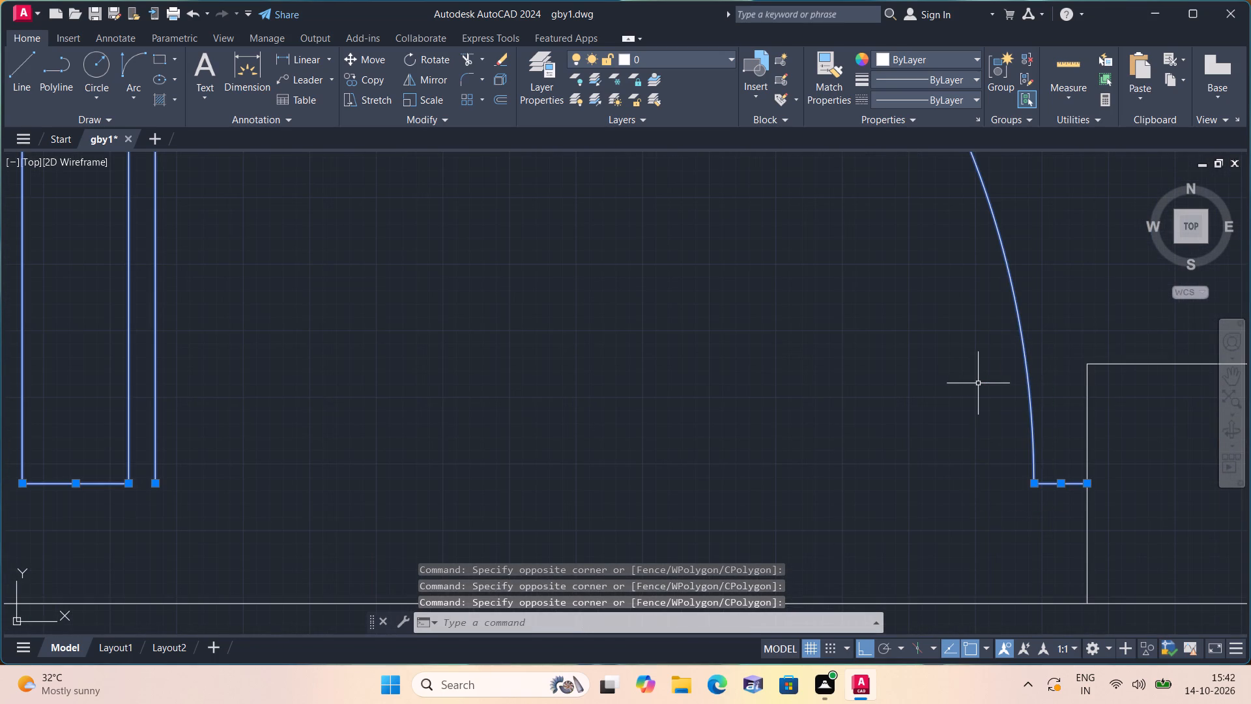
key(Delete)
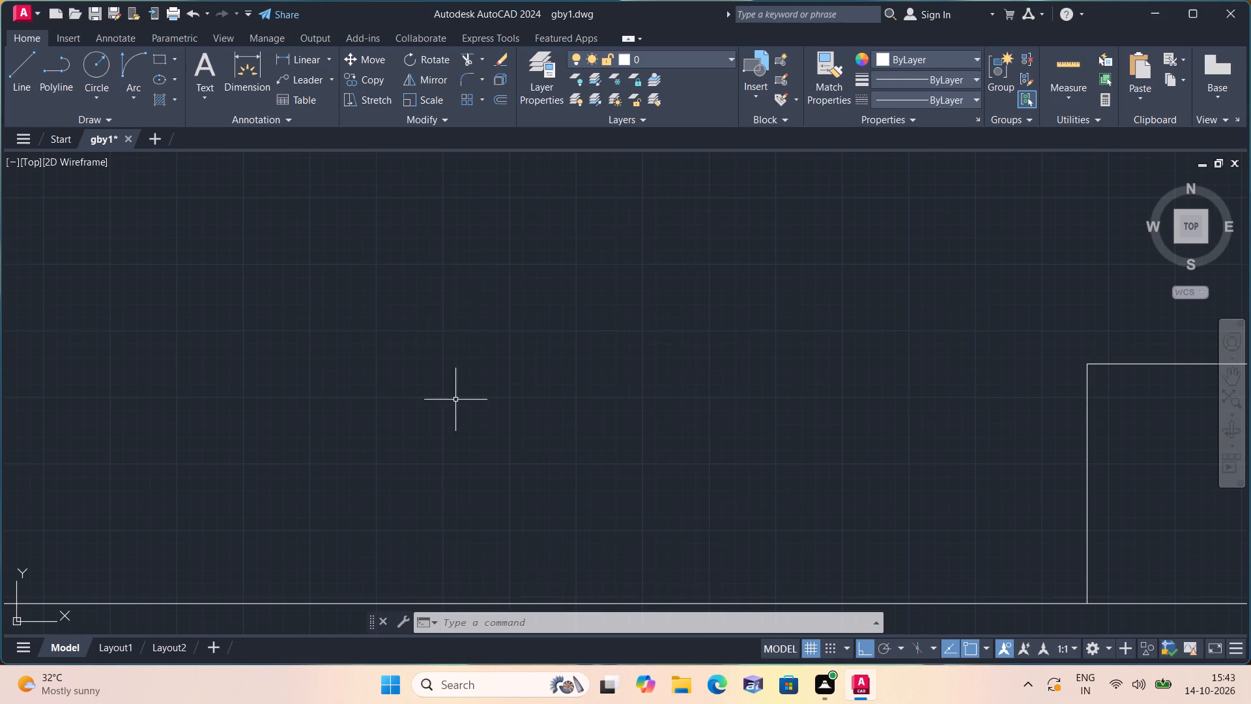
Delete the two short vertical wall-end lines on either side of the sitout's front opening.
scroll(591, 407, down, 2)
middle_drag(576, 404, 504, 317)
scroll(505, 318, down, 1)
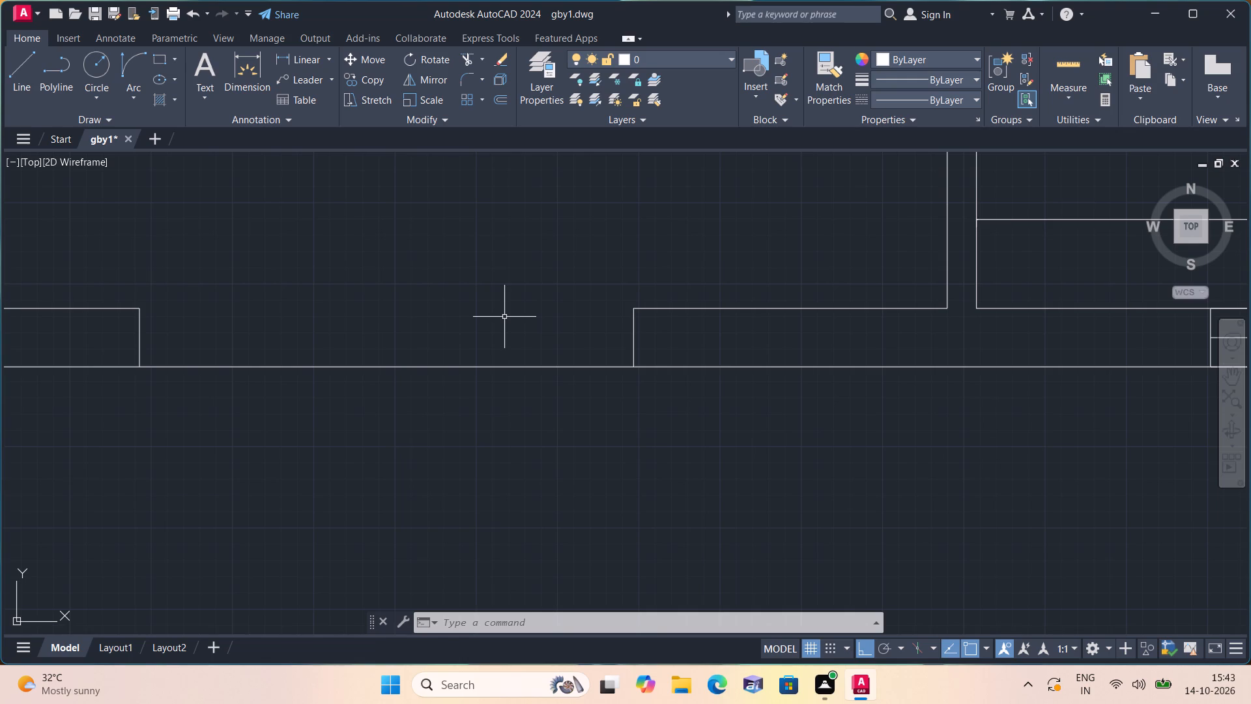
scroll(538, 319, down, 1)
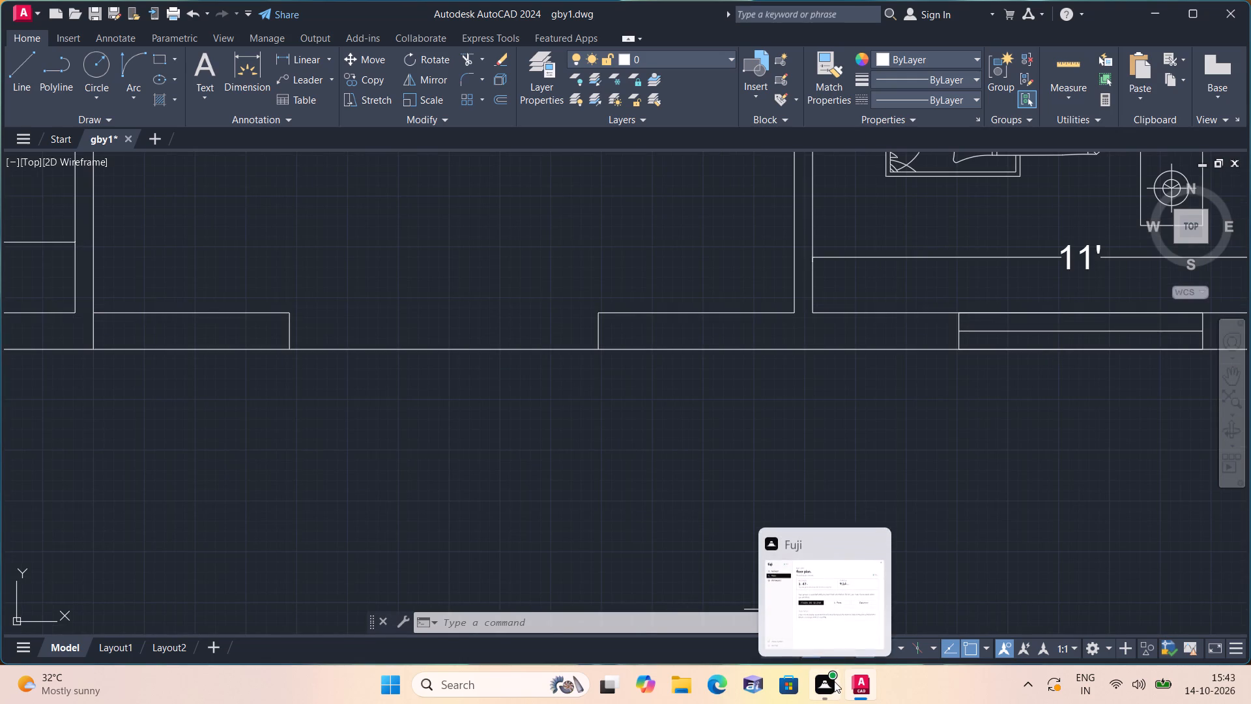
scroll(426, 330, down, 1)
middle_drag(466, 364, 563, 355)
click(639, 325)
click(622, 322)
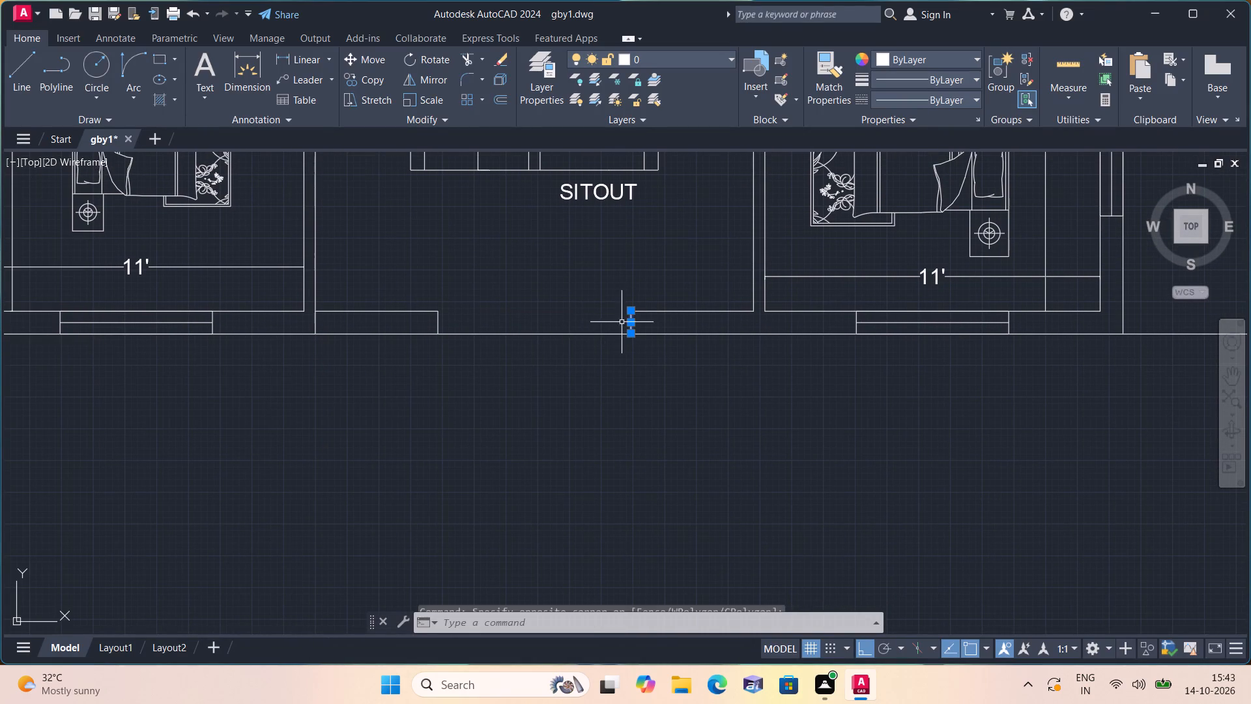
click(469, 325)
click(412, 322)
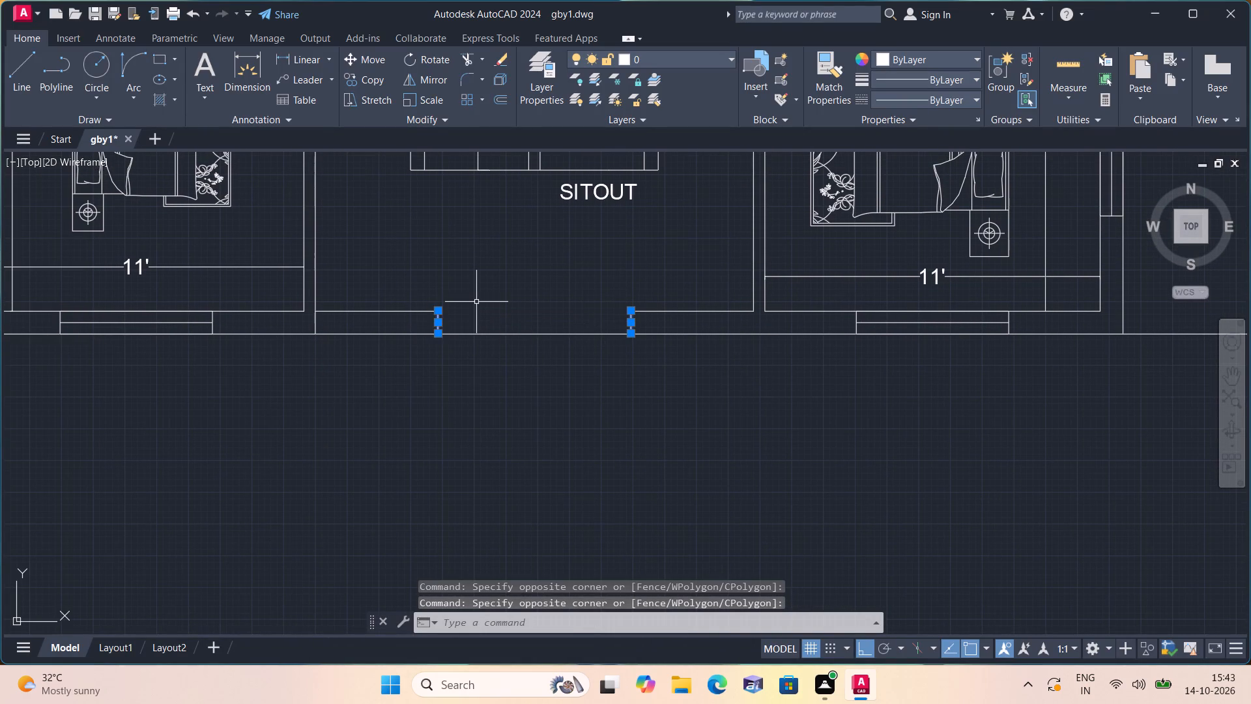
key(Delete)
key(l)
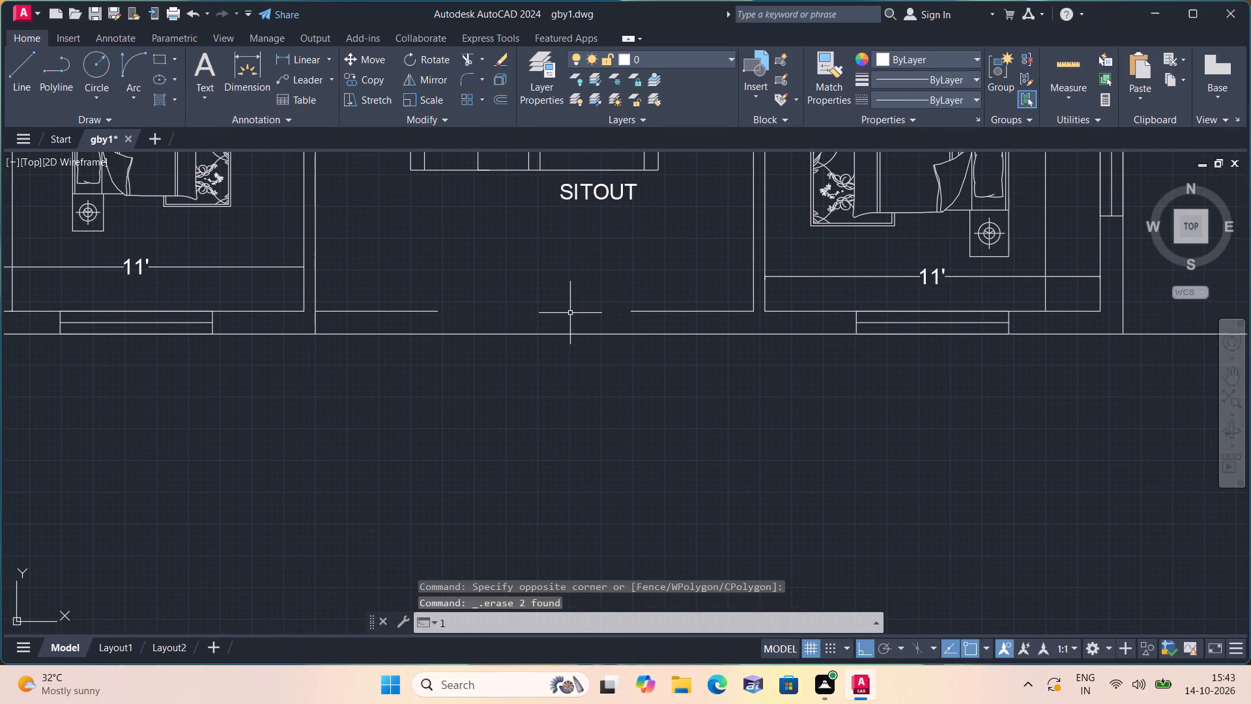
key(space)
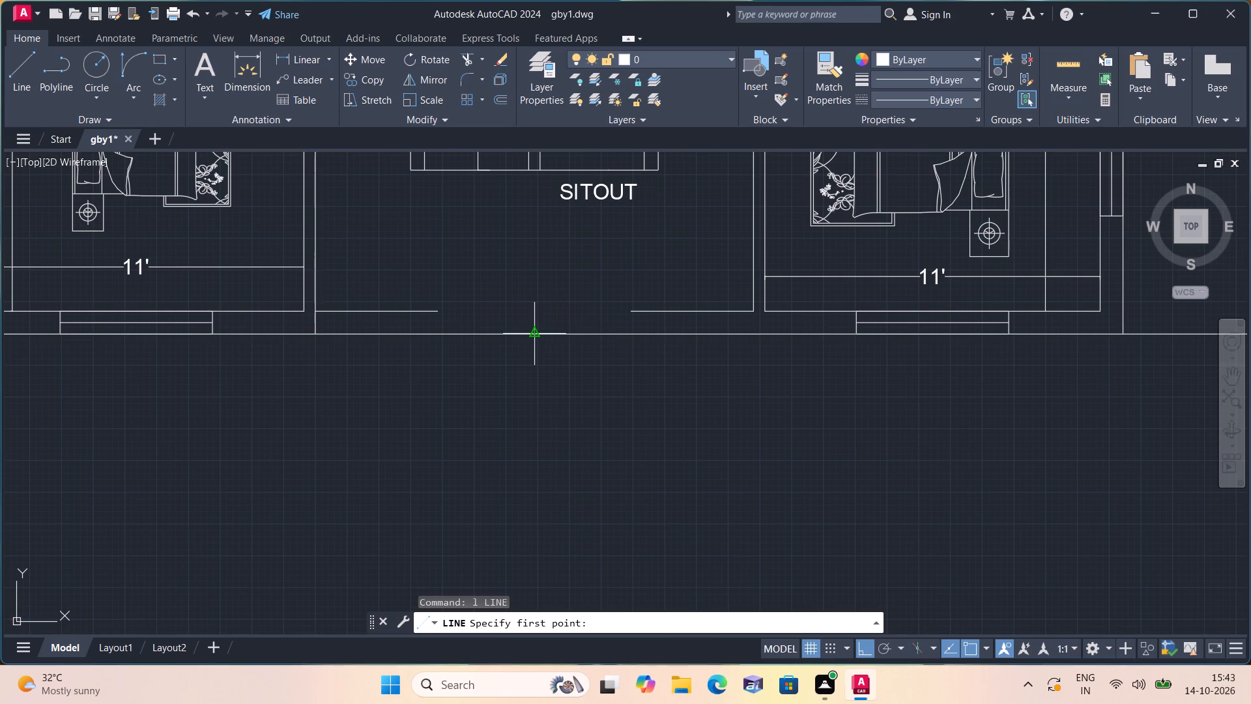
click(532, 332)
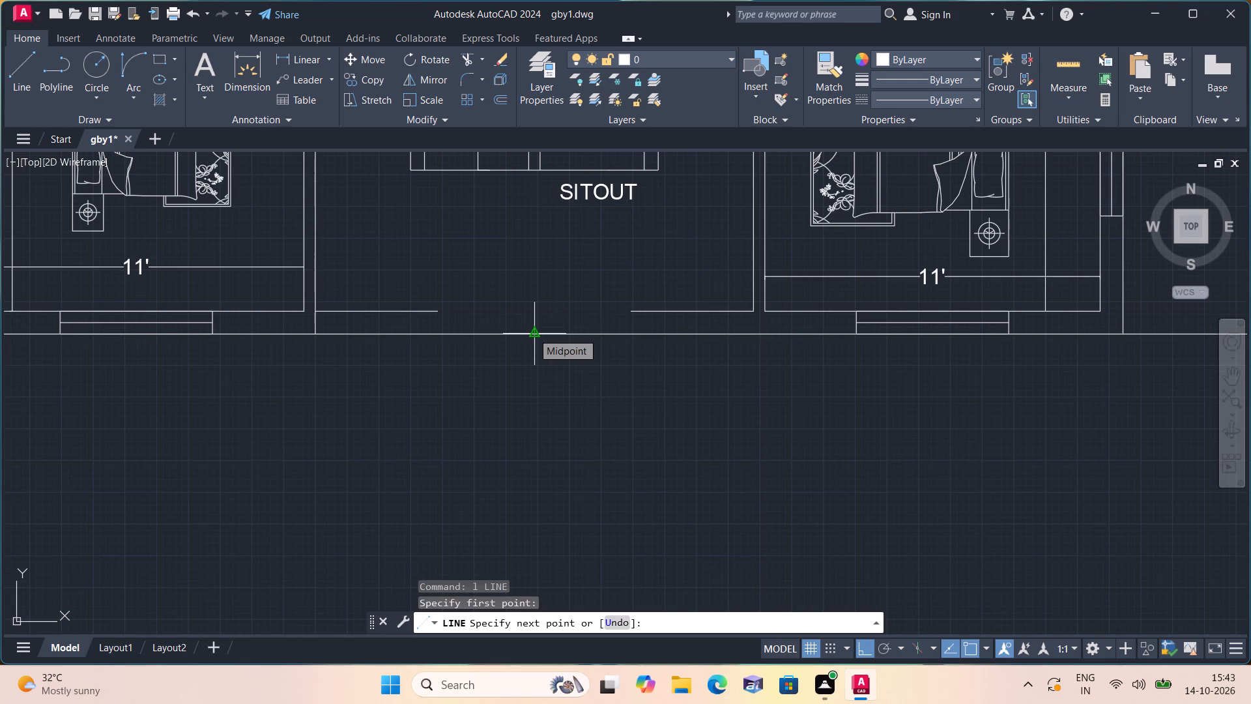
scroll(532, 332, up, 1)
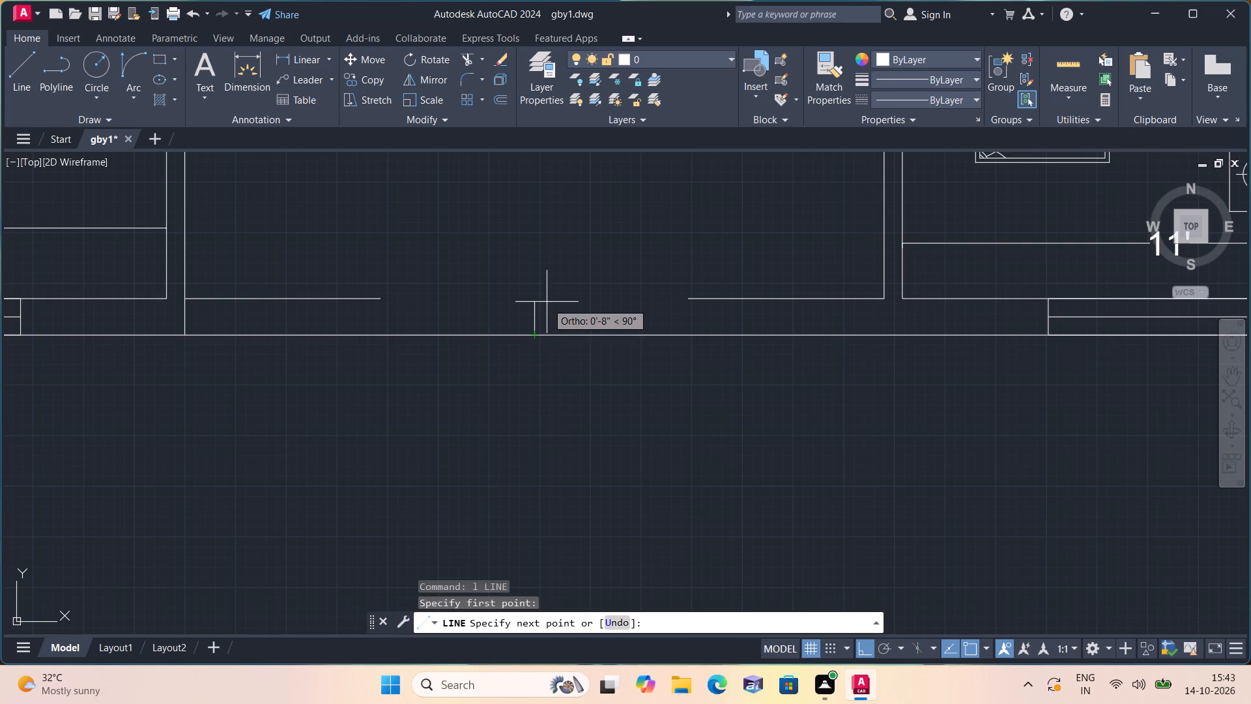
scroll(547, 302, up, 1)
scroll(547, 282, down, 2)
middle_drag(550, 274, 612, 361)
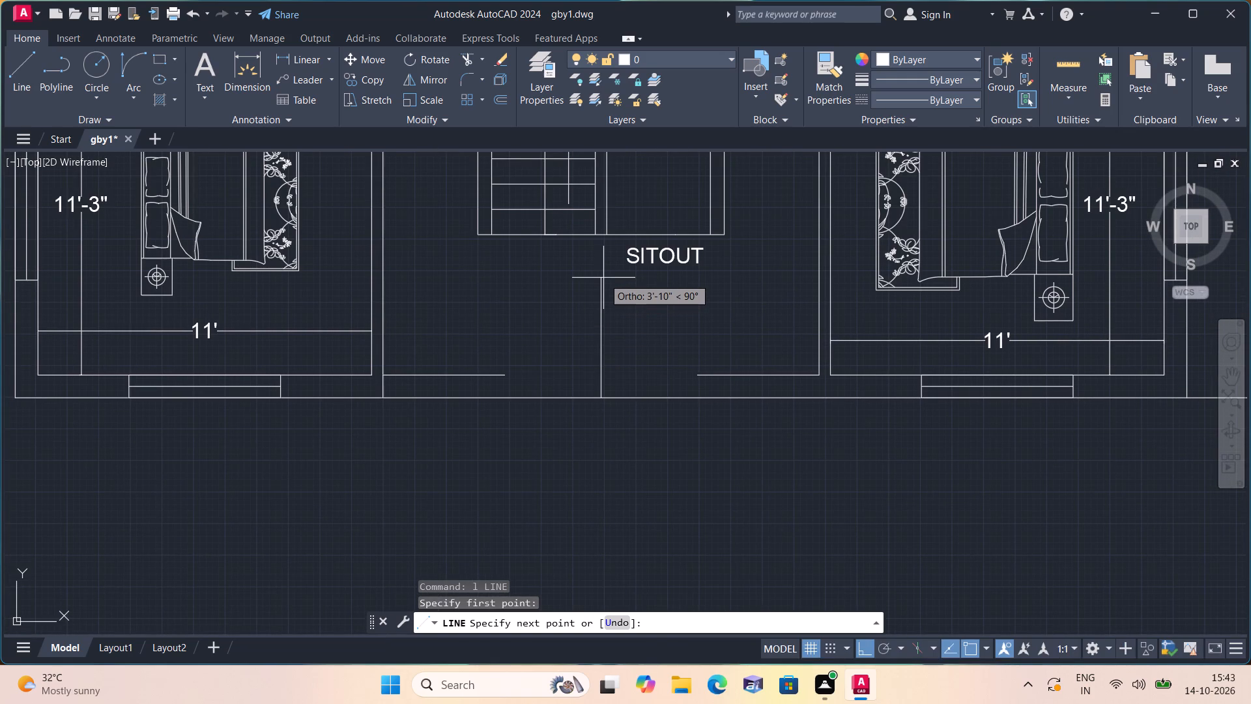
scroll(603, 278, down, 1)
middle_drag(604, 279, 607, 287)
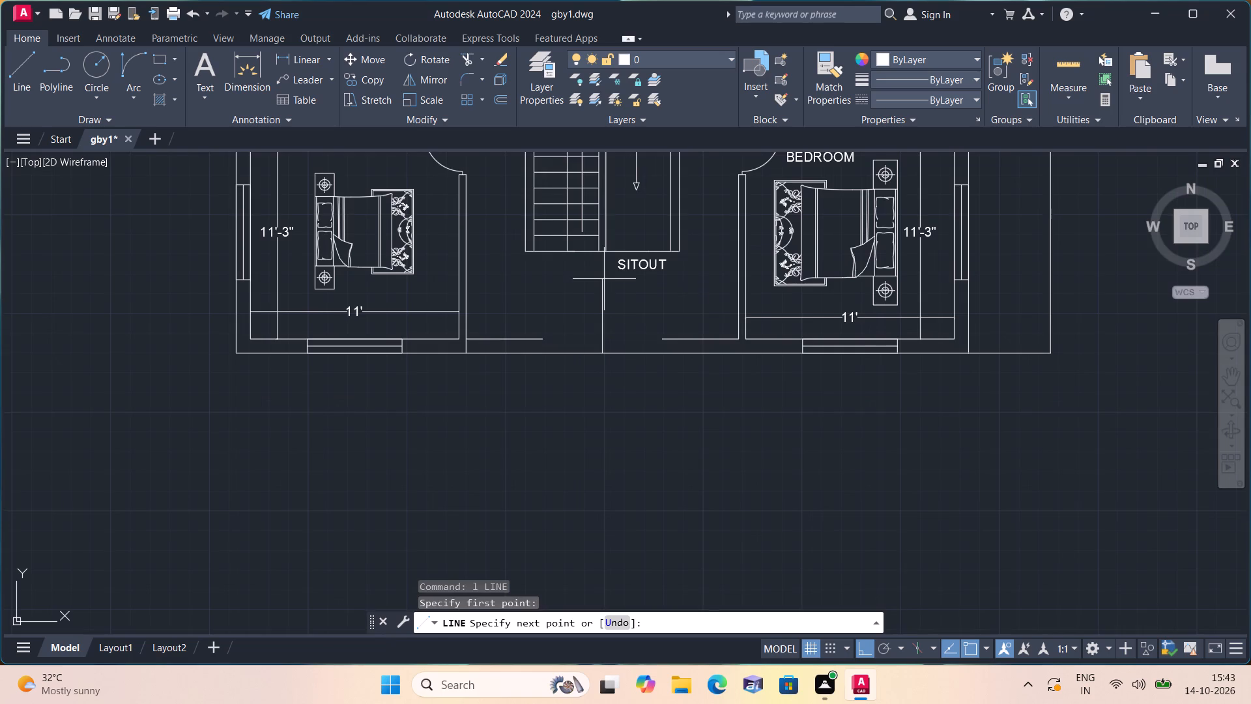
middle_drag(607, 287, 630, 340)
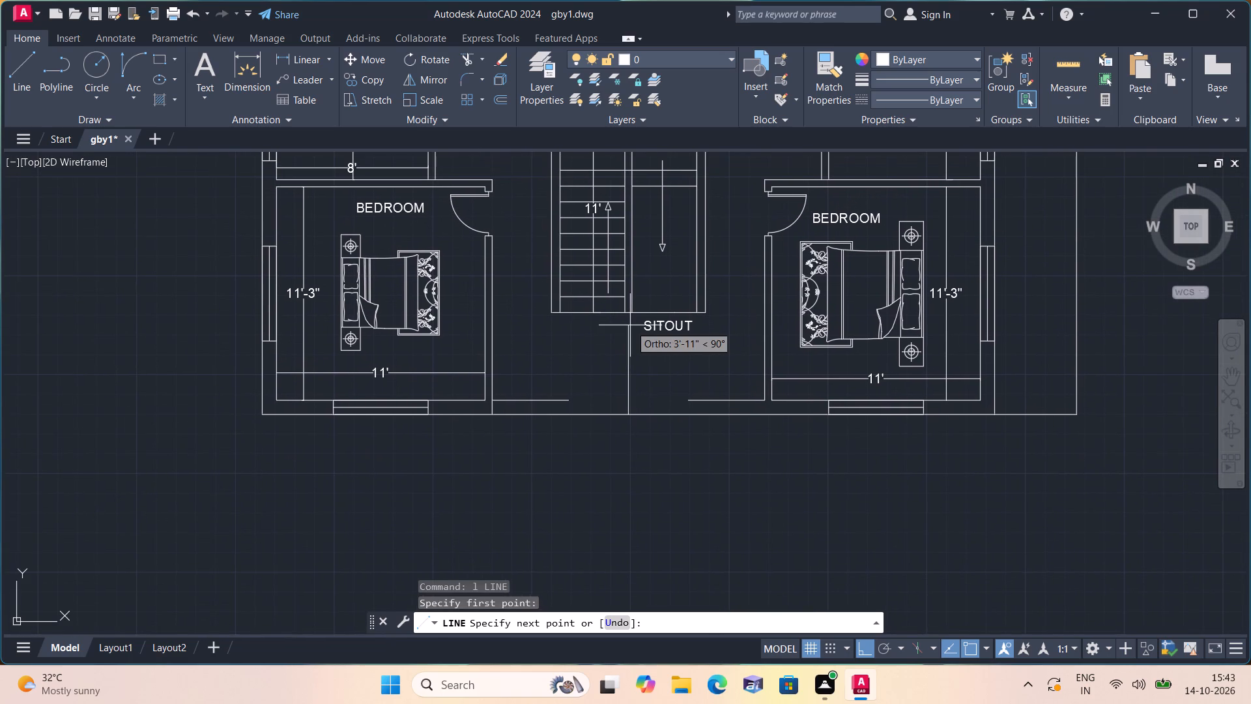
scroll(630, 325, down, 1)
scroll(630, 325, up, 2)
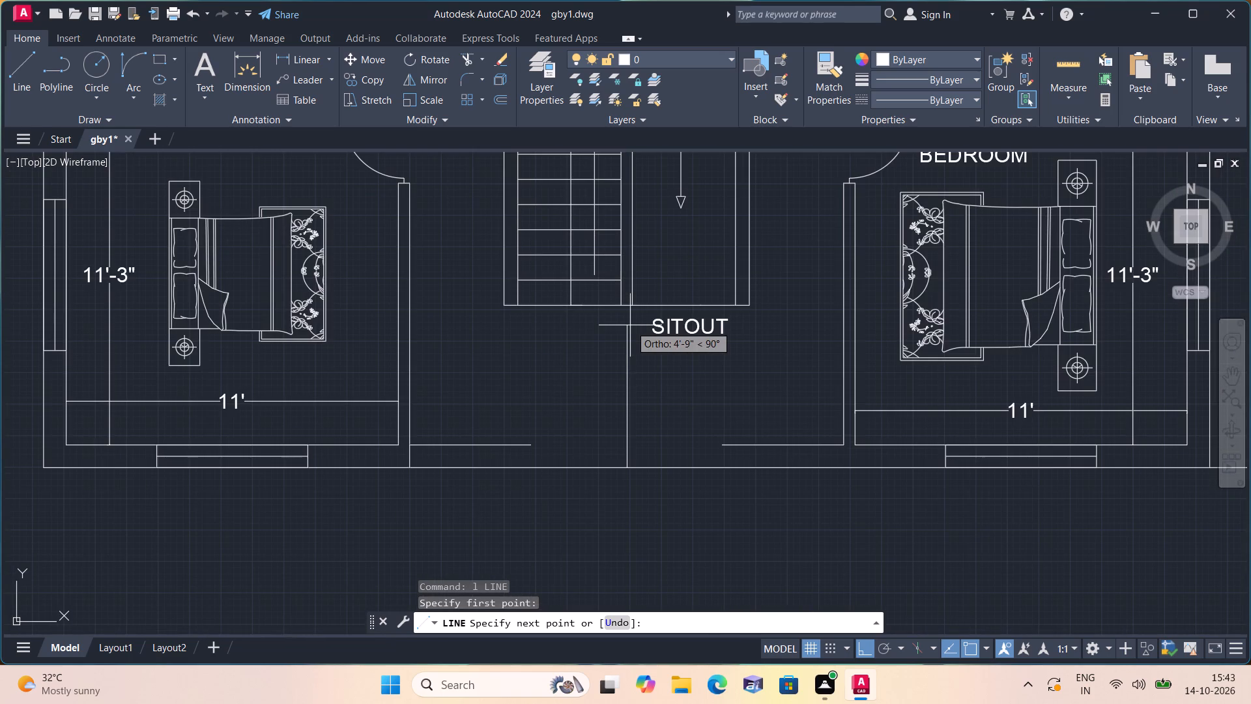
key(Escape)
Draw a line across the Pooja room's east wall at its midpoint, continue it 1' north, and cross back to the wall's inner face.
scroll(630, 325, down, 4)
middle_drag(596, 278, 551, 511)
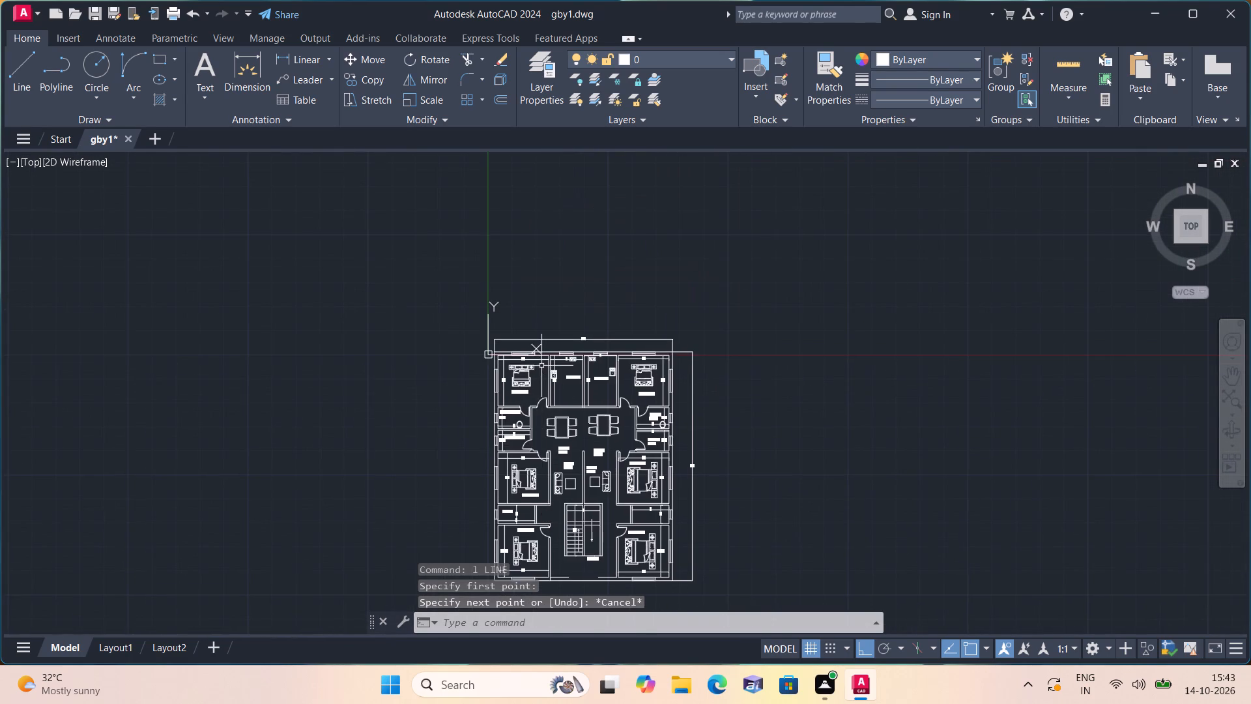
scroll(542, 344, up, 2)
middle_drag(570, 451, 489, 317)
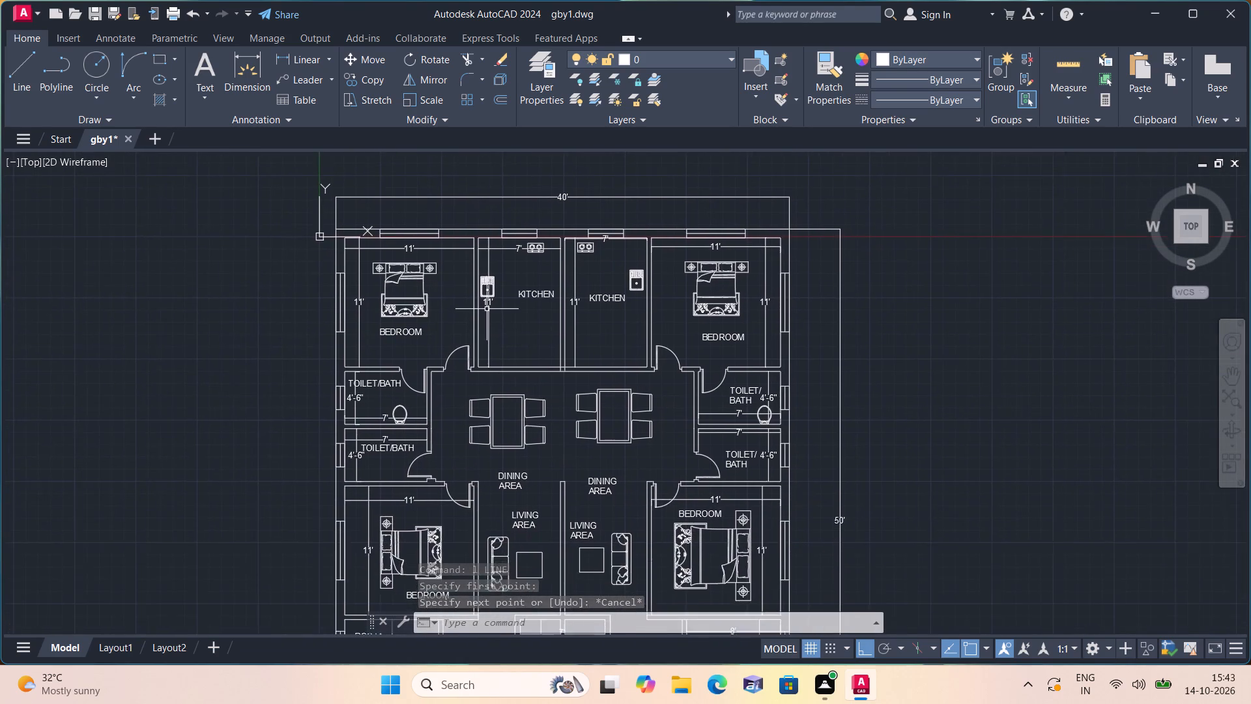
scroll(486, 308, up, 1)
middle_drag(554, 403, 543, 219)
scroll(549, 397, down, 1)
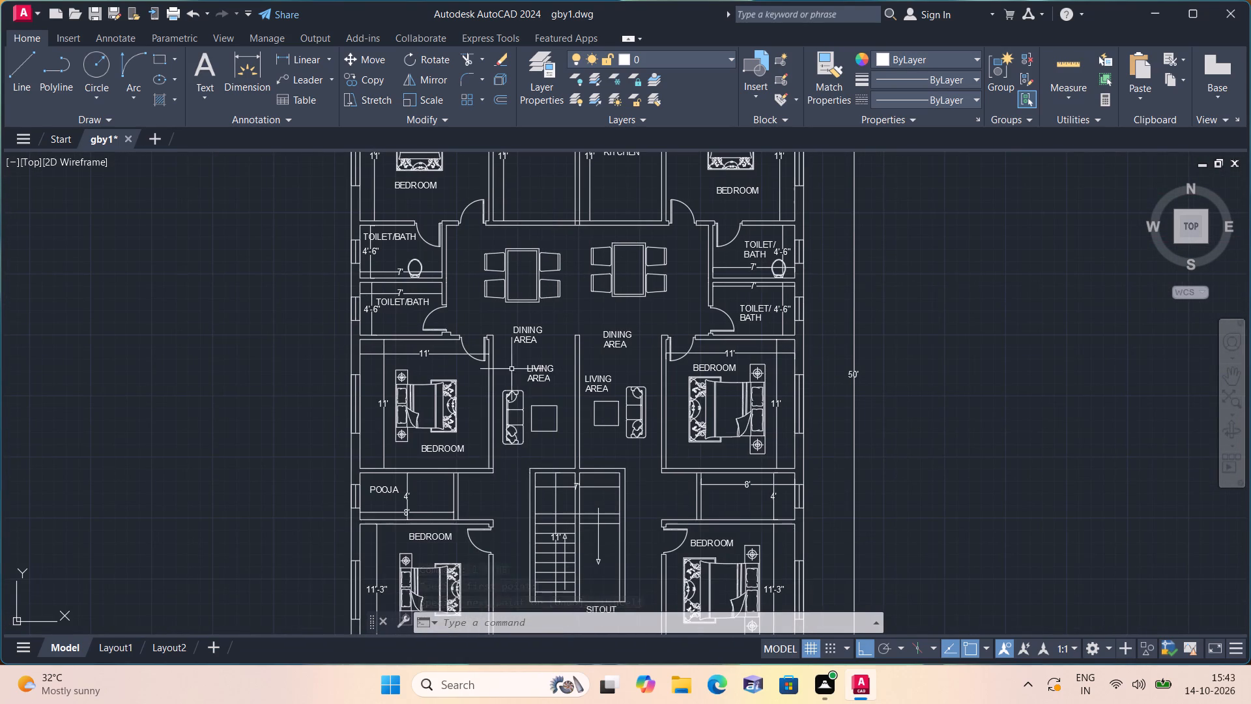
middle_drag(487, 382, 599, 308)
key(l)
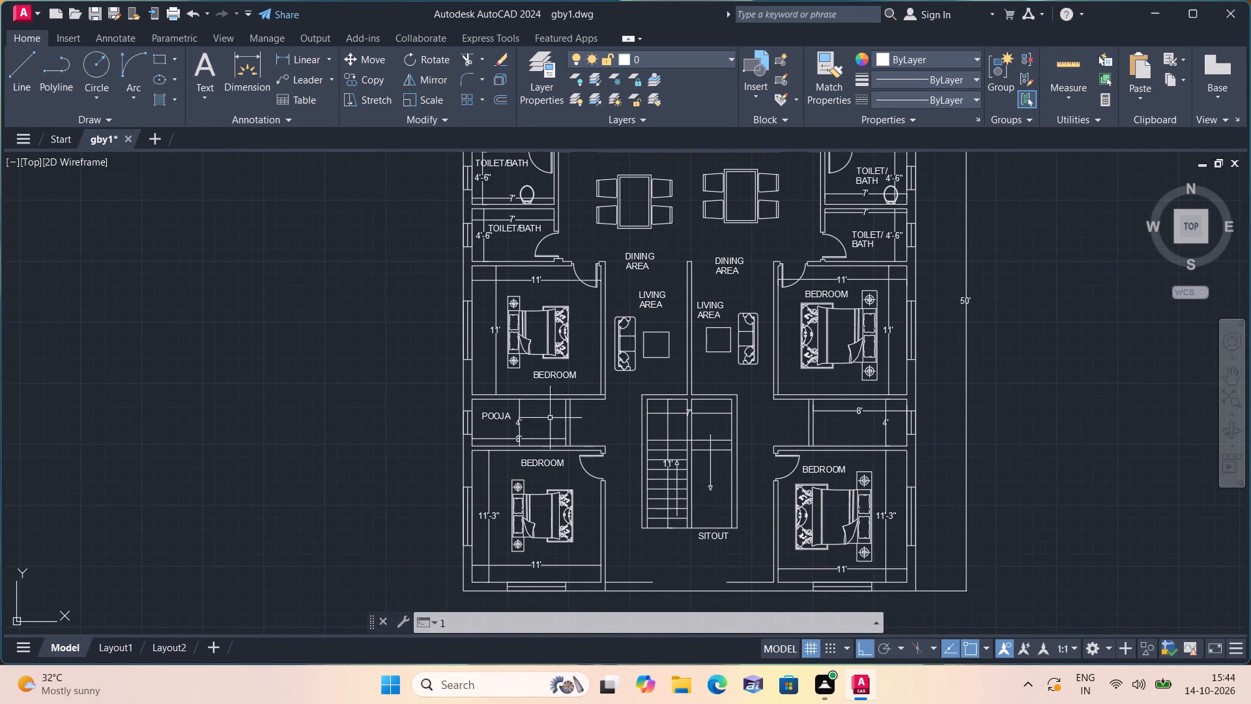
key(space)
scroll(498, 424, up, 3)
click(686, 423)
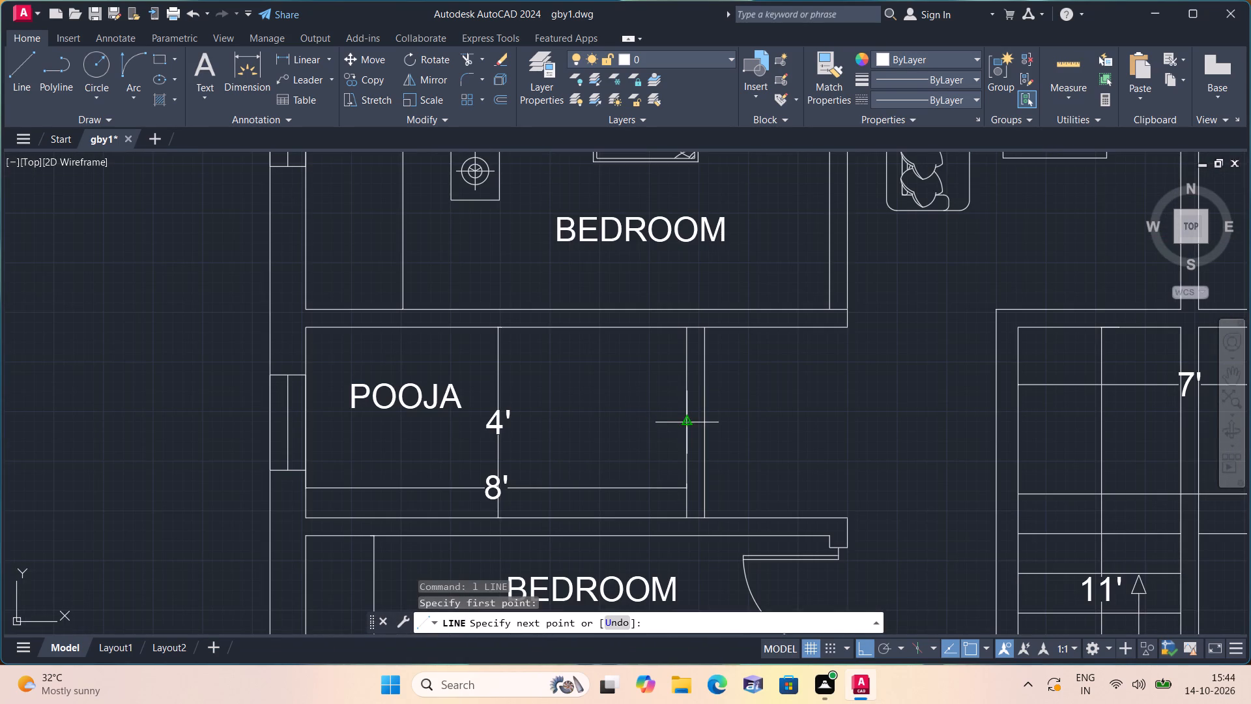
click(703, 423)
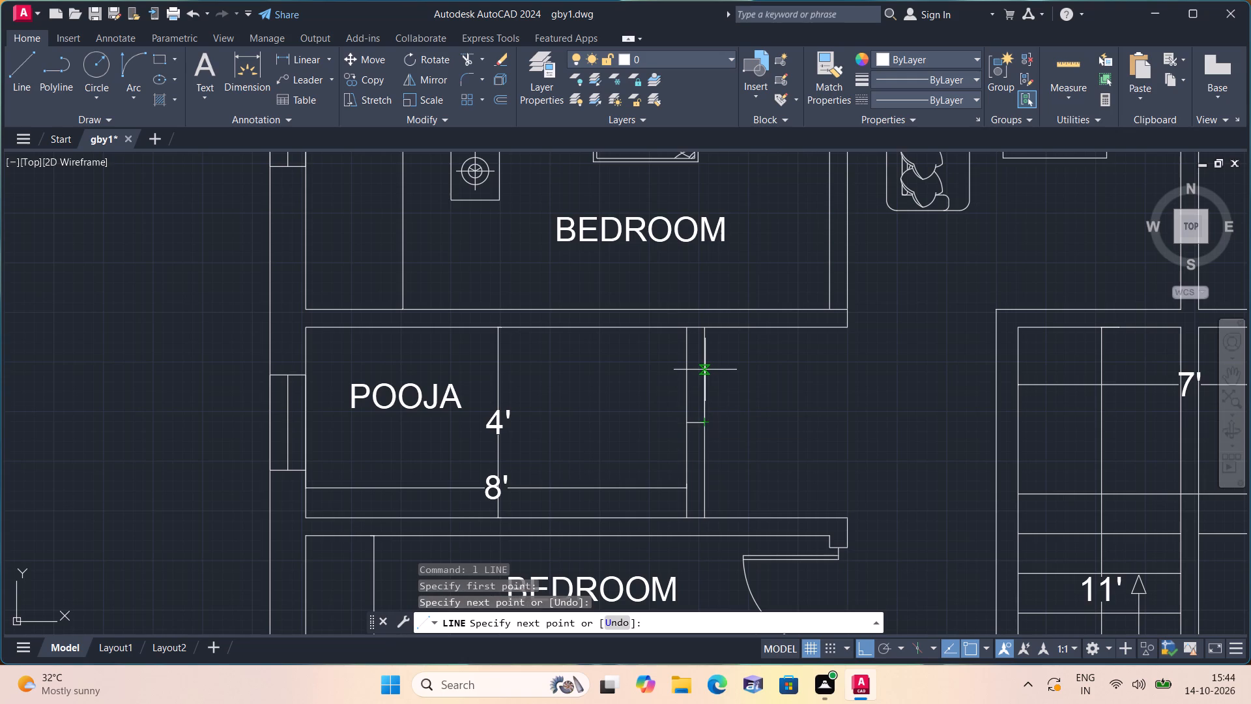
text(1')
key(space)
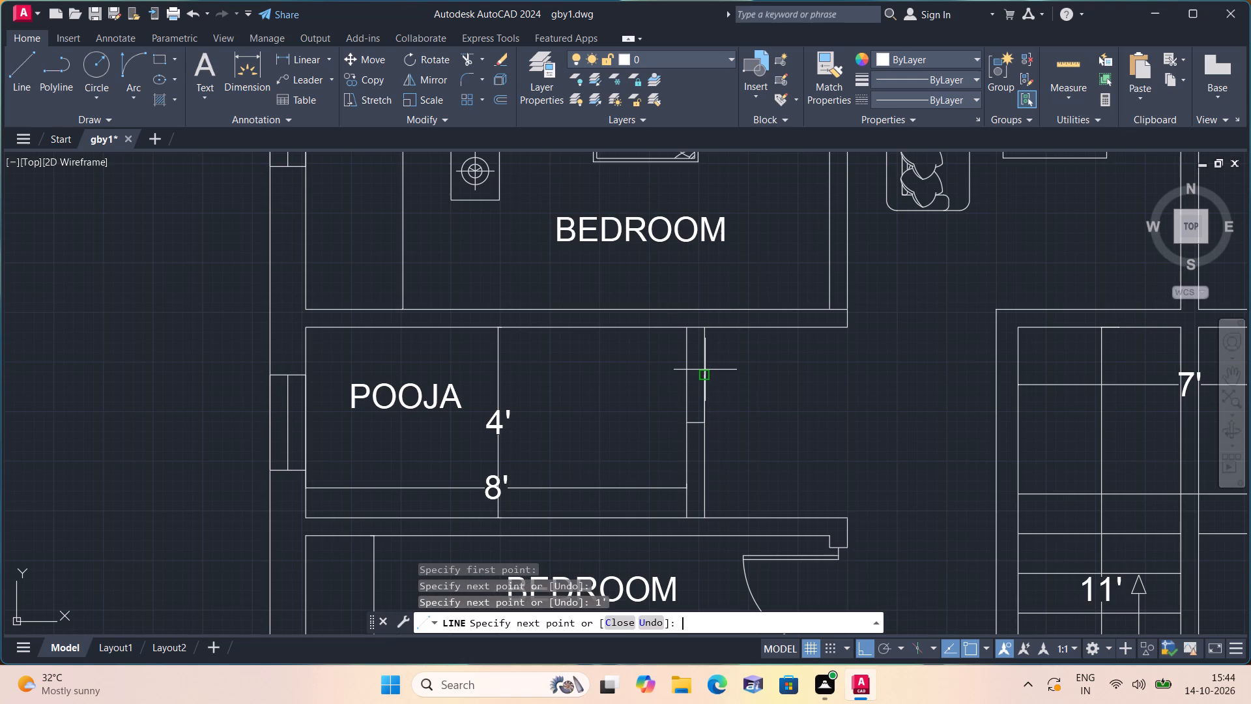
click(690, 375)
key(space)
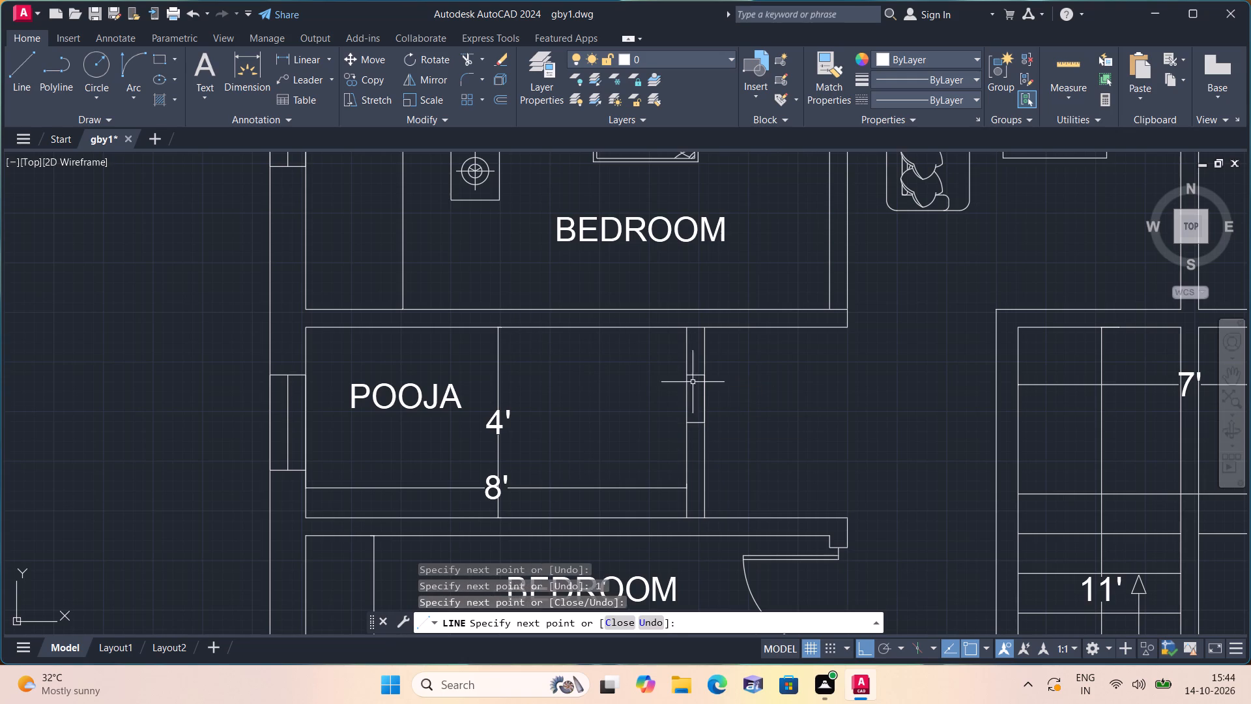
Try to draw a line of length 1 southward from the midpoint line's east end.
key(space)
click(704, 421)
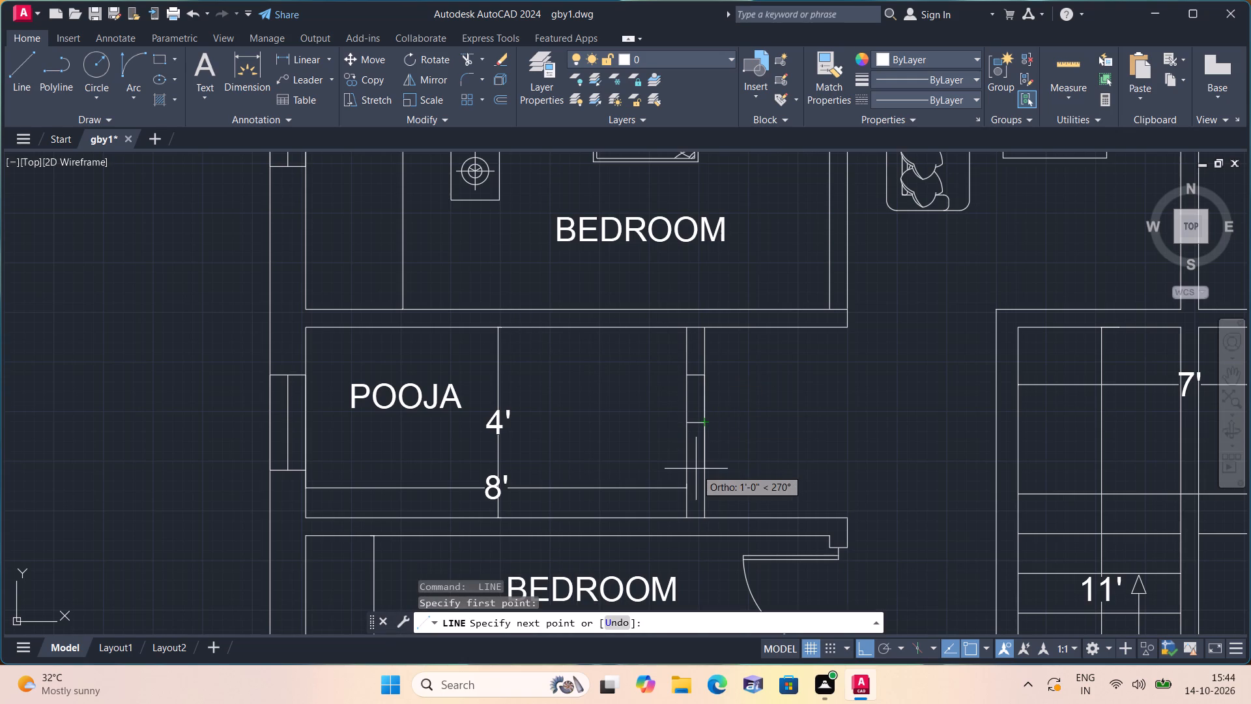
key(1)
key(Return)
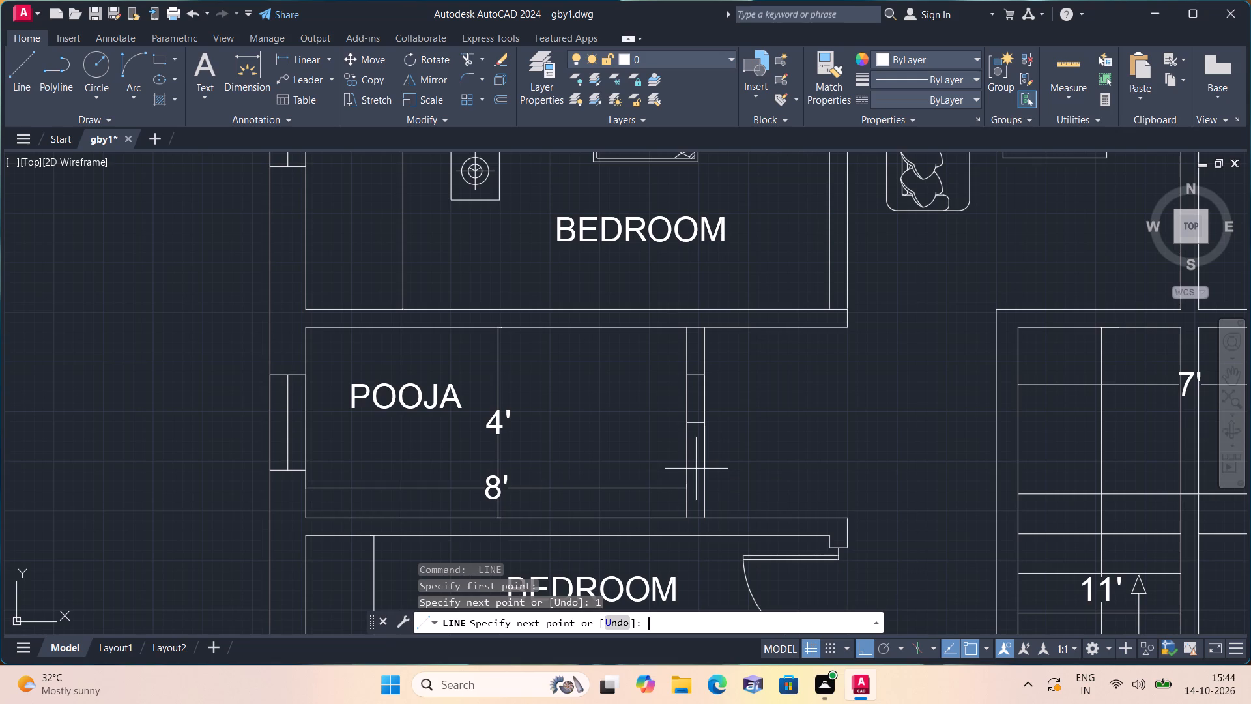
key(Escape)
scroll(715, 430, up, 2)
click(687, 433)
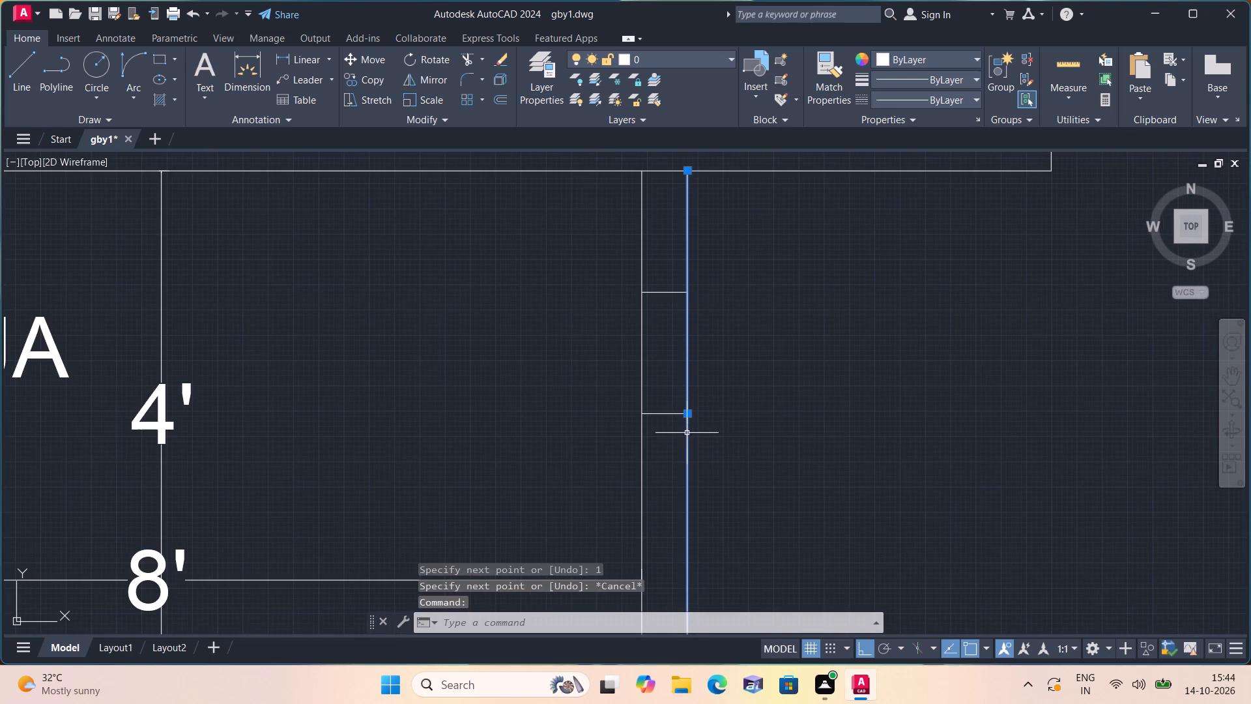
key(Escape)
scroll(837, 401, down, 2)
Draw a line 1' south from the midpoint line's east end and continue it across the Pooja wall.
text(l)
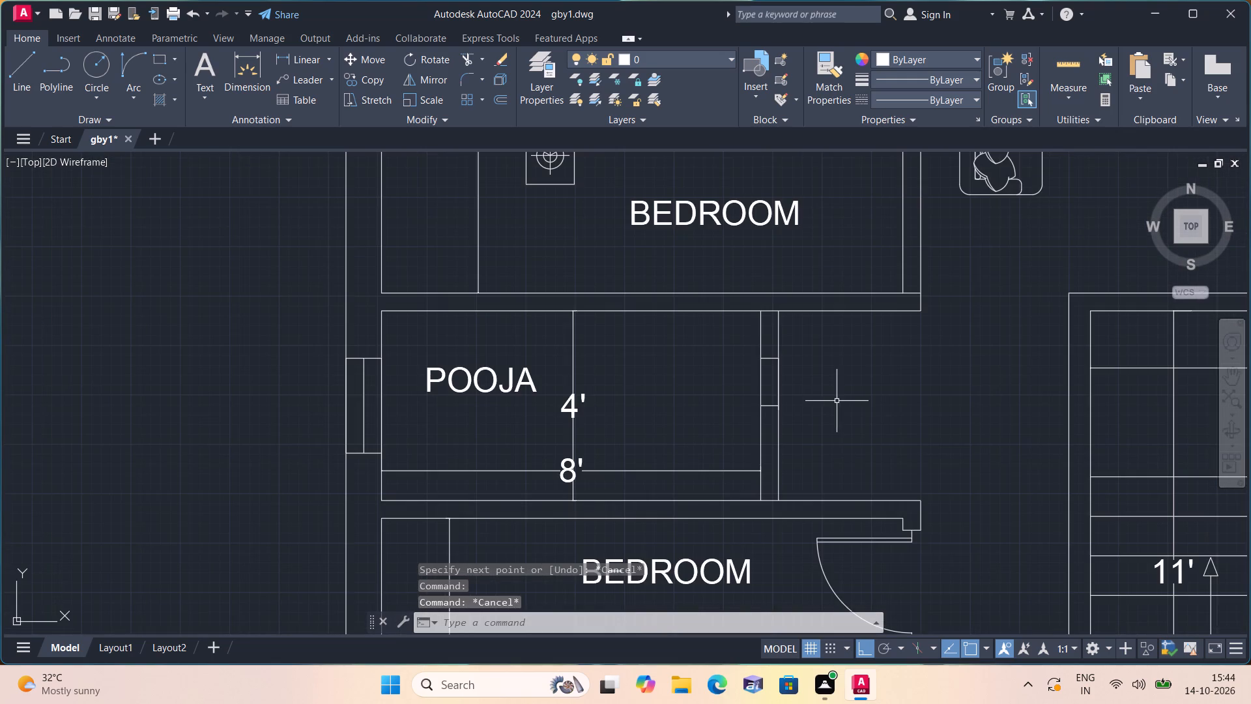
key(space)
click(778, 406)
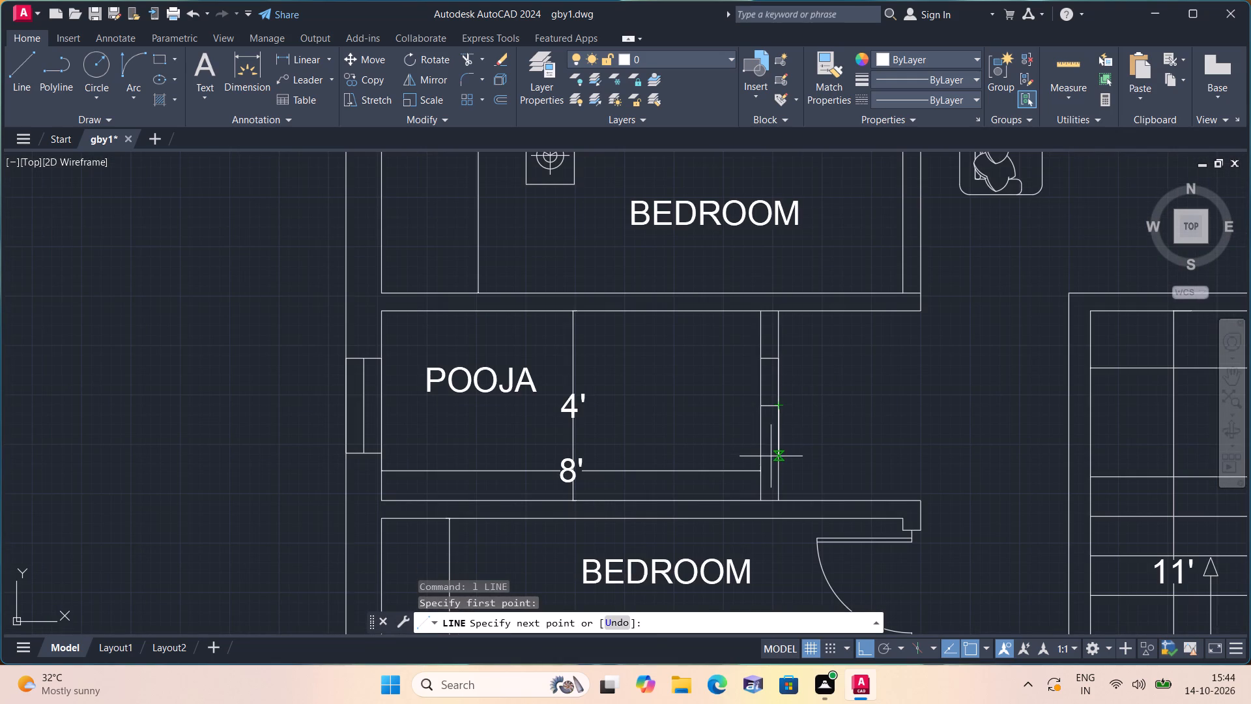
text(1')
key(space)
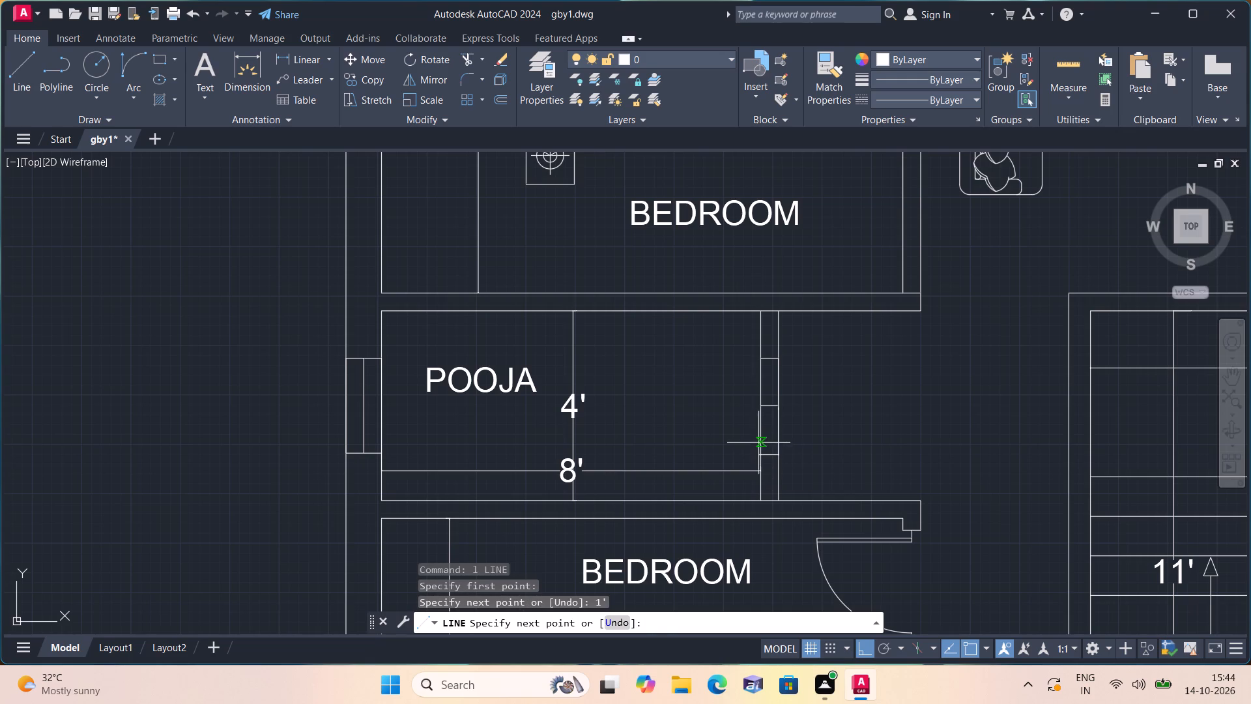
click(758, 450)
key(space)
Trim both faces of the Pooja room's east wall between the two jamb lines and remove the leftover midpoint lines.
text(tr)
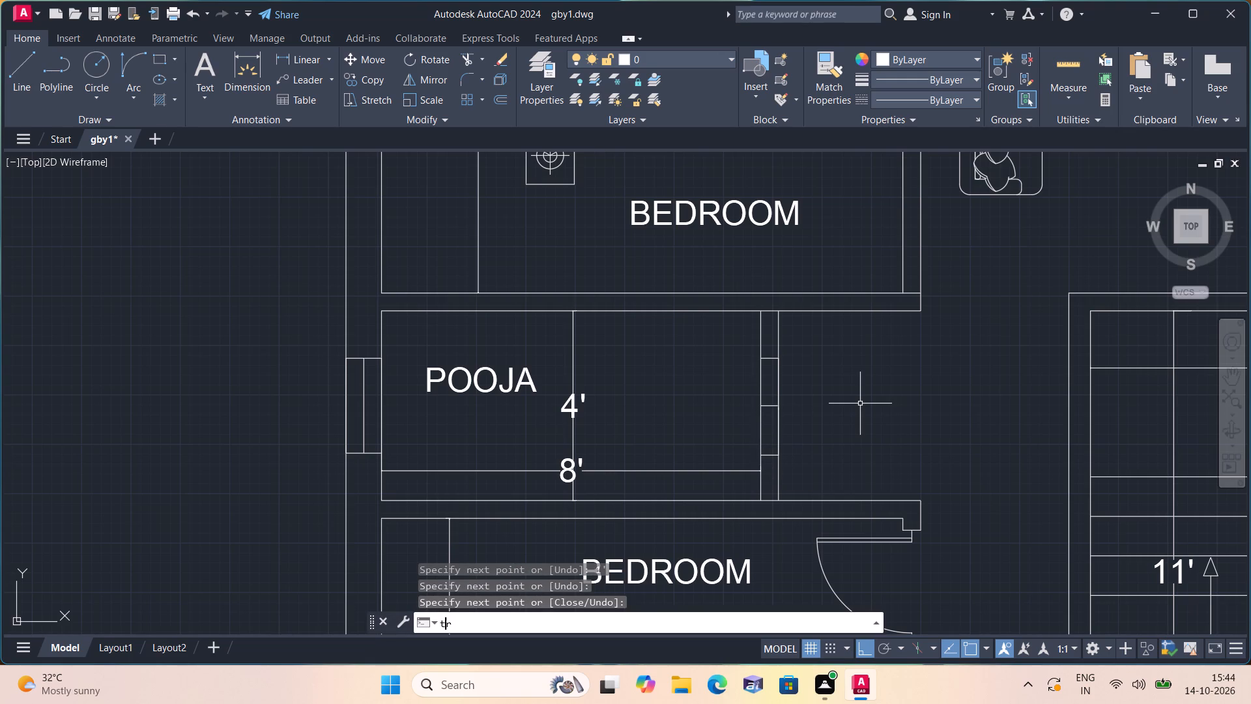
text(im)
key(space)
drag(865, 394, 719, 375)
drag(738, 397, 815, 424)
click(773, 405)
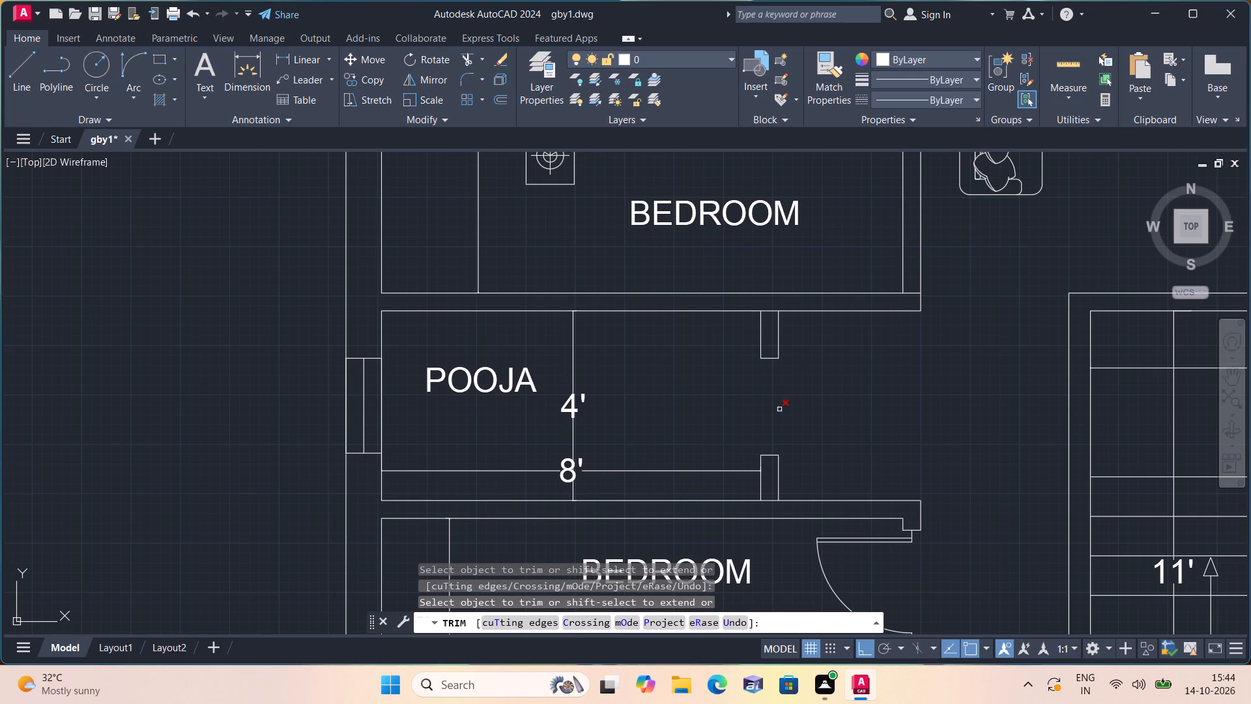
click(779, 408)
key(space)
Trim the line segments where the two Pooja wall stubs meet the room's south and north walls.
scroll(796, 395, down, 2)
middle_drag(818, 396, 700, 372)
key(space)
scroll(654, 403, up, 1)
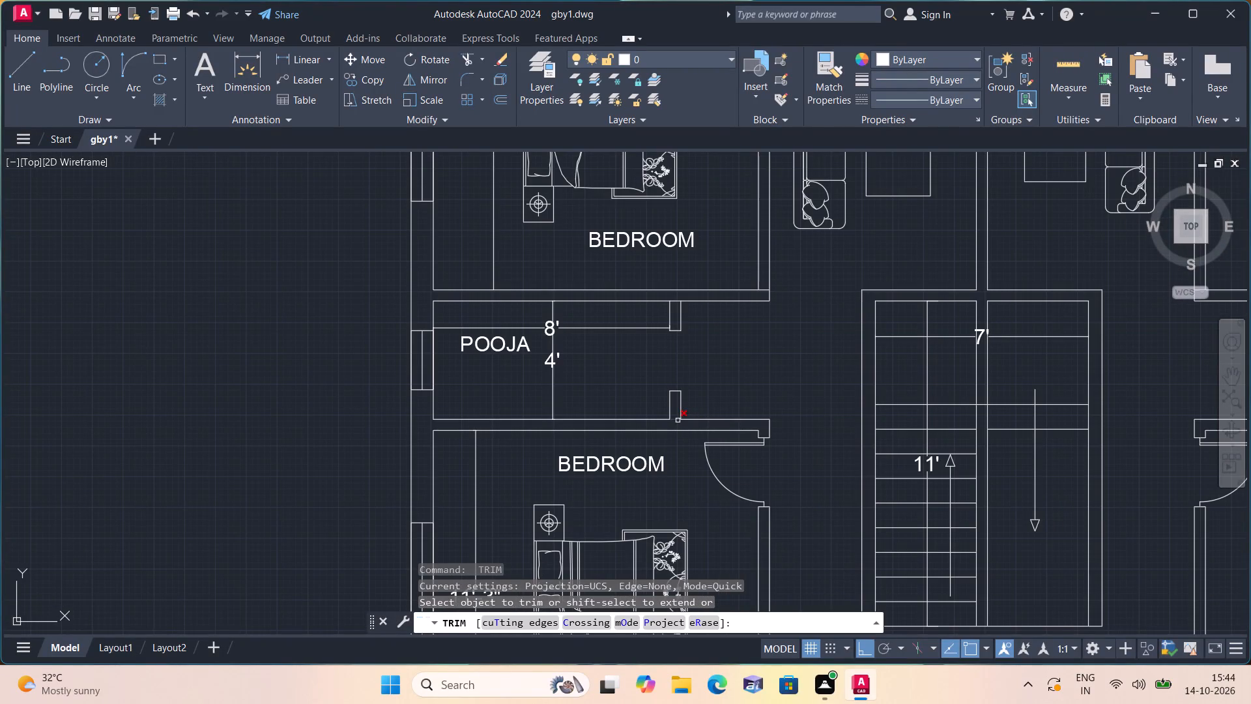
click(677, 420)
click(677, 299)
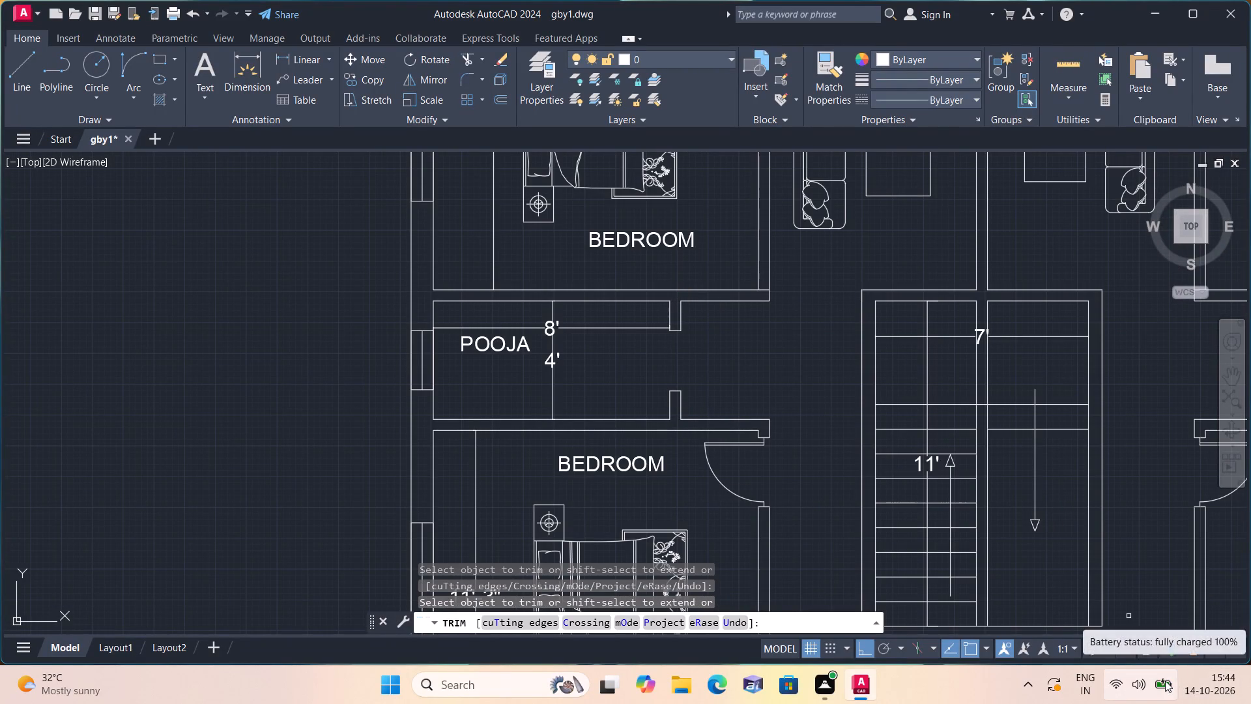
scroll(841, 457, down, 1)
key(Escape)
Draw a short line across the west wall of the room opposite the Pooja room, joining the midpoints of its two faces.
middle_drag(784, 445, 782, 445)
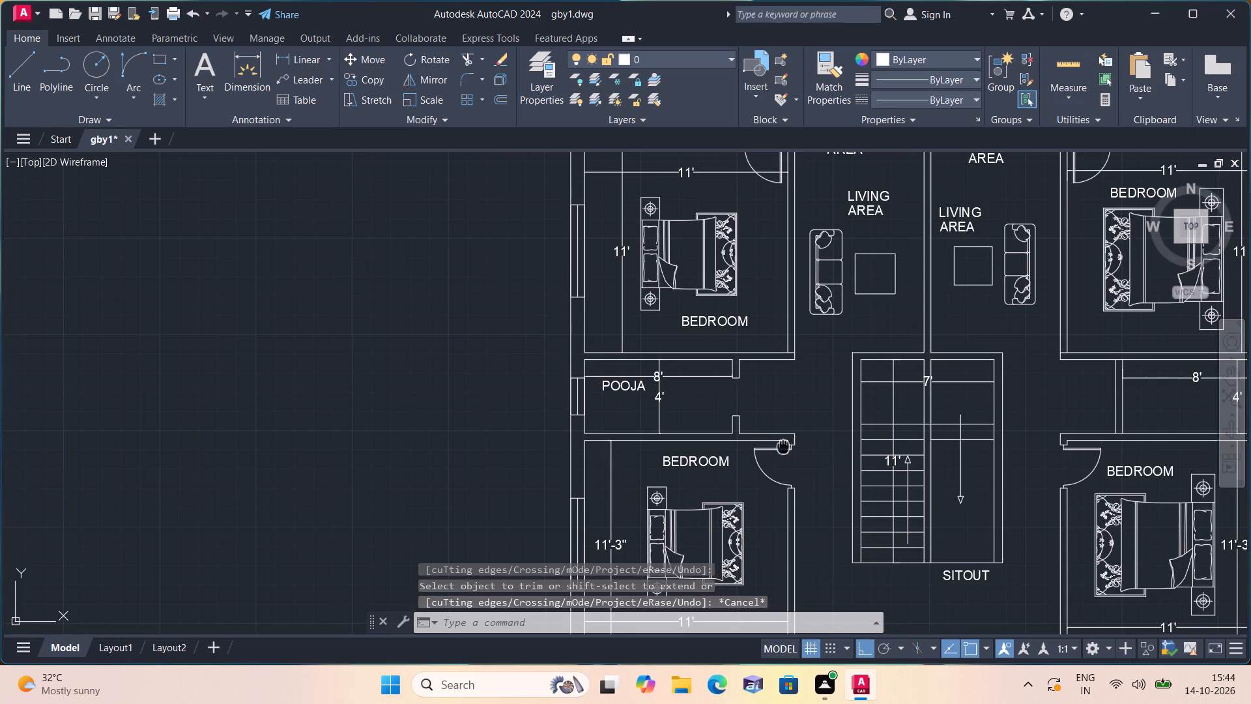
middle_drag(782, 445, 544, 407)
middle_drag(837, 371, 675, 415)
scroll(837, 371, down, 1)
key(l)
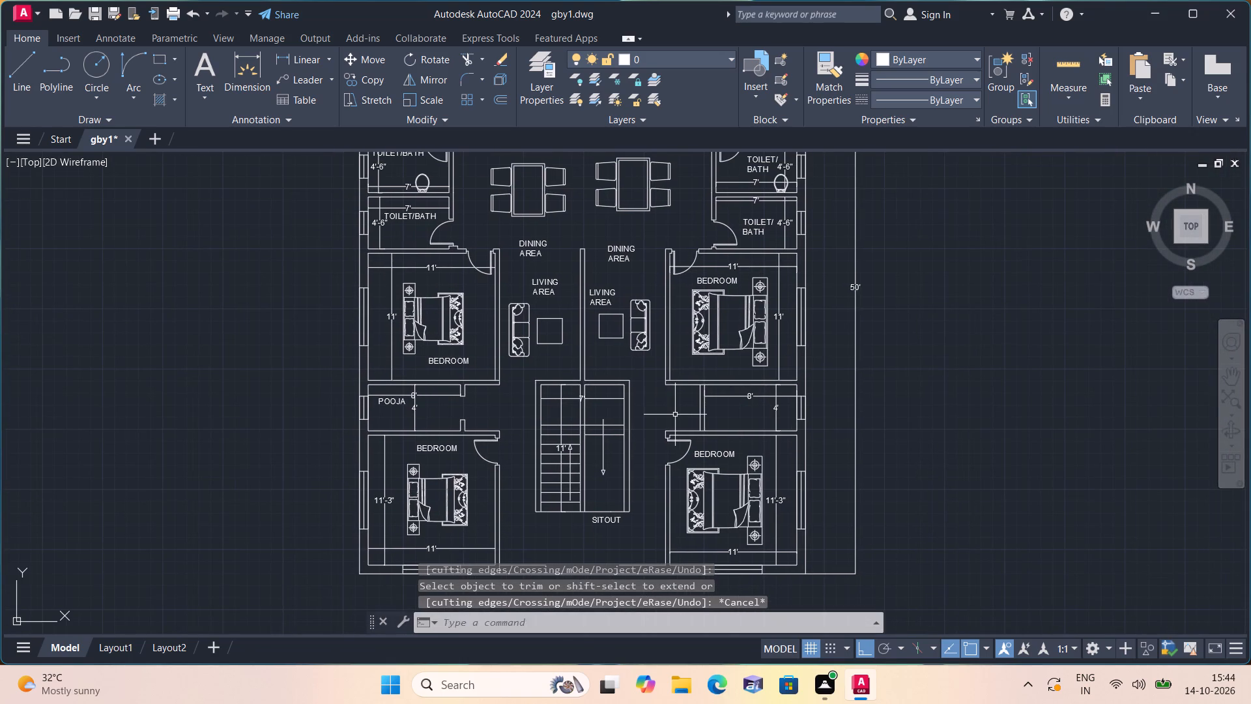
key(space)
scroll(731, 416, up, 1)
click(690, 407)
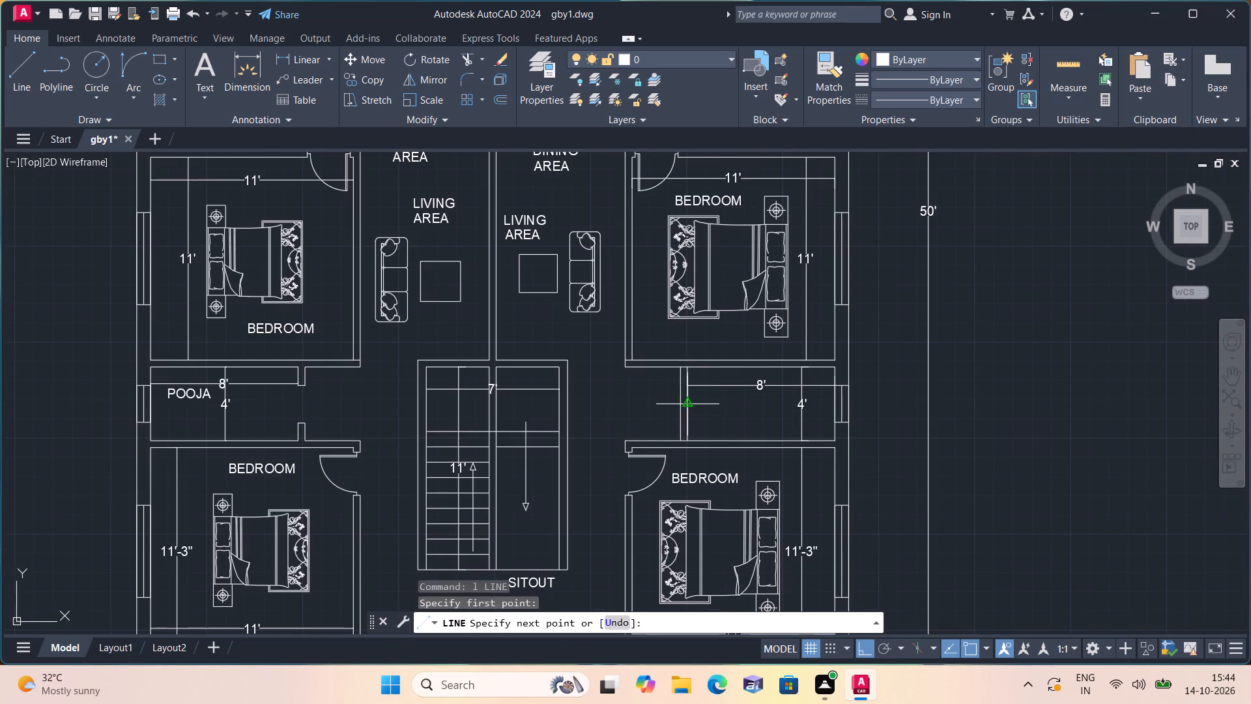
click(681, 407)
key(space)
Draw a line 1' north from the midpoint line's west end and continue it across the wall.
scroll(672, 409, up, 2)
key(space)
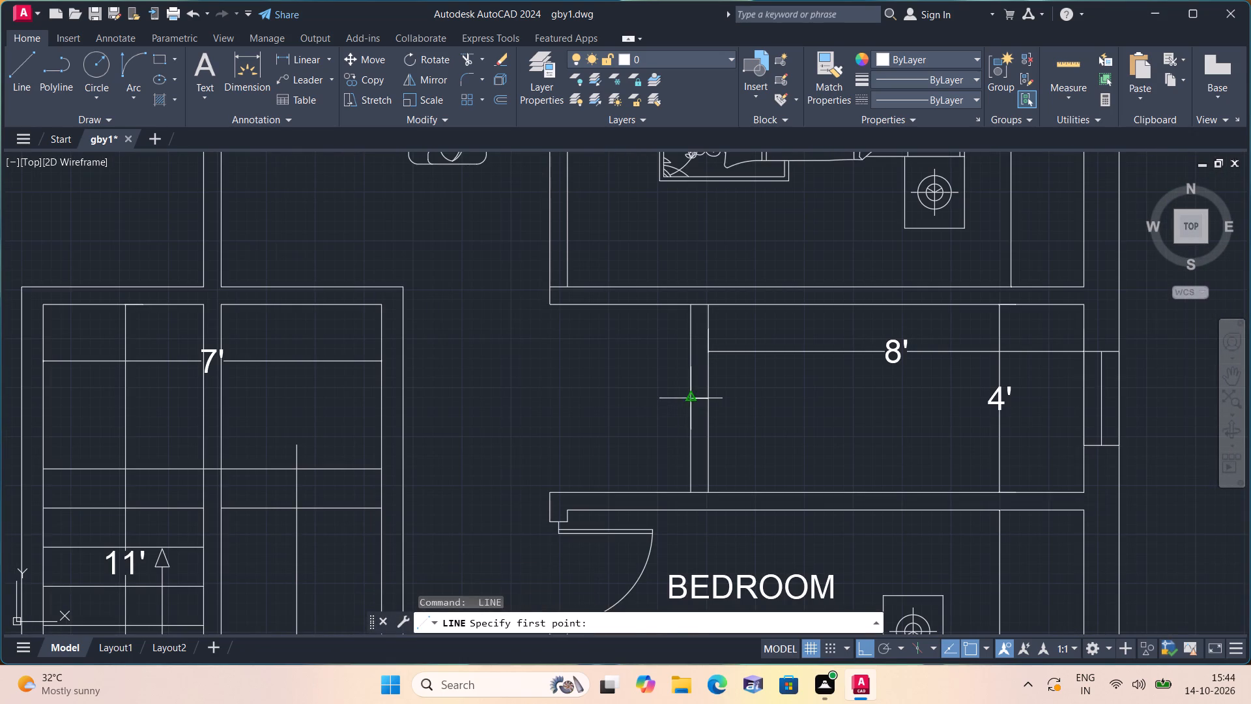
click(691, 398)
text(1')
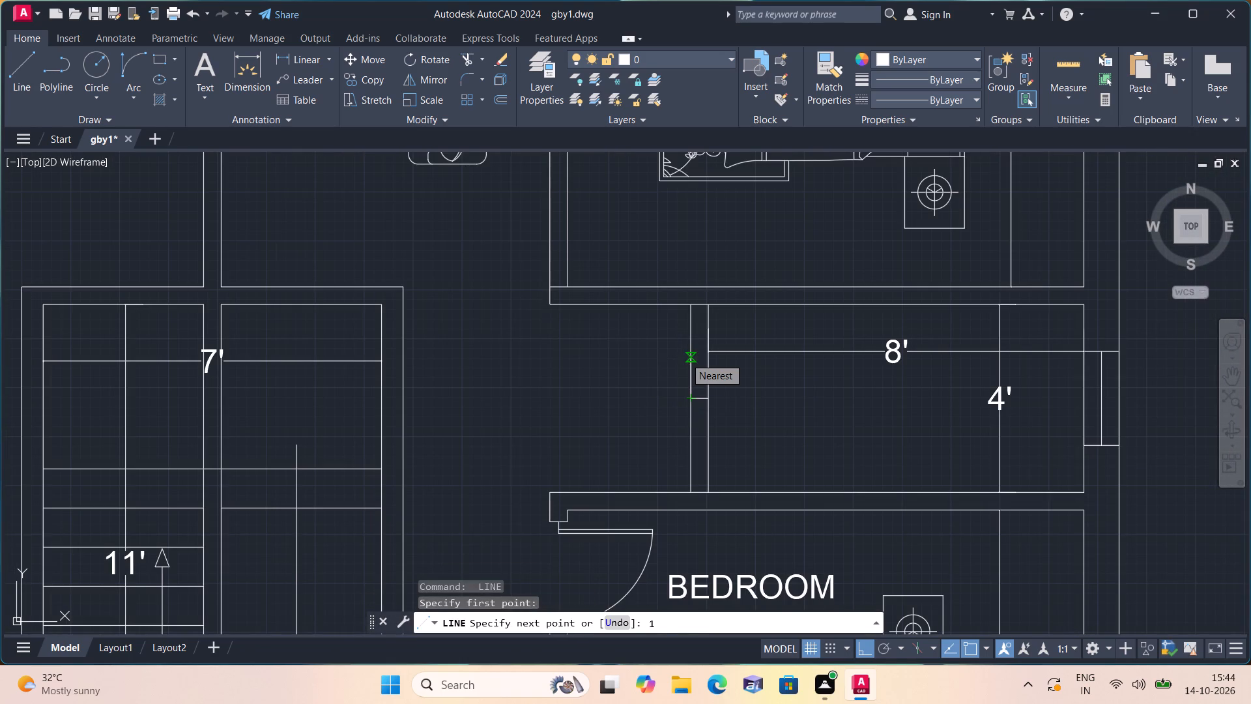
key(space)
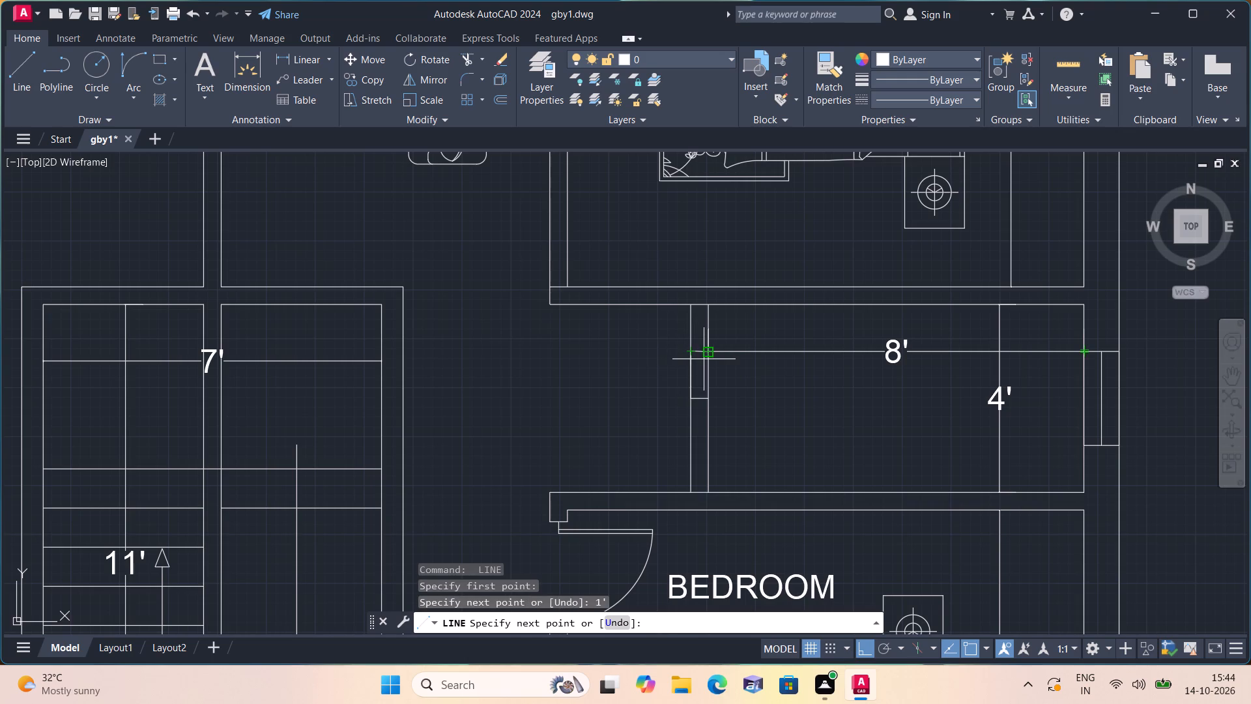
scroll(703, 360, up, 2)
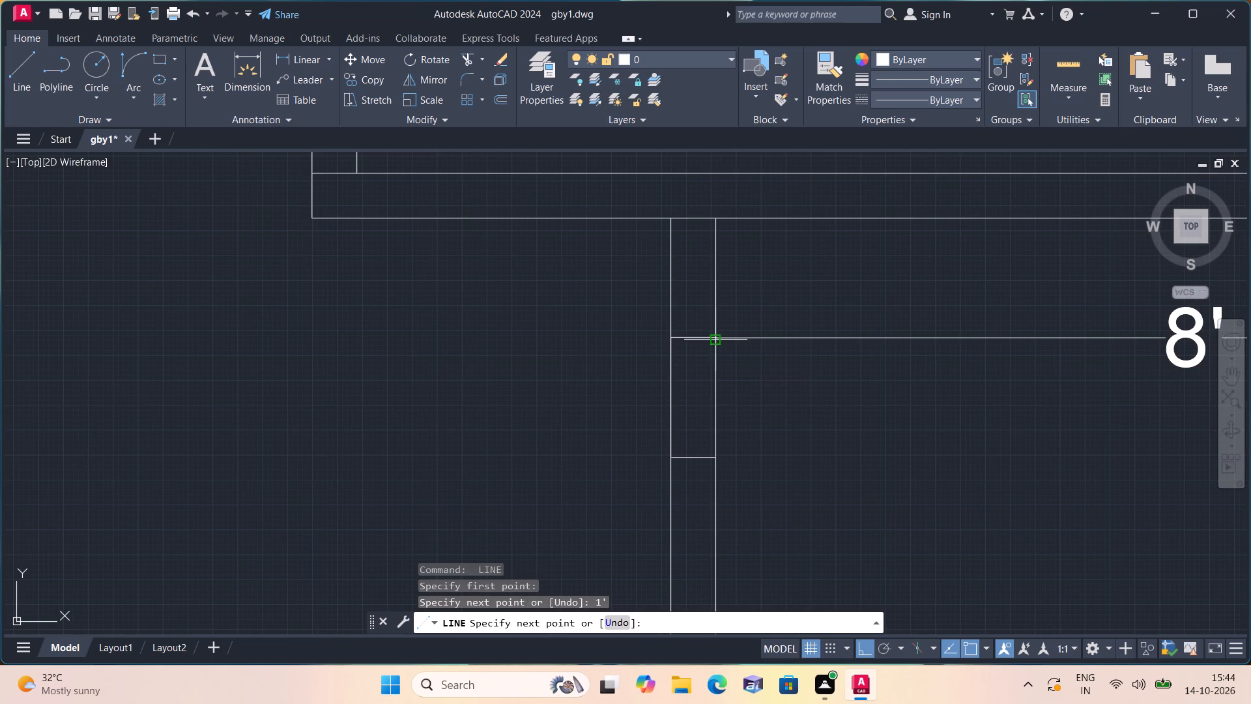
click(713, 338)
key(space)
Draw a line 1' south from the midpoint line's east end and continue it across the wall.
middle_drag(762, 396, 764, 305)
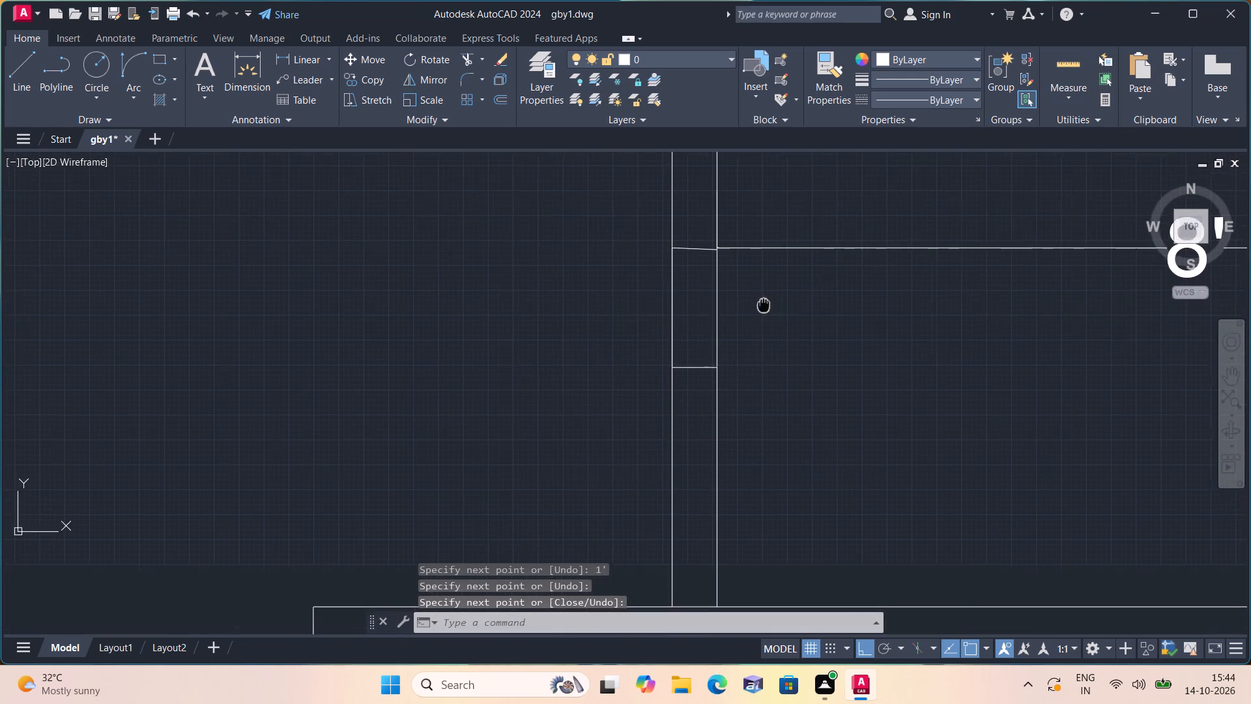
key(space)
click(714, 368)
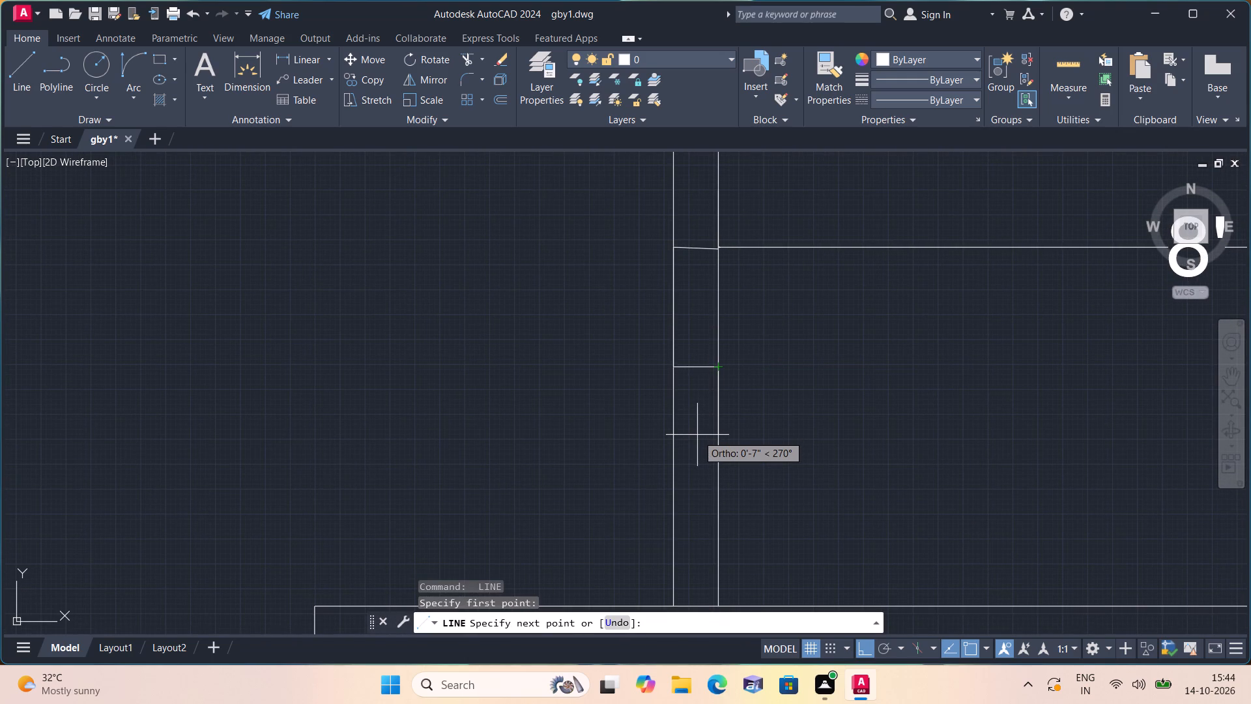
text(1')
key(space)
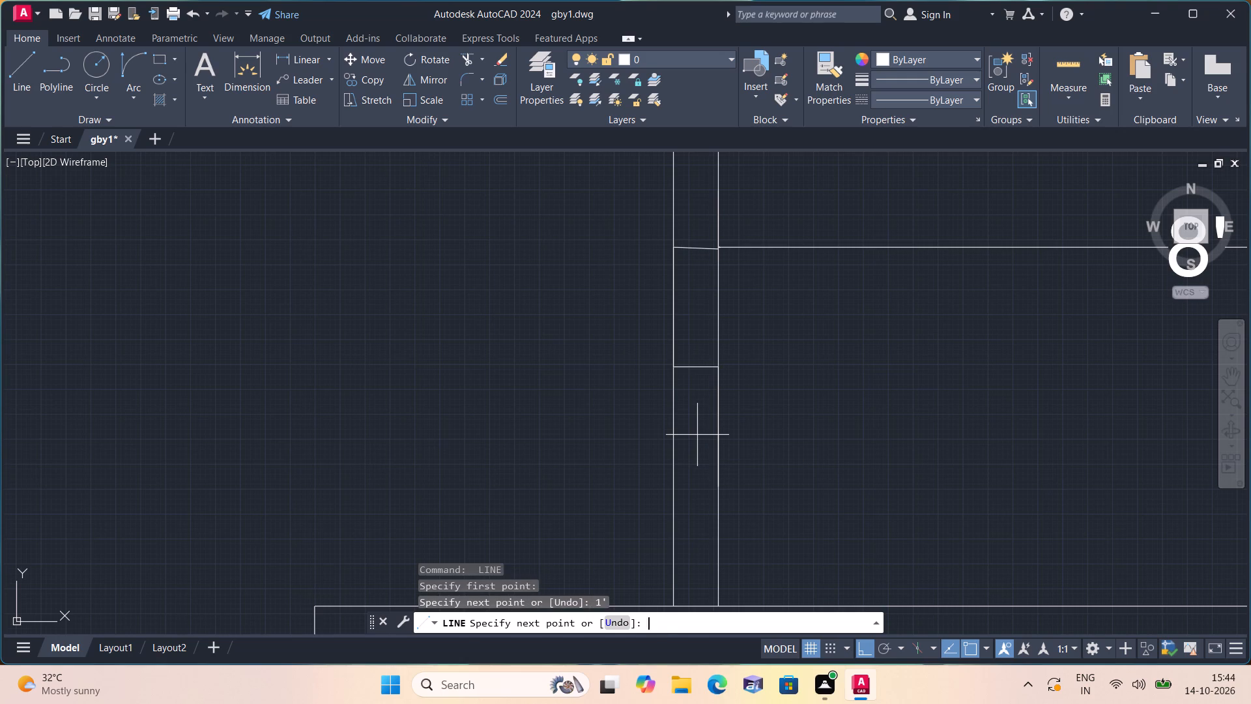
click(671, 484)
key(space)
Trim both wall faces between the two jamb lines and remove the leftover midpoint line.
text(trim)
key(space)
drag(835, 424, 592, 439)
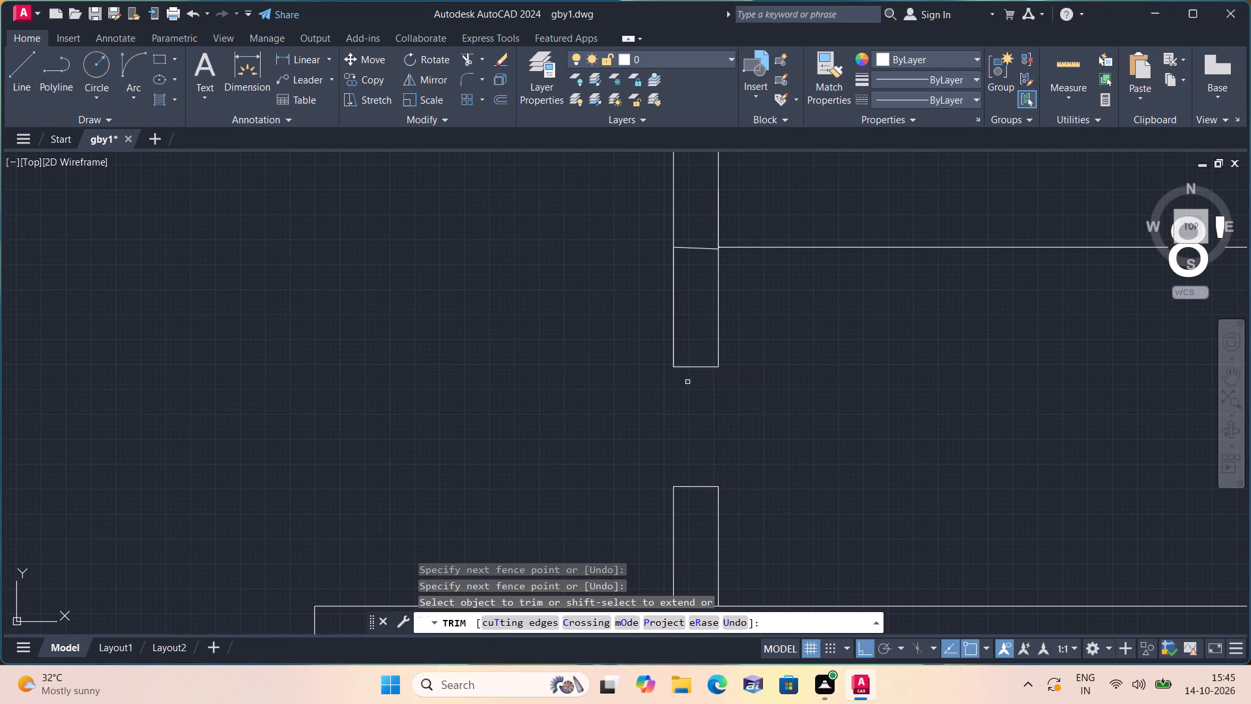
click(693, 370)
click(685, 419)
drag(627, 327, 824, 325)
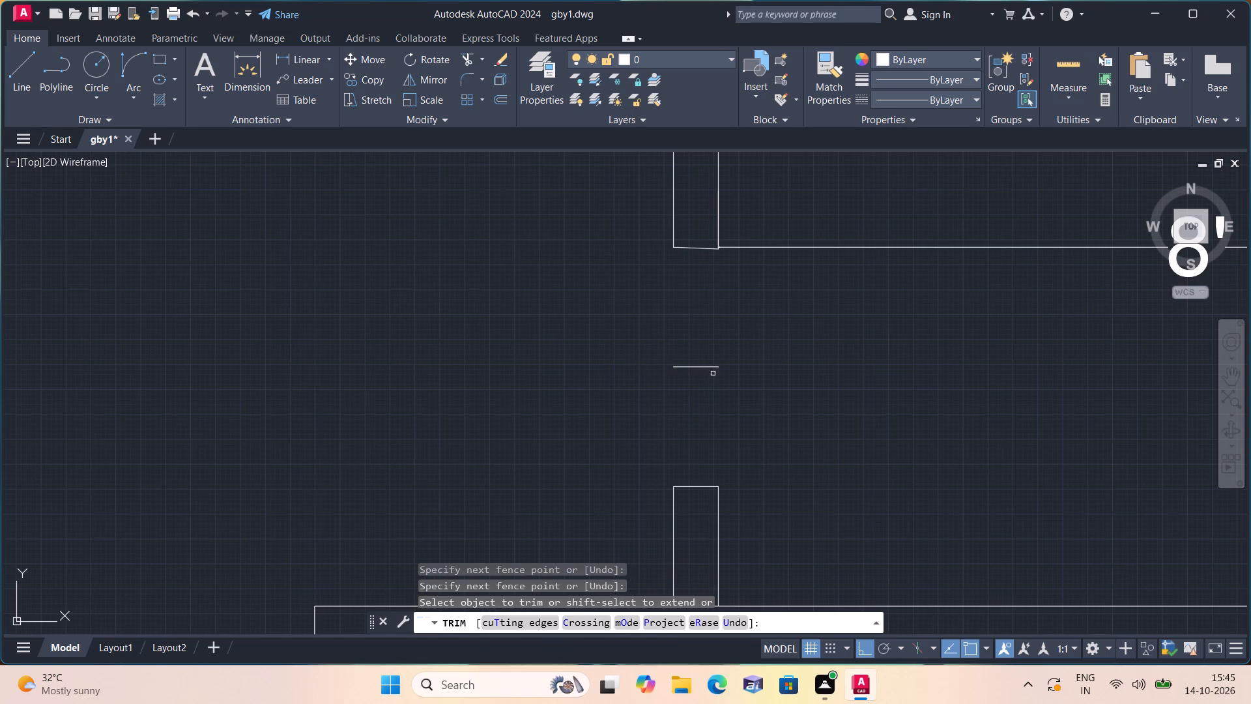
click(713, 366)
scroll(713, 365, down, 3)
key(Escape)
scroll(713, 365, down, 1)
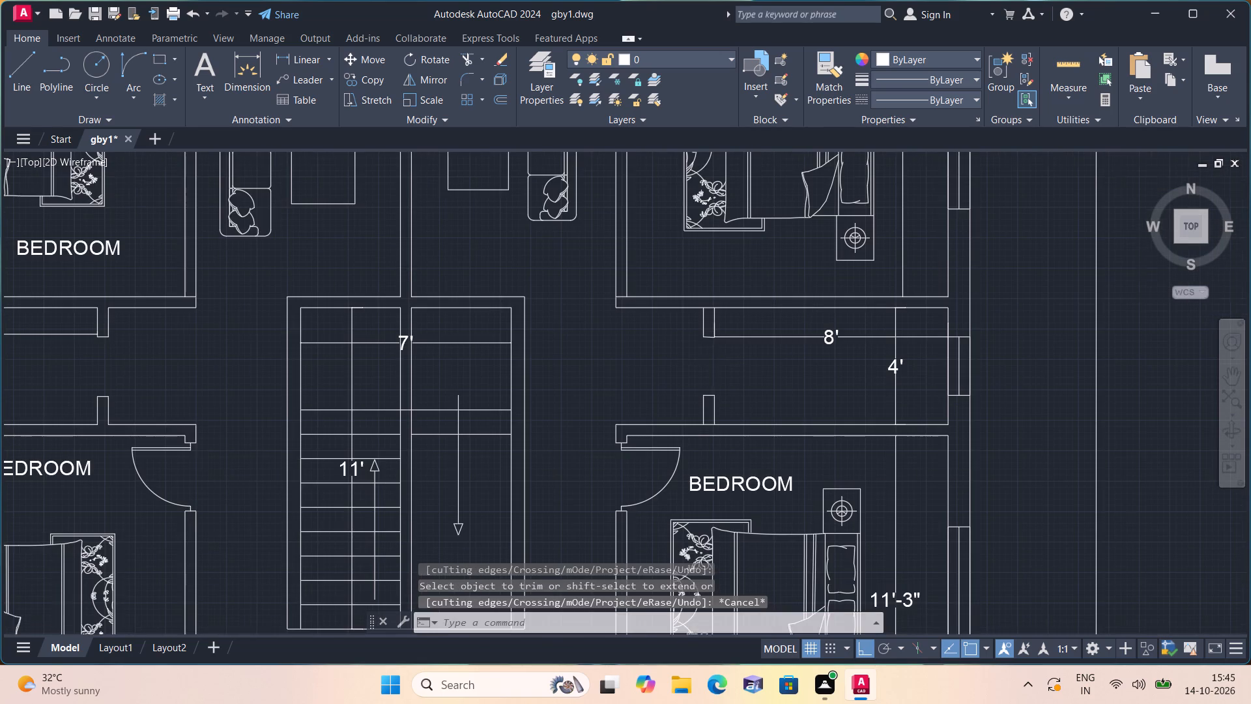
Load the ISO dash linetype ACAD_ISO02W100 and make it the current linetype.
click(951, 98)
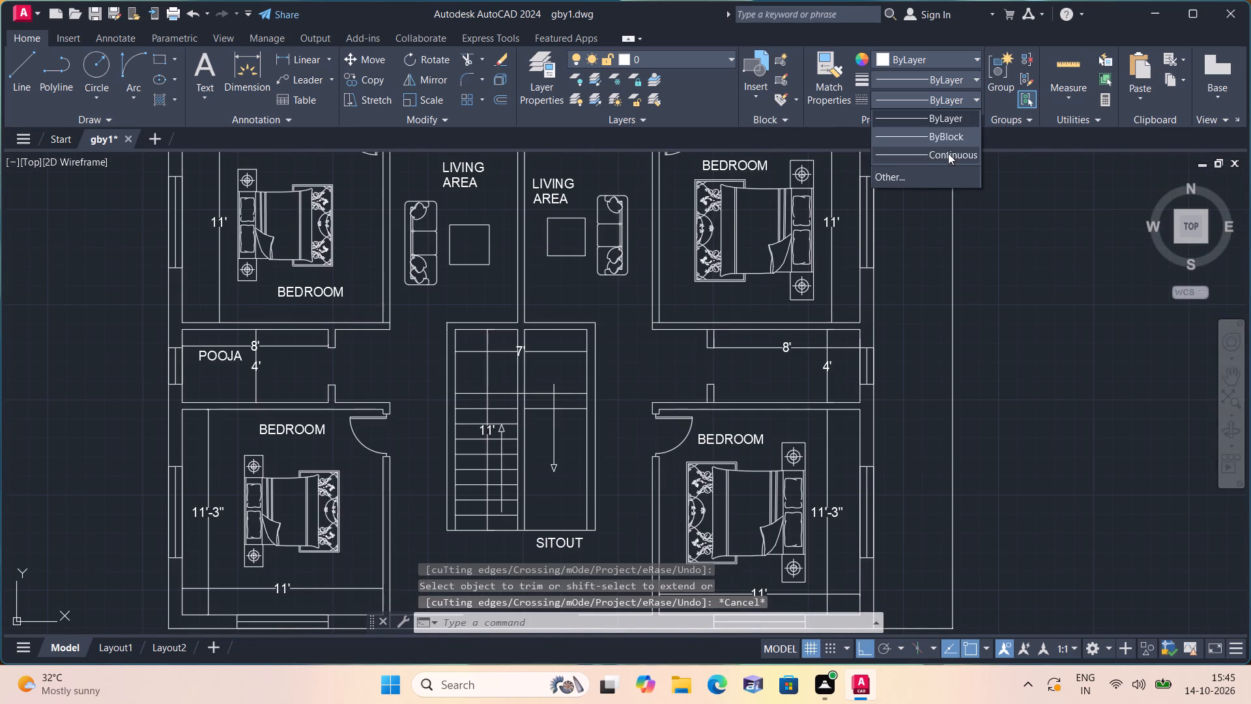
click(940, 172)
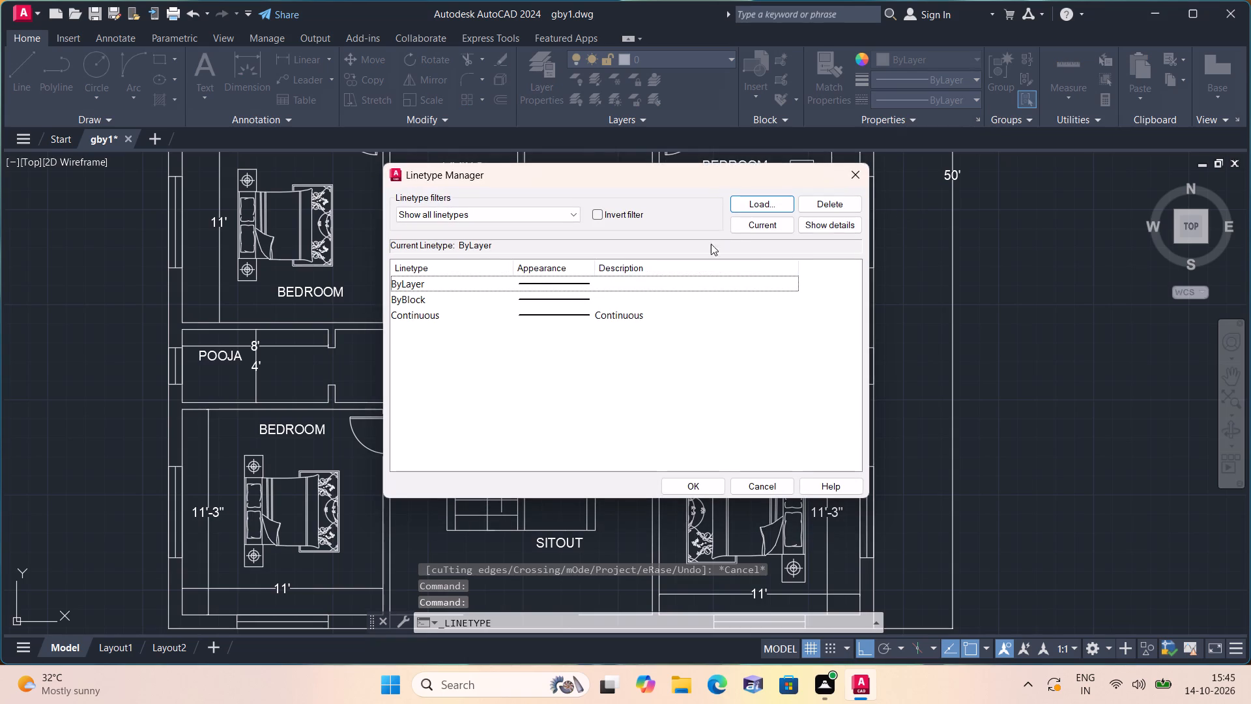
click(755, 200)
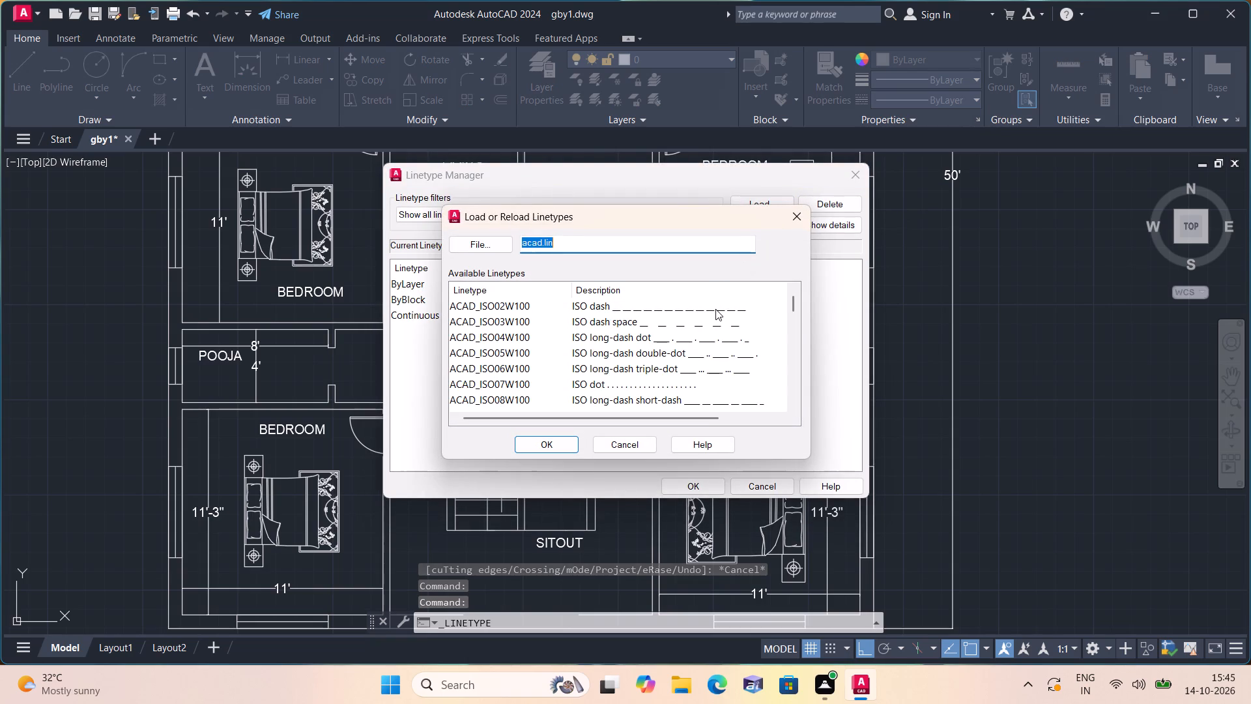
click(715, 309)
click(534, 448)
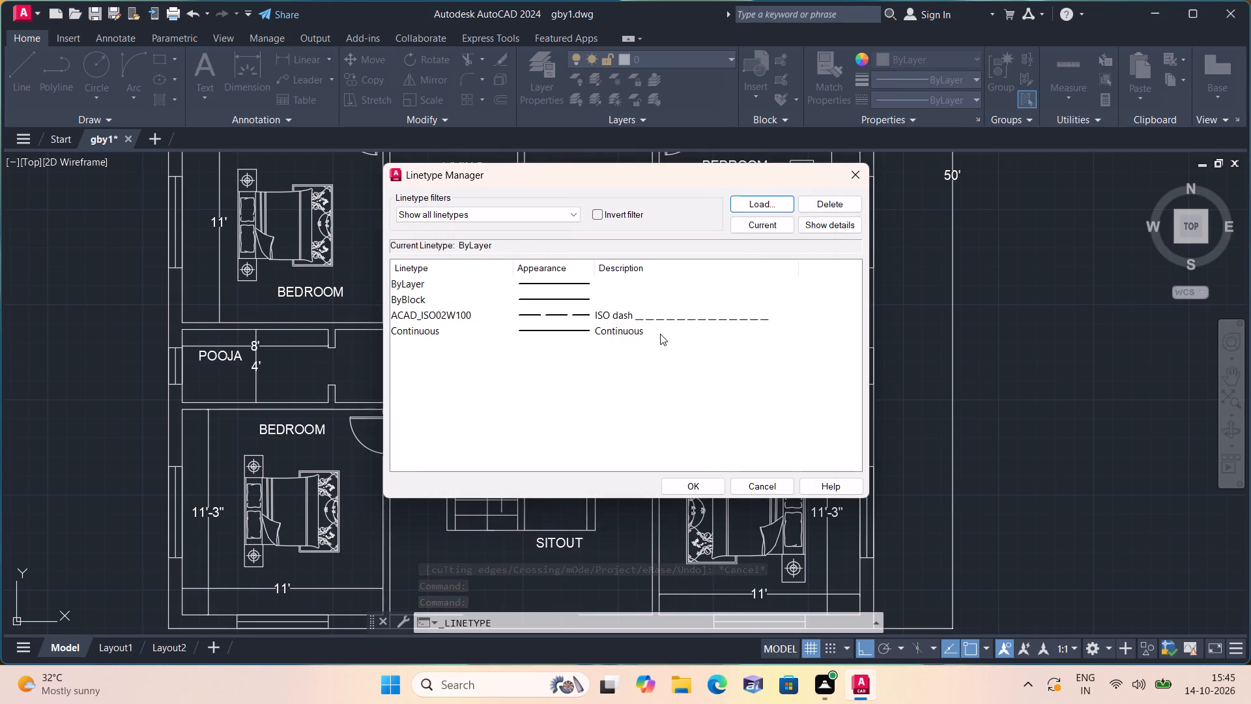
click(669, 319)
click(694, 479)
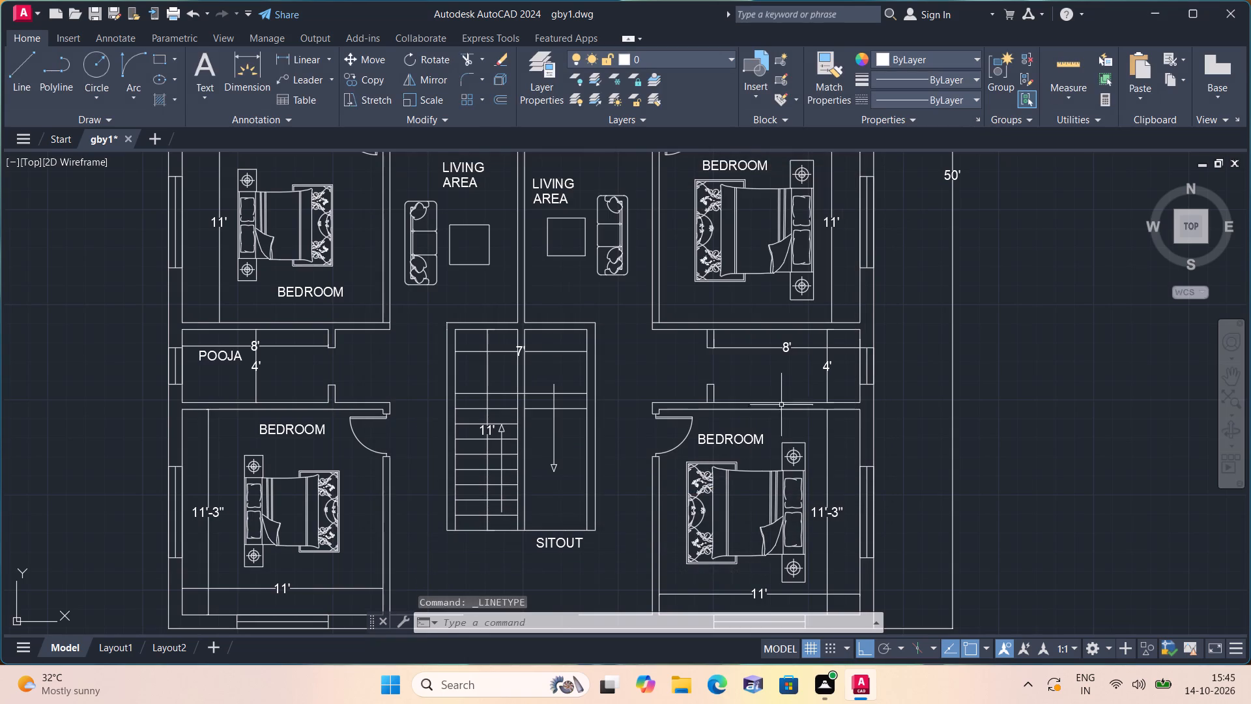
click(940, 98)
click(930, 153)
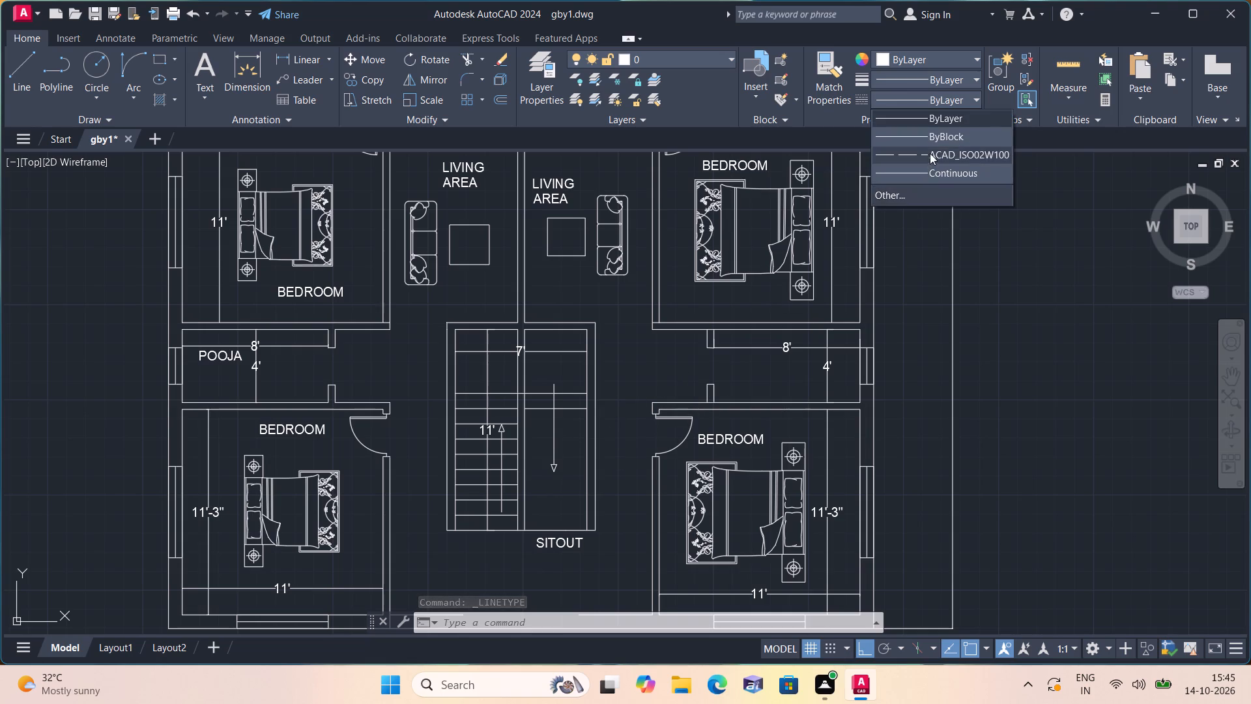
Draw two parallel dashed lines between the dining areas, linking the kitchens' south wall to the two corners of the living-area partition.
scroll(773, 302, down, 2)
middle_drag(680, 321, 680, 326)
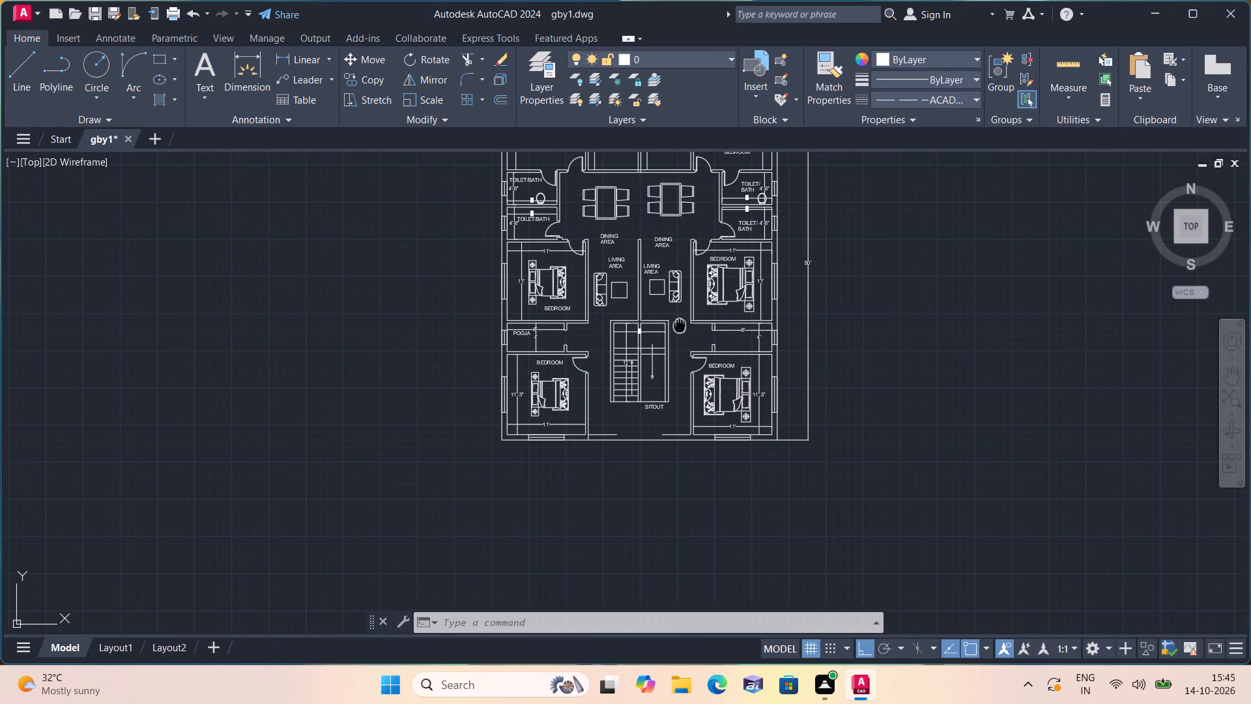
middle_drag(680, 326, 680, 342)
key(l)
key(space)
scroll(681, 177, up, 1)
scroll(611, 203, up, 2)
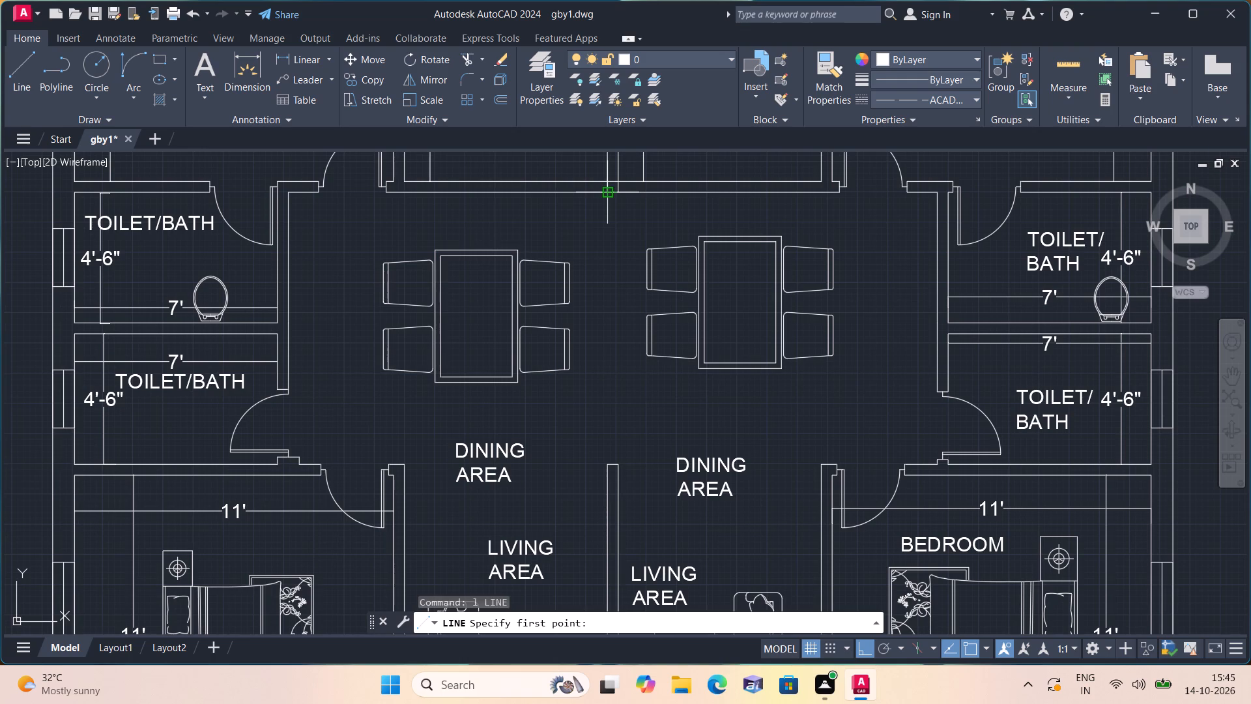
click(603, 188)
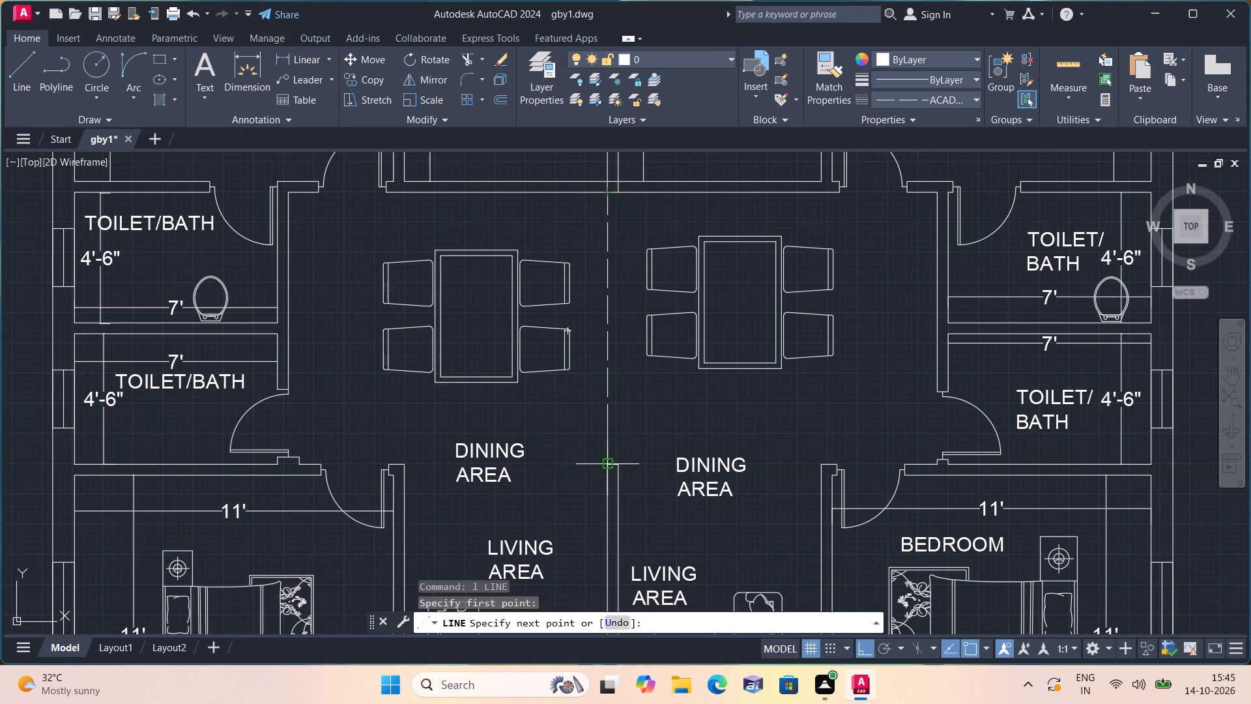
click(612, 465)
key(space)
key(space)
click(622, 463)
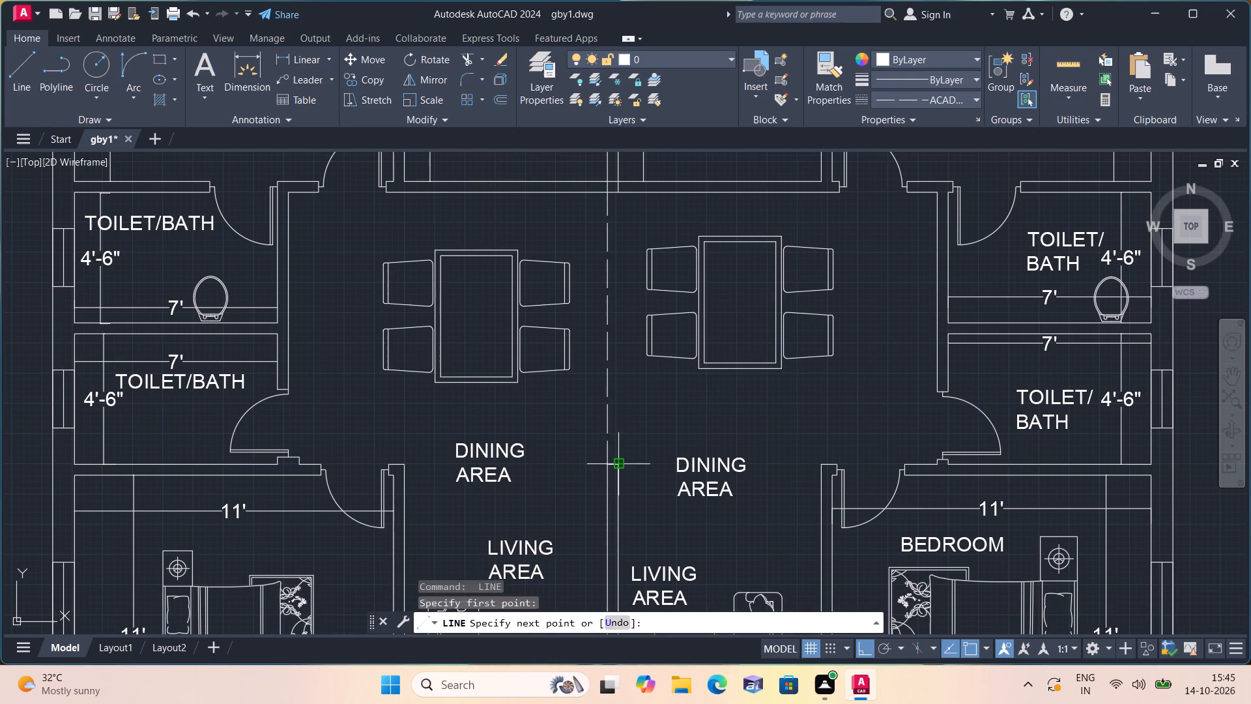
click(615, 194)
key(Escape)
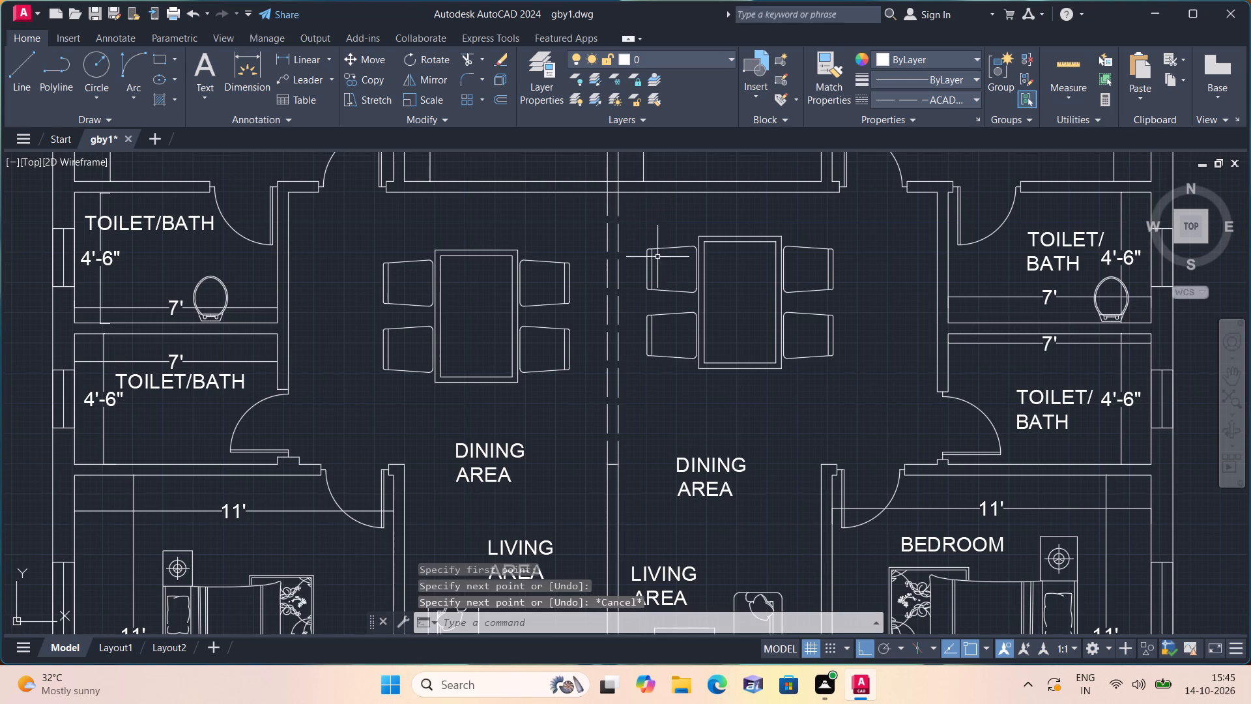
Draw a short line across the two dashed lines, level with the northern dining chairs.
key(space)
scroll(616, 264, up, 1)
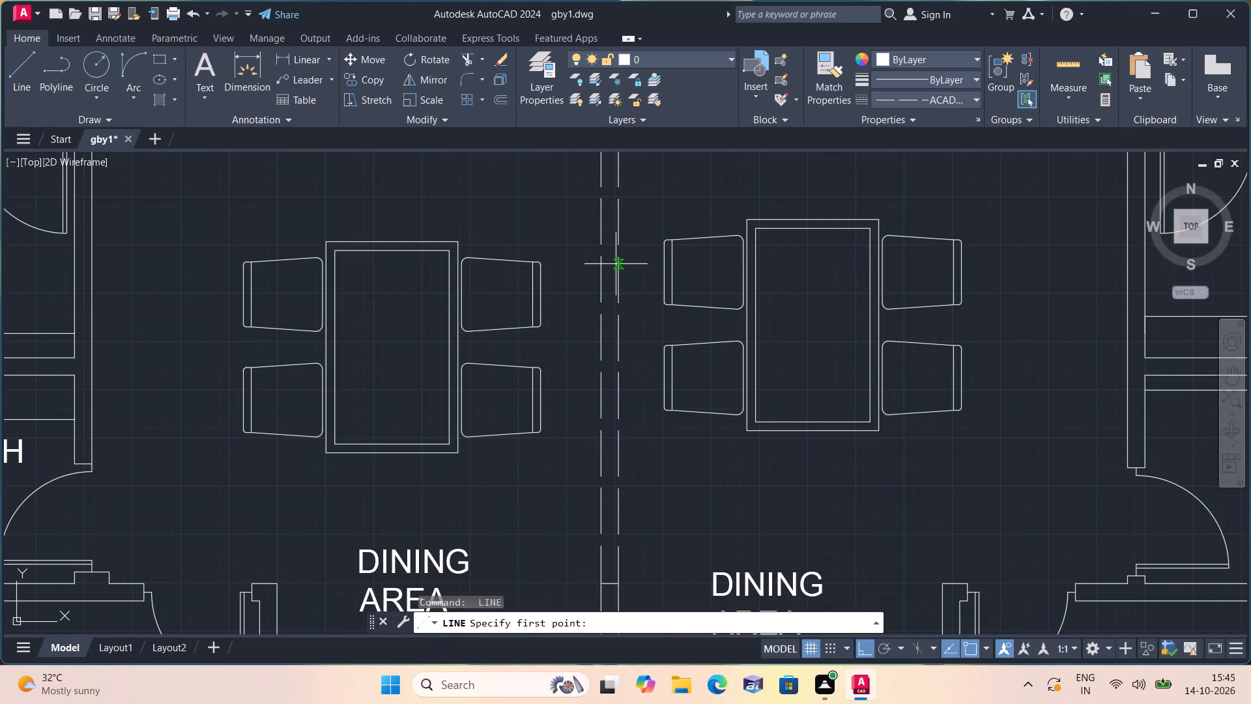
click(605, 254)
click(615, 256)
key(space)
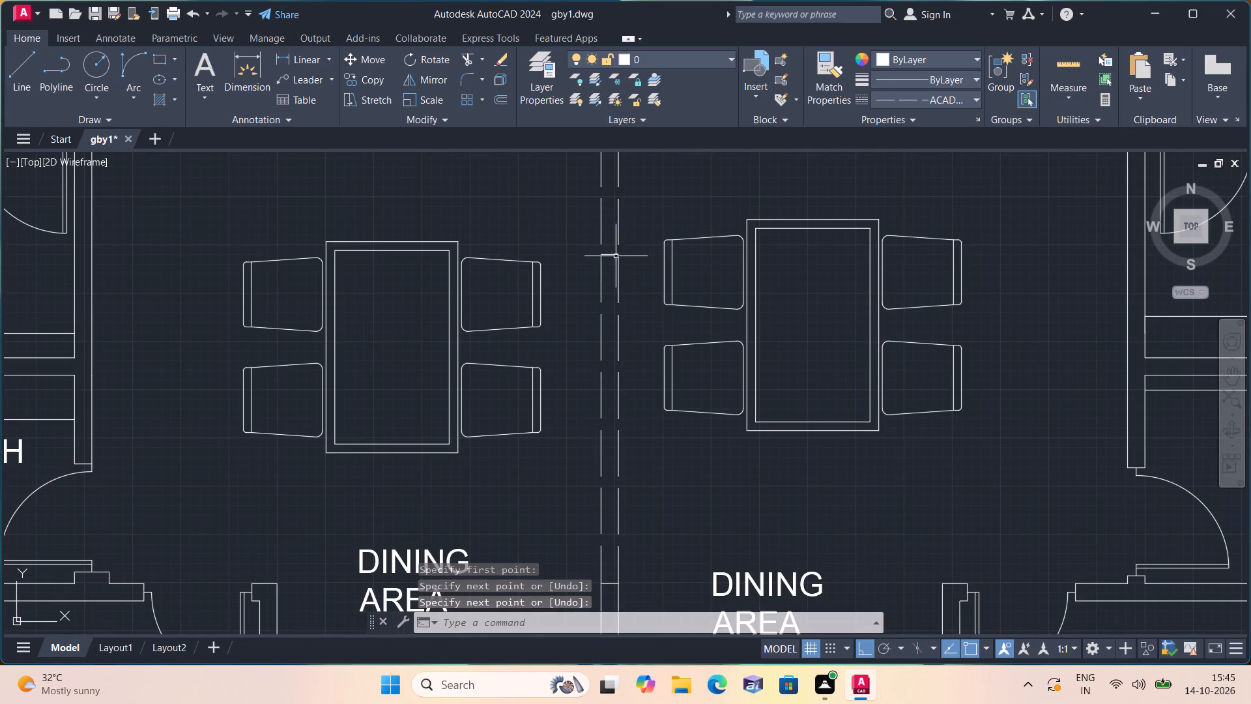
Trim both dashed lines south of the short cross line, down to the living-area partition.
scroll(632, 232, down, 1)
text(trim)
key(space)
click(624, 257)
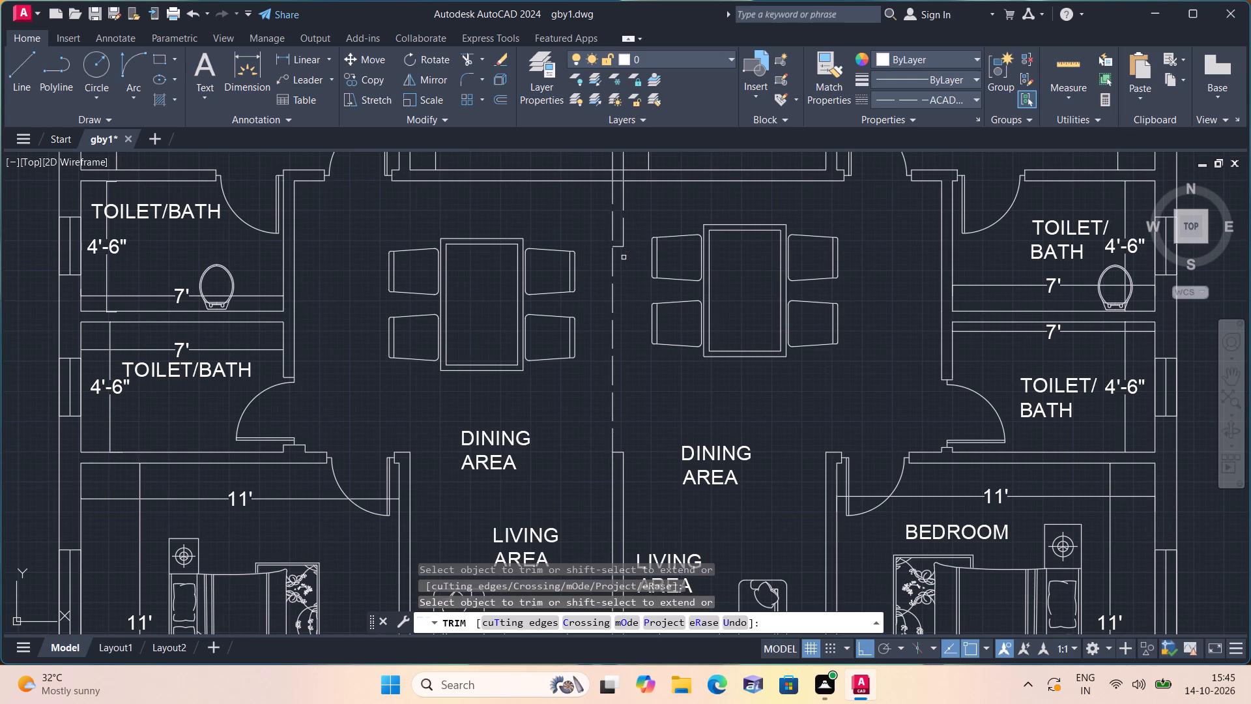
click(612, 264)
key(space)
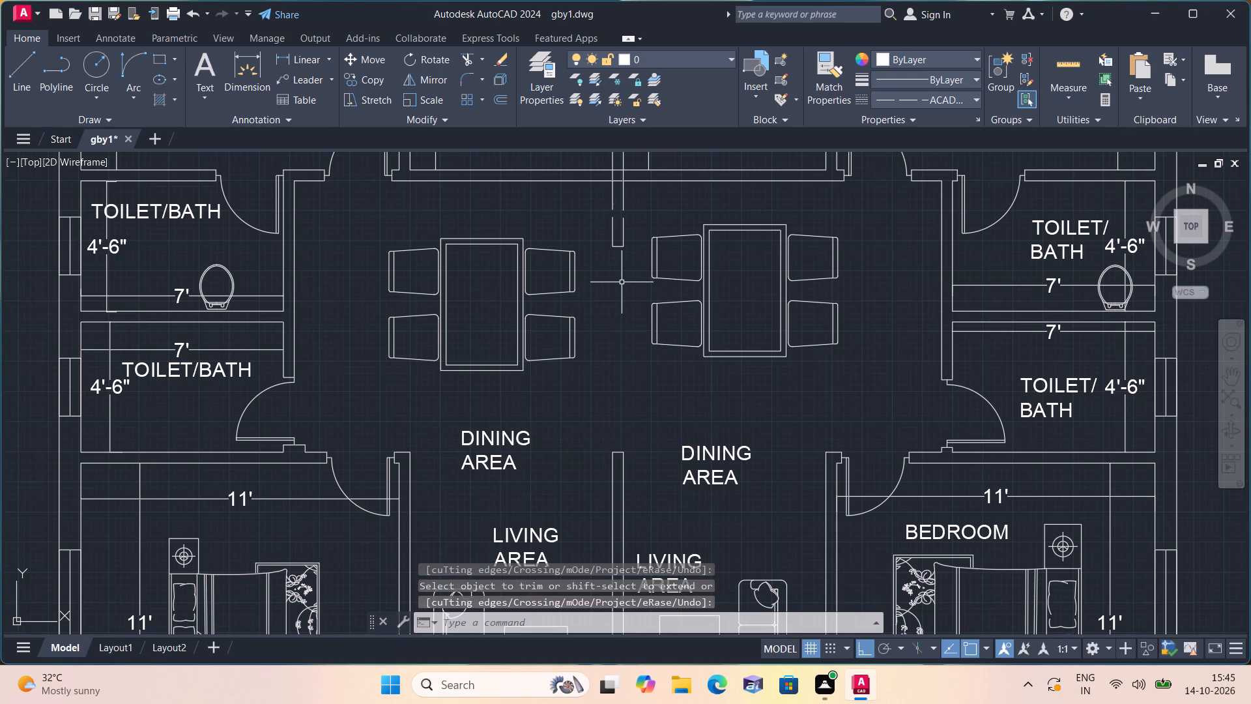
Draw two crossing dashed diagonals over the gap, joining opposite ends of the cross line and the living-area partition's north end.
key(l)
key(space)
click(614, 245)
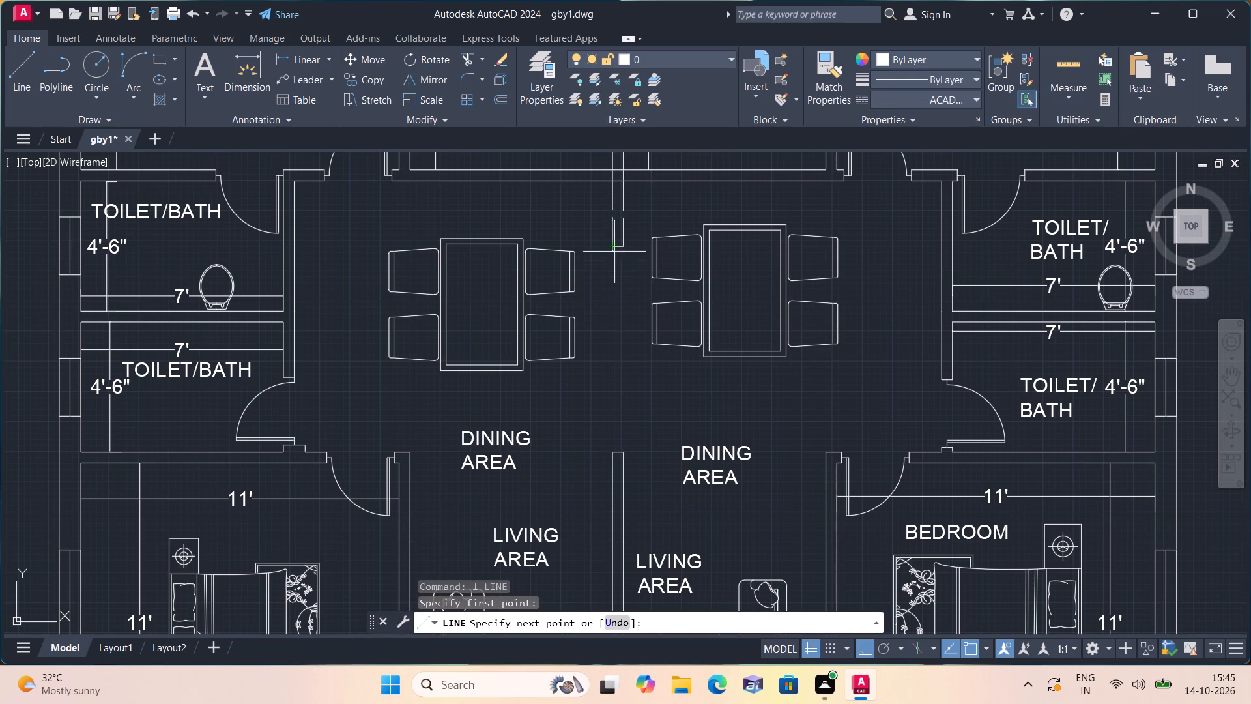
click(620, 452)
key(space)
key(space)
click(614, 453)
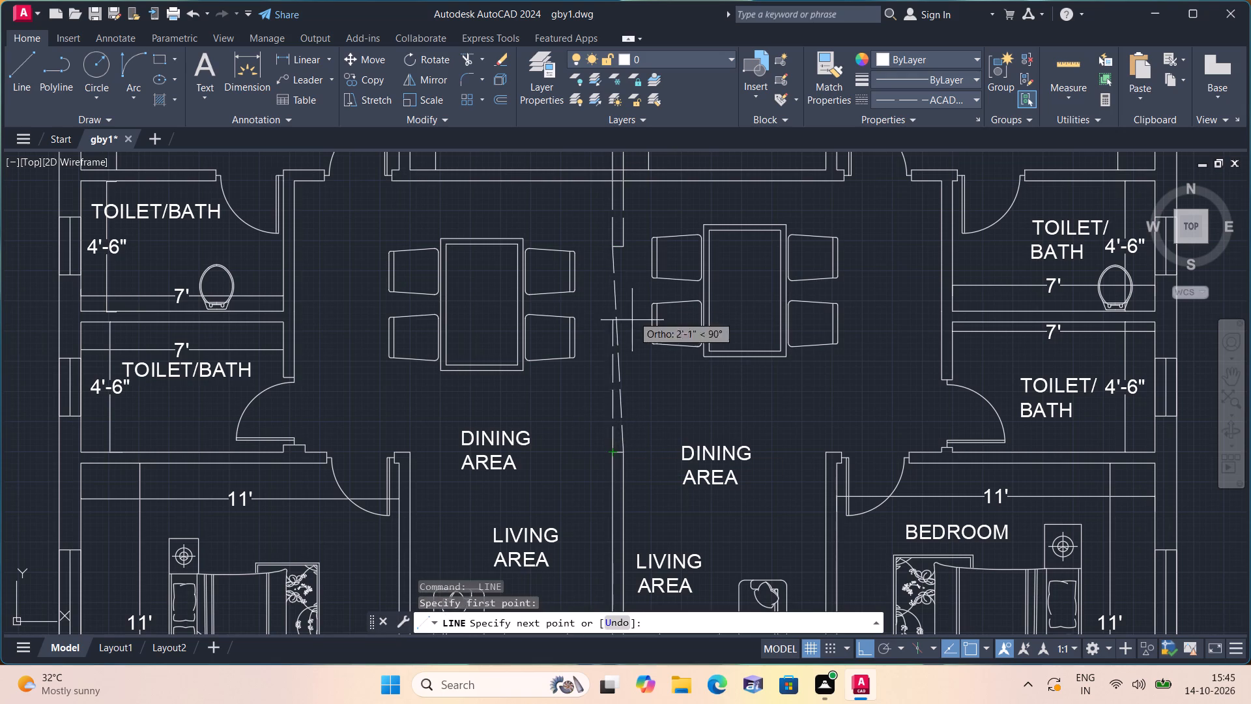
scroll(633, 247, up, 2)
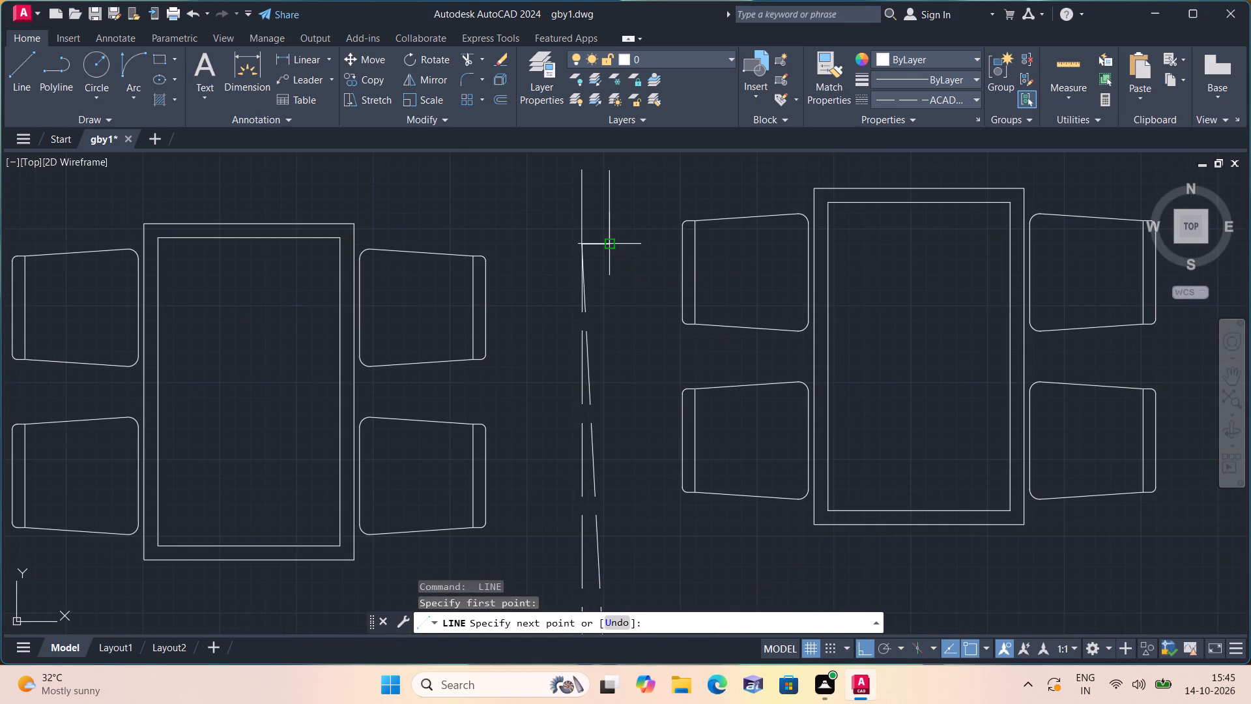
click(610, 241)
key(Escape)
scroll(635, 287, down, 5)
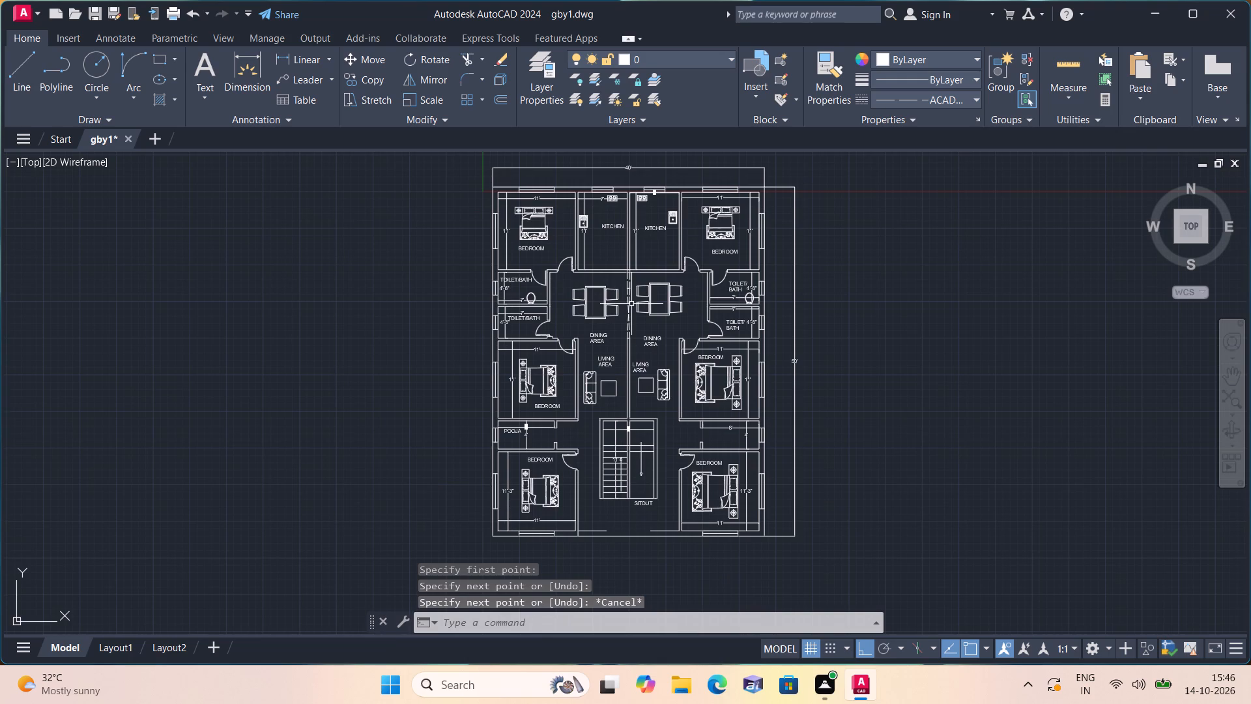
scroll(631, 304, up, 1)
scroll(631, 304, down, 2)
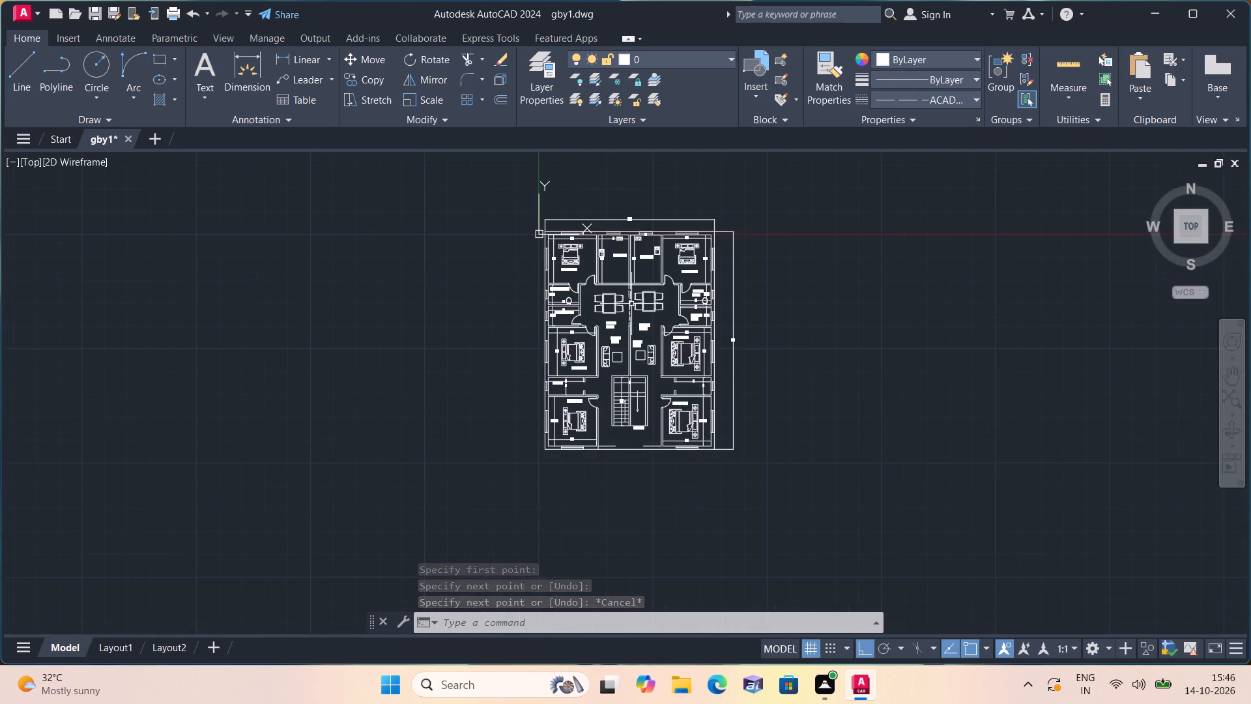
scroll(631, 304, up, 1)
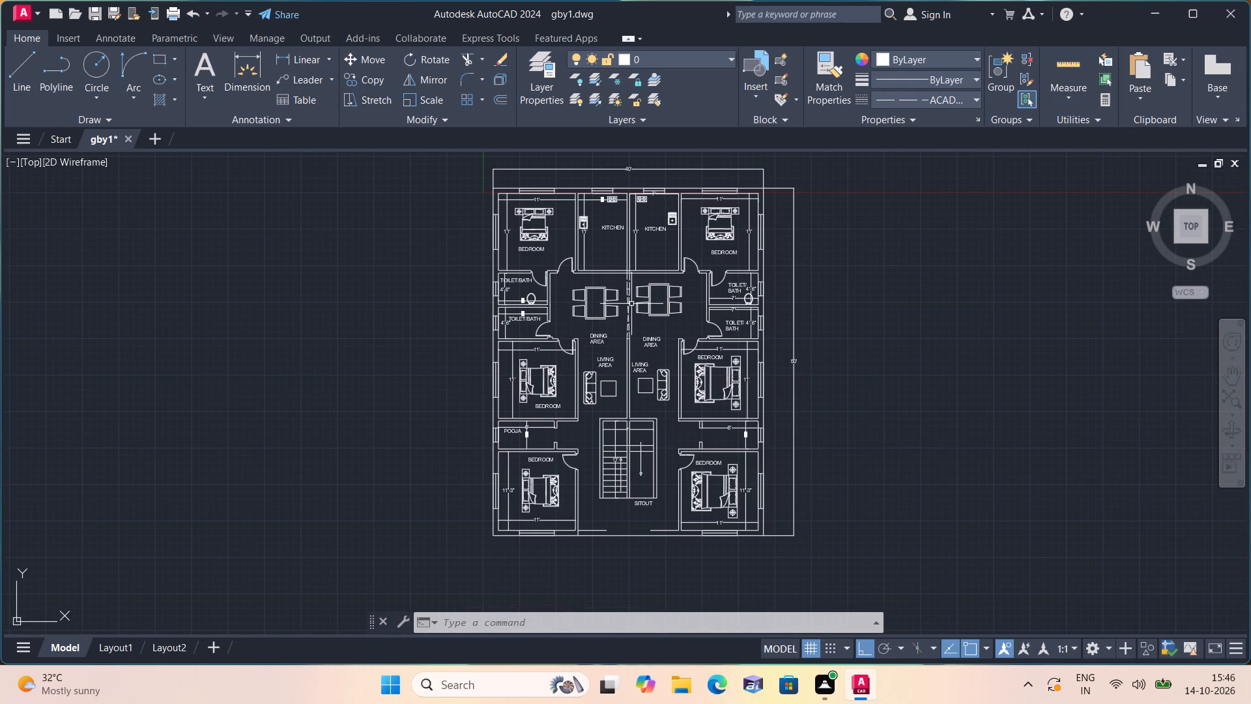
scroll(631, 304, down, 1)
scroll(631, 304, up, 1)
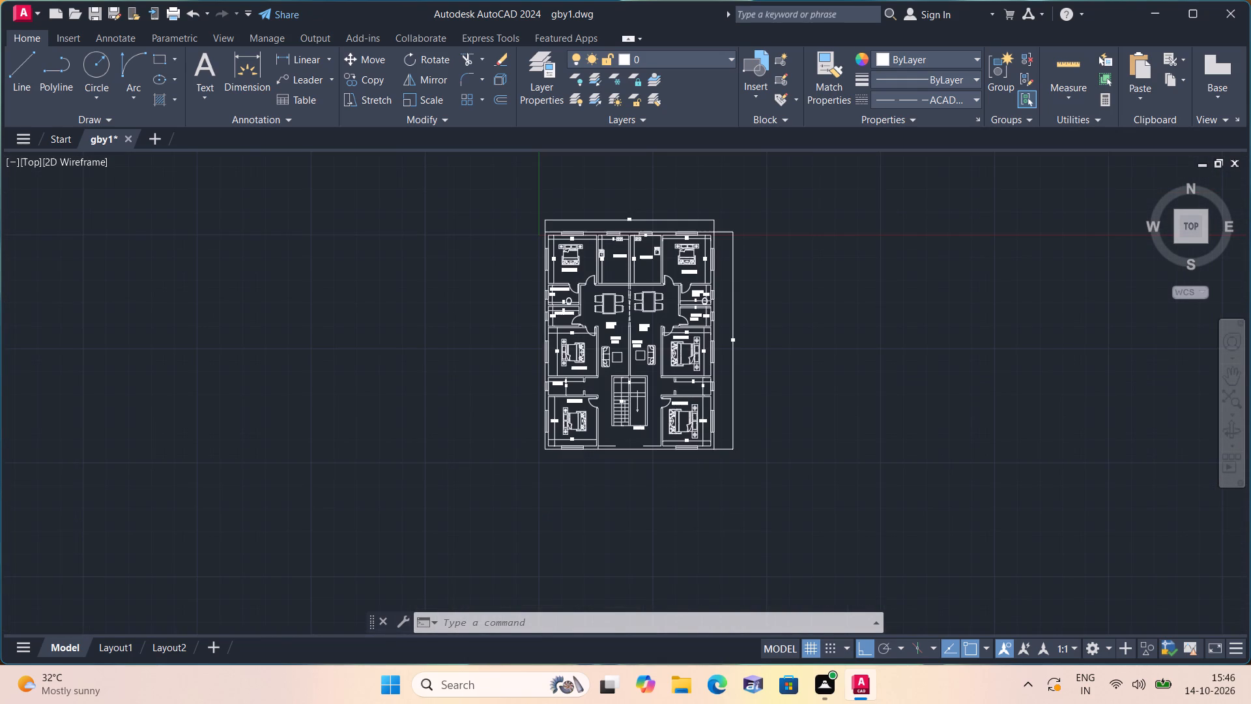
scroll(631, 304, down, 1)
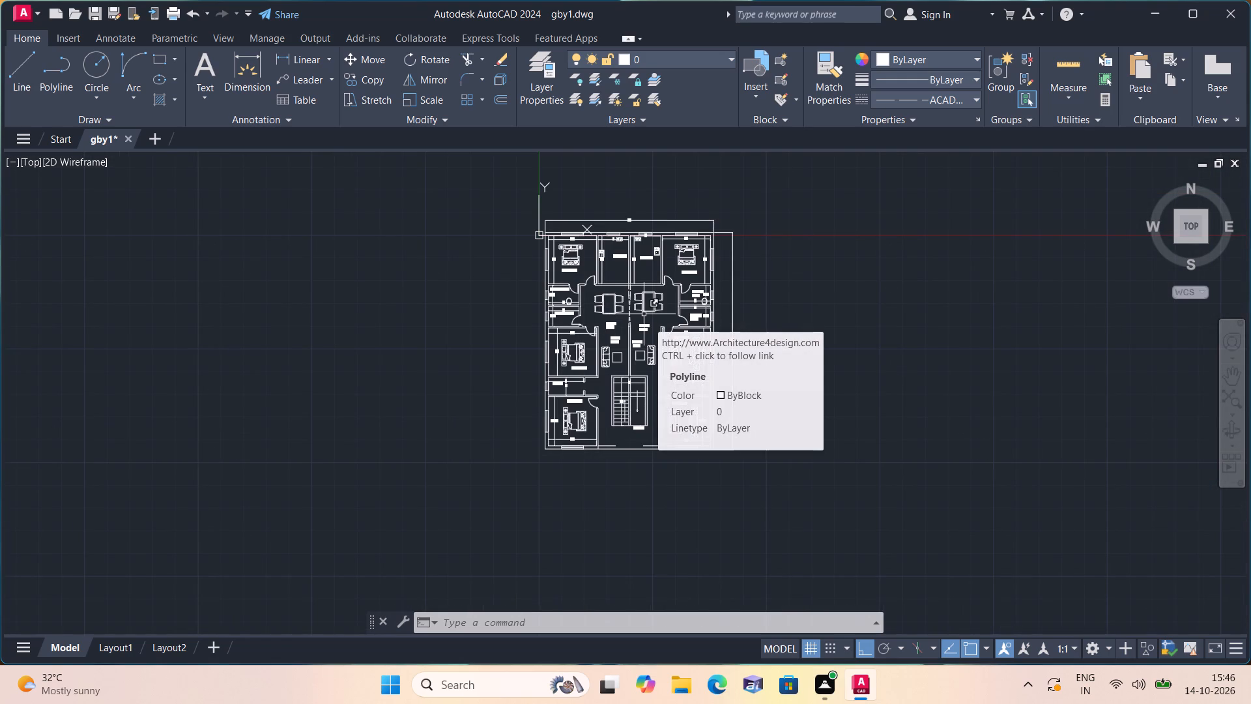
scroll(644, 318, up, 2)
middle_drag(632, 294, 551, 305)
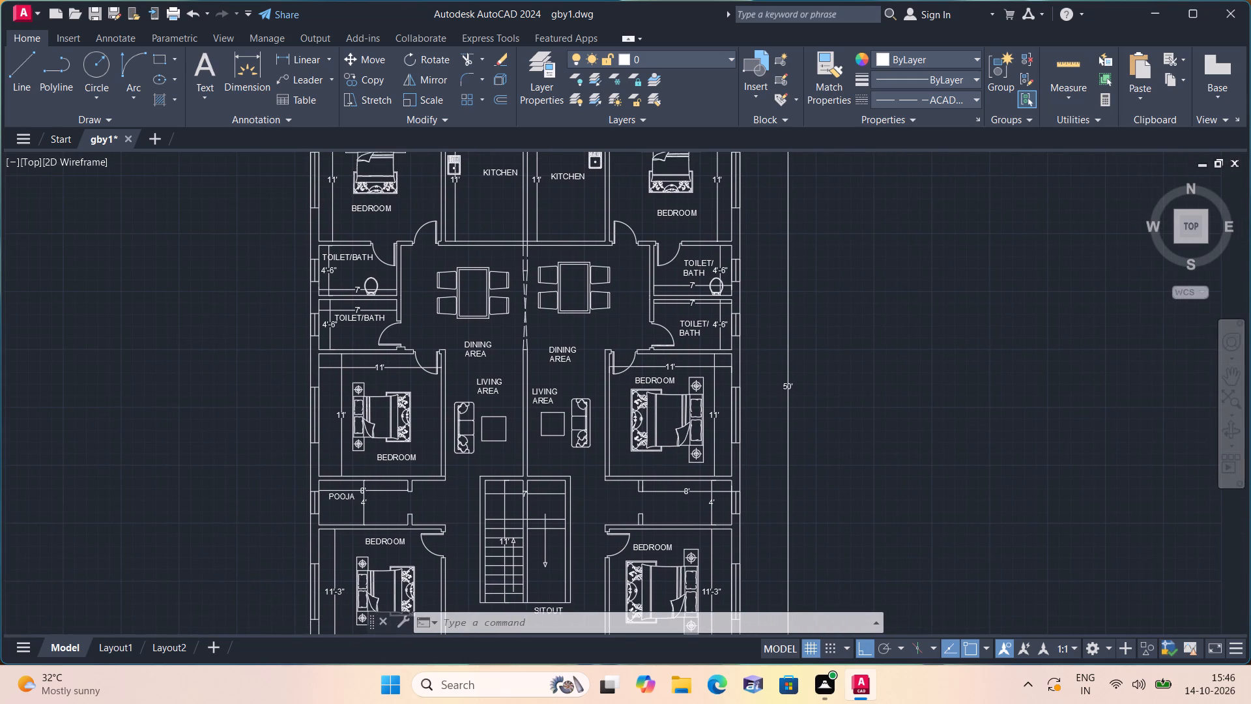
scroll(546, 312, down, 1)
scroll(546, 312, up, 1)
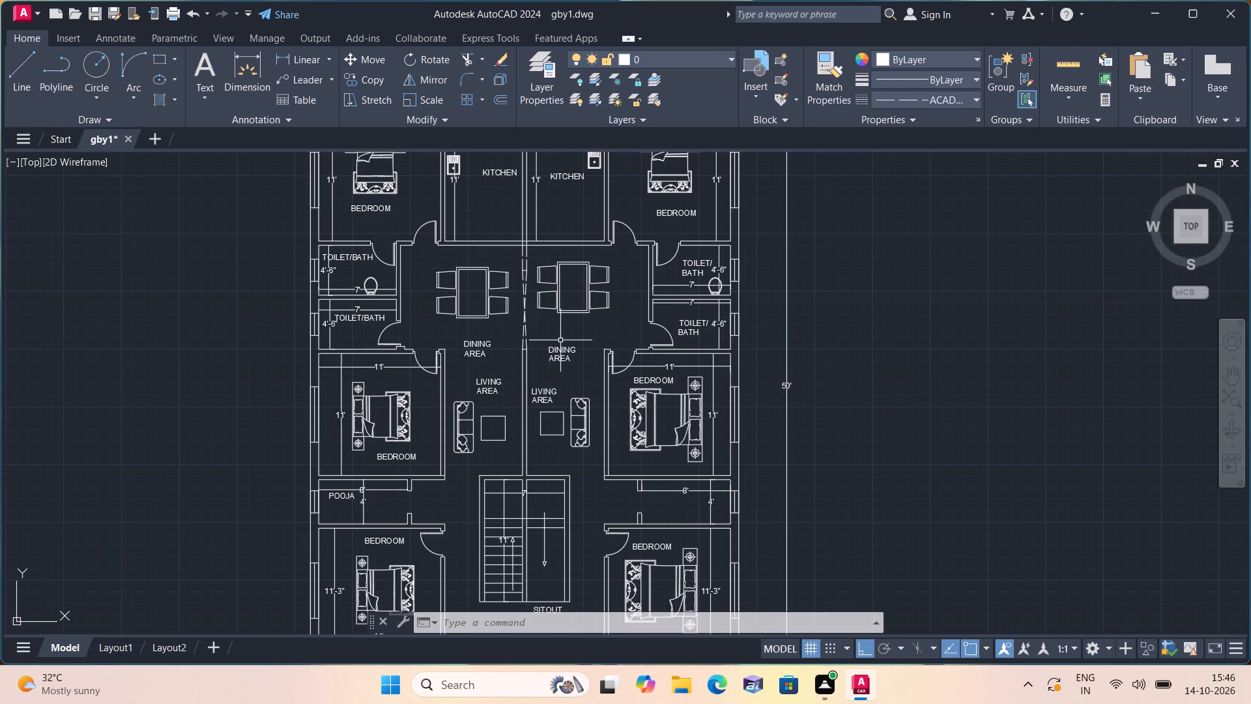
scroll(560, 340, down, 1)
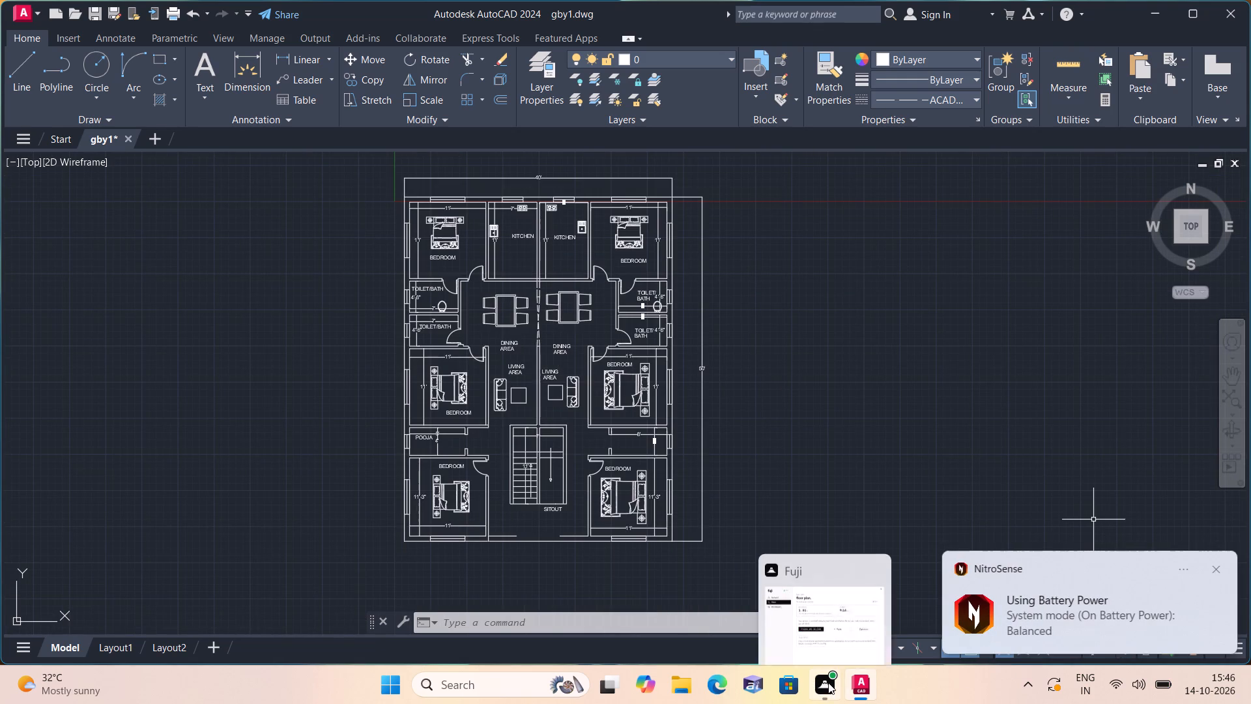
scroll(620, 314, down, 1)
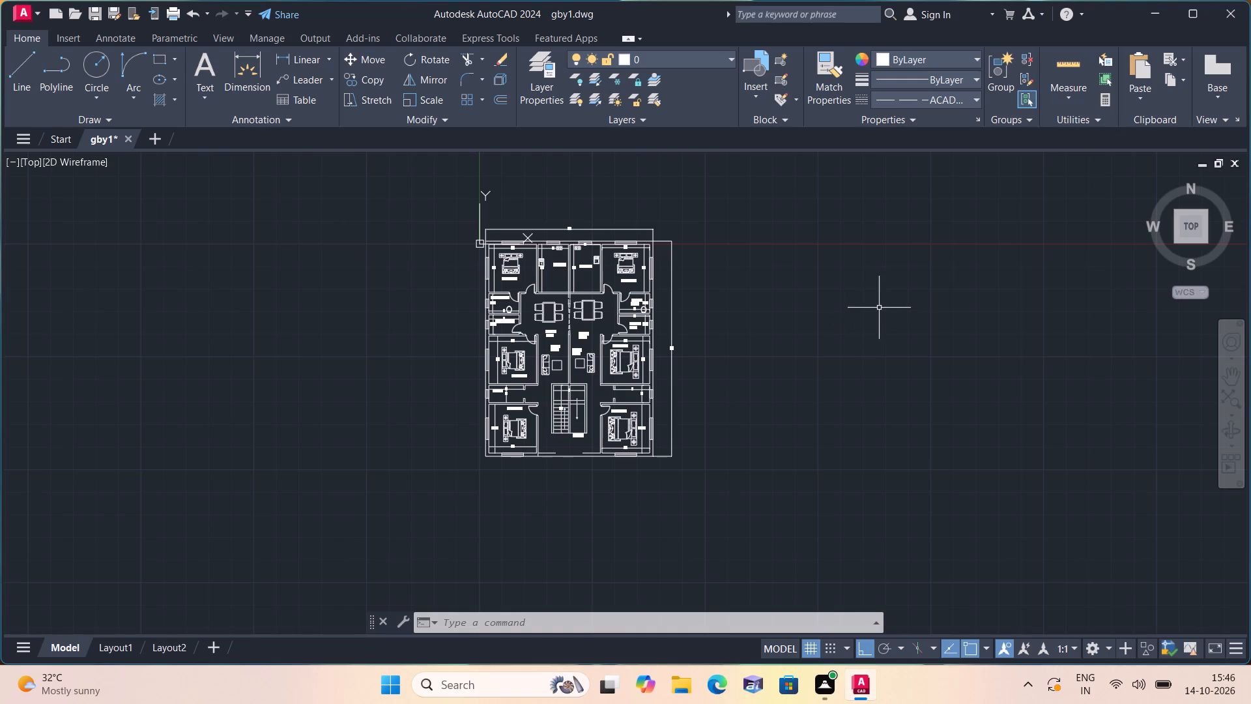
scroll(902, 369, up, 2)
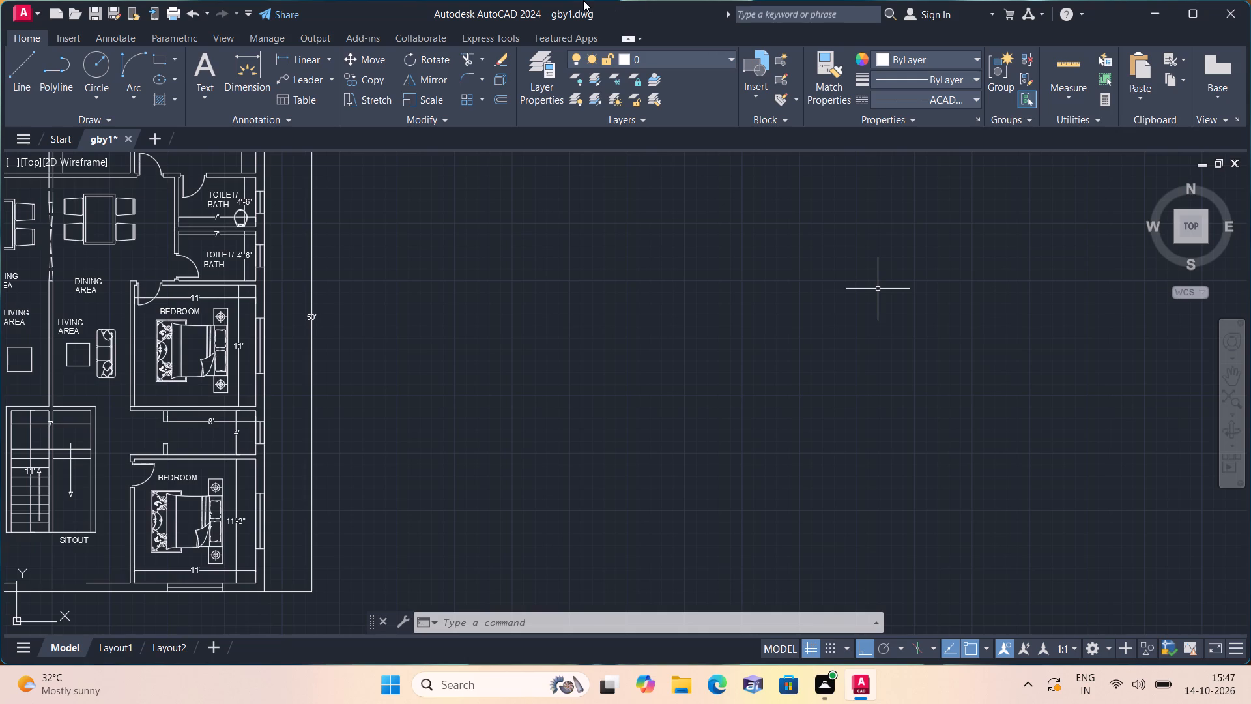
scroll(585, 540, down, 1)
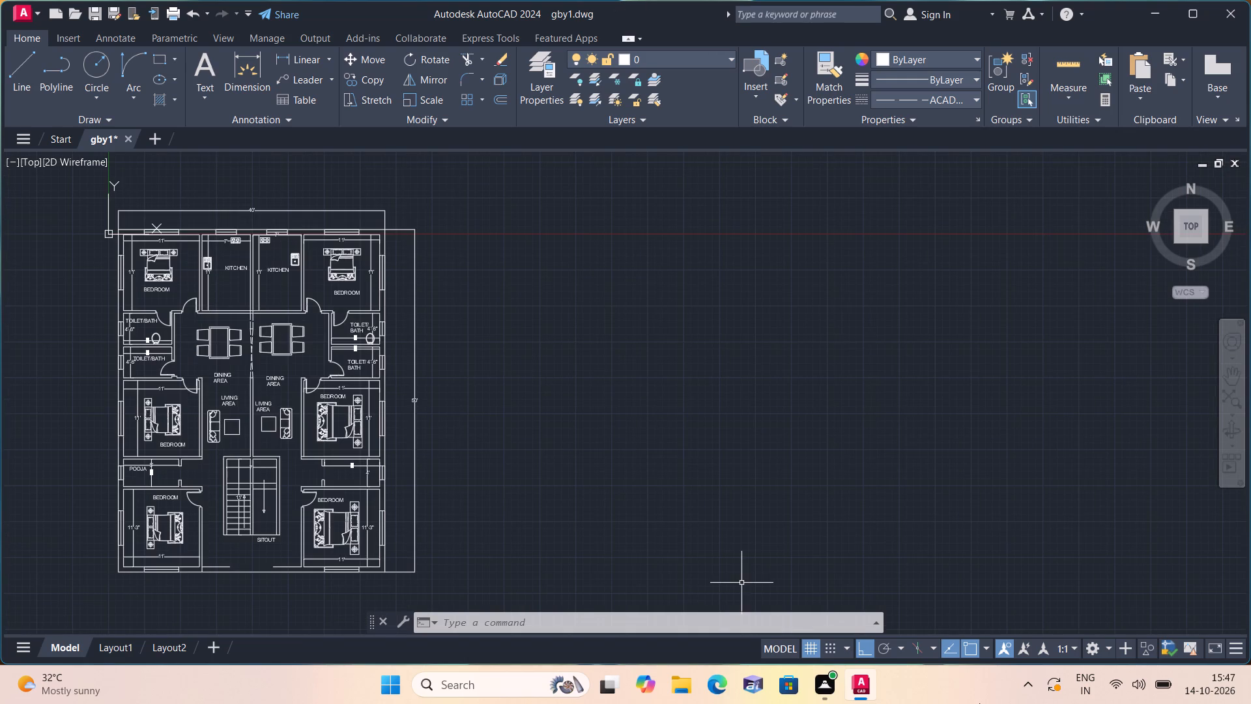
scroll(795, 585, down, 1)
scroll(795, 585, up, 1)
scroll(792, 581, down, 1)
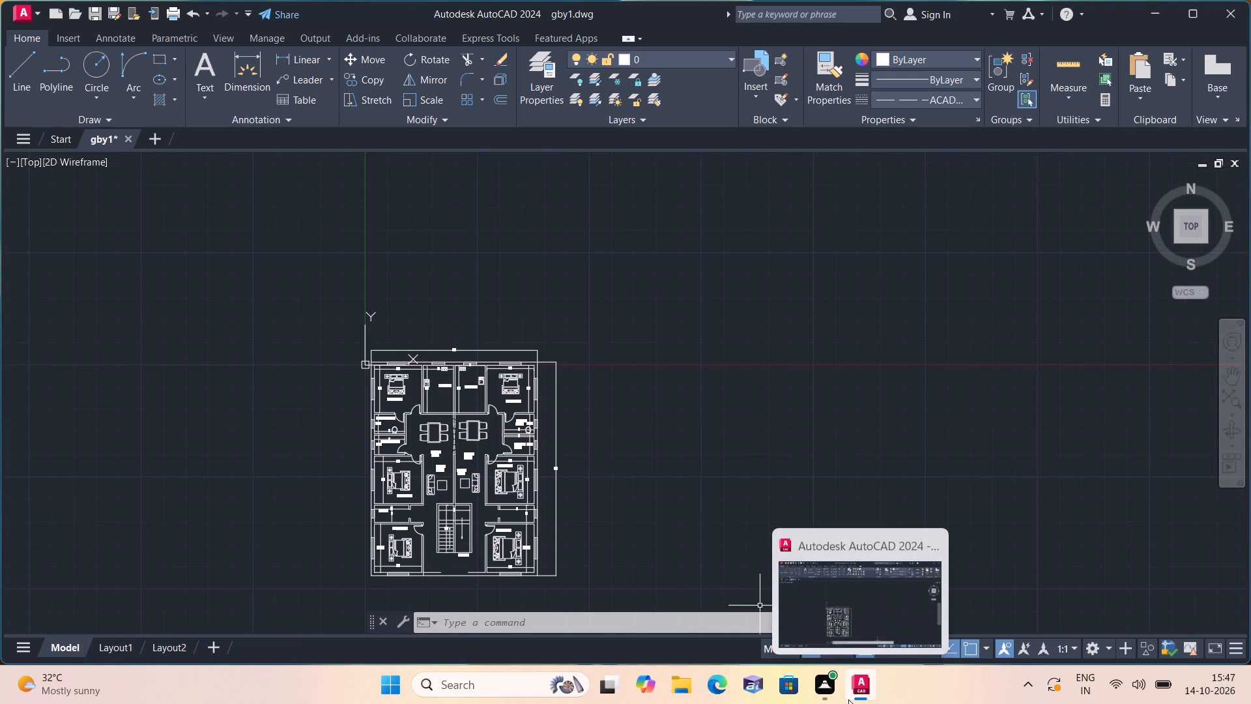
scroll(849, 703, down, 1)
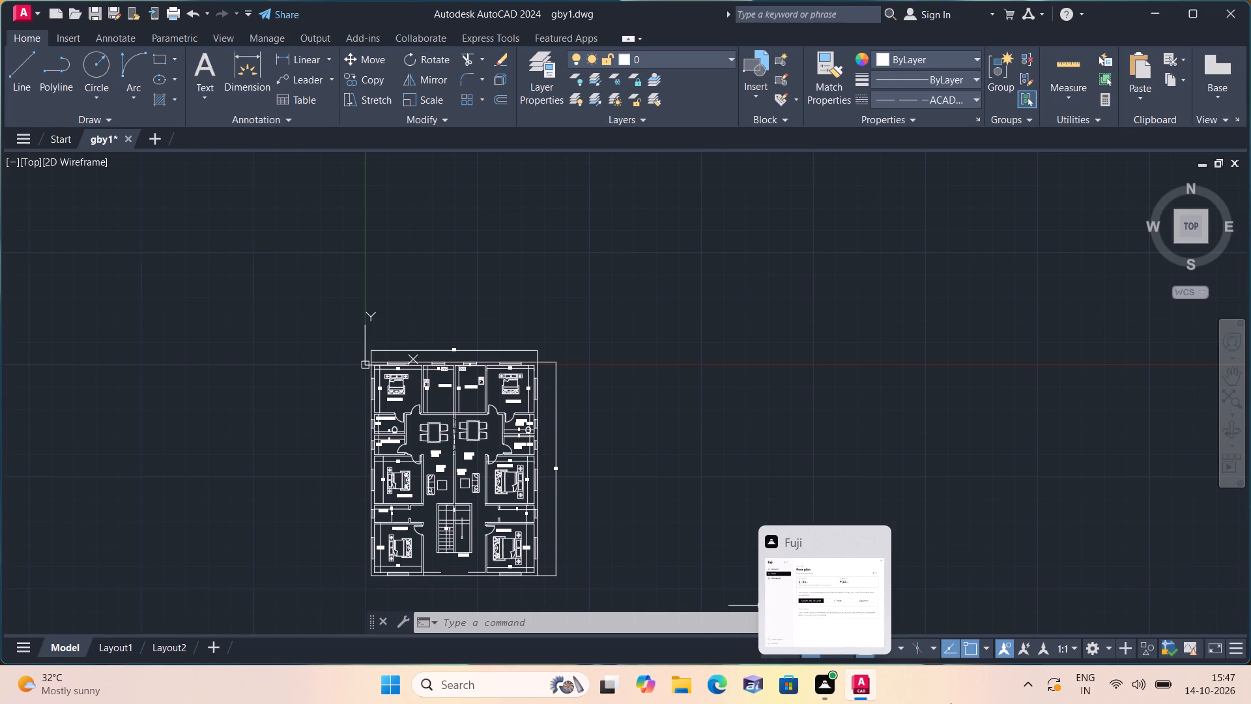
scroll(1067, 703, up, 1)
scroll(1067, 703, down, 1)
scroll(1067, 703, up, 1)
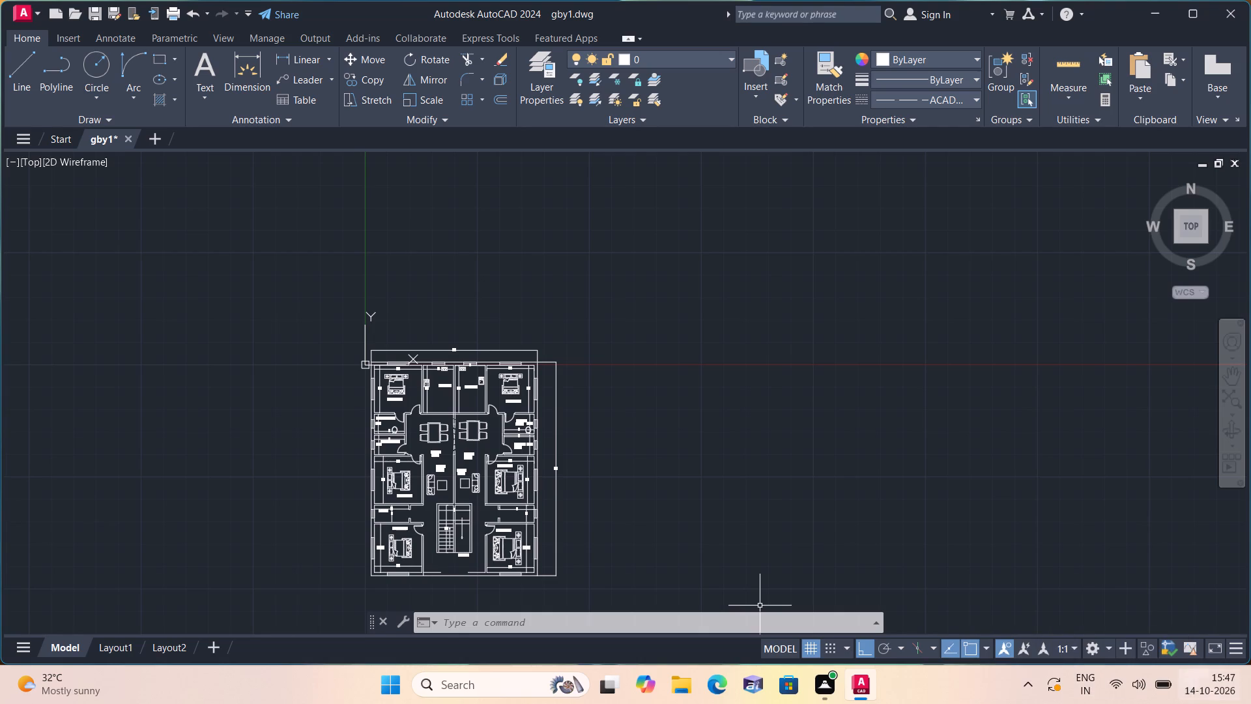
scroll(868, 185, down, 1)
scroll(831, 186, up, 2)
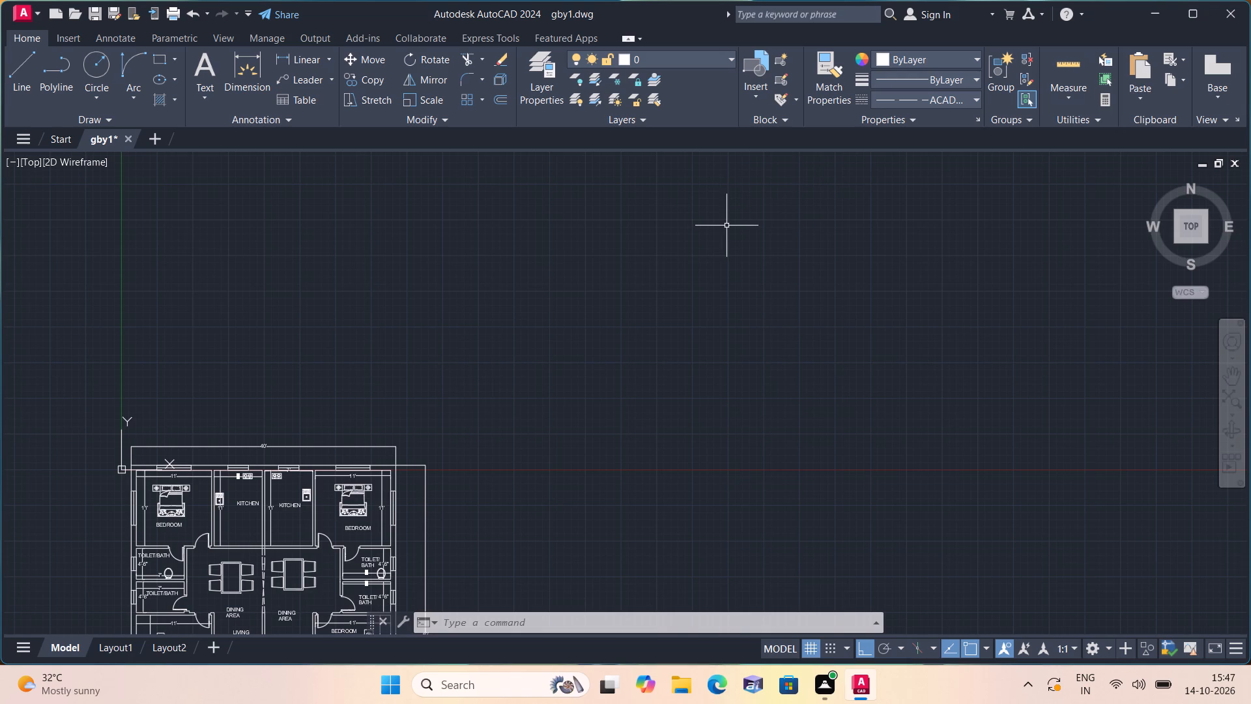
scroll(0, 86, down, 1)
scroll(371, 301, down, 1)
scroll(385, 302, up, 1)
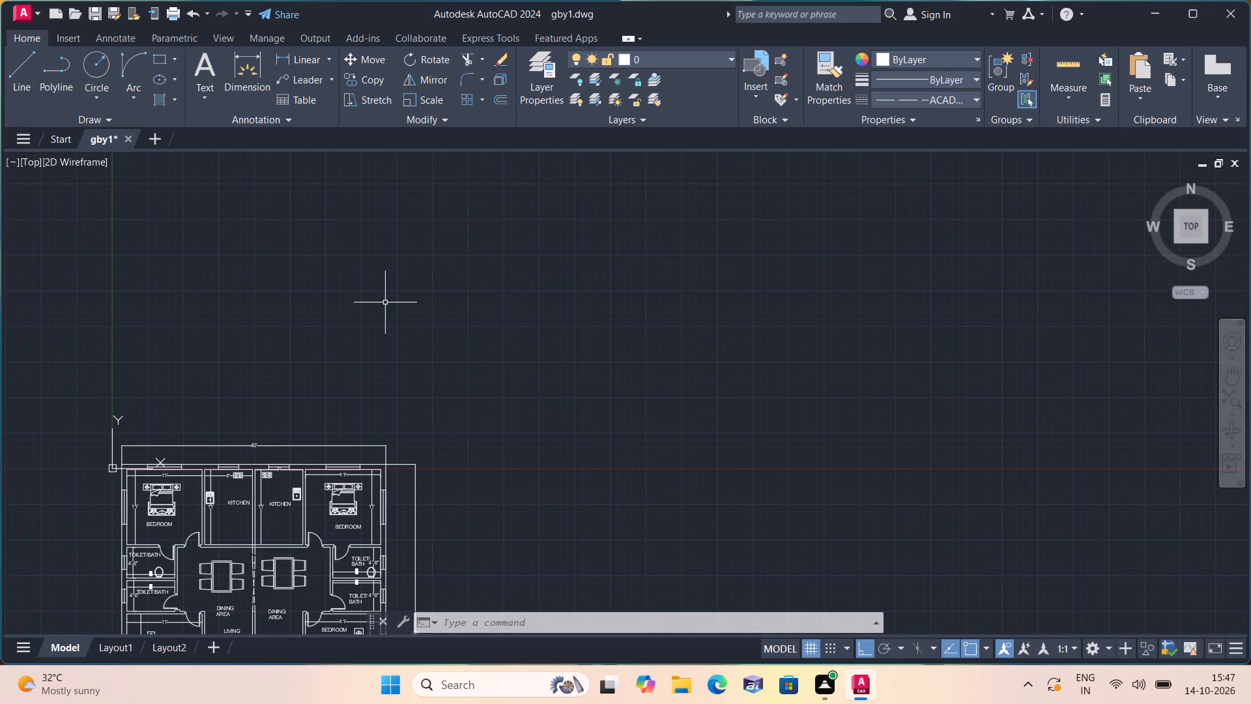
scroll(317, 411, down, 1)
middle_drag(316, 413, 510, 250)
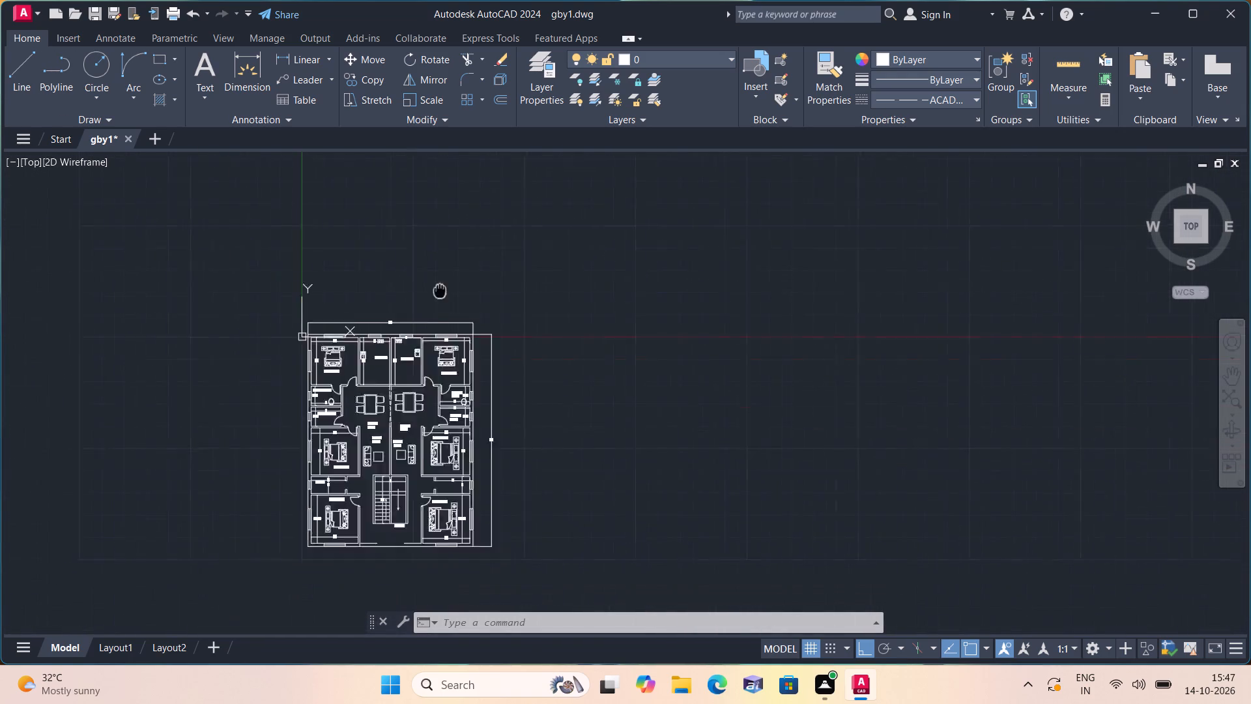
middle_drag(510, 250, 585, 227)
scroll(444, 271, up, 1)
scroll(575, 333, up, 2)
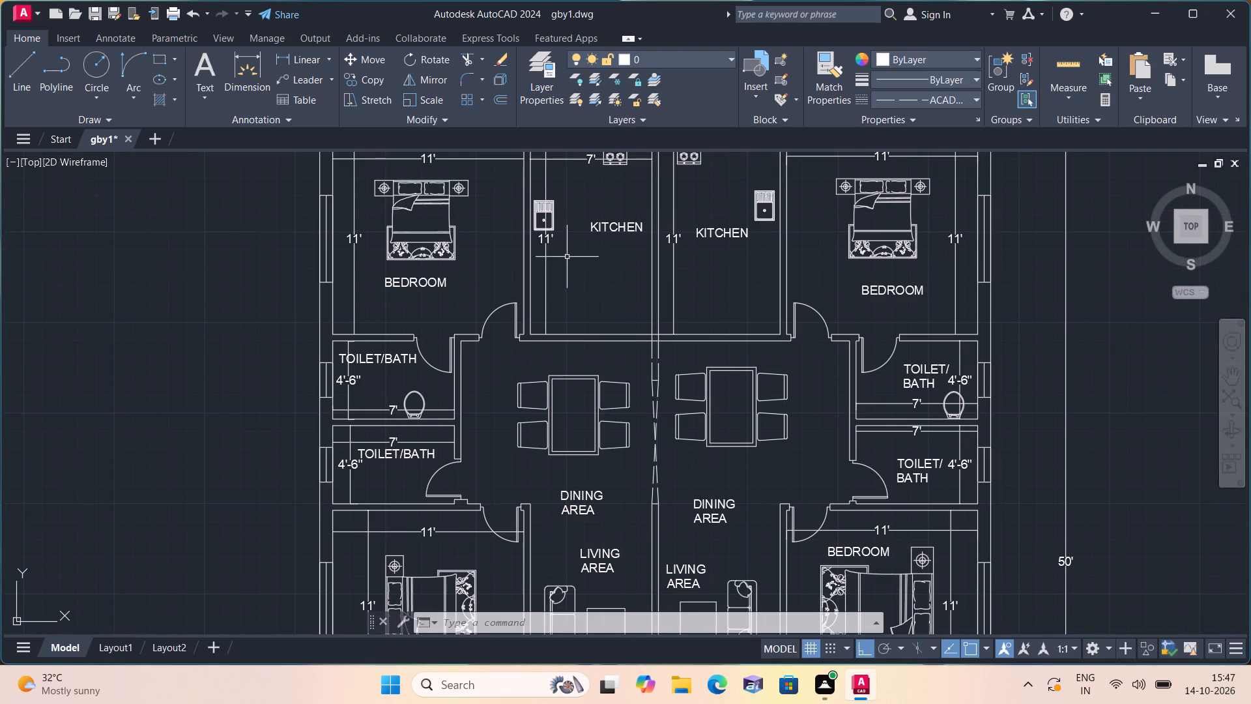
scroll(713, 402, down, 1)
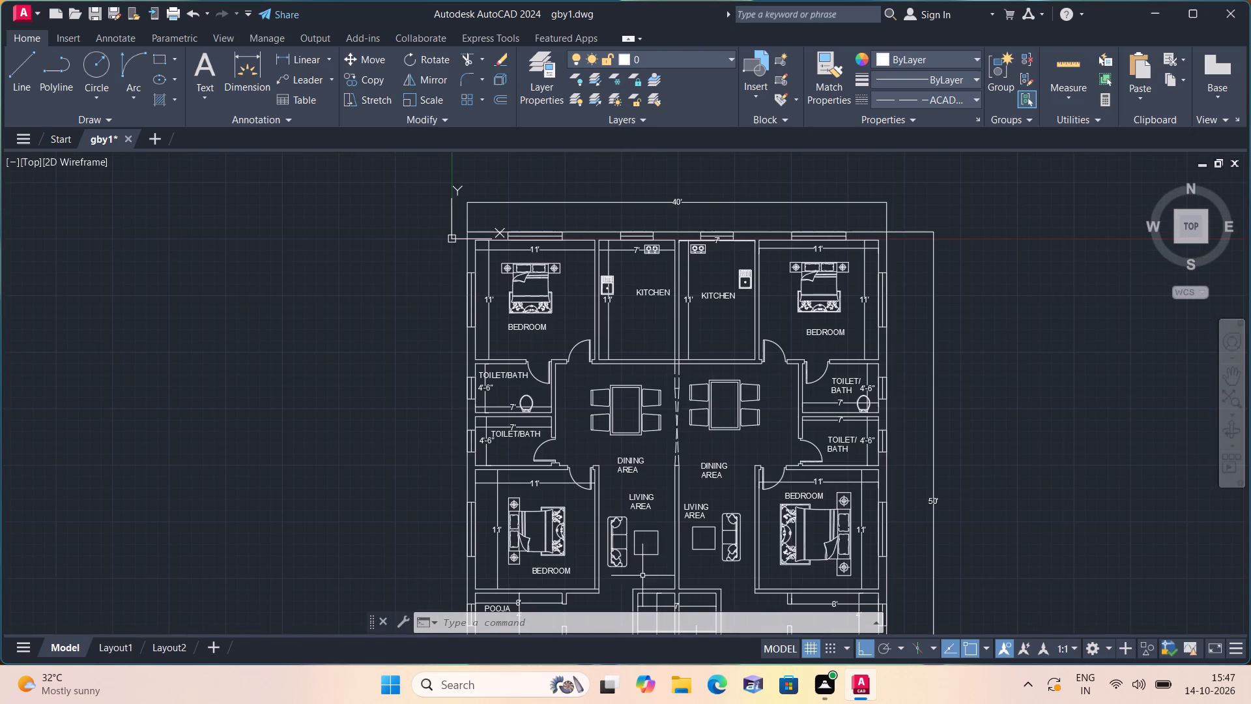
Draw two crossing dashed diagonals across the Pooja room's opening, joining opposite corners of the two wall stubs.
middle_drag(624, 552, 708, 404)
scroll(708, 405, up, 1)
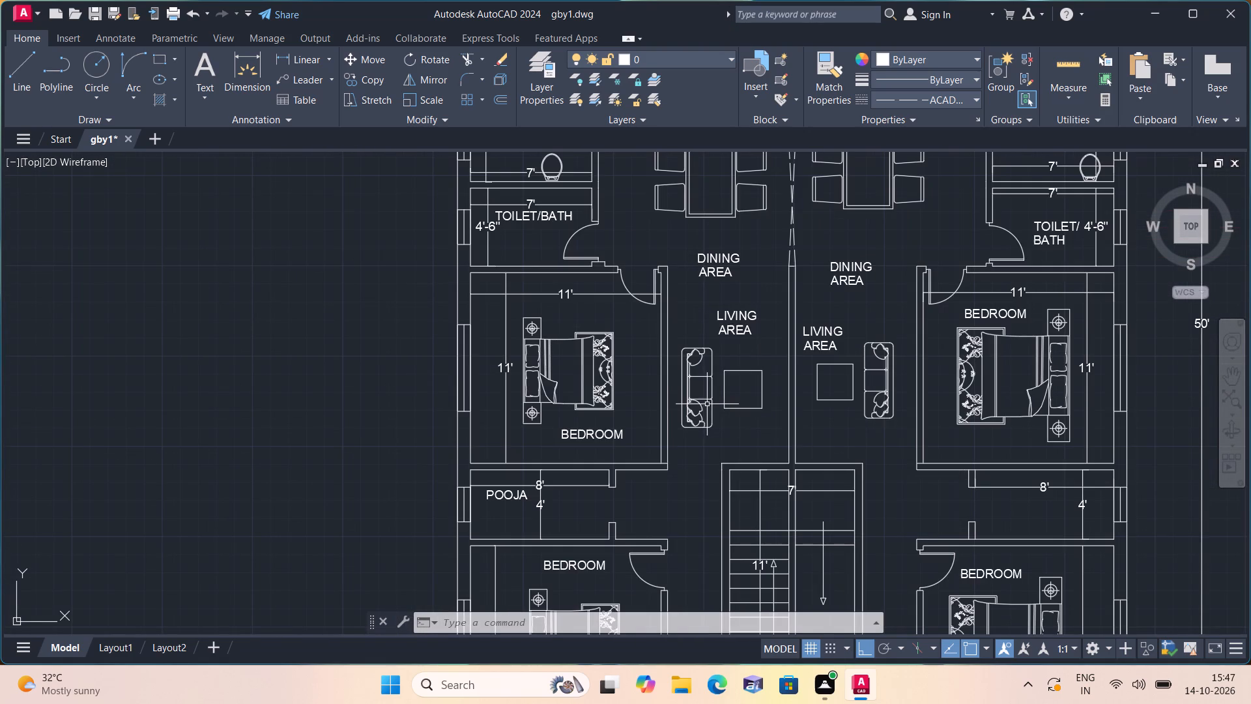
key(l)
key(space)
middle_drag(587, 454, 658, 242)
scroll(662, 308, up, 2)
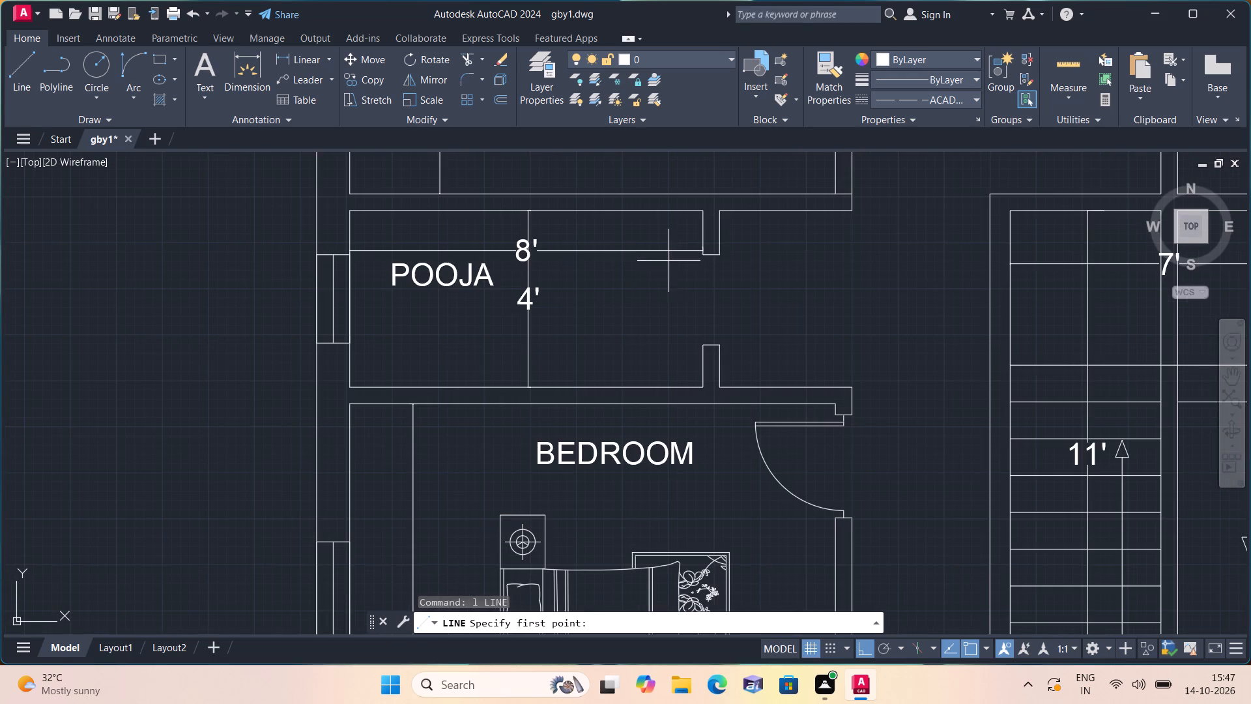
click(719, 256)
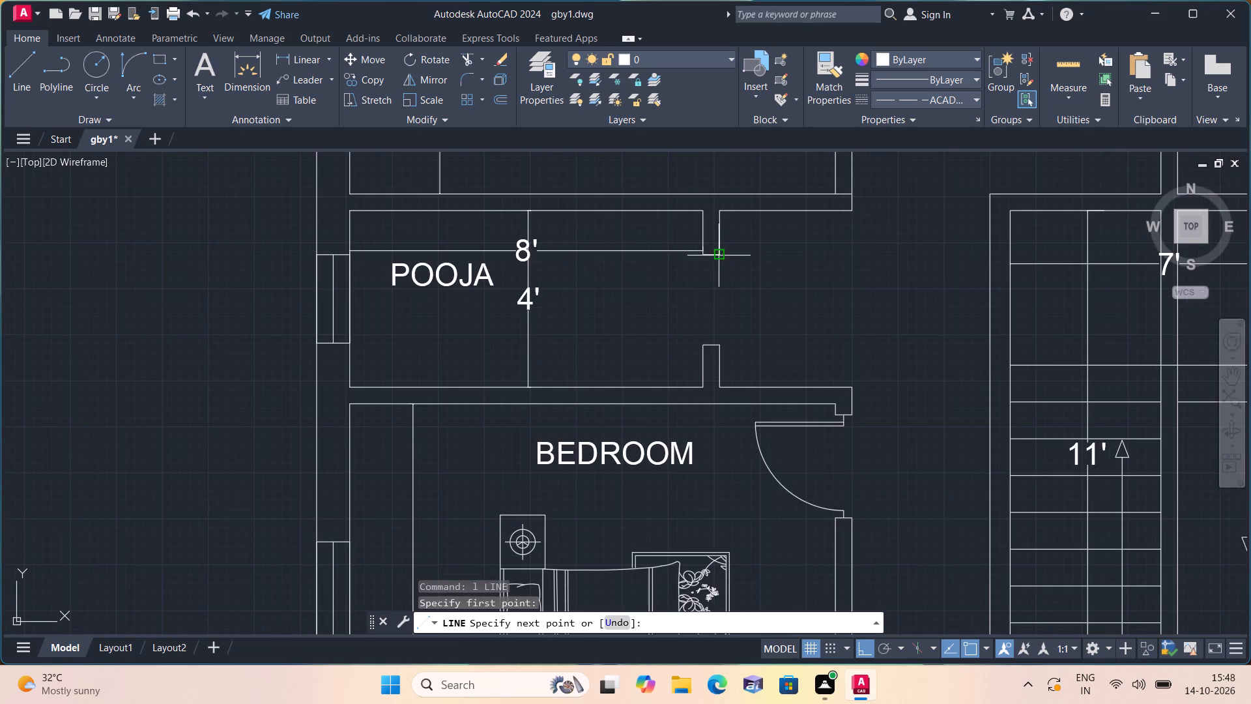
click(704, 347)
key(space)
key(space)
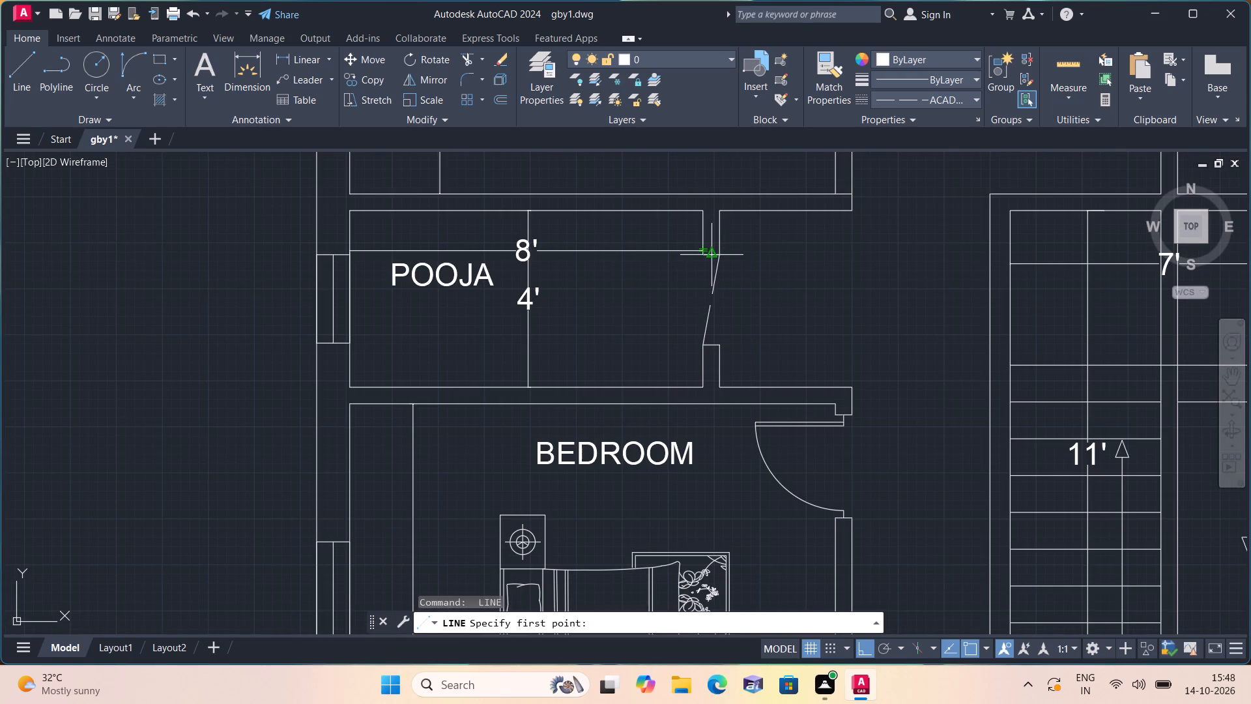
scroll(709, 258, up, 2)
click(692, 248)
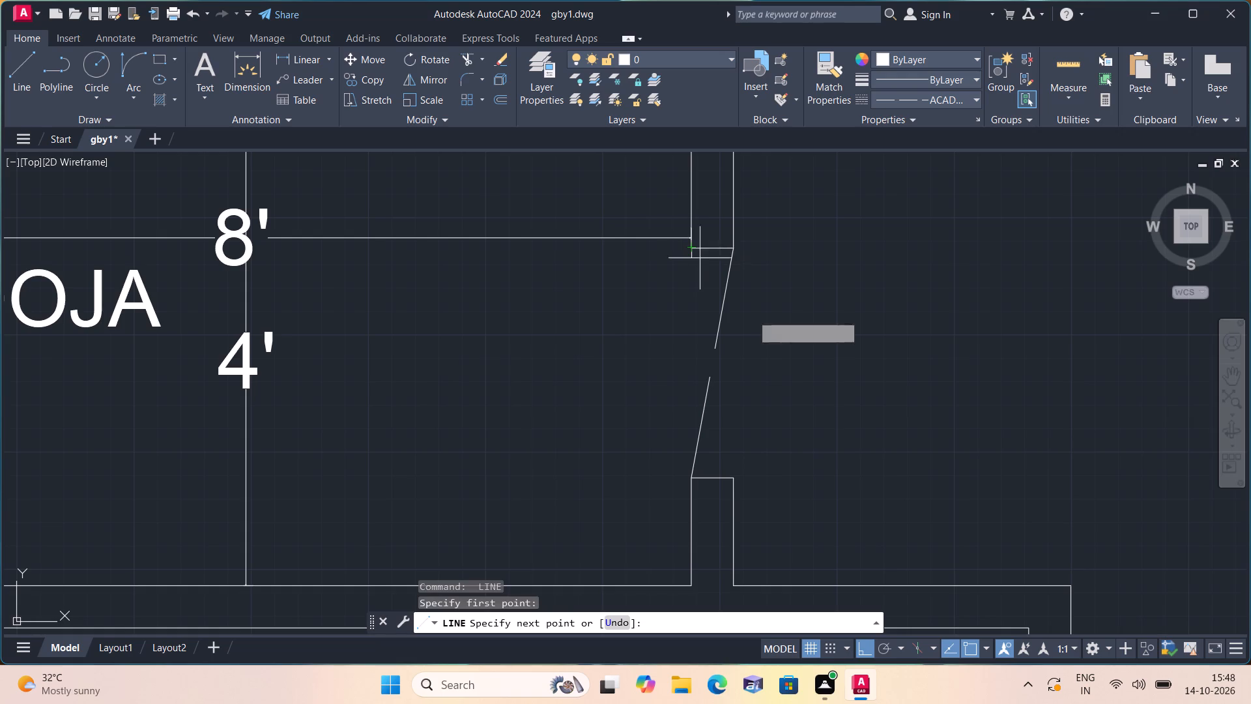
click(734, 475)
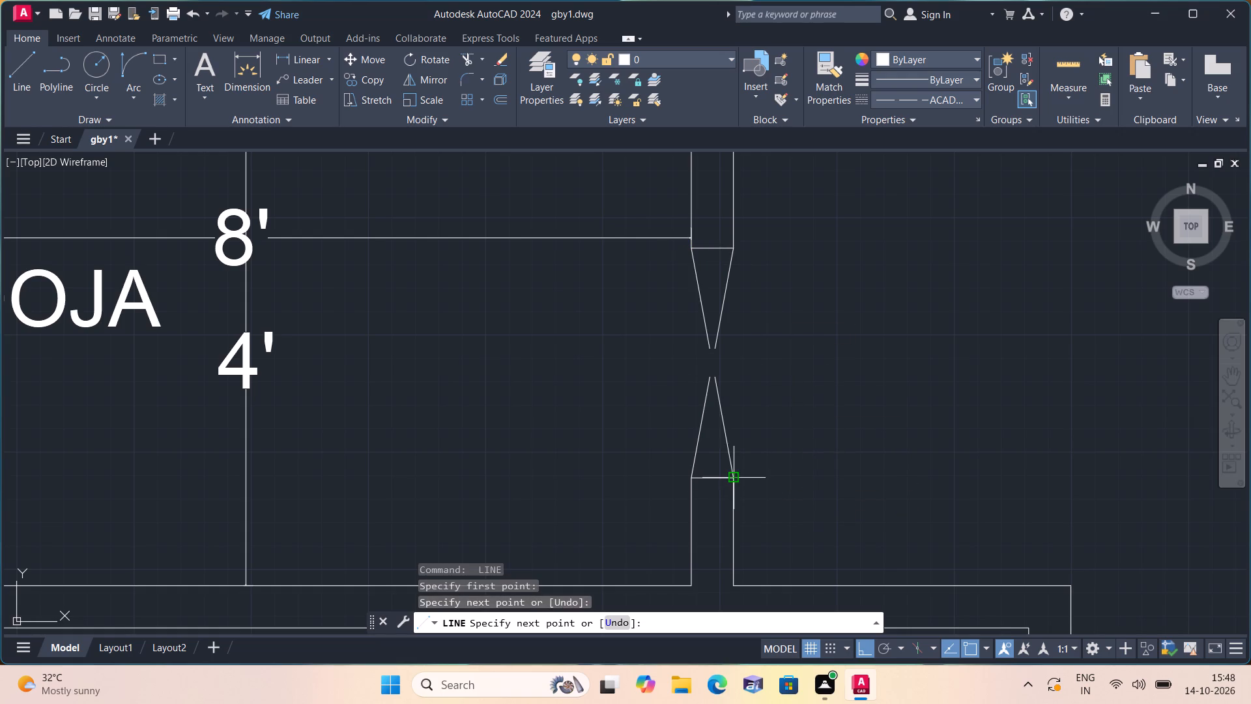
key(space)
Draw two crossing dashed diagonals across the opening of the Pooja room's eastern counterpart, joining opposite corners of the wall stubs.
scroll(747, 443, down, 2)
middle_drag(870, 363, 708, 341)
scroll(725, 345, down, 1)
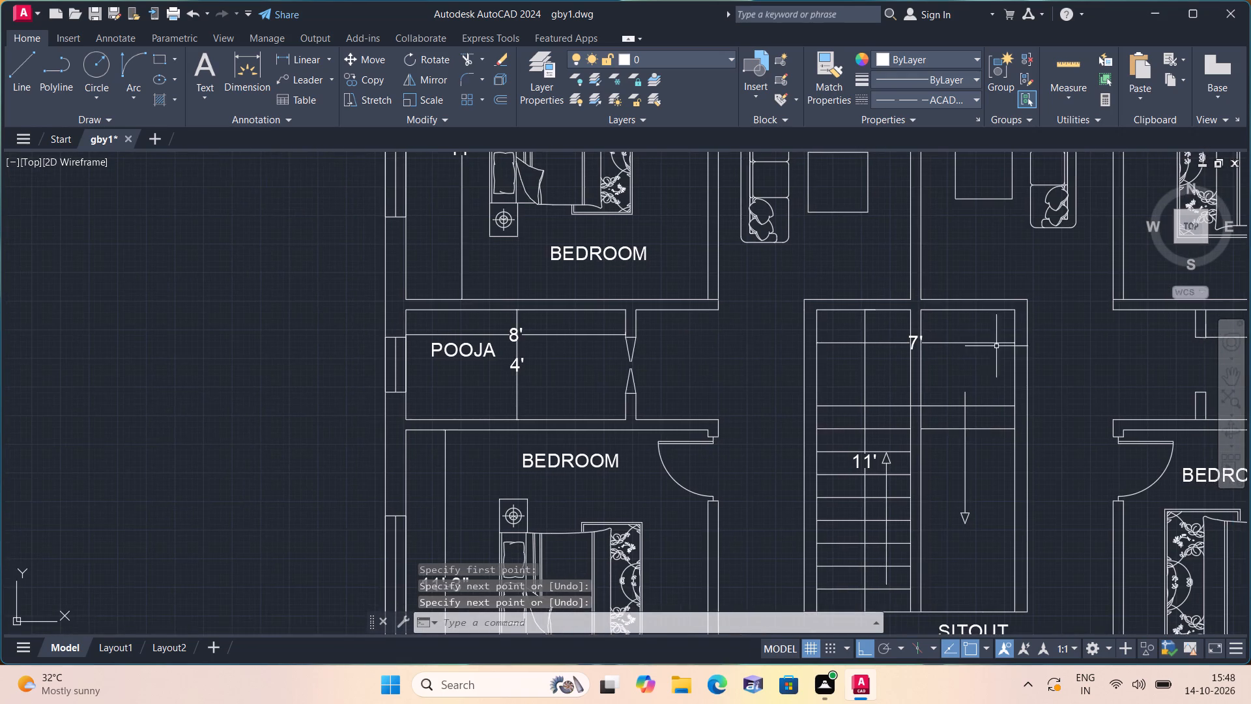
scroll(981, 352, down, 2)
key(space)
scroll(1074, 332, up, 3)
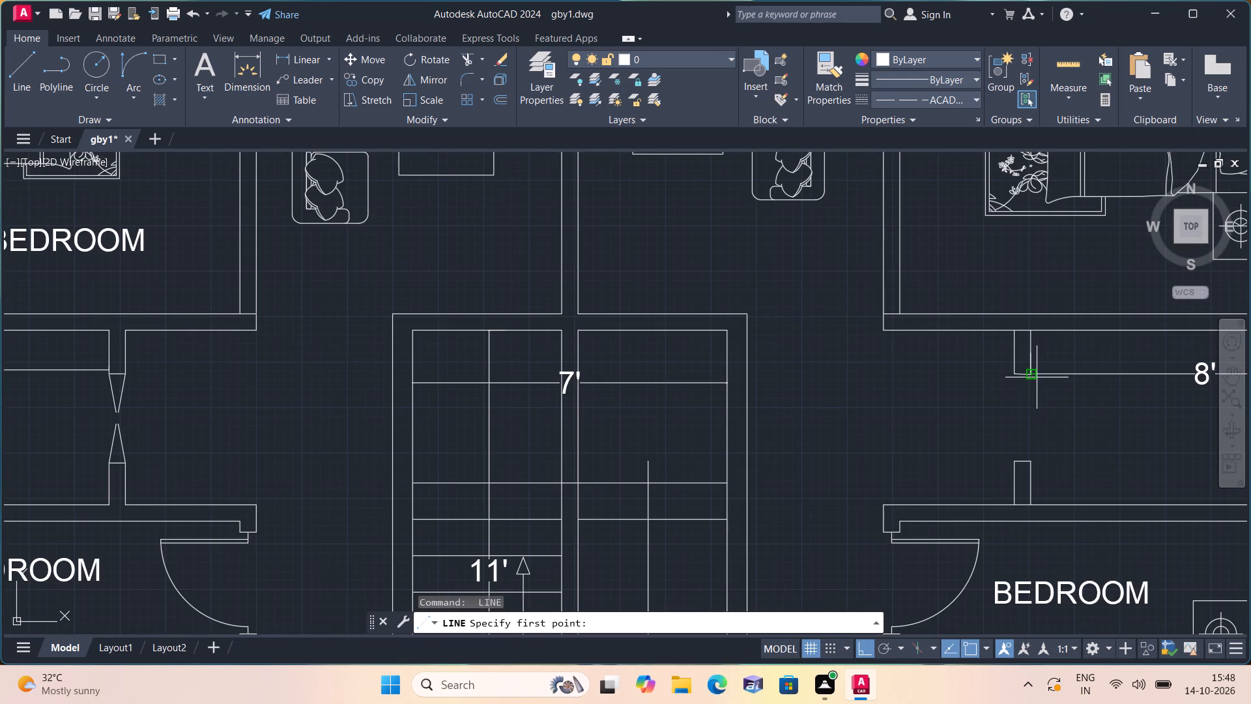
click(1037, 377)
click(1015, 466)
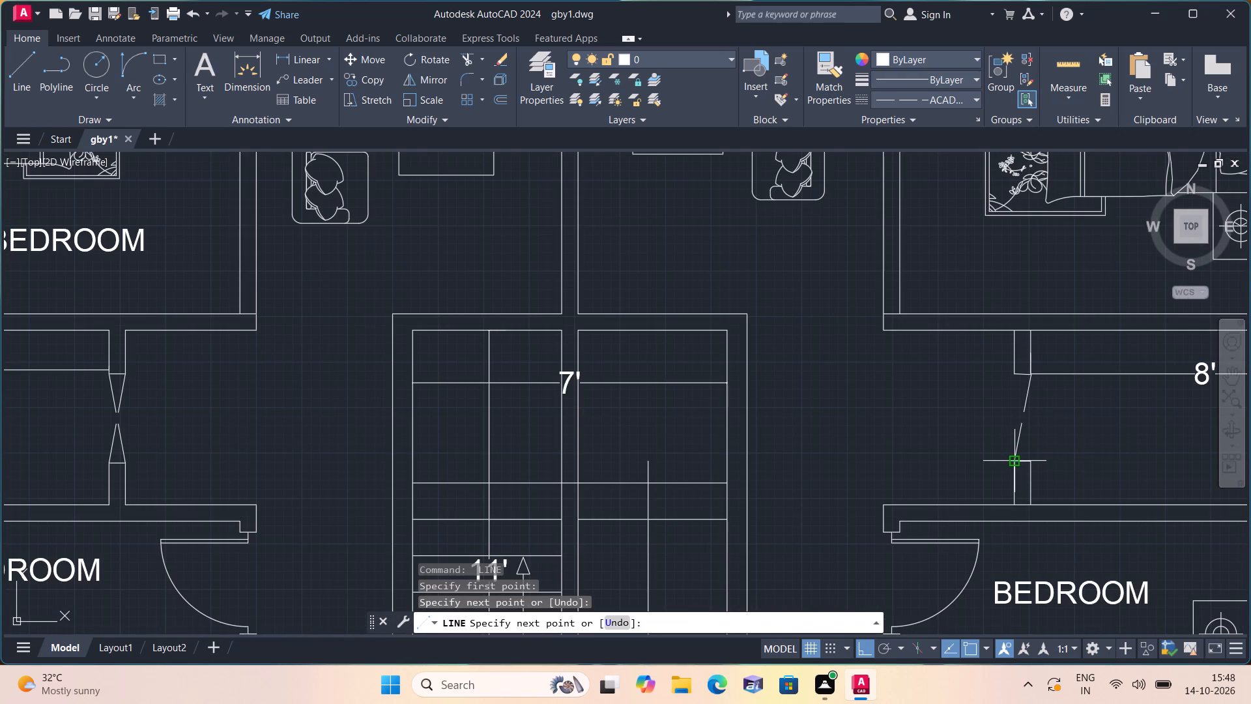
key(space)
key(space)
click(1017, 373)
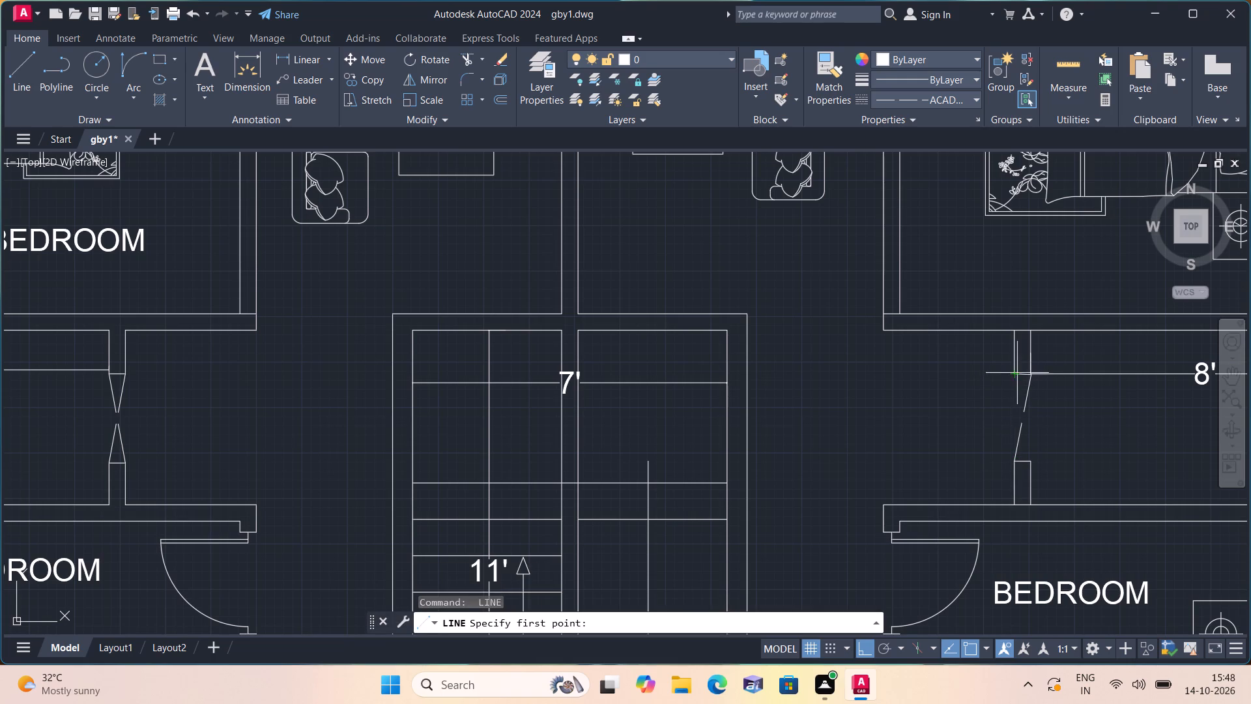
click(1037, 462)
key(space)
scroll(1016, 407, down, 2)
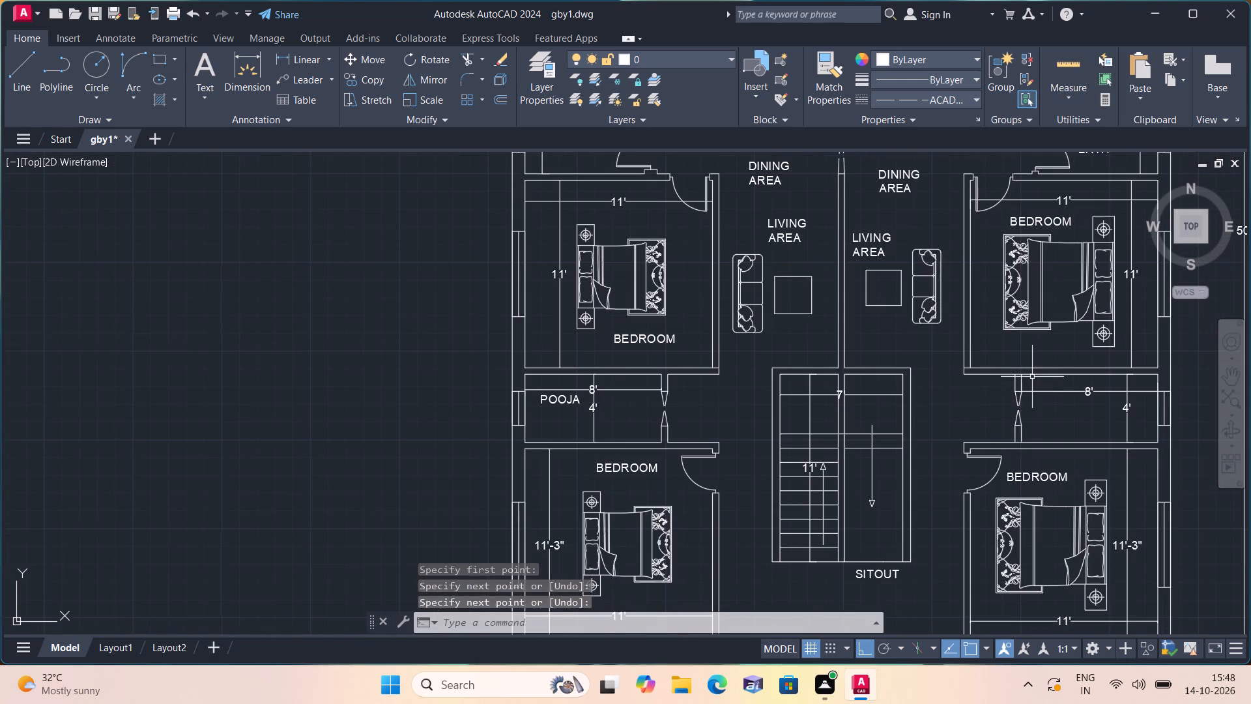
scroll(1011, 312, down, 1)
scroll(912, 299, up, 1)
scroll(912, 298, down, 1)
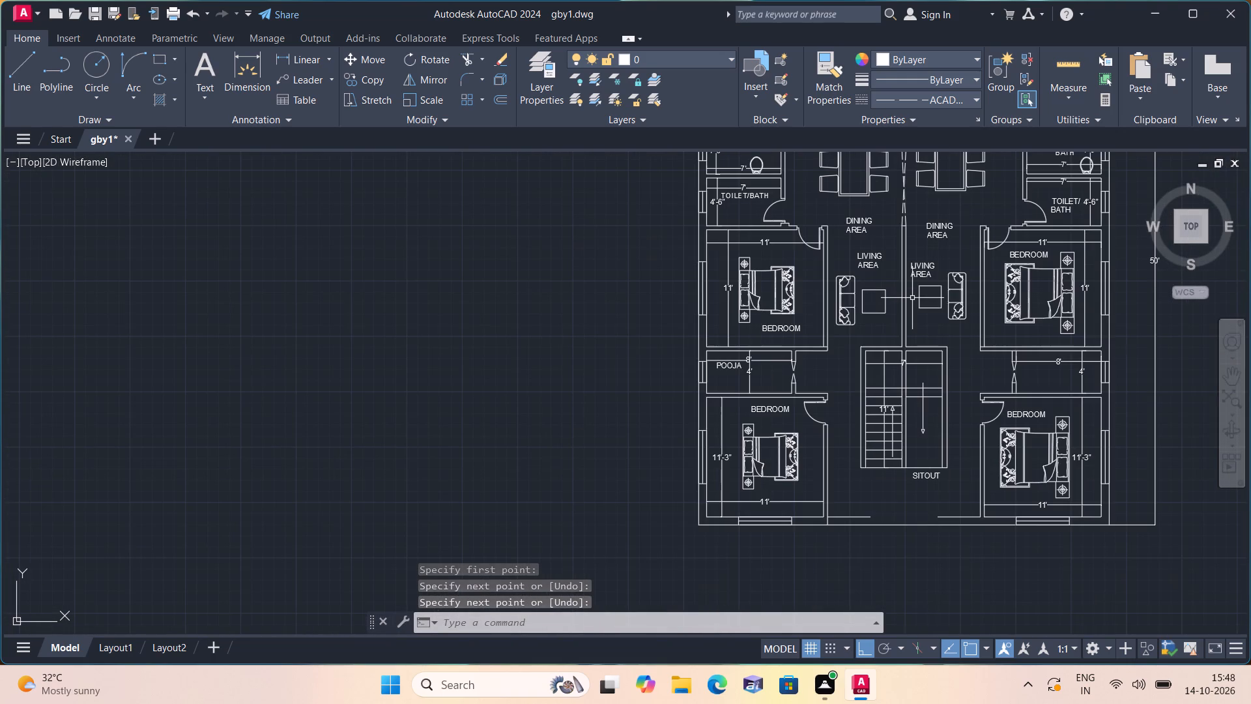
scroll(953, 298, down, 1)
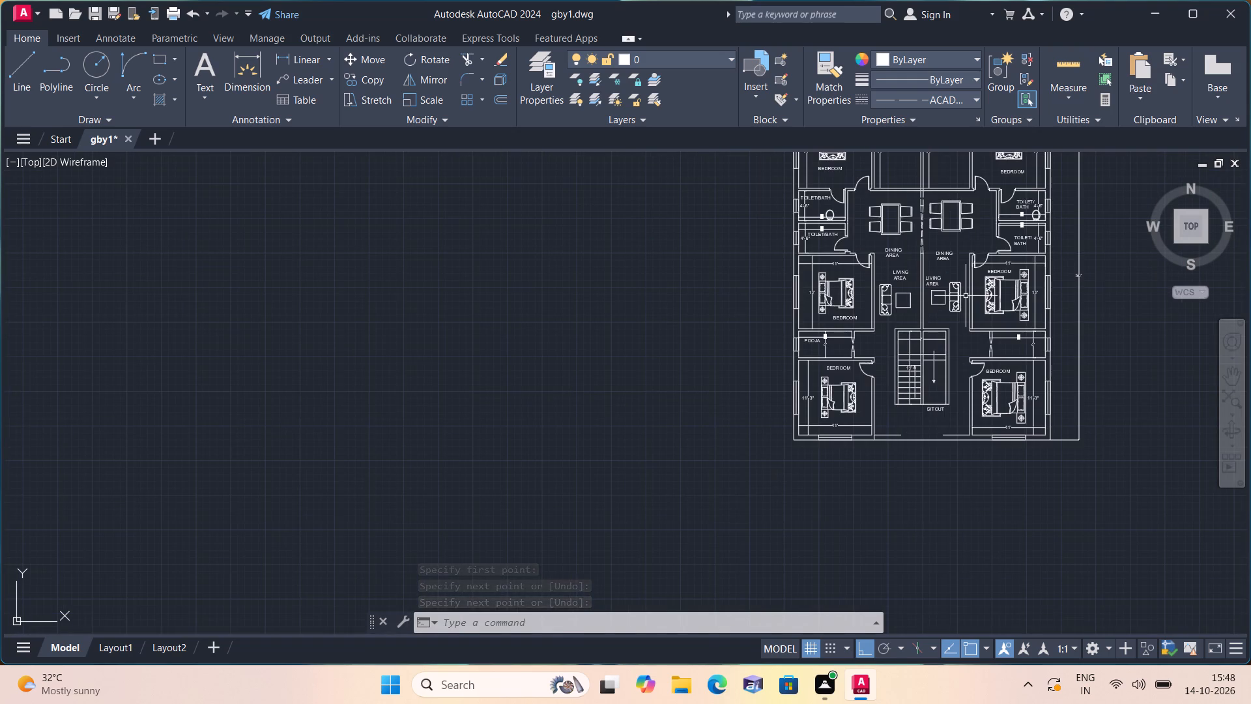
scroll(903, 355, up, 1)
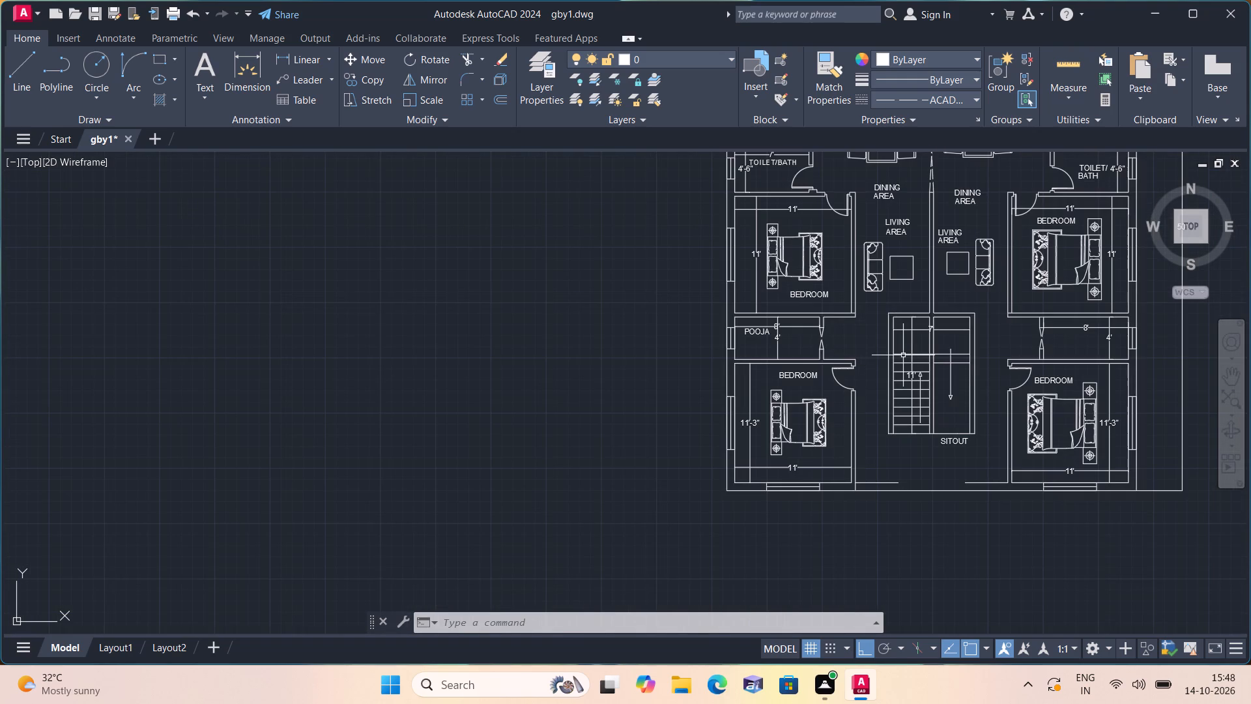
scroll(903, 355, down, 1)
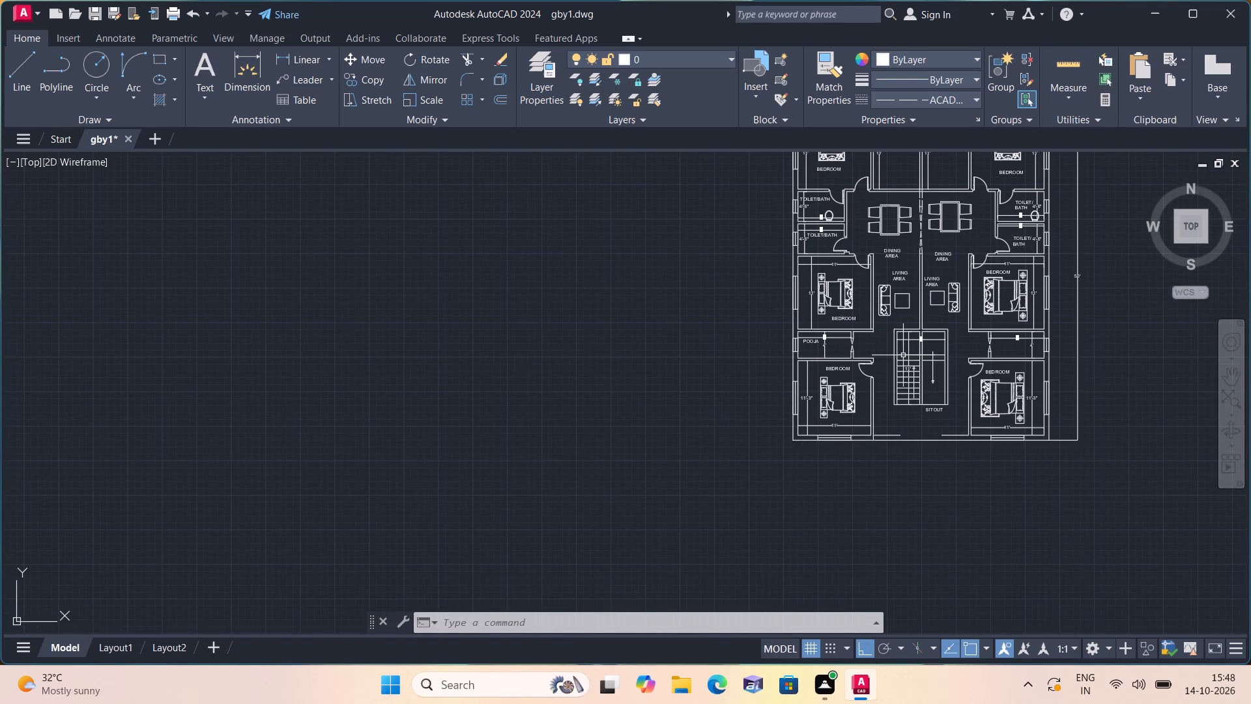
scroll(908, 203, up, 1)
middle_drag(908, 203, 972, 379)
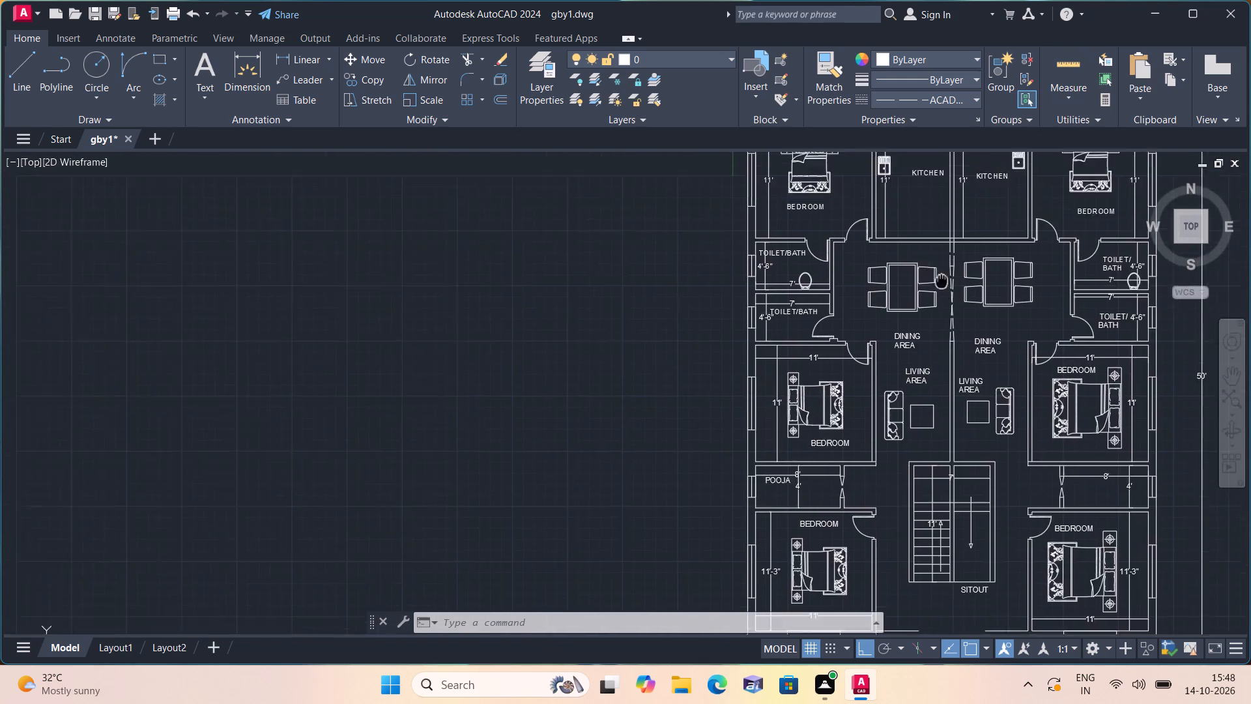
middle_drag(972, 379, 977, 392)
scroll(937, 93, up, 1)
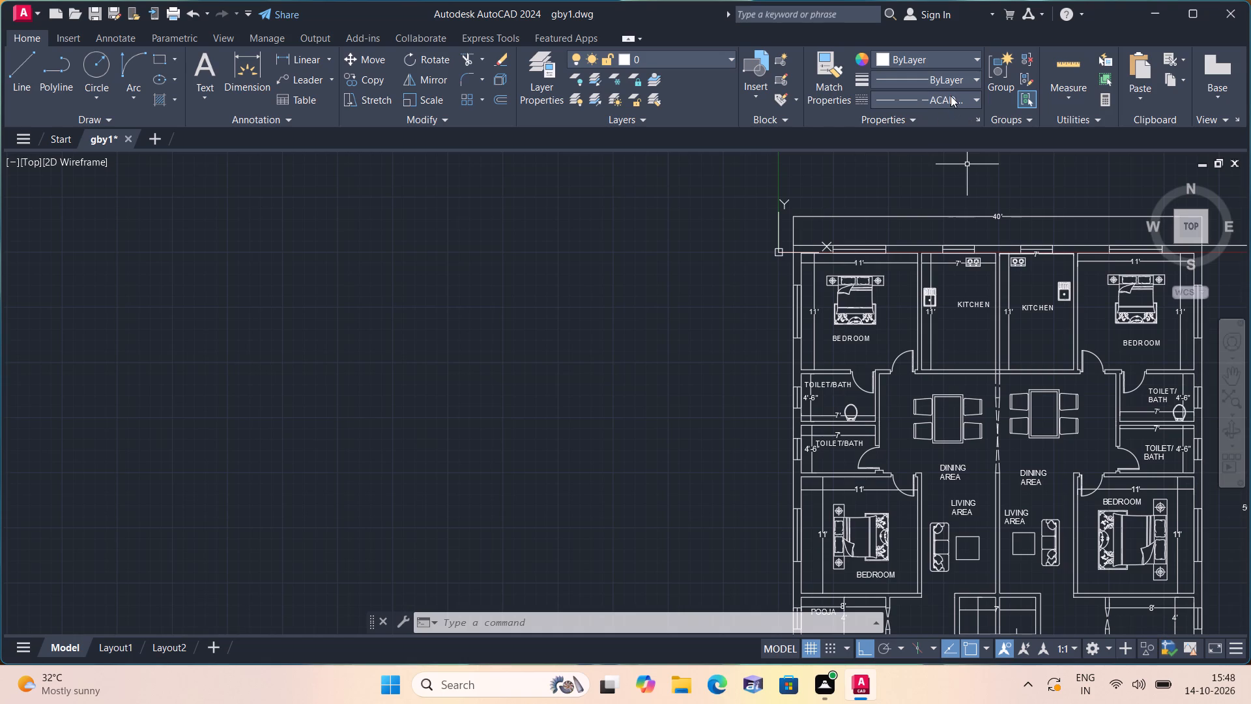
Using linetype ByLayer, draw a line 3' east from the central partition along the eastern kitchen's south wall, continuing across the wall thickness.
click(951, 96)
click(941, 121)
key(l)
key(space)
scroll(1019, 383, up, 2)
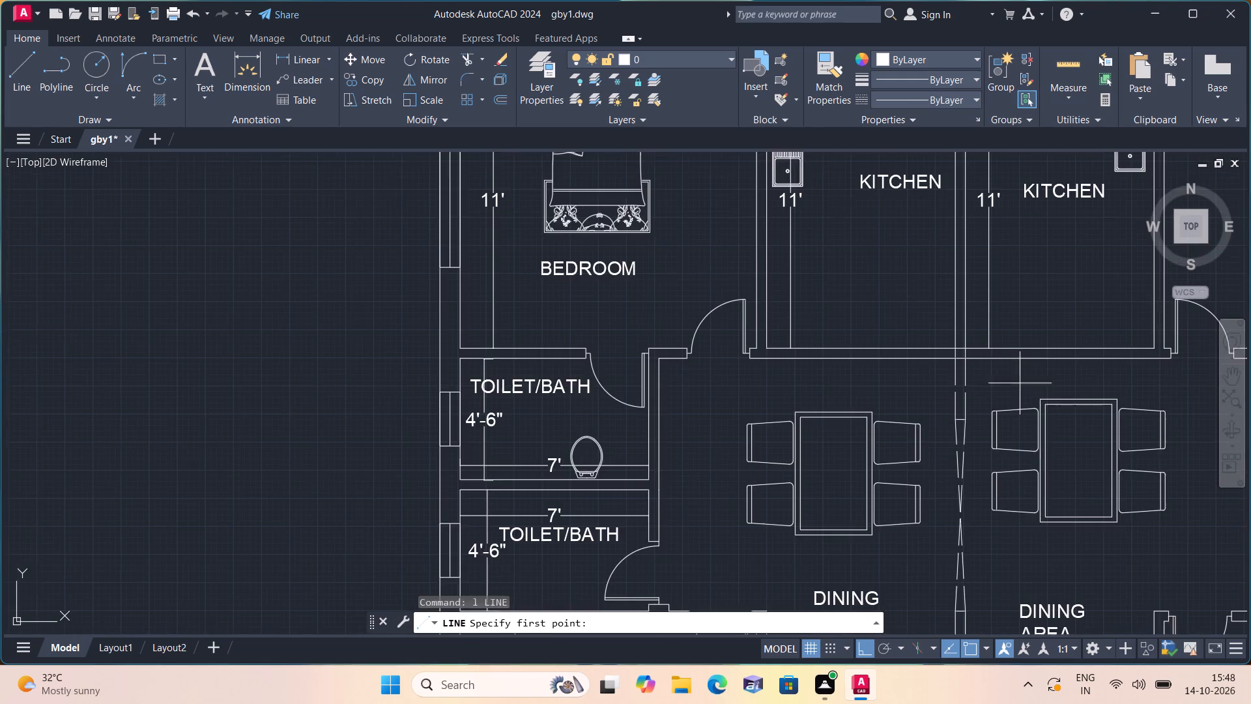
middle_drag(1016, 386, 972, 302)
scroll(966, 294, up, 1)
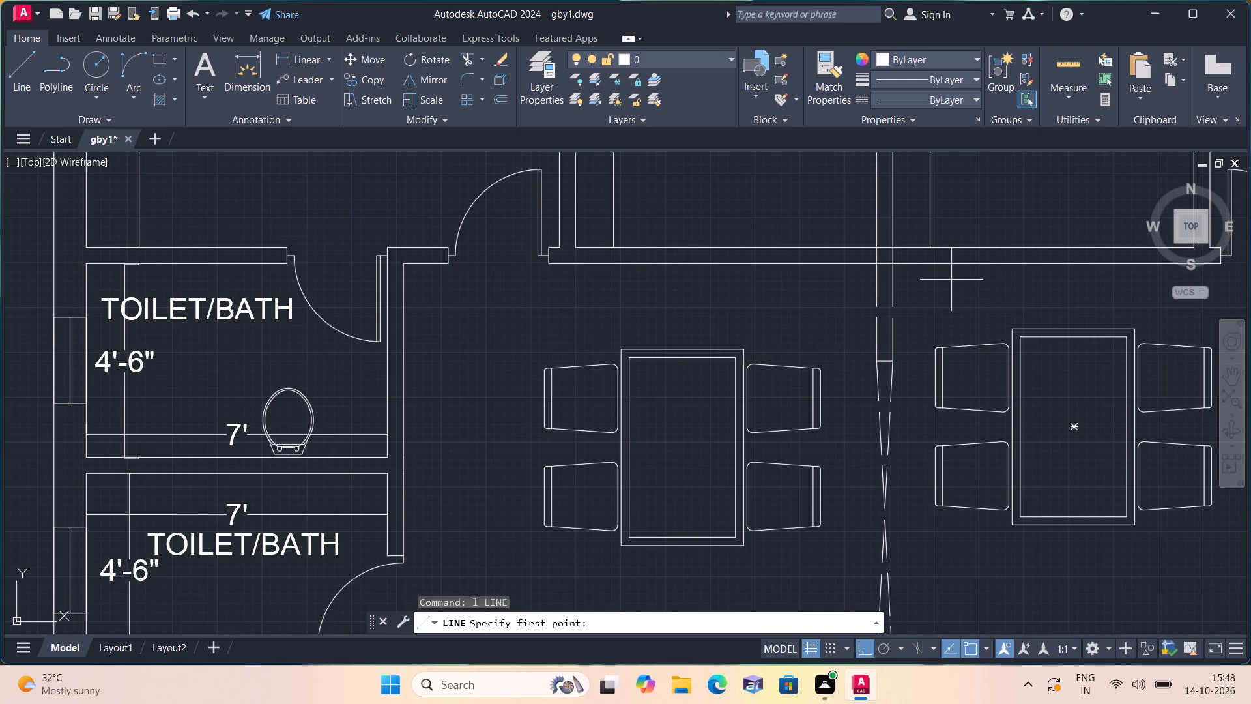
click(895, 268)
text(3')
key(space)
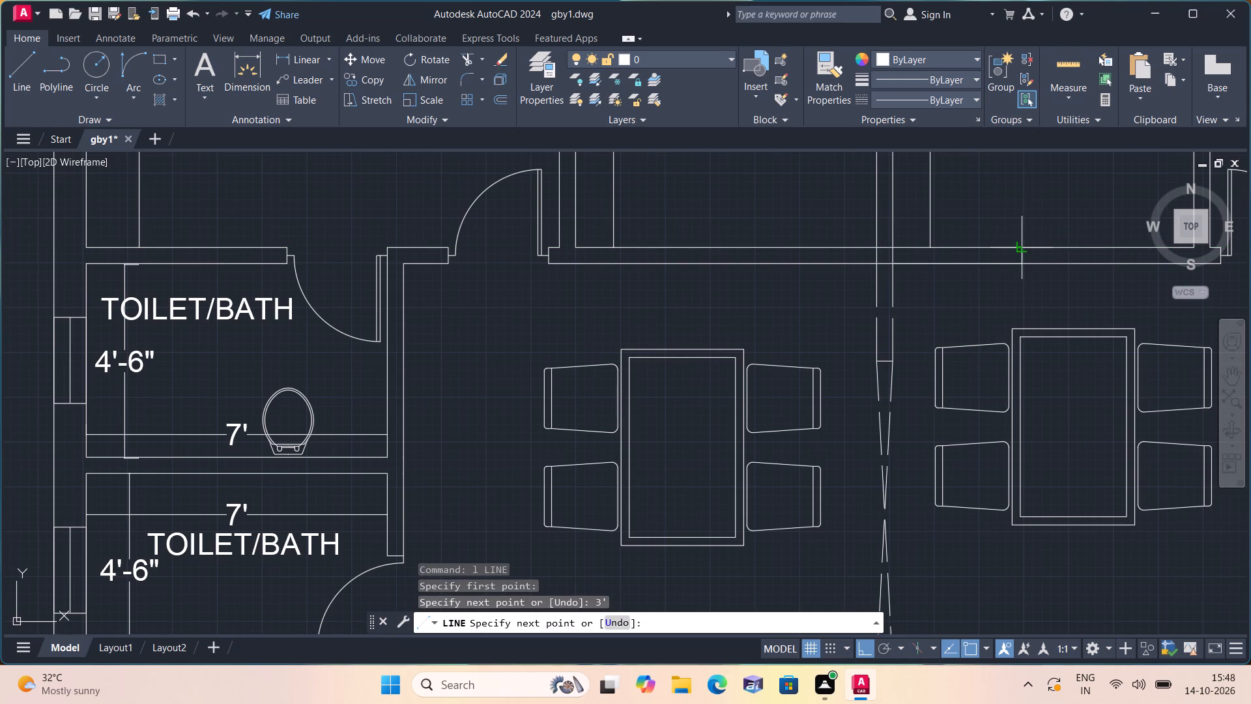
click(1020, 246)
key(space)
Draw a matching line 3' west from the central partition along the western kitchen's south wall, continuing across the wall thickness.
key(space)
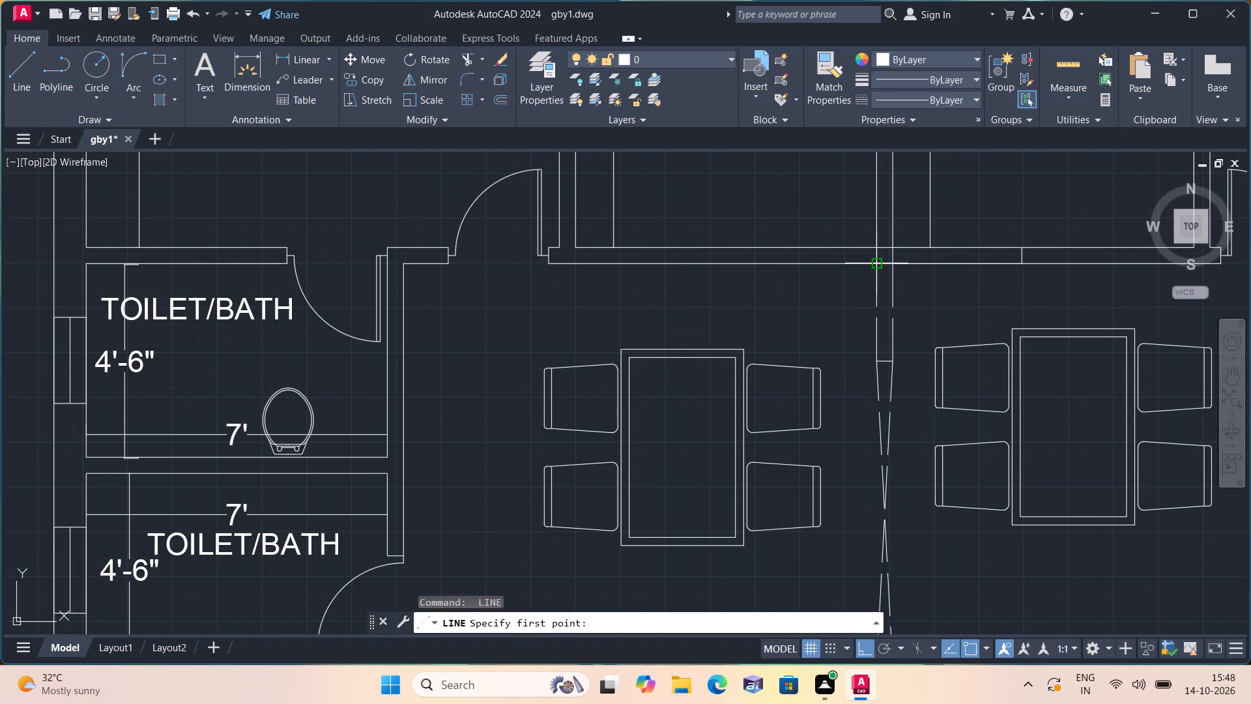
click(874, 263)
text(3')
key(space)
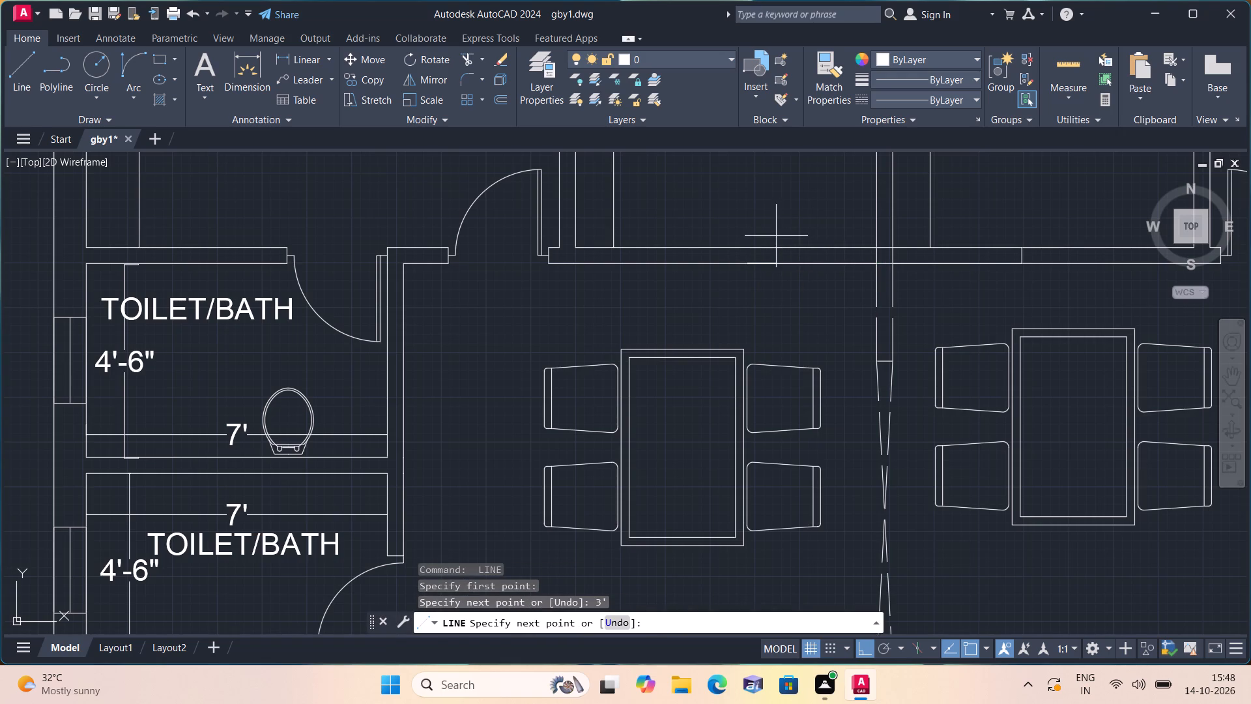
click(751, 244)
key(space)
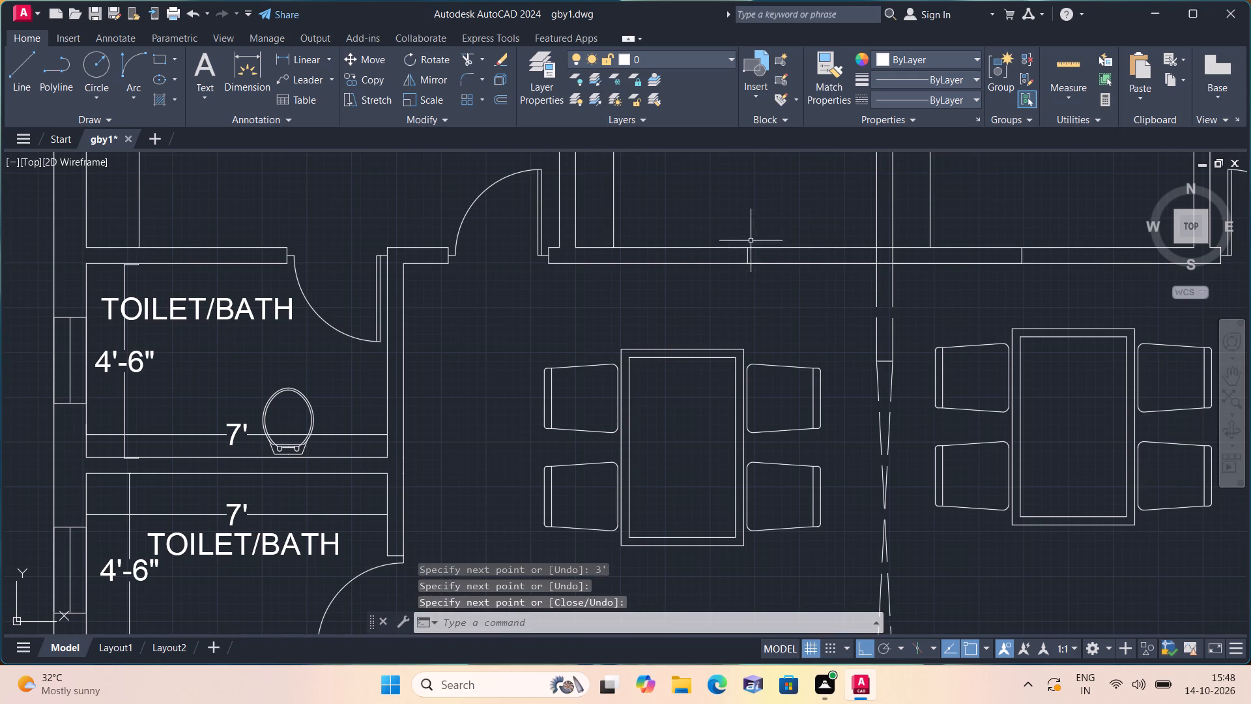
Trim the kitchens' south wall lines between the two 3' marks and the central partition, including the northern line crossing the partition.
text(yrim)
key(space)
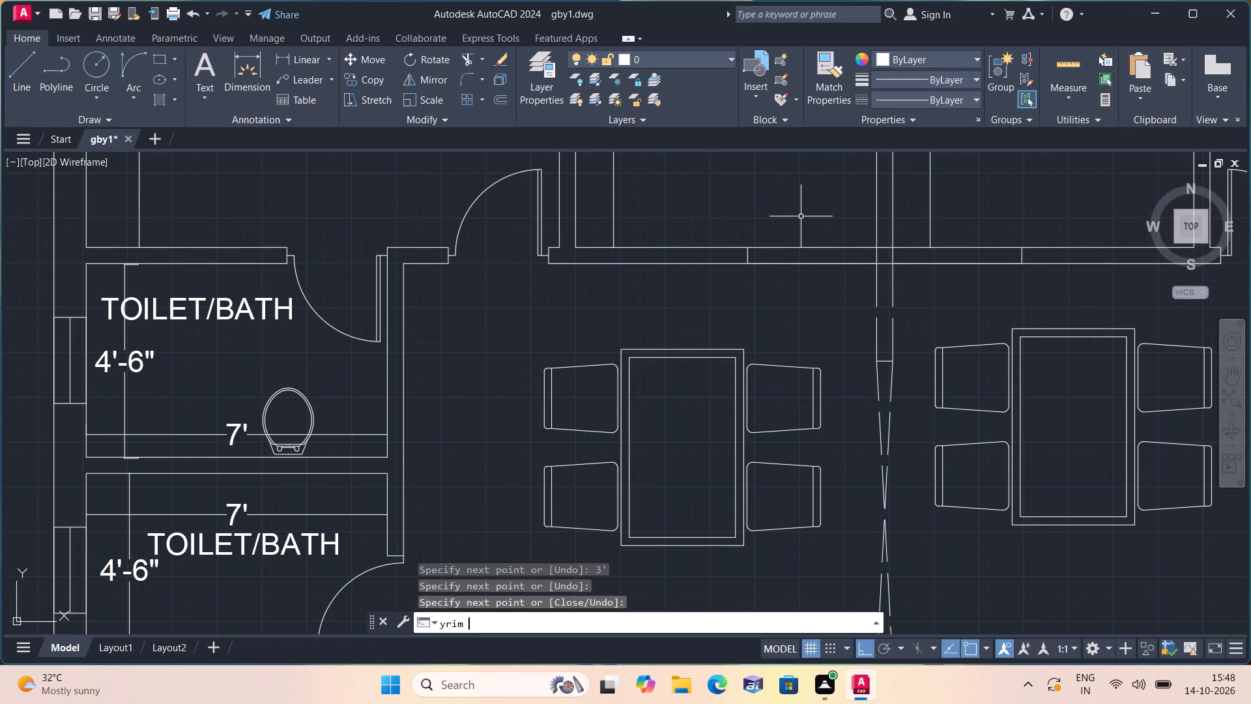
drag(803, 213, 808, 301)
key(Escape)
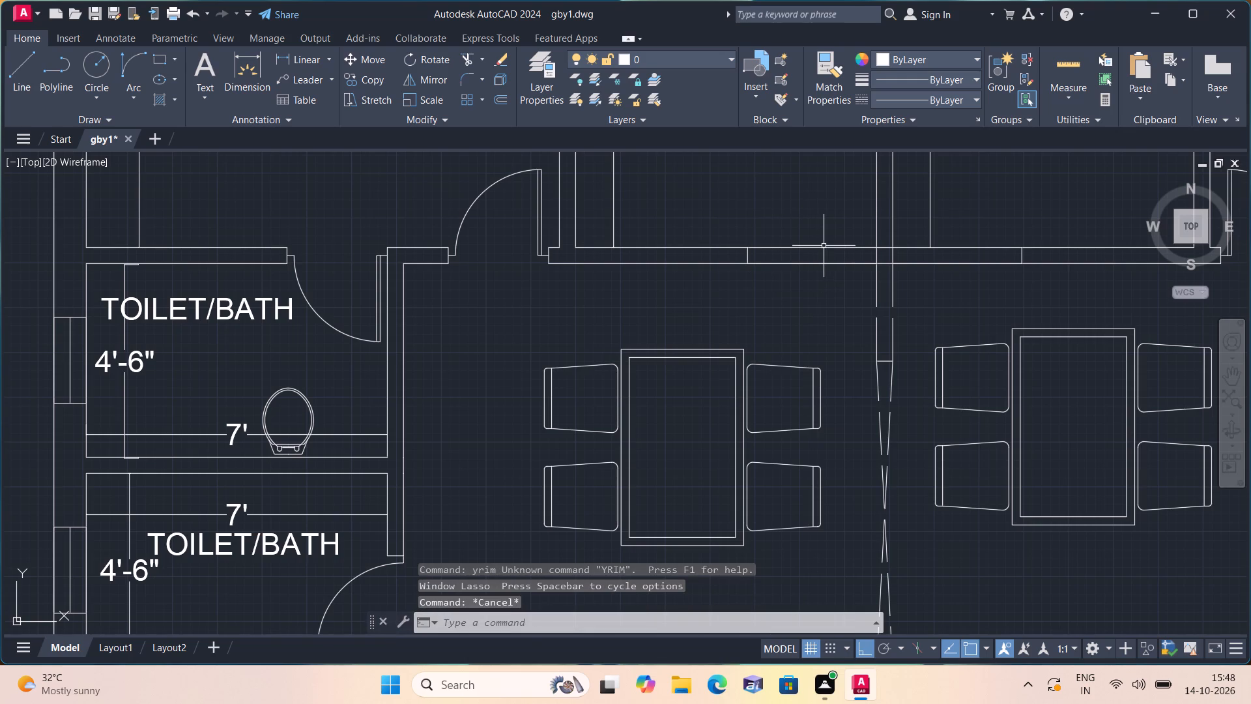
text(trim)
key(space)
drag(828, 294, 836, 250)
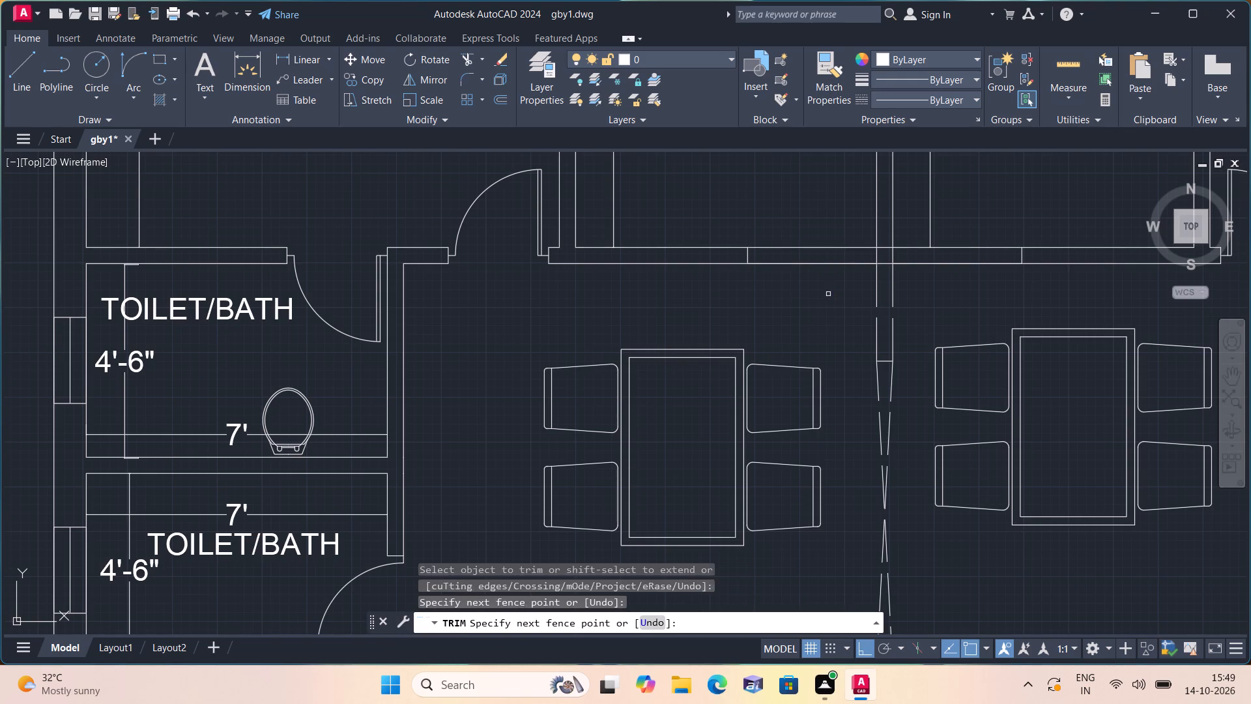
click(831, 181)
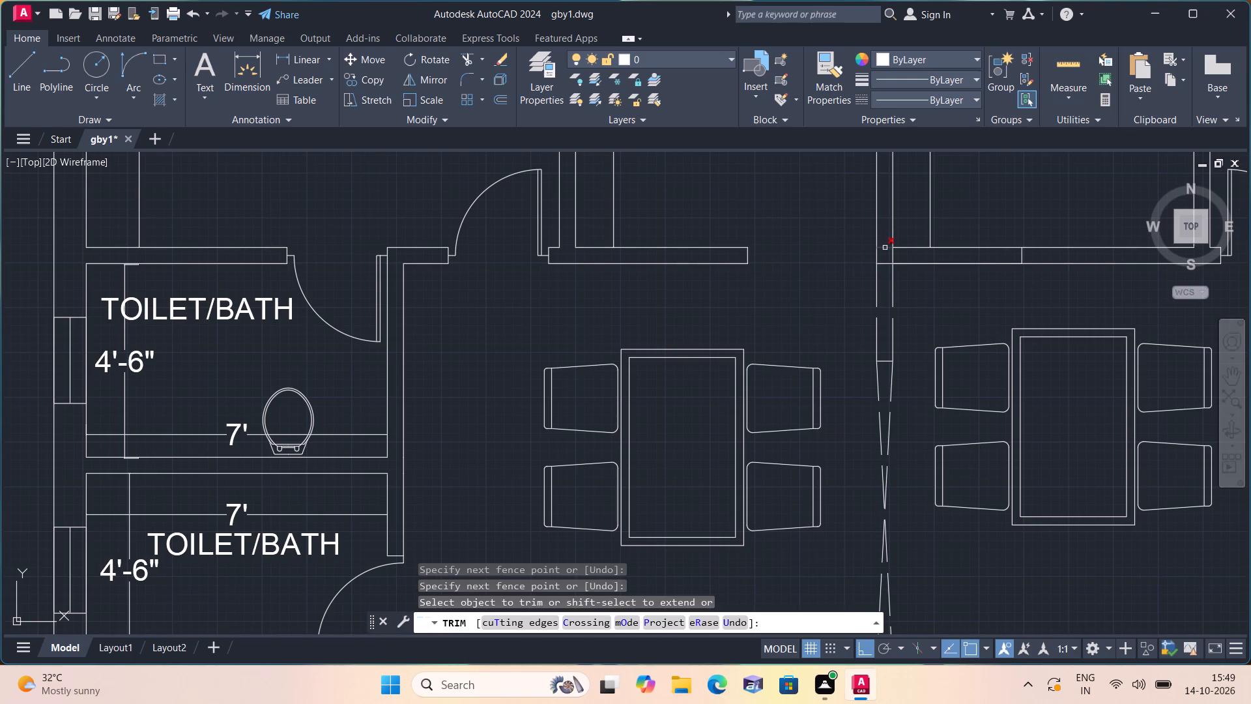
click(885, 248)
drag(970, 223, 976, 283)
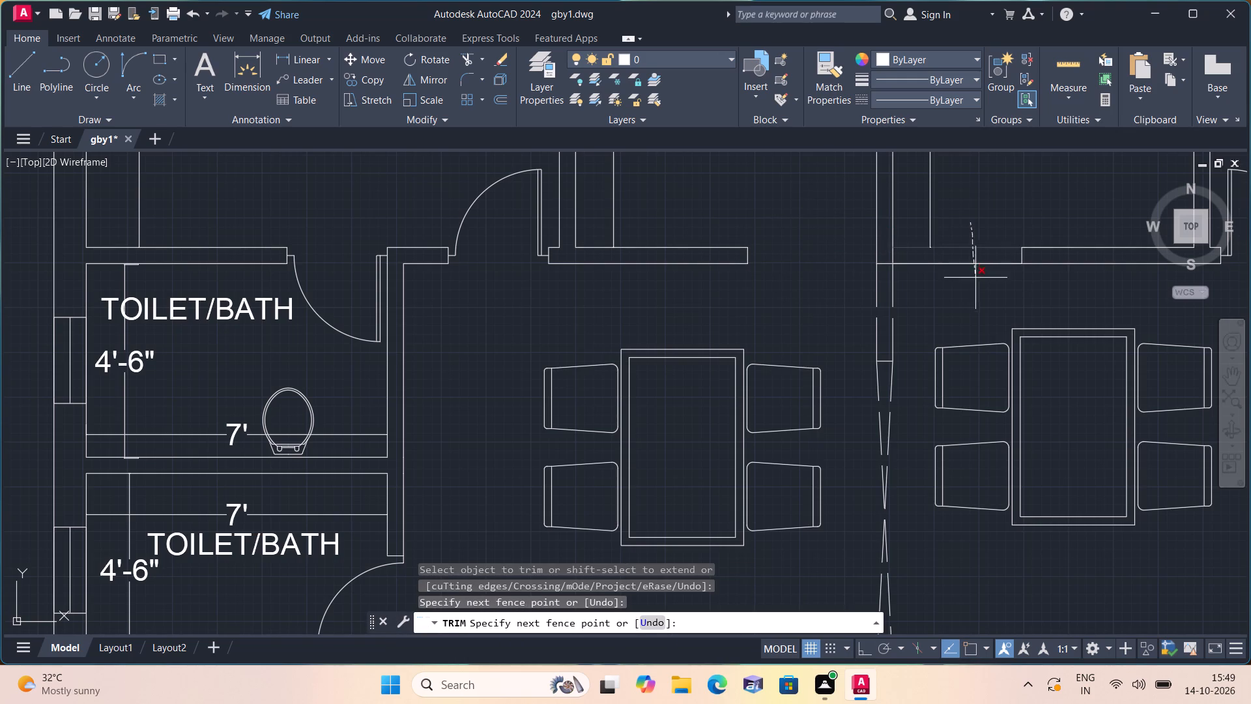
key(Escape)
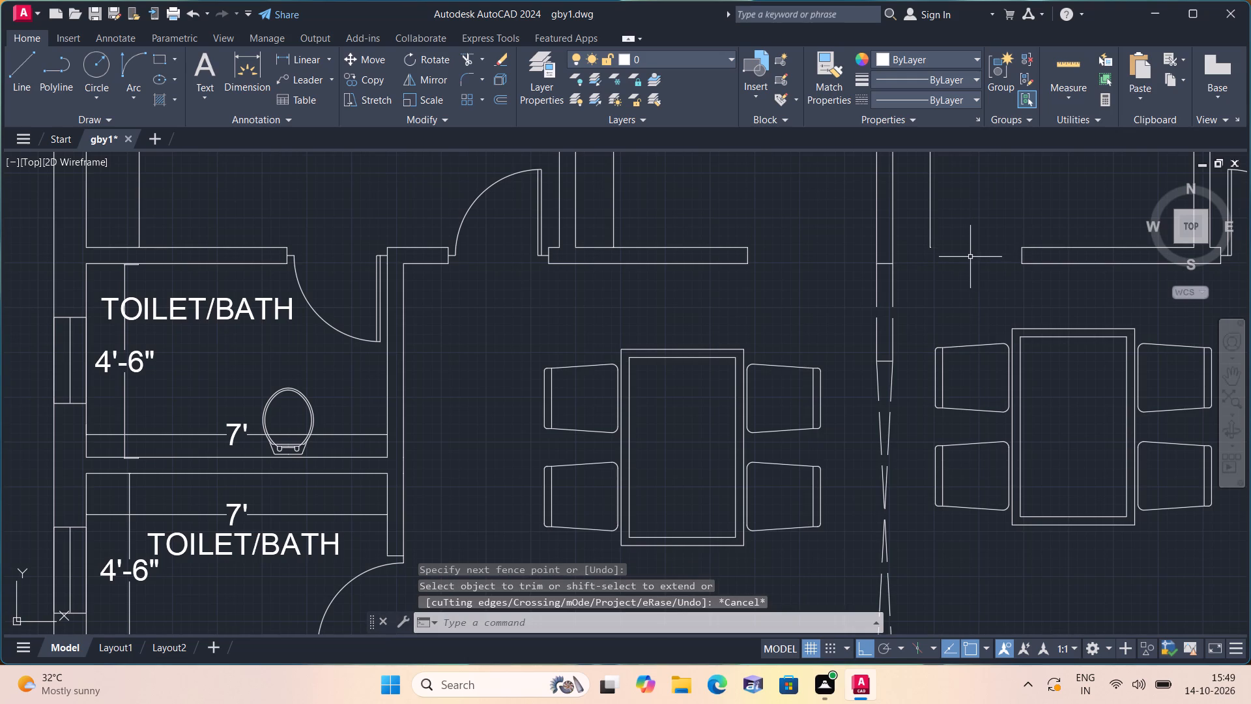
Using linetype ACAD_ISO02W100, draw two crossing dashed diagonals across the eastern kitchen's opening, from the wall end's corners to the central partition.
click(918, 99)
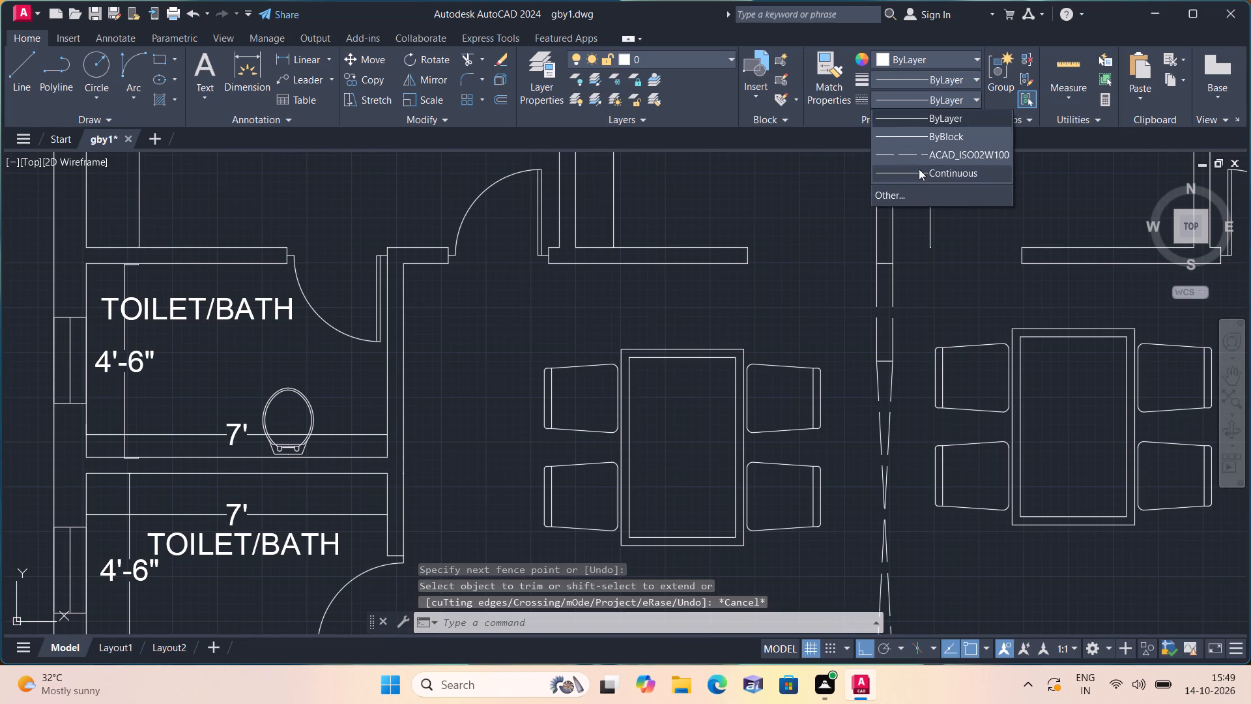
click(919, 156)
key(l)
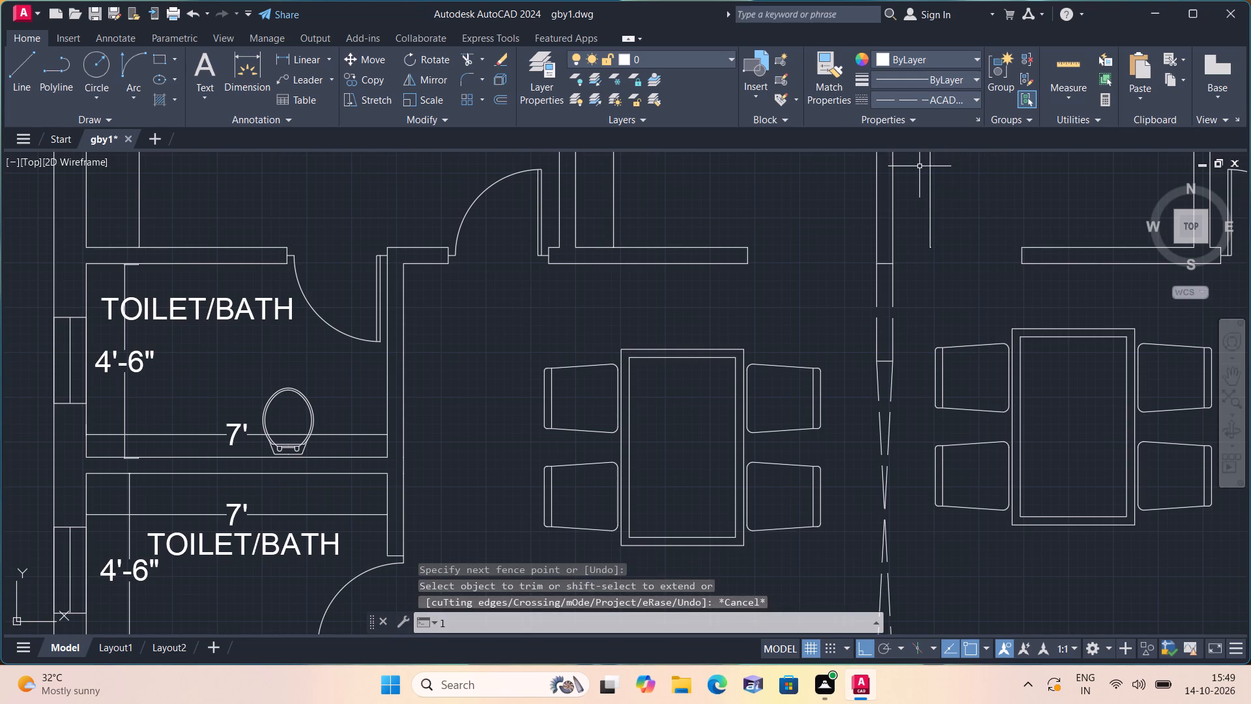
key(space)
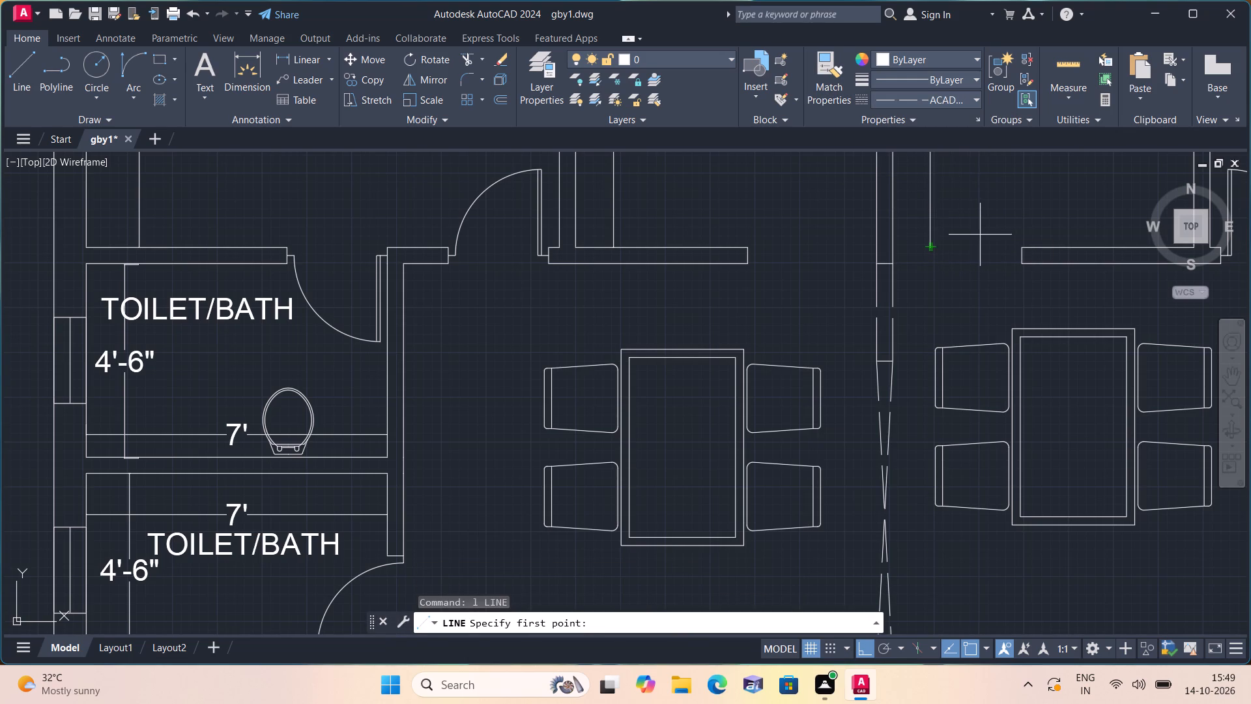
click(1023, 248)
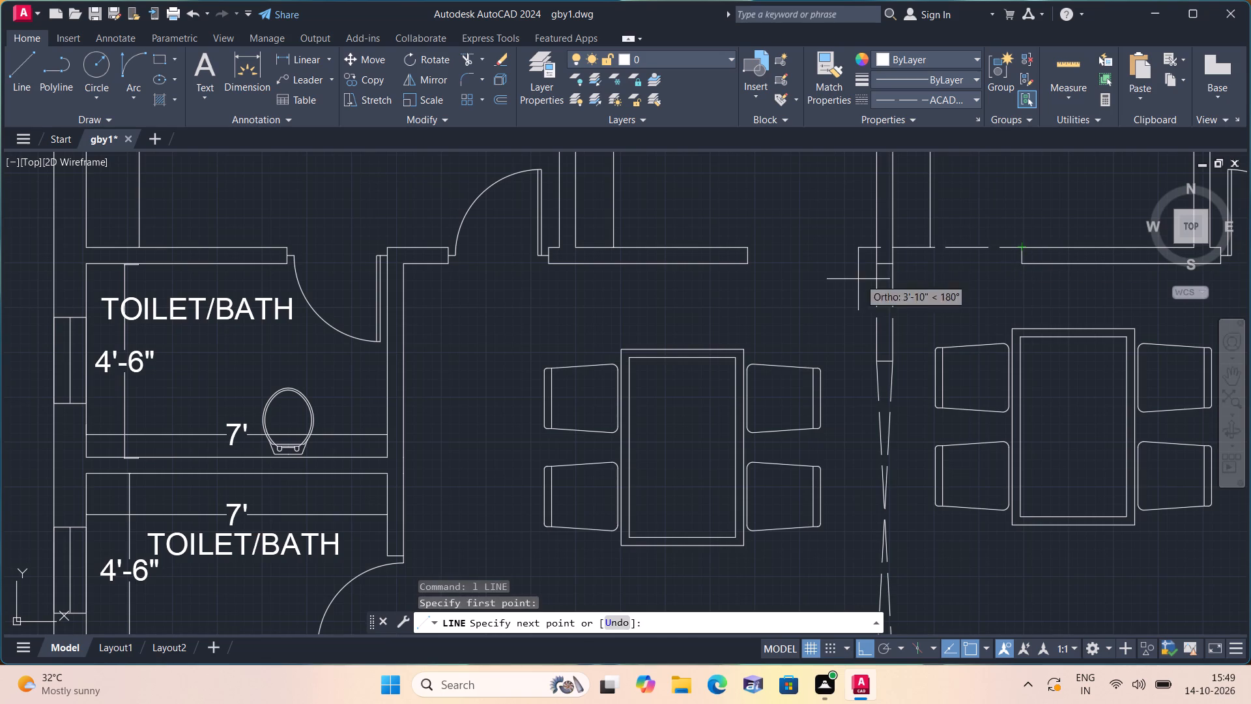
scroll(880, 251, up, 2)
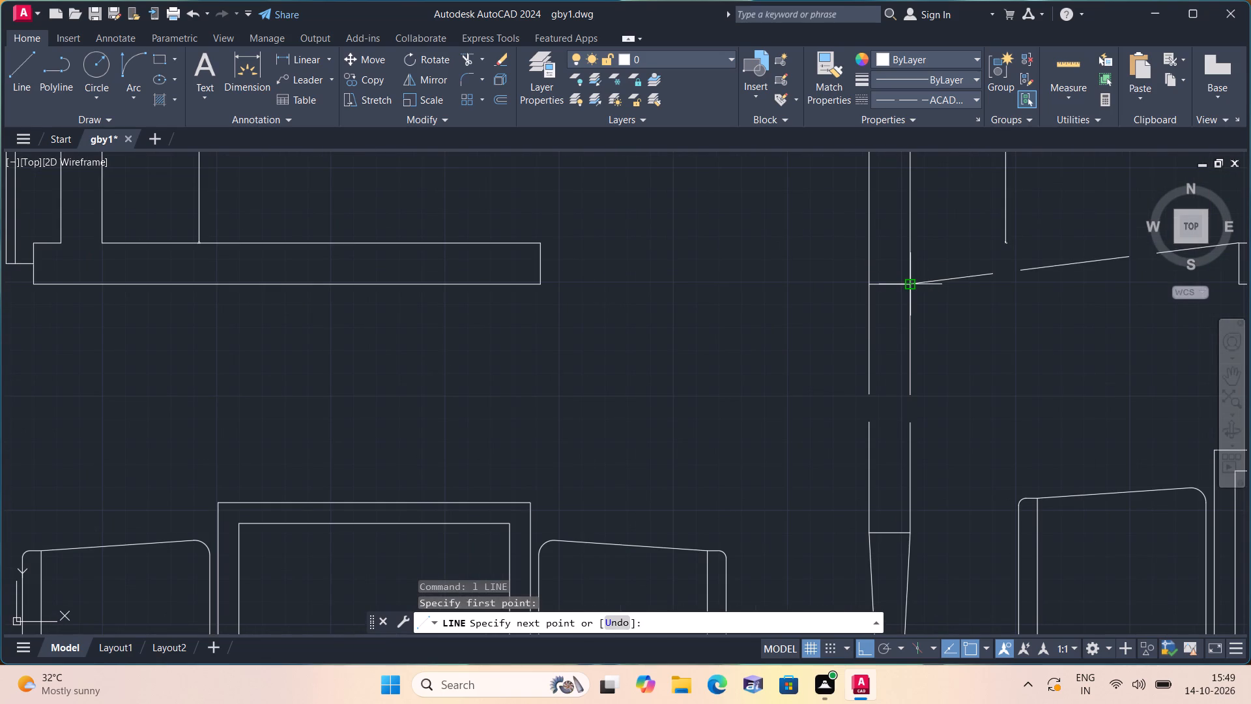
key(F8)
click(913, 279)
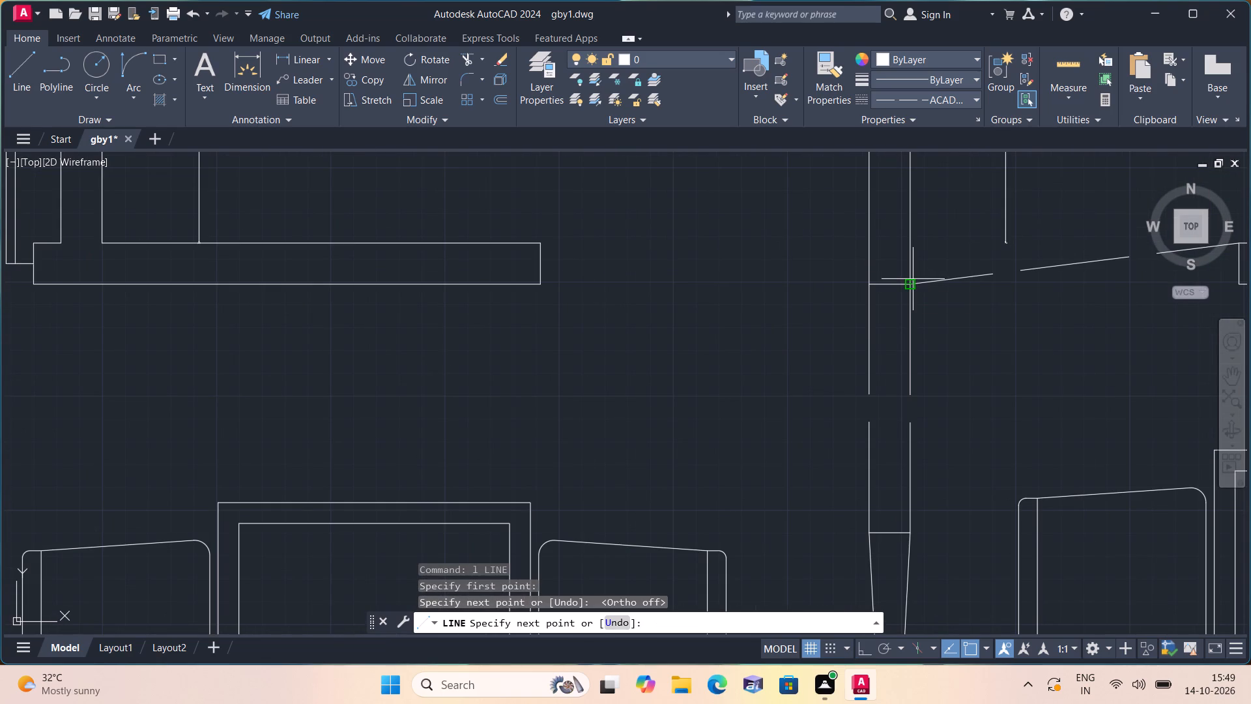
key(space)
key(space)
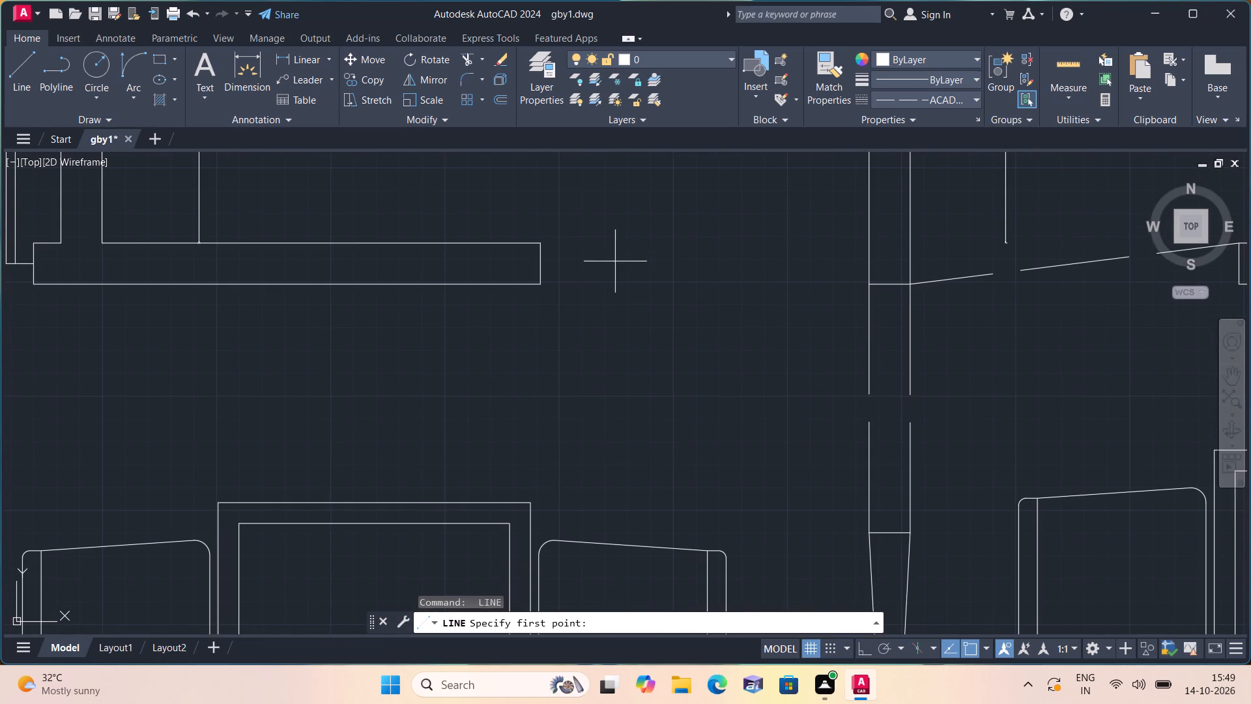
scroll(861, 280, down, 2)
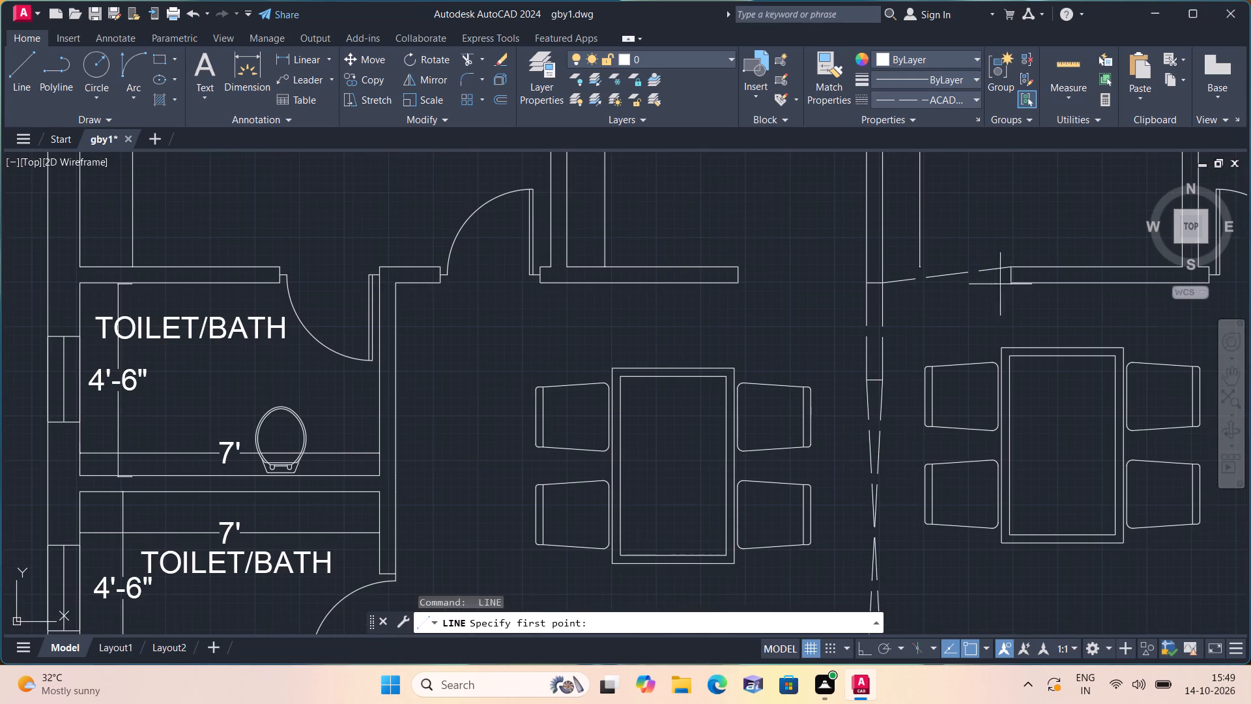
click(1007, 284)
scroll(887, 260, up, 1)
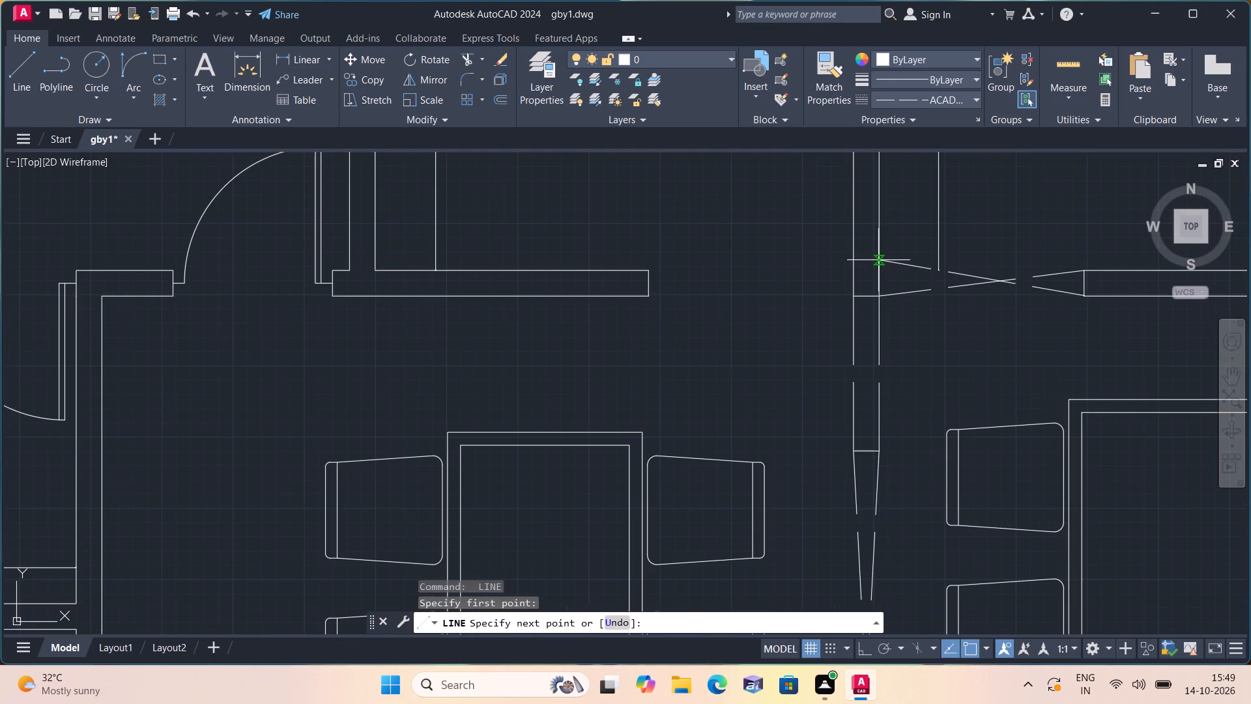
click(878, 257)
key(space)
Draw two crossing dashed diagonals across the western kitchen's opening, from the central partition to the wall end's corners.
key(space)
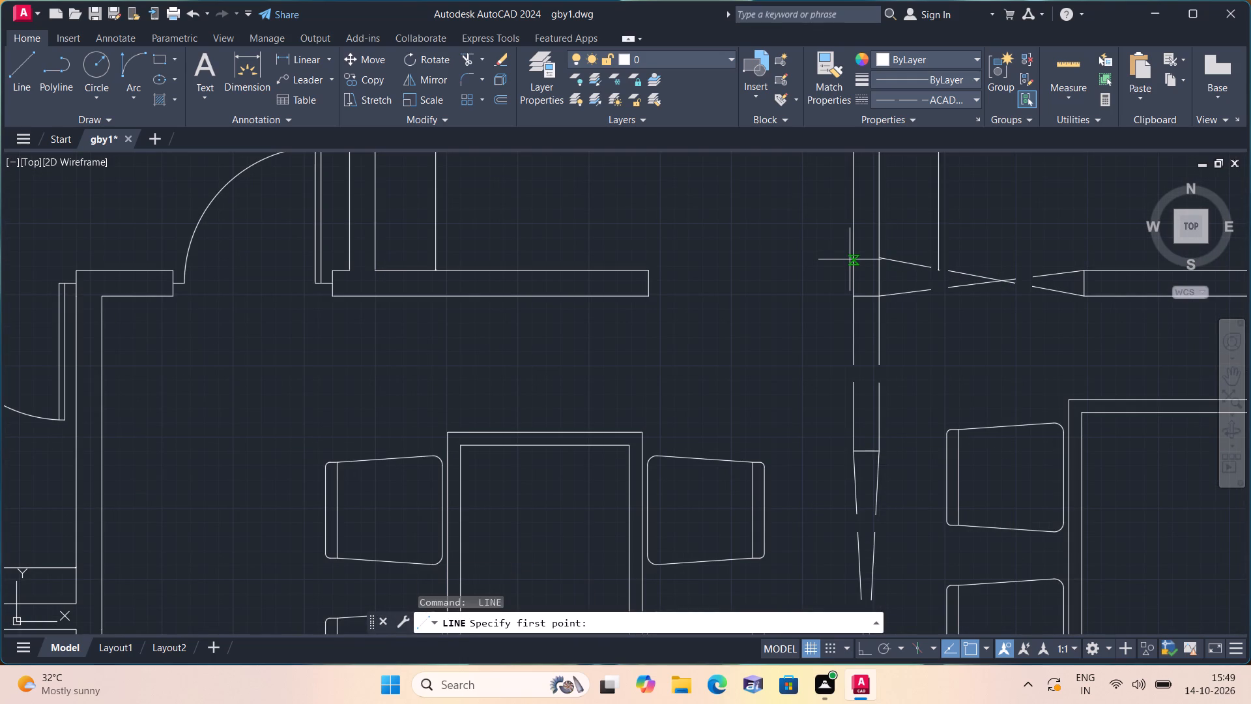
click(850, 256)
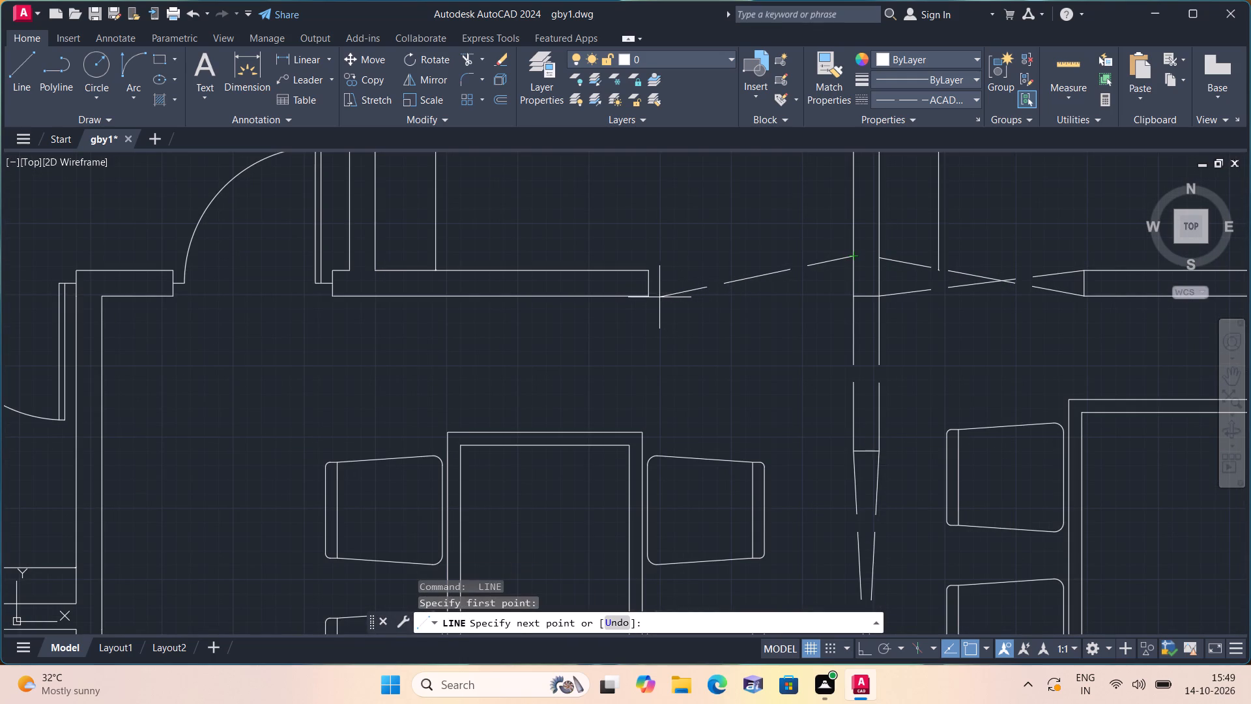
click(652, 295)
key(space)
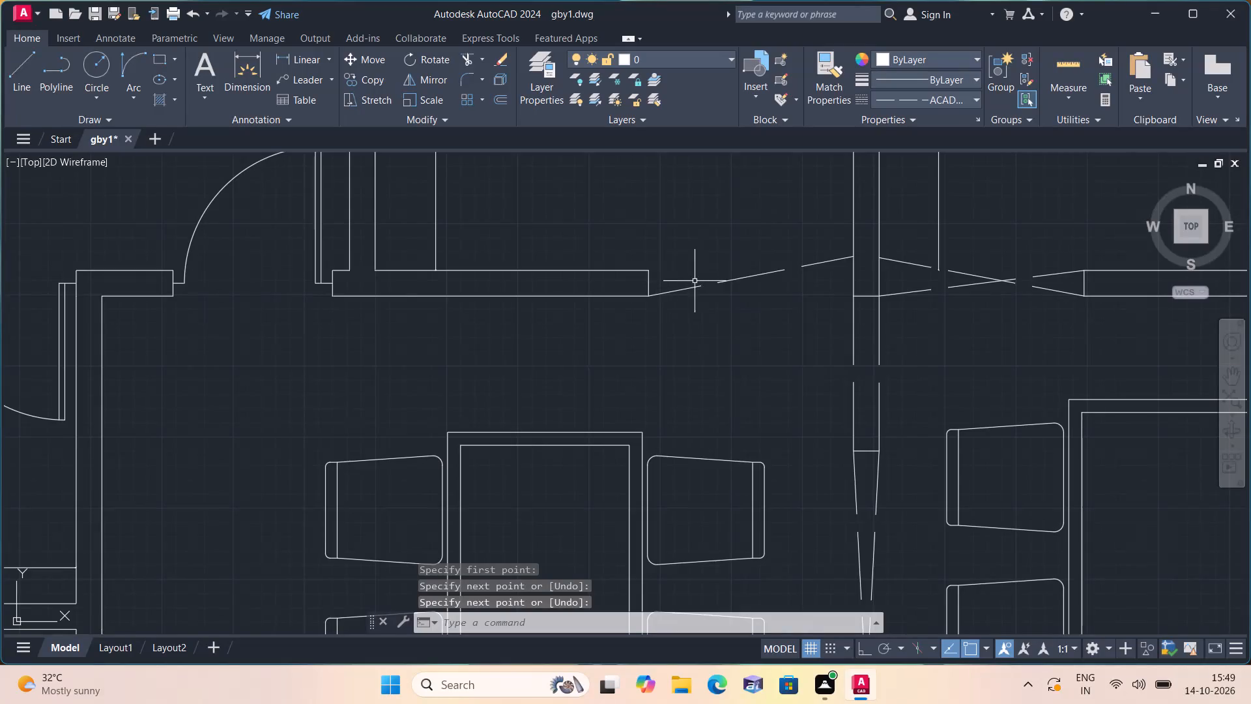
key(space)
click(852, 297)
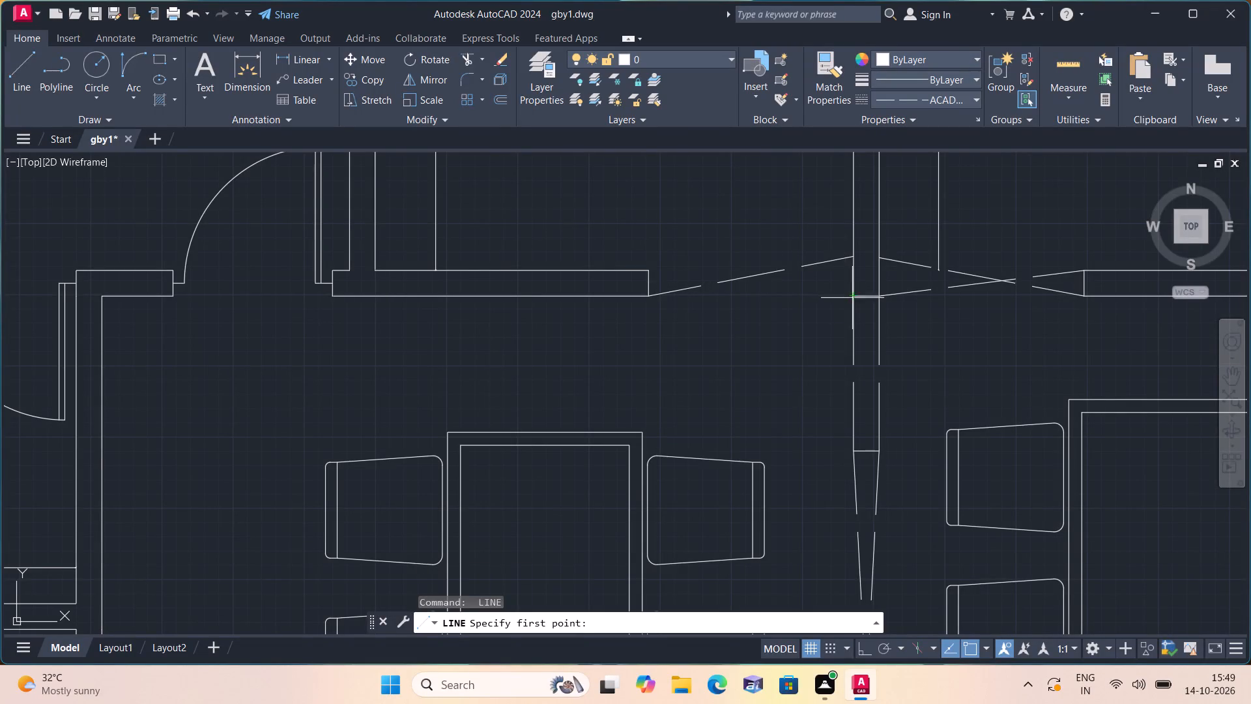
click(646, 272)
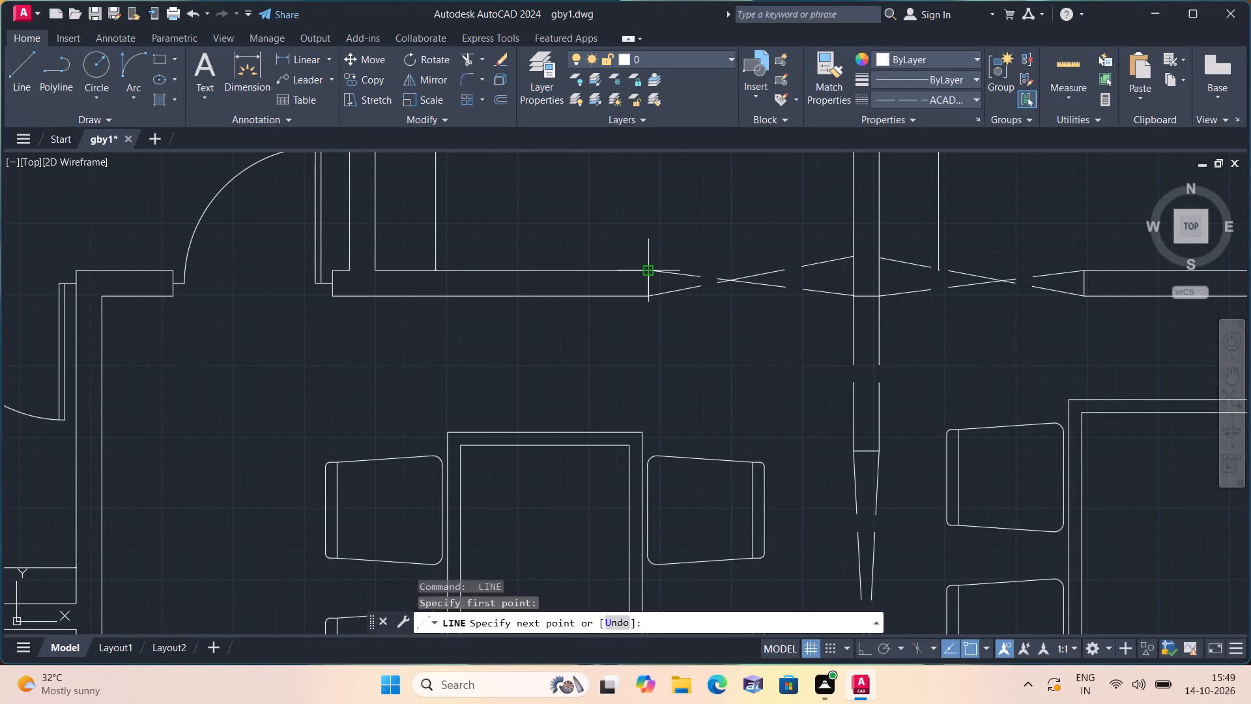
key(space)
Set the current linetype back to ByLayer.
scroll(732, 272, down, 2)
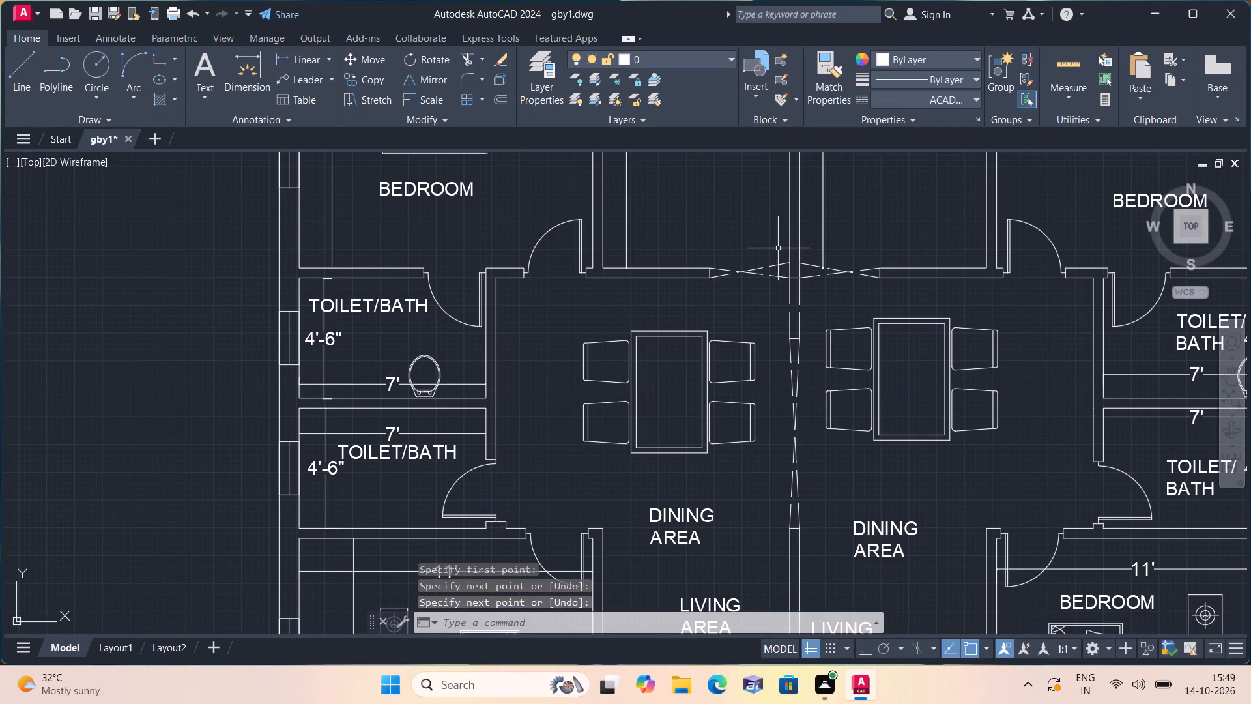
scroll(789, 246, down, 1)
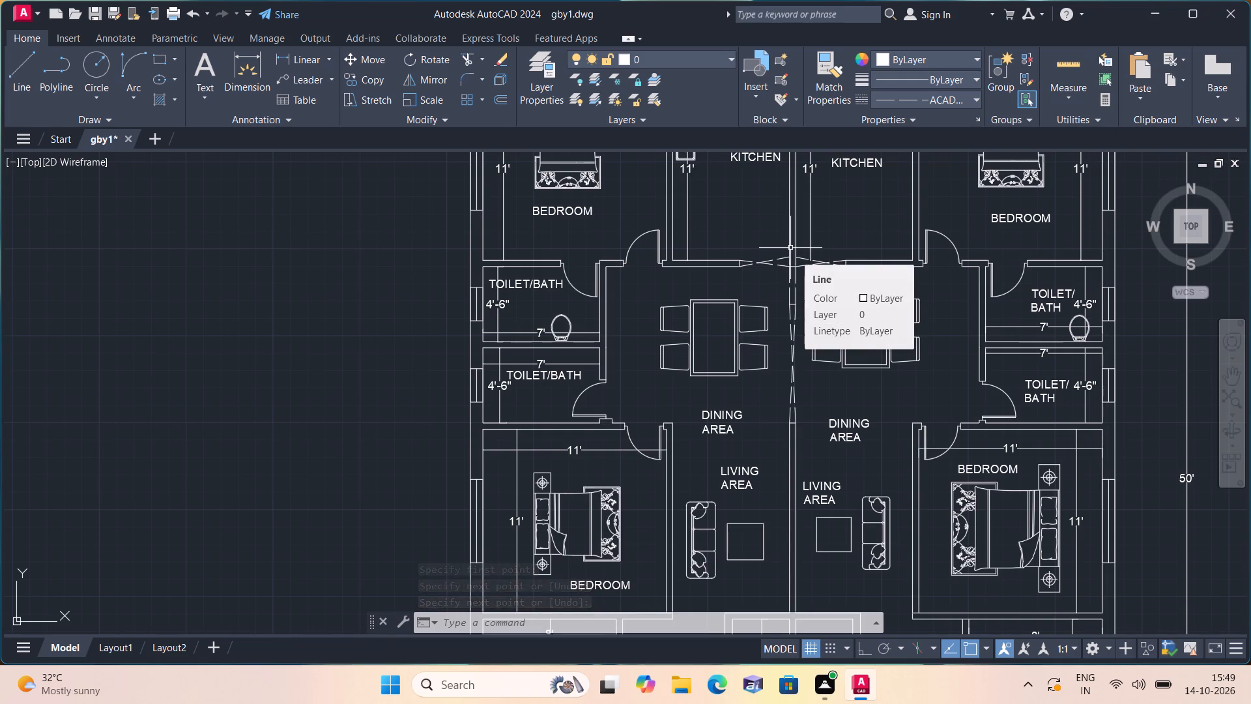
scroll(790, 248, down, 2)
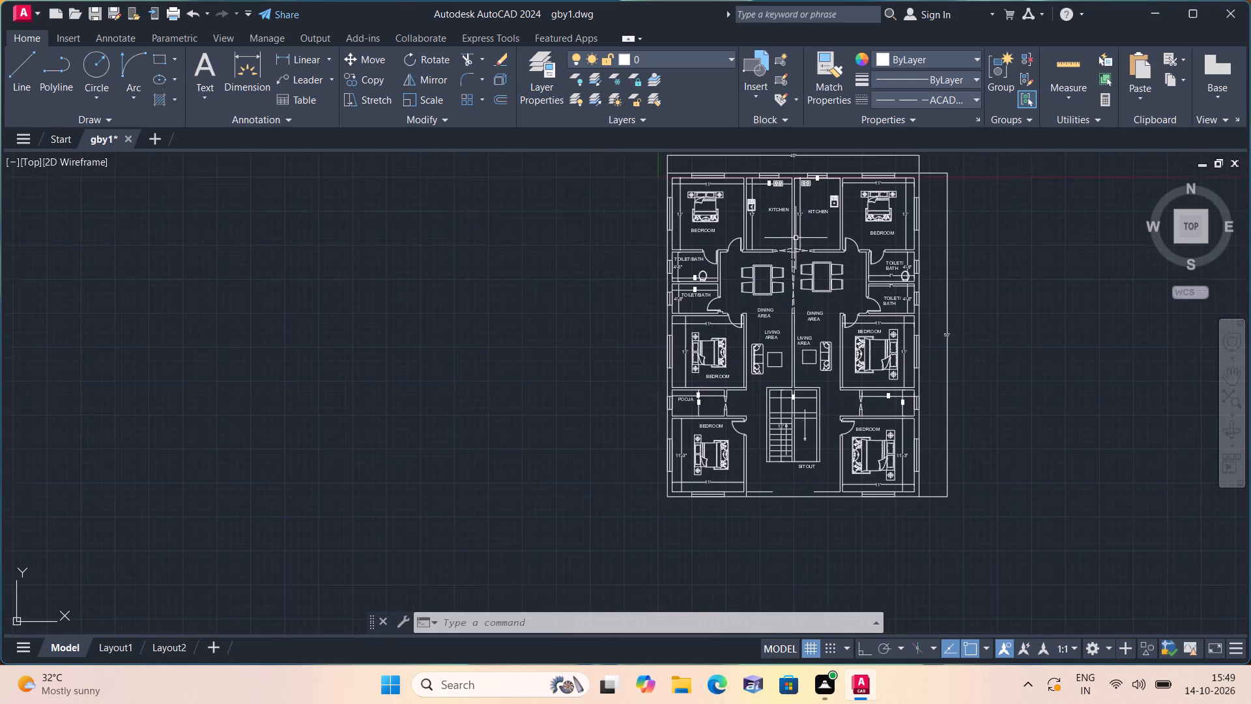
scroll(788, 248, down, 1)
scroll(758, 244, up, 1)
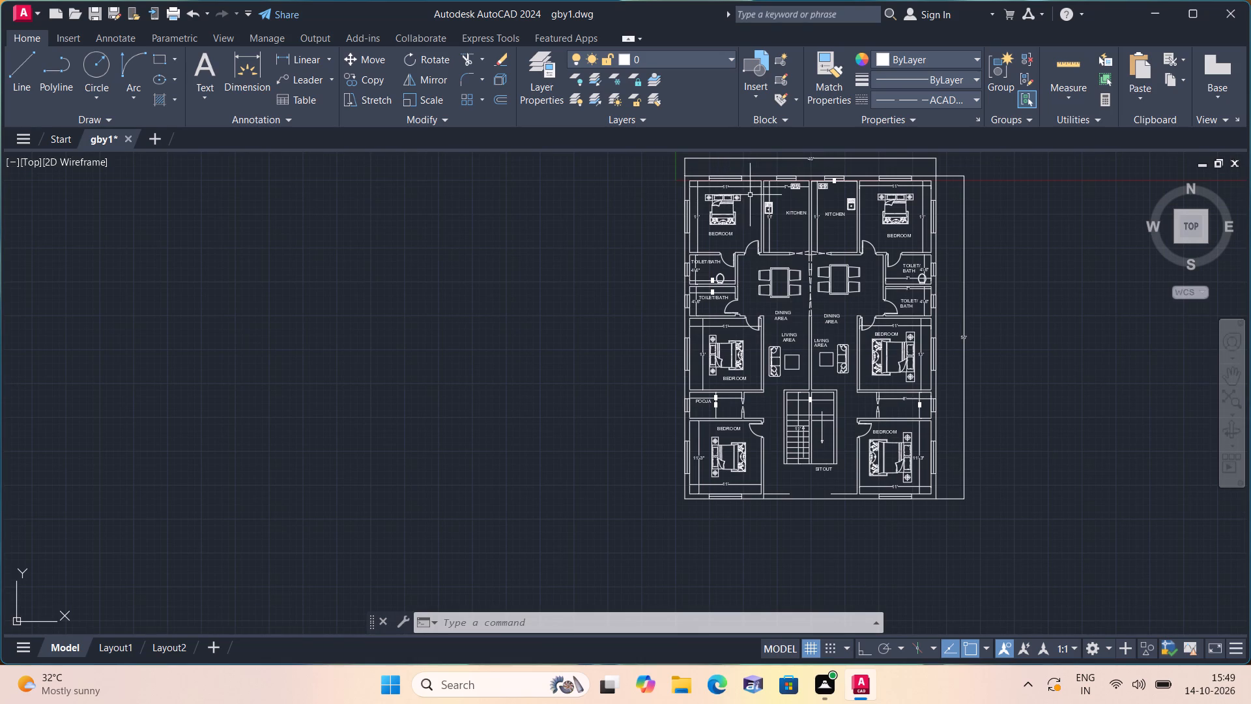
scroll(772, 265, up, 1)
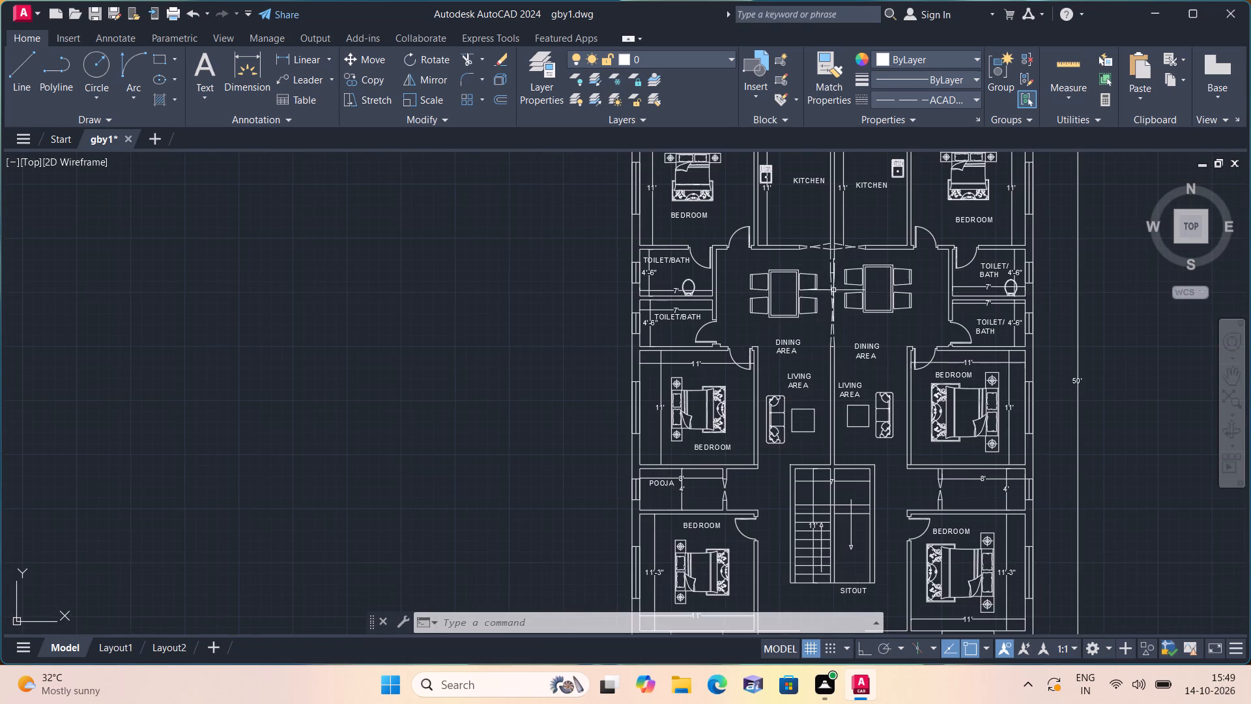
middle_drag(818, 280, 788, 222)
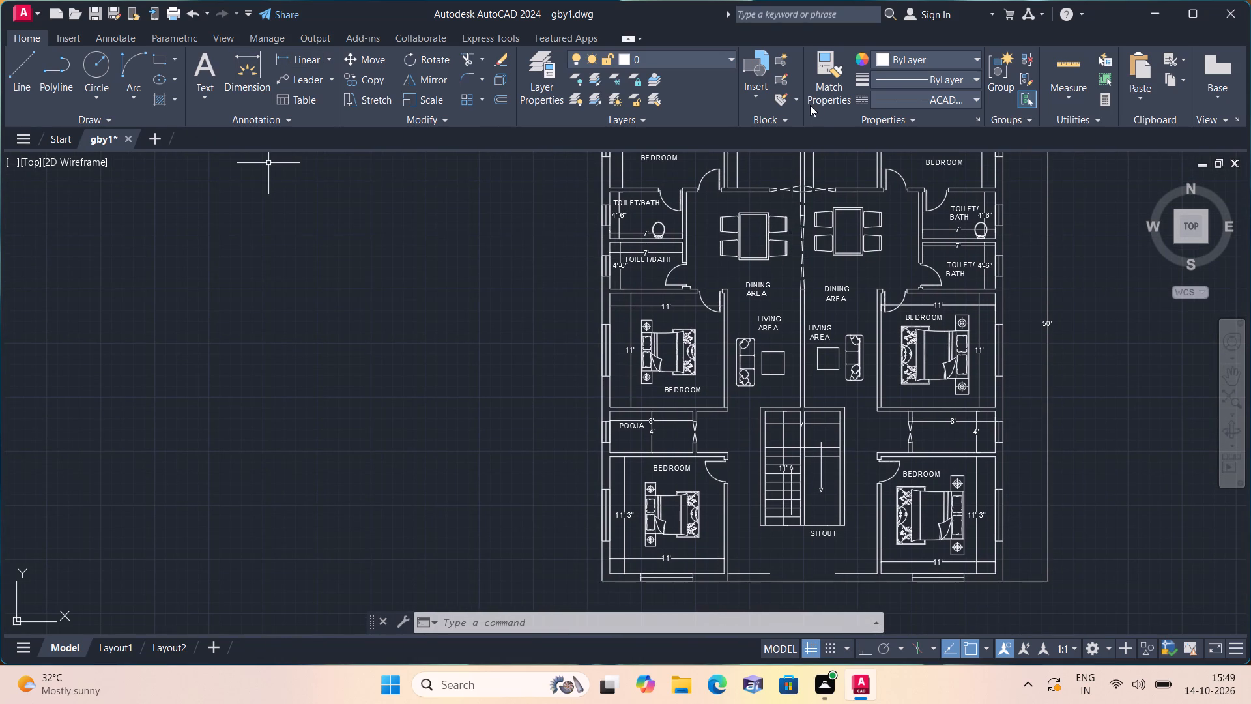
click(884, 94)
click(895, 119)
Add a vertical linear dimension in the western dining area, from the wall stub beside the northern bedroom door to the southern bedroom's north wall.
click(304, 59)
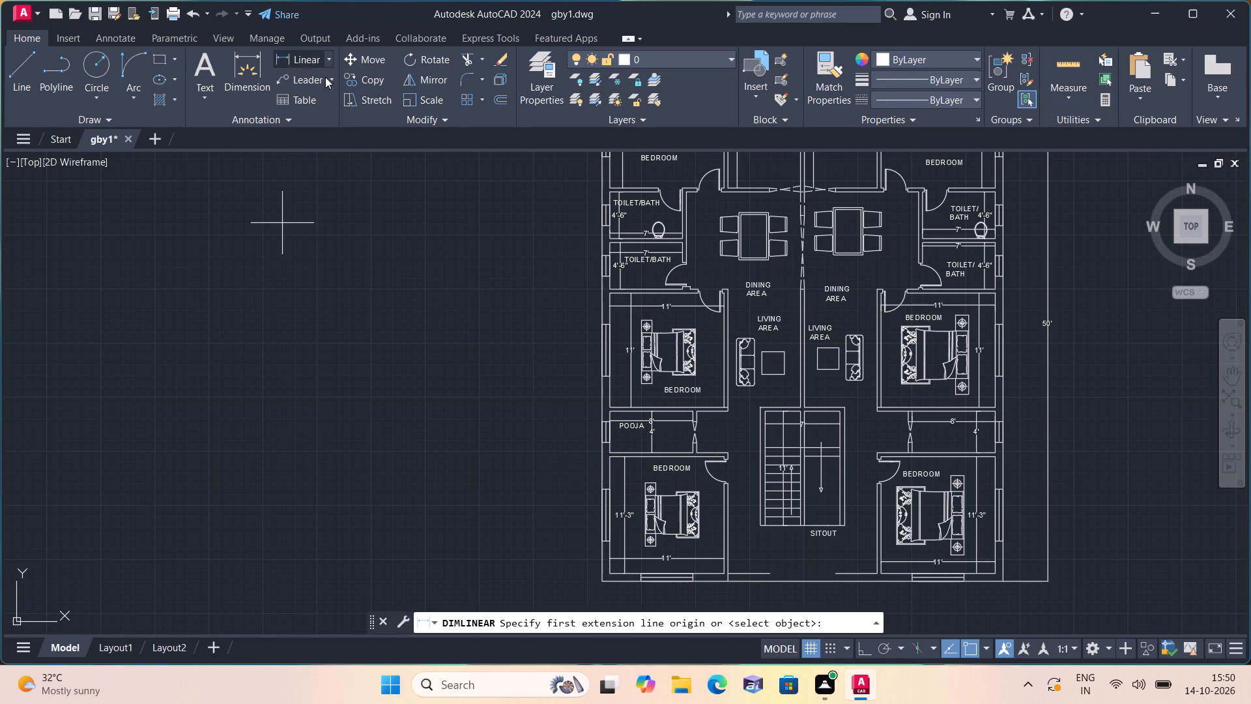
scroll(818, 429, up, 1)
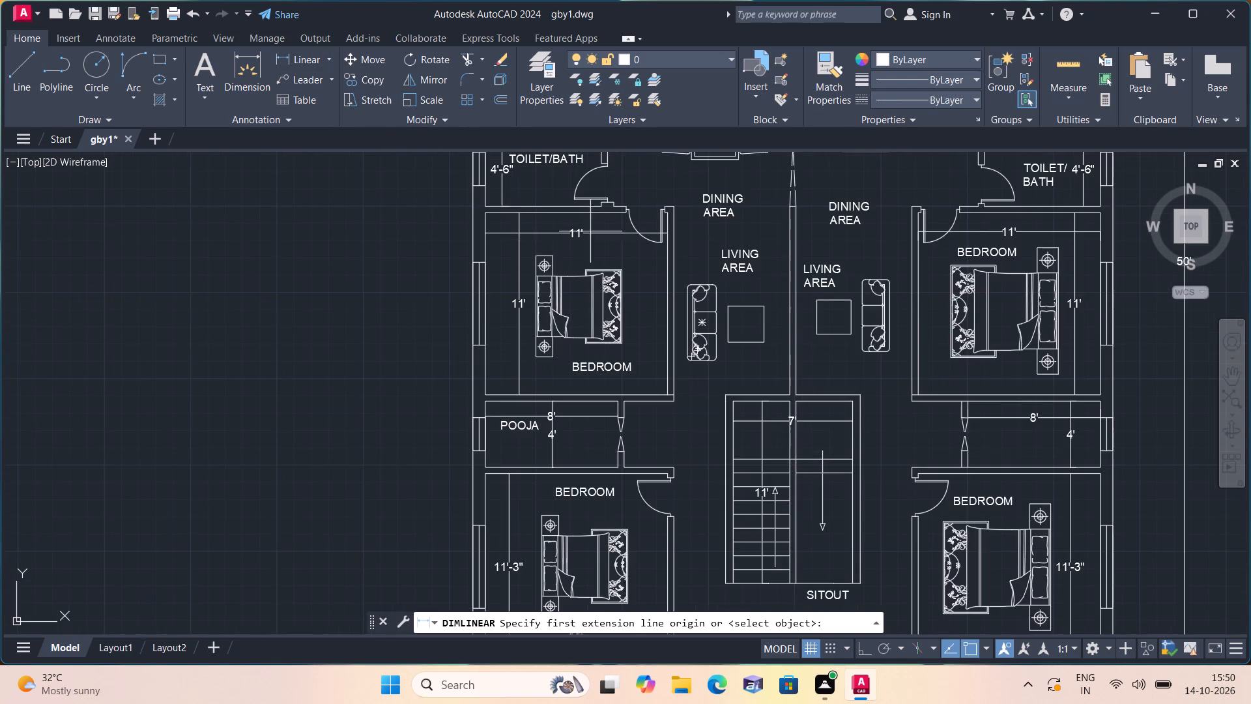
scroll(753, 208, up, 2)
scroll(601, 231, down, 3)
scroll(580, 214, up, 1)
middle_drag(580, 214, 586, 264)
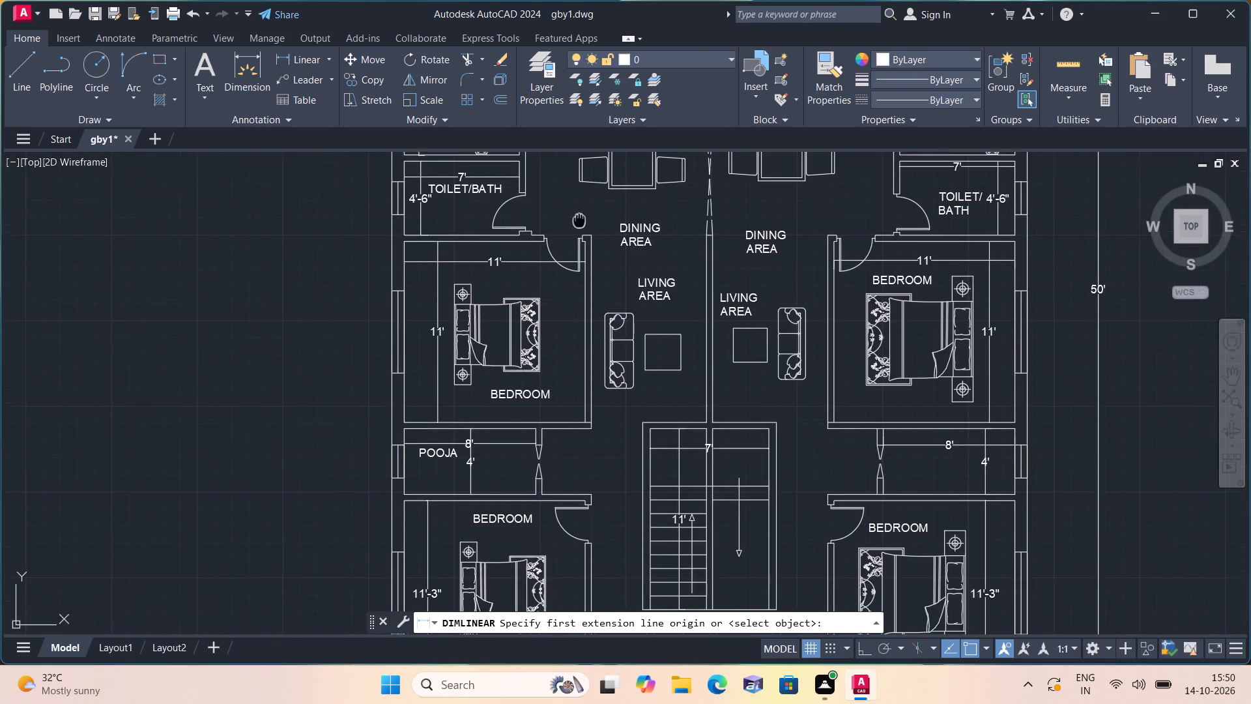
middle_drag(586, 264, 612, 400)
scroll(532, 284, up, 2)
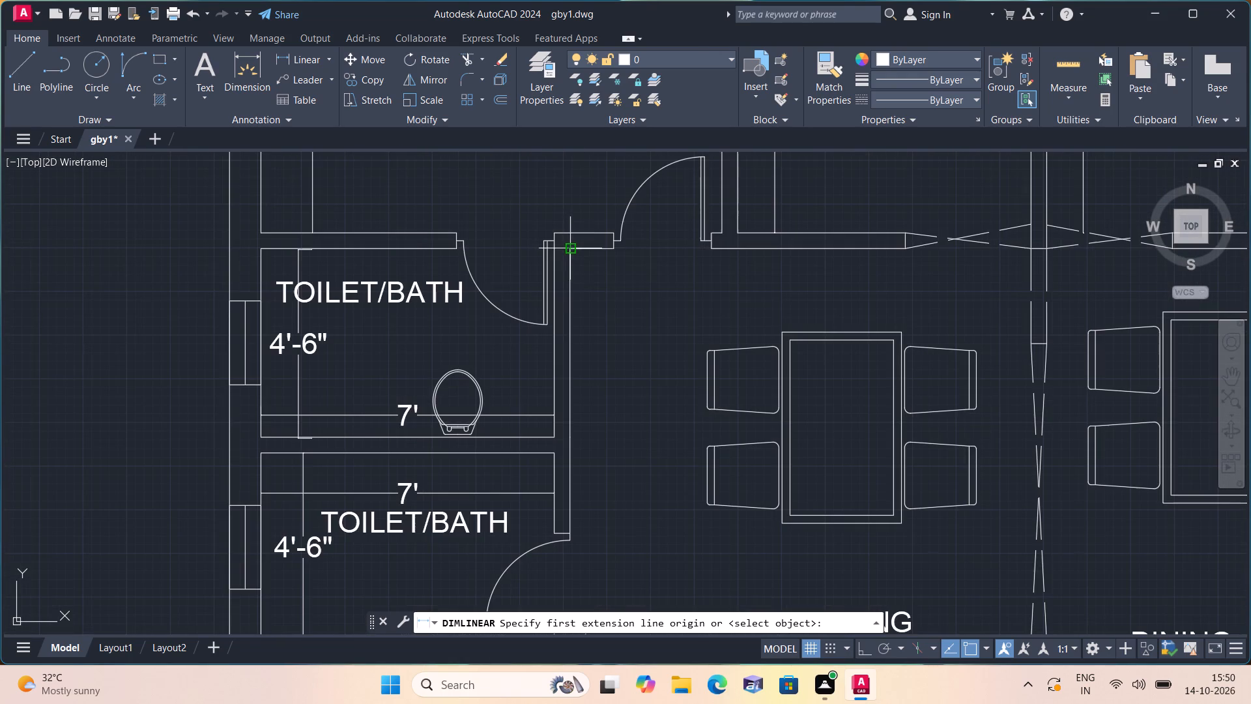
click(618, 250)
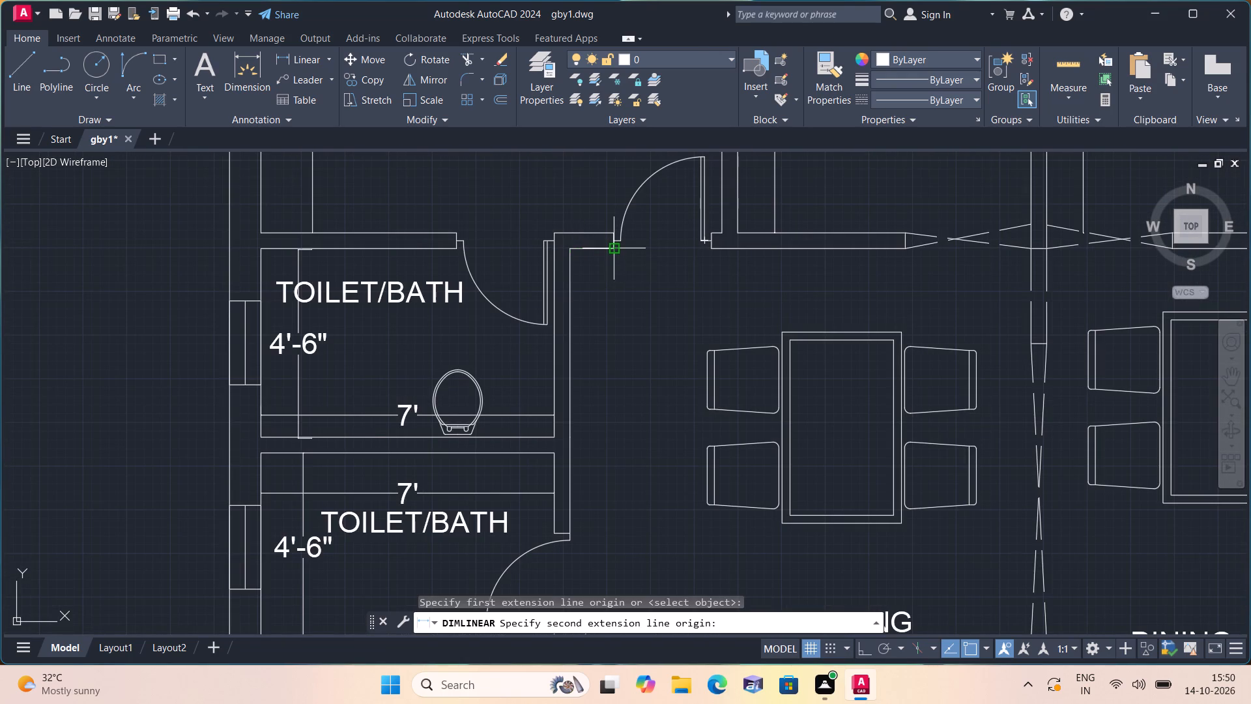
scroll(618, 297, down, 1)
middle_drag(609, 400, 616, 327)
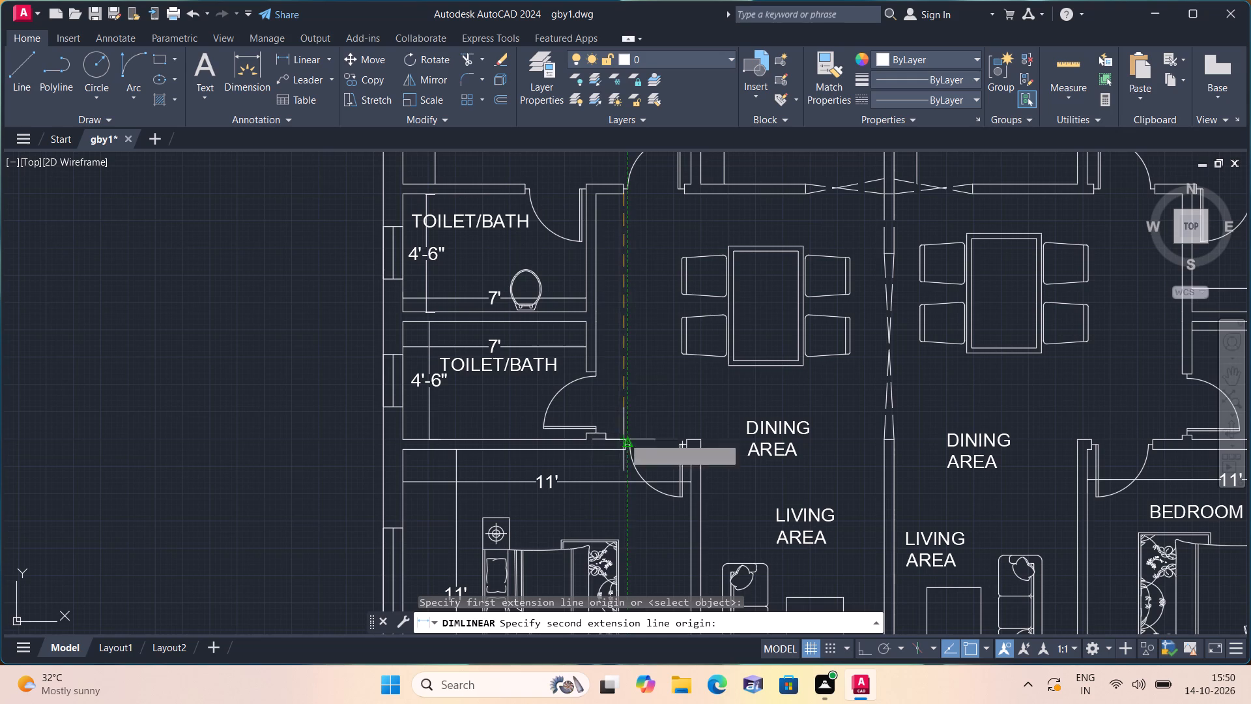
click(625, 439)
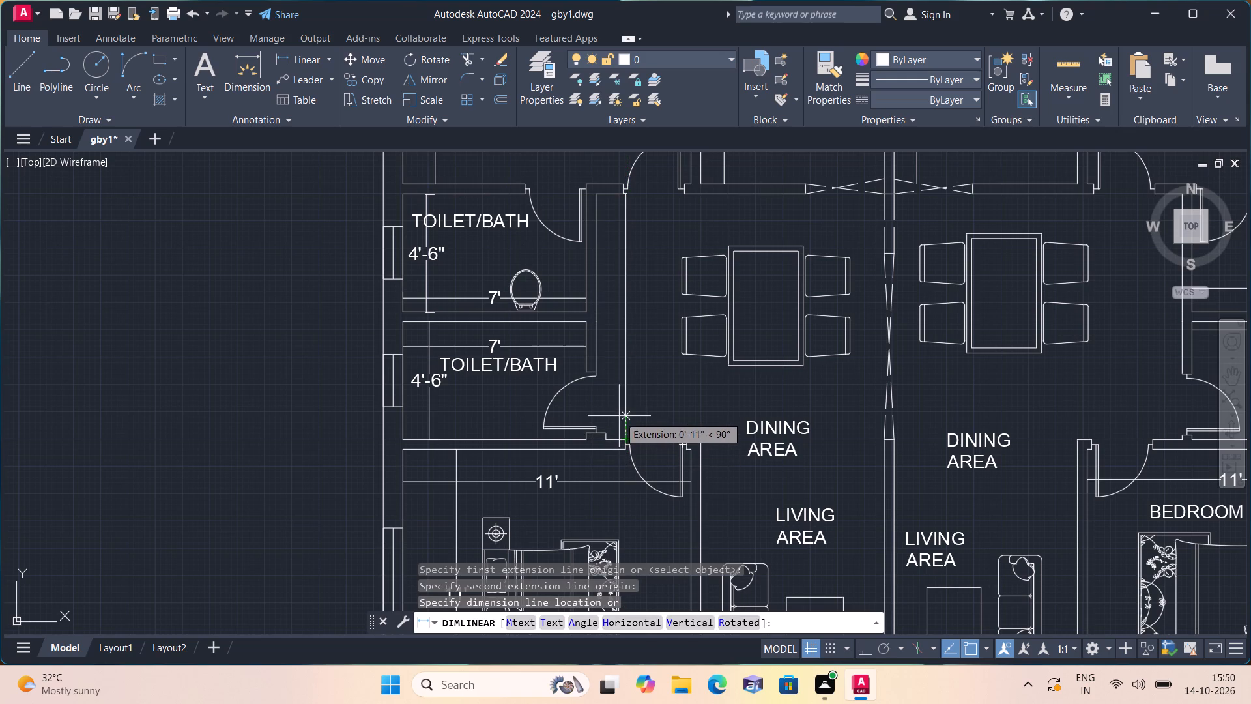
click(614, 415)
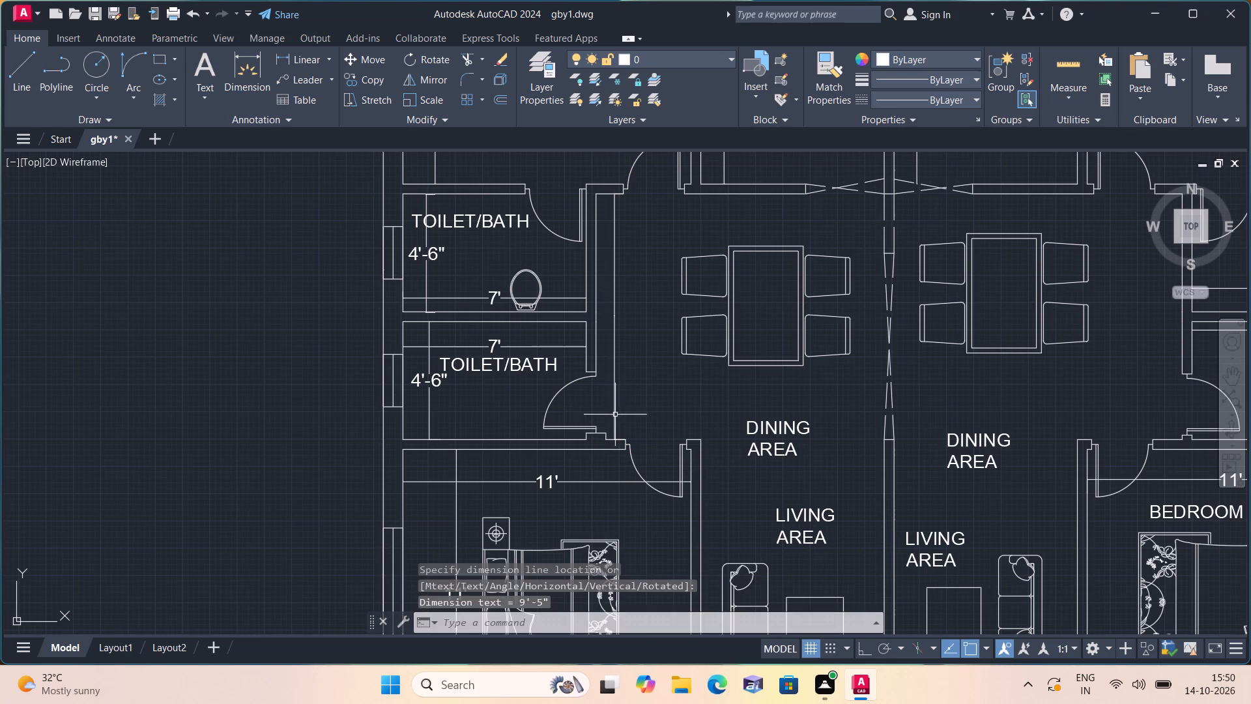
Add a matching vertical linear dimension in the eastern dining area, from the southern bedroom's north wall to the wall stub by the northern bedroom door.
click(298, 59)
scroll(520, 277, down, 1)
middle_drag(658, 276, 621, 312)
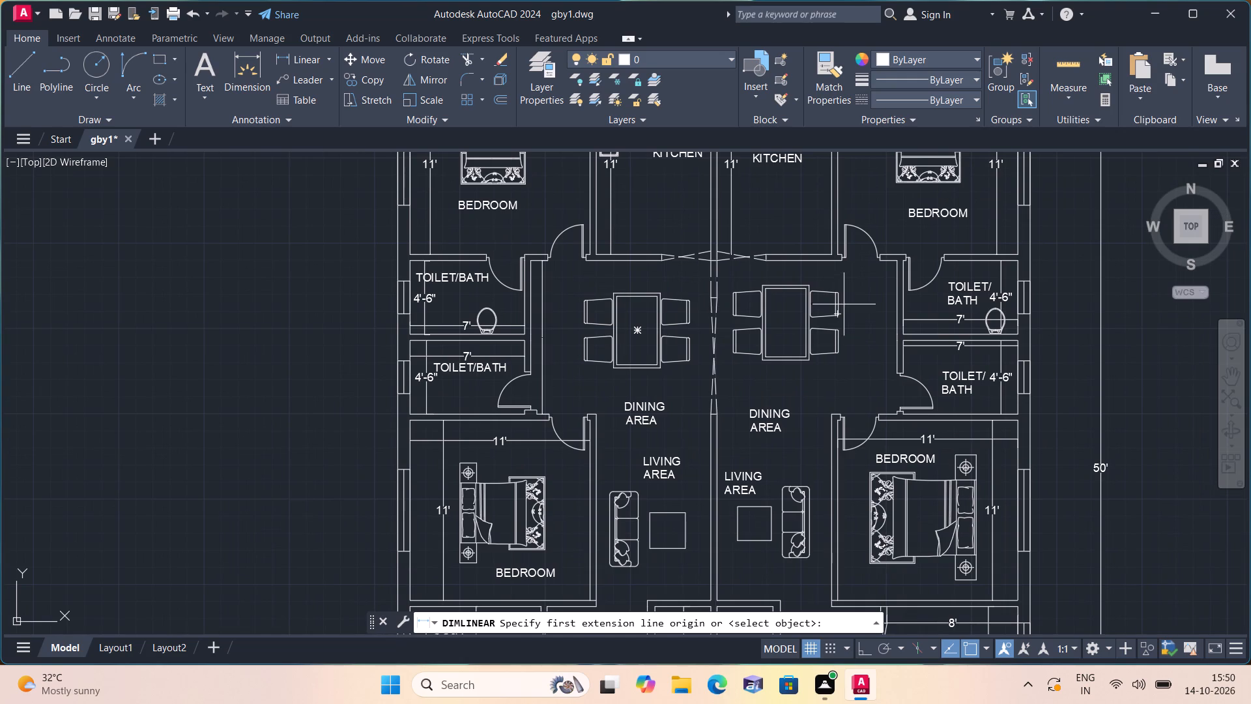
click(884, 413)
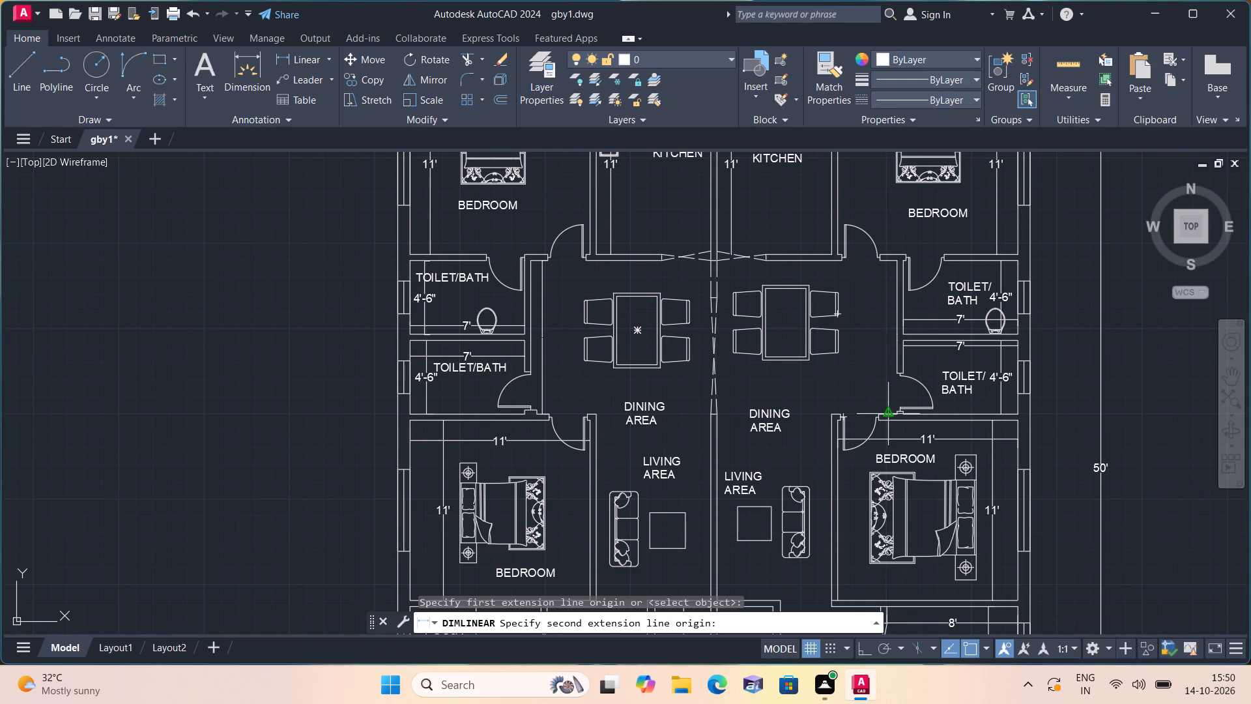
scroll(866, 273, up, 2)
click(917, 244)
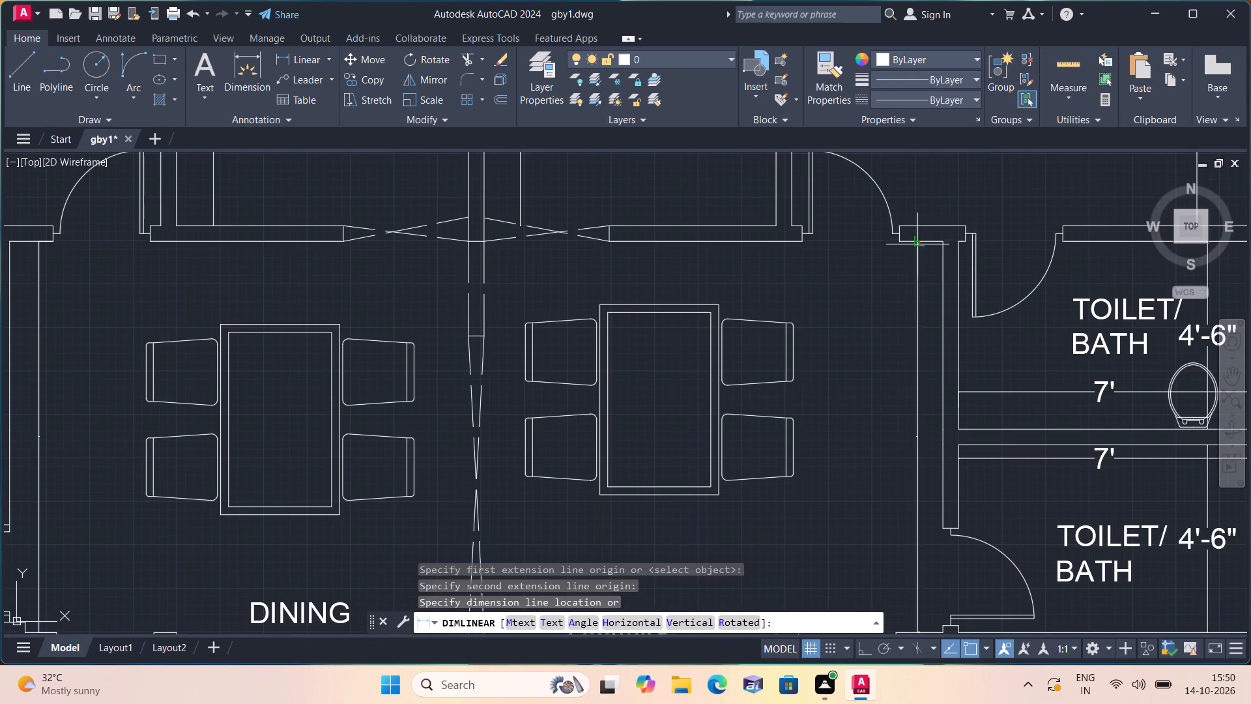
click(919, 264)
Set the text height of both new vertical dining-area dimensions to 6".
scroll(935, 314, up, 1)
click(932, 321)
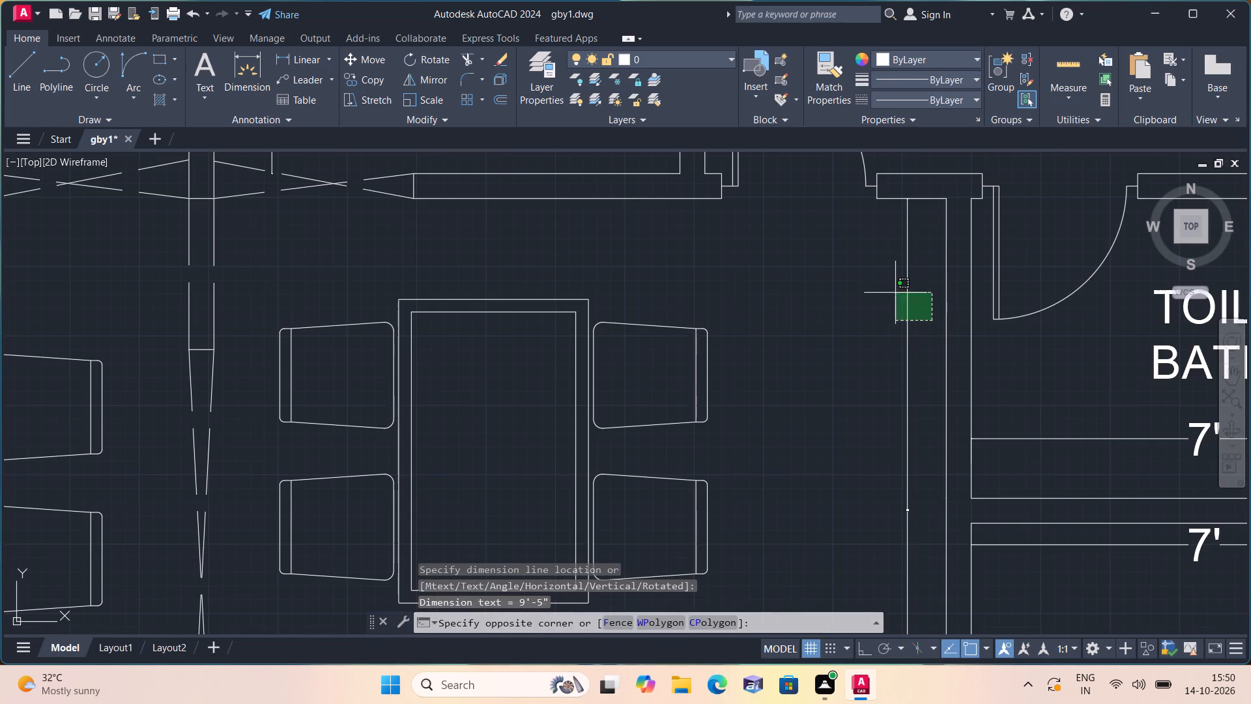
click(862, 274)
scroll(862, 274, down, 2)
scroll(333, 377, up, 2)
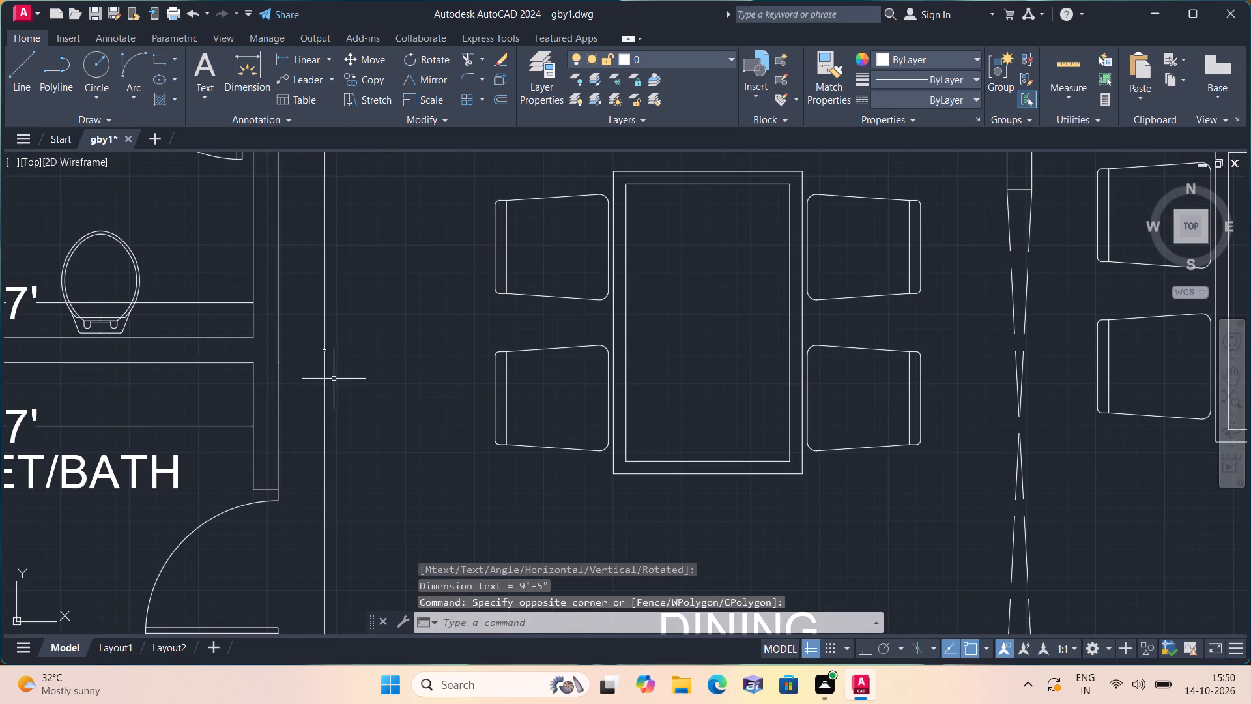
click(336, 379)
click(319, 358)
right_click(439, 358)
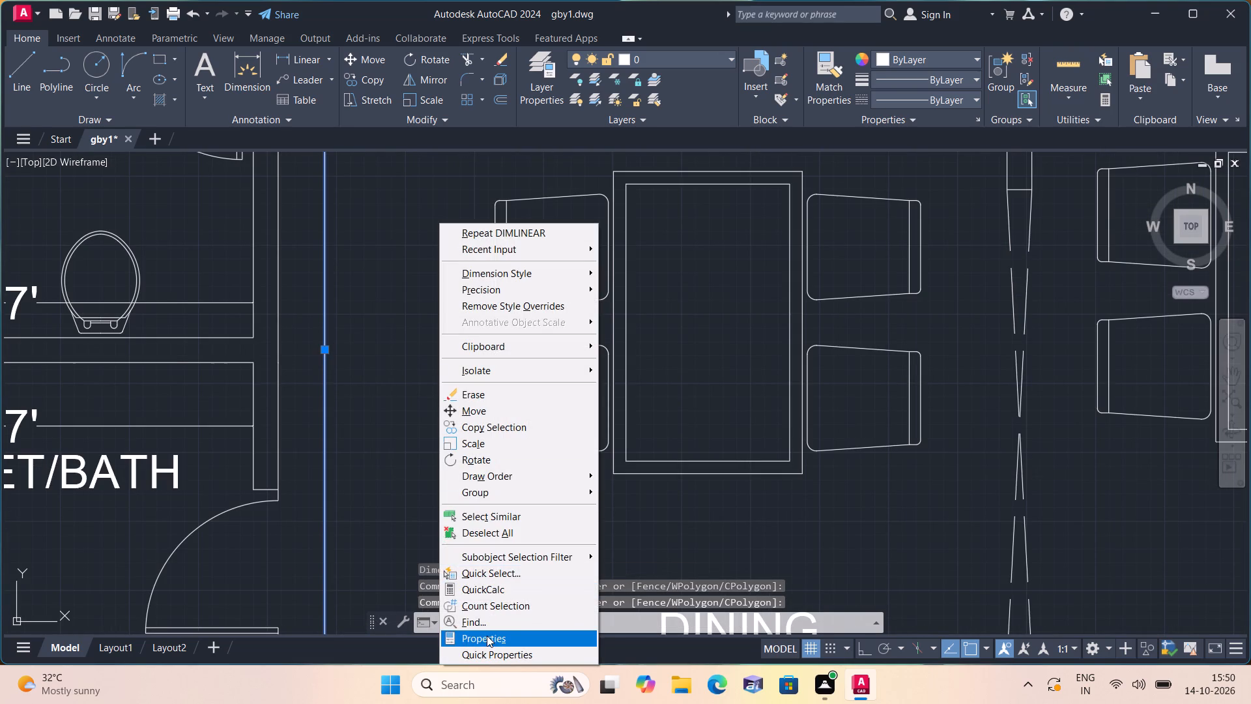
click(487, 635)
scroll(136, 358, down, 4)
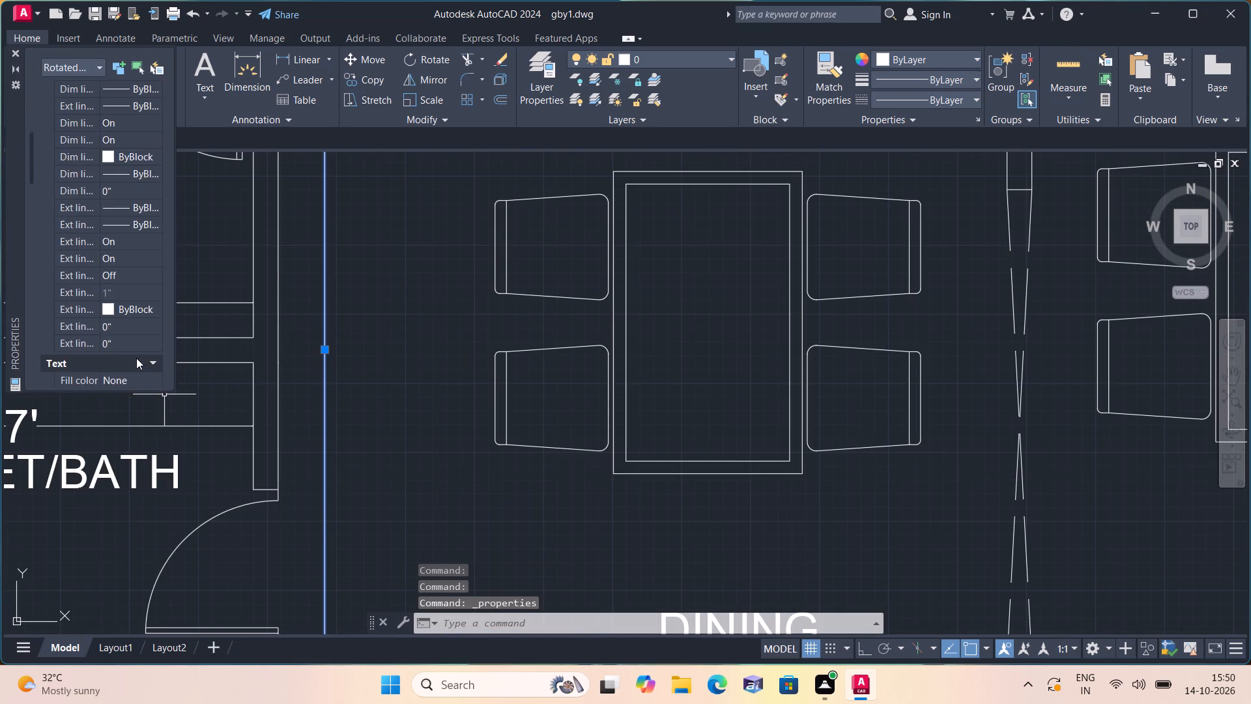
scroll(136, 358, down, 1)
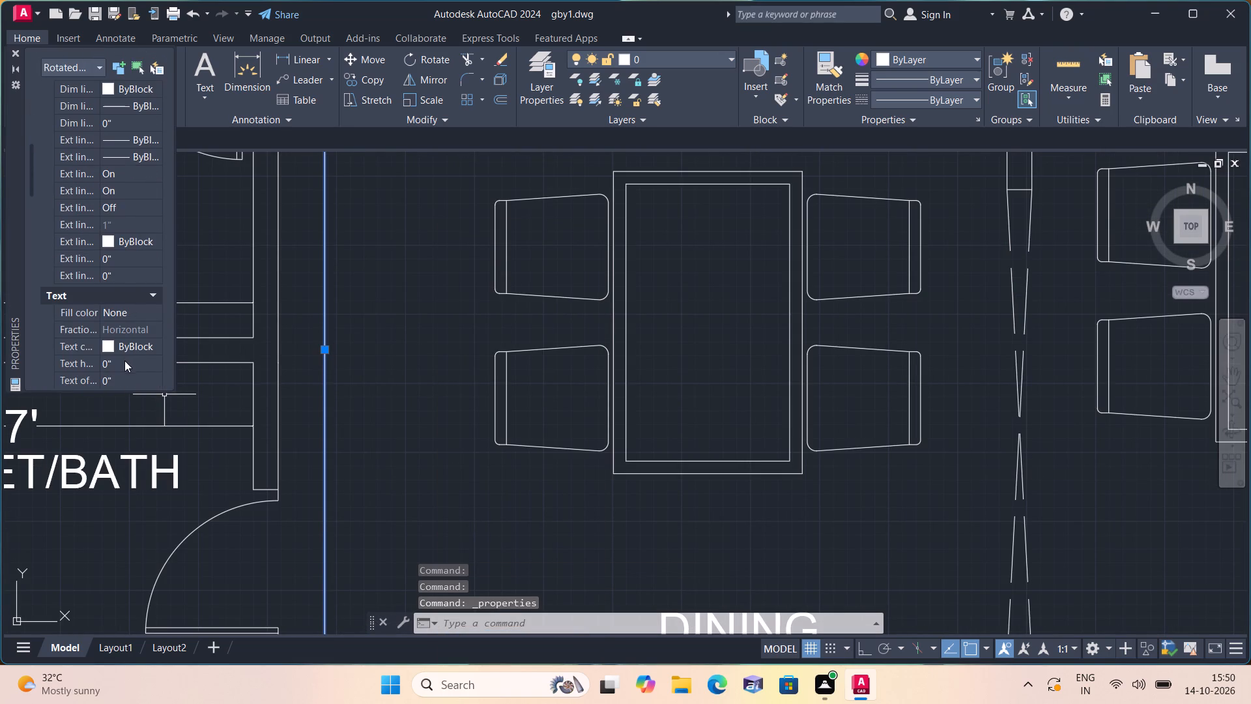
click(124, 360)
key(BackSpace)
text(6")
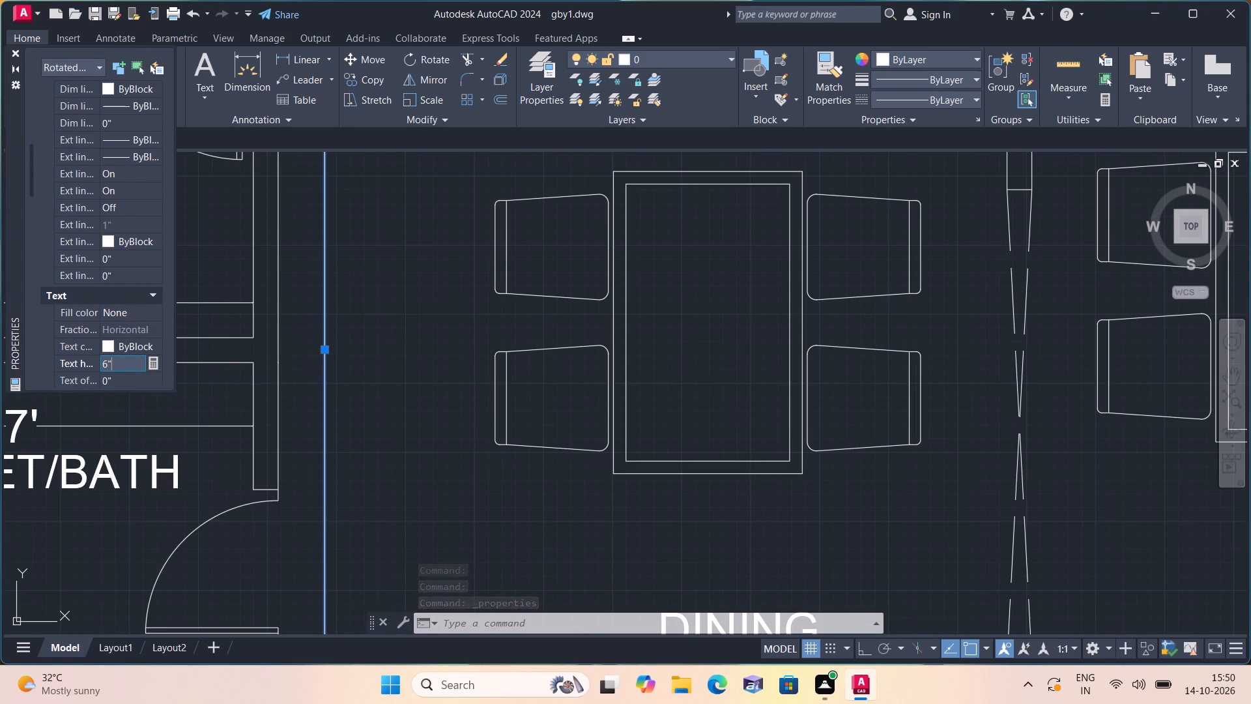
drag(459, 254, 452, 256)
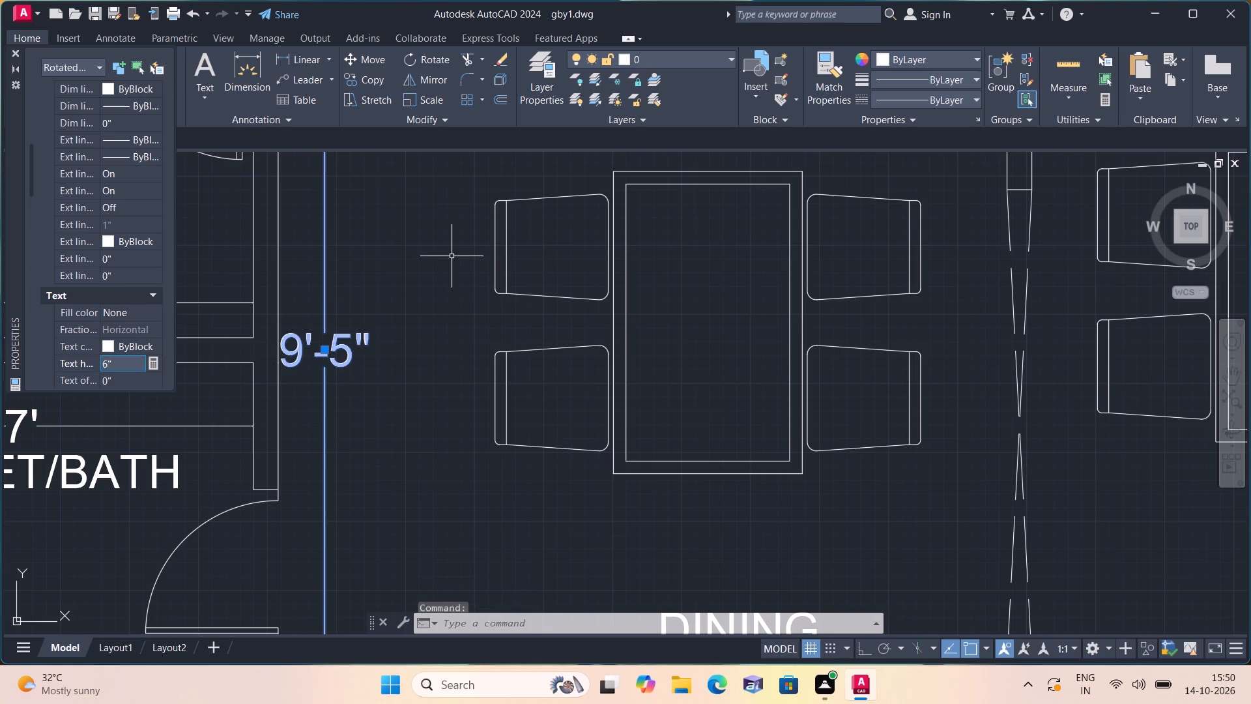
click(10, 50)
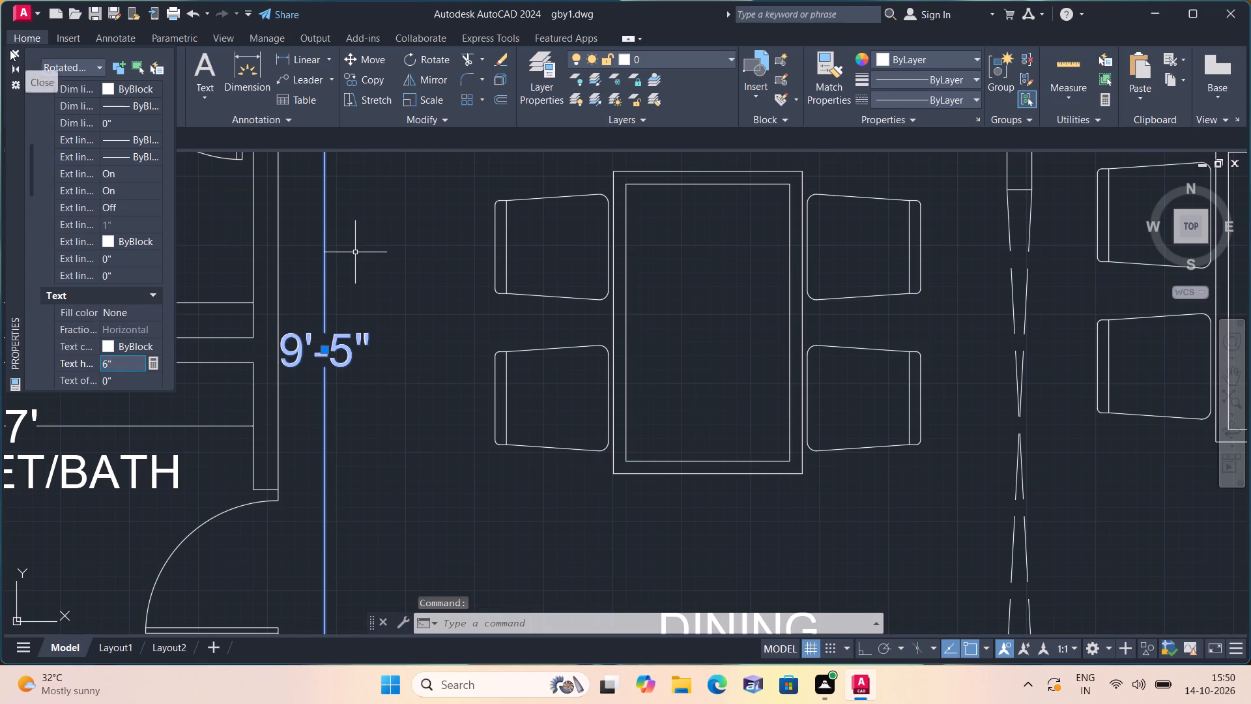
key(Escape)
Add a horizontal linear dimension across the western dining area, from the toilet's east wall to the central partition, just north of the table.
scroll(194, 196, down, 2)
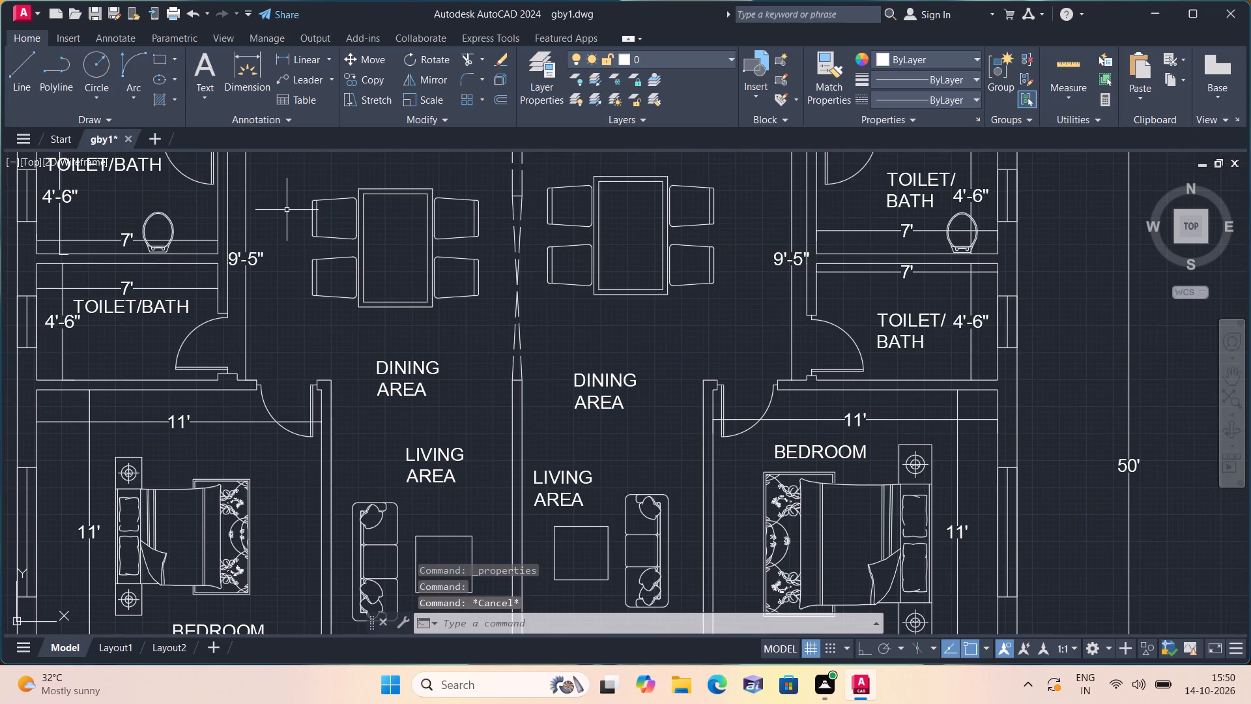
scroll(281, 228, up, 1)
middle_drag(270, 250, 280, 211)
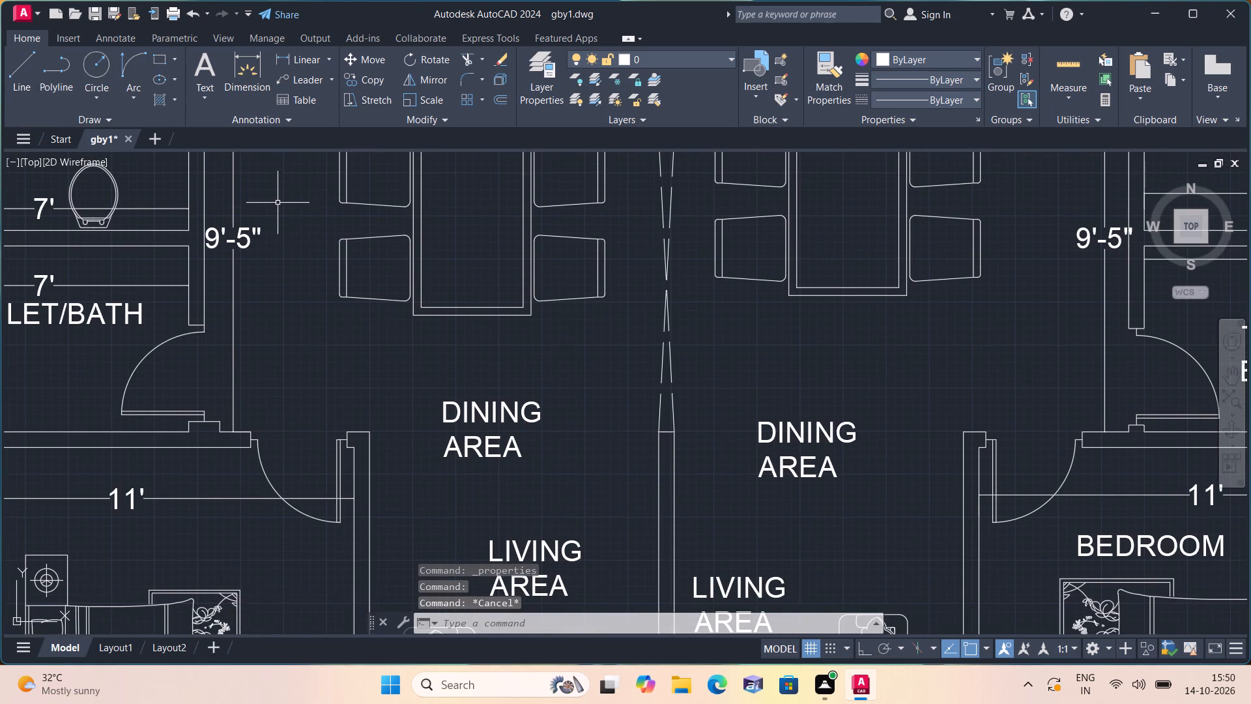
scroll(278, 198, down, 1)
scroll(278, 198, up, 1)
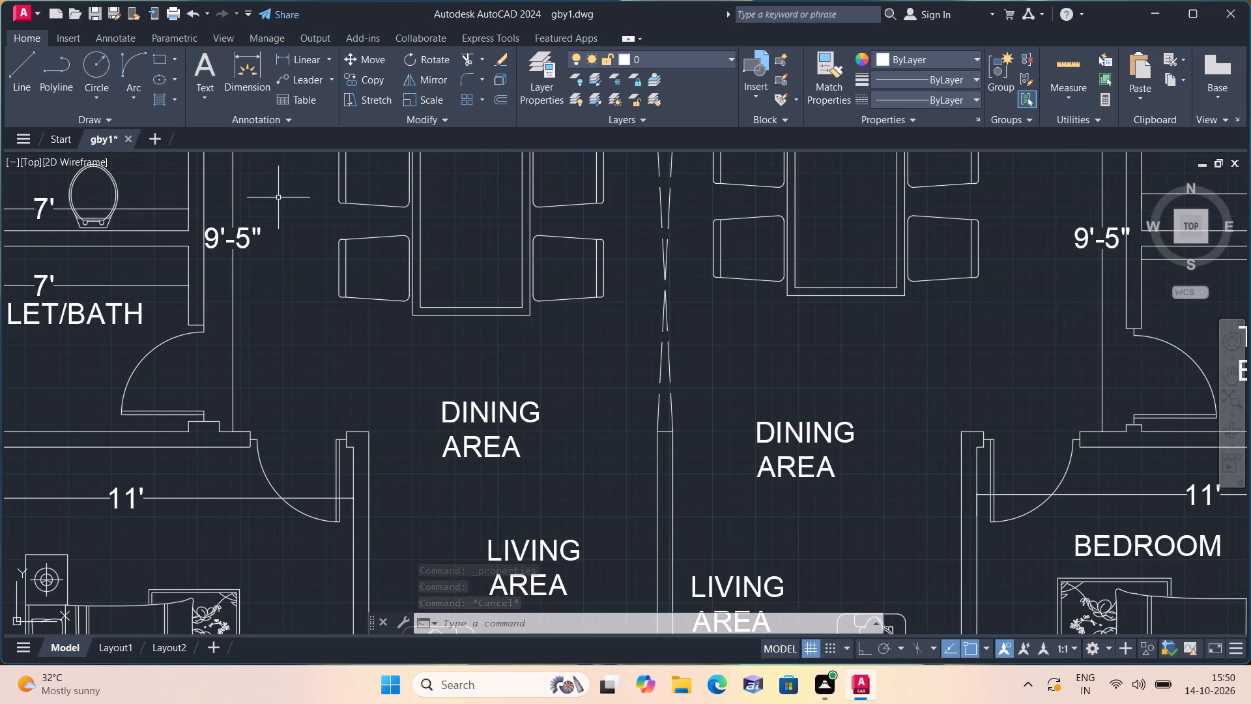
scroll(278, 198, down, 1)
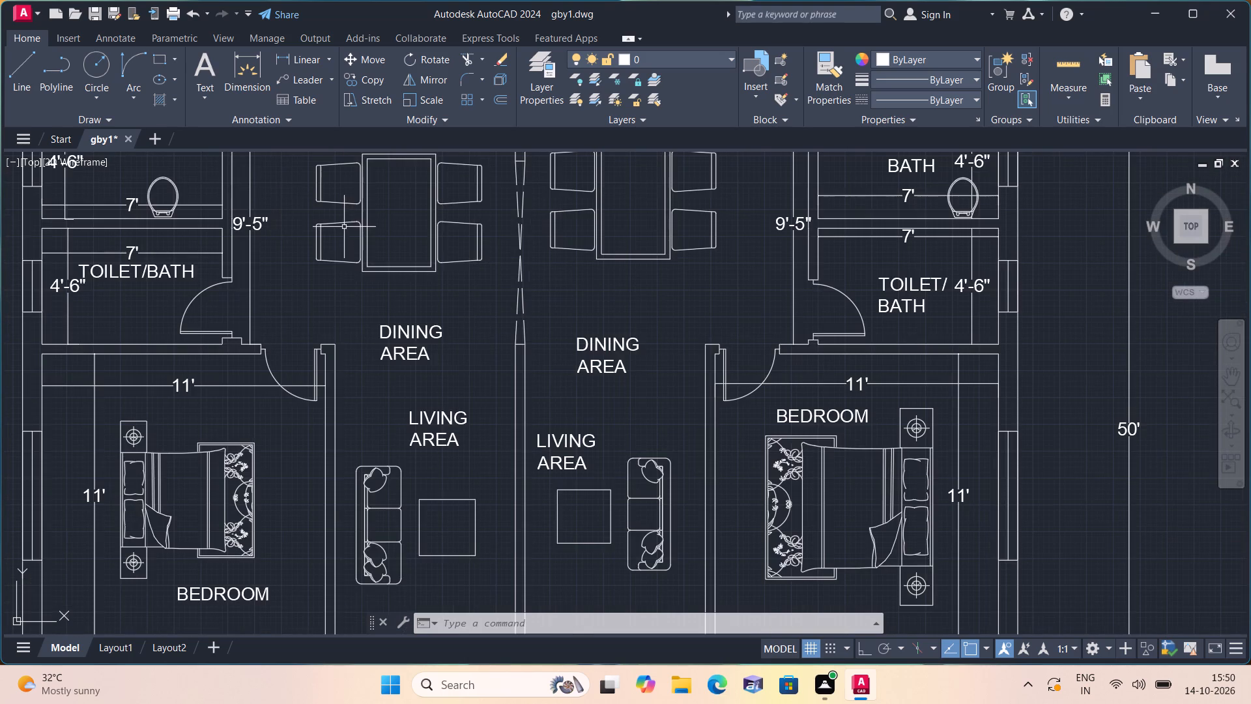
middle_drag(345, 234, 390, 330)
click(305, 60)
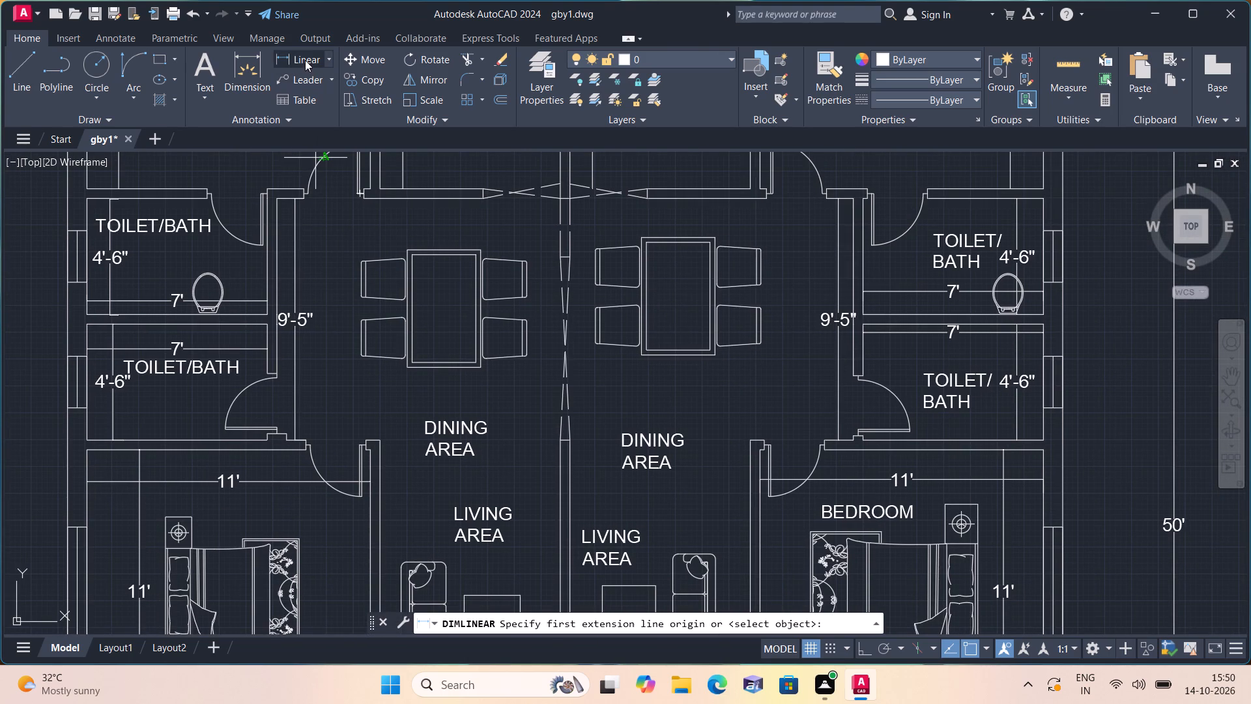
click(281, 229)
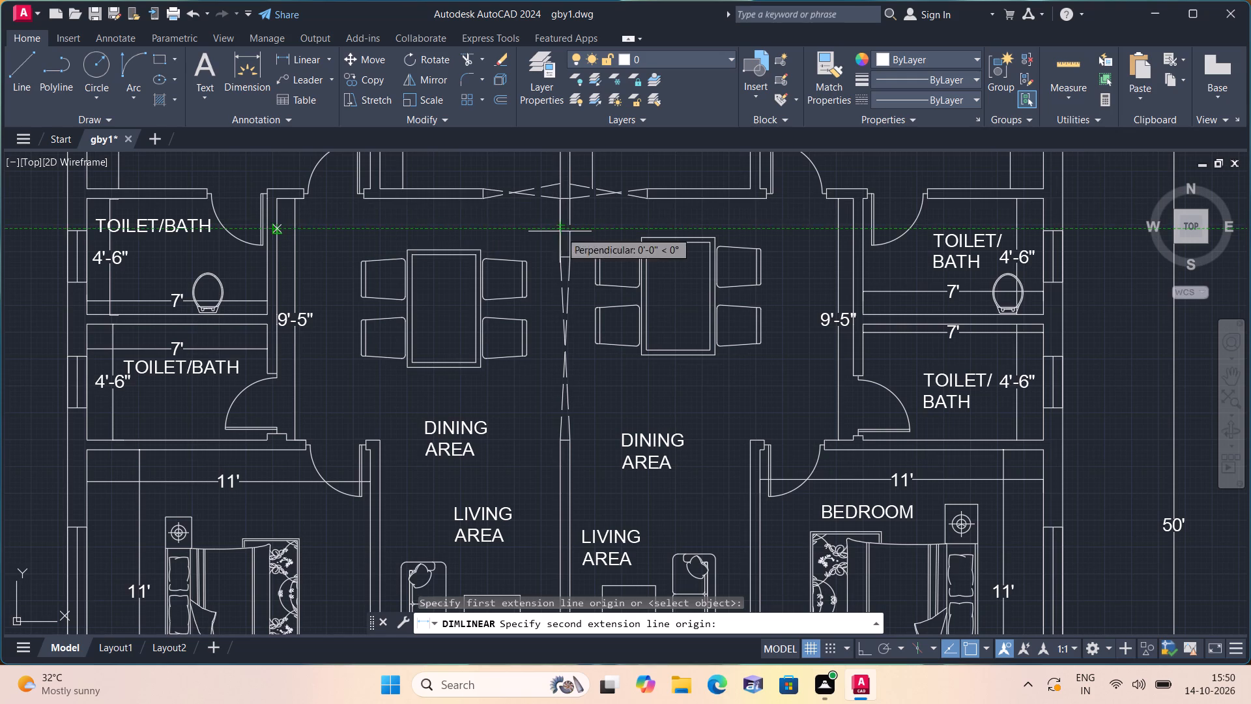
click(562, 231)
click(542, 236)
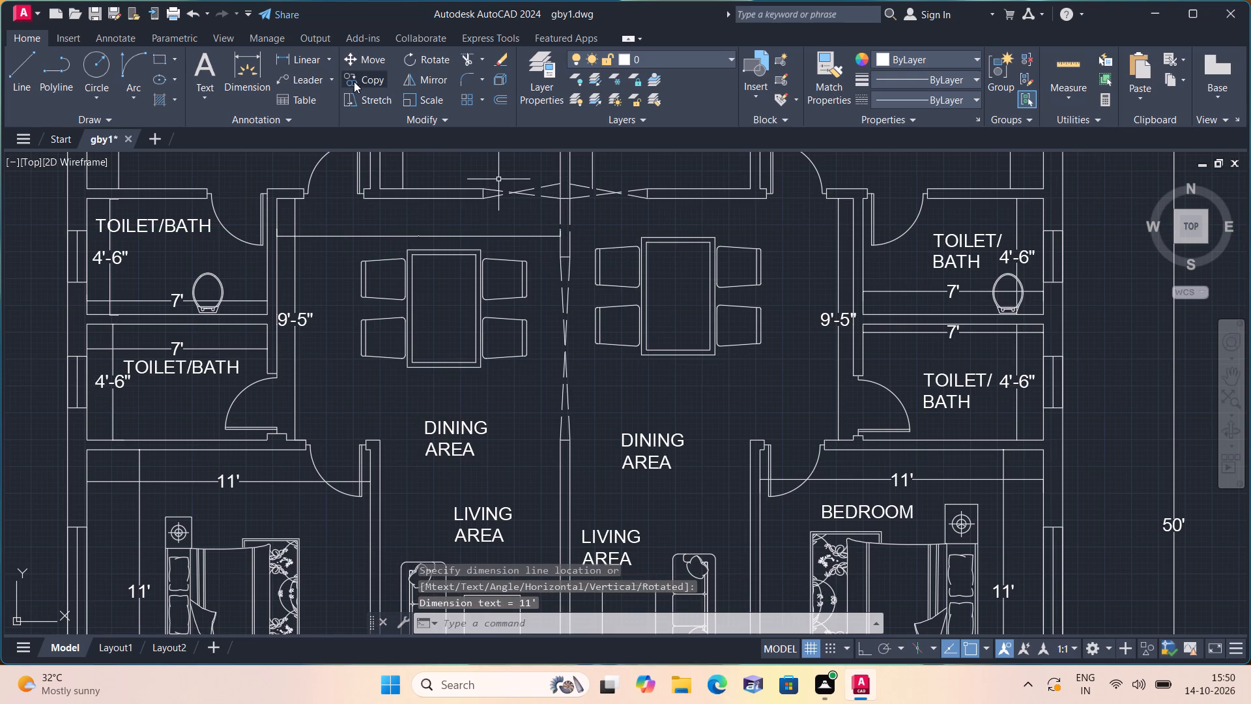
Add a horizontal linear dimension across the eastern dining area, from the central partition to the toilet's west wall, just north of the table.
click(304, 59)
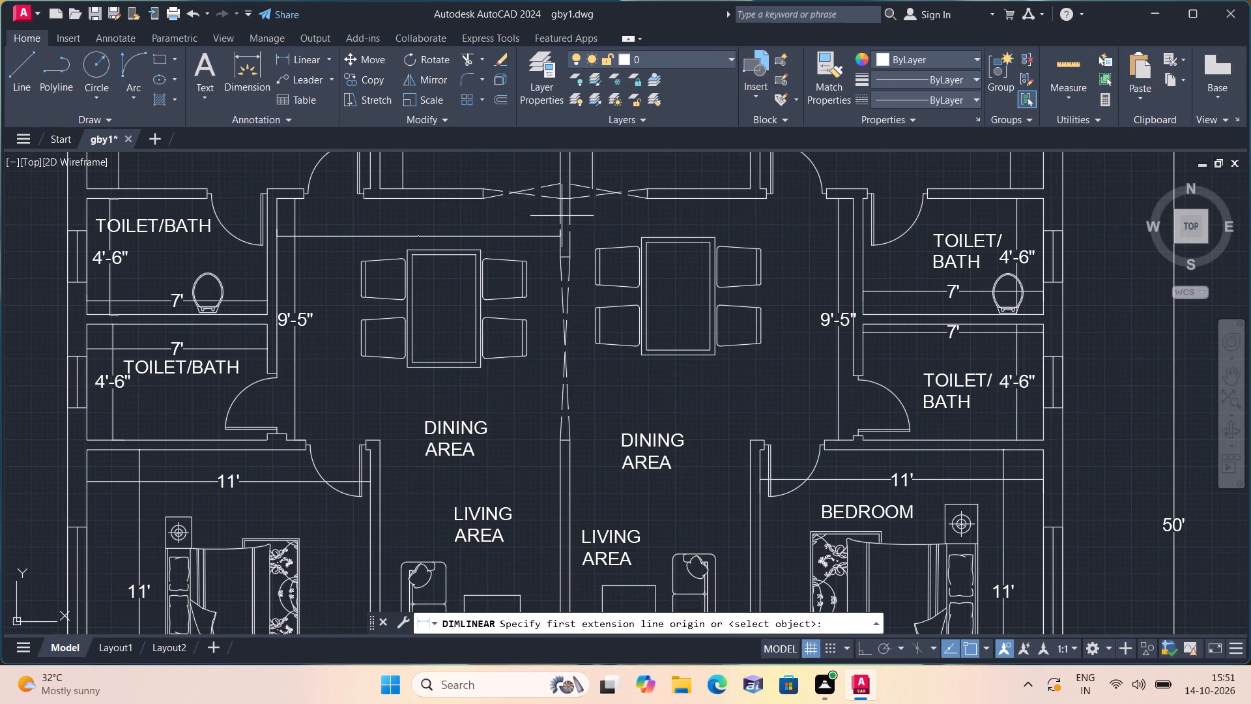
click(575, 232)
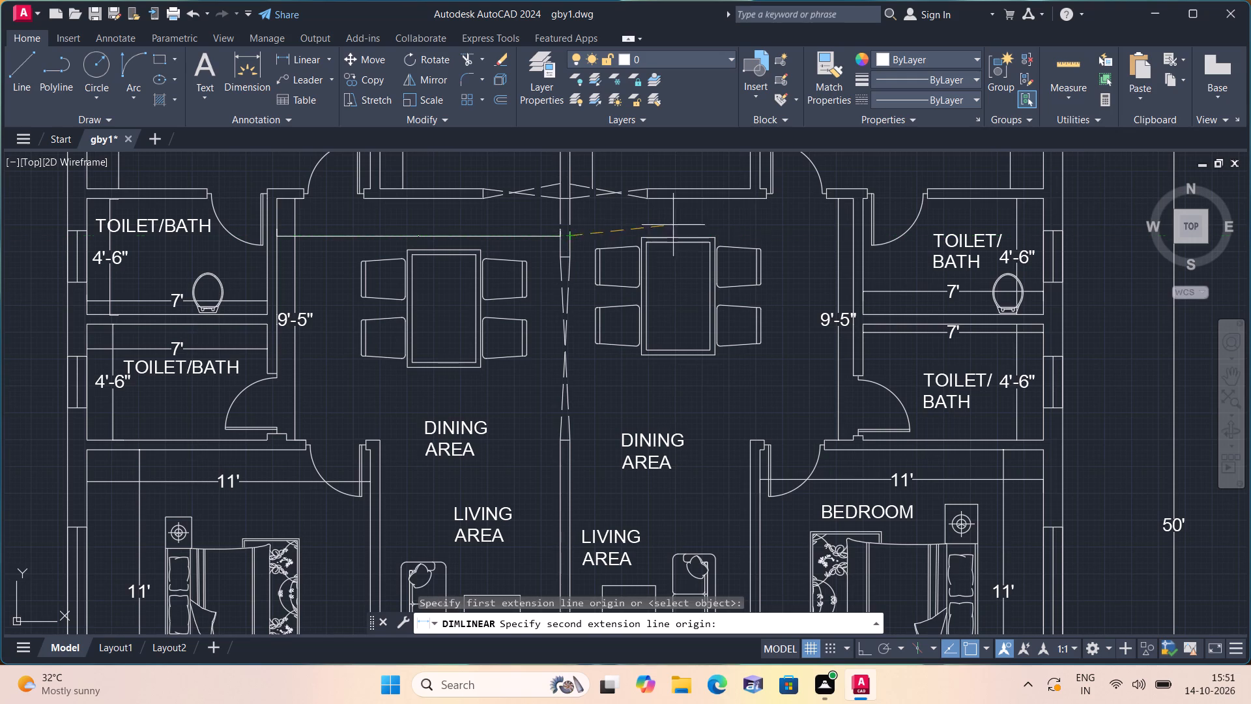
scroll(870, 224, up, 1)
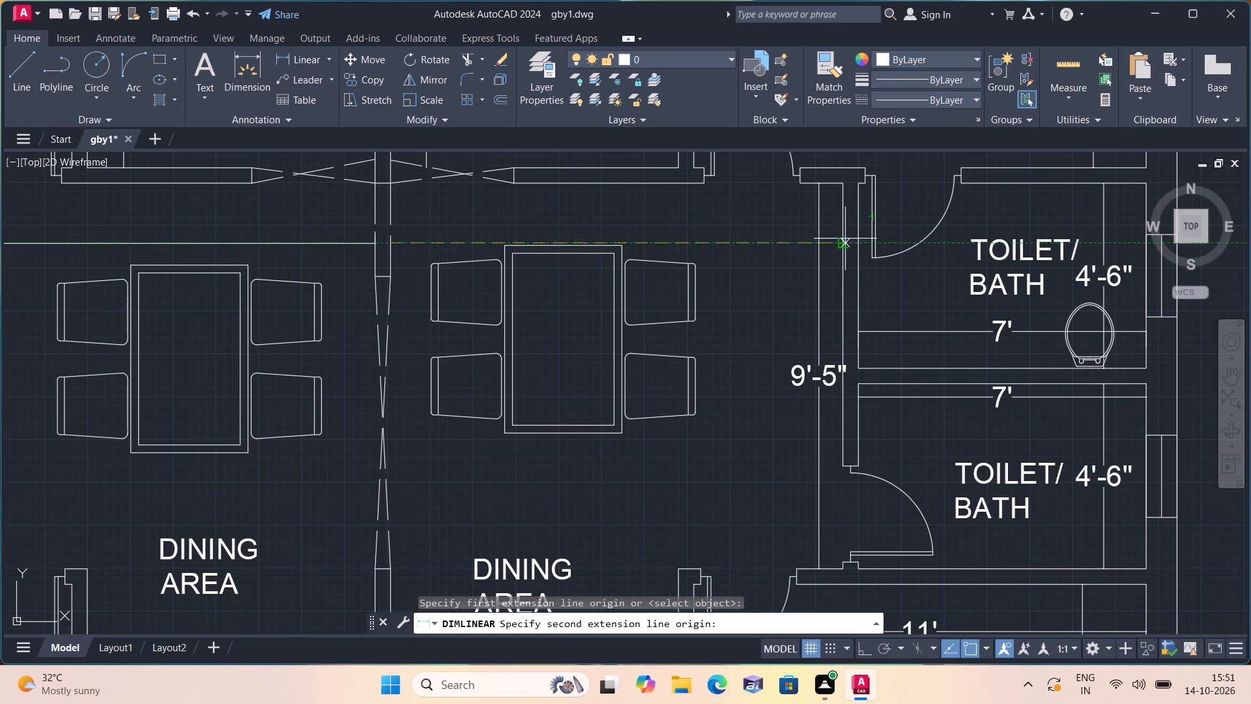
click(845, 233)
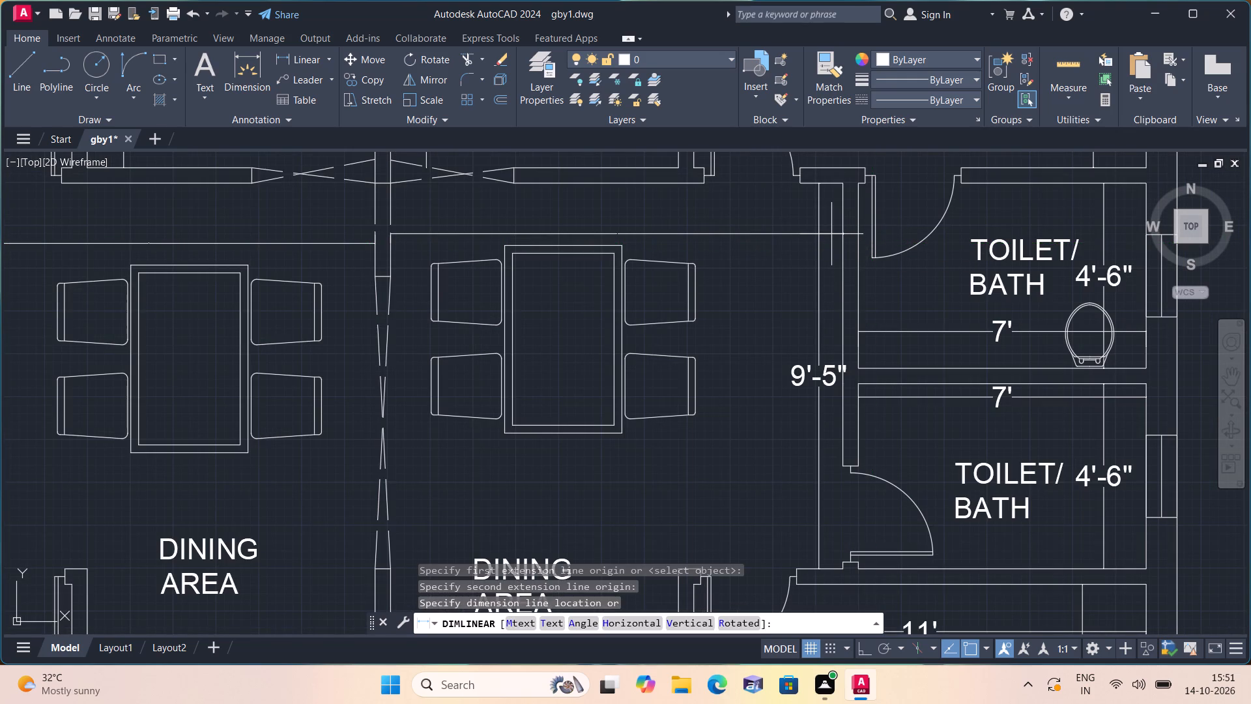
click(831, 234)
Set the text height of both new horizontal dining-area dimensions to 6".
scroll(790, 256, up, 1)
click(790, 254)
click(740, 204)
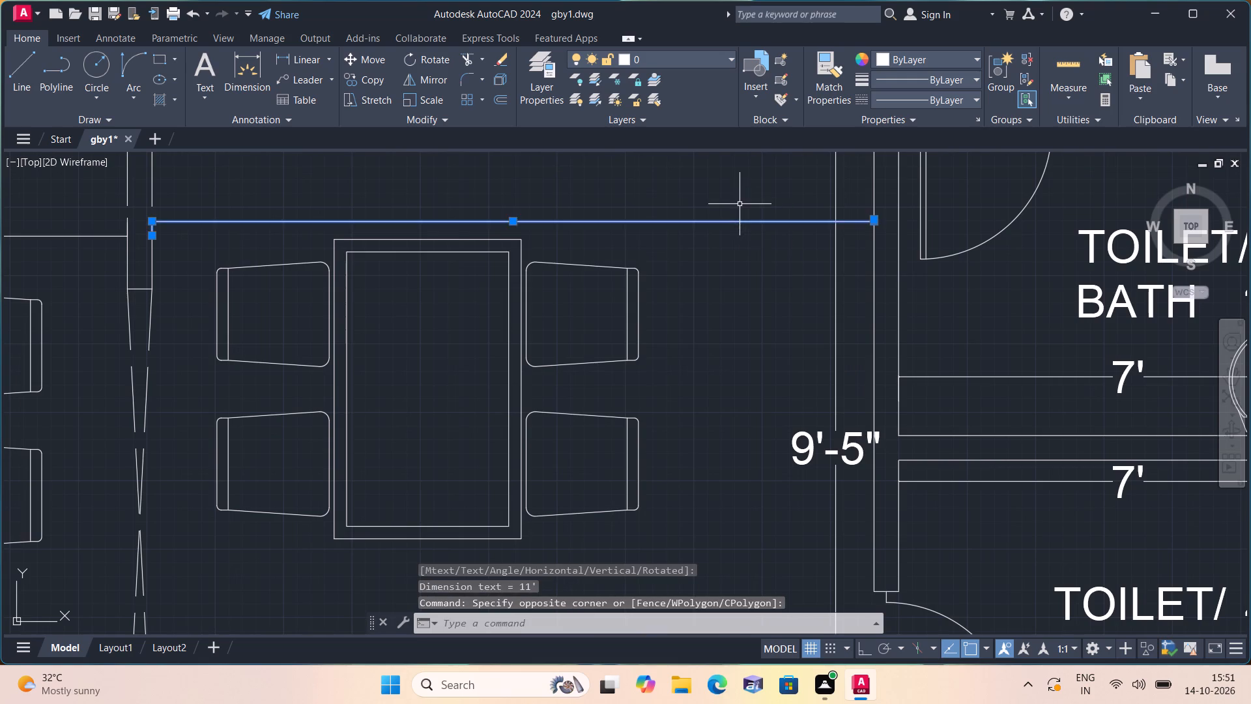
scroll(740, 204, down, 2)
scroll(334, 232, up, 2)
click(335, 231)
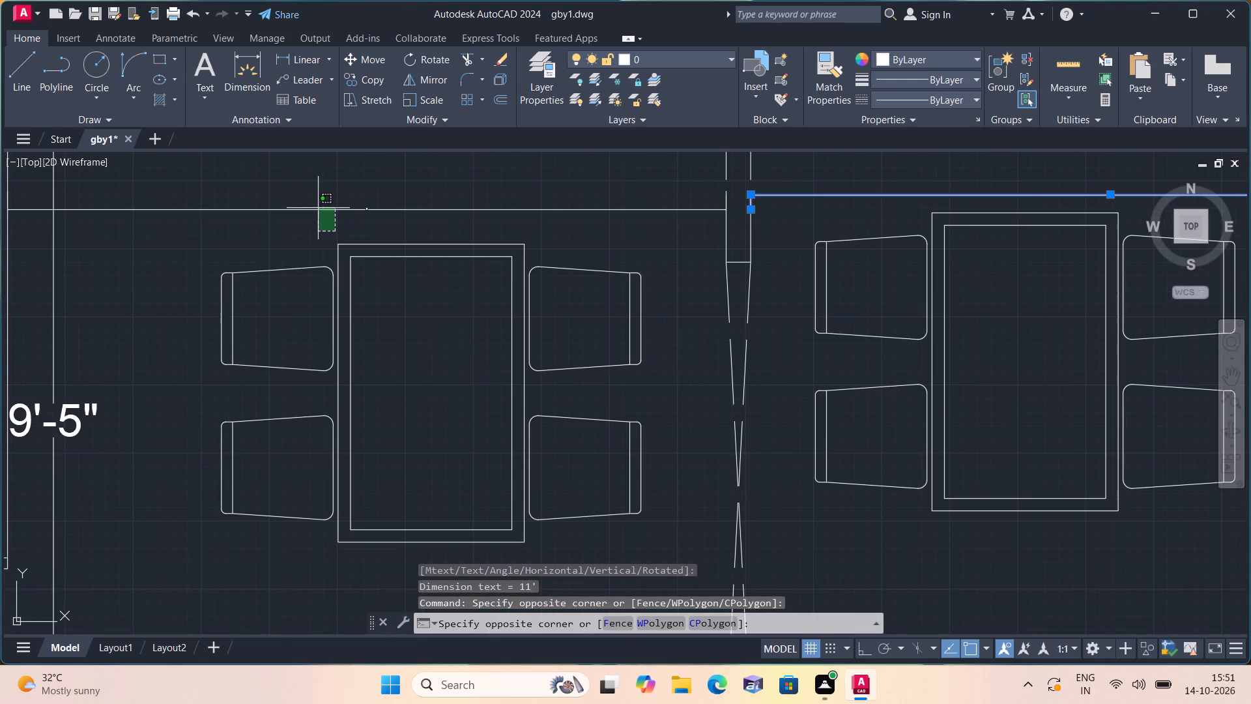
click(306, 184)
right_click(306, 184)
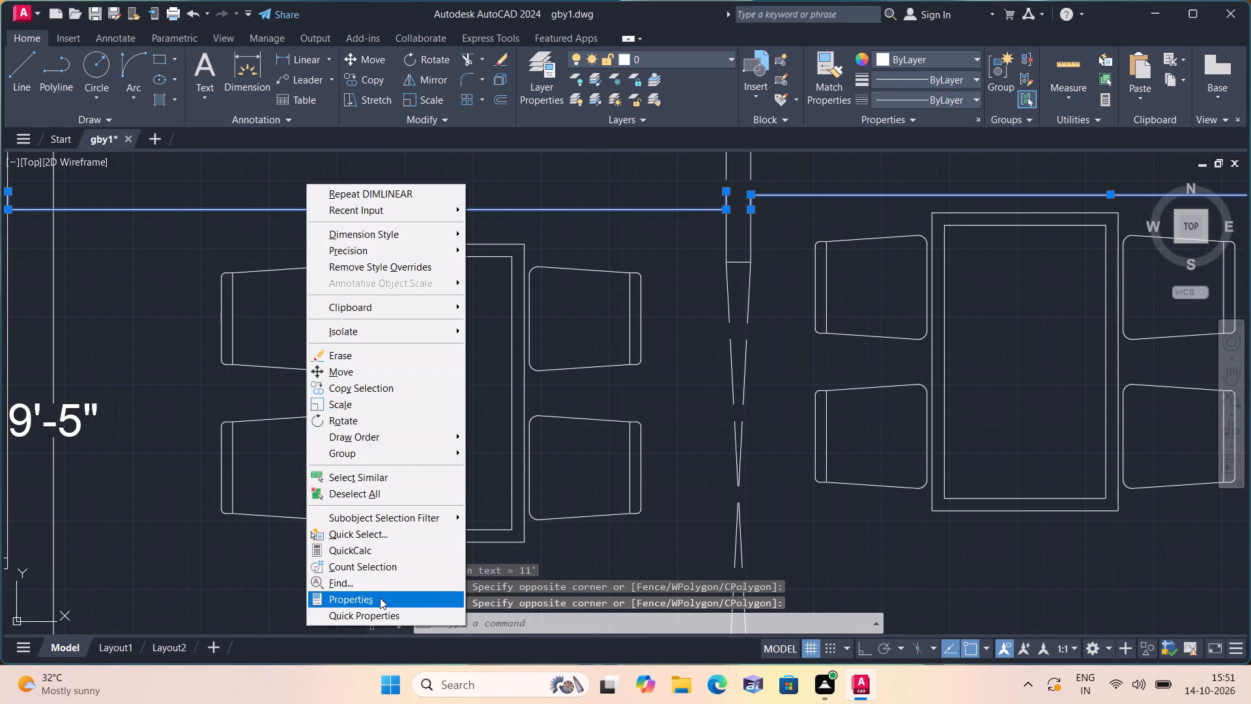
click(381, 599)
scroll(109, 353, down, 4)
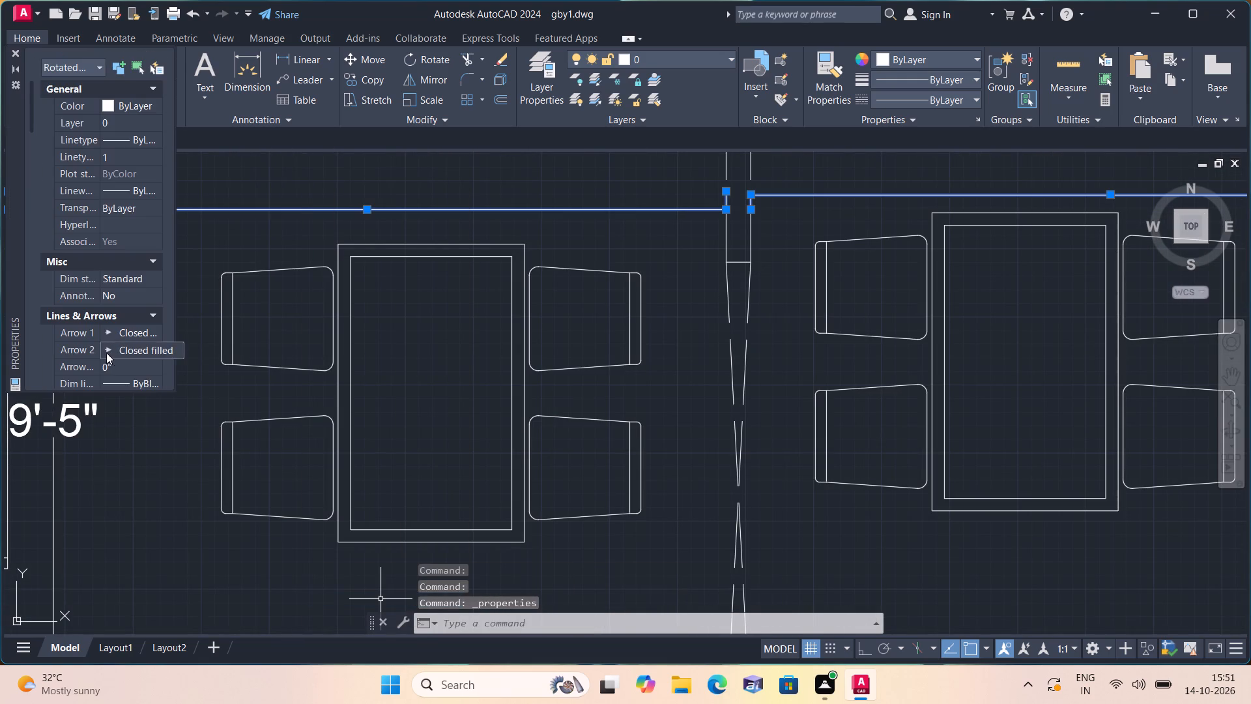
scroll(89, 306, down, 5)
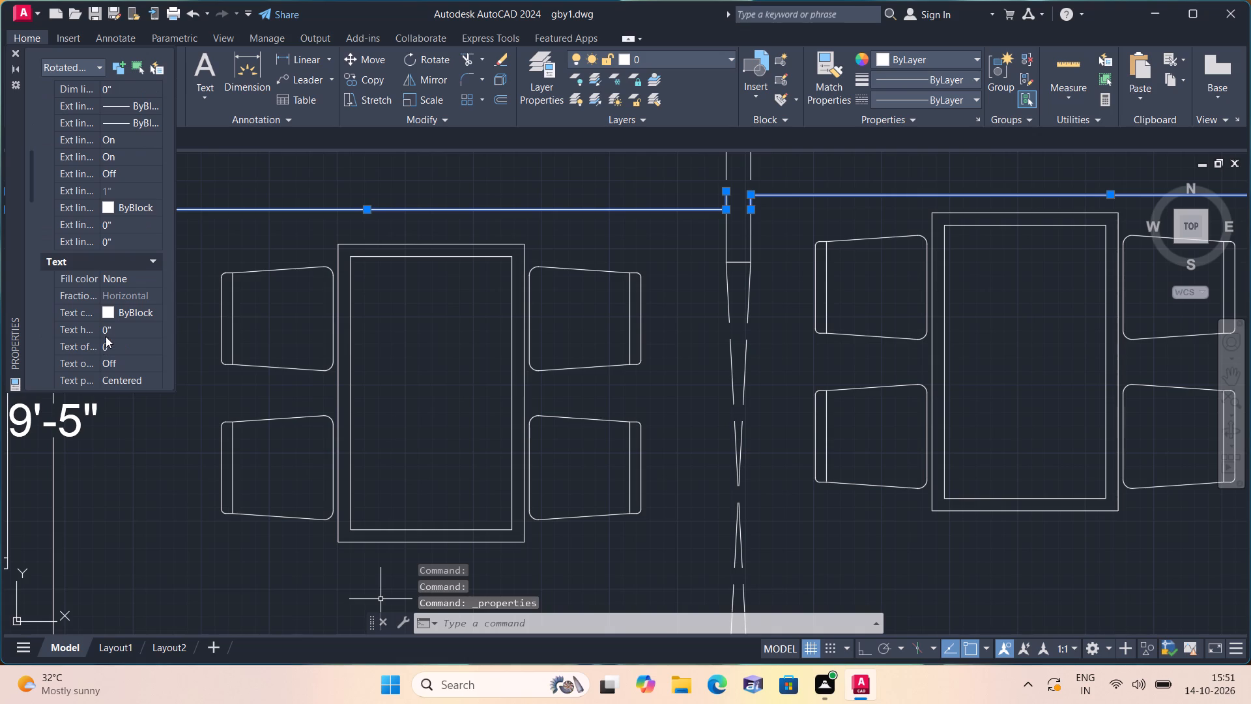
click(106, 329)
key(BackSpace)
text(6")
click(220, 183)
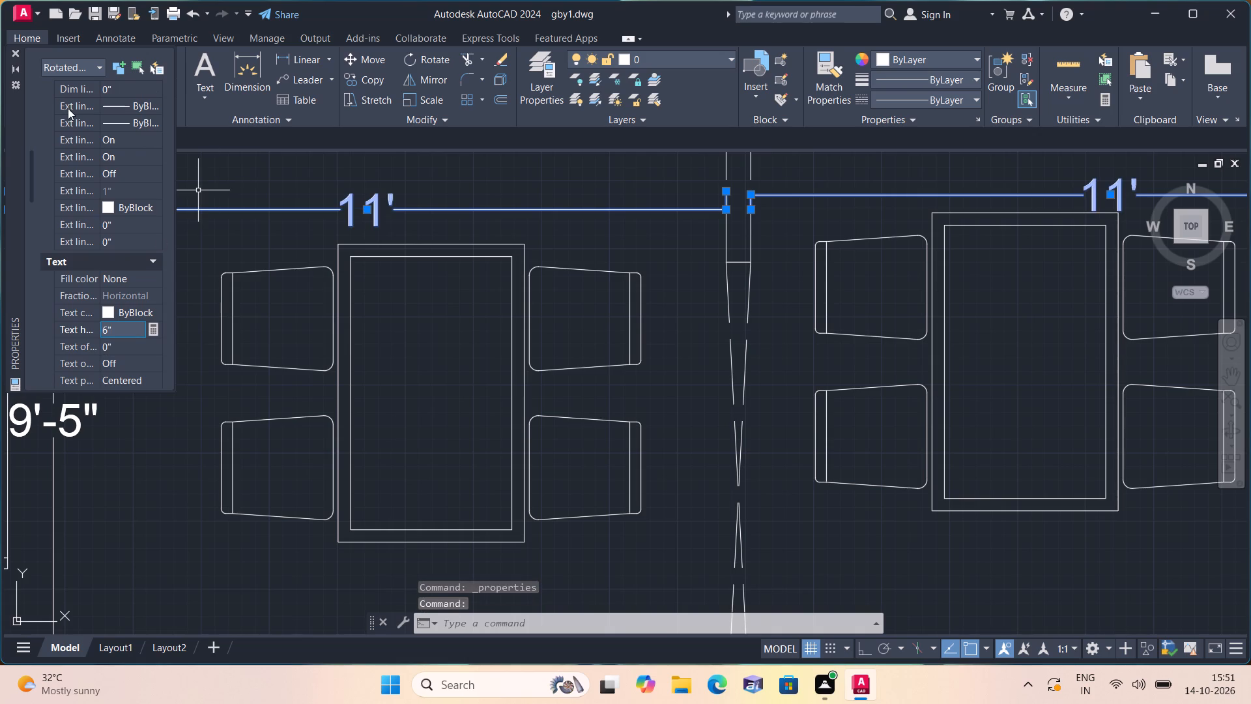
click(17, 53)
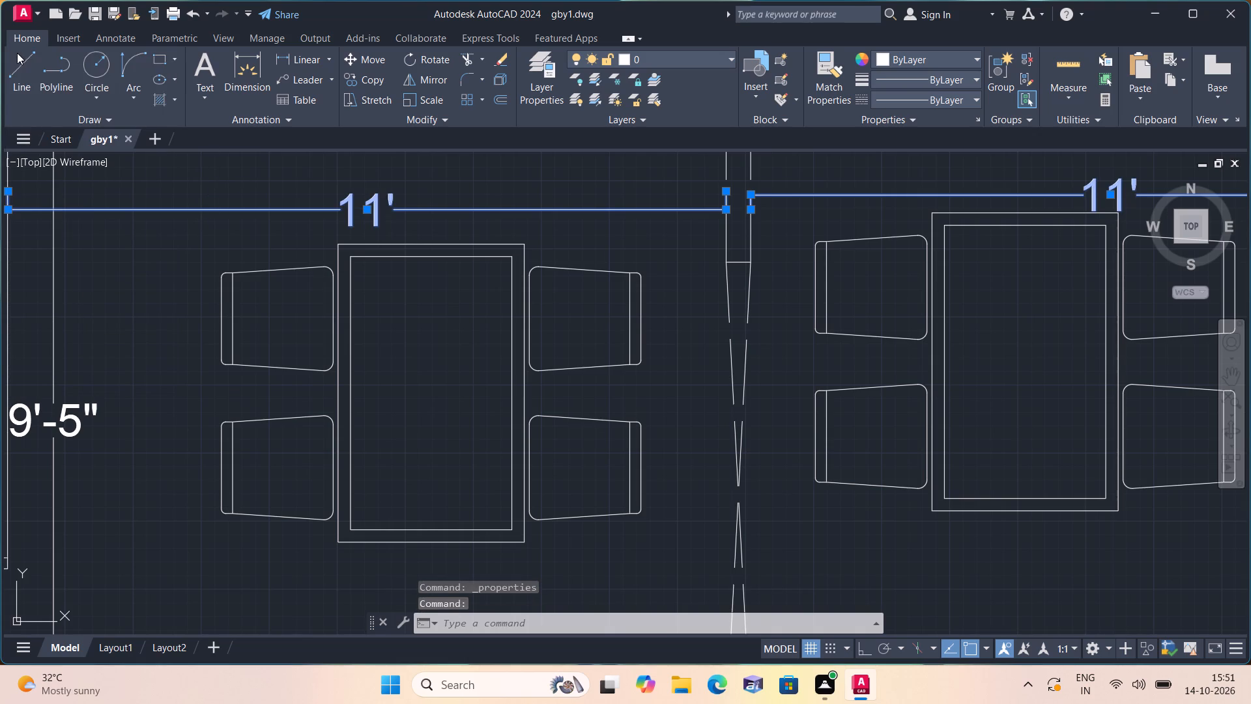
key(Escape)
Review the whole floor plan from the kitchens down to the sitout, checking which spaces still lack dimensions.
scroll(22, 61, down, 3)
scroll(375, 271, down, 1)
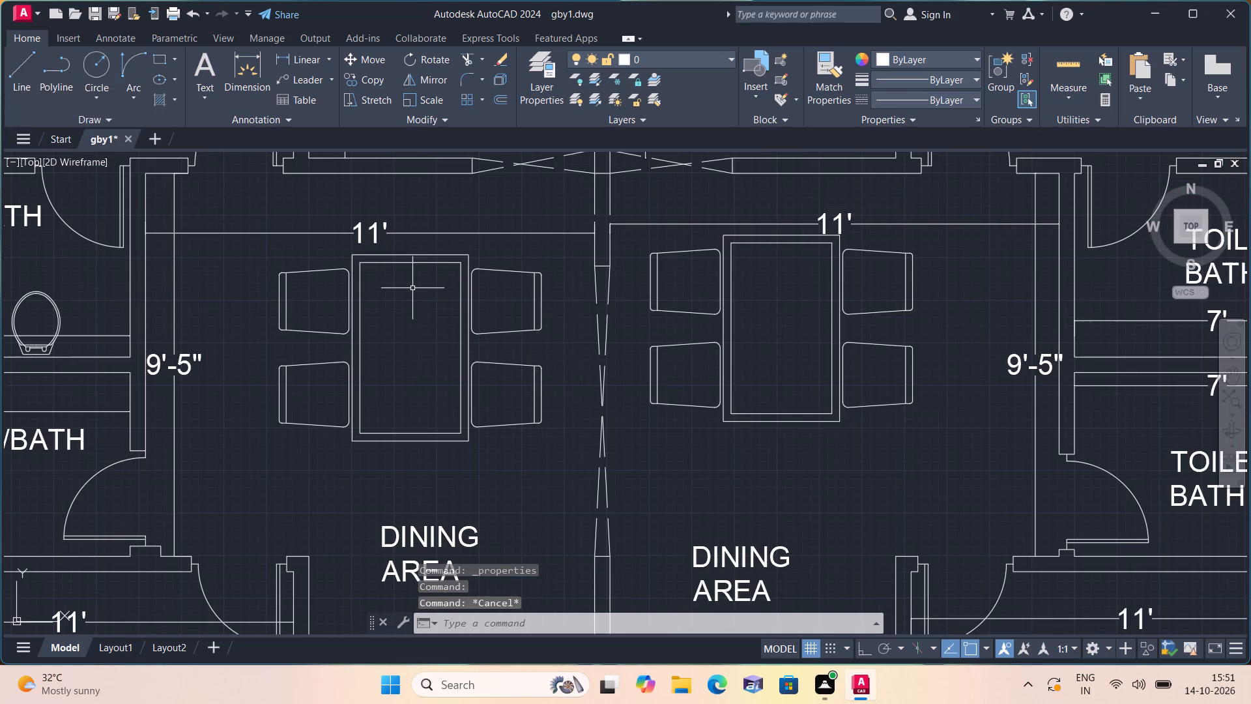
scroll(421, 286, up, 1)
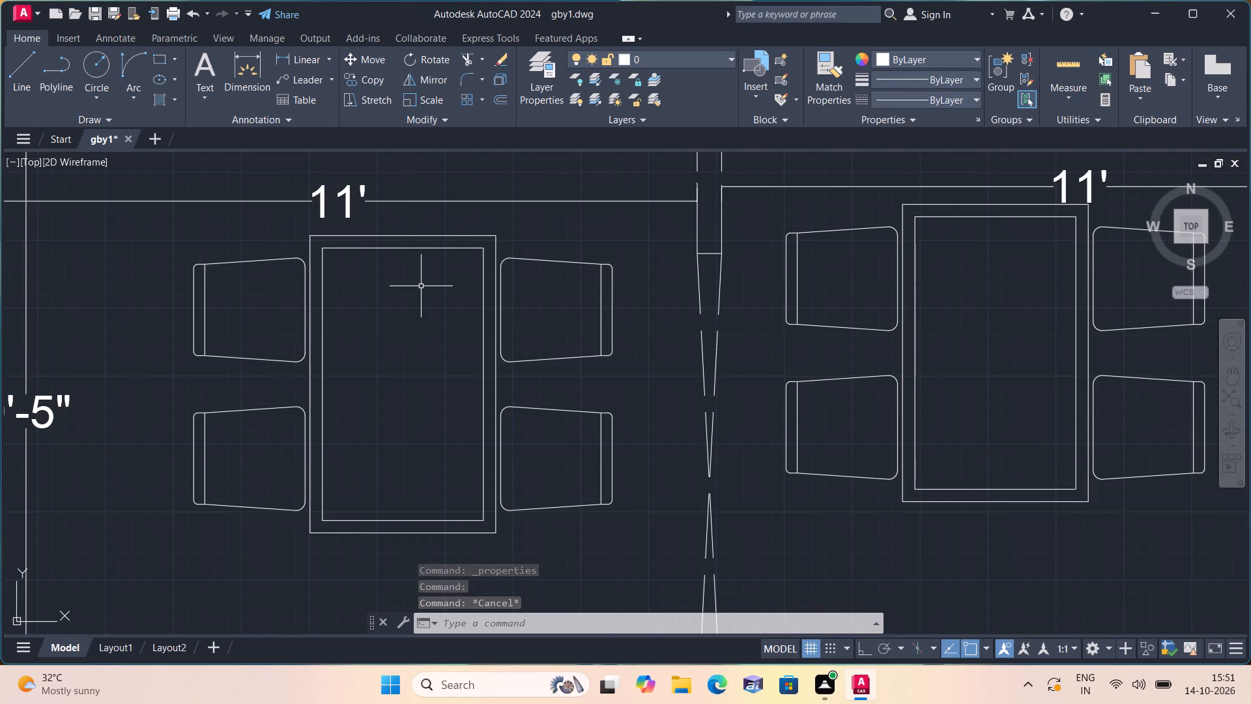
scroll(421, 286, down, 2)
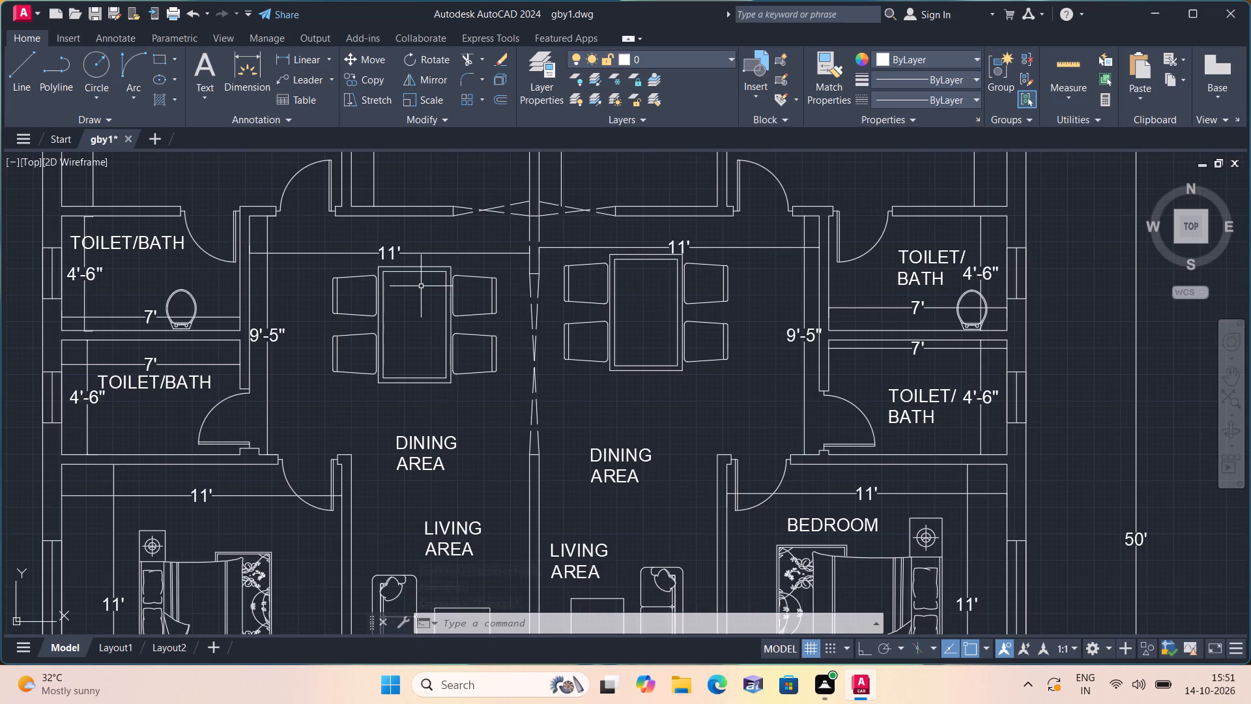
scroll(433, 308, down, 1)
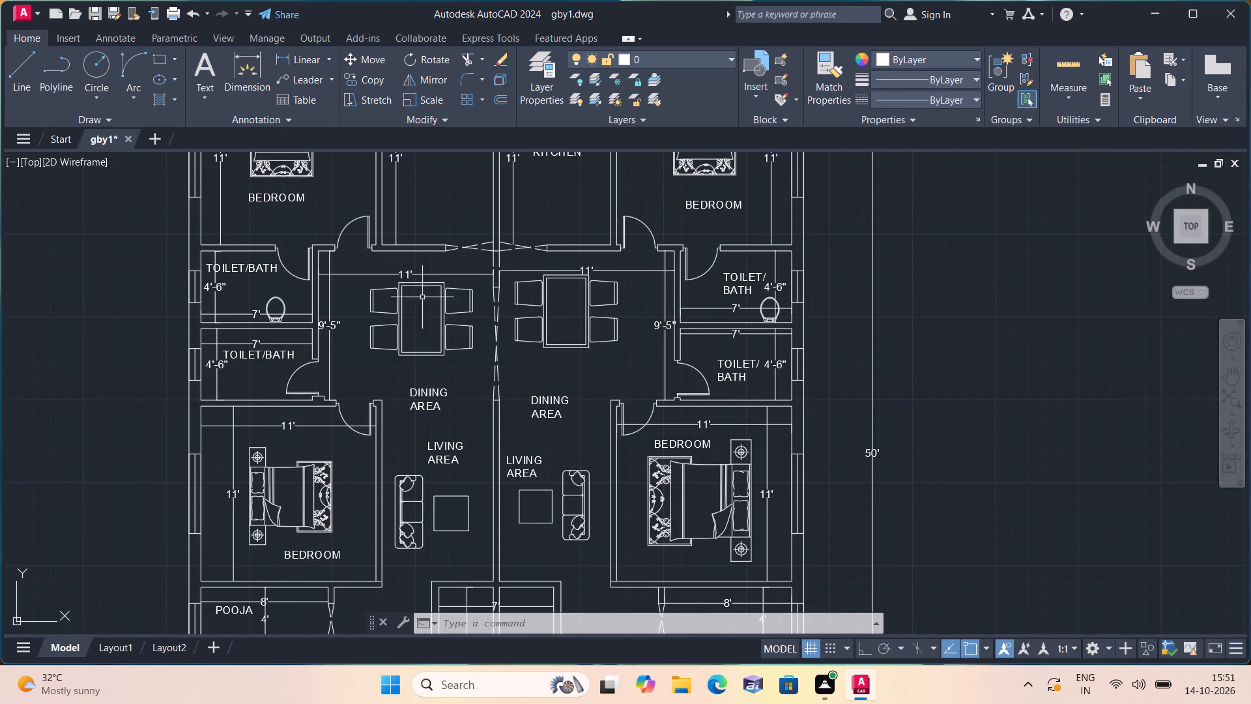
scroll(410, 264, up, 2)
middle_drag(413, 291, 409, 279)
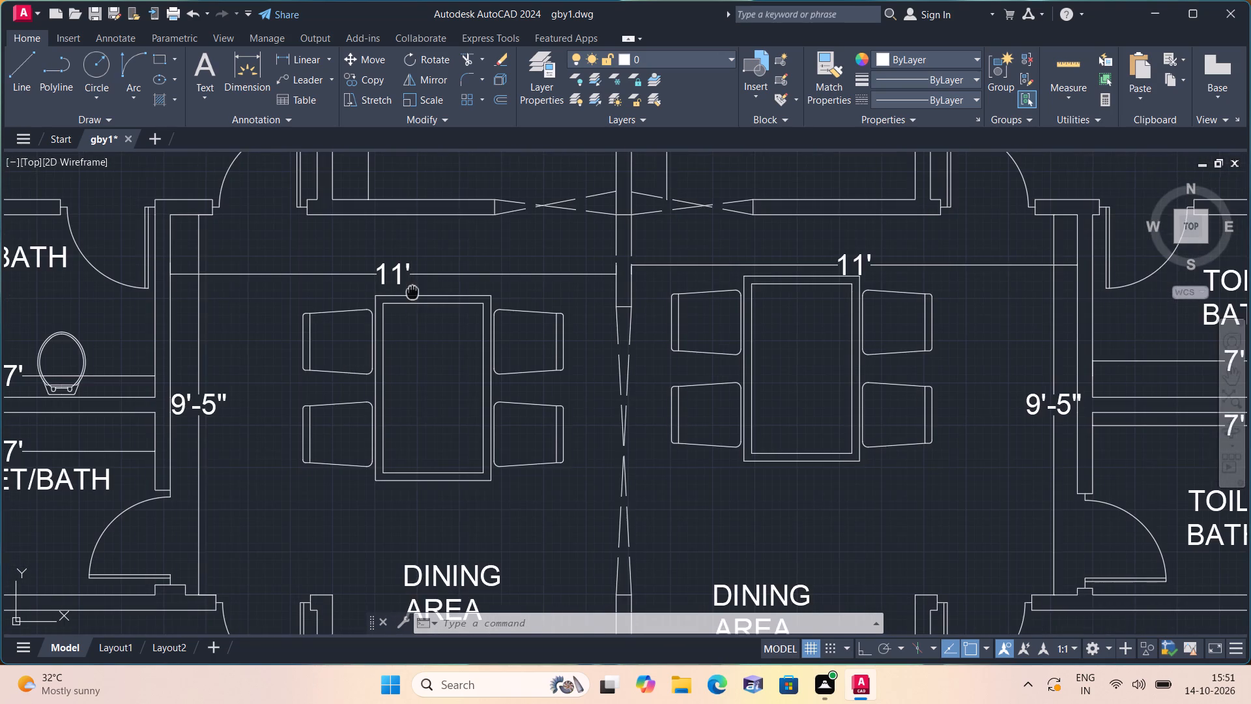
middle_drag(409, 279, 414, 237)
scroll(414, 237, down, 1)
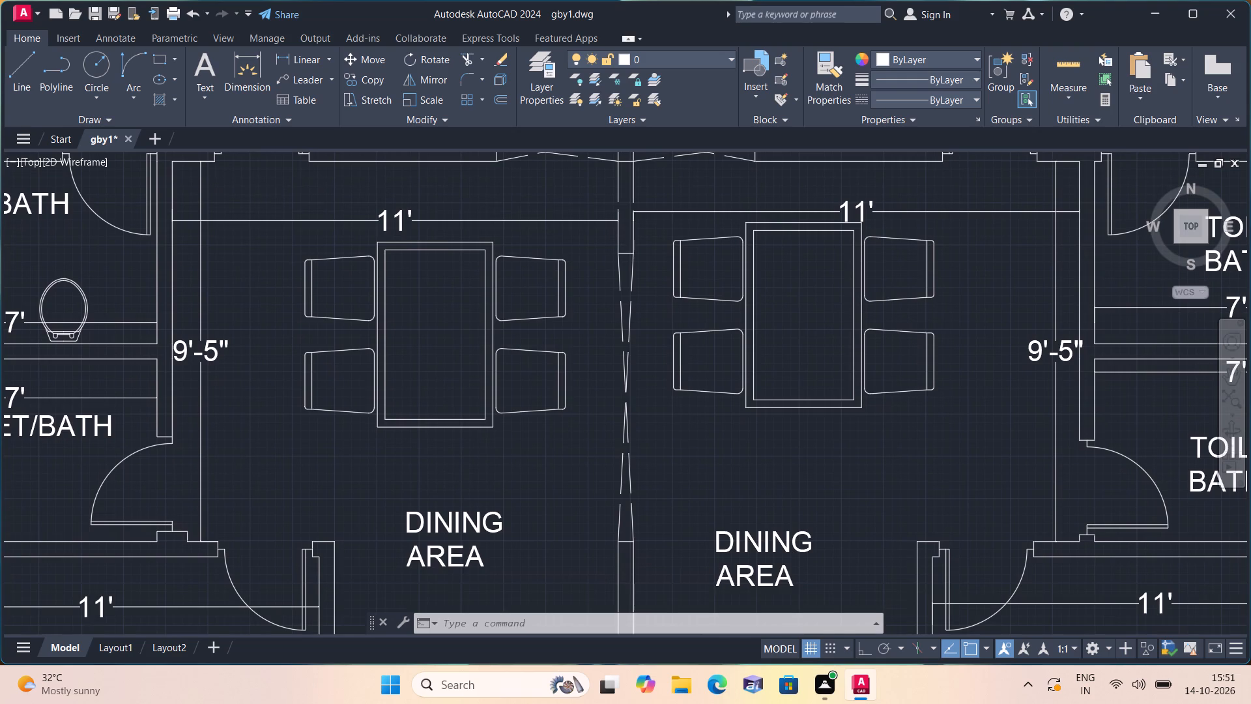
scroll(414, 237, down, 1)
scroll(491, 282, down, 2)
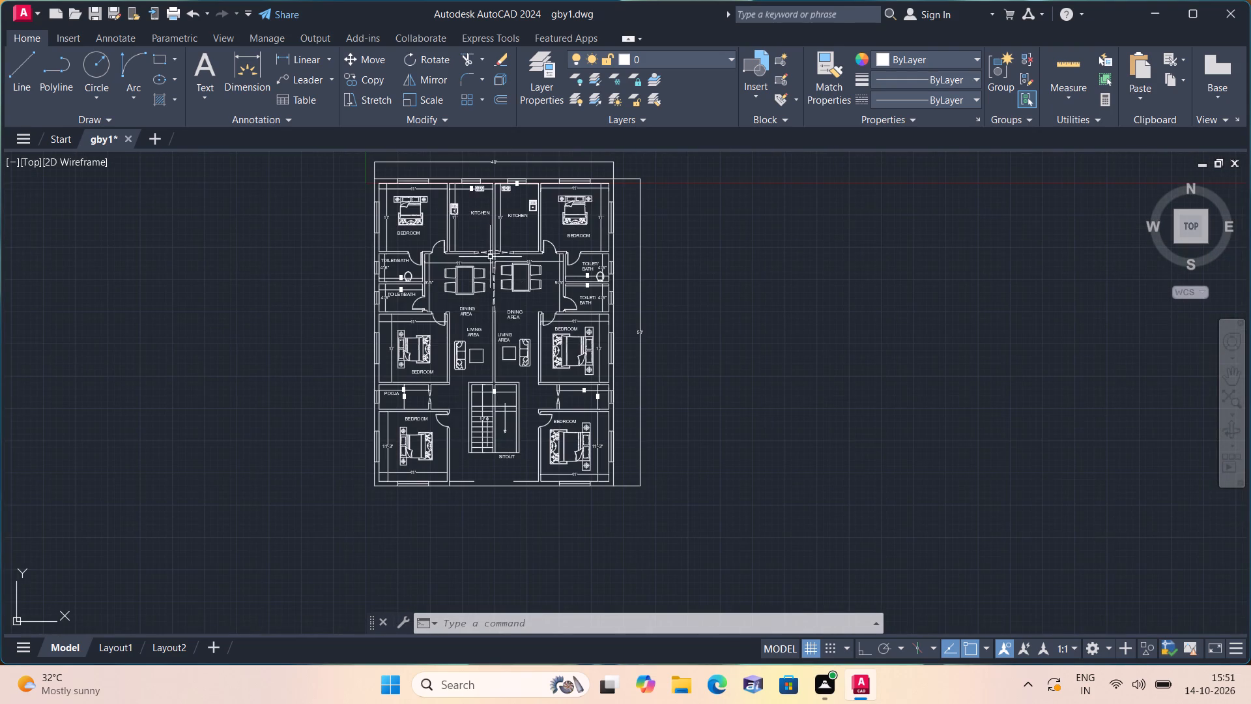
middle_drag(464, 201, 476, 274)
scroll(506, 203, up, 1)
middle_drag(559, 295, 500, 160)
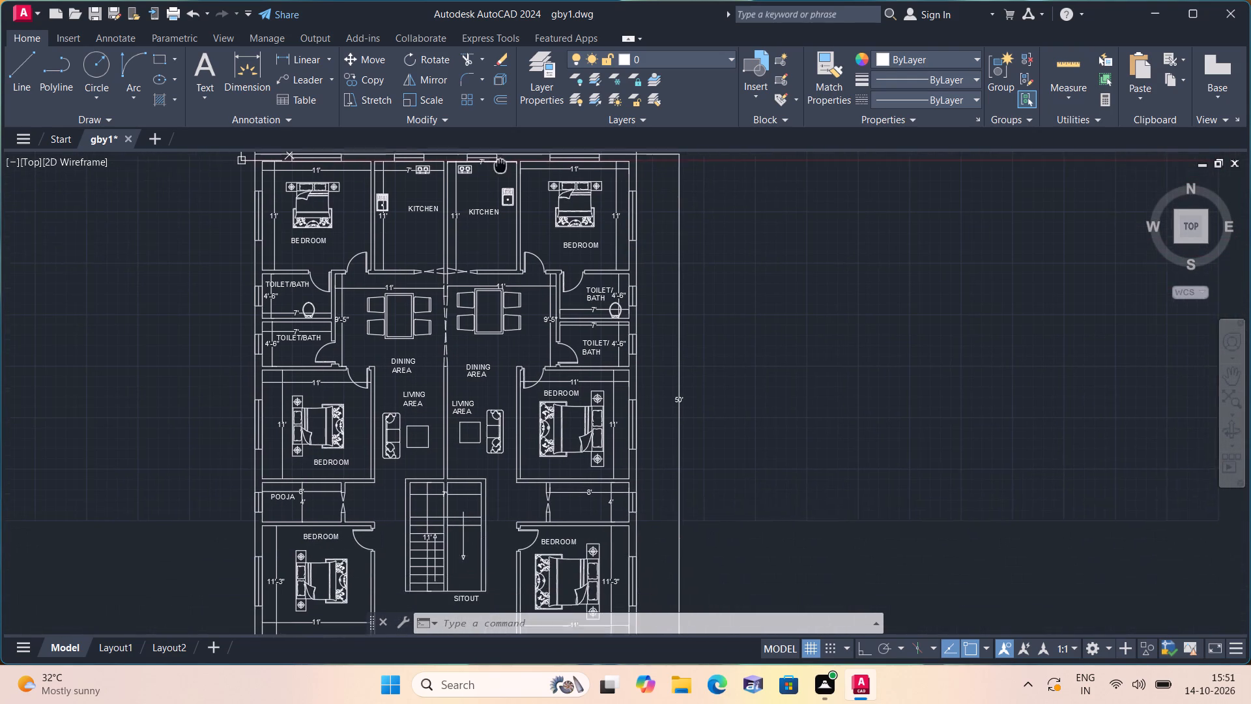
middle_drag(500, 160, 500, 160)
middle_drag(564, 340, 565, 295)
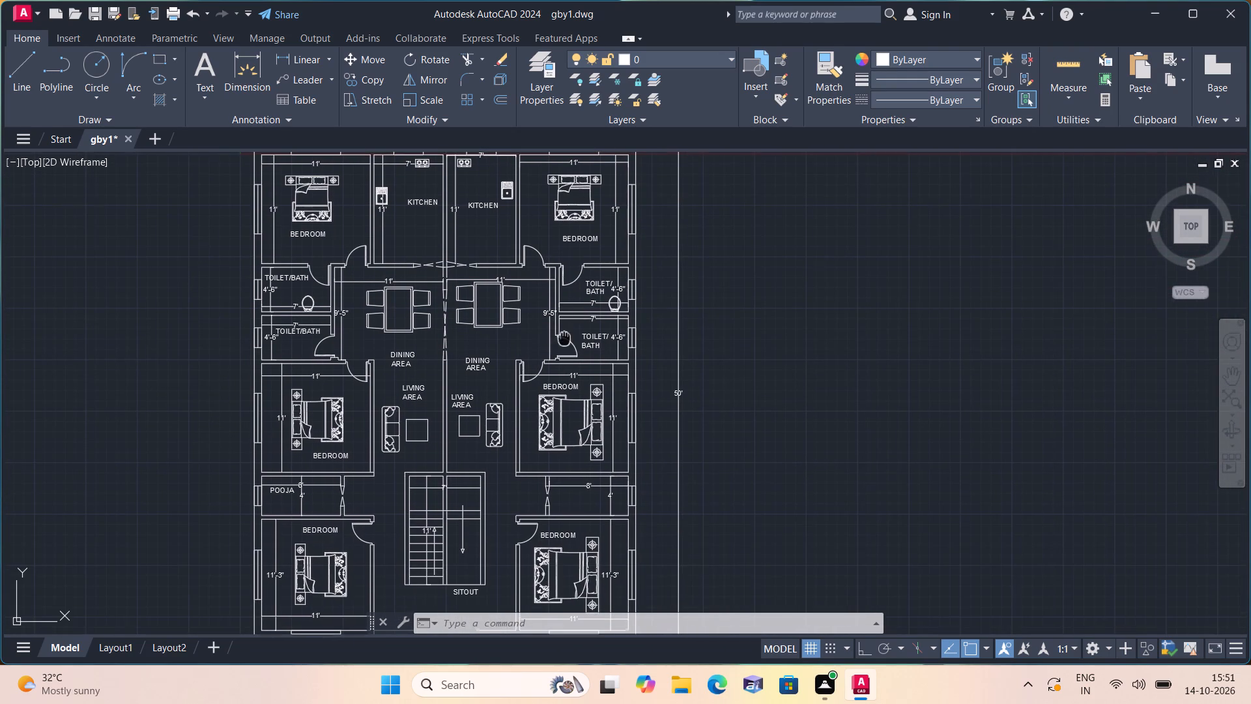
middle_drag(565, 295, 568, 248)
middle_drag(463, 254, 584, 409)
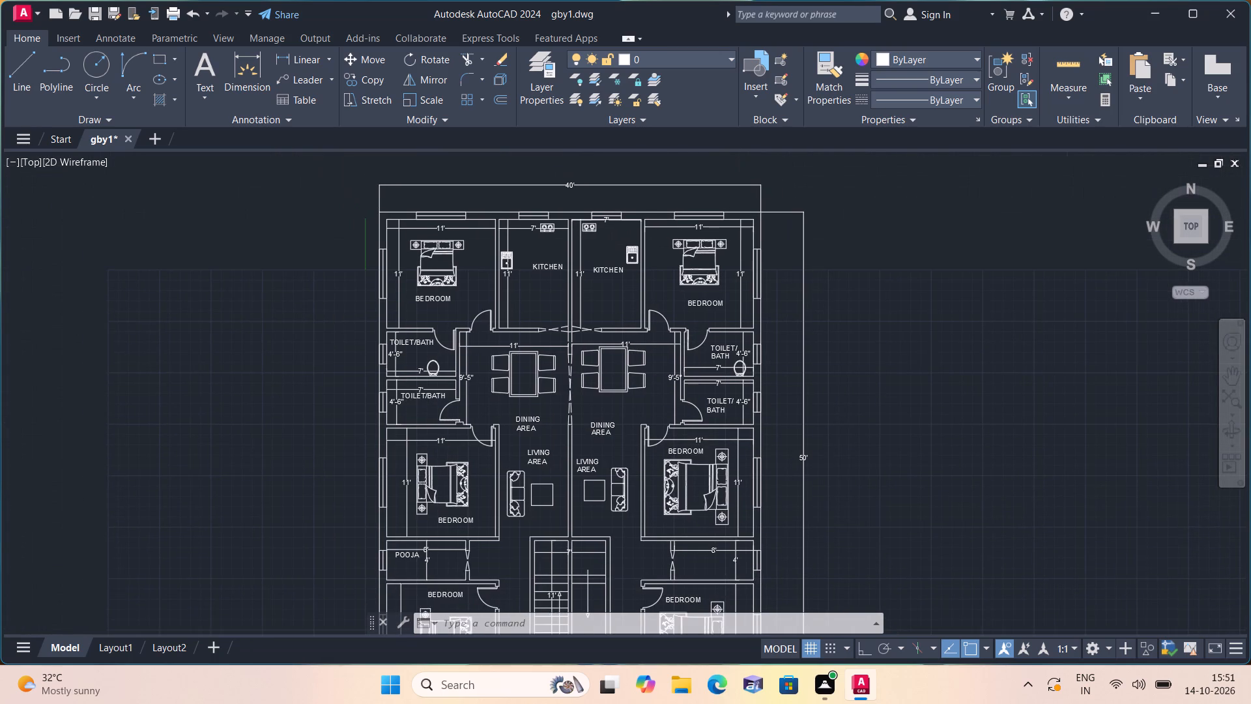
middle_drag(584, 409, 526, 293)
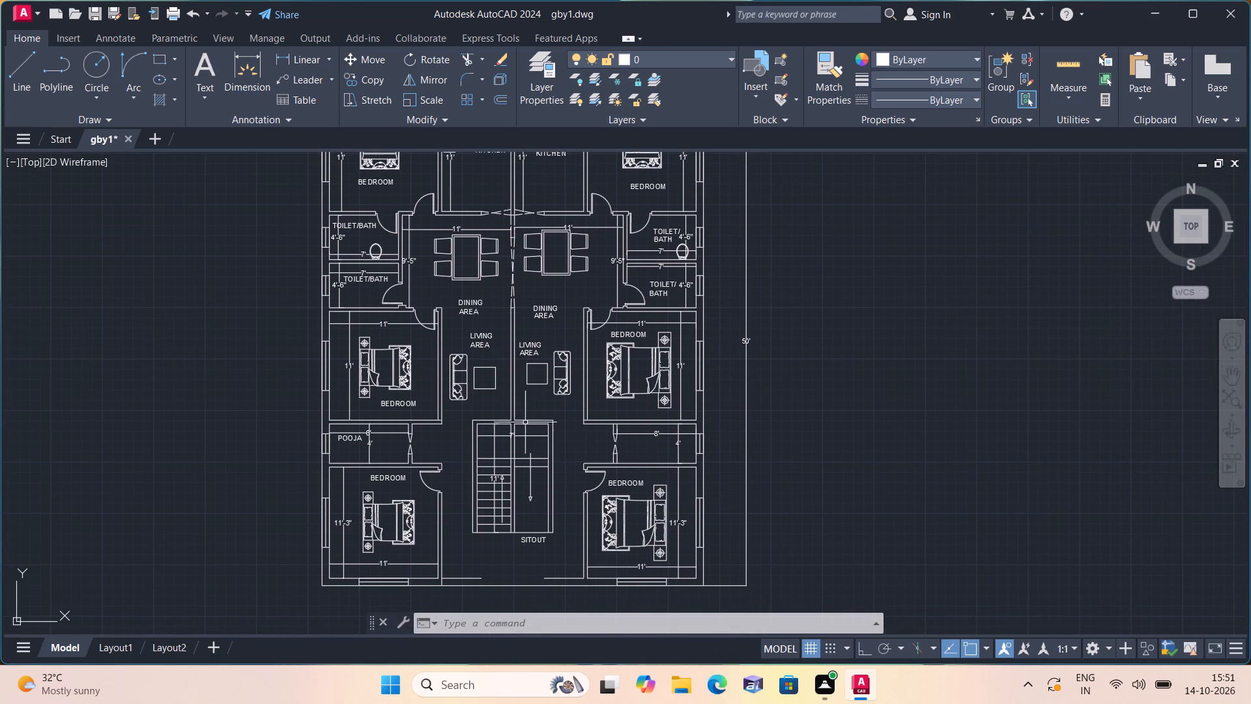
middle_drag(525, 426, 512, 395)
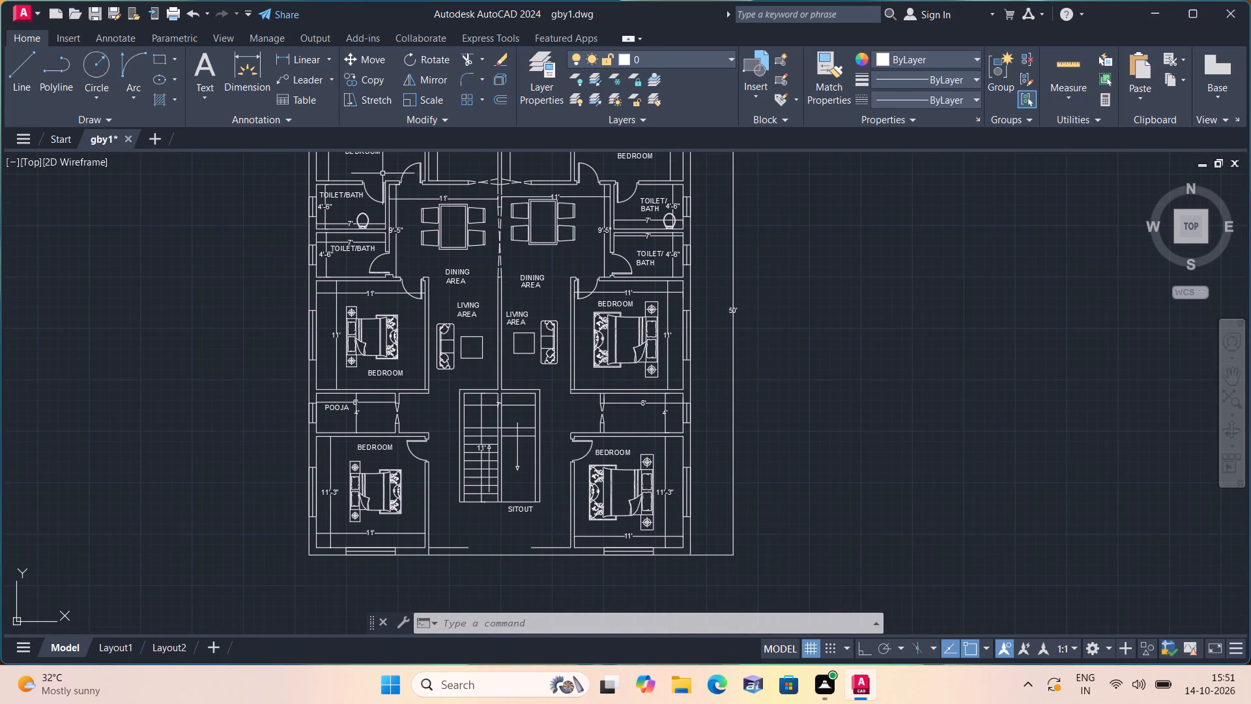
Add a horizontal linear dimension across the western living area, from the bedroom's east wall to the central partition, just north of the staircase.
click(305, 55)
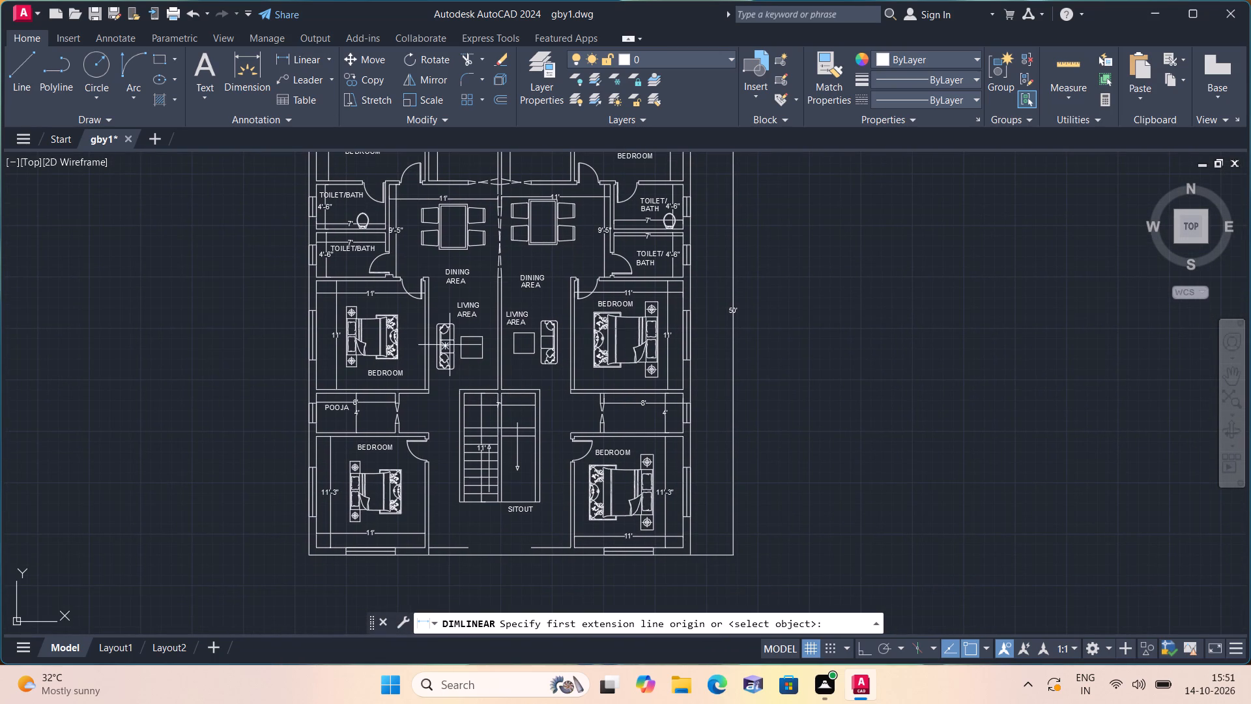
scroll(467, 437, up, 3)
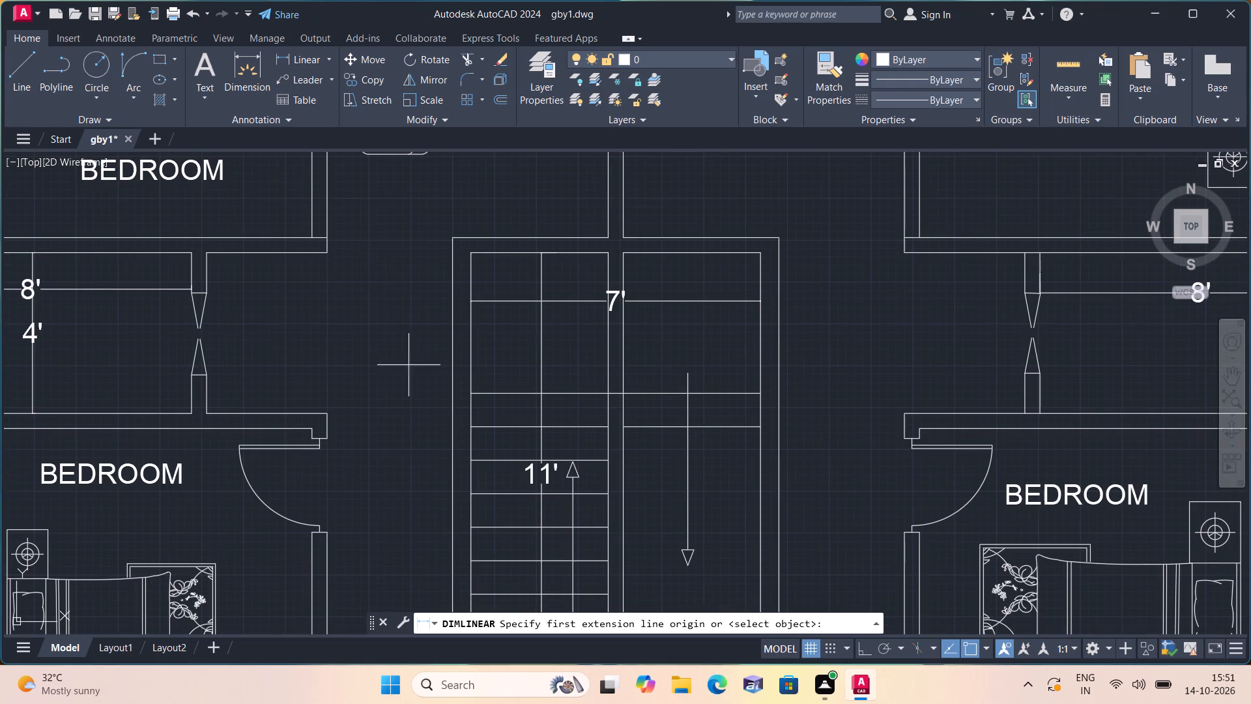
click(332, 207)
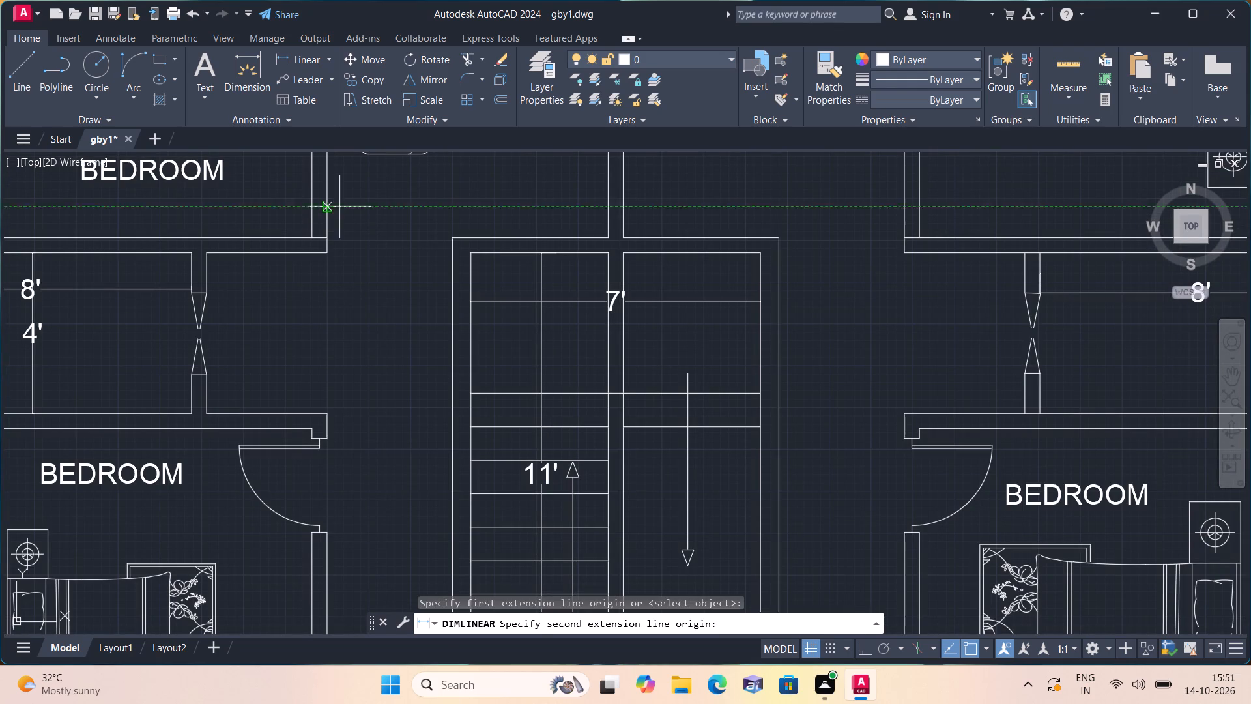
double_click(605, 207)
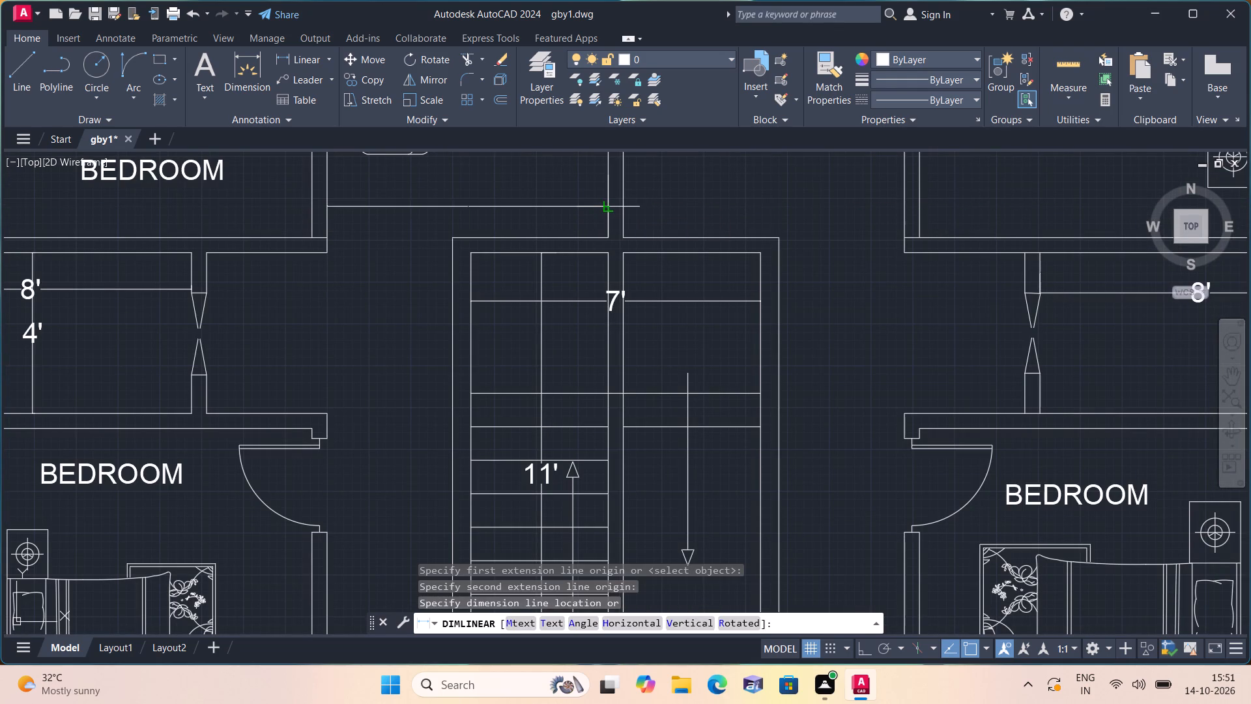
click(467, 190)
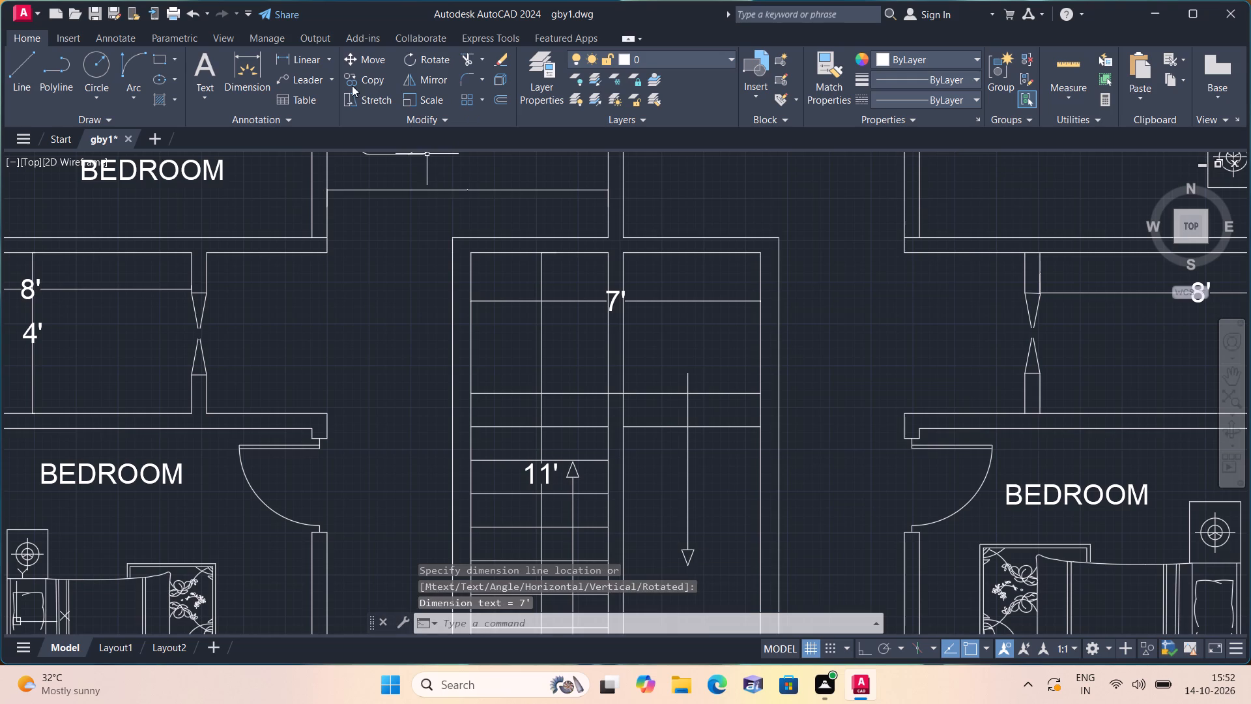
Add a horizontal linear dimension across the eastern living area, from the central partition to the bedroom's west wall, just north of the staircase.
click(306, 63)
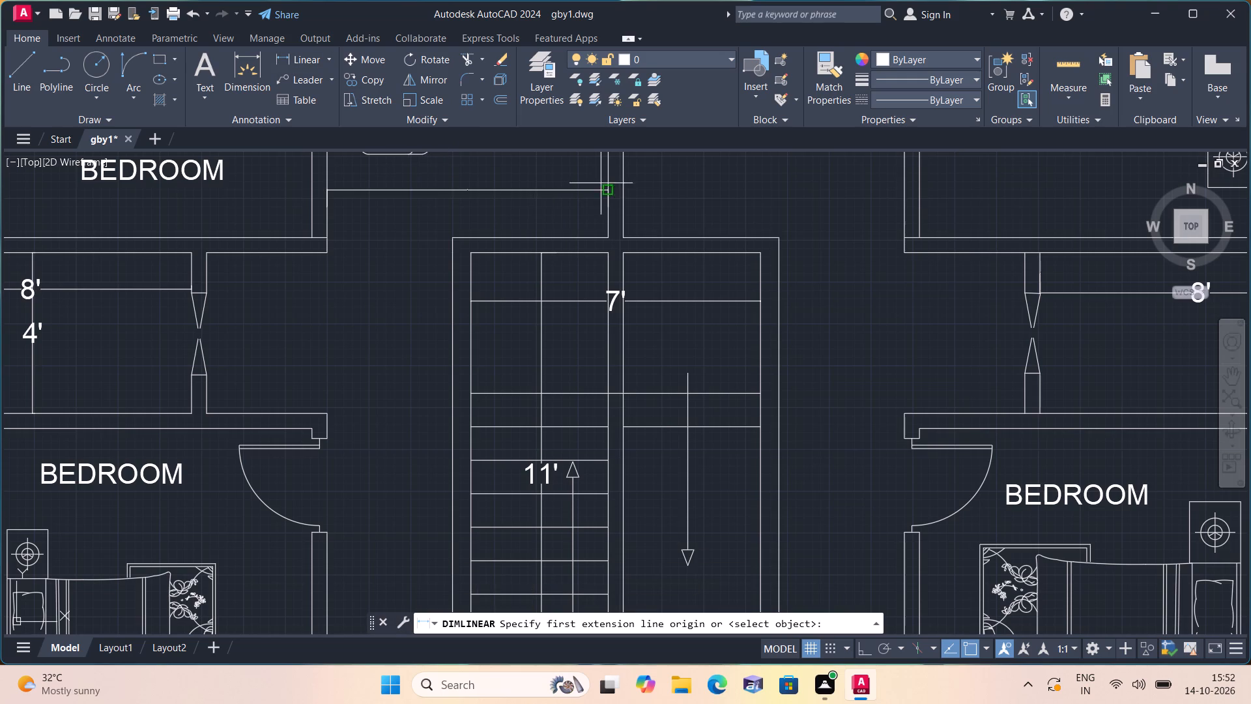
click(622, 189)
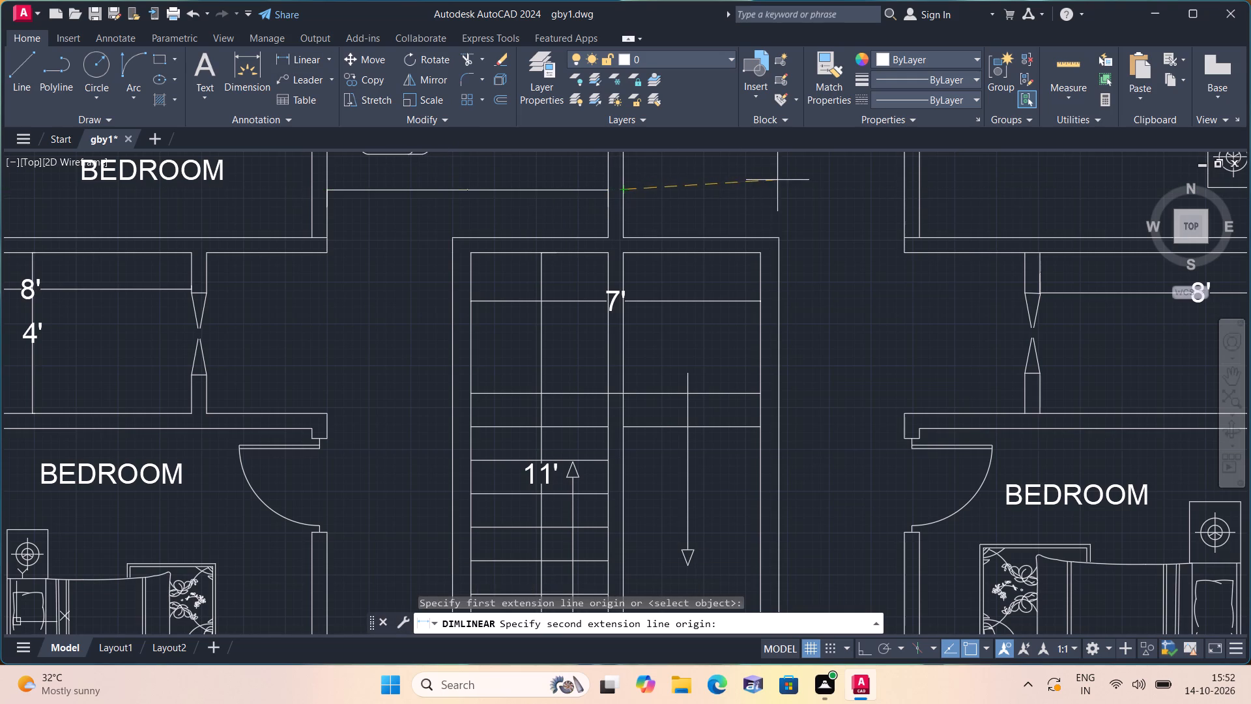
double_click(906, 194)
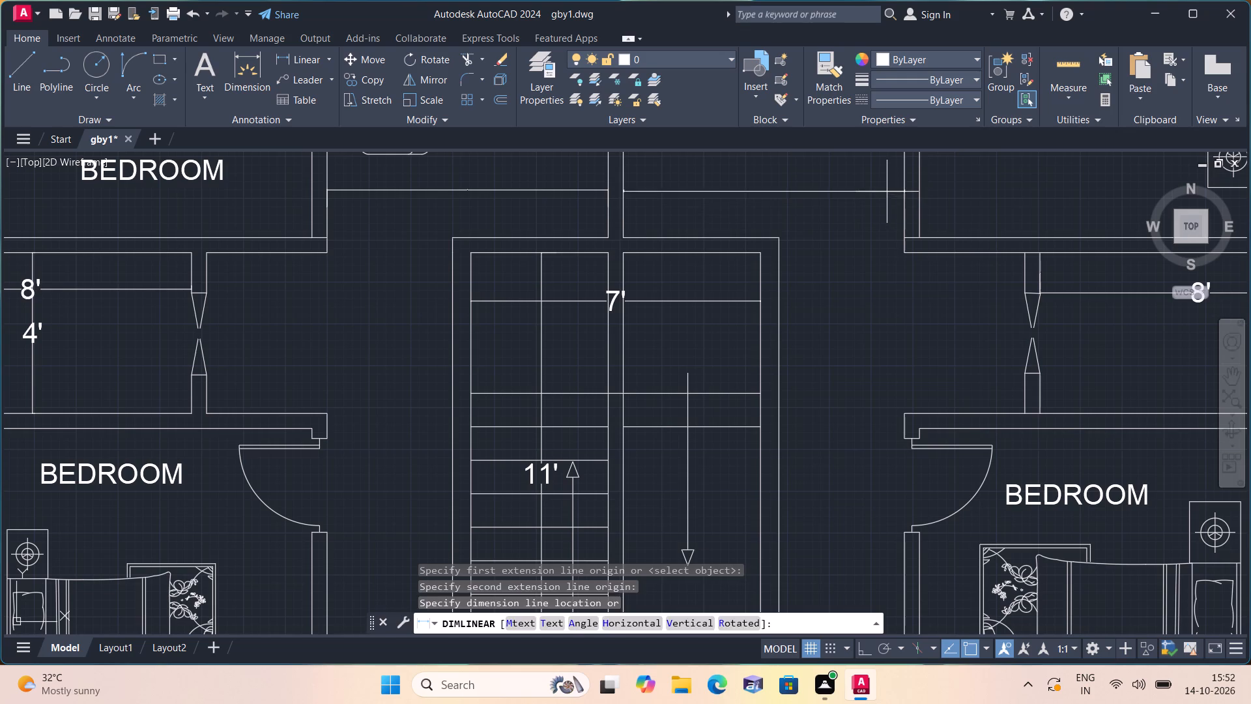
click(887, 192)
Trim the short line segments crossing the wall junctions at the living-side southern corners of the two middle bedrooms.
text(trim)
key(space)
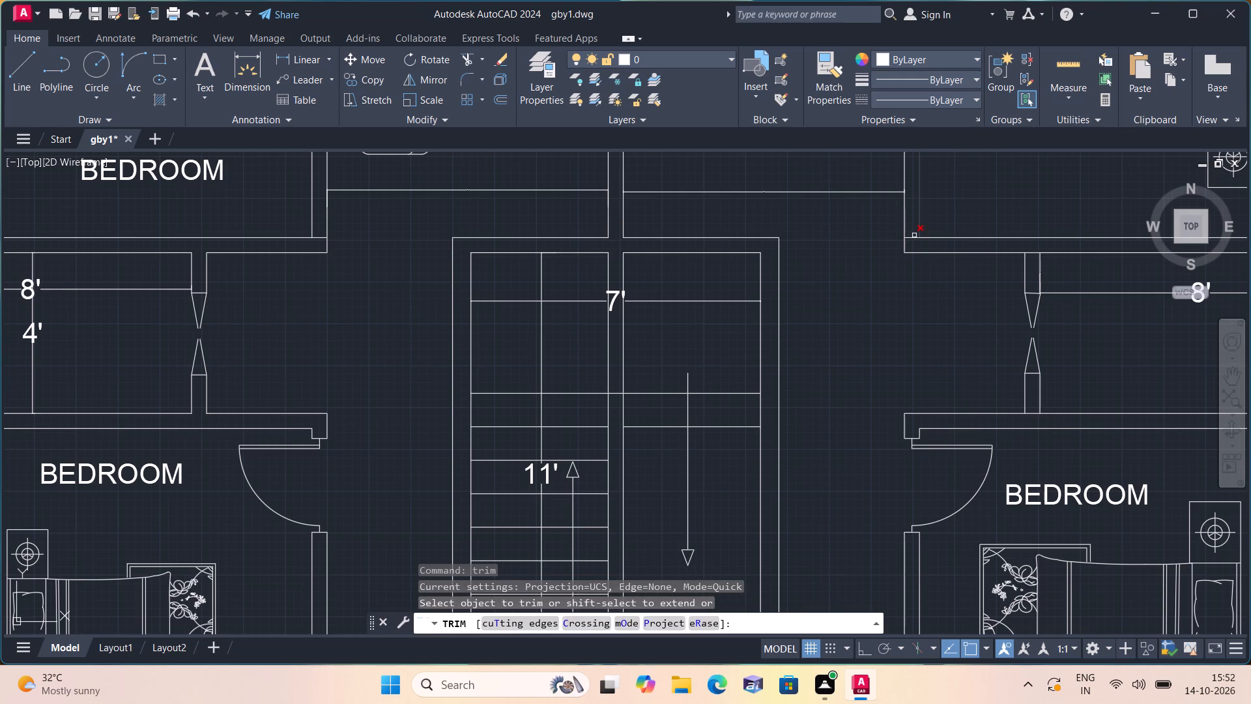
click(912, 236)
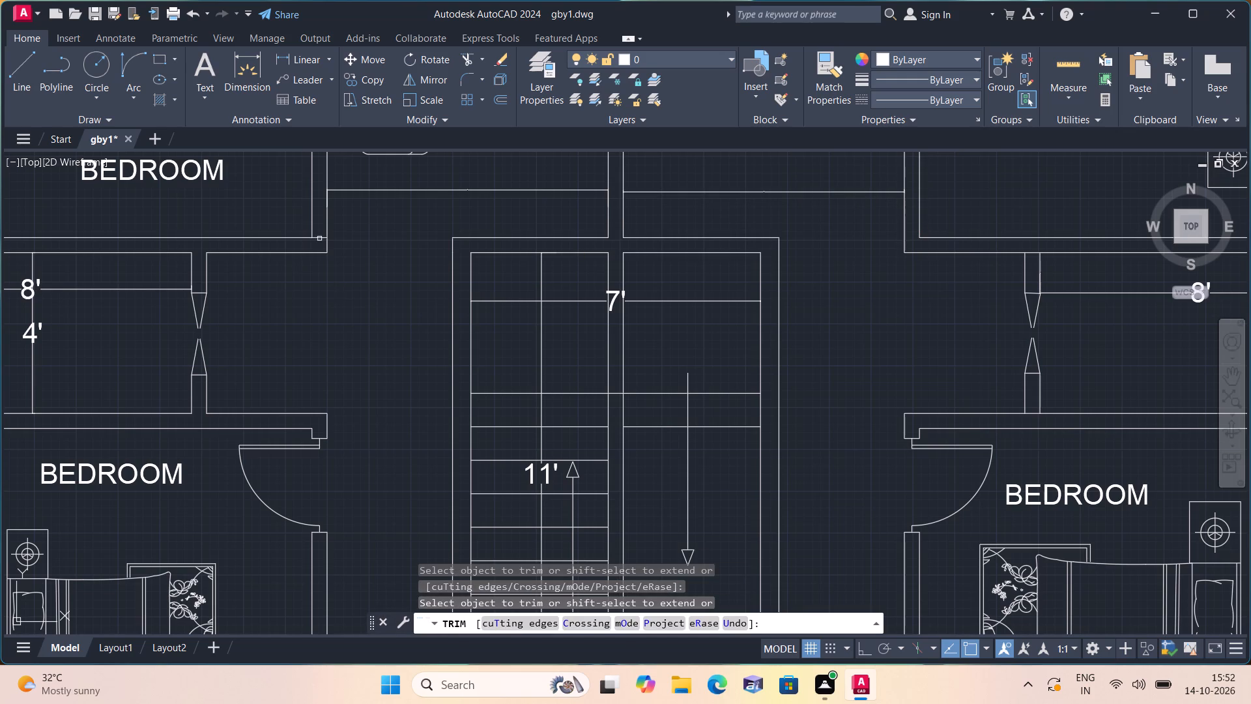
click(319, 237)
key(space)
Set the text height to 6" for both horizontal living-area dimensions just north of the staircase.
click(530, 199)
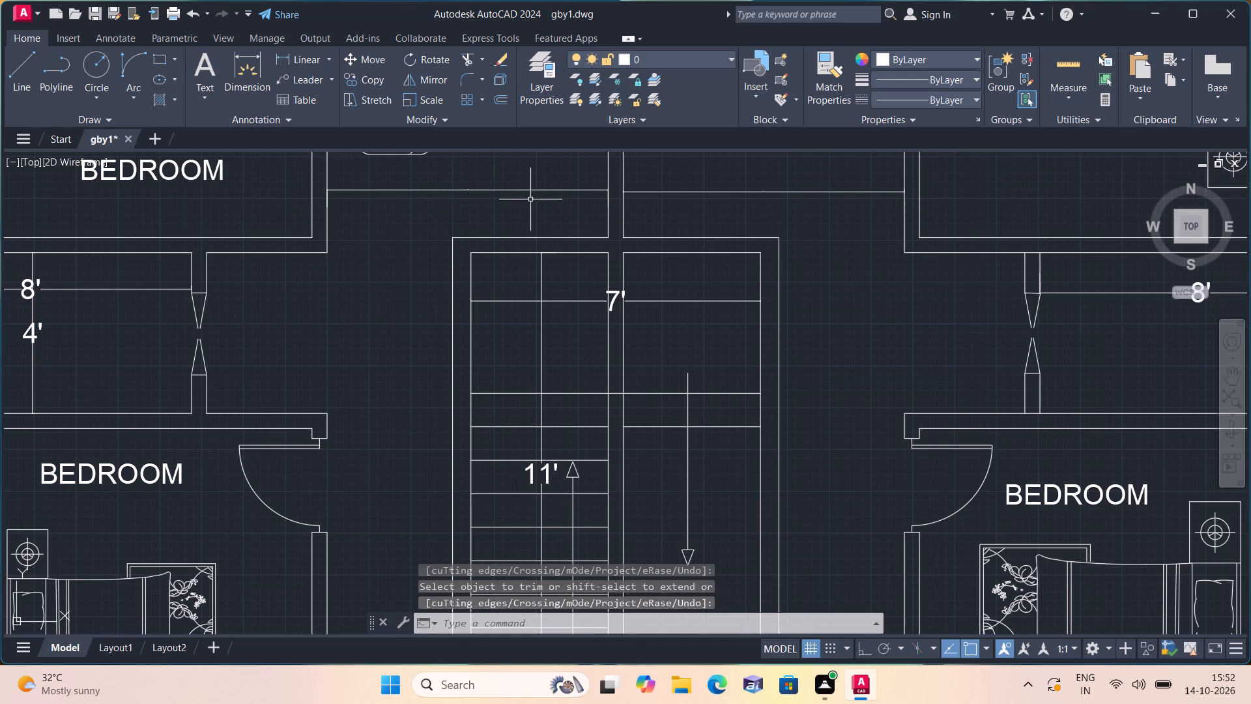
click(506, 175)
click(718, 206)
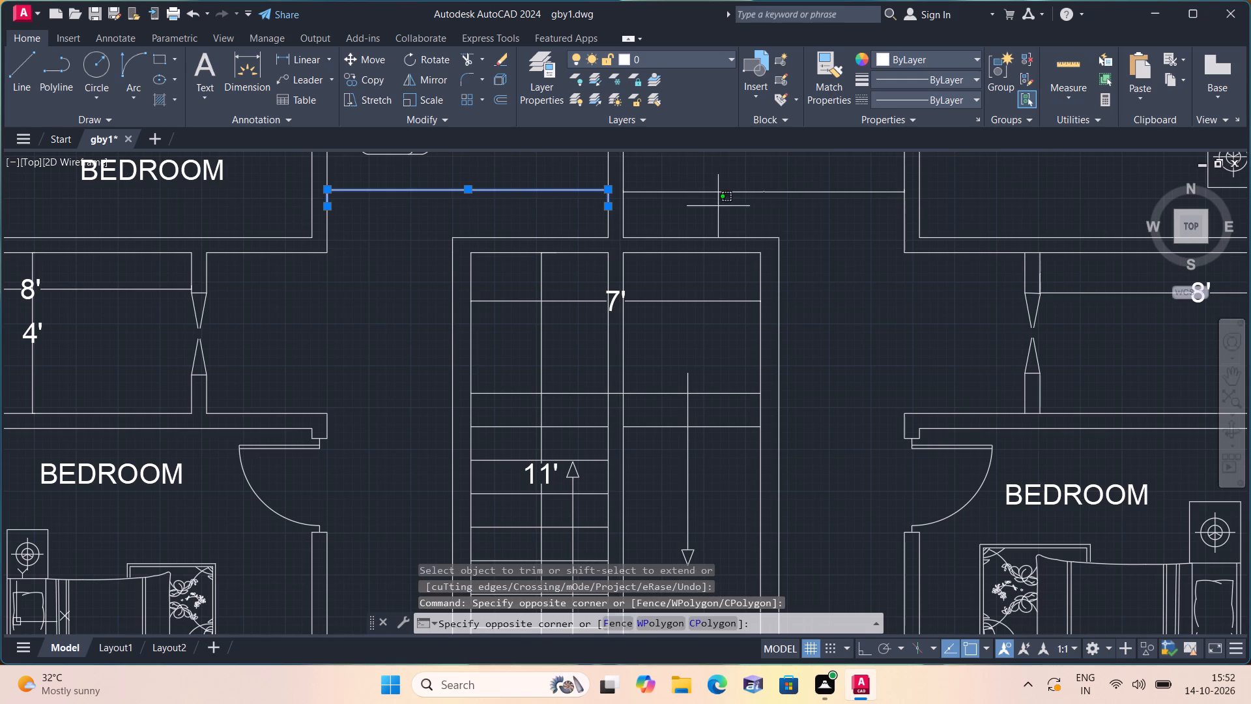
click(708, 179)
right_click(708, 179)
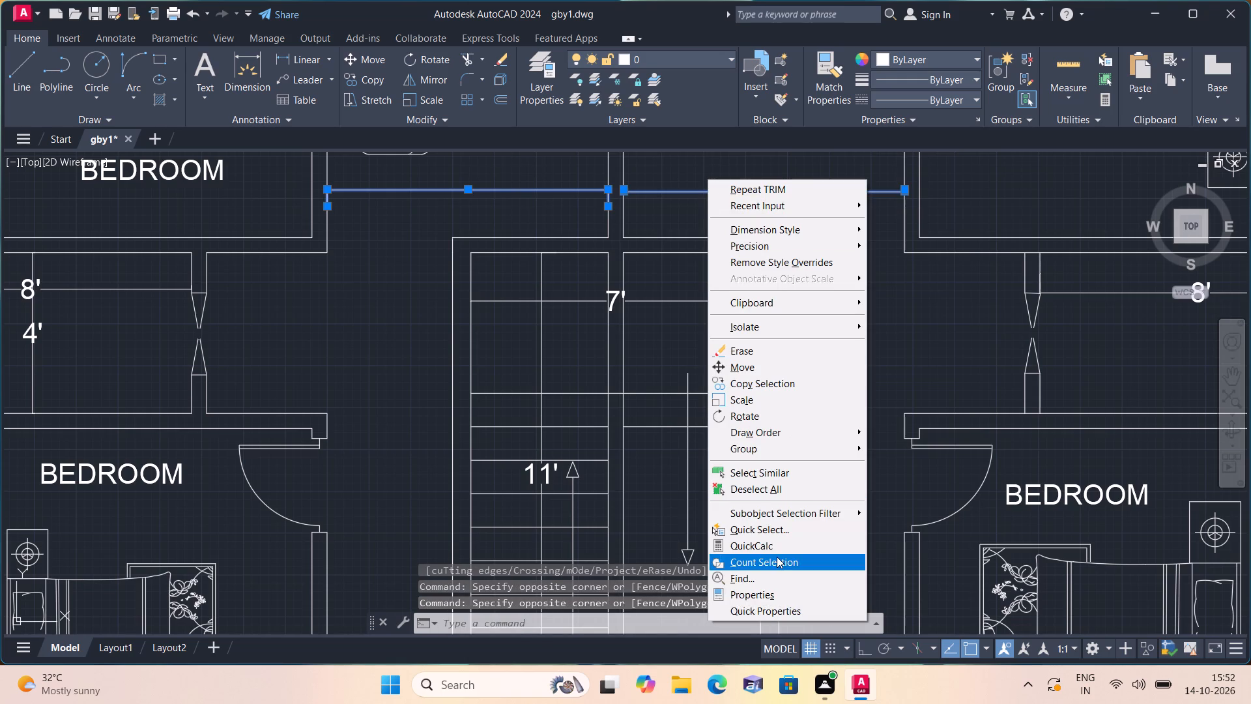
click(763, 596)
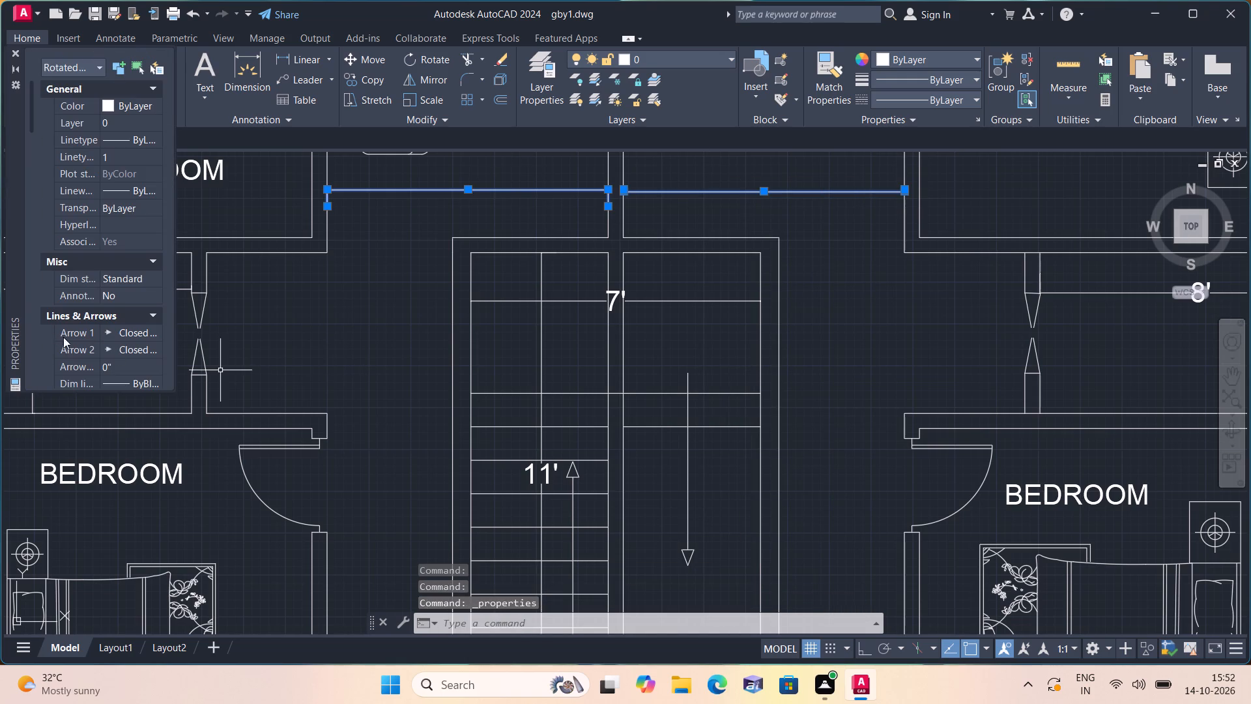
scroll(96, 356, down, 5)
click(120, 334)
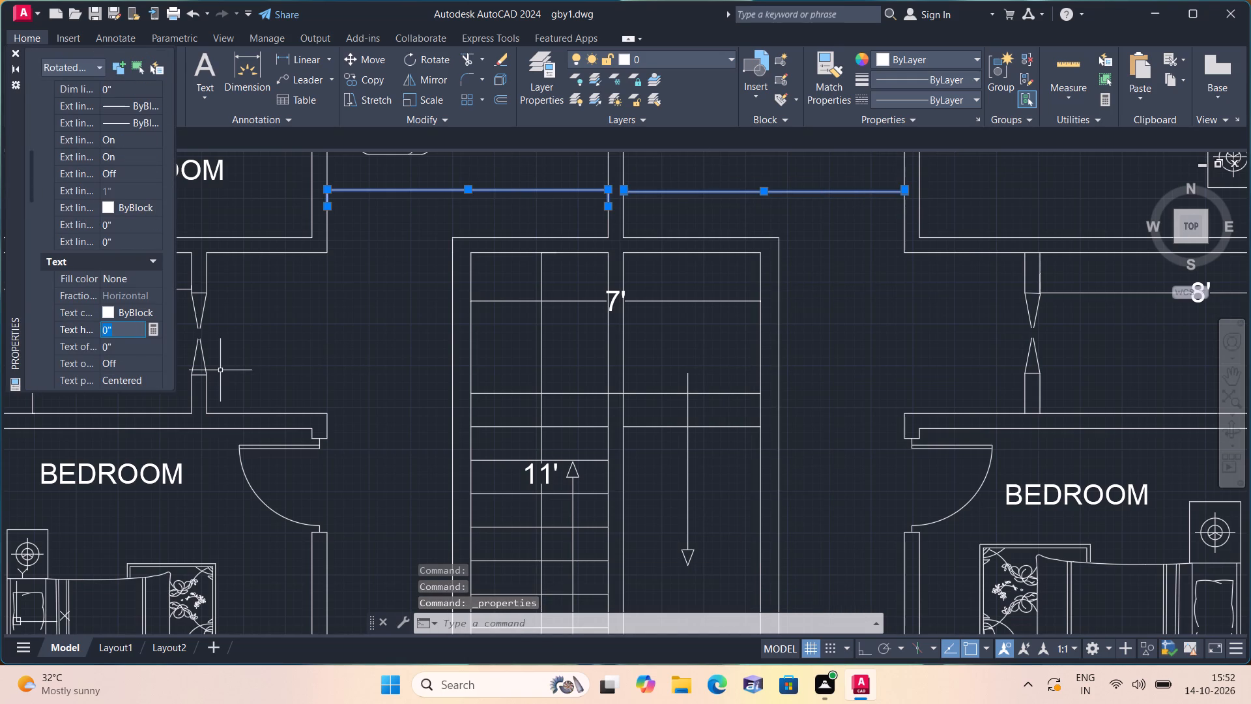
key(BackSpace)
text(6")
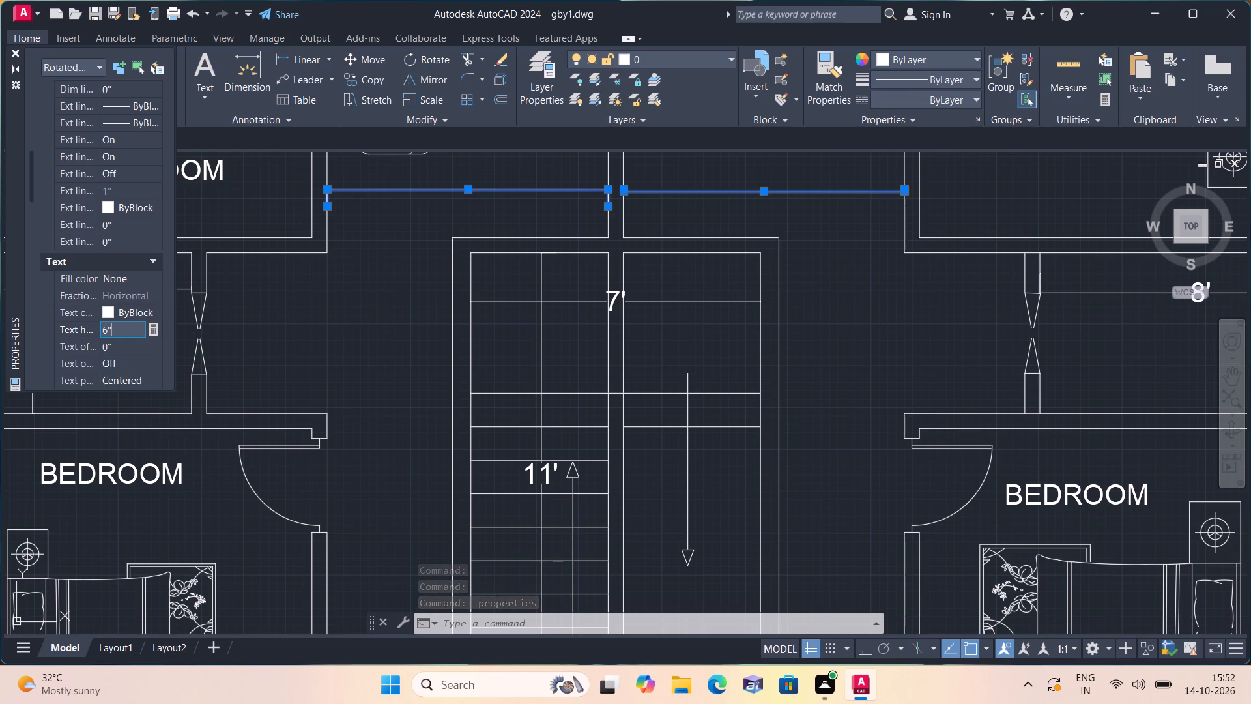
click(354, 347)
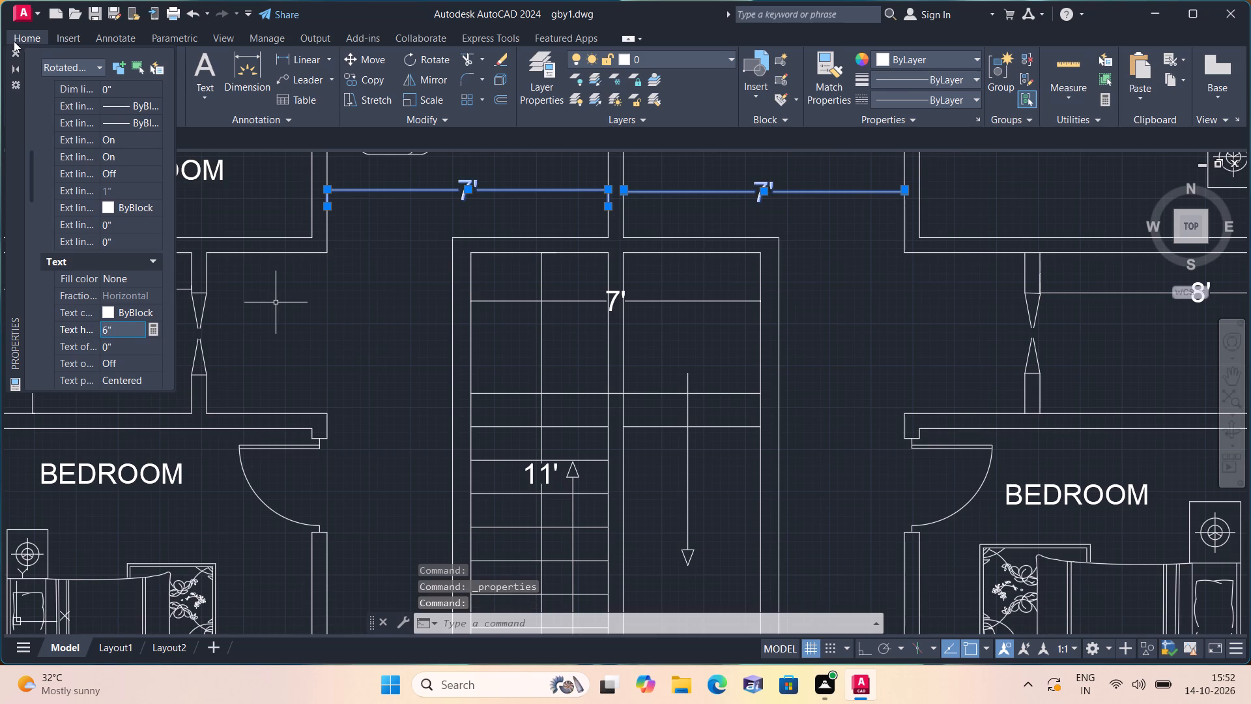
click(14, 48)
key(Escape)
Review the southern half of the floor plan, checking the living-area, staircase and sitout dimensions.
scroll(124, 61, down, 2)
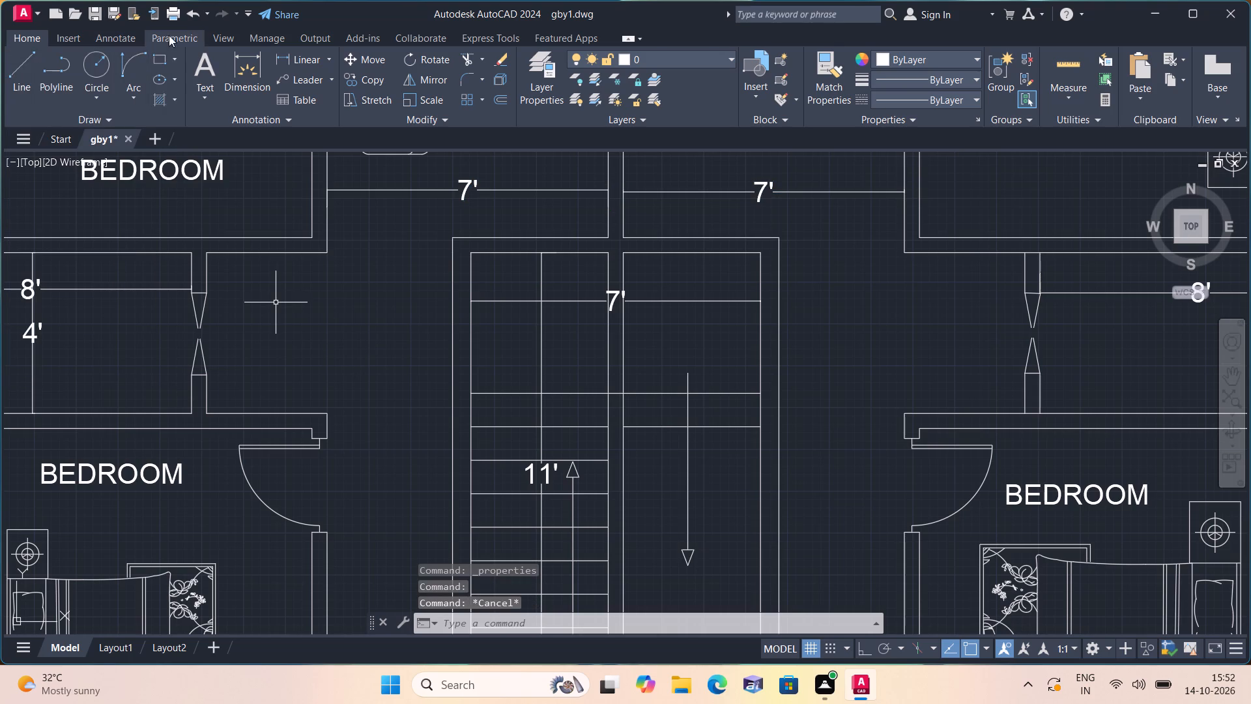
scroll(195, 31, down, 1)
scroll(149, 74, down, 3)
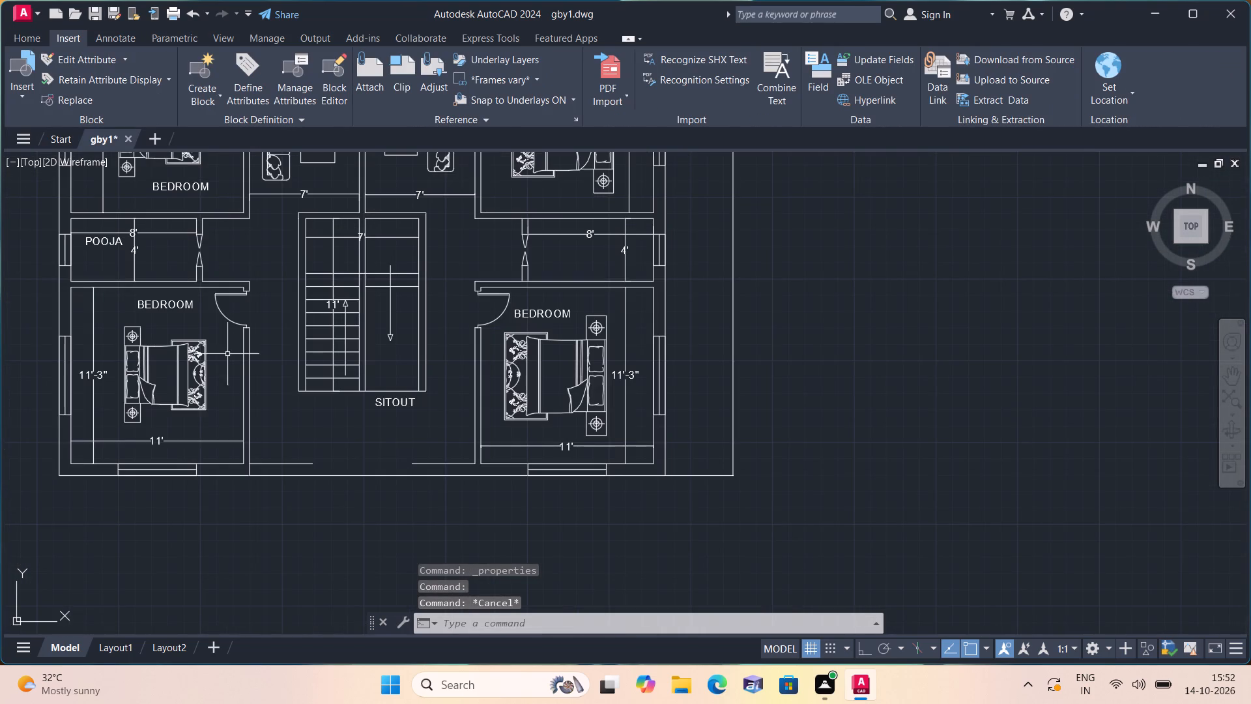
scroll(236, 364, down, 2)
middle_drag(245, 349, 420, 393)
scroll(430, 392, up, 1)
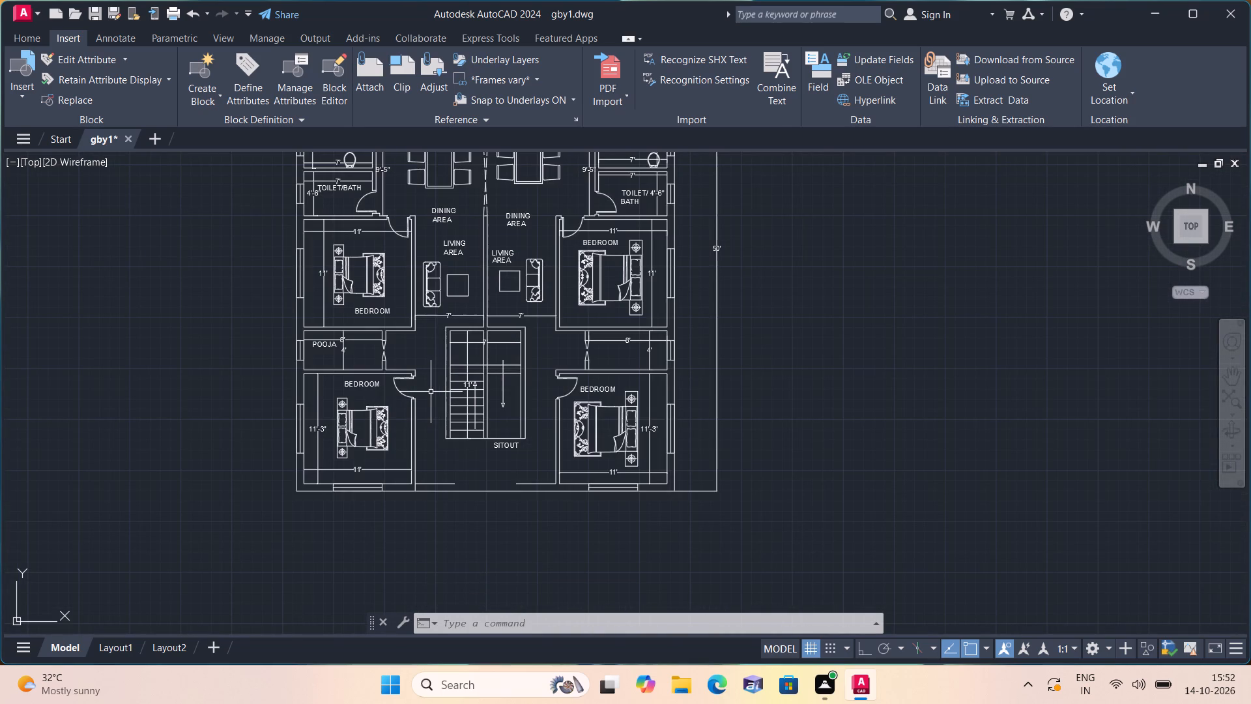
scroll(431, 392, up, 2)
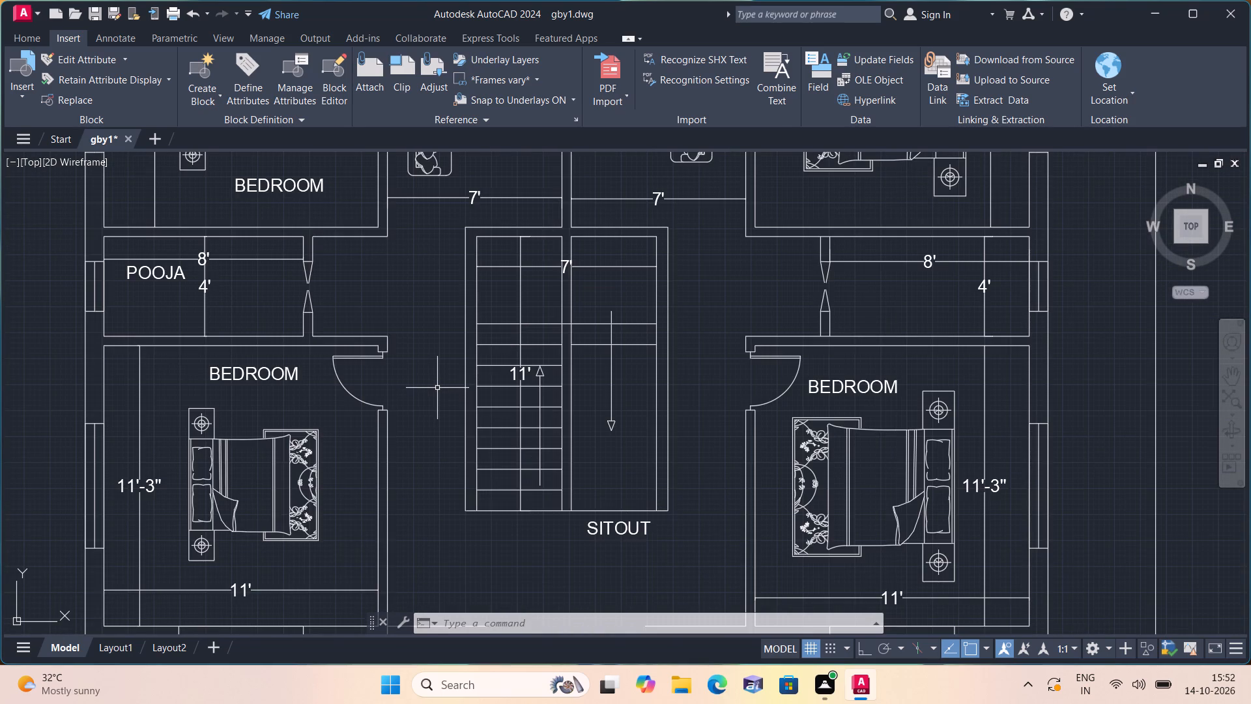
scroll(439, 387, down, 1)
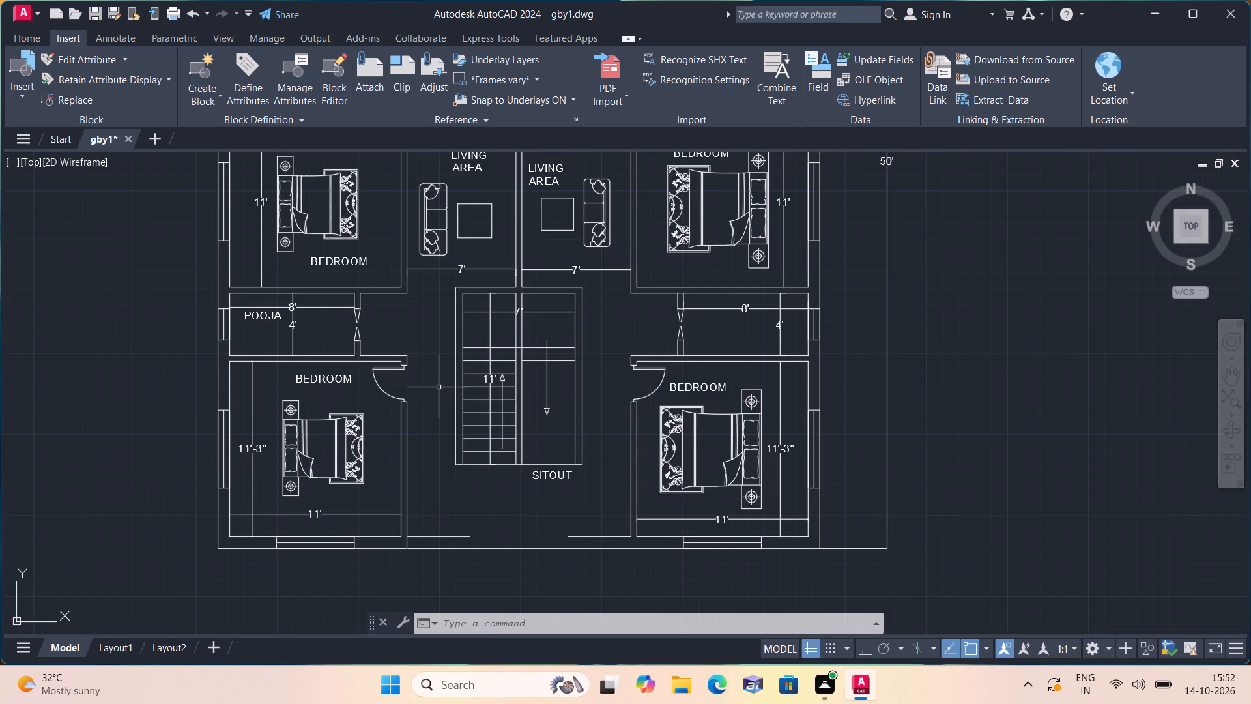
scroll(439, 387, up, 1)
middle_drag(437, 387, 449, 467)
scroll(449, 467, down, 1)
Override the text of the western living-area dimension north of the staircase with 7'-6".
scroll(450, 385, up, 1)
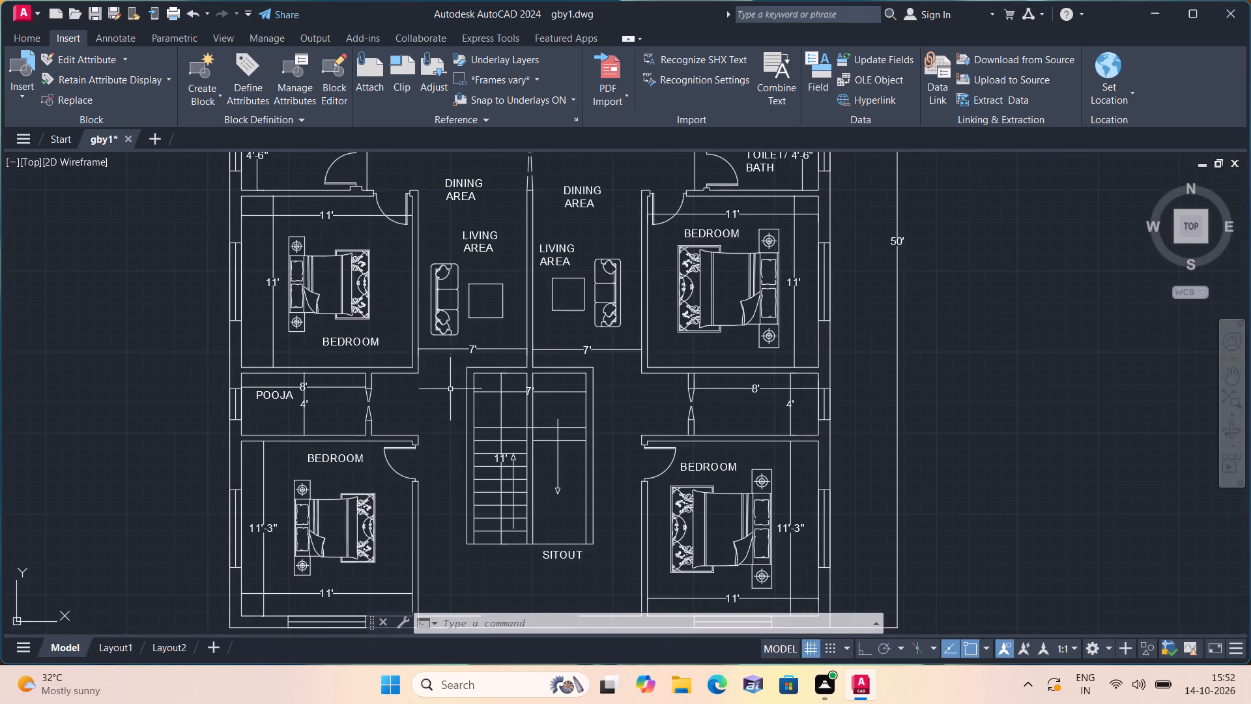
scroll(450, 383, up, 2)
triple_click(510, 278)
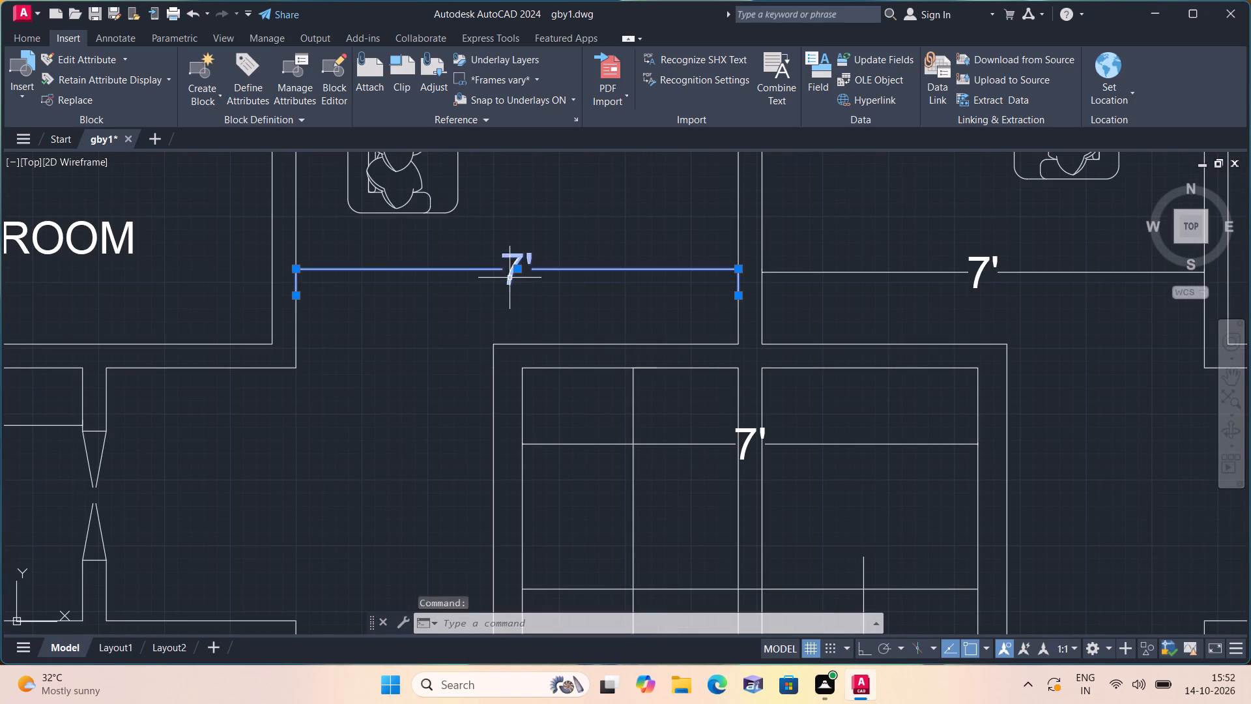
click(510, 278)
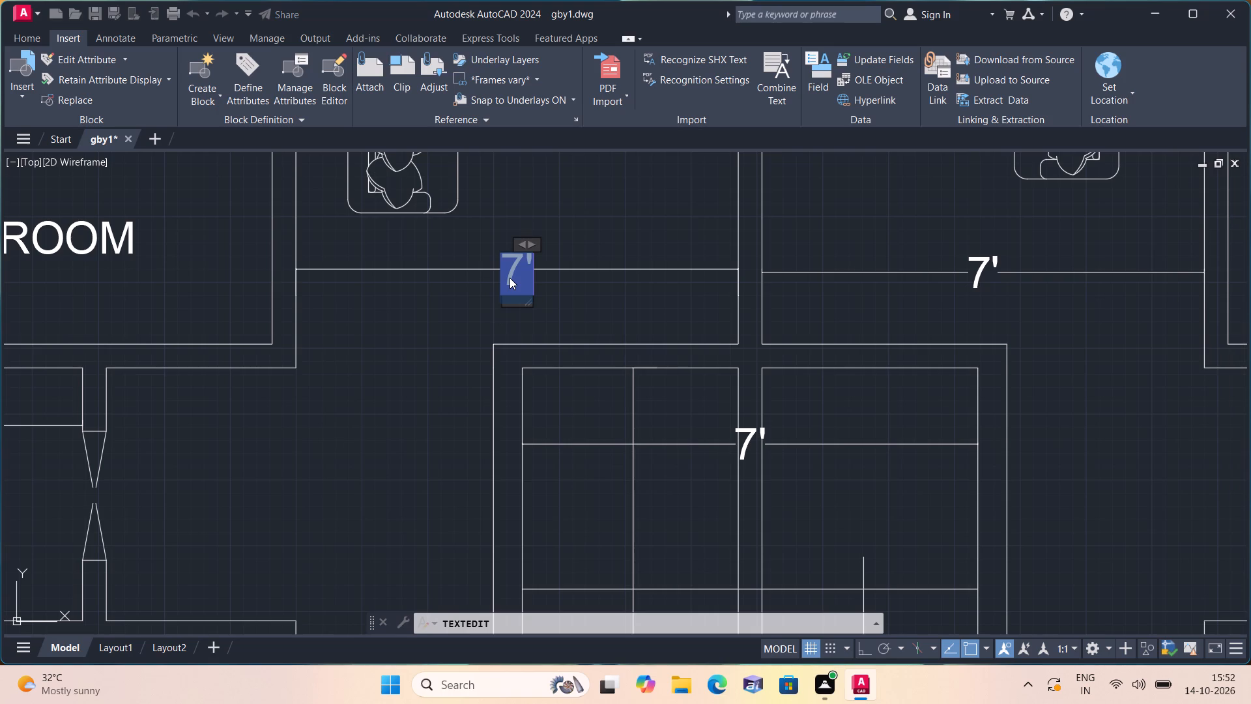
key(BackSpace)
text(7'-6")
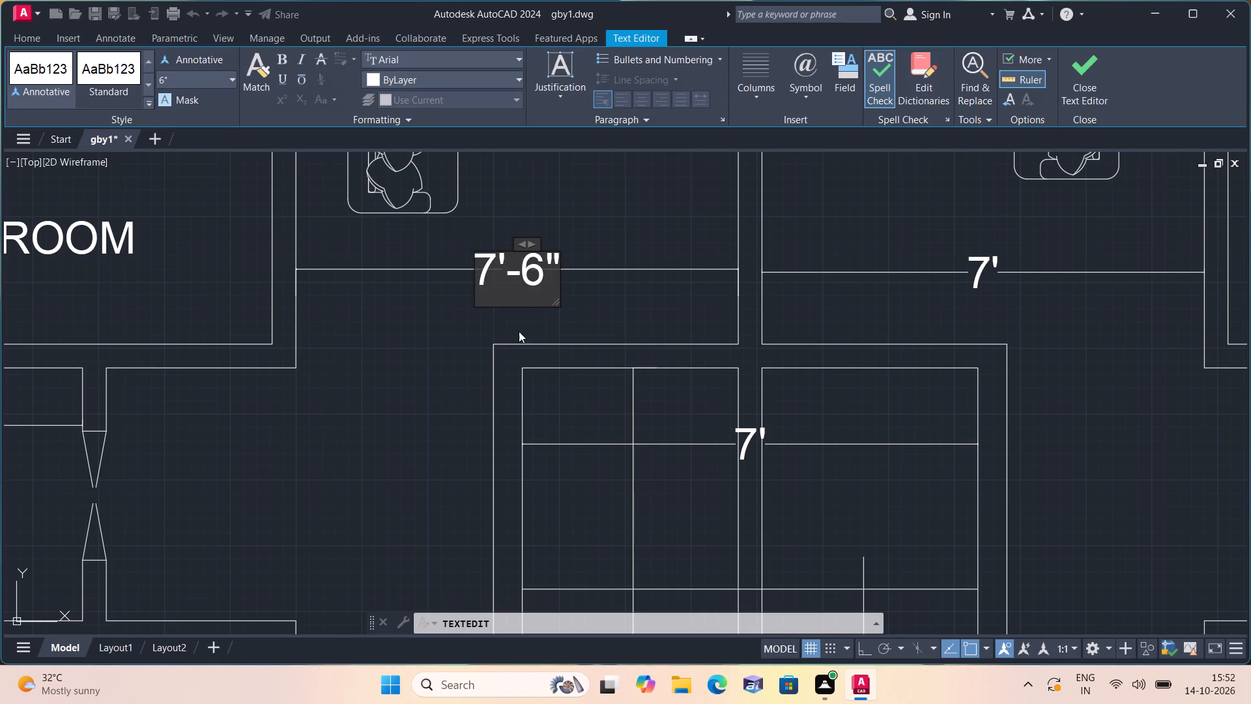
click(528, 317)
Override the text of the eastern living-area dimension north of the staircase with 7'-6" and finish text editing.
middle_drag(525, 317, 441, 359)
scroll(541, 336, down, 1)
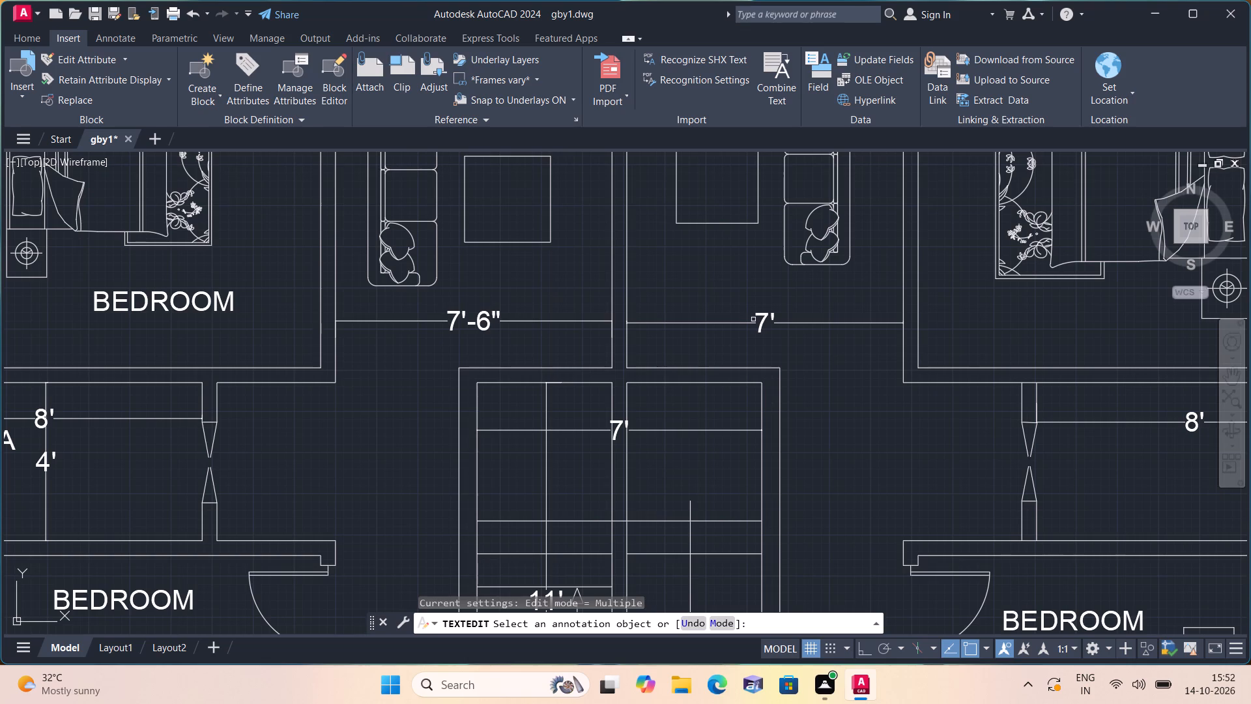
triple_click(760, 319)
click(760, 319)
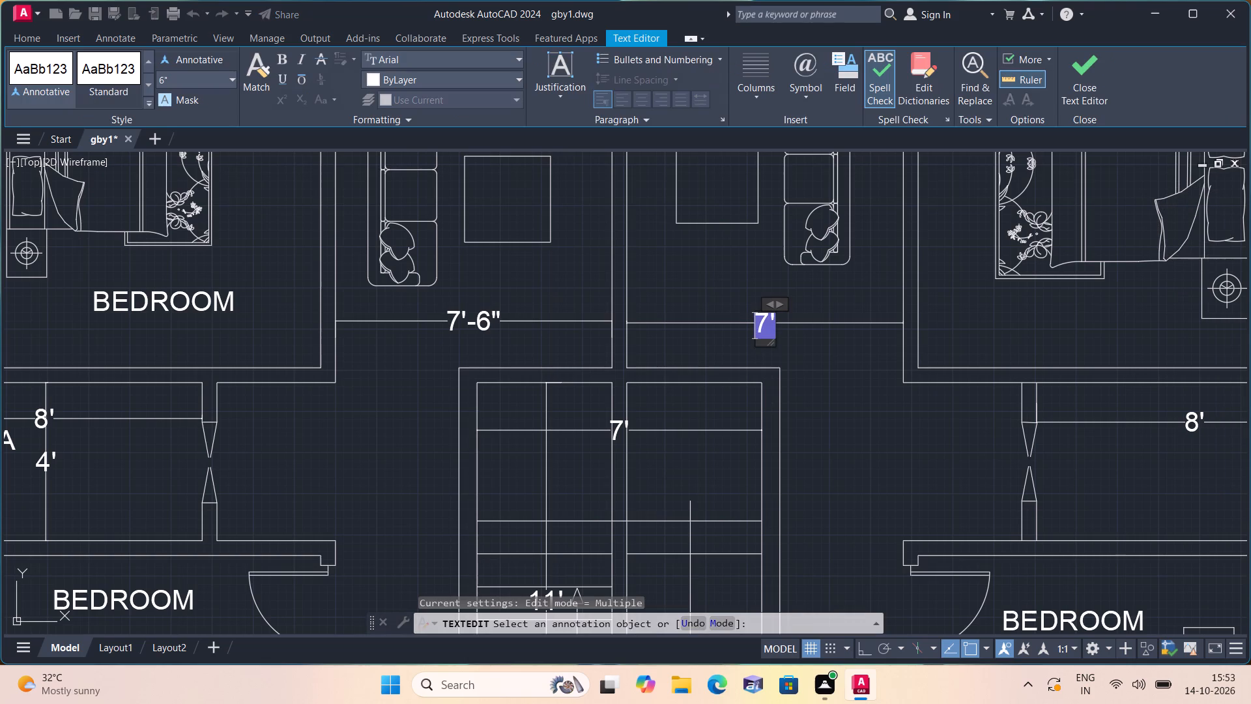
key(BackSpace)
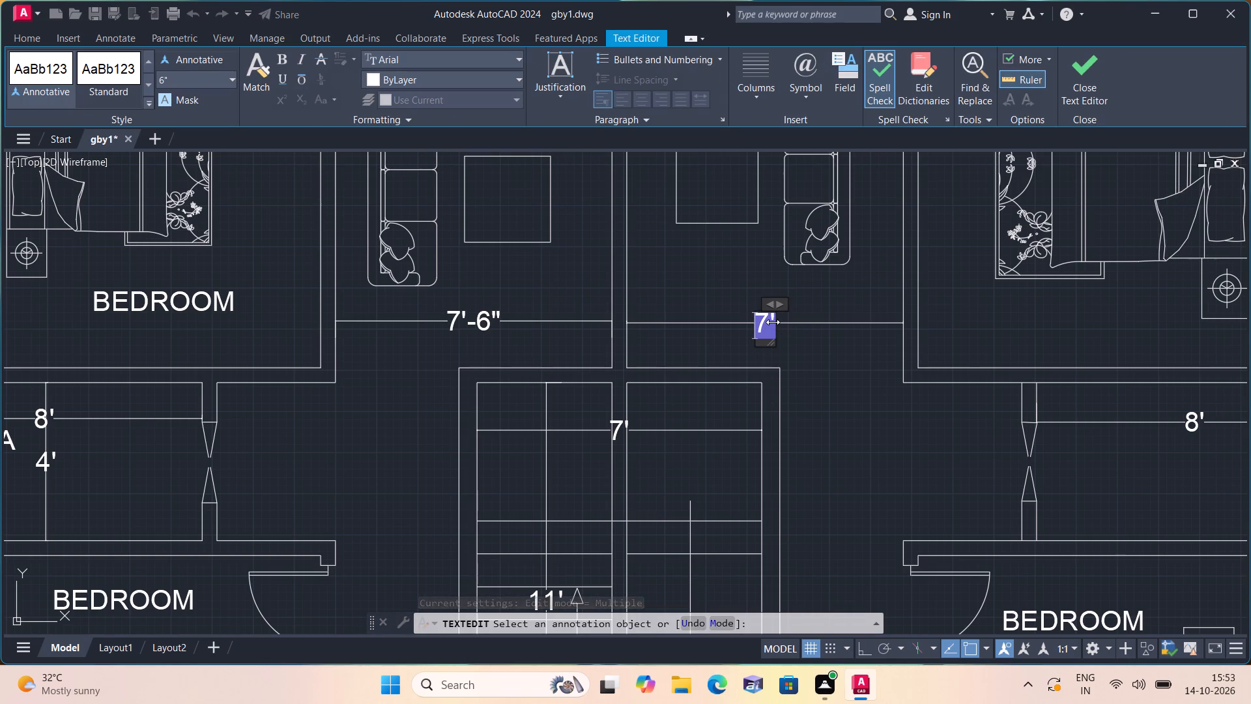
click(773, 322)
click(764, 336)
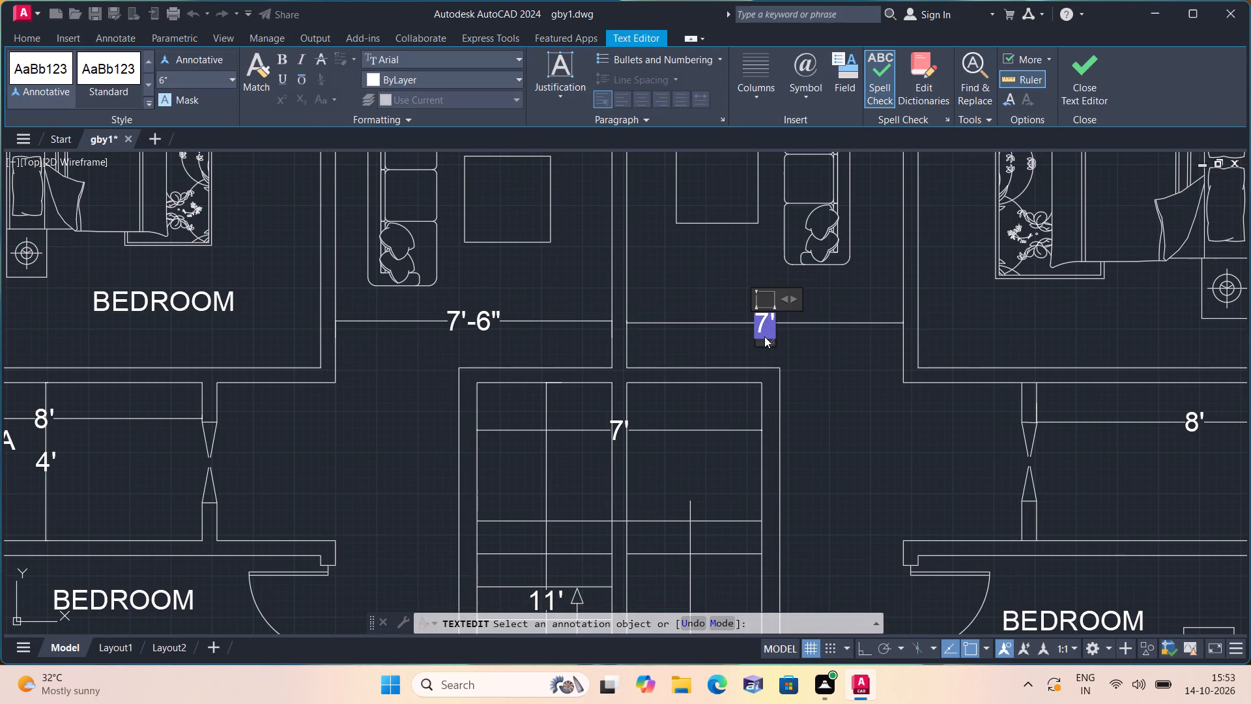
key(BackSpace)
text(7'-6")
click(744, 276)
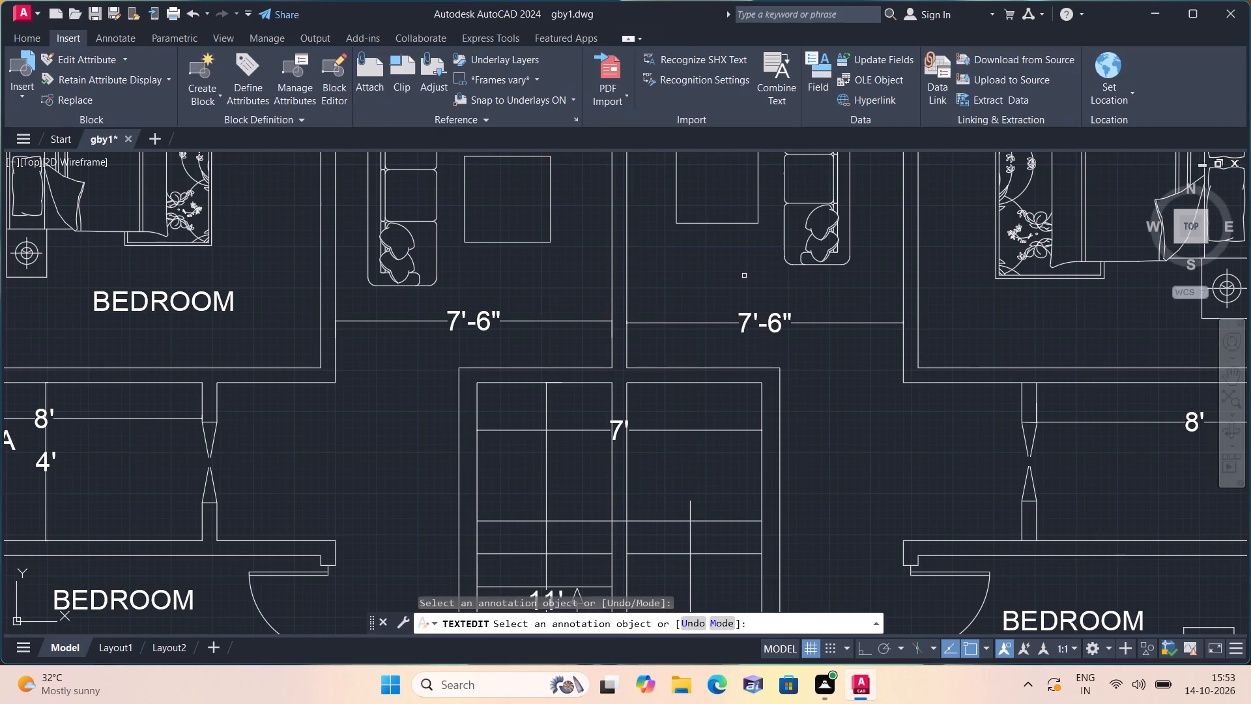
key(Escape)
Examine the staircase, sitout and surrounding southern rooms for remaining missing dimensions or details.
scroll(692, 314, down, 2)
scroll(597, 338, up, 1)
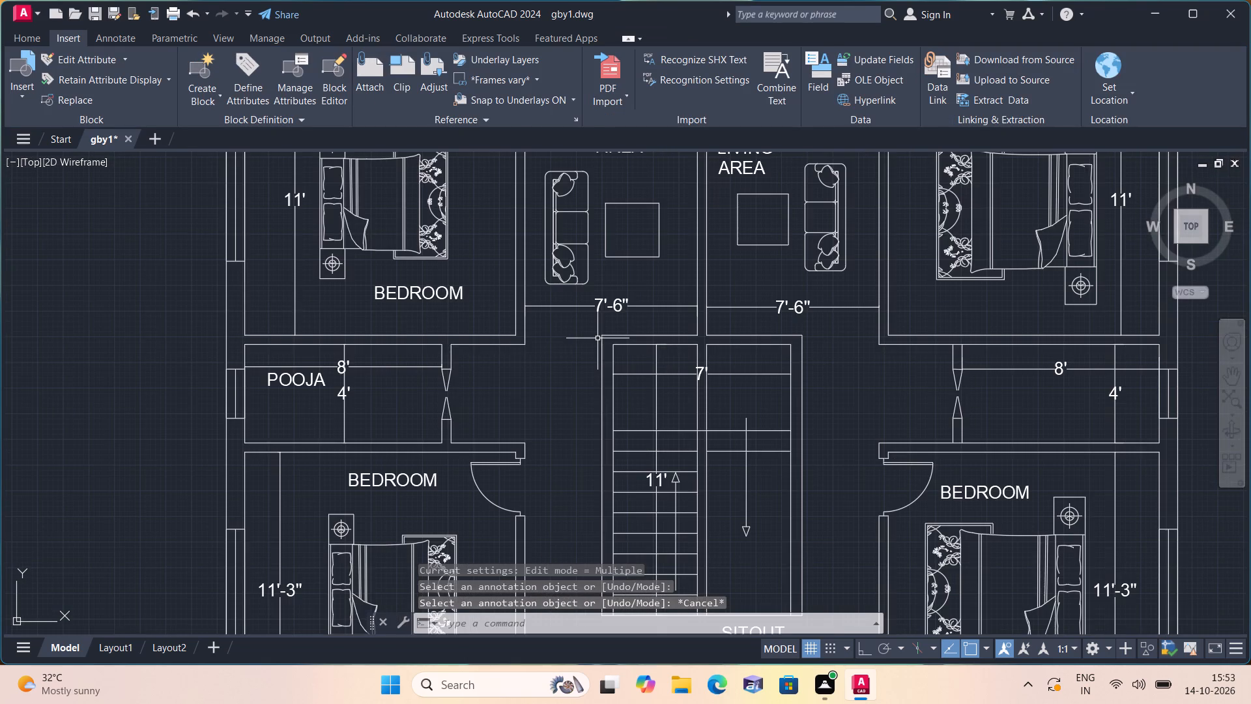
middle_drag(592, 338, 565, 295)
scroll(590, 311, down, 2)
middle_drag(604, 345, 601, 307)
scroll(601, 307, up, 1)
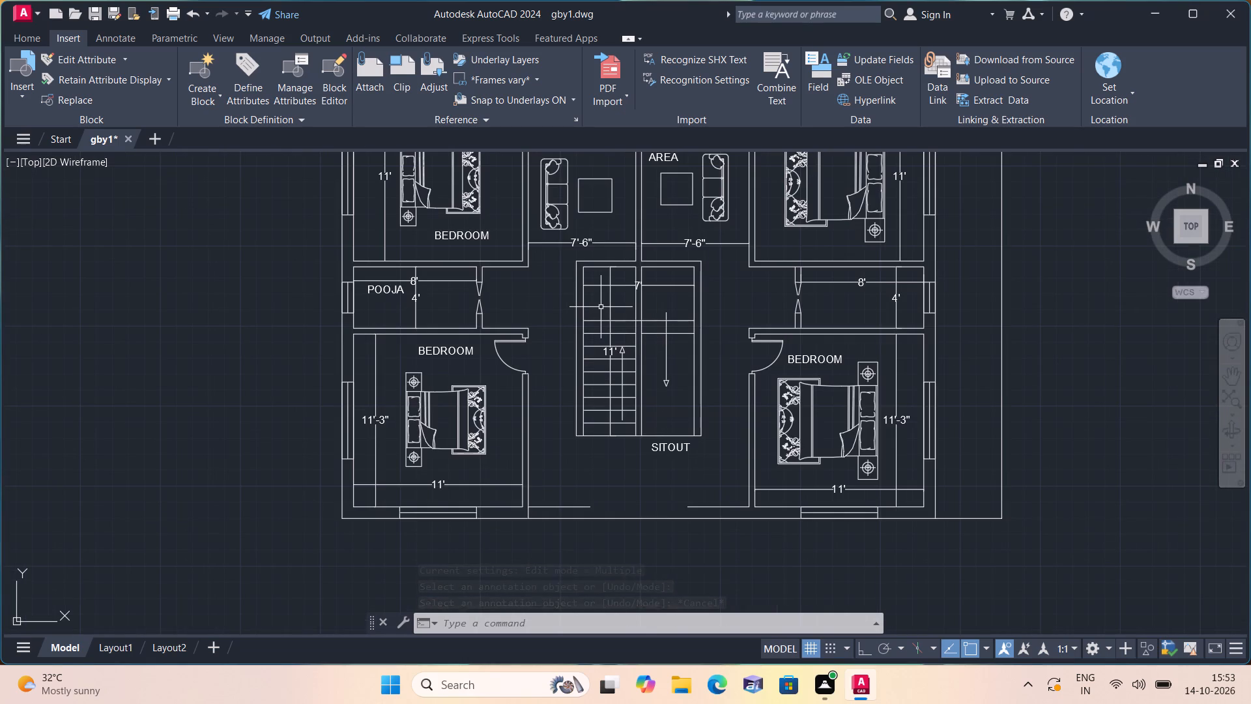
scroll(601, 307, up, 1)
scroll(601, 307, down, 1)
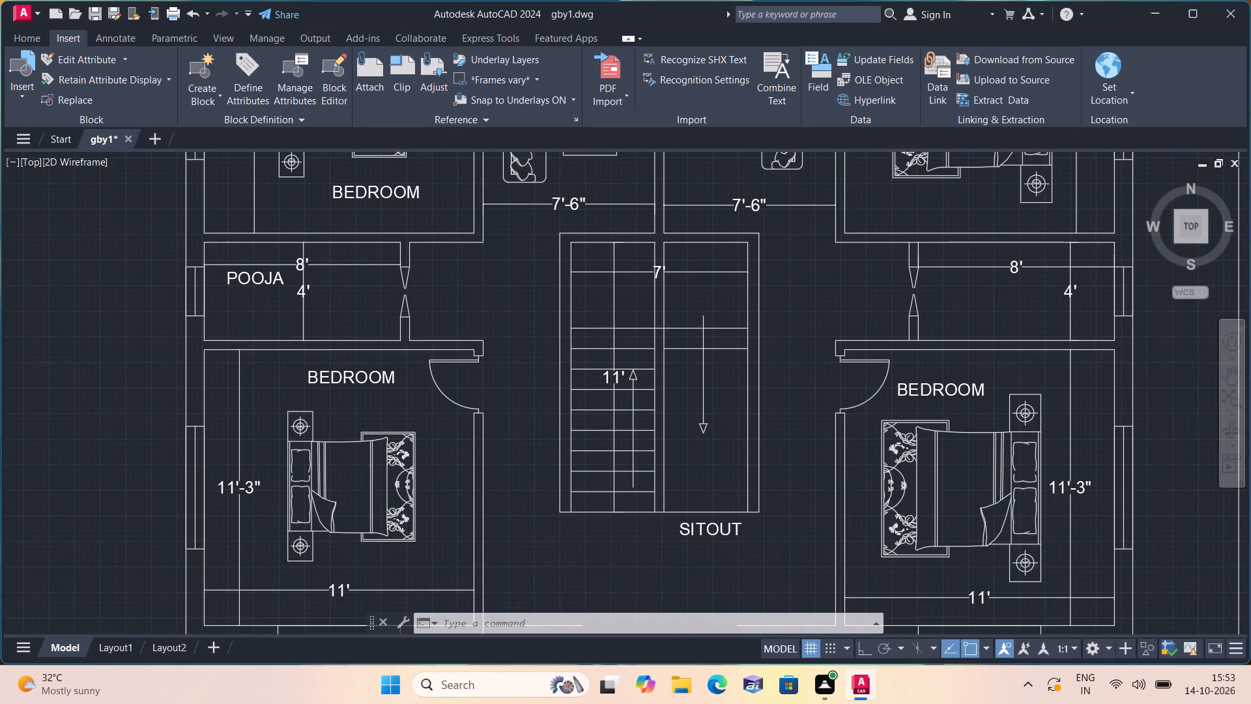
scroll(601, 307, up, 1)
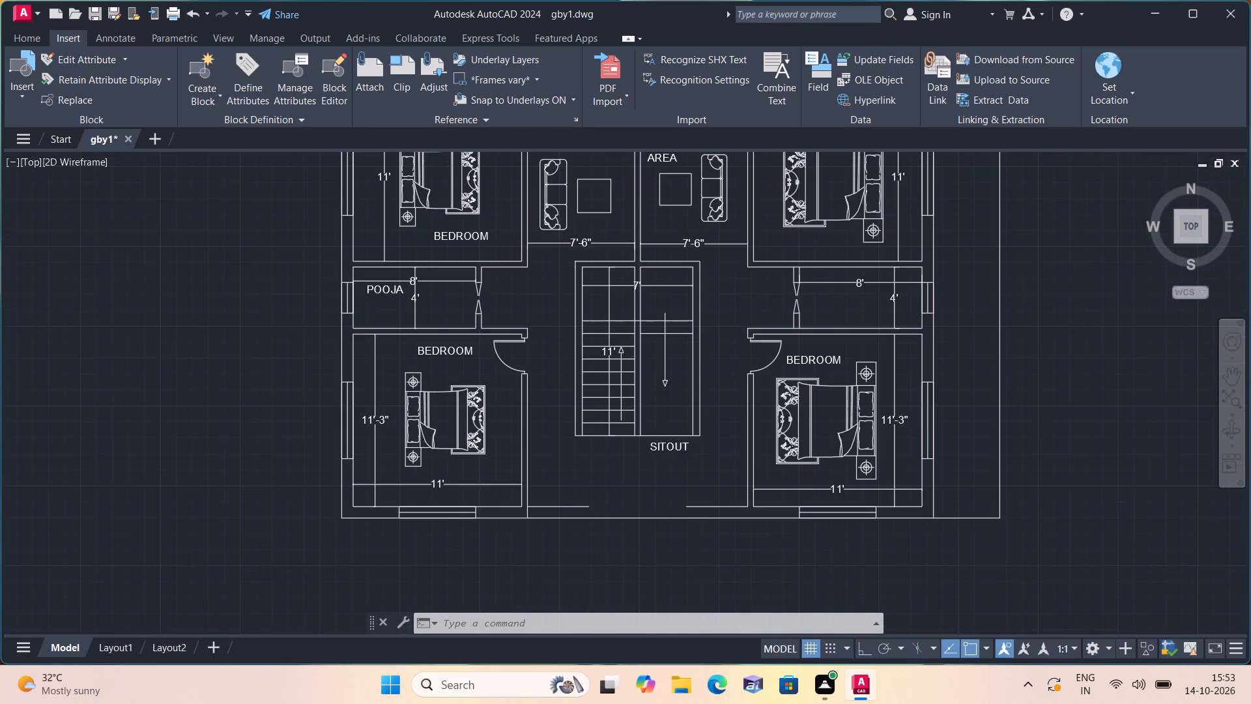
Add a horizontal linear dimension across the sitout between the facing walls of the two southern bedrooms.
scroll(627, 362, down, 1)
middle_drag(624, 362, 592, 284)
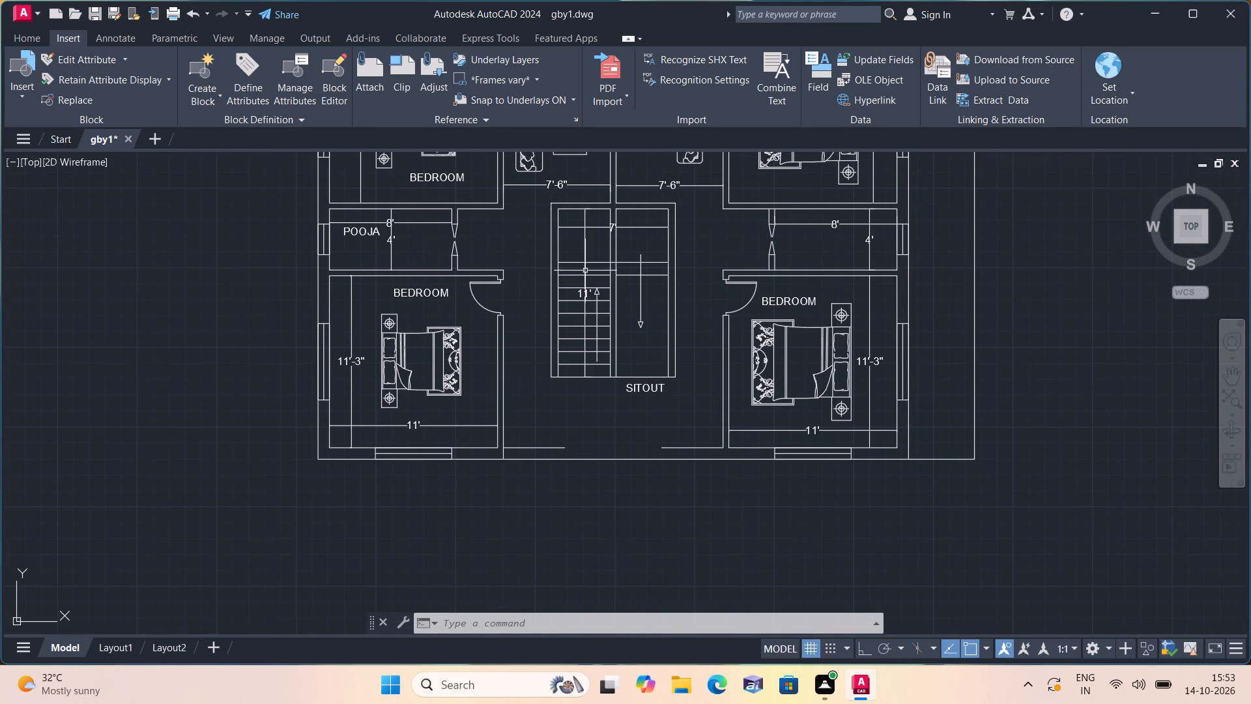
click(24, 38)
click(308, 55)
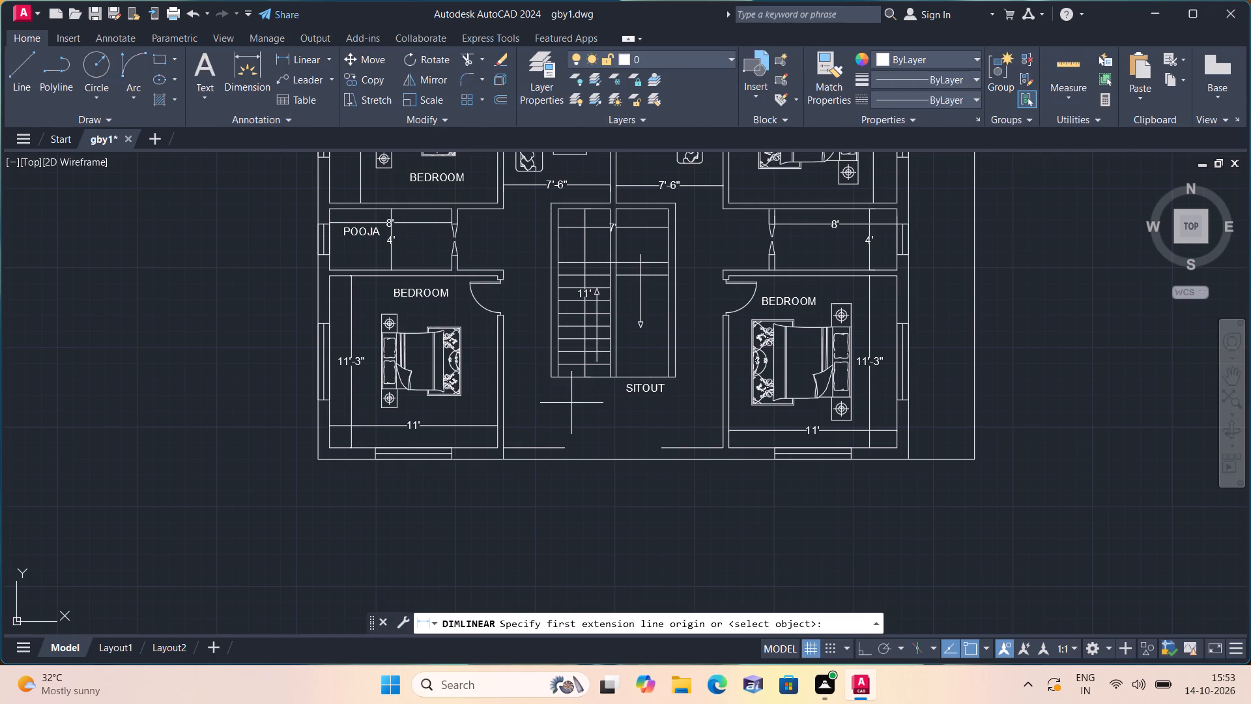
scroll(555, 415, up, 1)
click(468, 396)
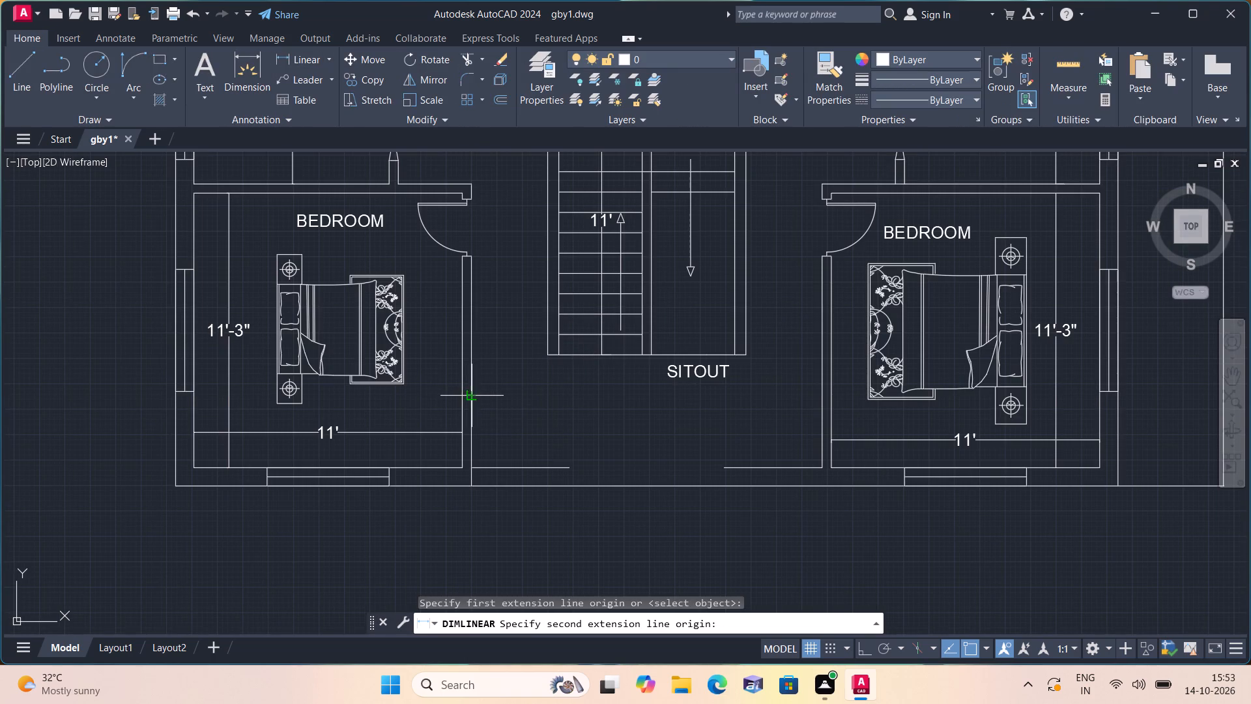
click(822, 396)
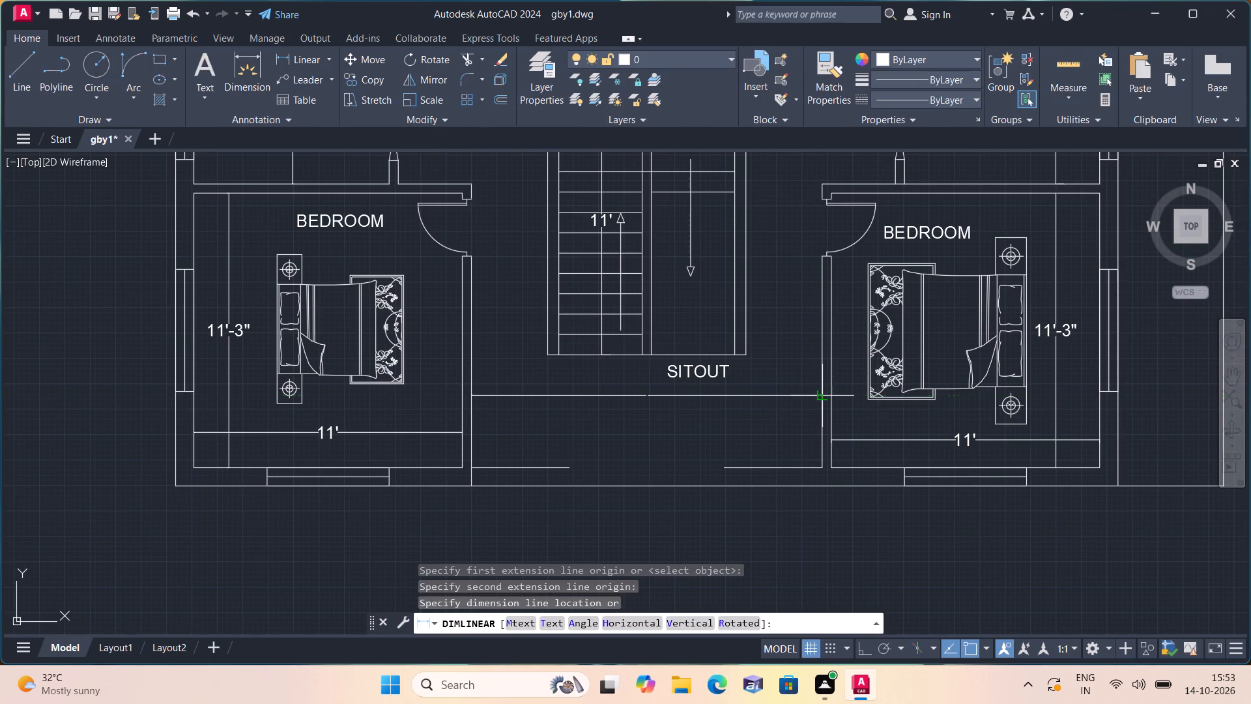
click(814, 397)
Set the text height of the sitout width dimension to 6".
click(691, 420)
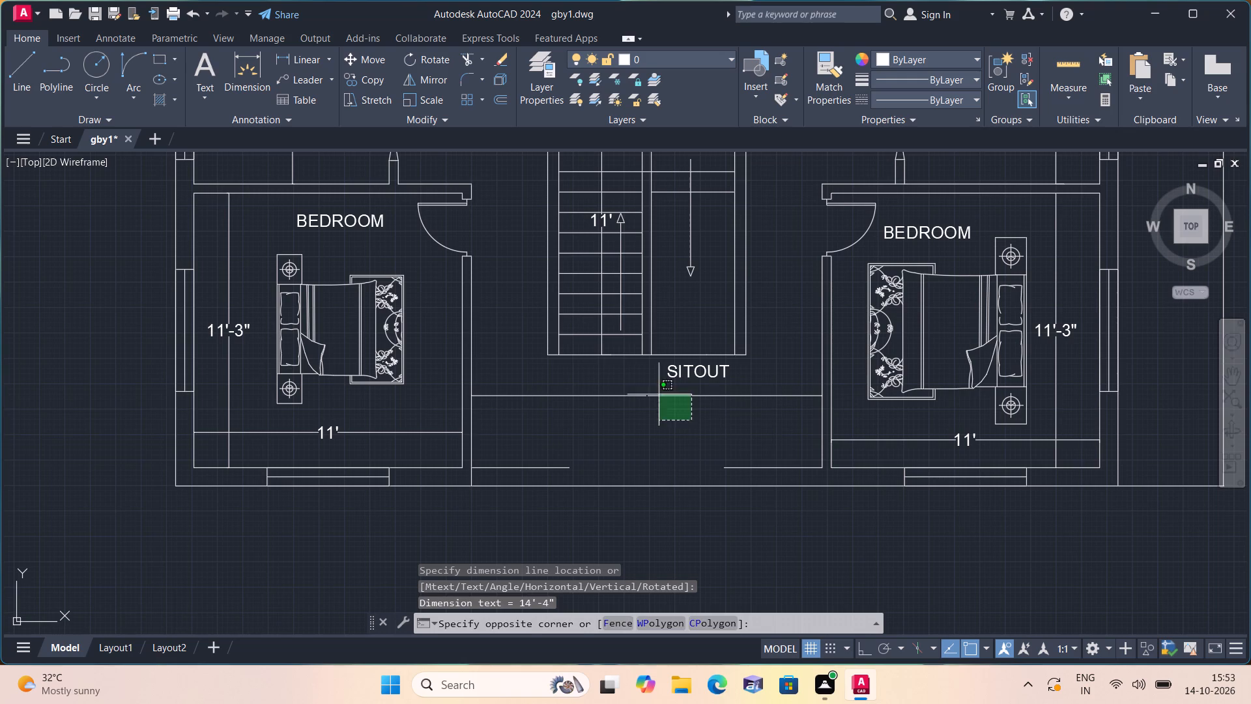
click(604, 383)
right_click(604, 383)
click(679, 632)
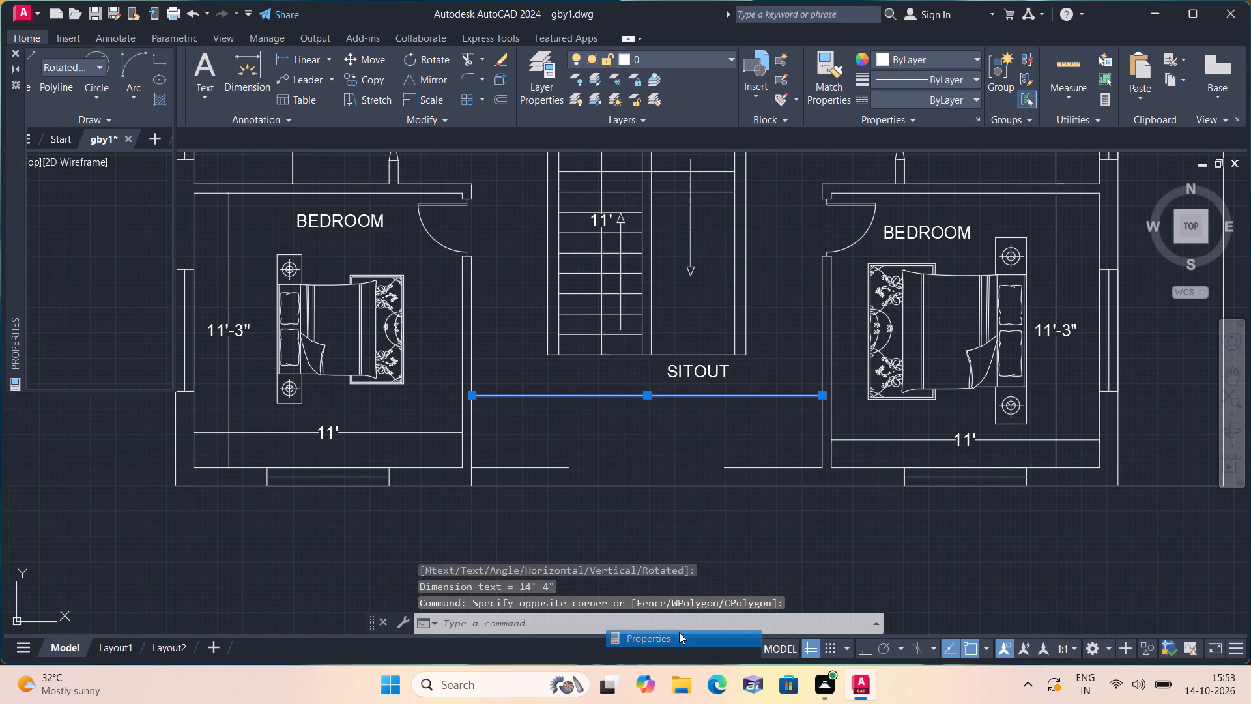
scroll(95, 336, down, 5)
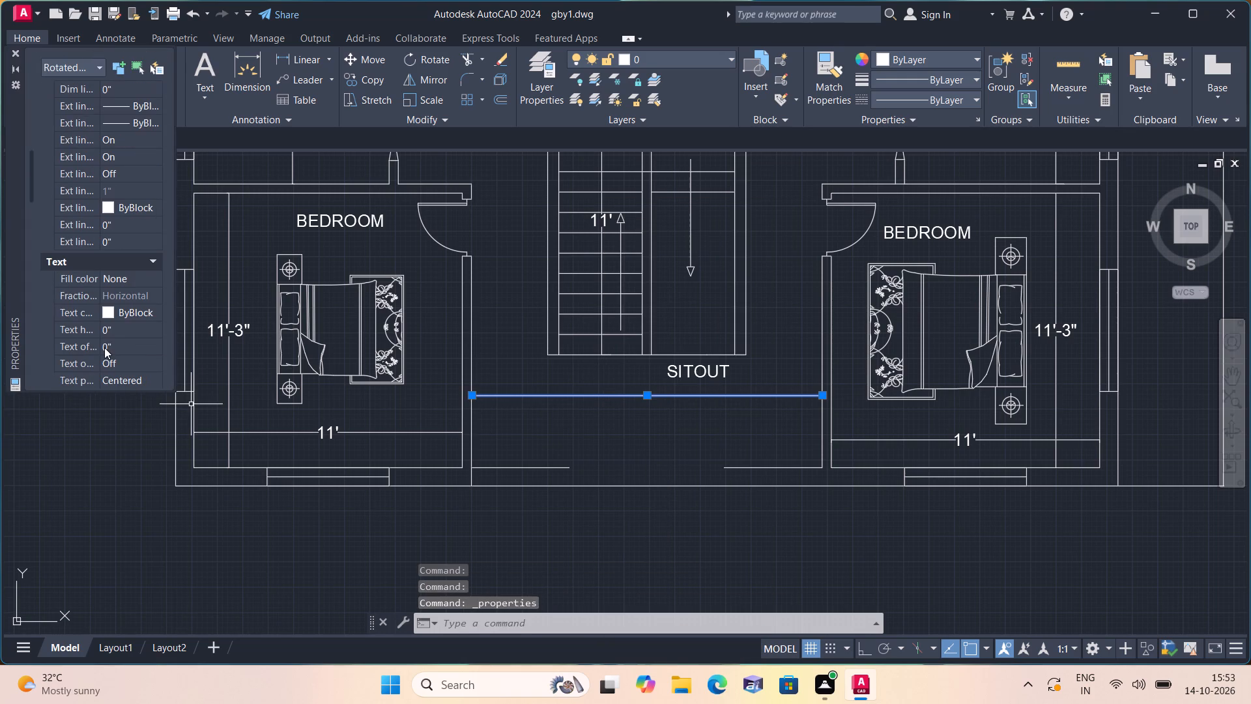
click(109, 325)
key(BackSpace)
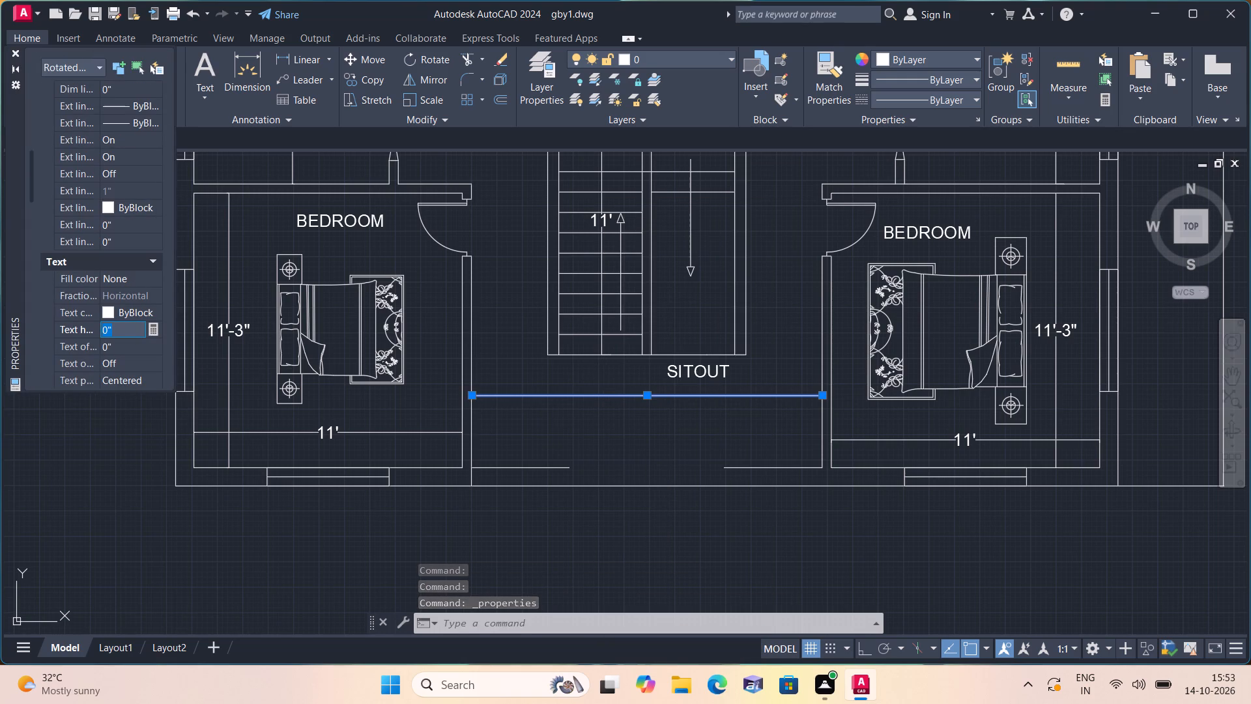
text(6")
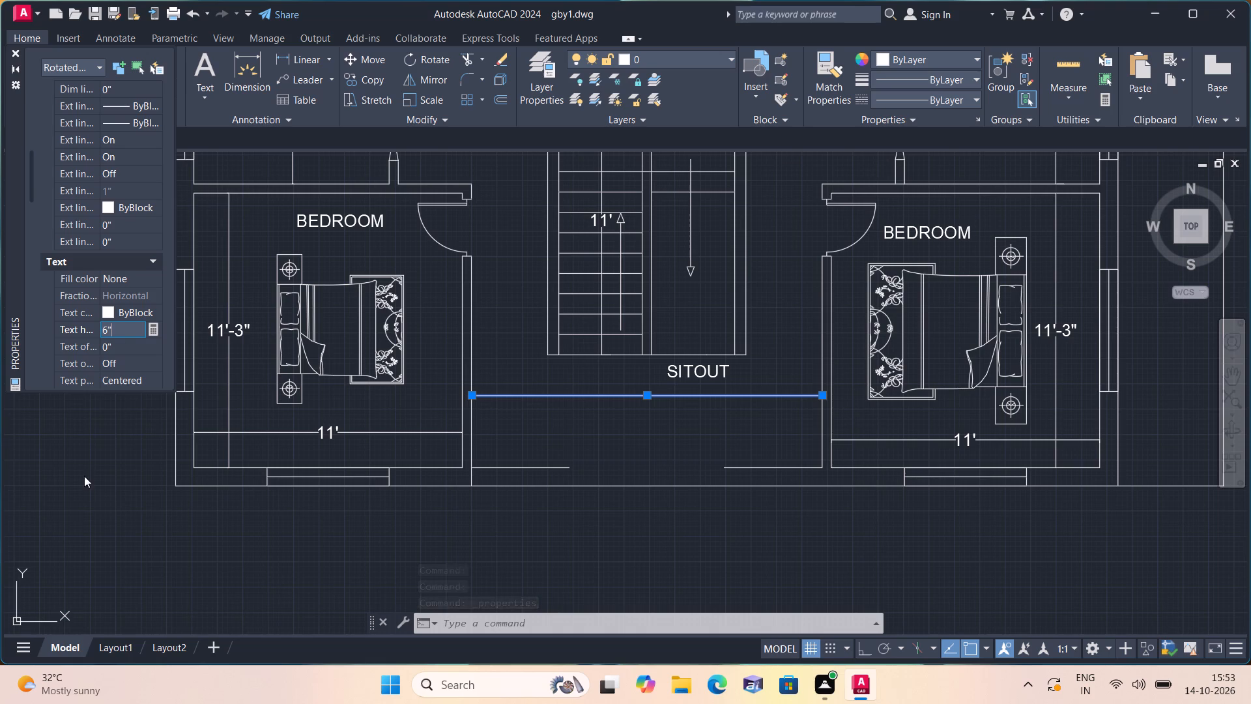
click(84, 476)
click(19, 53)
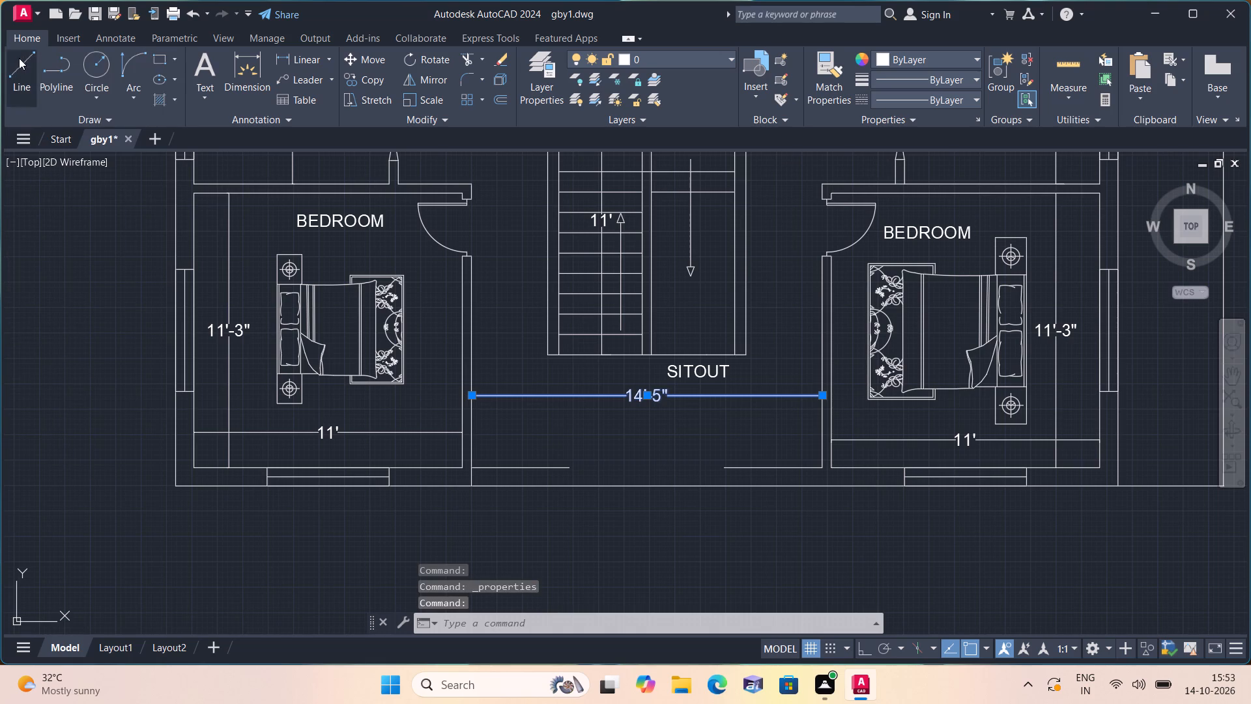
key(Escape)
Override the text of the sitout width dimension with 15'-6" and finish text editing.
scroll(128, 117, down, 1)
scroll(384, 248, down, 1)
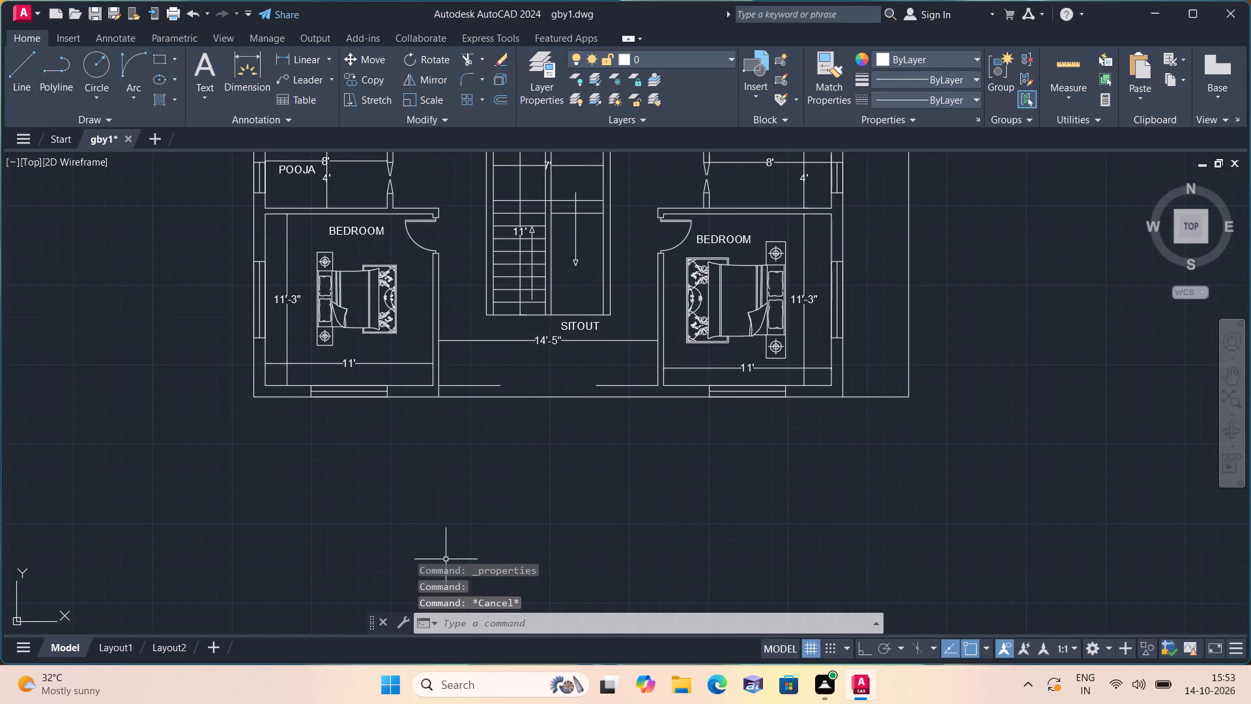
scroll(492, 549, up, 2)
scroll(569, 495, down, 2)
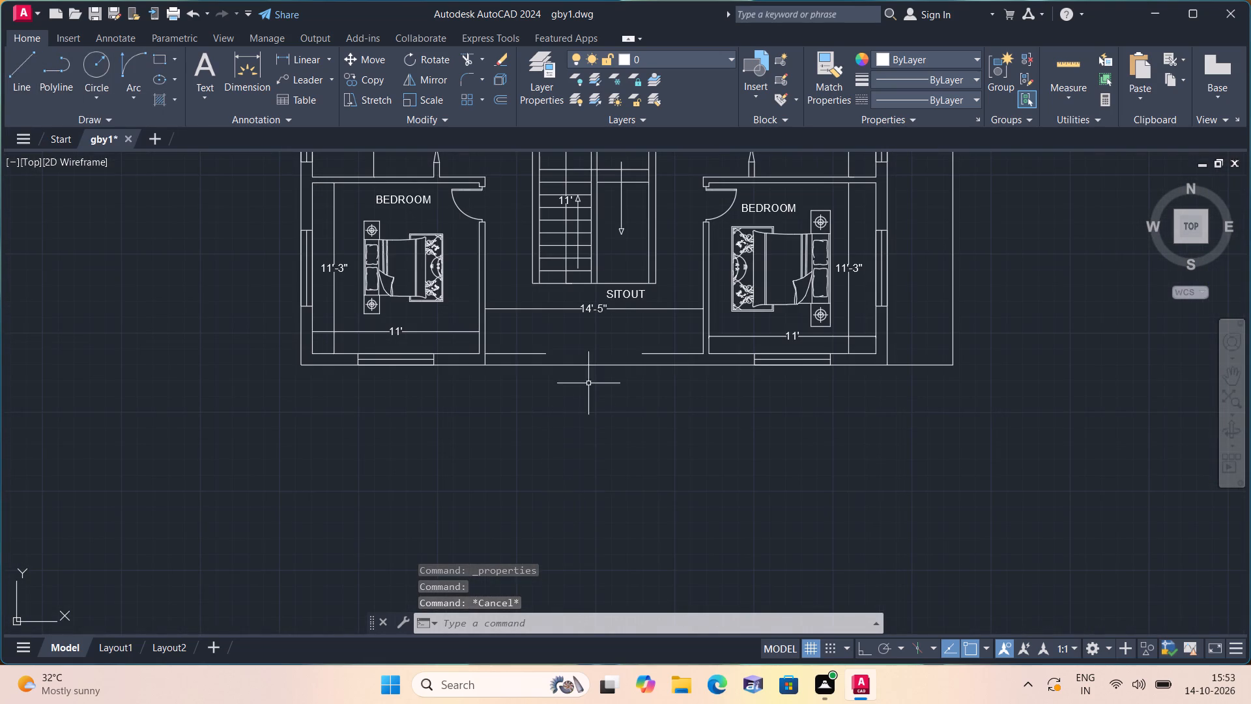
scroll(593, 310, up, 1)
triple_click(586, 310)
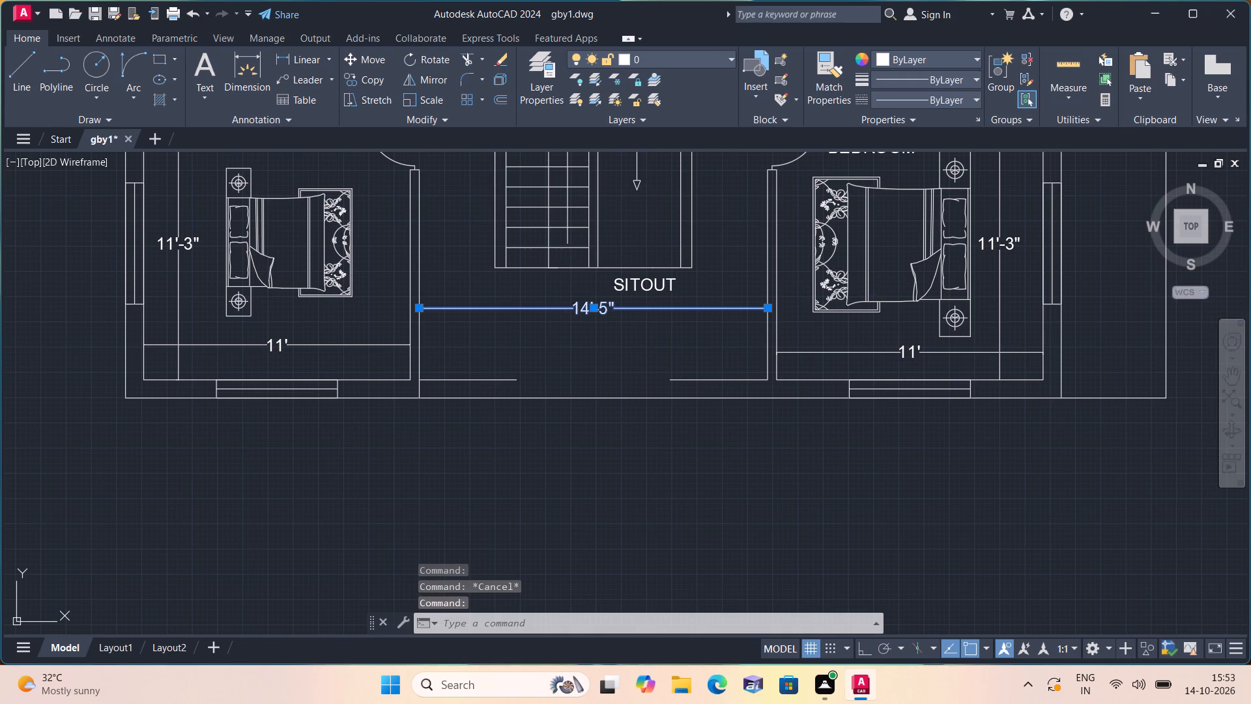
click(586, 310)
key(BackSpace)
text(15'-)
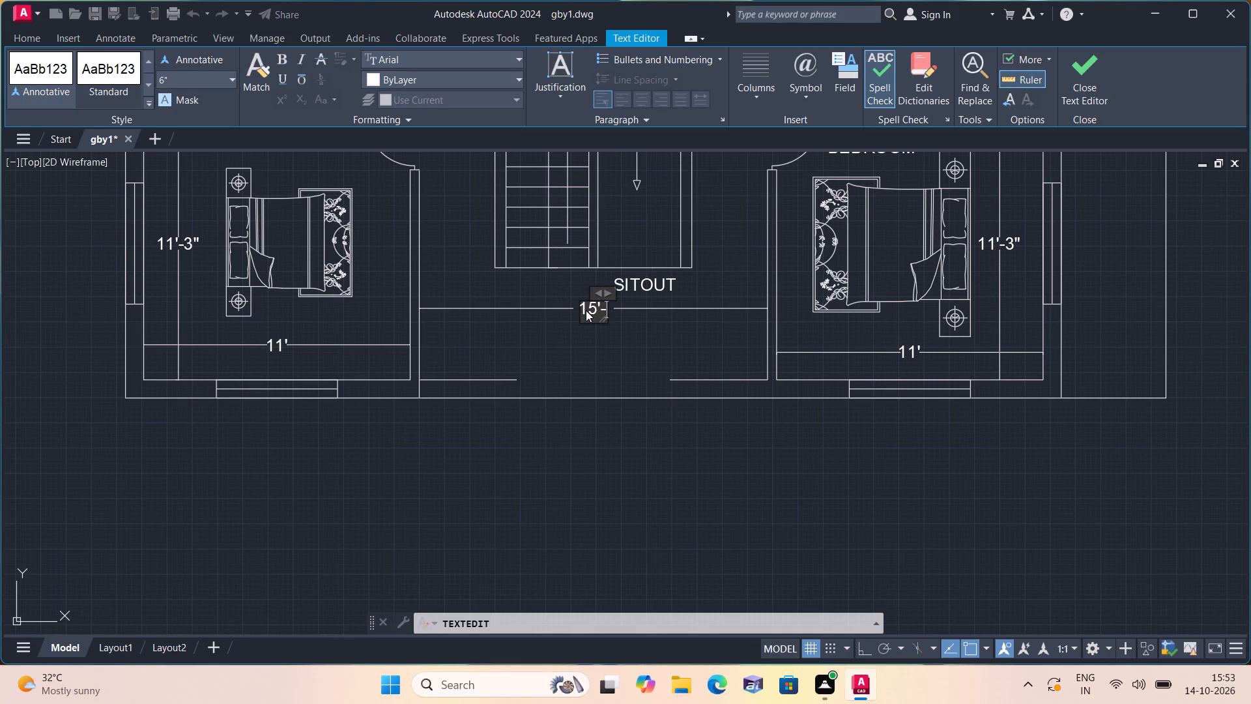
text(6")
click(556, 338)
key(Escape)
Draw a line closing the gap in the inner face of the sitout's south wall, joining its two open ends.
text(,l)
key(space)
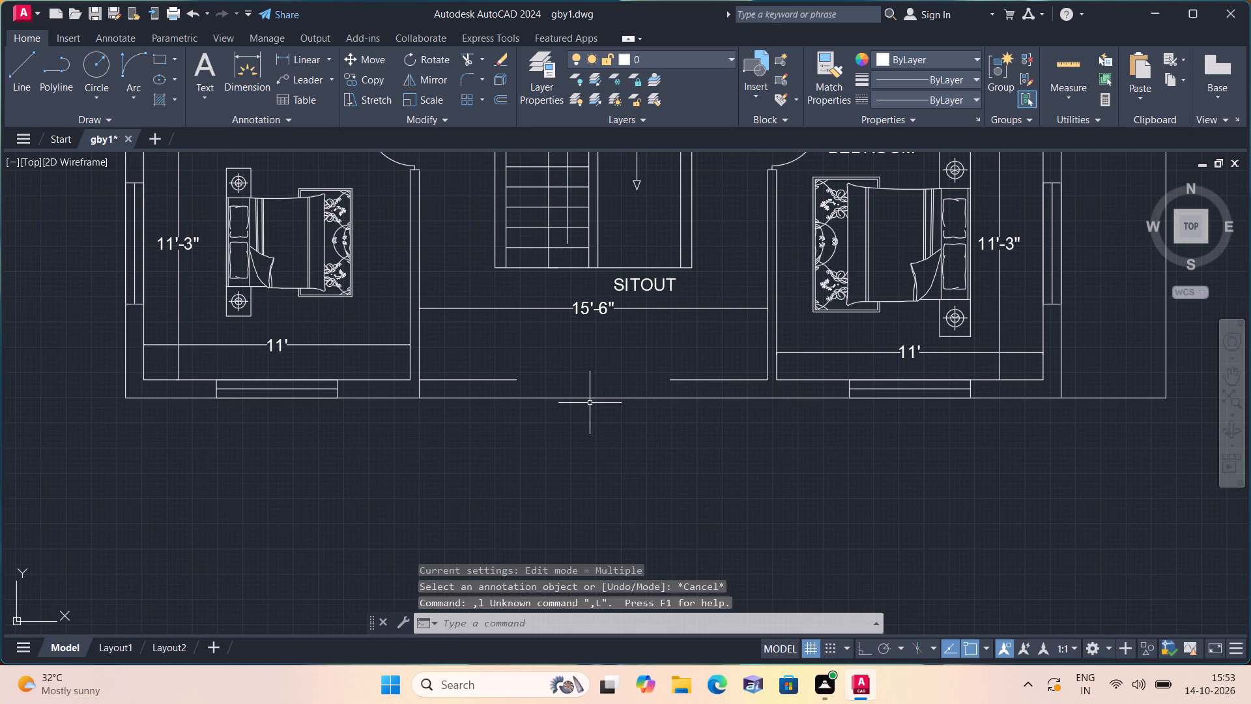
text(ll)
key(space)
text(l)
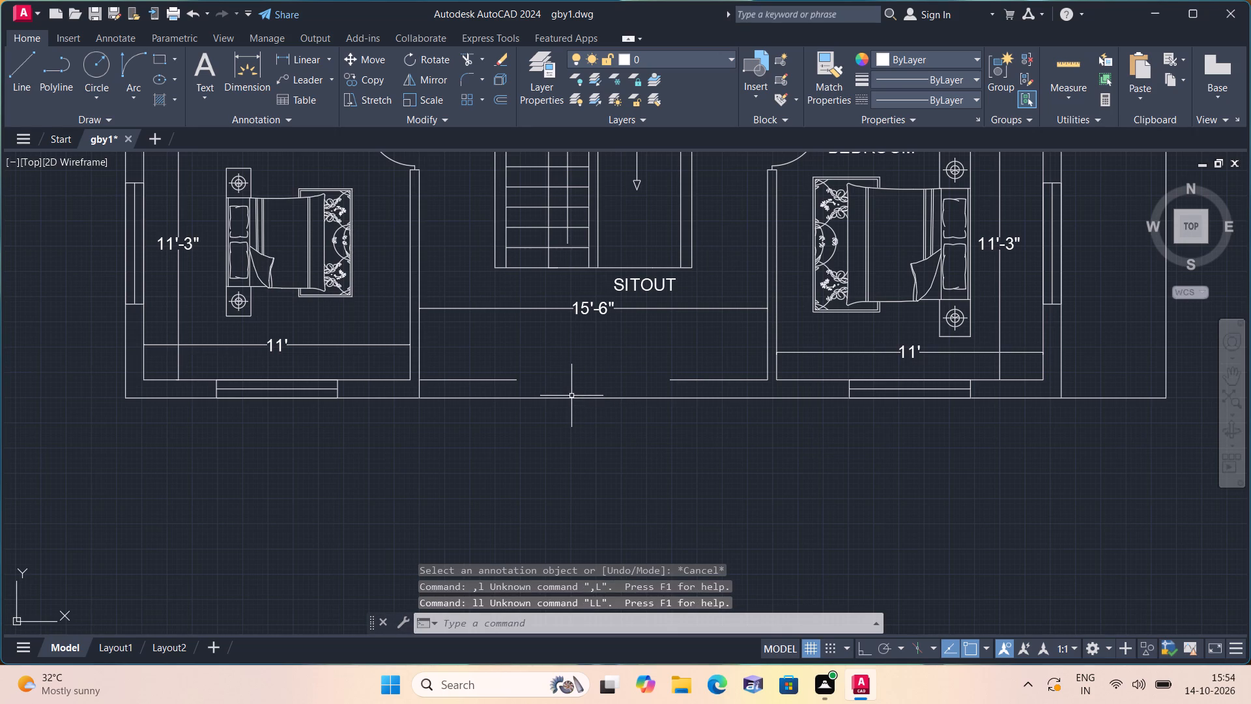
key(space)
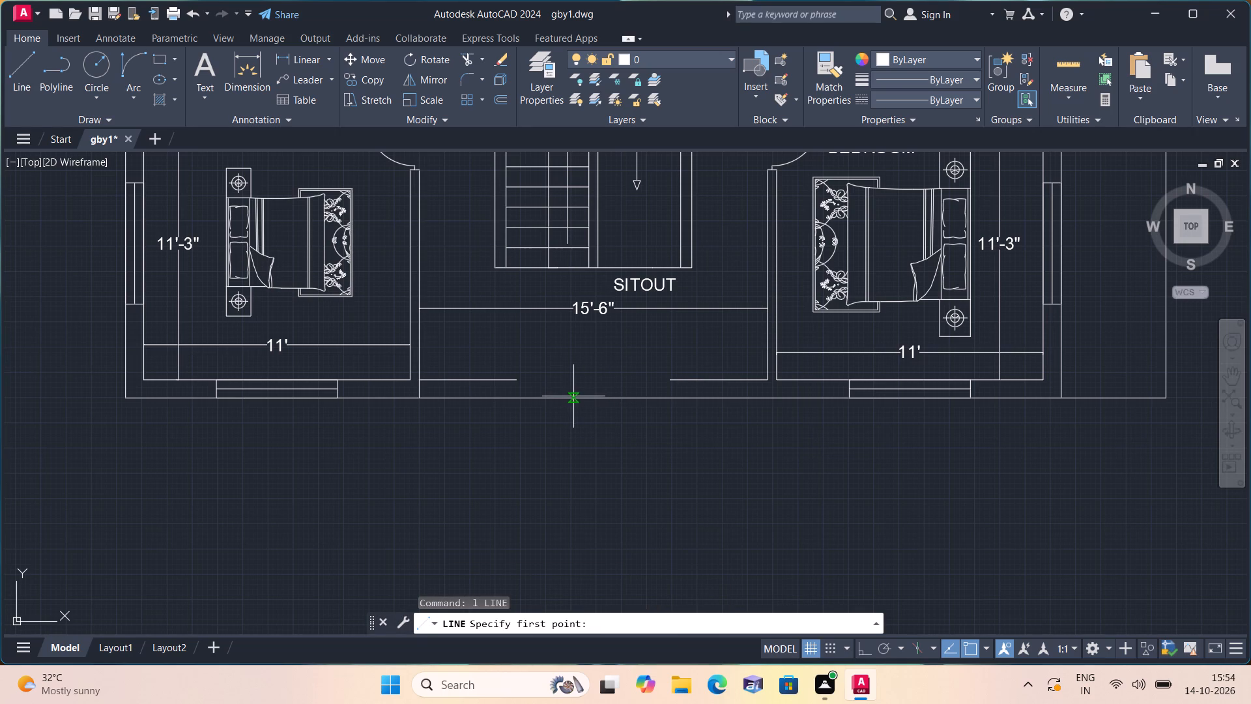
click(522, 382)
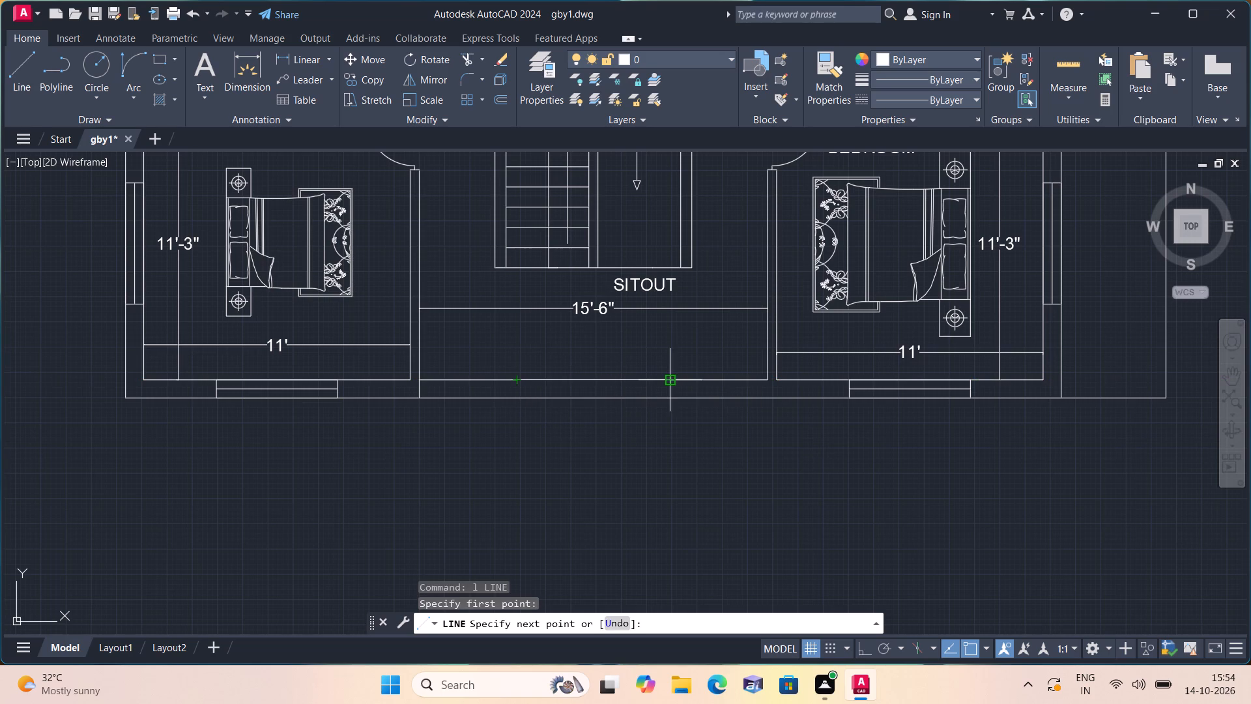
click(674, 381)
key(space)
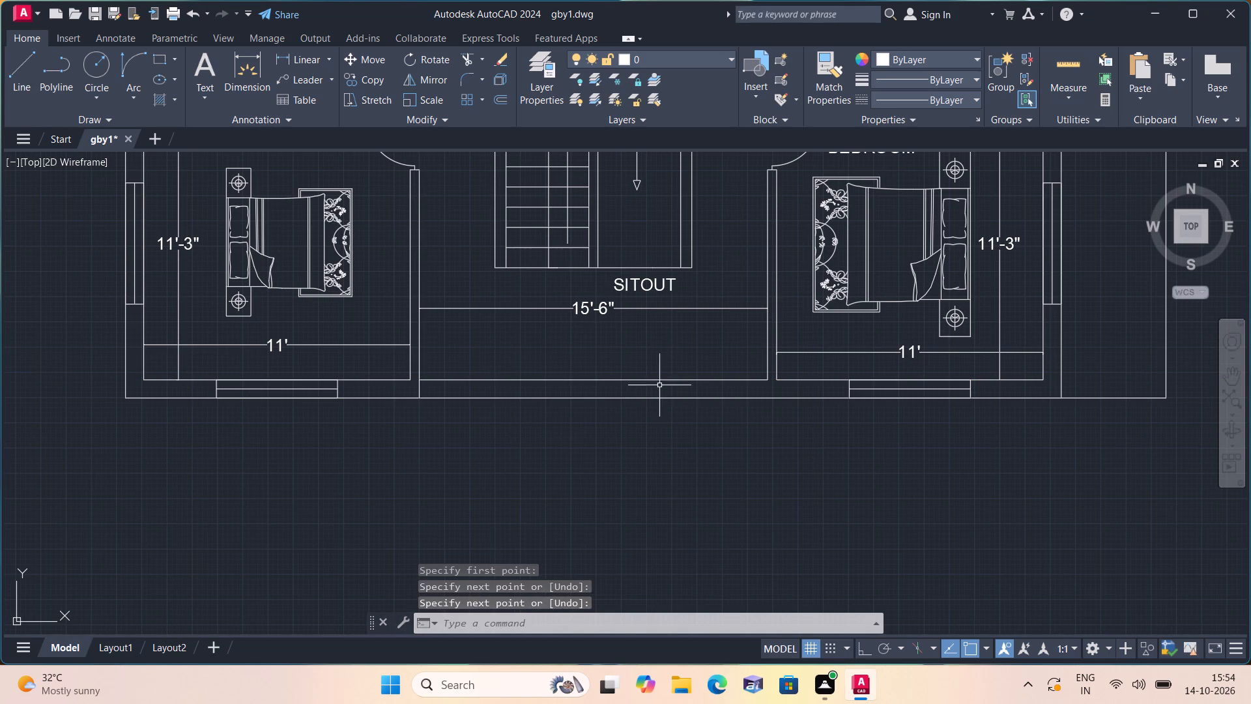
Draw a short vertical centre line northward from the midpoint of the new line on the sitout's south wall.
key(space)
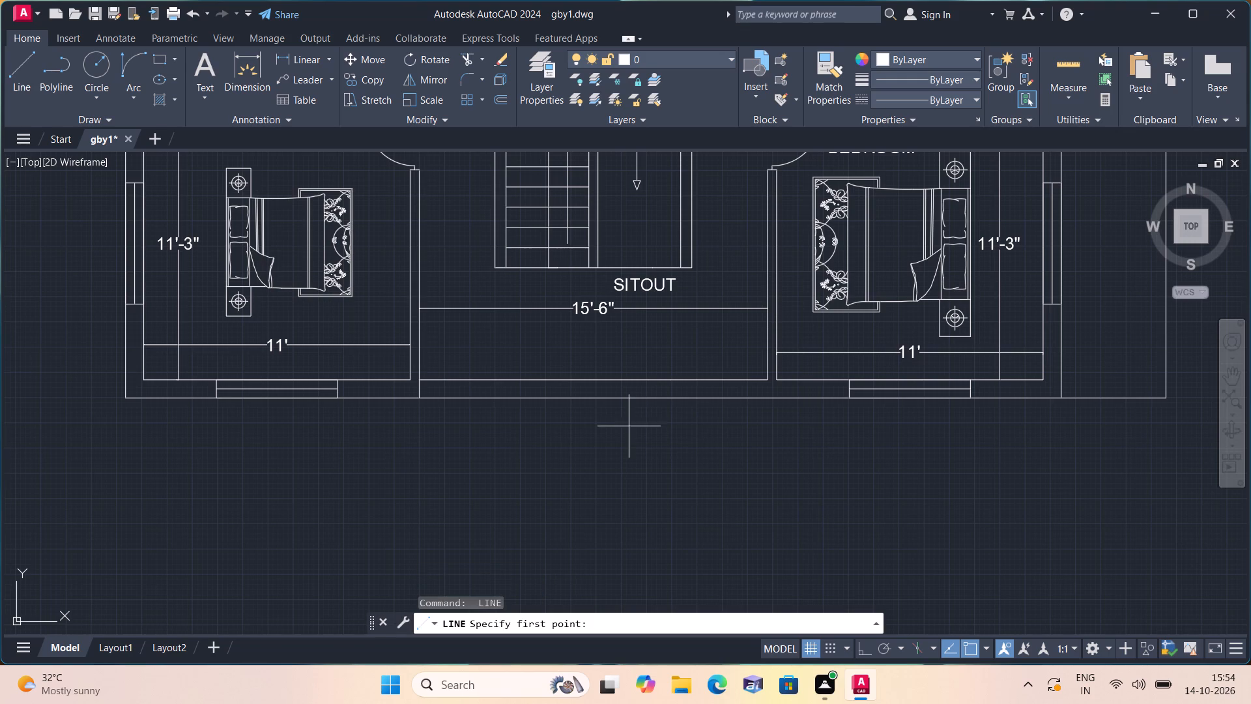
click(595, 381)
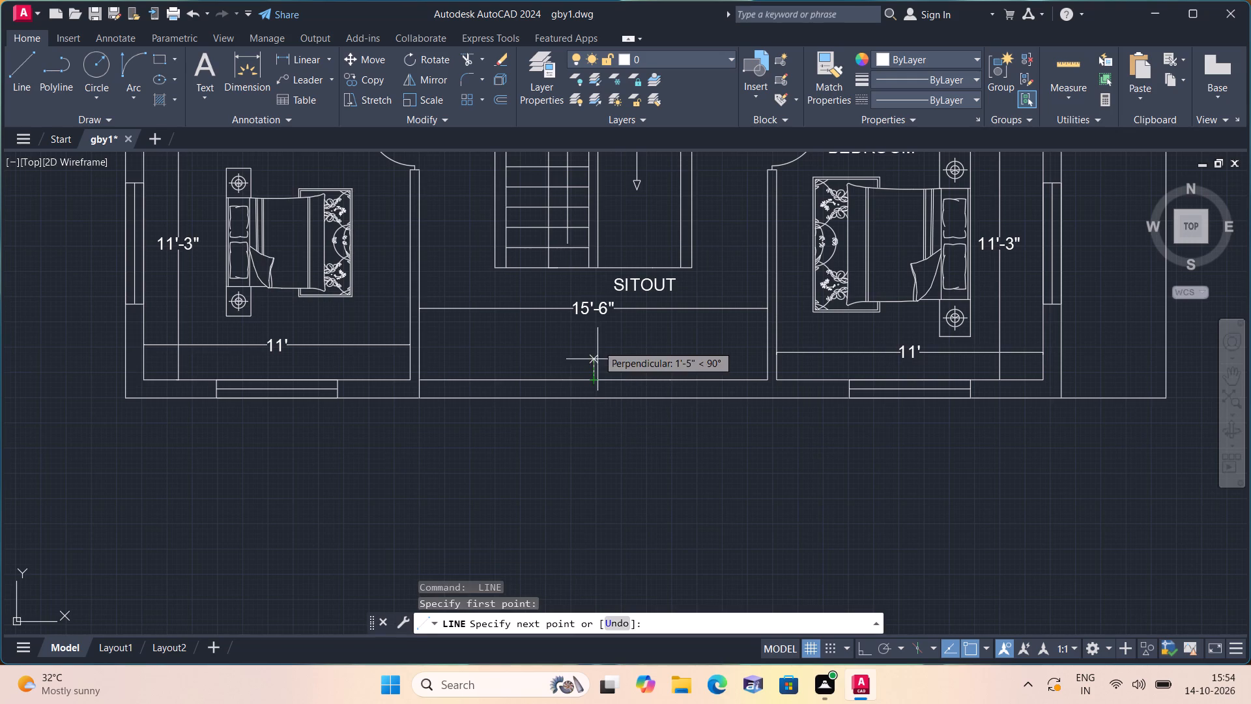
click(597, 342)
key(space)
With Ortho on, draw a line 4' east from the centre line's base, continuing south to the outer wall face.
scroll(605, 347, up, 2)
key(space)
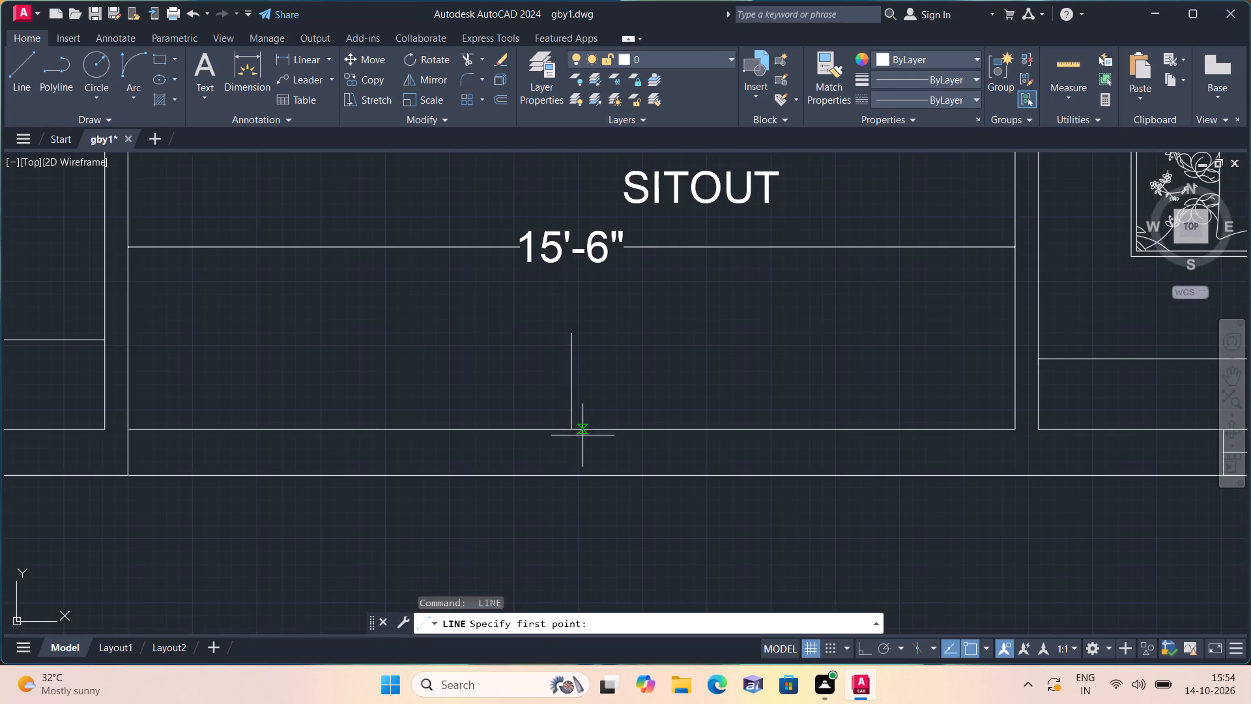
click(578, 431)
scroll(578, 431, down, 1)
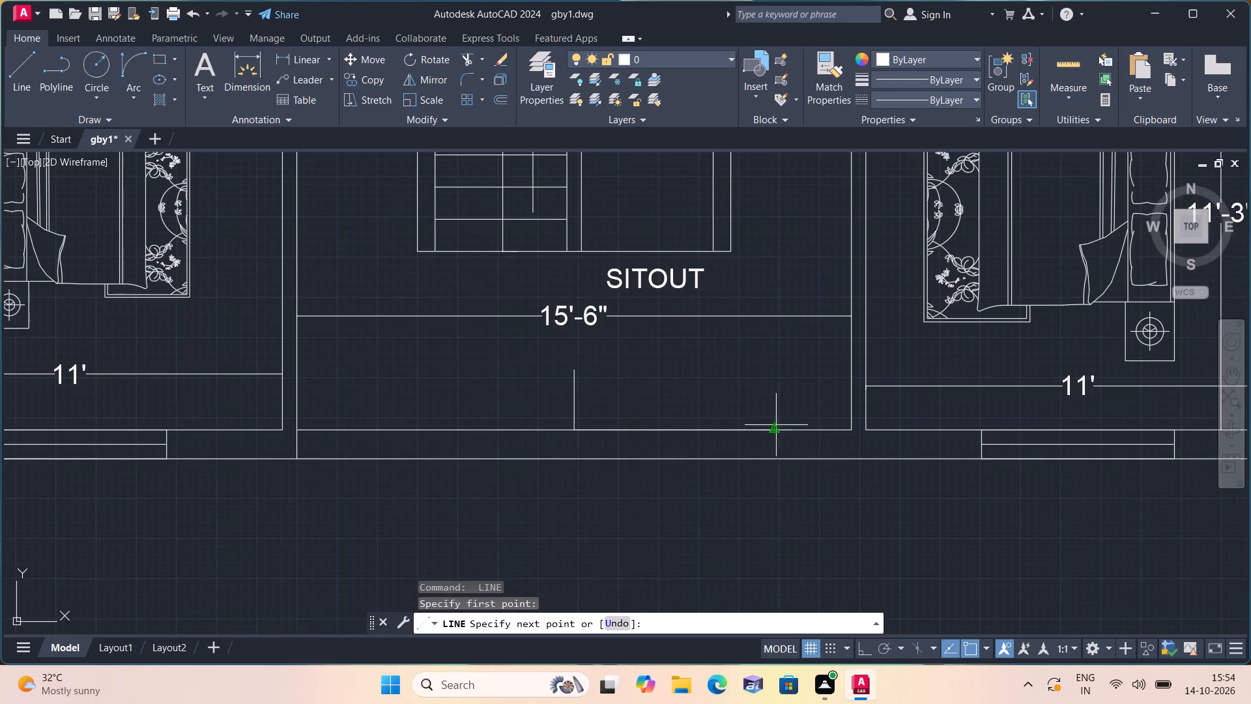
key(F8)
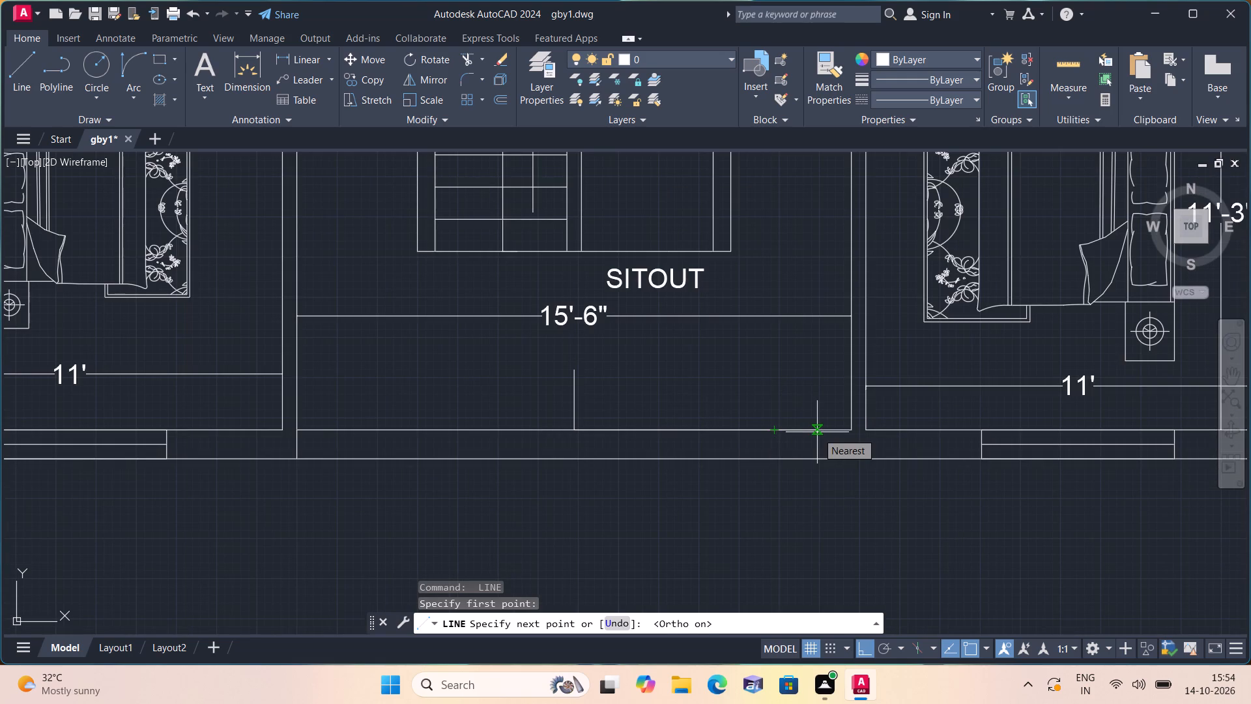
text(4')
key(space)
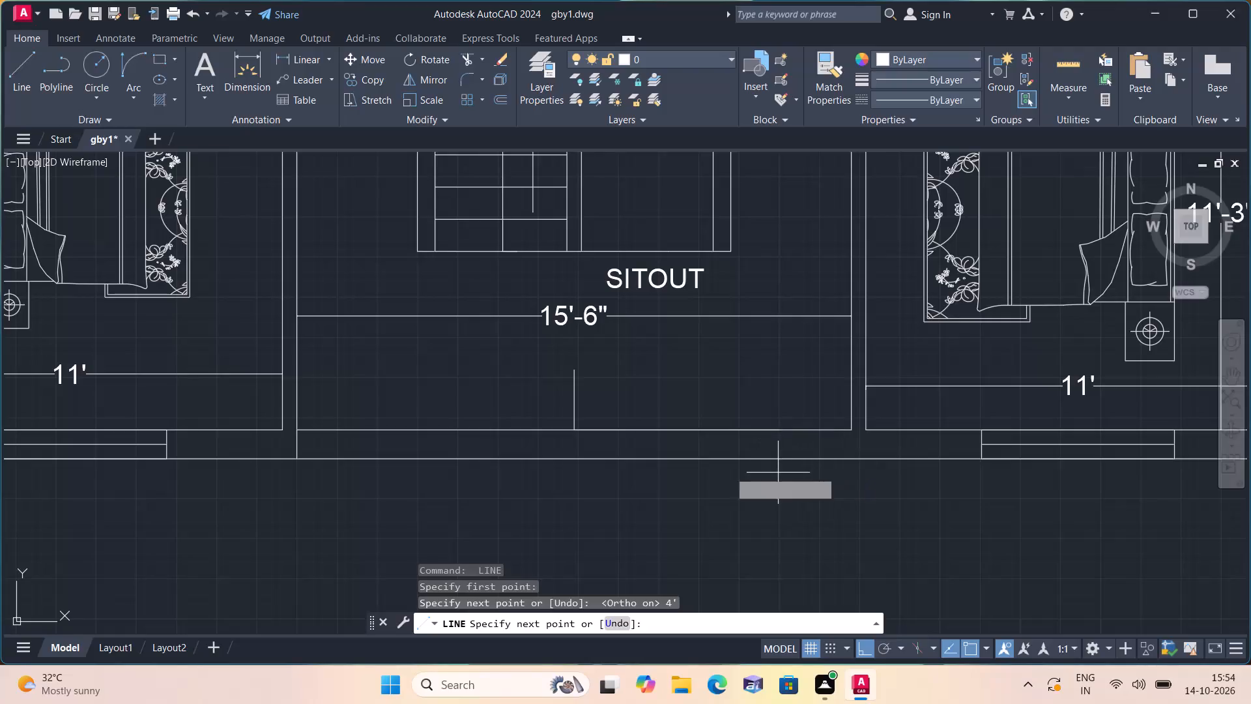
click(728, 463)
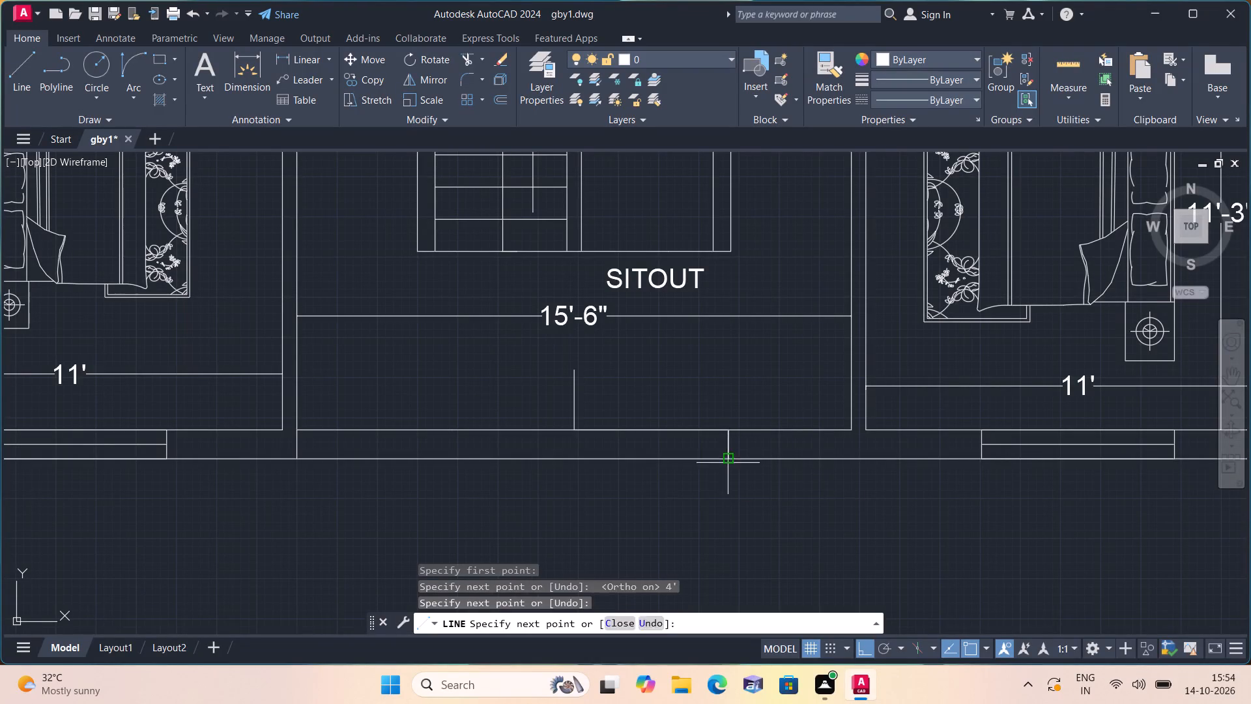
key(space)
Draw a line 4' west from the centre line's base, continuing south to the outer wall face.
key(space)
click(571, 432)
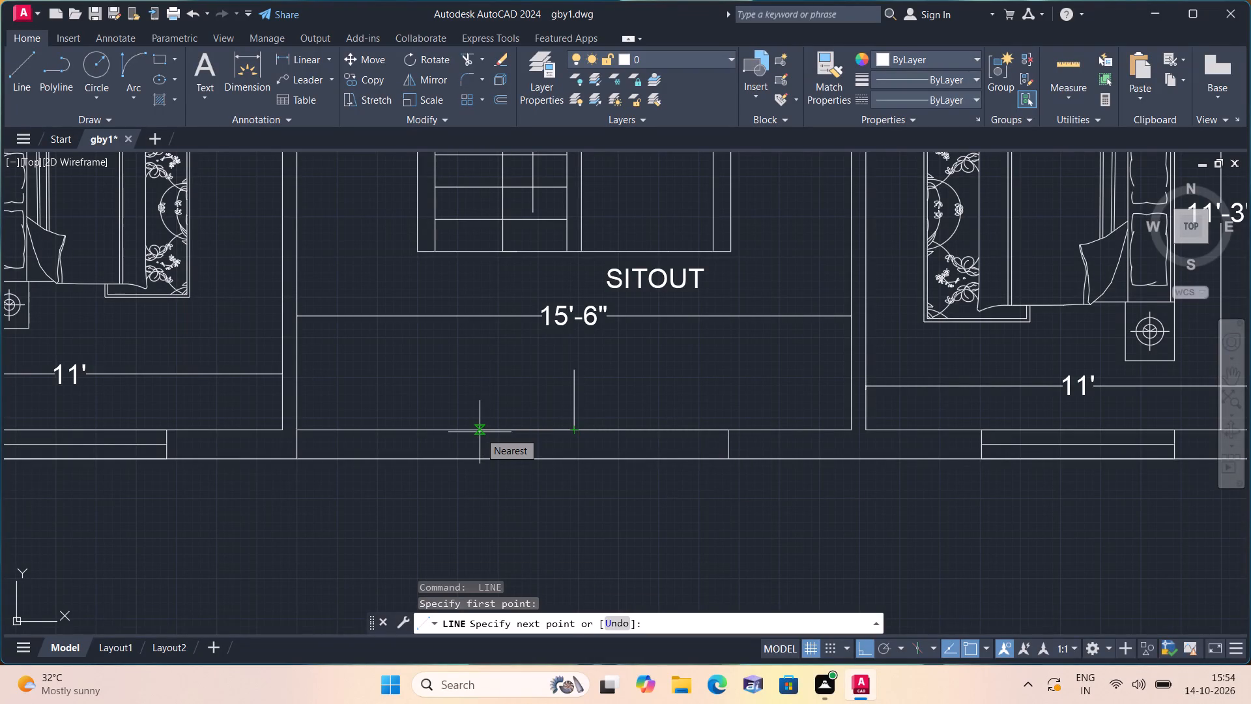
text(4')
key(space)
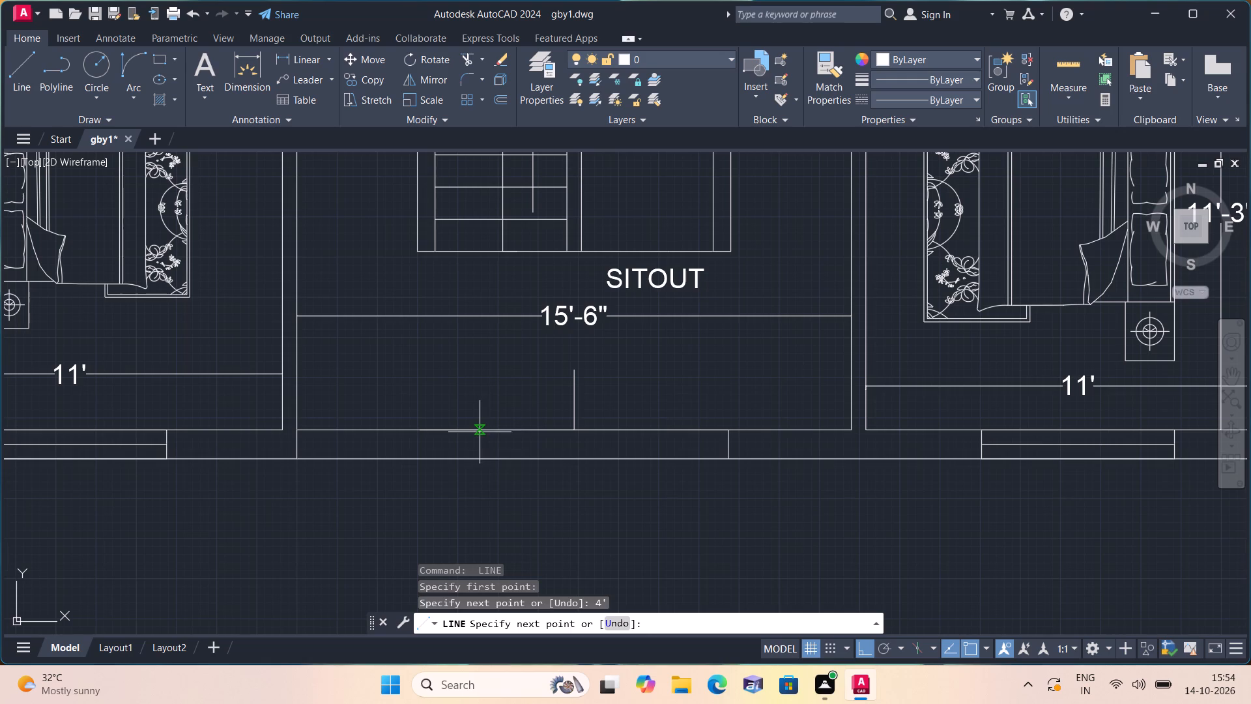
click(417, 457)
key(space)
Draw a 2' vertical line northward from the inner wall face at the western side of the sitout opening.
key(space)
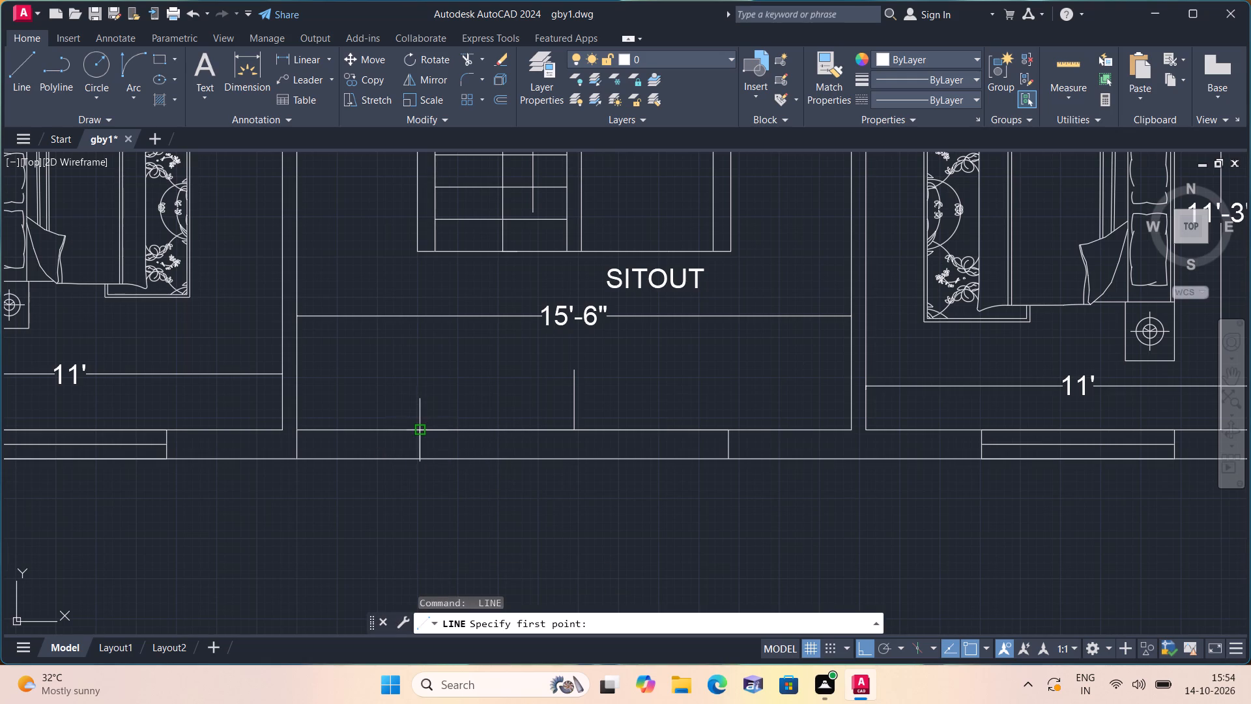
click(419, 427)
text(2')
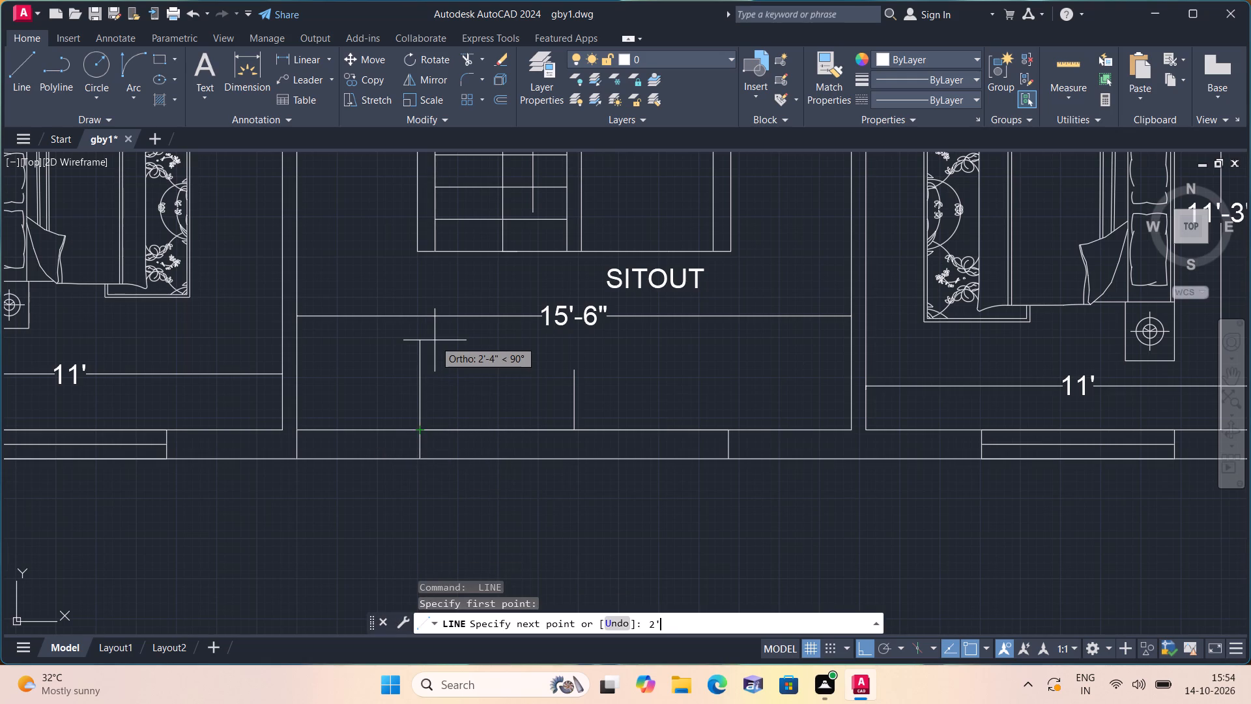
key(space)
key(Escape)
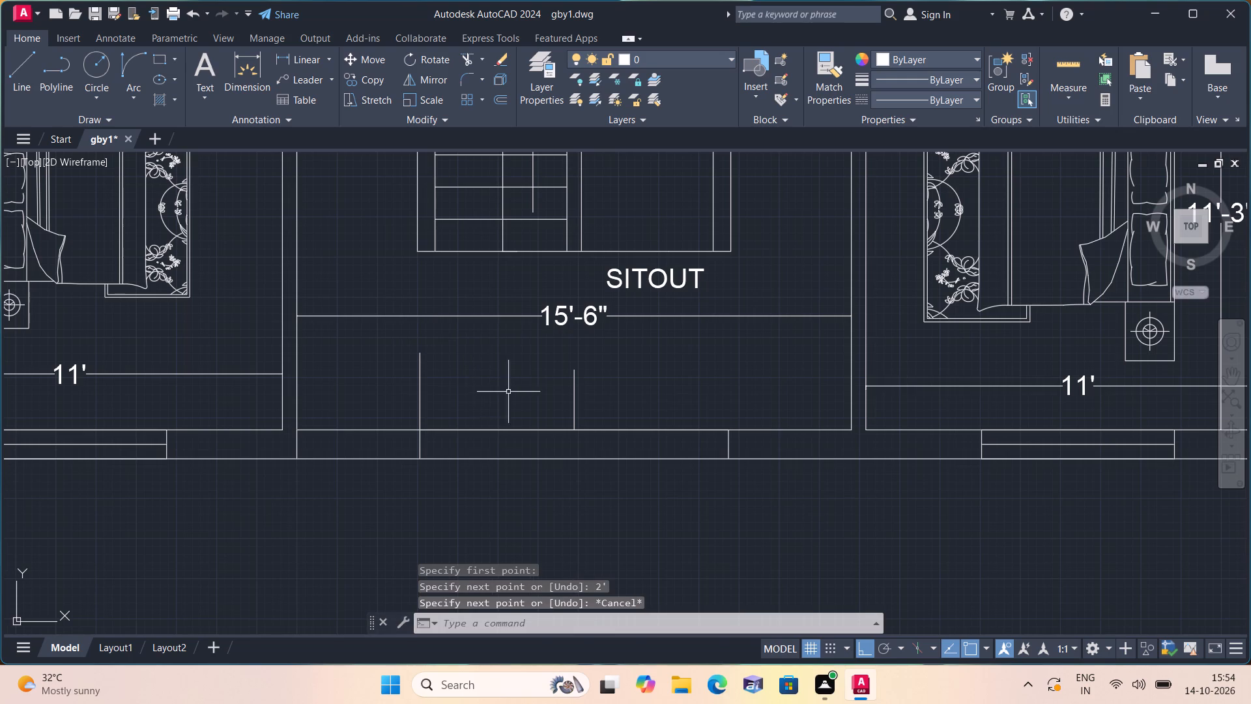
Draw a 2' vertical line northward from the inner wall face at the eastern side of the sitout opening.
key(space)
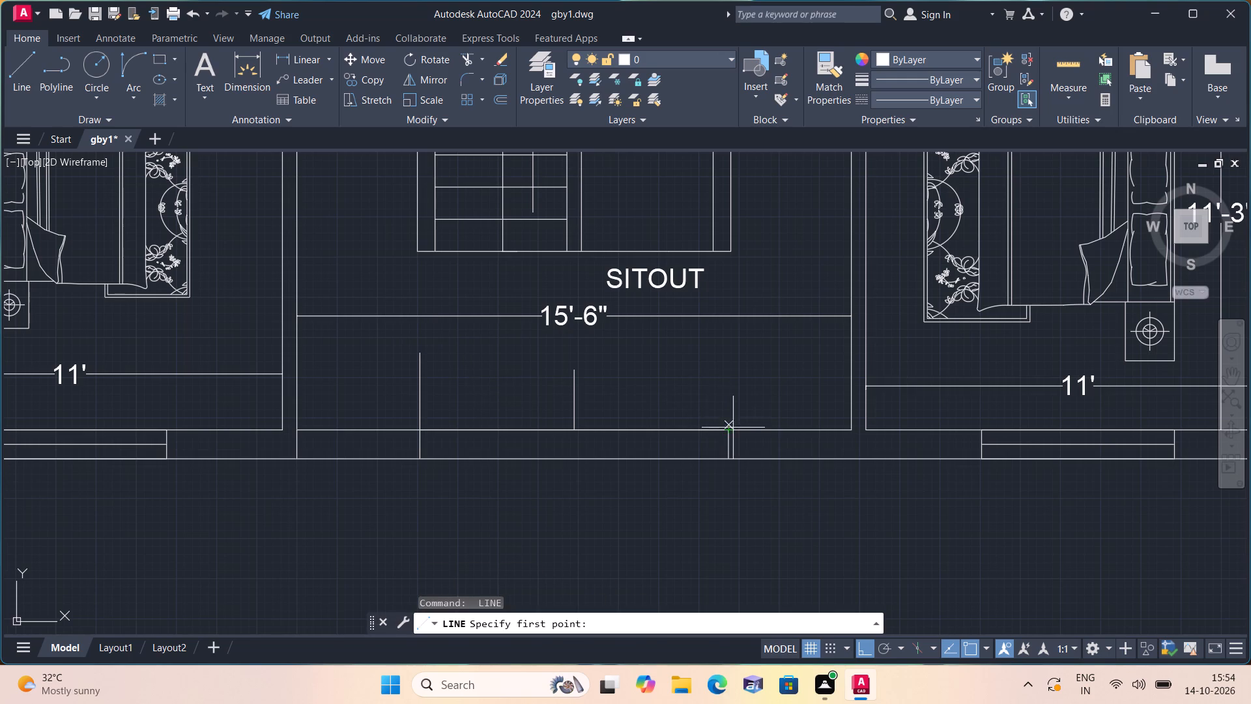
click(733, 431)
text(2')
key(space)
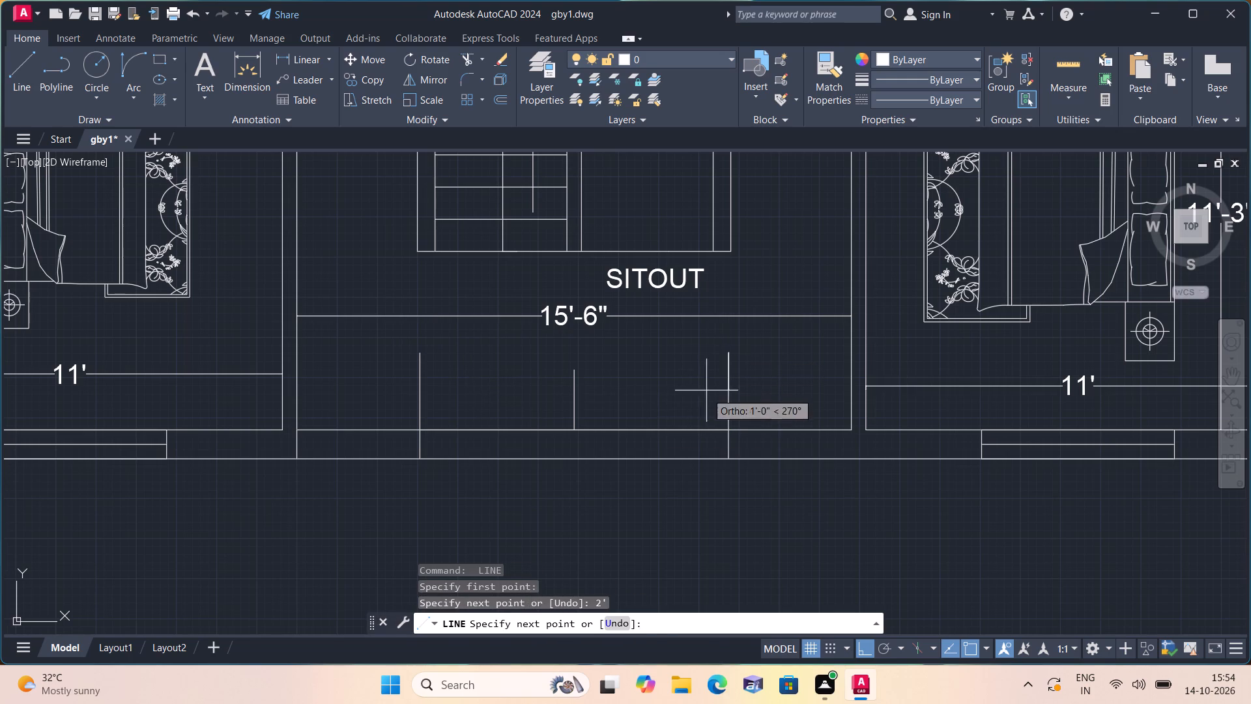
Draw a short vertical line northward from the inner wall face, midway between the opening's western side and the centre line.
key(Escape)
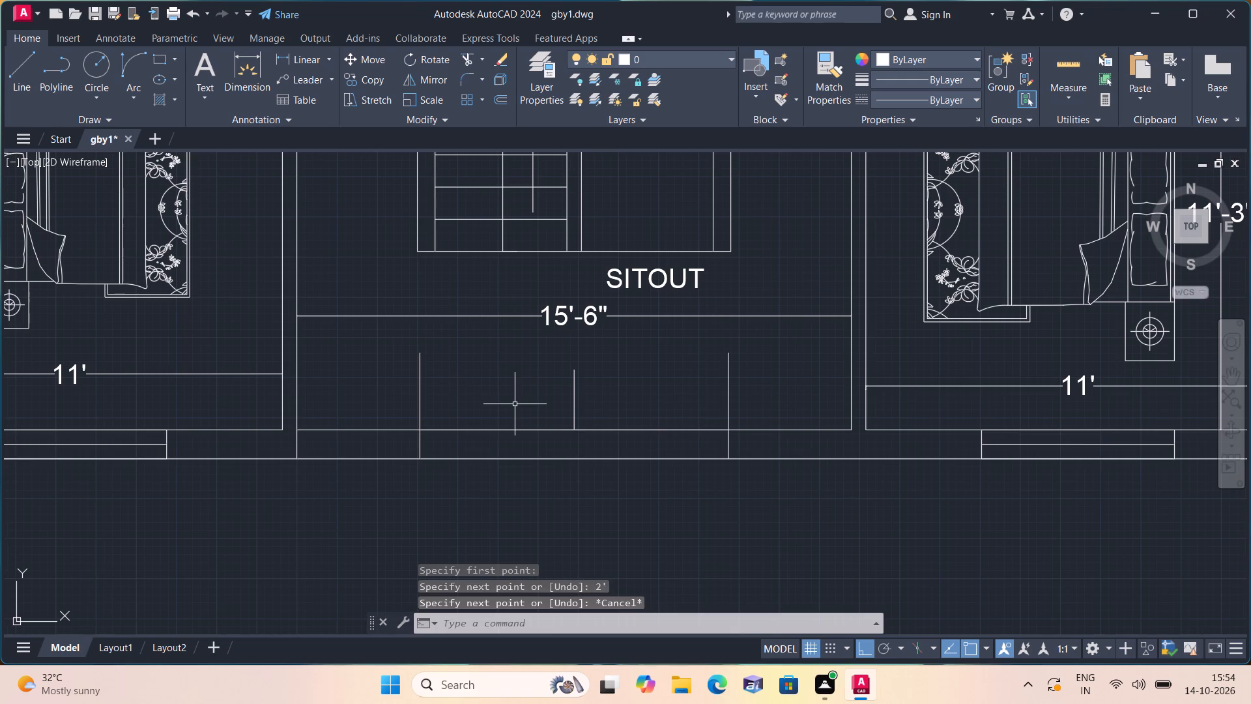
key(l)
key(space)
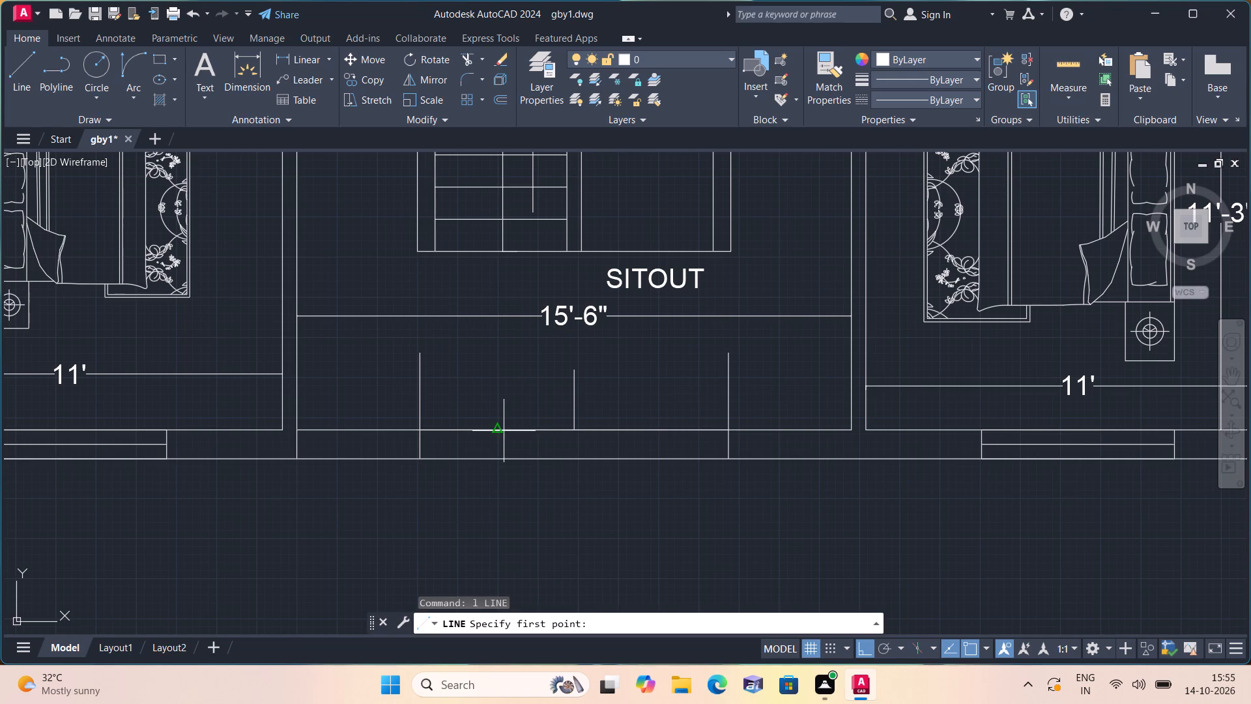
click(496, 426)
click(496, 422)
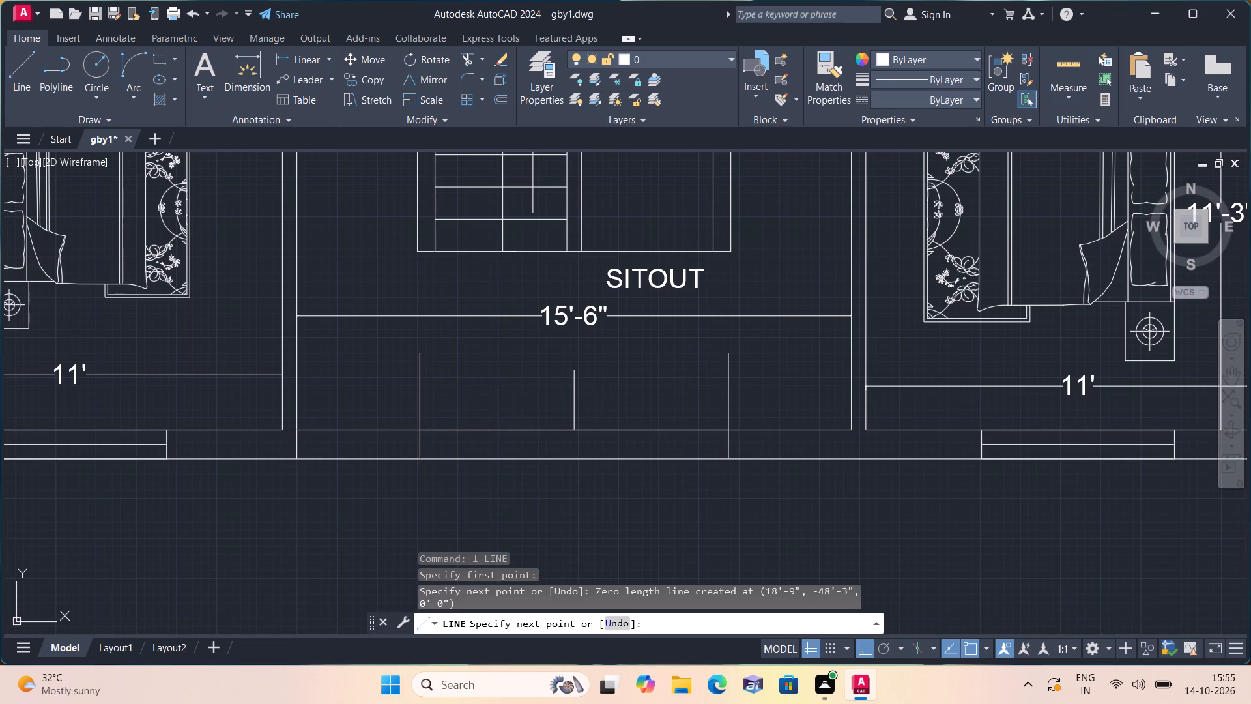
key(space)
key(space)
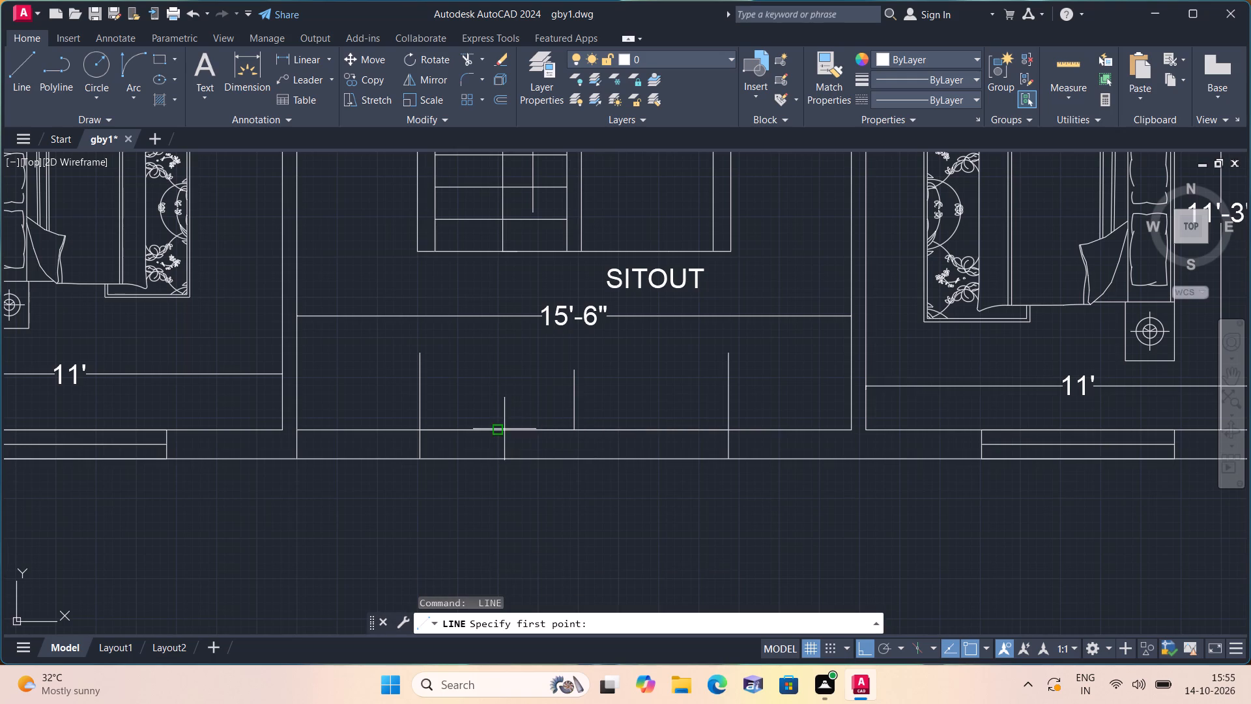
click(498, 428)
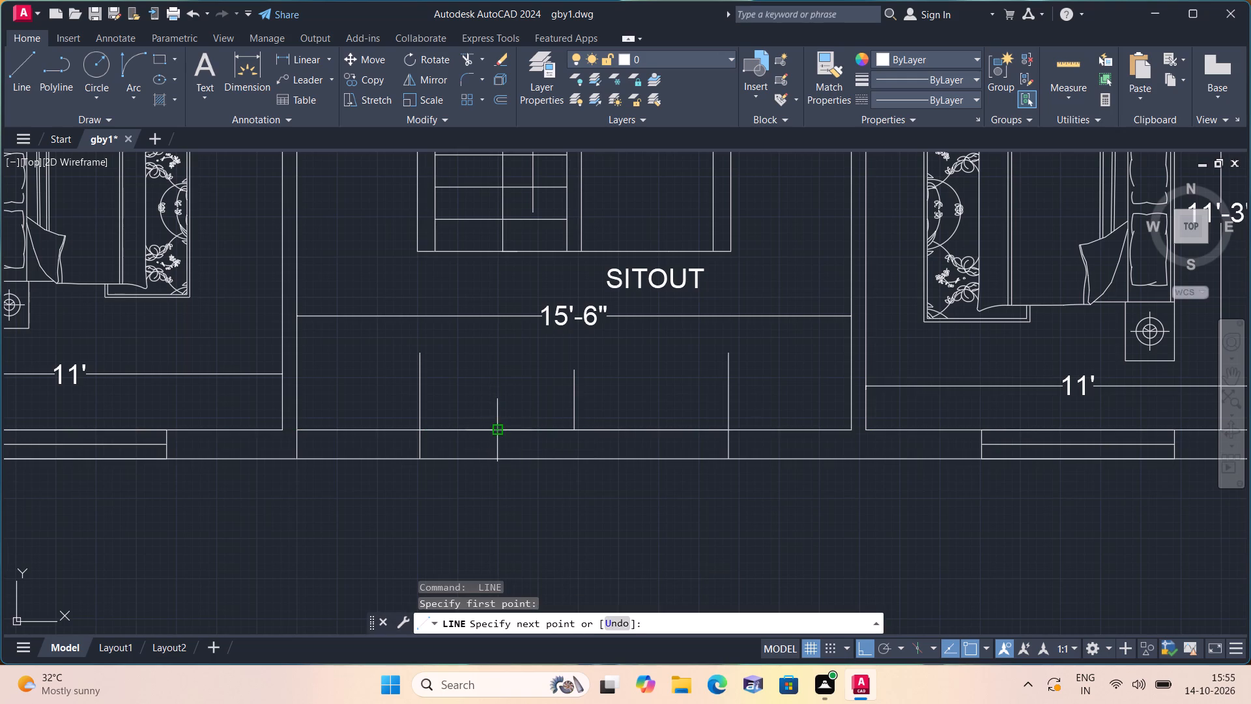
click(502, 380)
key(space)
Draw a short vertical line northward from the inner wall face, midway between the centre line and the opening's eastern side.
key(space)
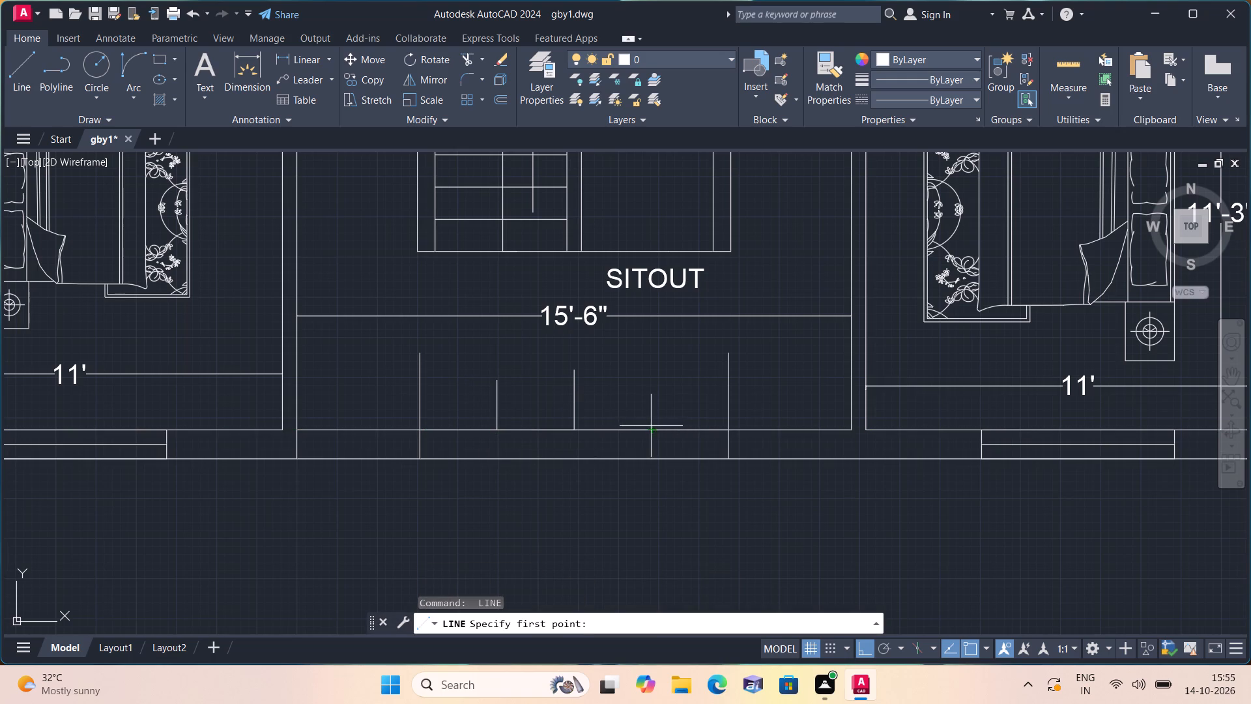
click(656, 427)
click(652, 396)
key(space)
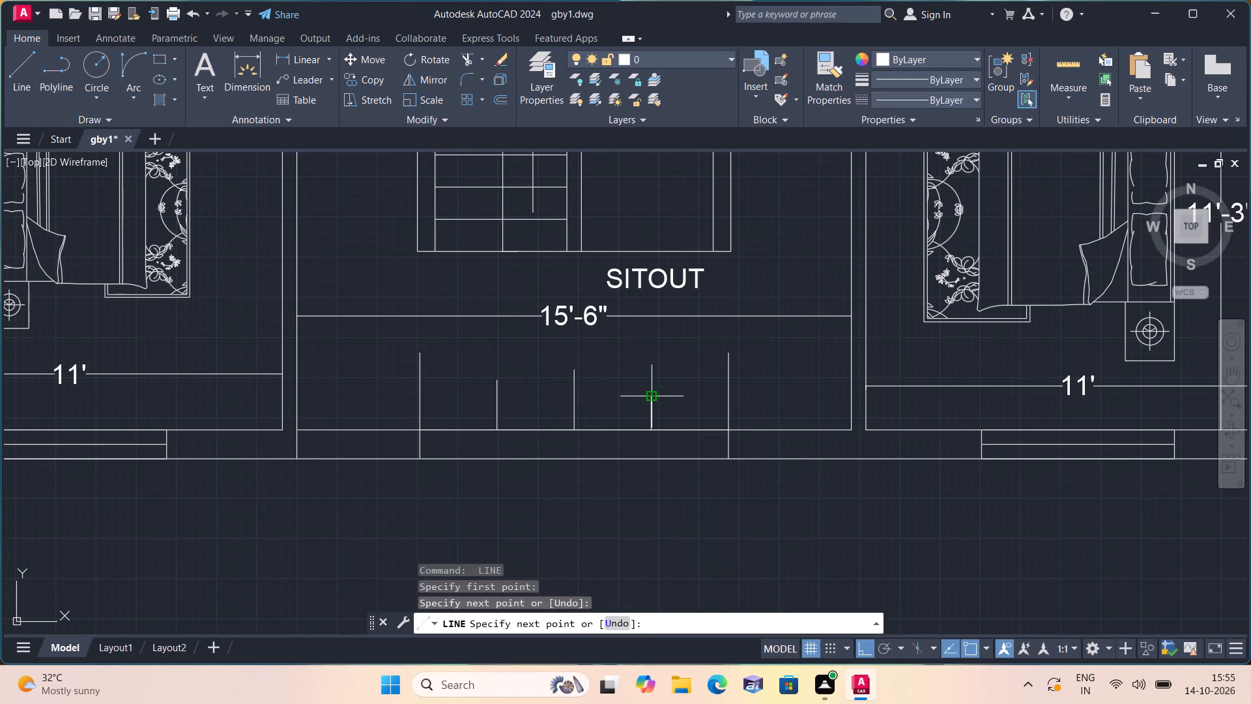
Trim away the inner wall face line across the full sitout opening, between its western and eastern sides.
text(tr)
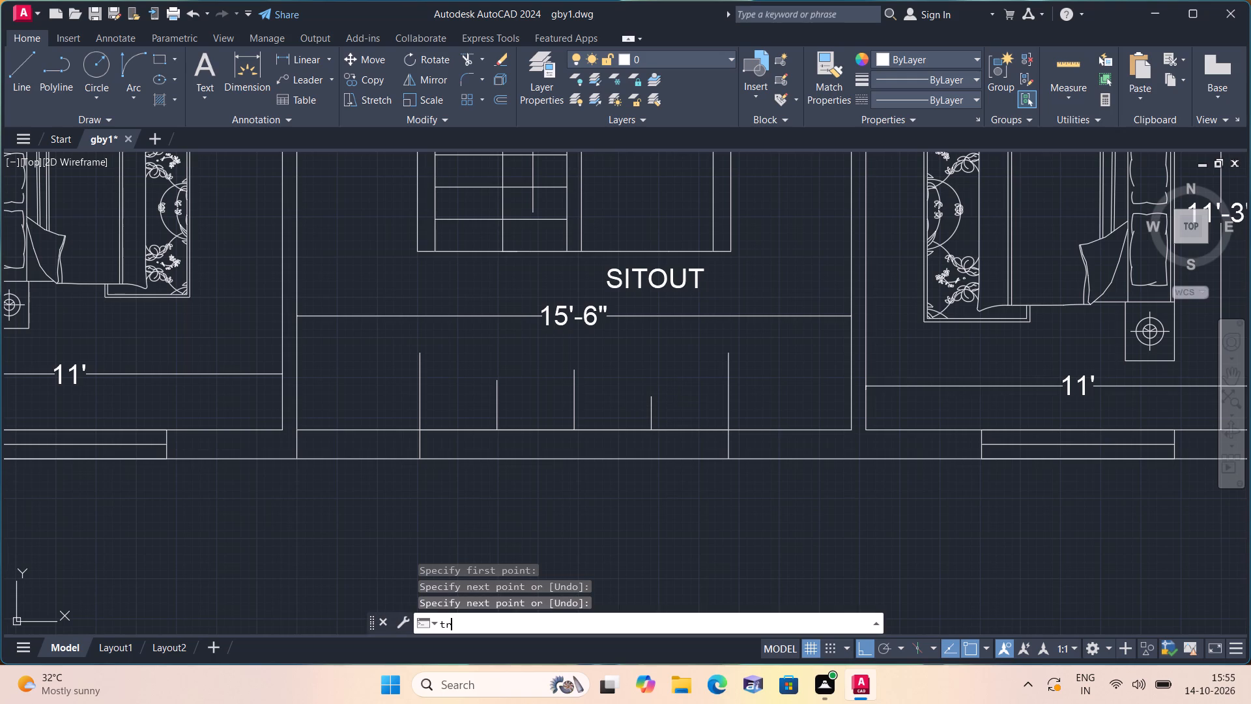
text(im)
key(space)
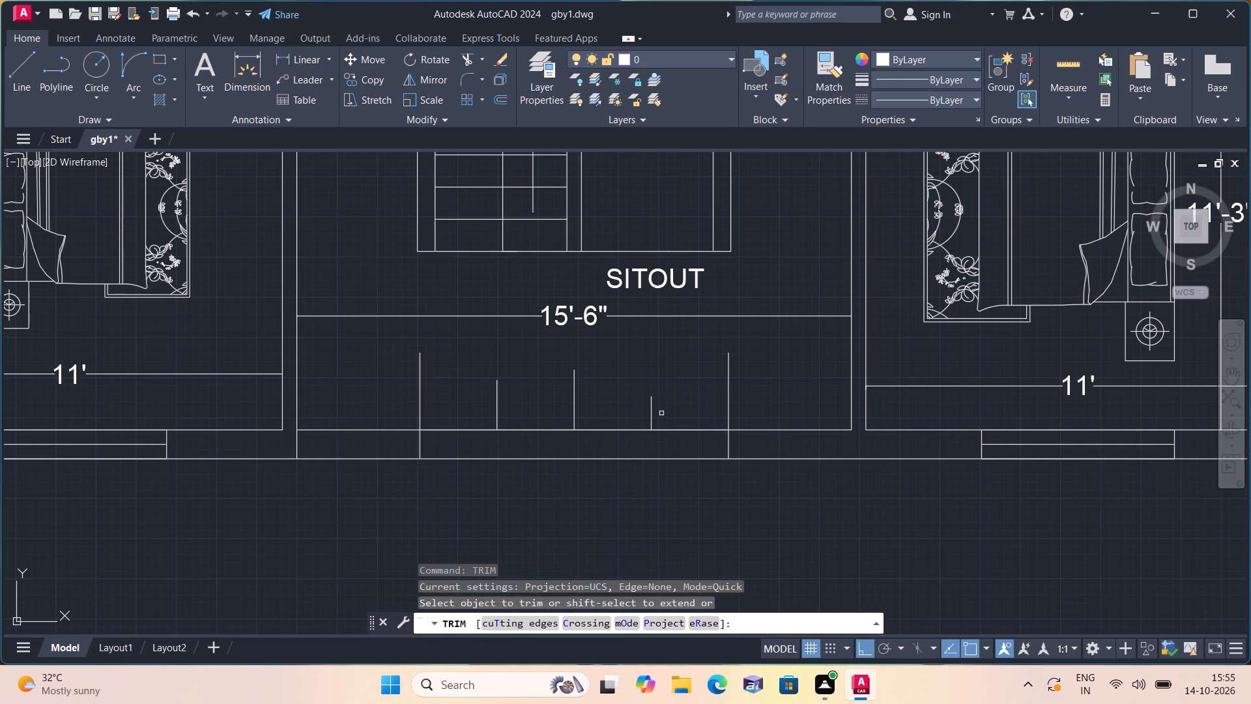
drag(678, 410, 679, 433)
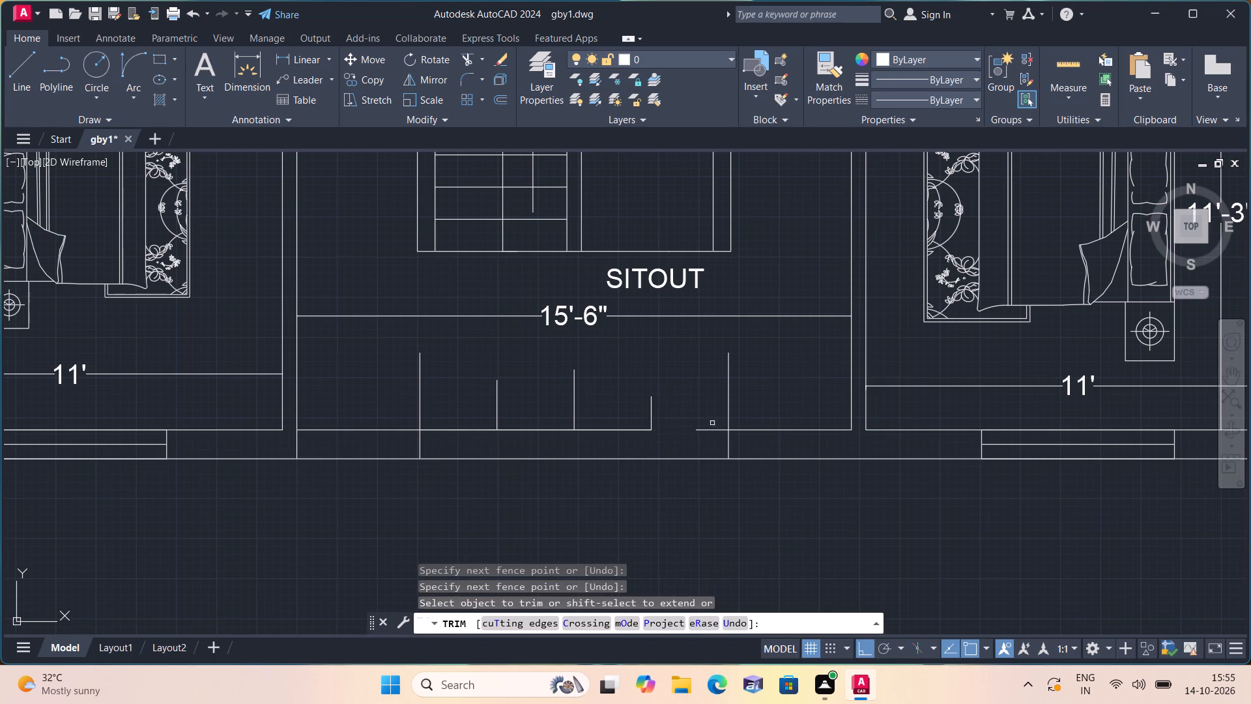
click(712, 432)
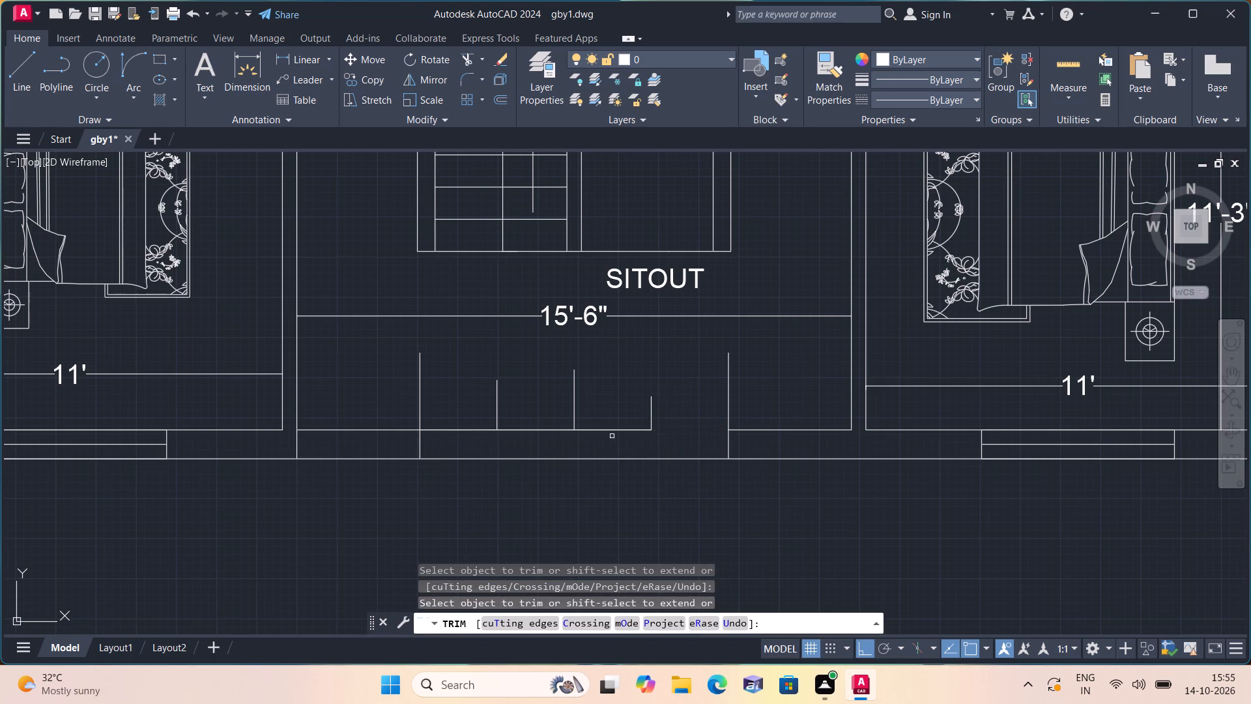
click(612, 430)
click(607, 437)
click(607, 426)
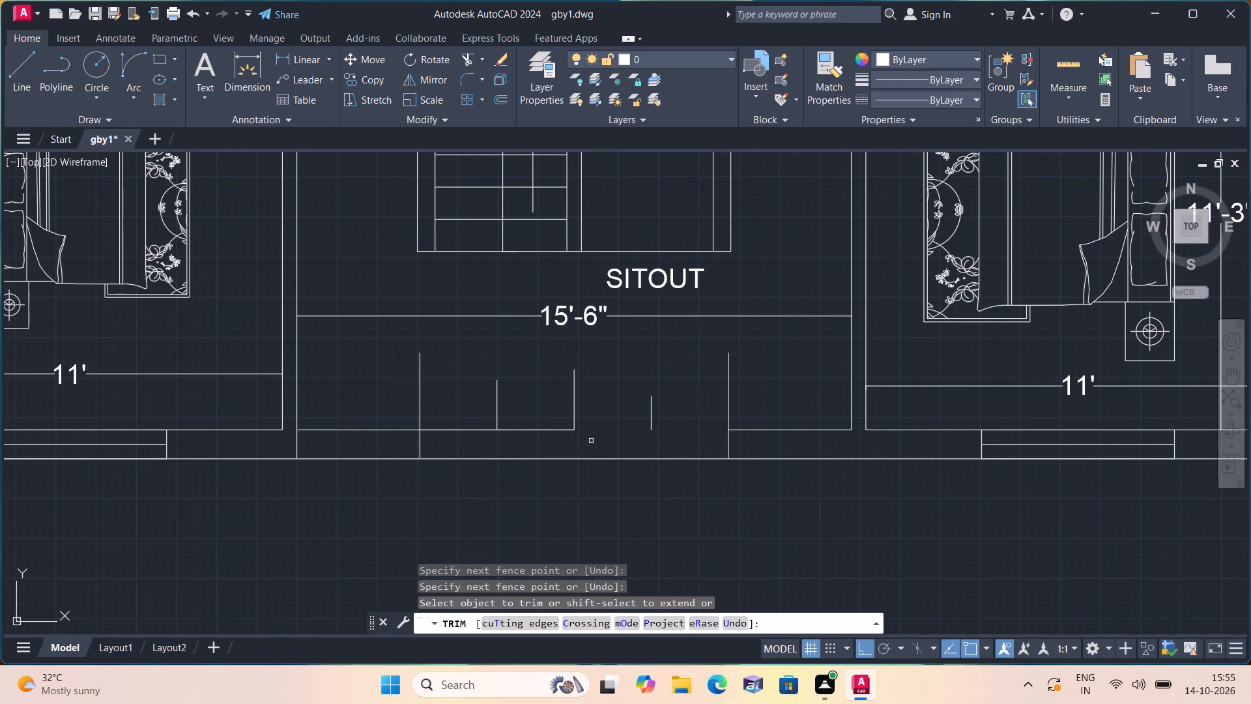
click(582, 441)
click(540, 424)
click(526, 443)
click(462, 430)
click(442, 425)
click(442, 432)
key(Escape)
Draw a Start, End, Direction arc from the western 2' line's top to the western short line's base, tangent eastward.
scroll(458, 454, down, 1)
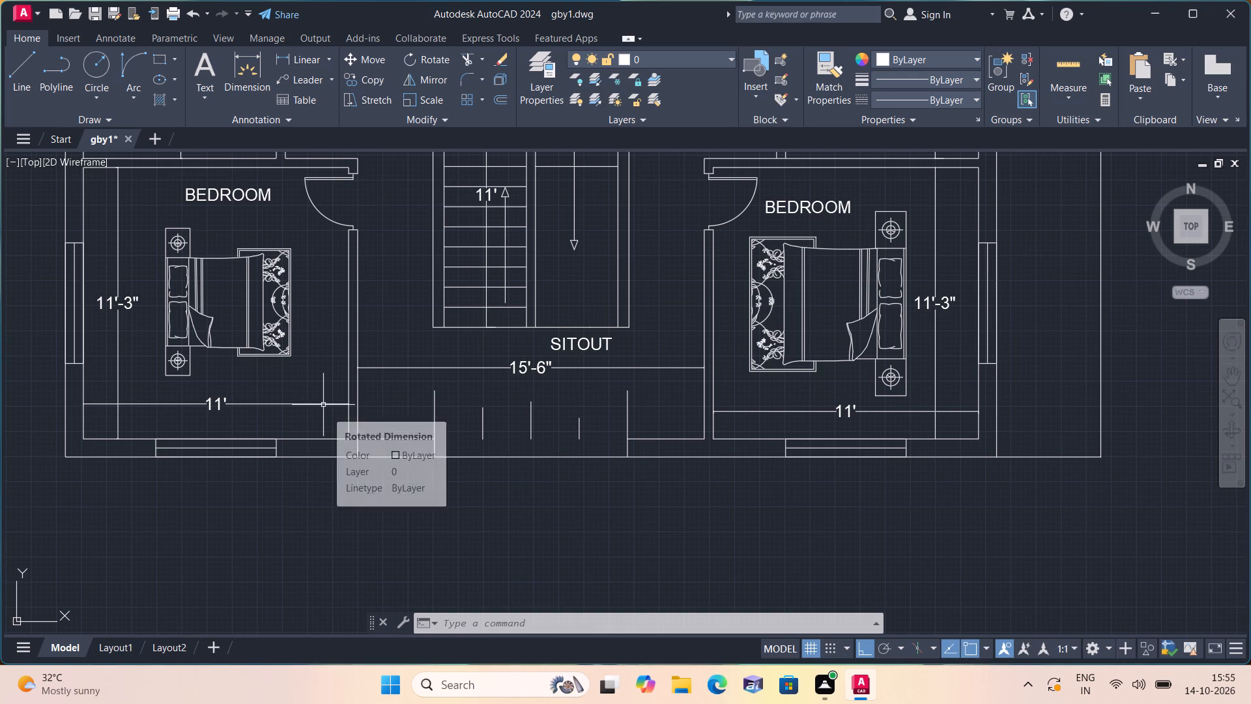
click(137, 108)
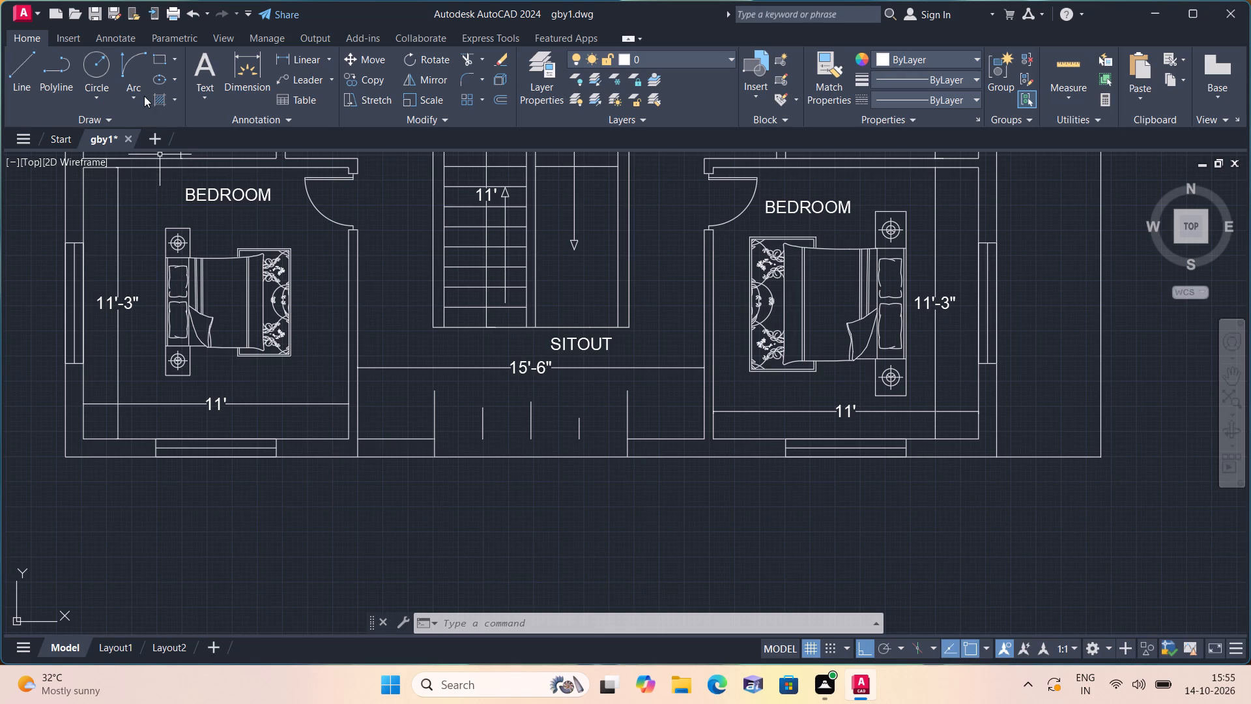
click(136, 95)
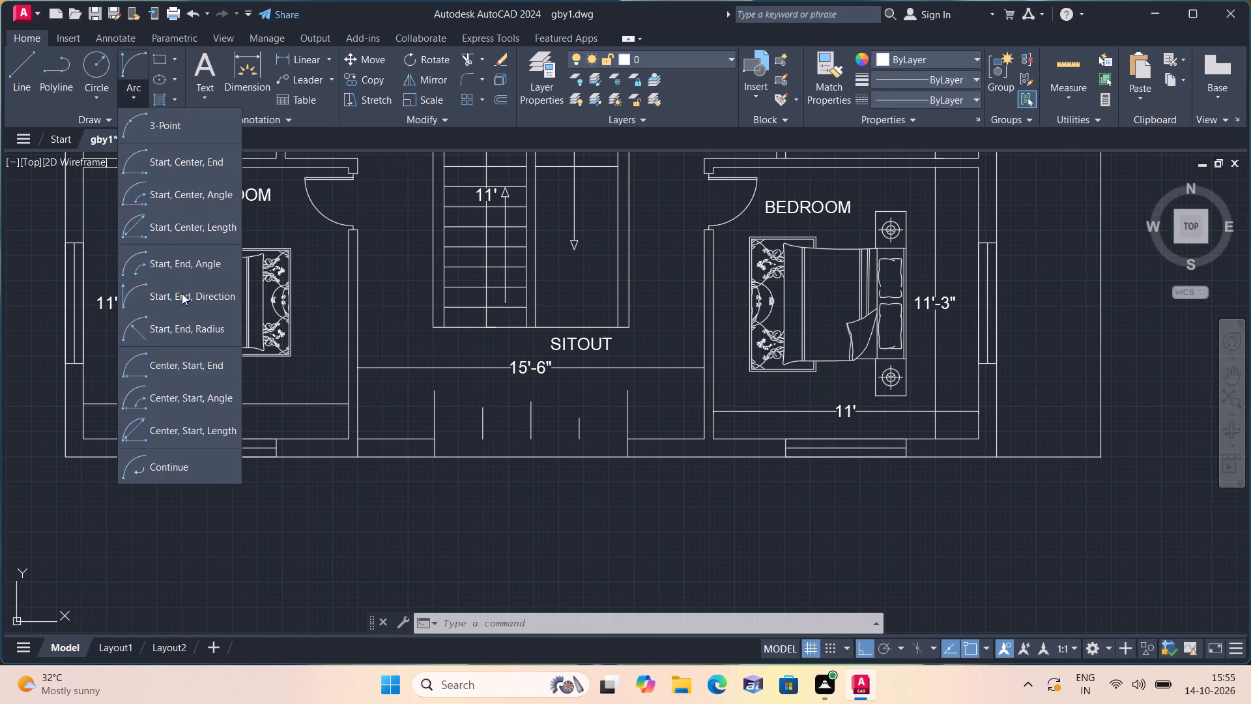
click(182, 293)
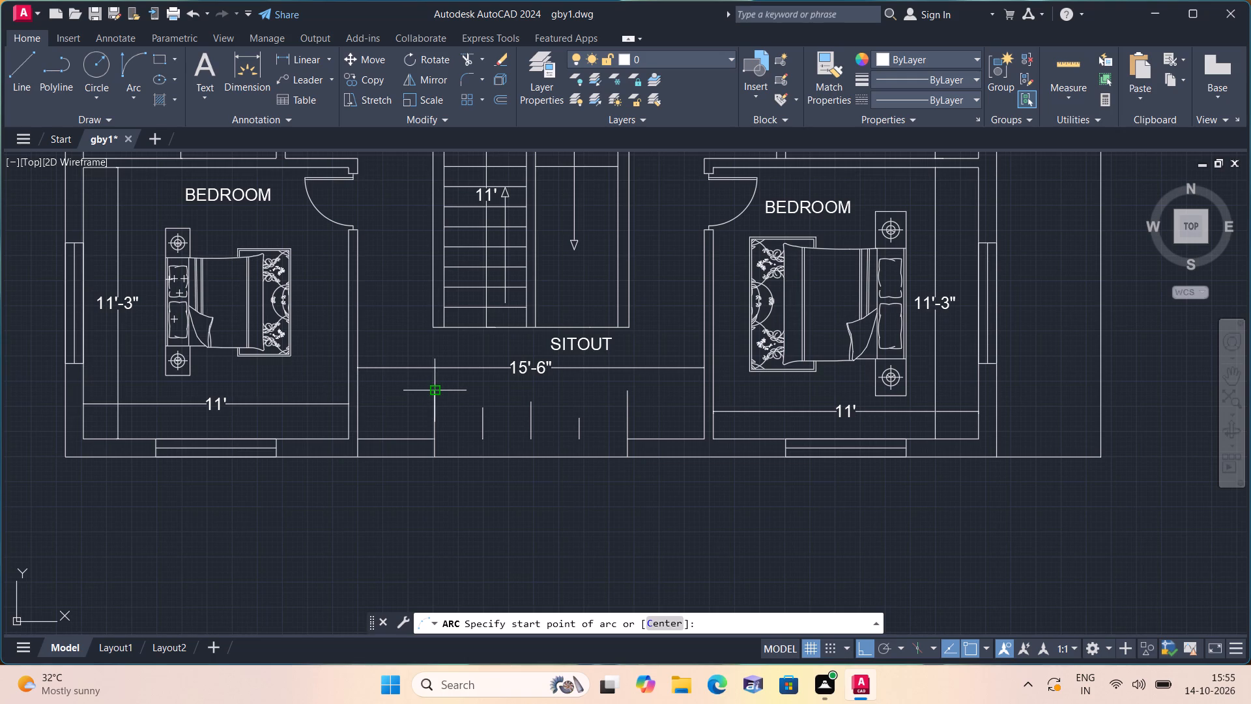
click(437, 393)
scroll(472, 435, up, 1)
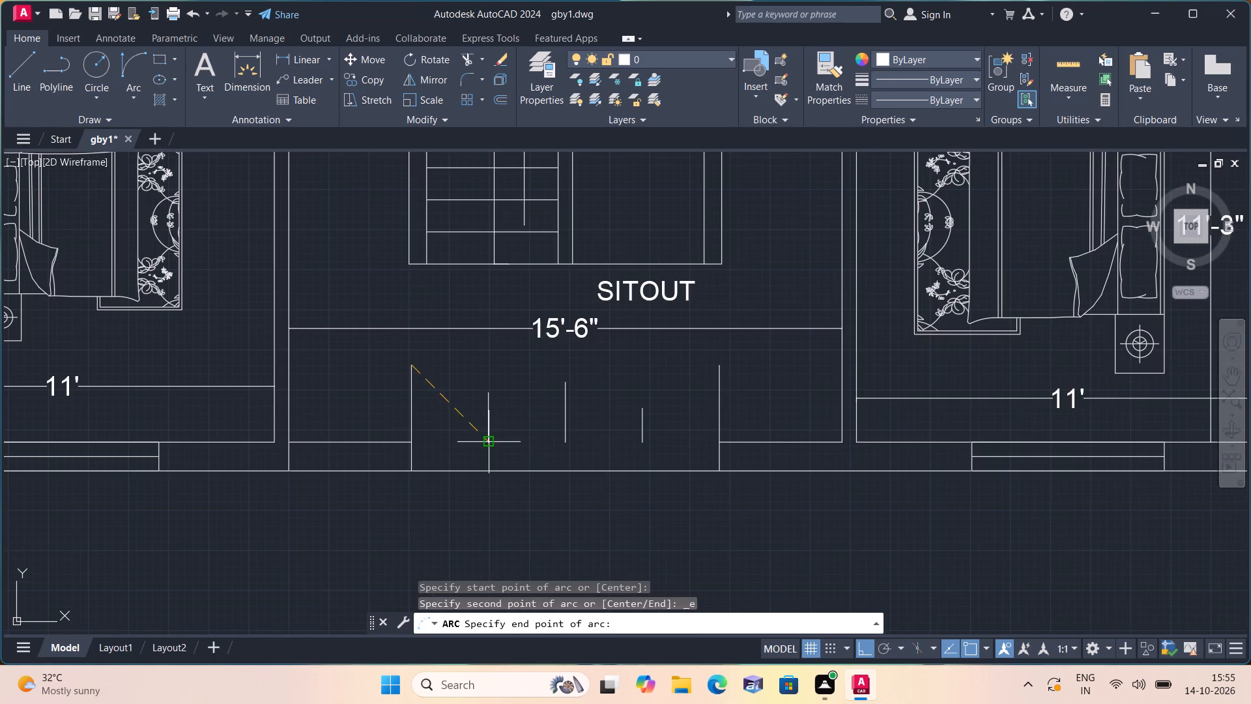
click(488, 443)
click(464, 383)
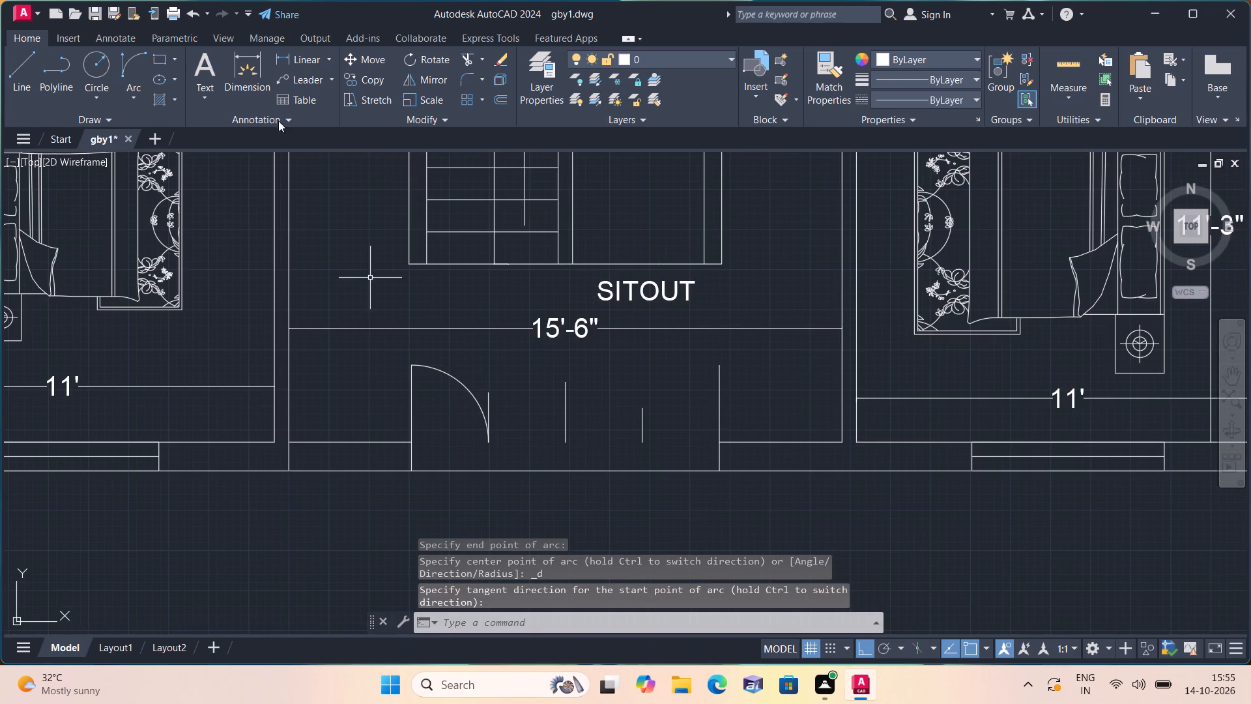
Draw a Start, End, Direction arc from the centre line's top to the western short line's base, tangent westward.
click(136, 102)
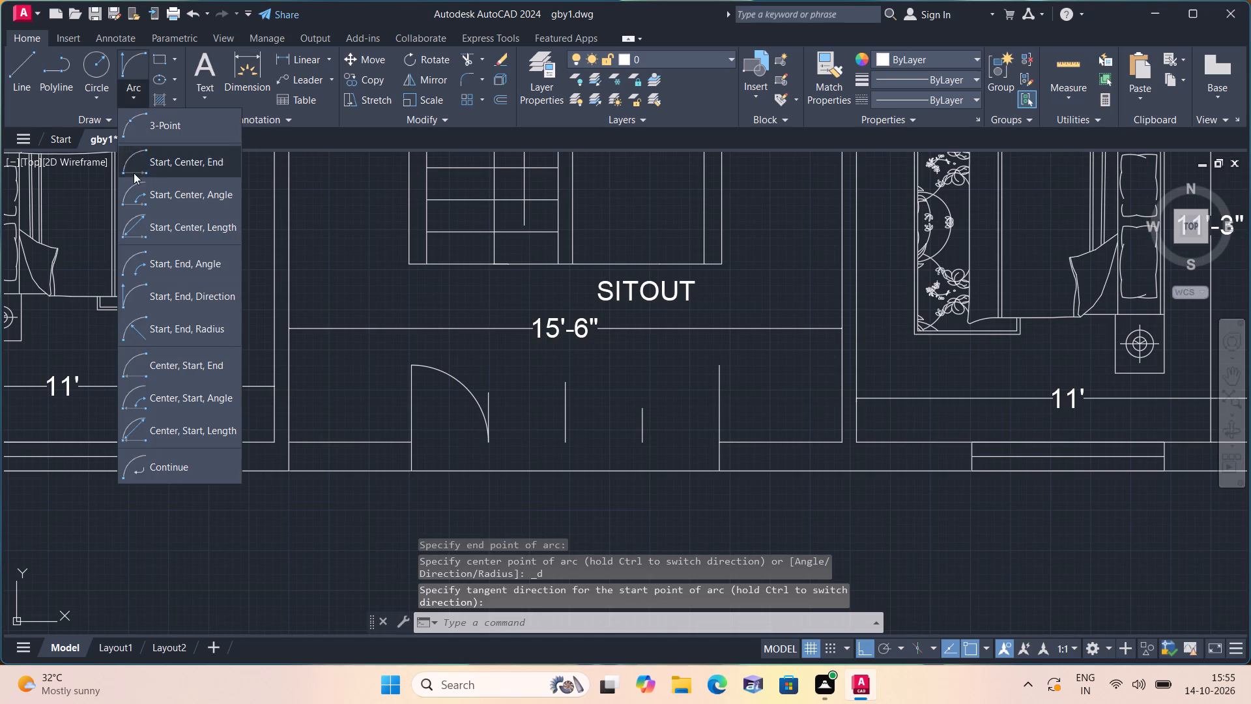
click(203, 295)
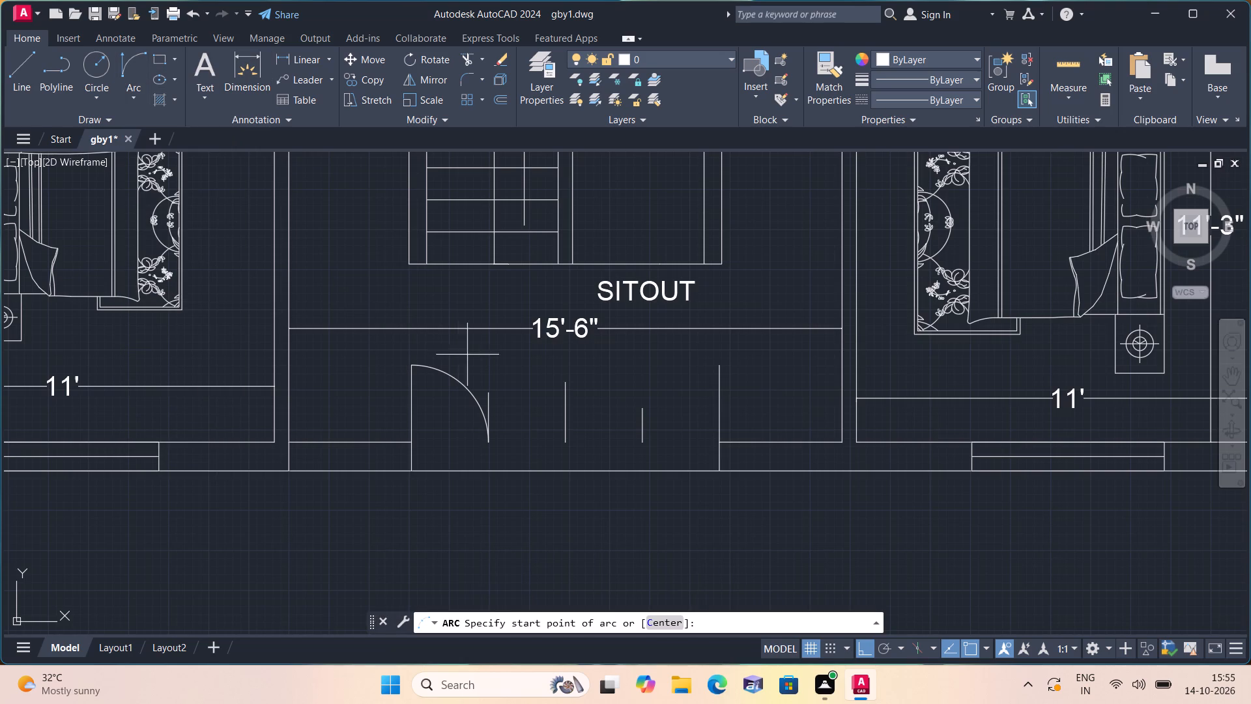
scroll(510, 370, up, 1)
middle_drag(507, 370, 505, 290)
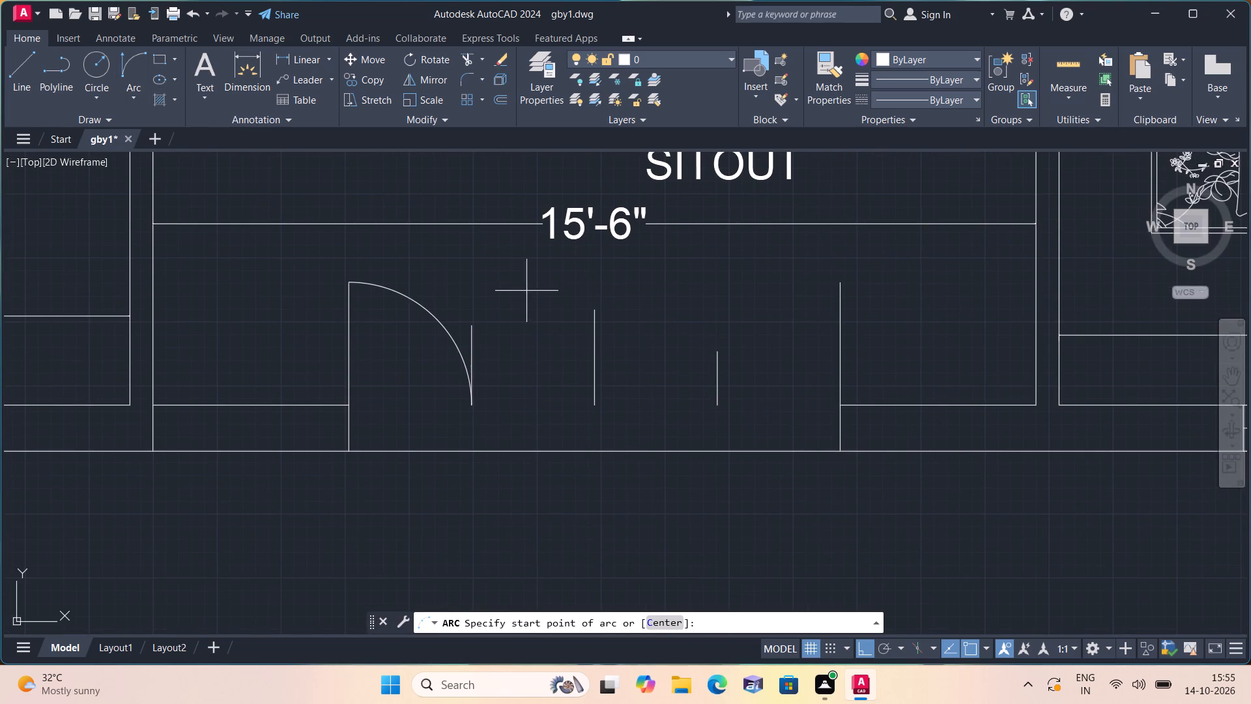
click(593, 309)
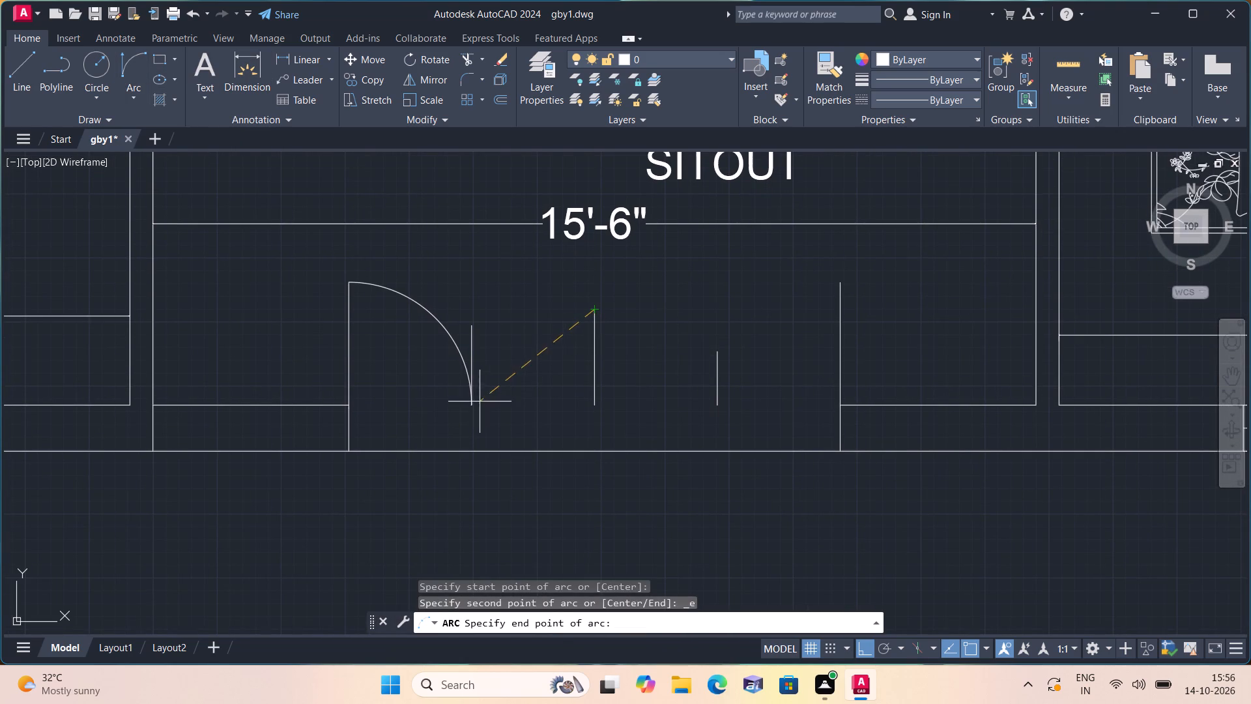
click(472, 402)
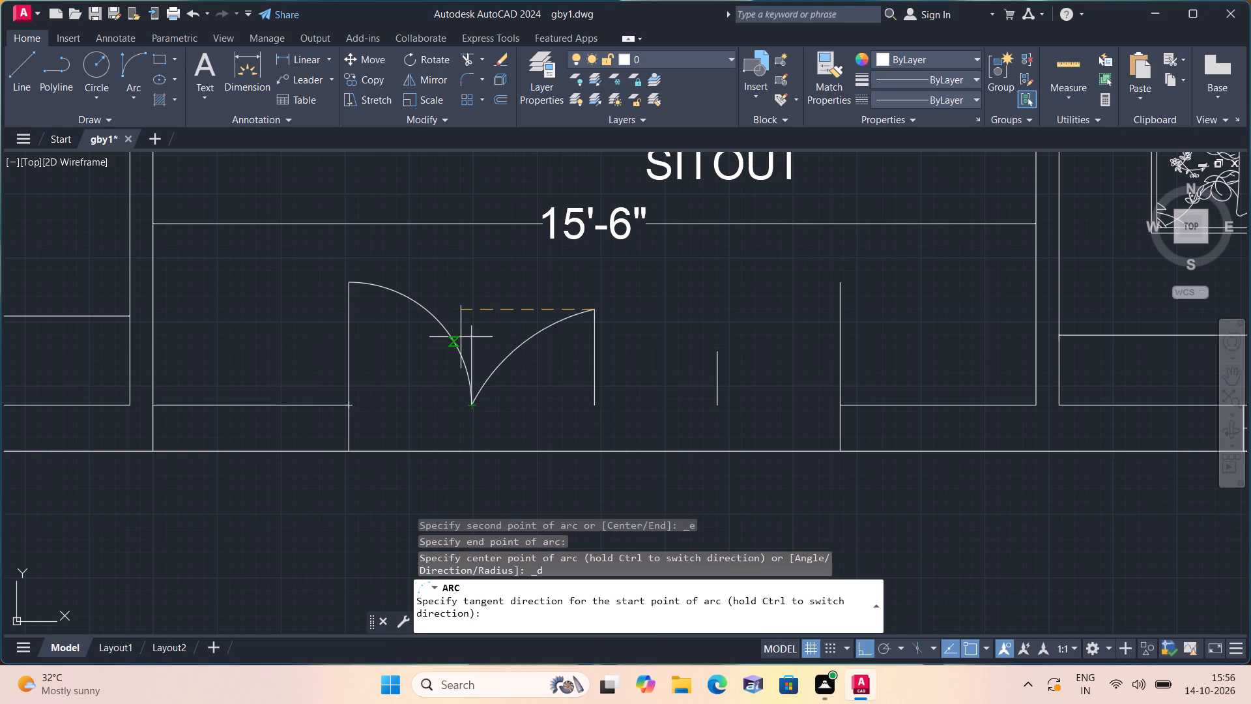
click(424, 260)
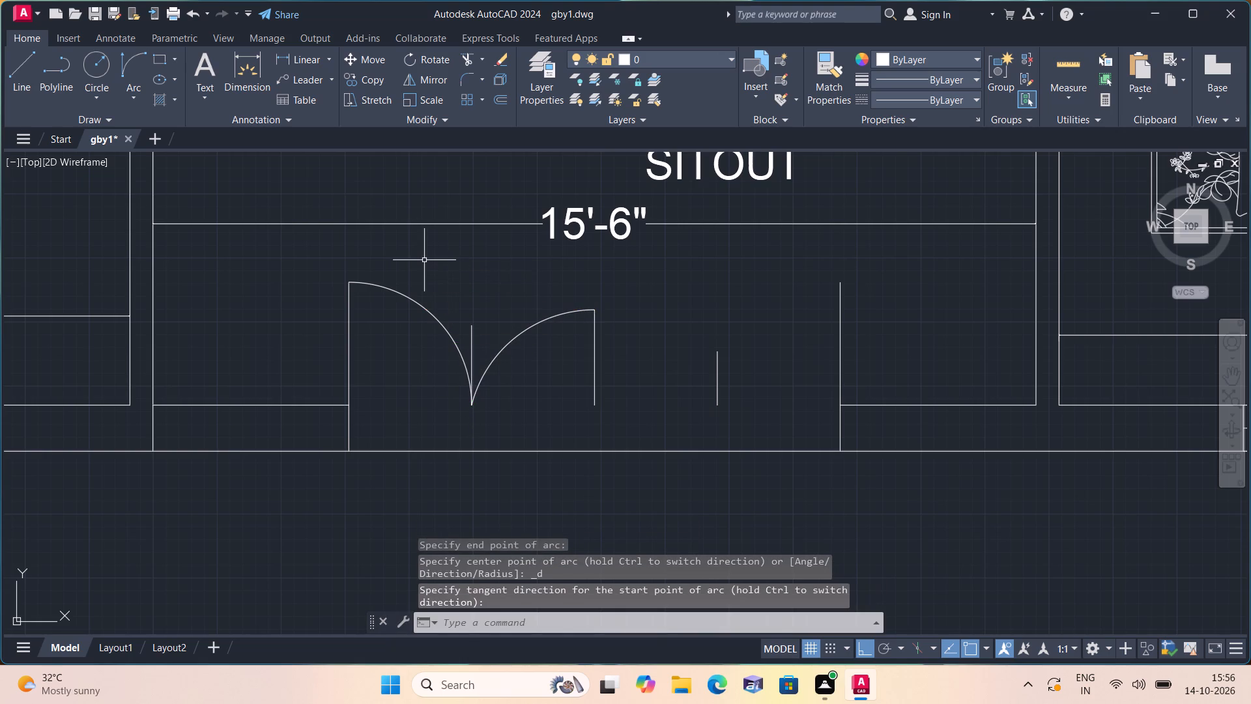
Draw a Start, End, Direction arc from the centre line's top to the eastern short line's base, tangent eastward.
click(140, 97)
click(199, 291)
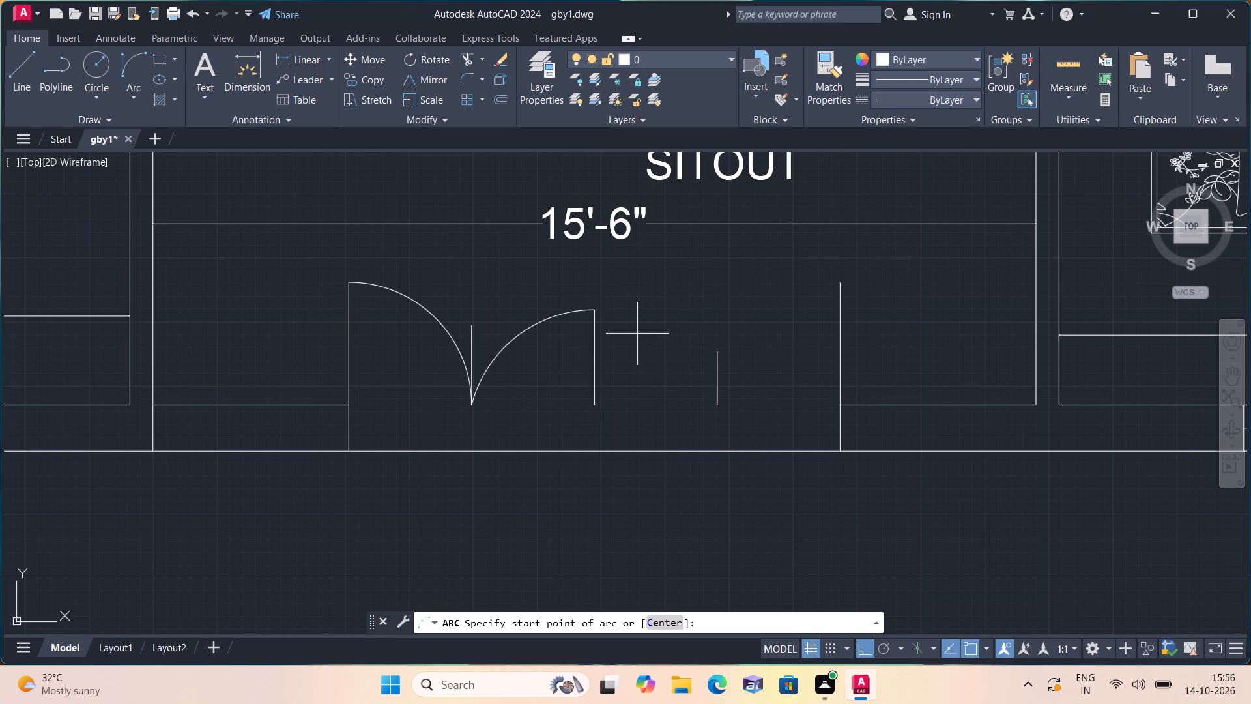
click(596, 310)
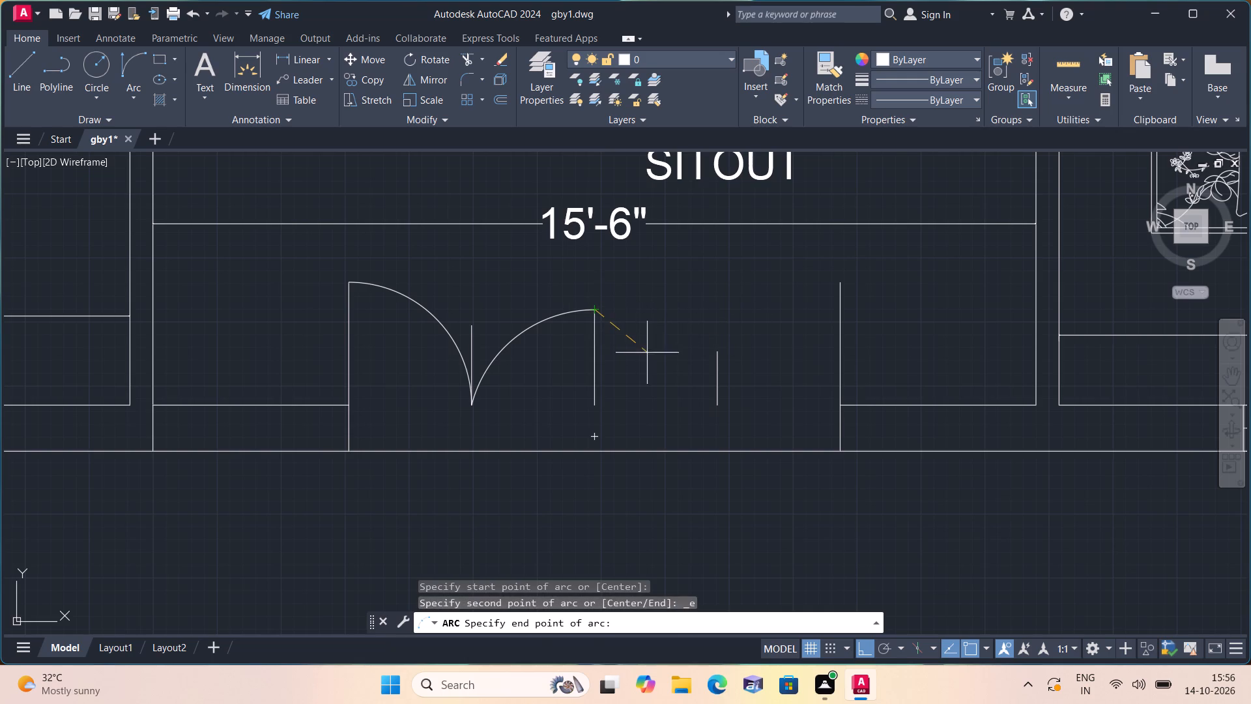
click(720, 407)
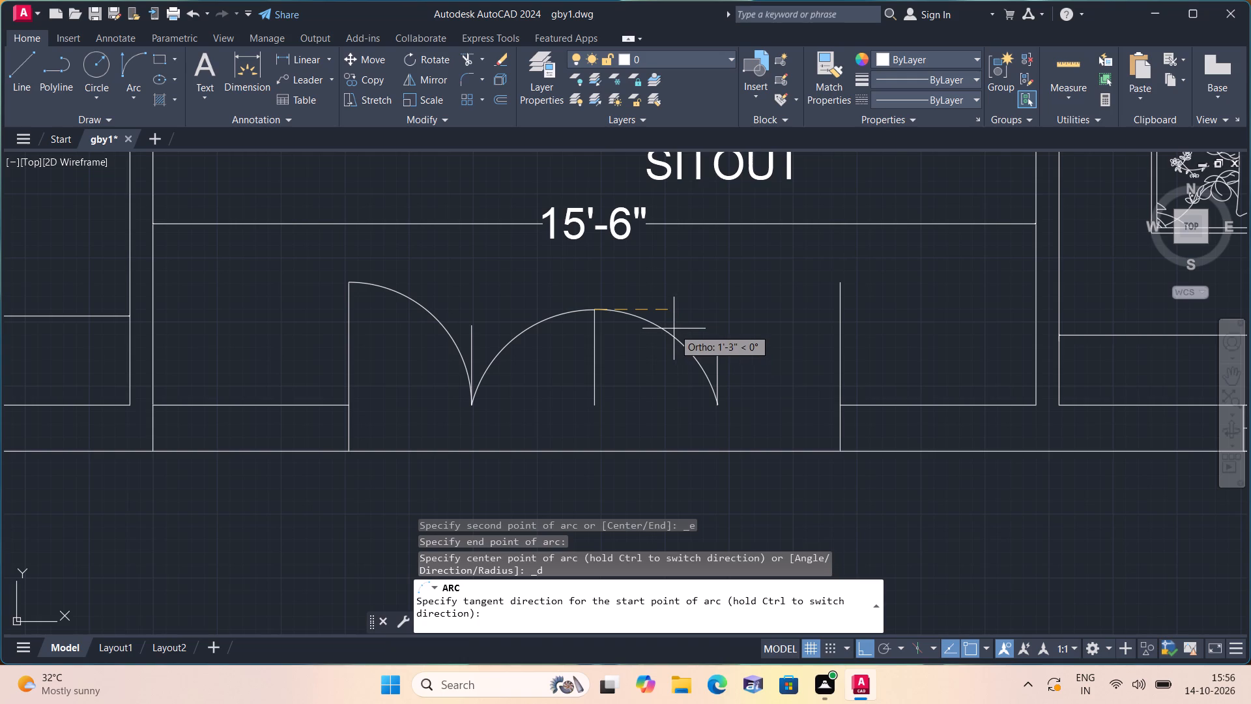
click(674, 329)
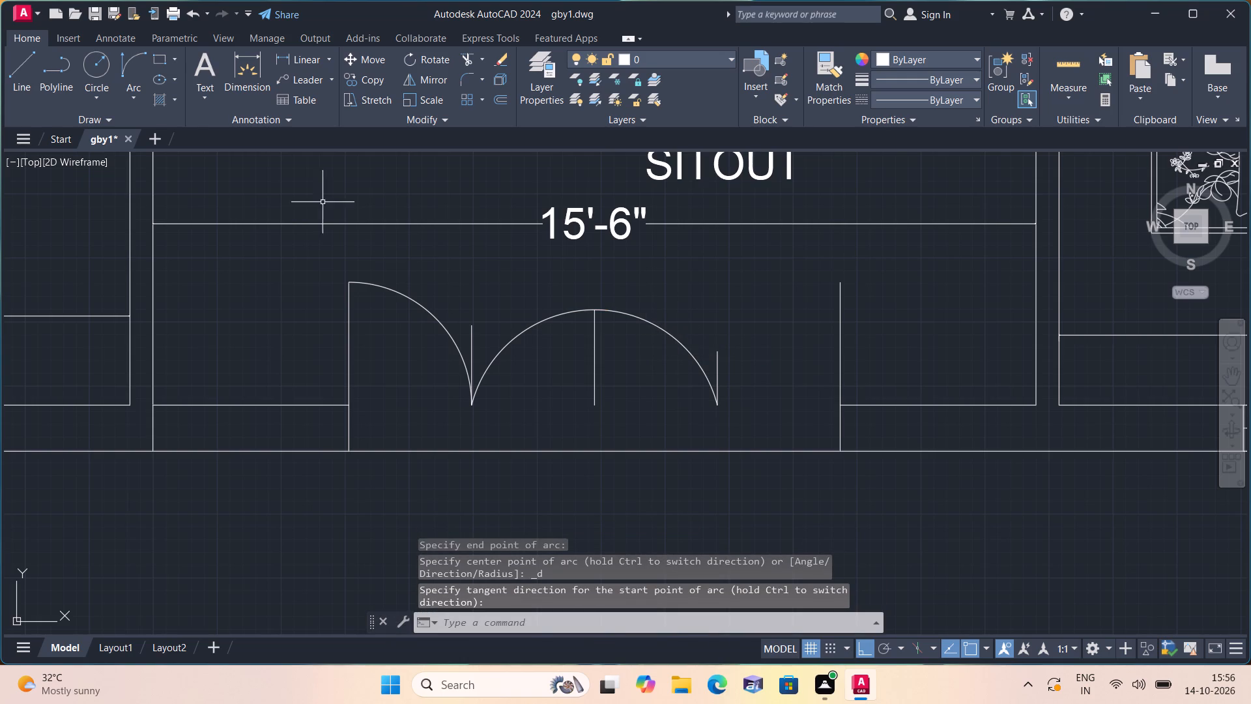
Draw a Start, End, Direction arc from the eastern 2' line's top to the eastern short line's base, tangent westward.
click(135, 96)
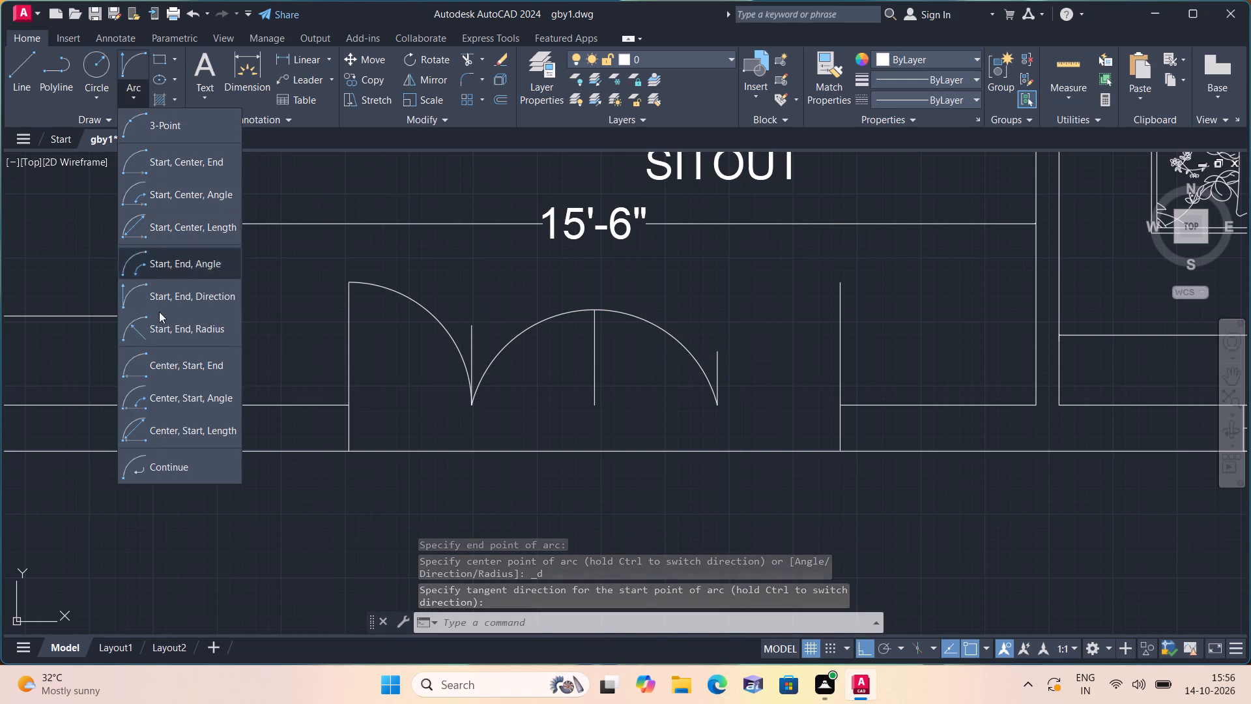
click(172, 297)
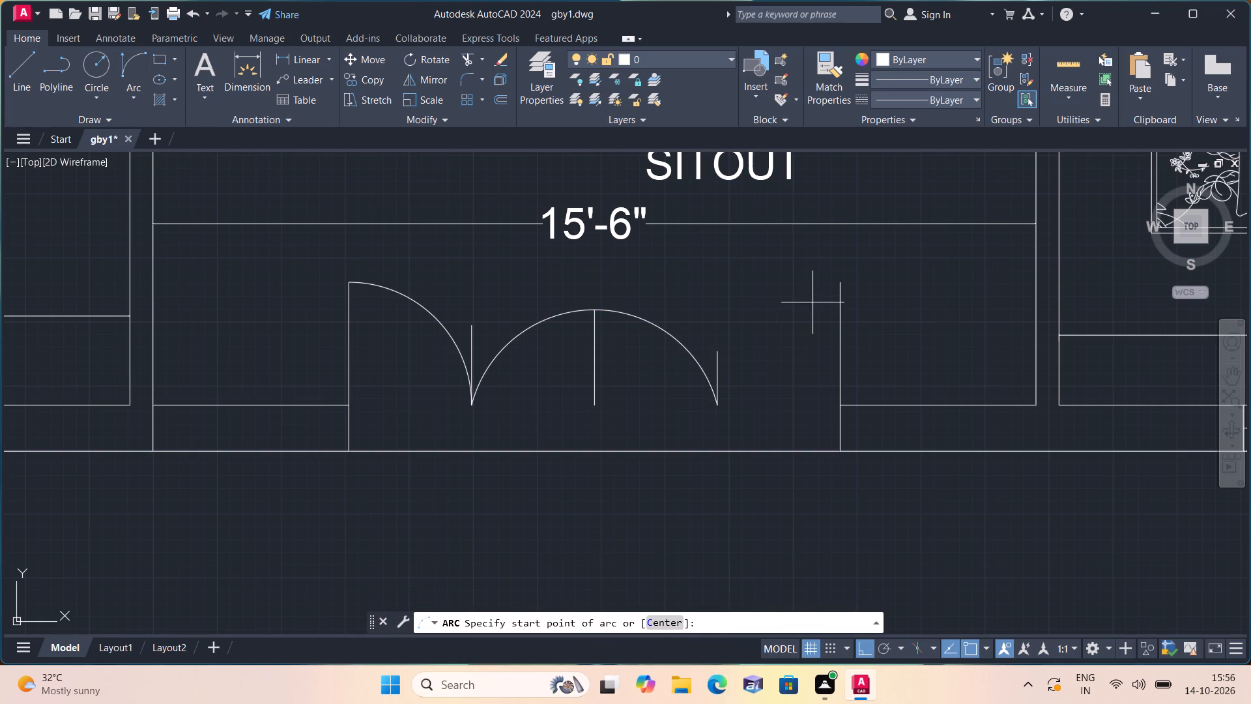
click(837, 280)
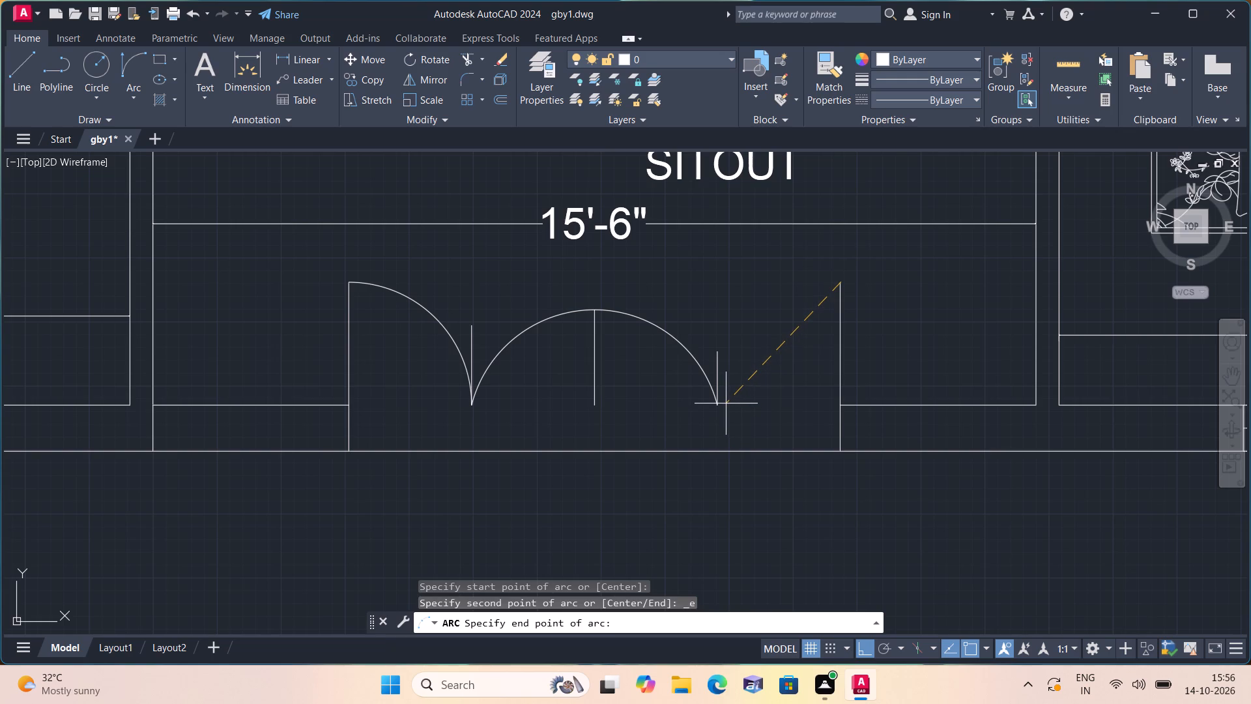
click(716, 403)
click(687, 298)
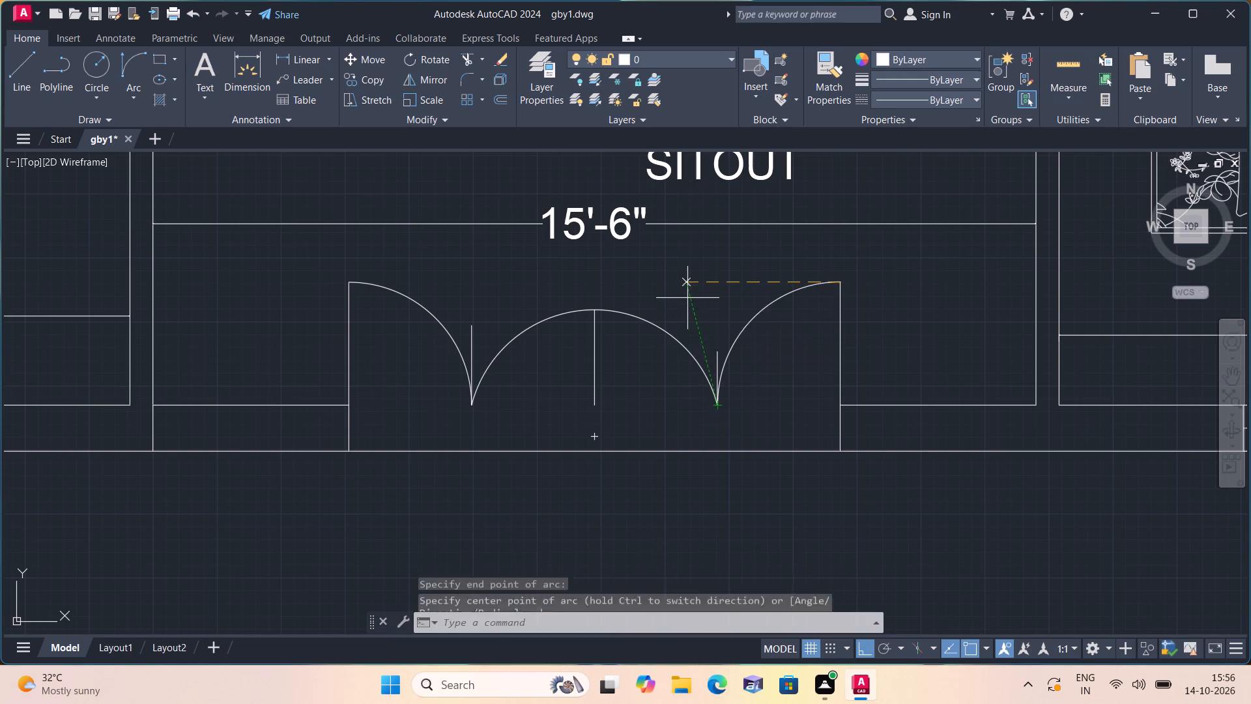
Trim away the three short vertical lines standing between the outer leaves of the sitout's entrance door.
scroll(687, 298, down, 1)
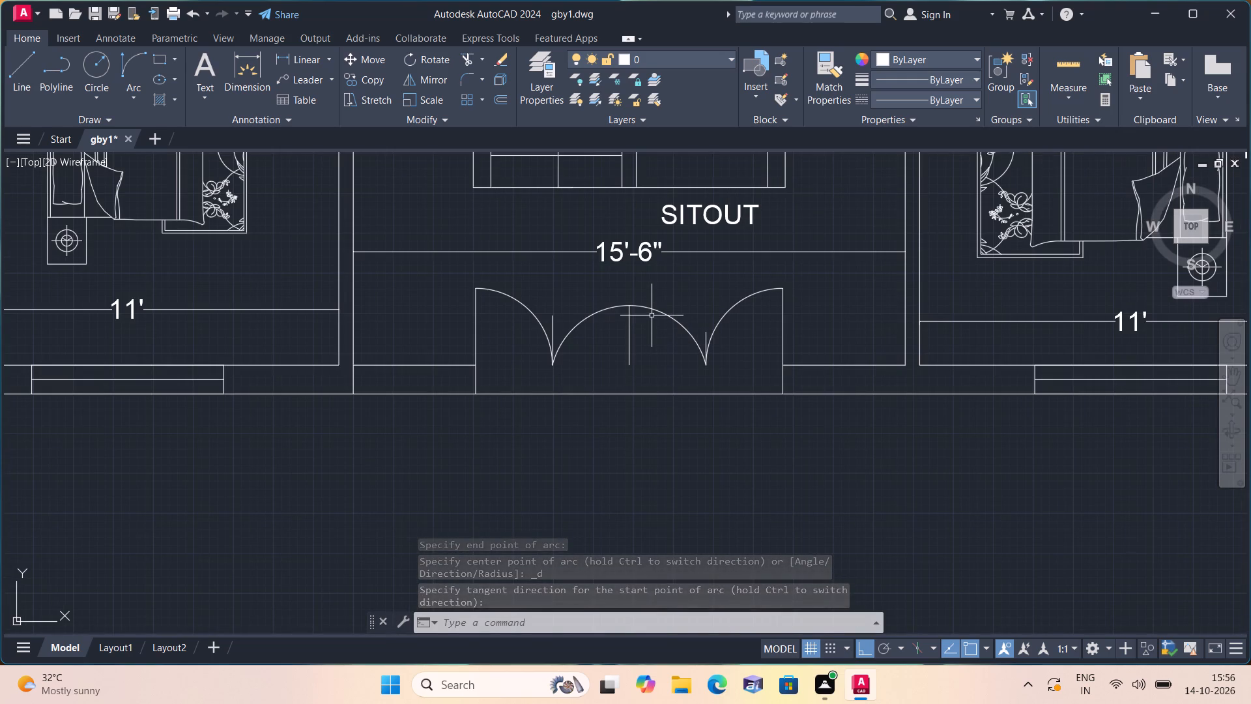
text(trim)
key(space)
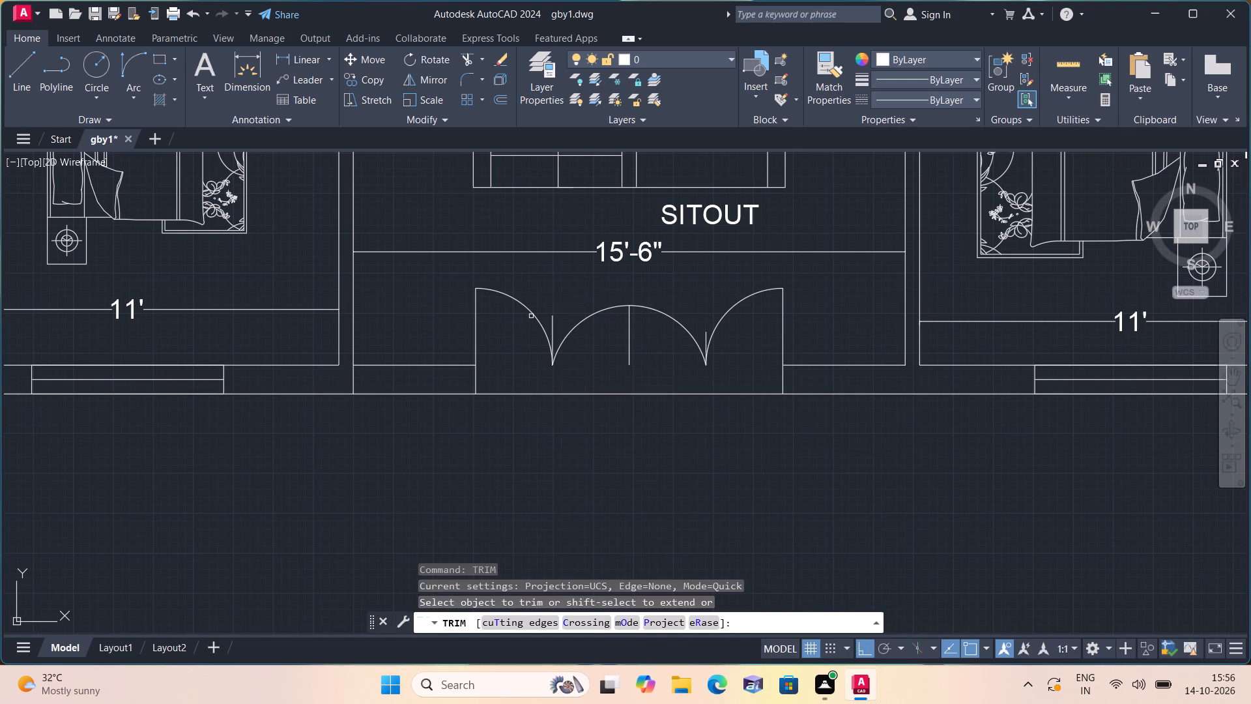
click(549, 320)
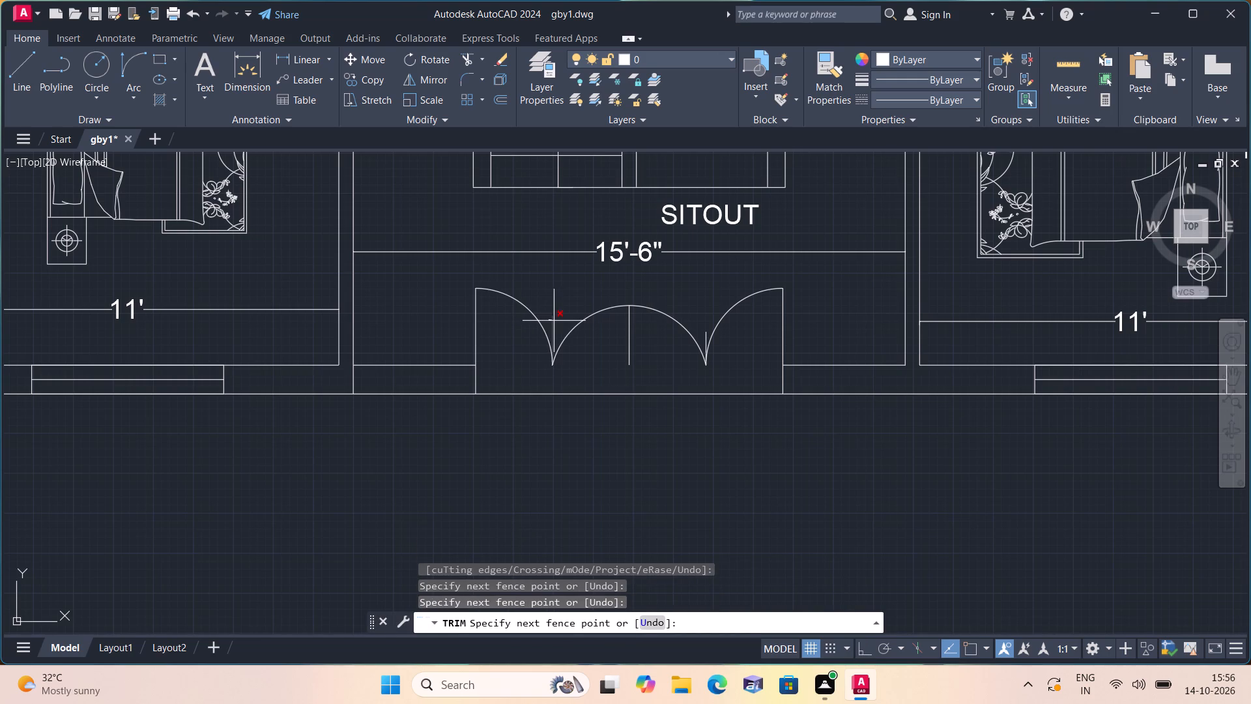
click(554, 321)
click(637, 334)
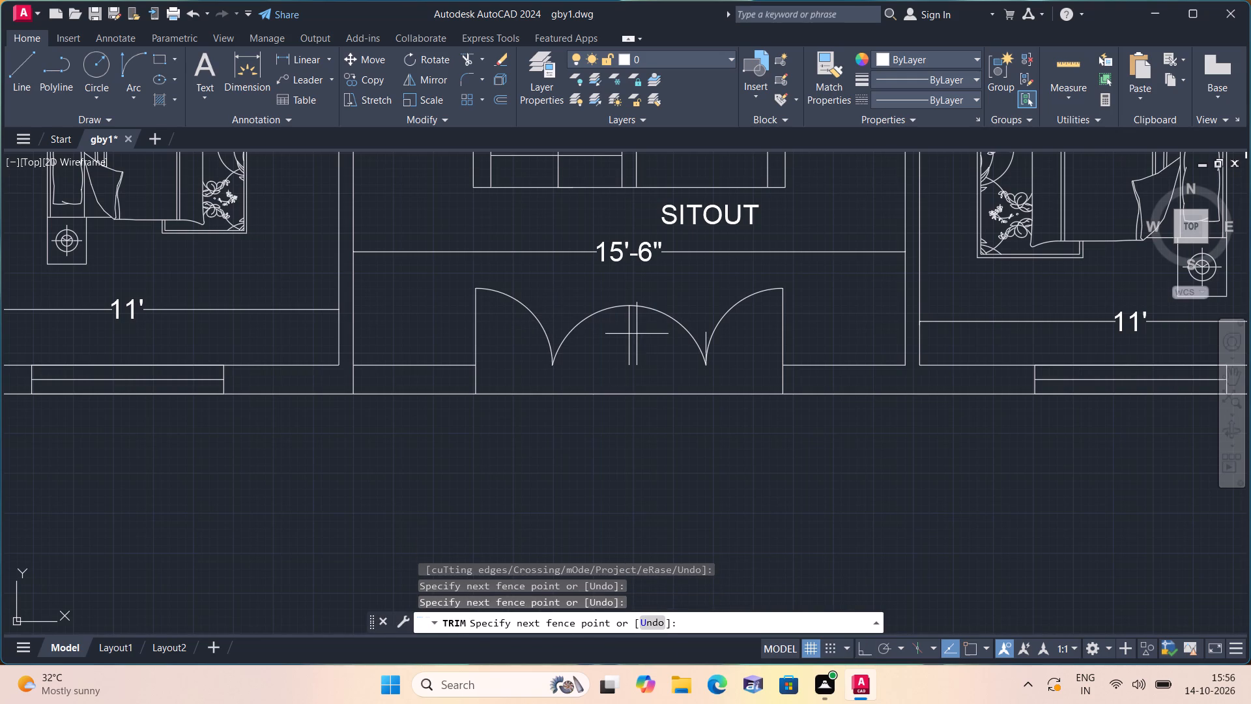
click(617, 336)
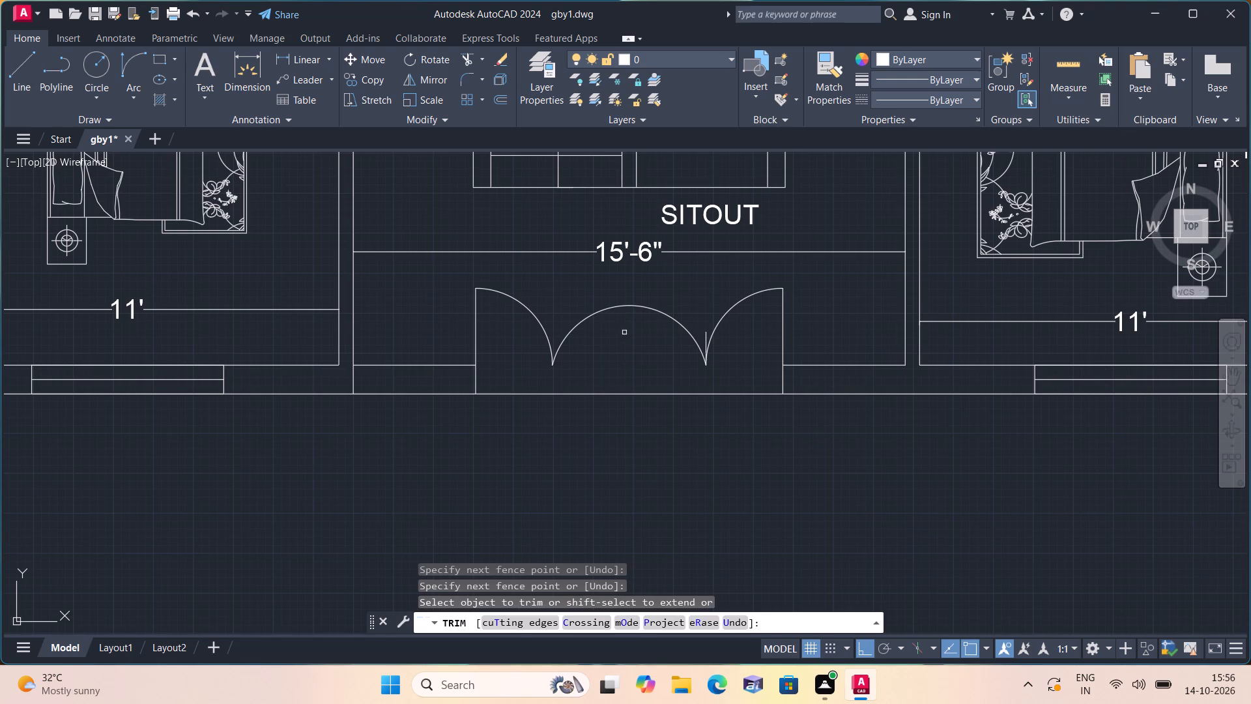
click(705, 338)
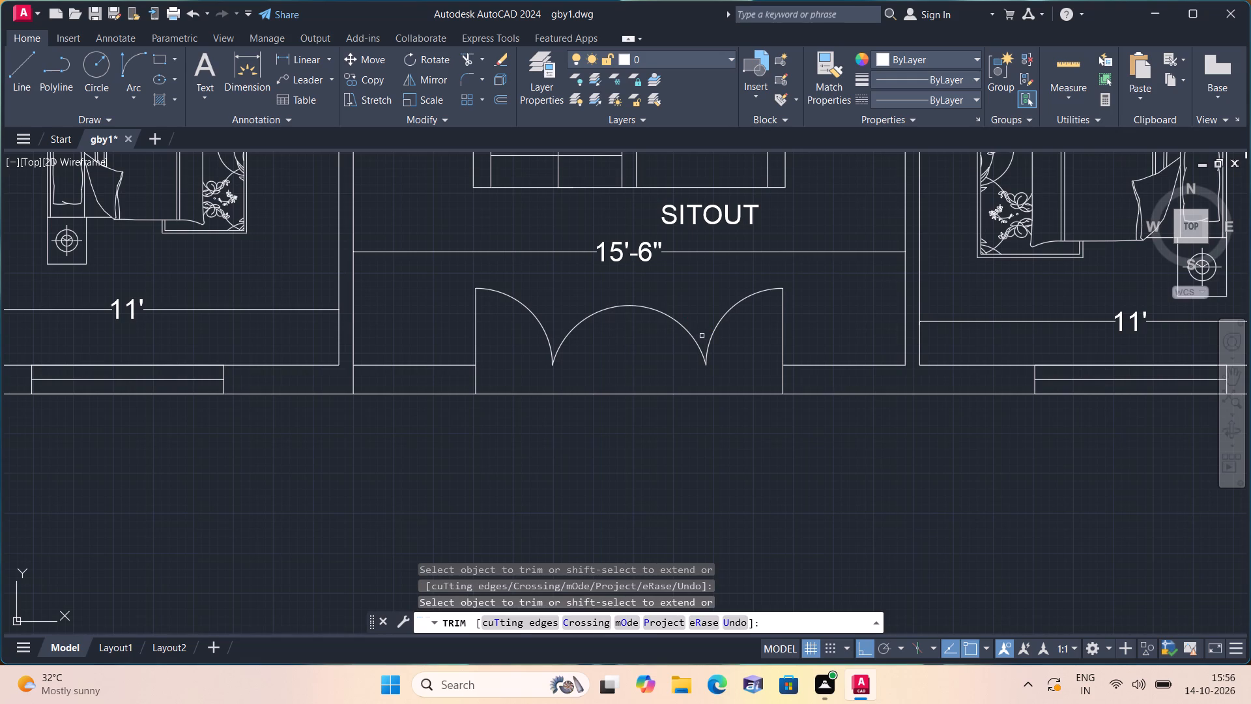
Trim away the two middle arcs of the entrance door, keeping only the outer leaf arcs.
click(684, 322)
click(646, 329)
click(637, 323)
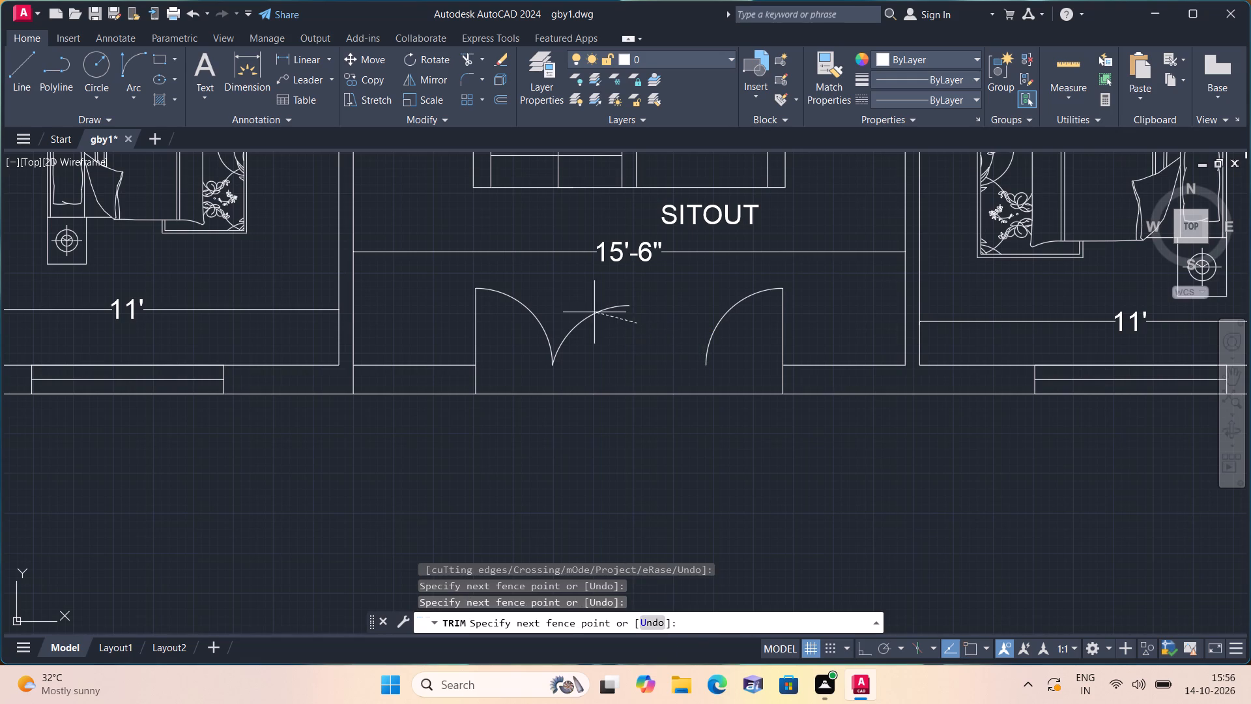
click(586, 312)
key(space)
Draw a horizontal line joining the lower ends of the entrance door's two outer arcs.
middle_drag(589, 328, 638, 411)
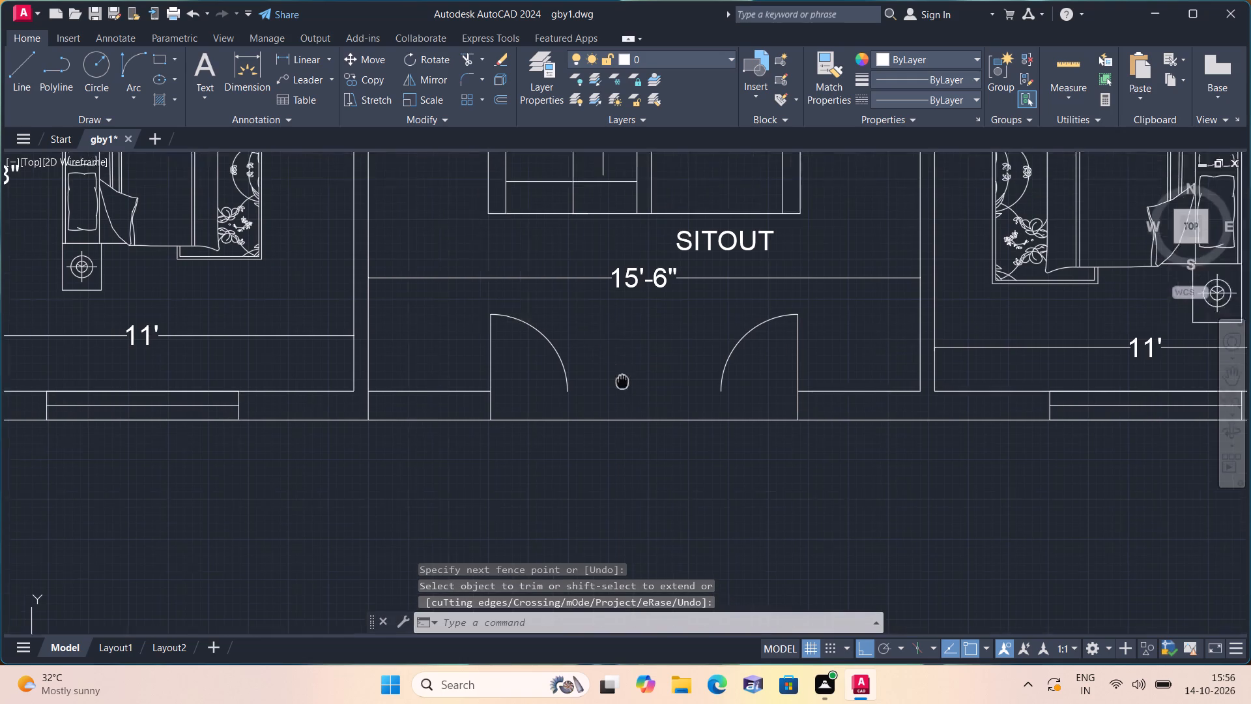
middle_drag(638, 411, 655, 447)
key(l)
key(space)
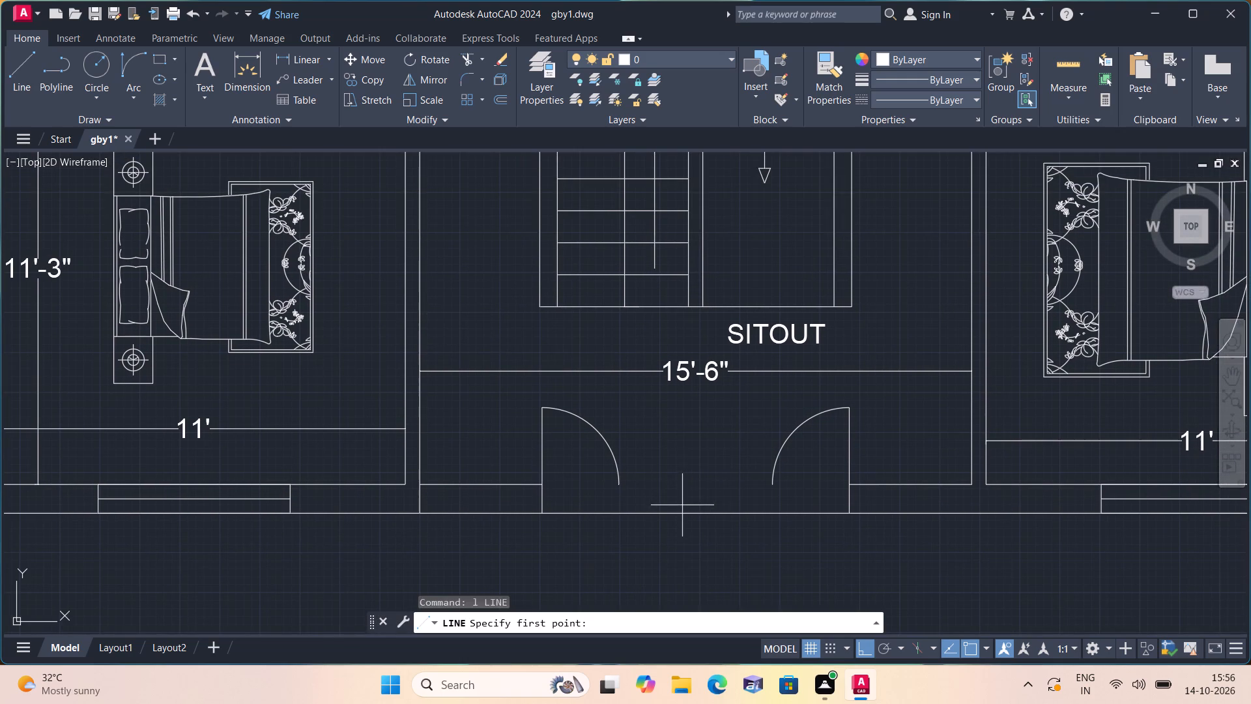
key(l)
key(space)
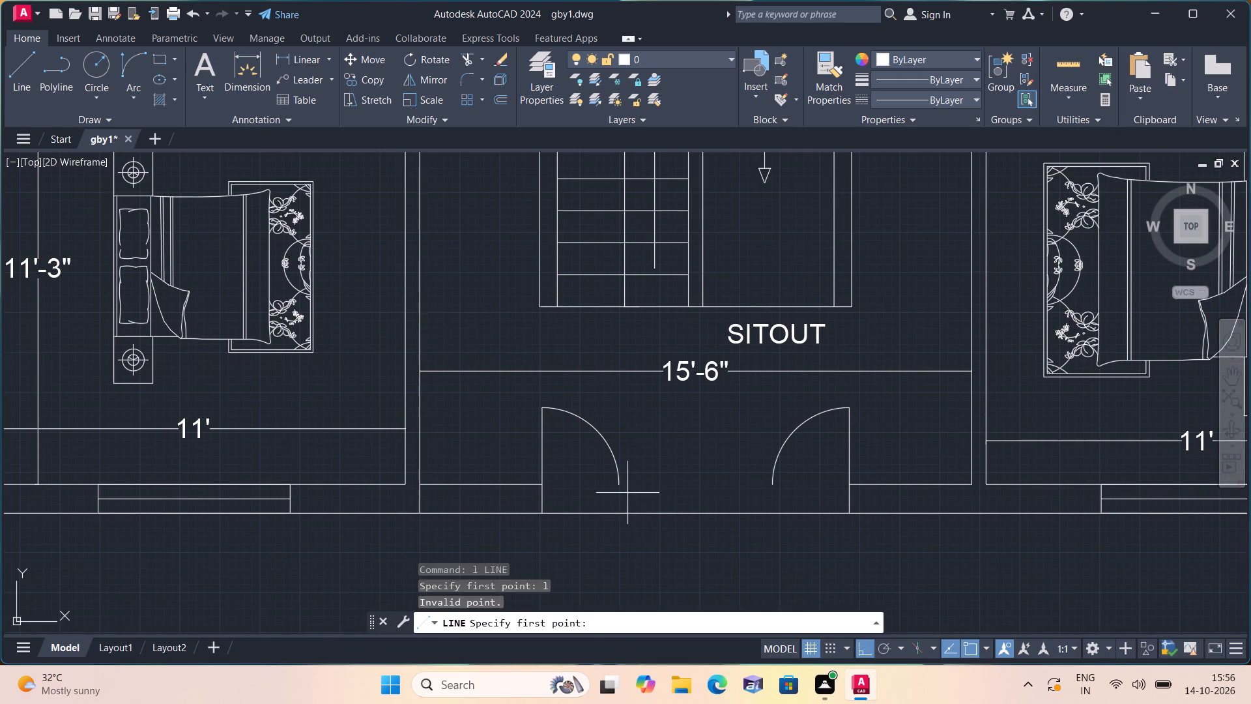
click(620, 486)
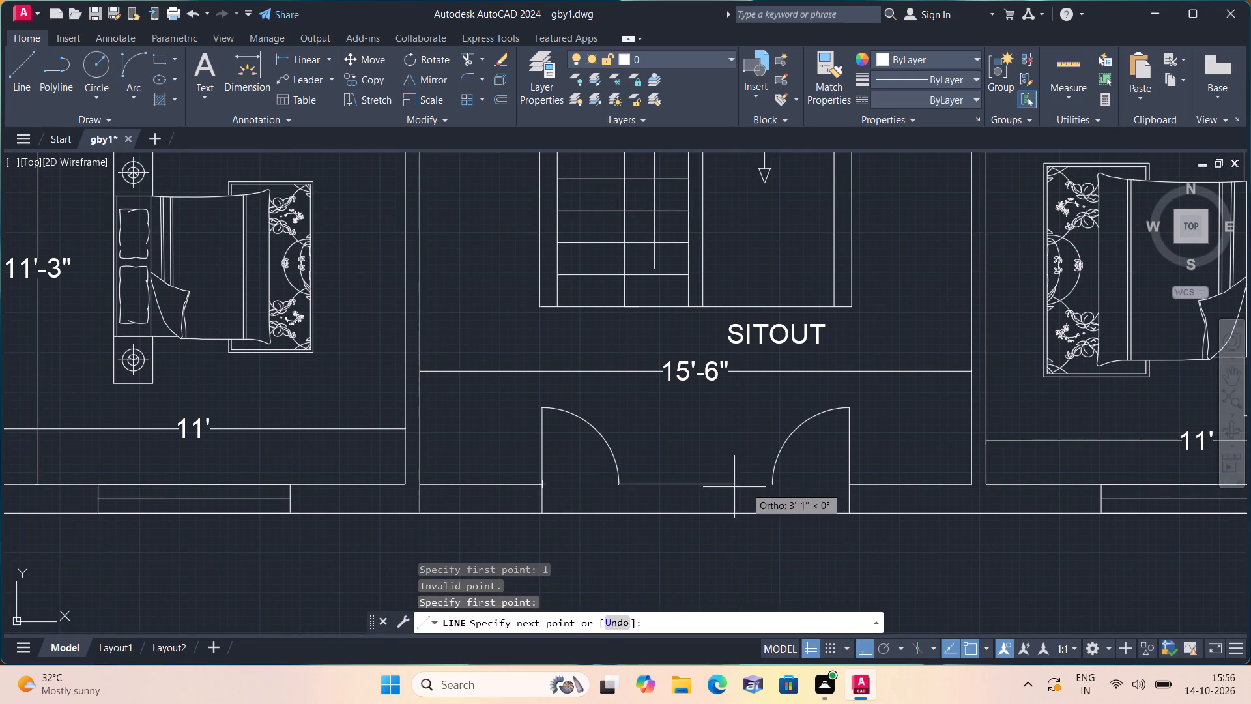
click(771, 483)
key(space)
Draw a vertical line about 1'-6" long northward from the midpoint of the line joining the door arcs.
key(space)
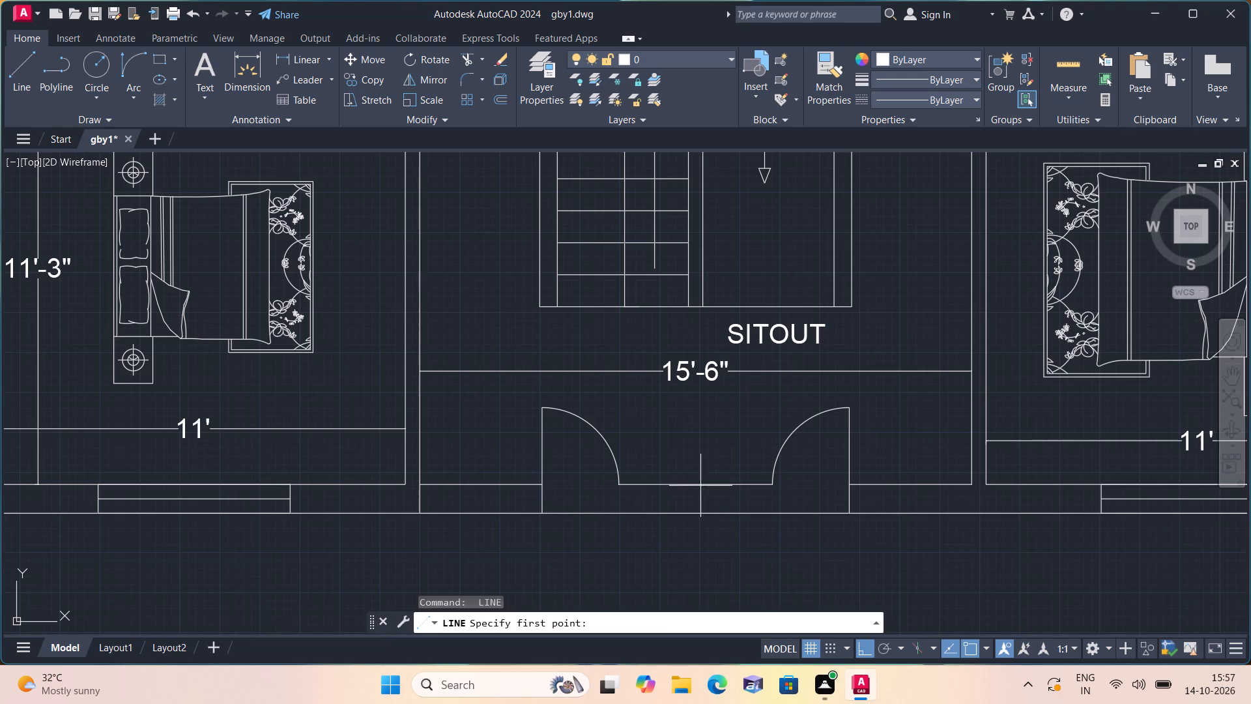
click(698, 484)
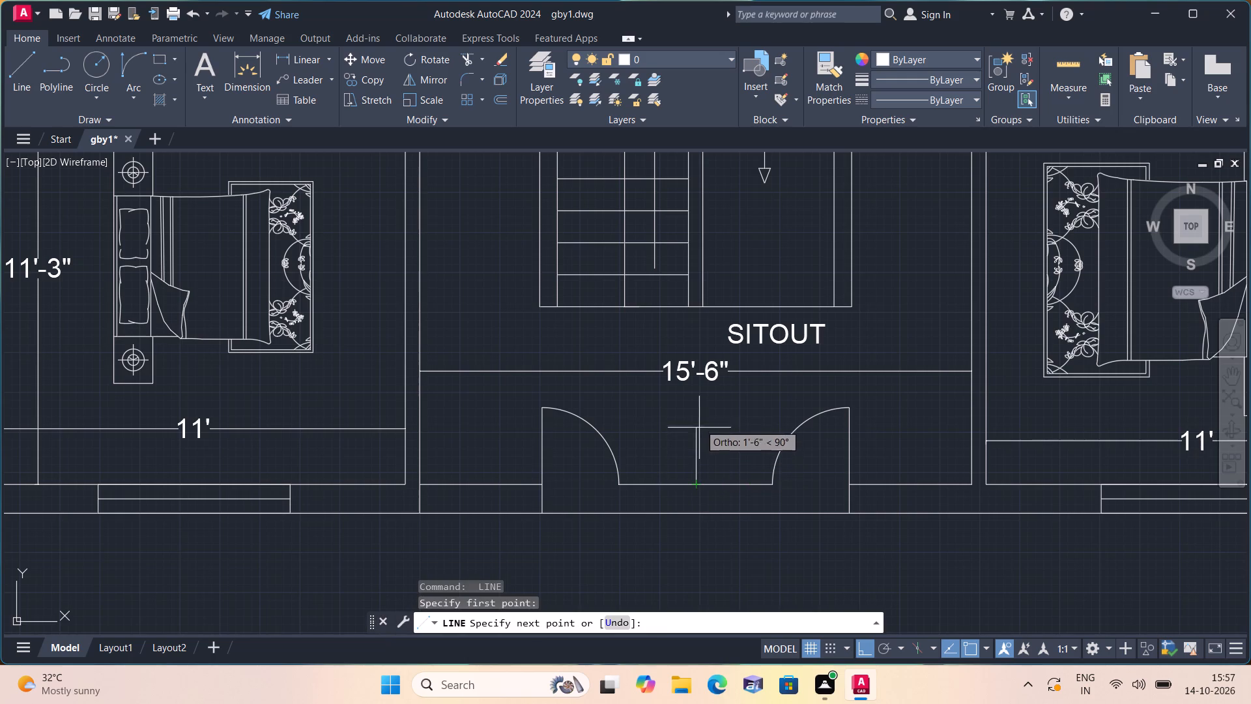
click(699, 420)
key(space)
Start a Solid hatch in Blue and fill the western unit's wall pieces north and south of the lower TOILET/BATH.
scroll(699, 421, down, 1)
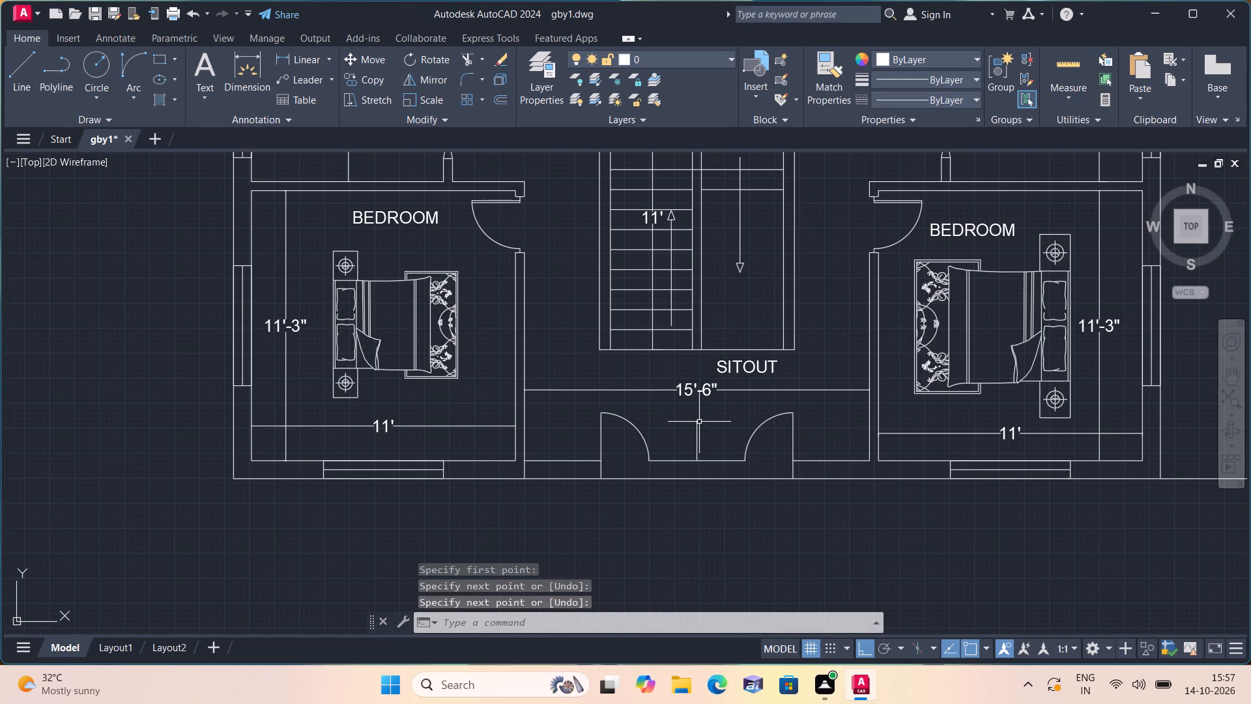
scroll(519, 311, down, 1)
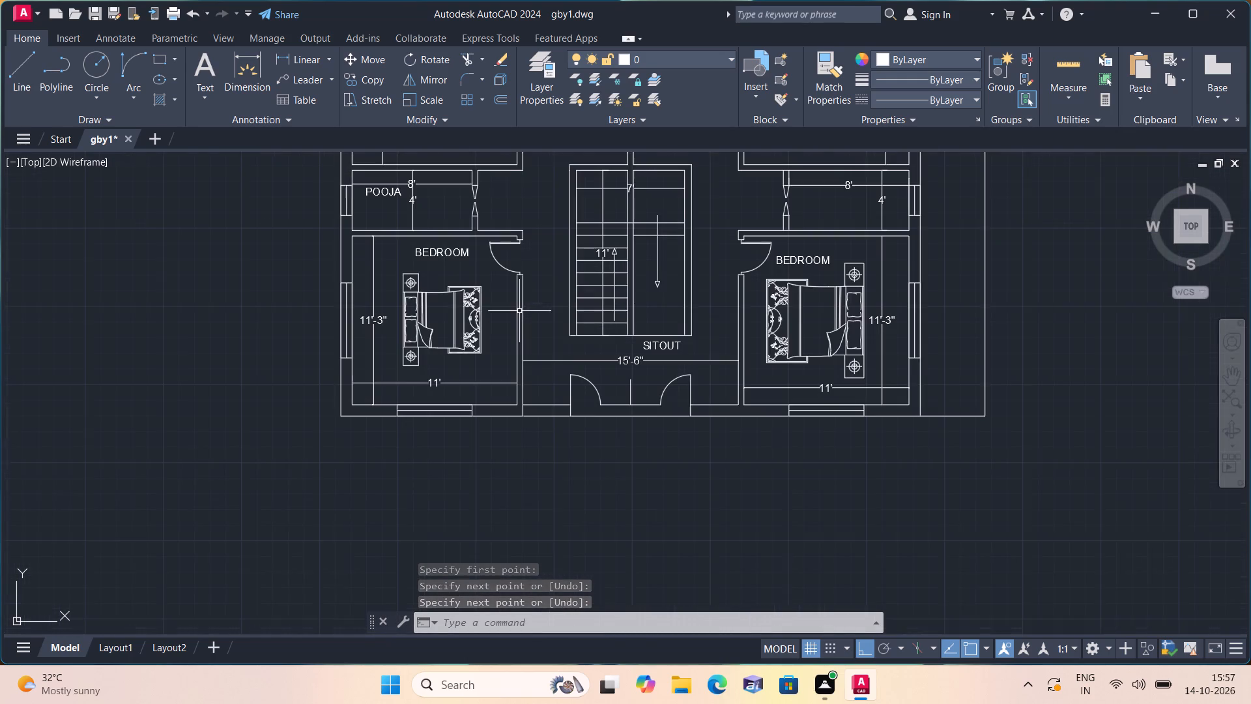
middle_drag(520, 311, 682, 512)
middle_drag(538, 375, 532, 432)
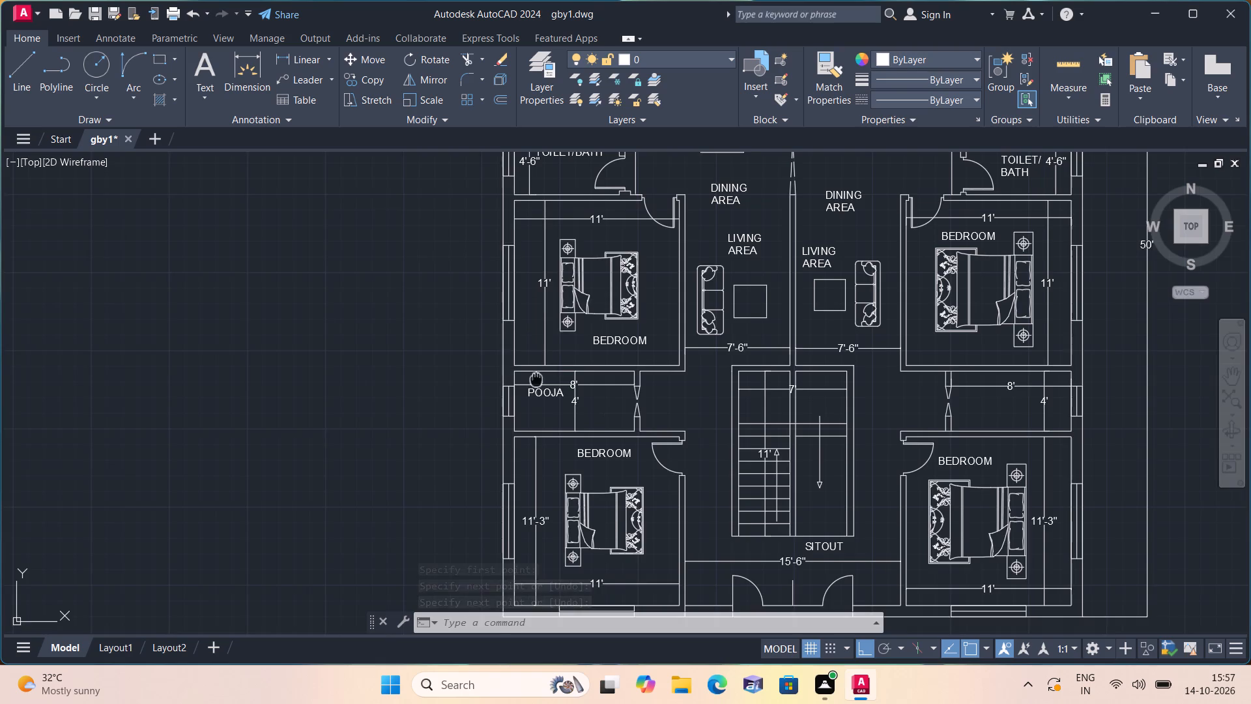
middle_drag(532, 432, 532, 454)
text(h)
key(space)
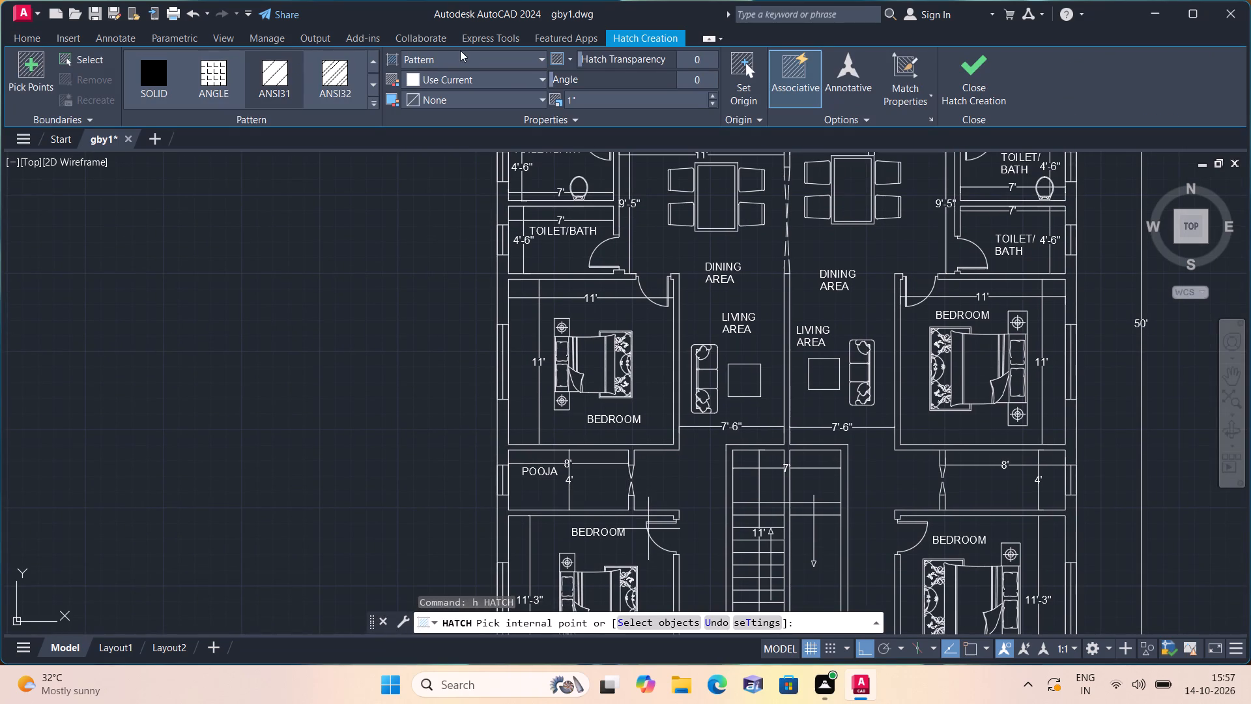
click(462, 56)
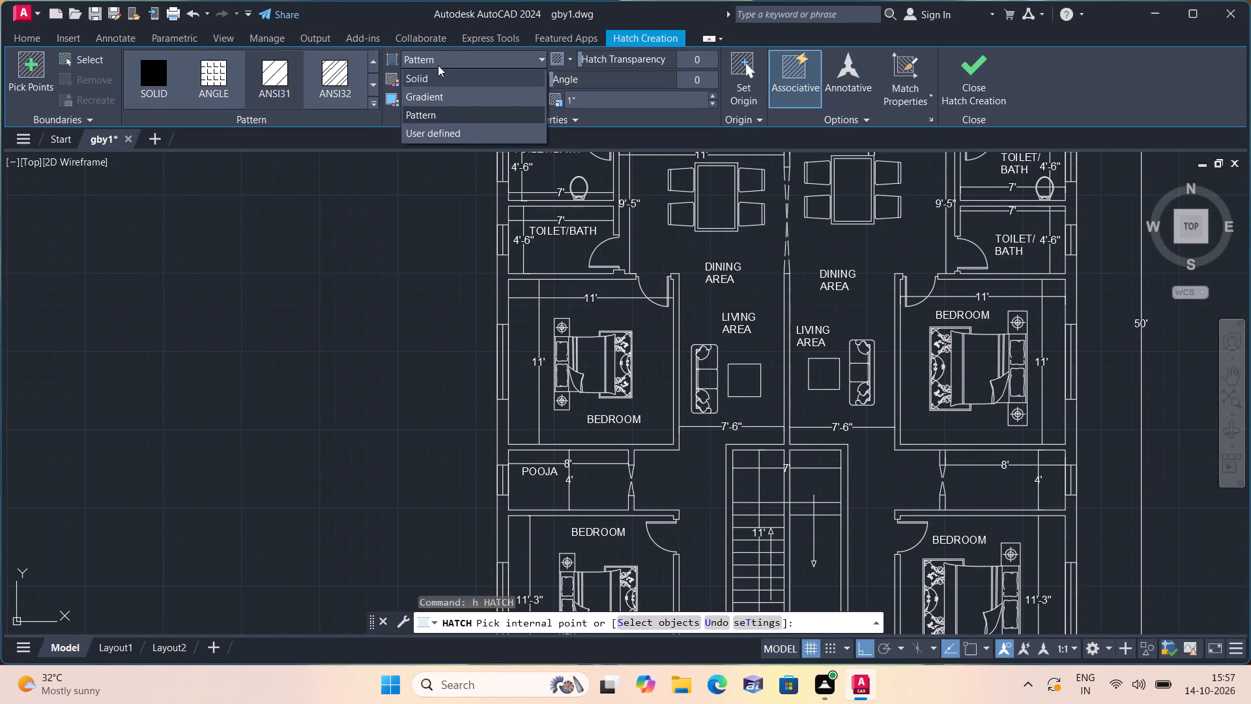
click(444, 54)
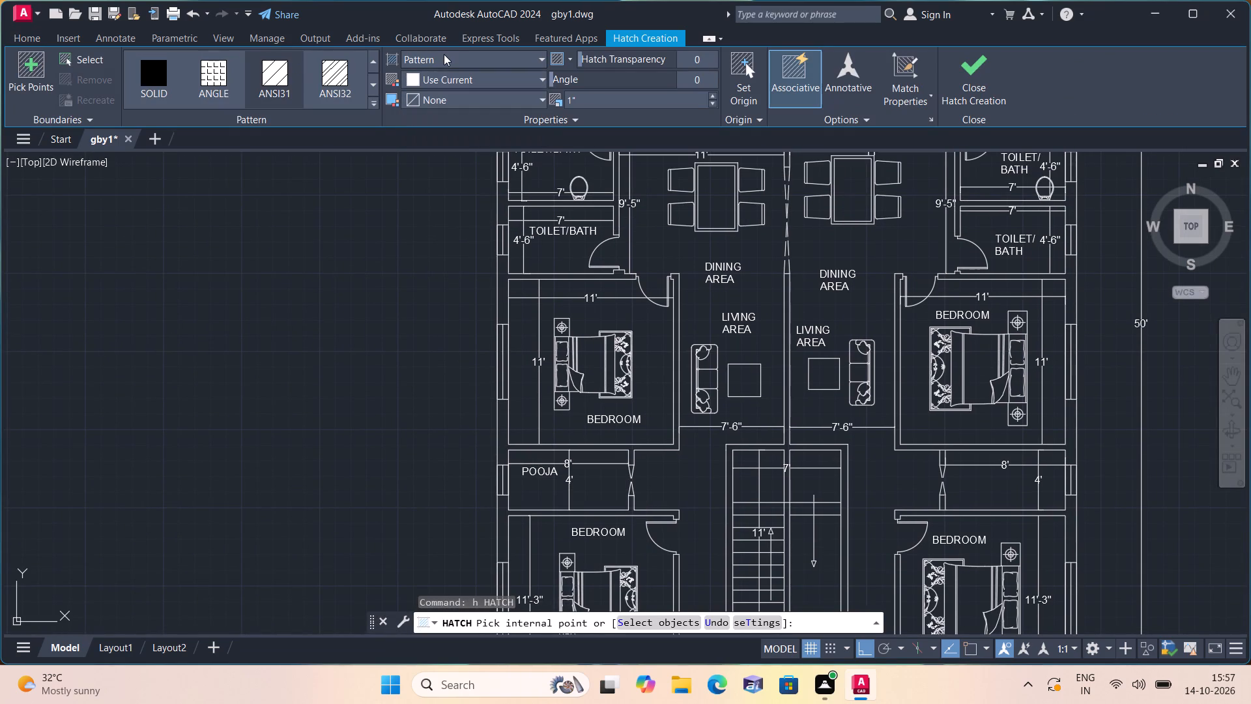
click(446, 55)
click(432, 73)
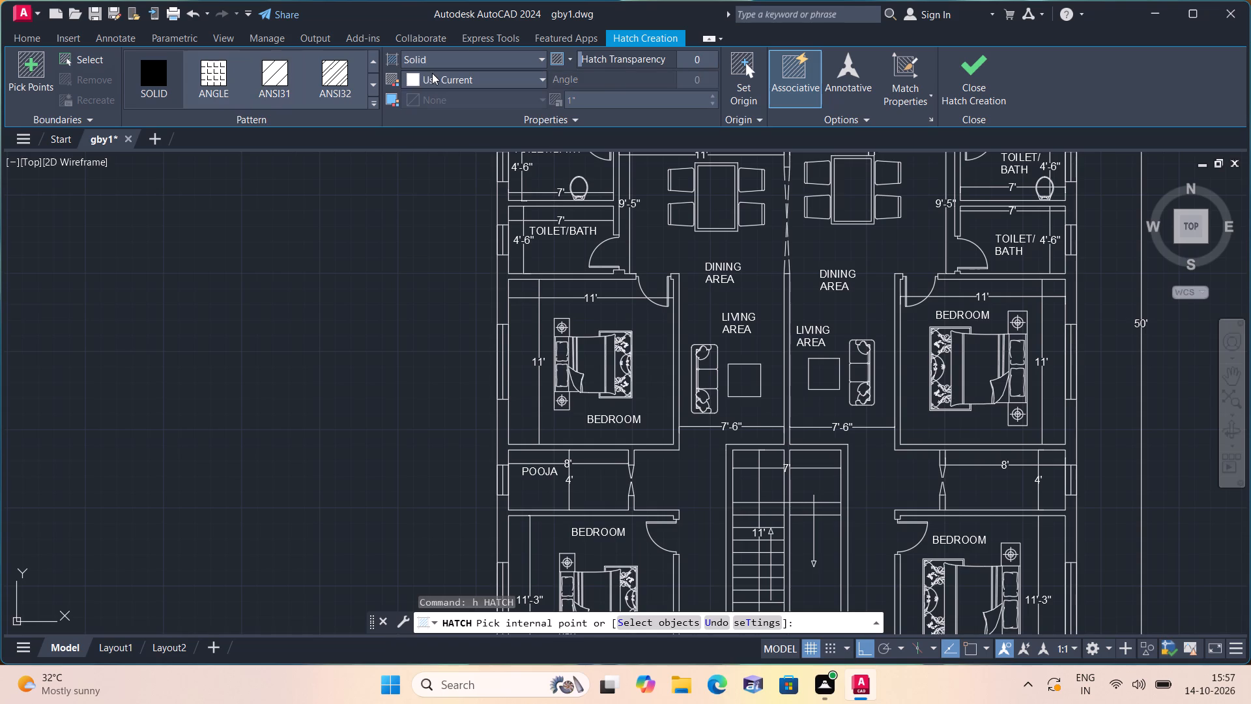
click(435, 75)
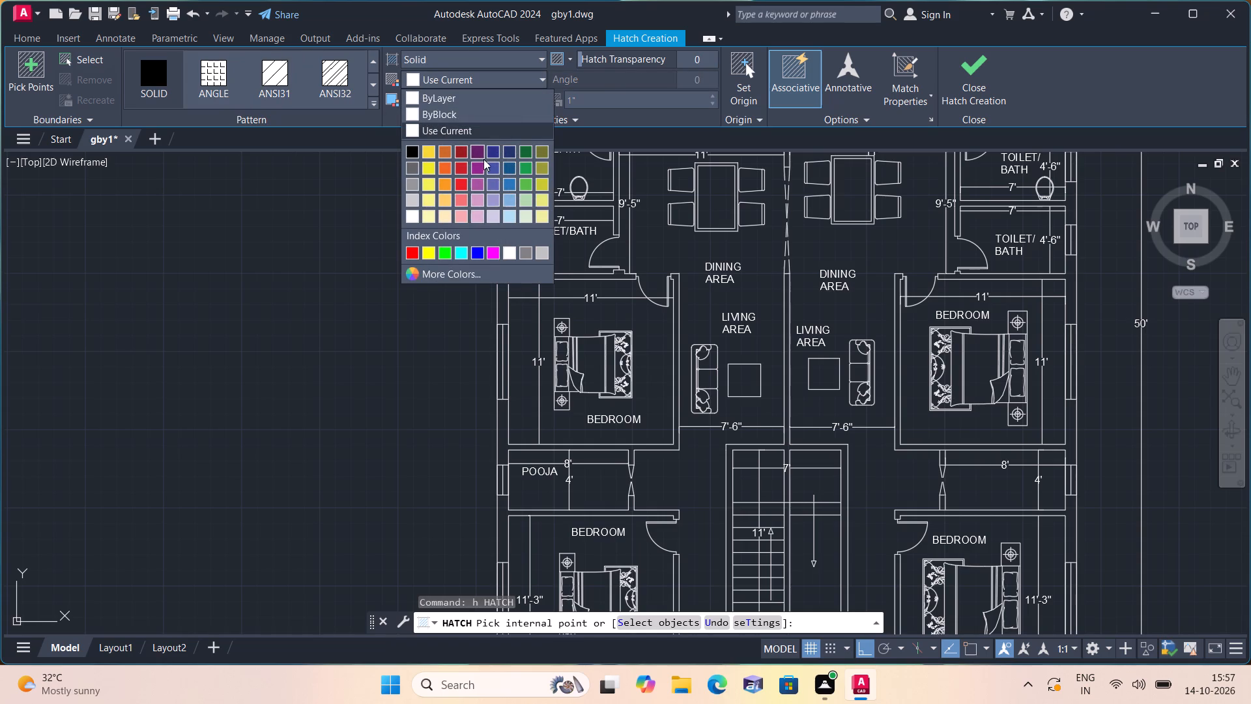
click(477, 251)
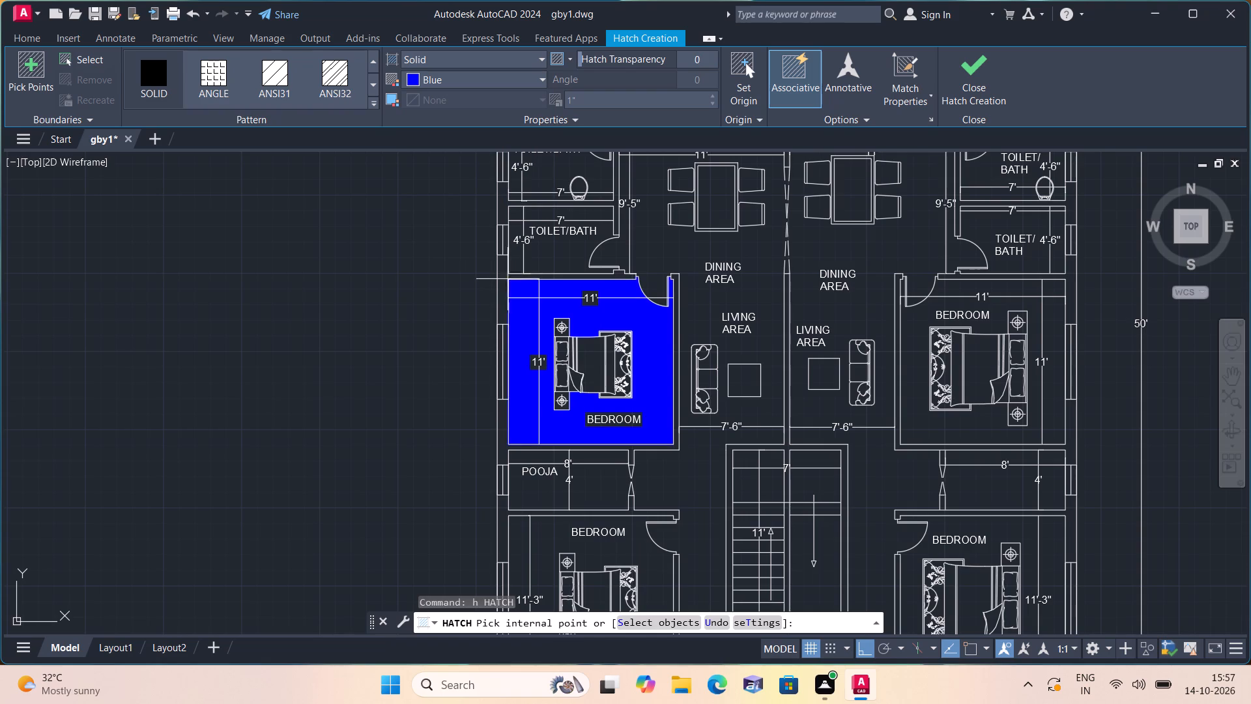
click(498, 270)
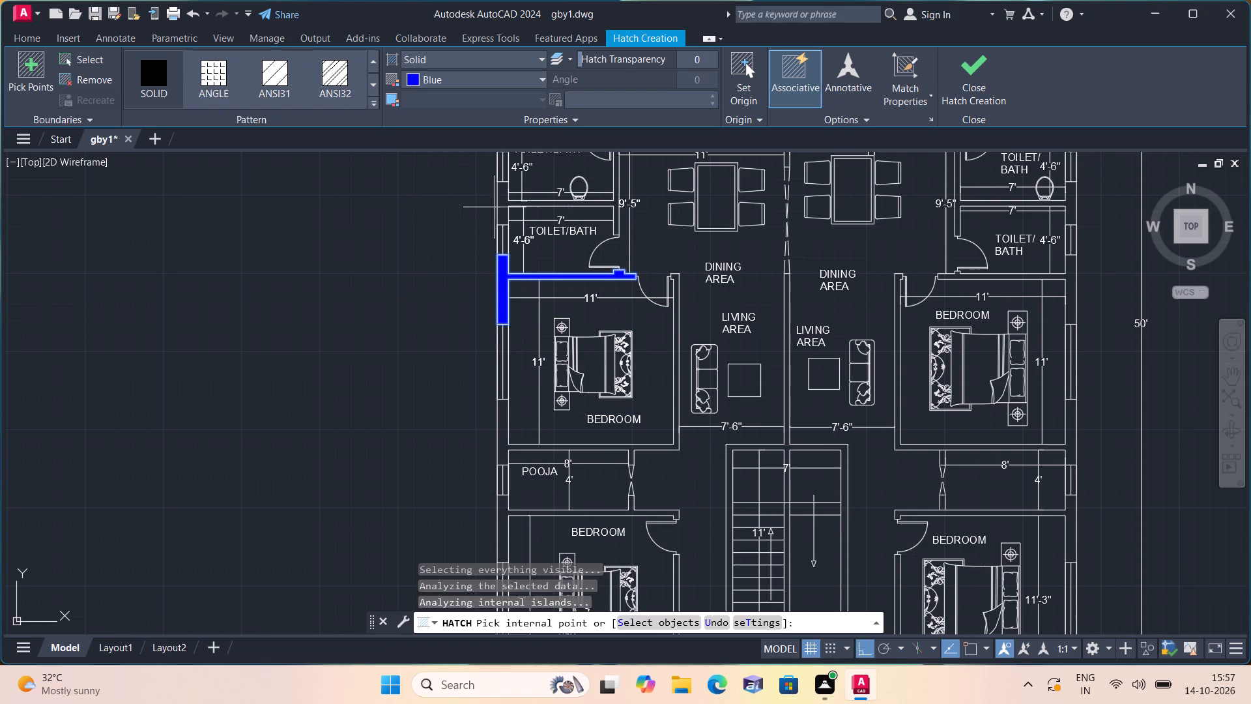
click(504, 202)
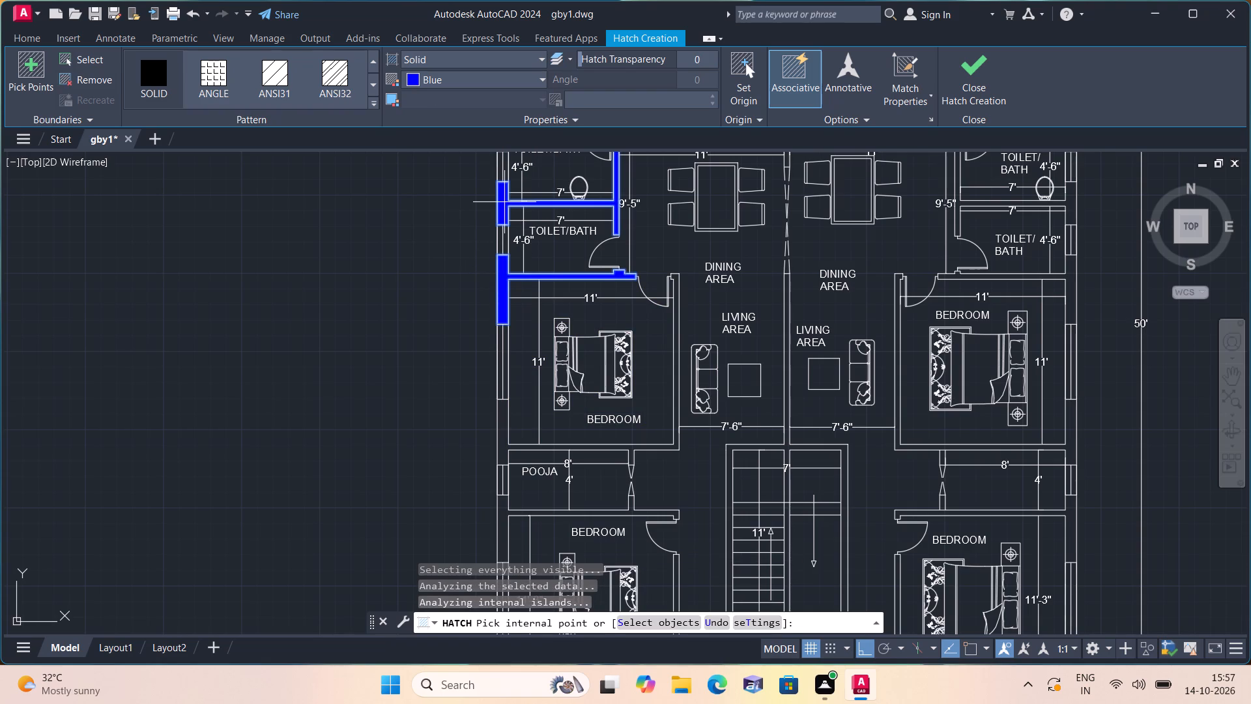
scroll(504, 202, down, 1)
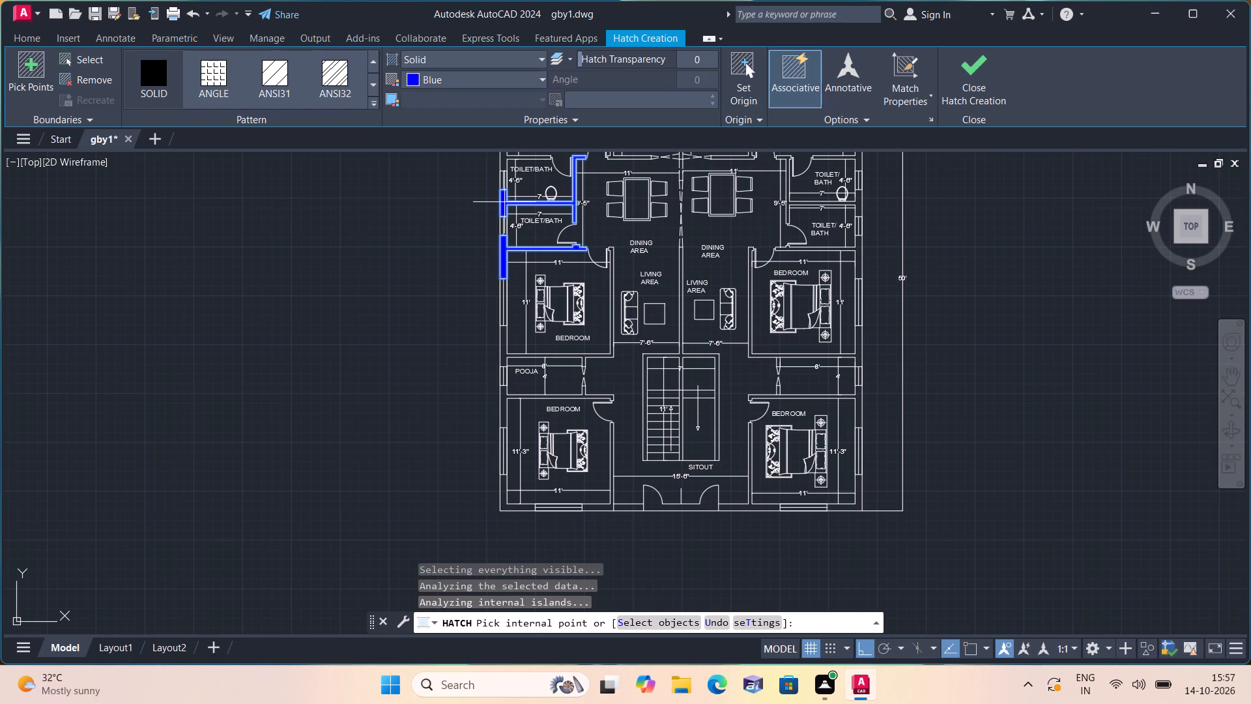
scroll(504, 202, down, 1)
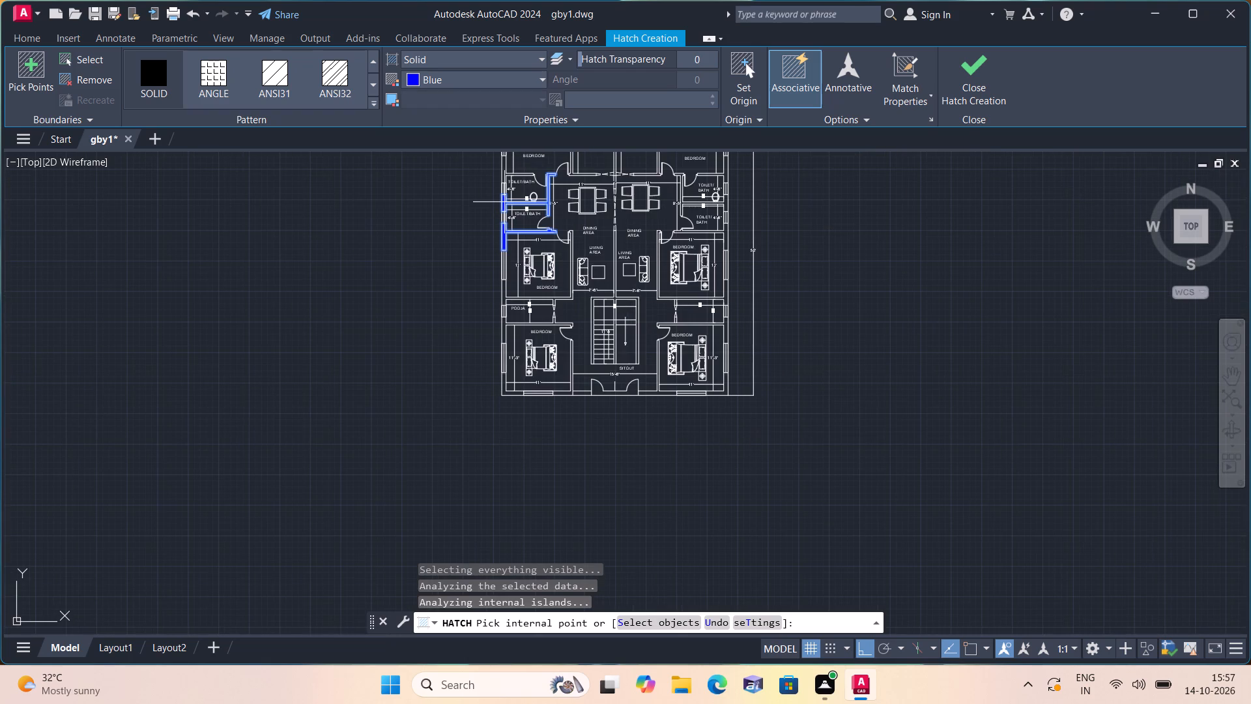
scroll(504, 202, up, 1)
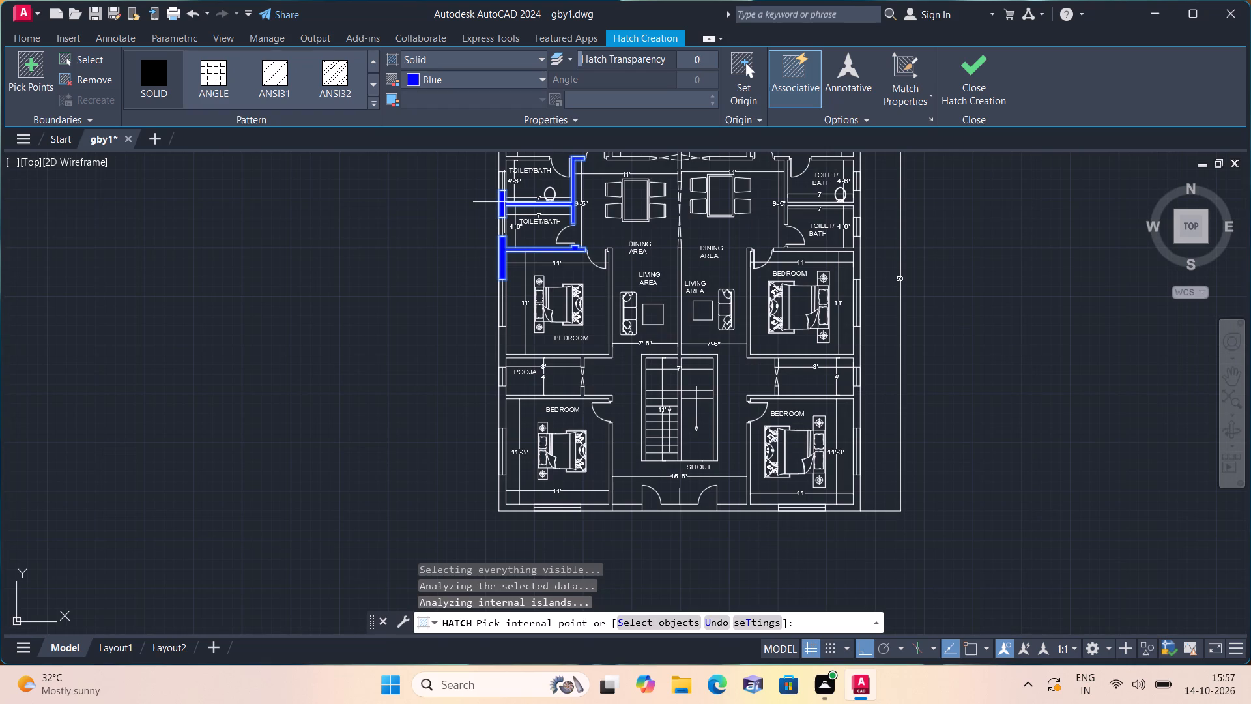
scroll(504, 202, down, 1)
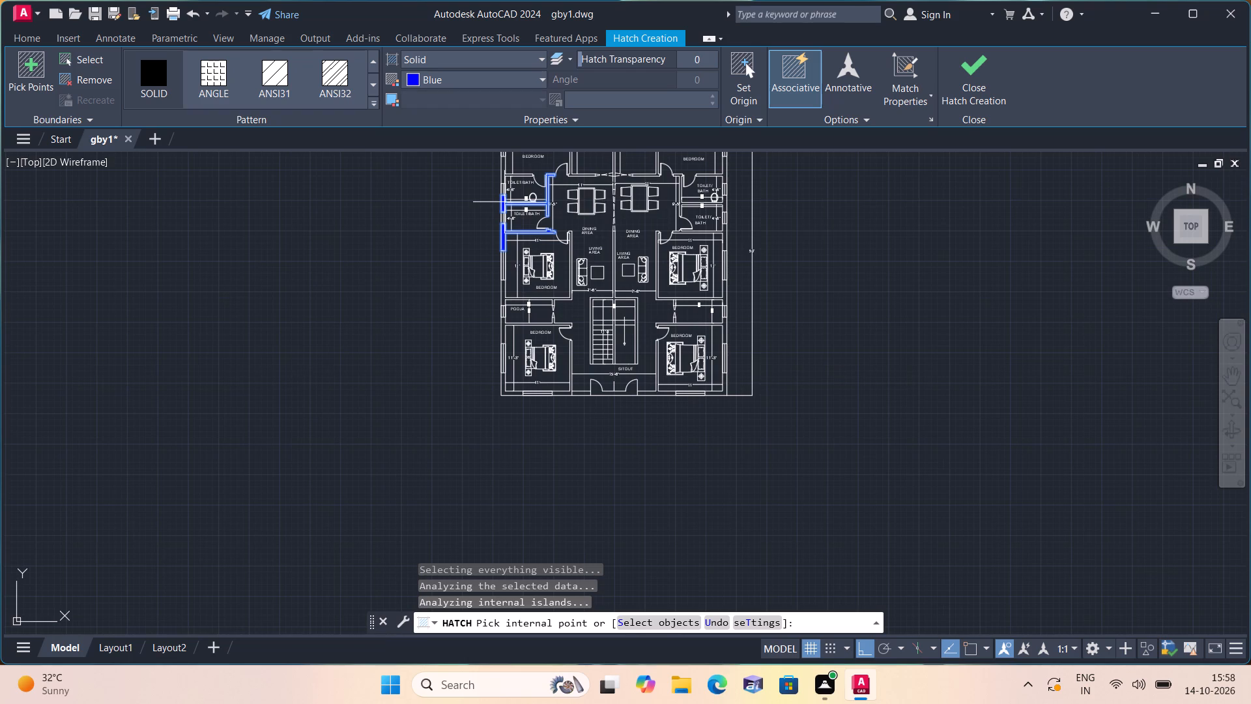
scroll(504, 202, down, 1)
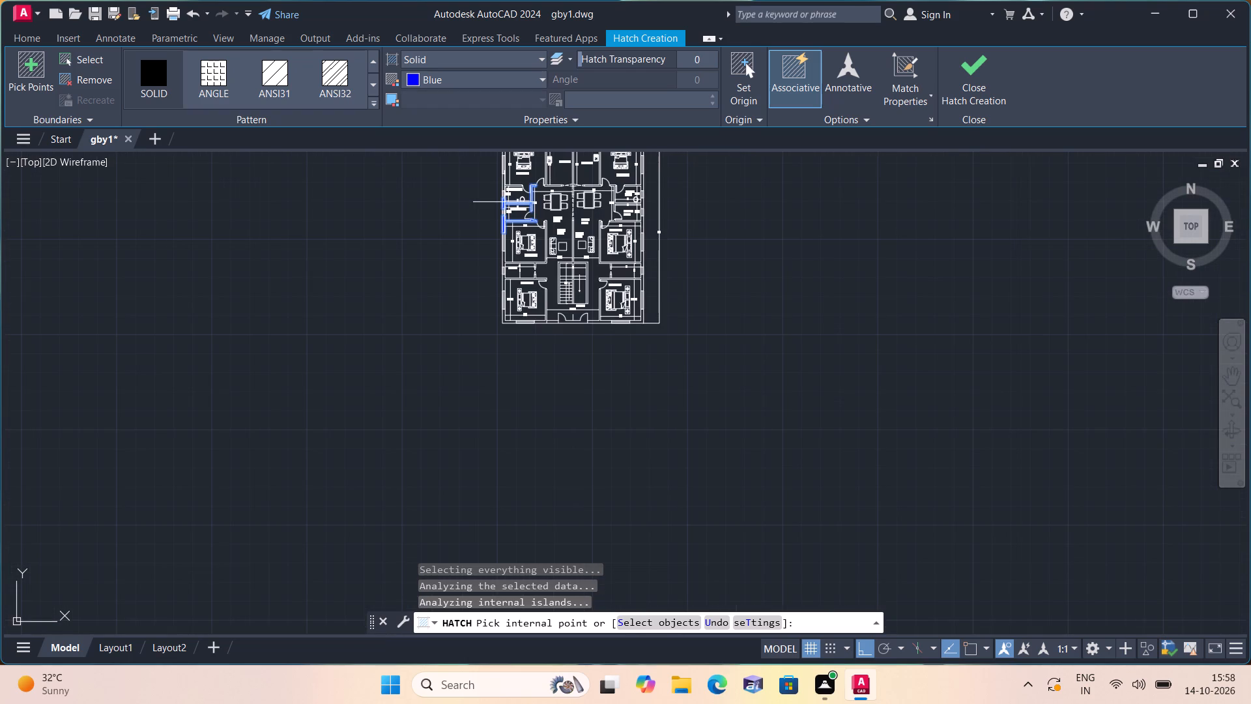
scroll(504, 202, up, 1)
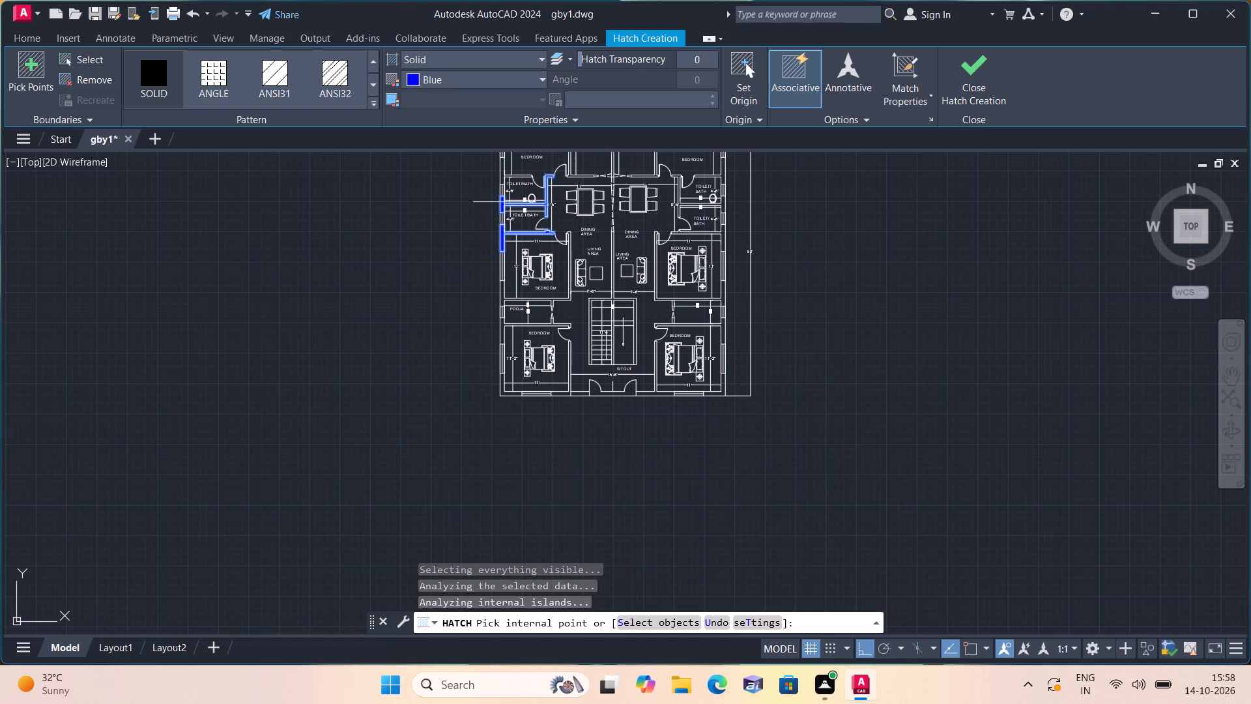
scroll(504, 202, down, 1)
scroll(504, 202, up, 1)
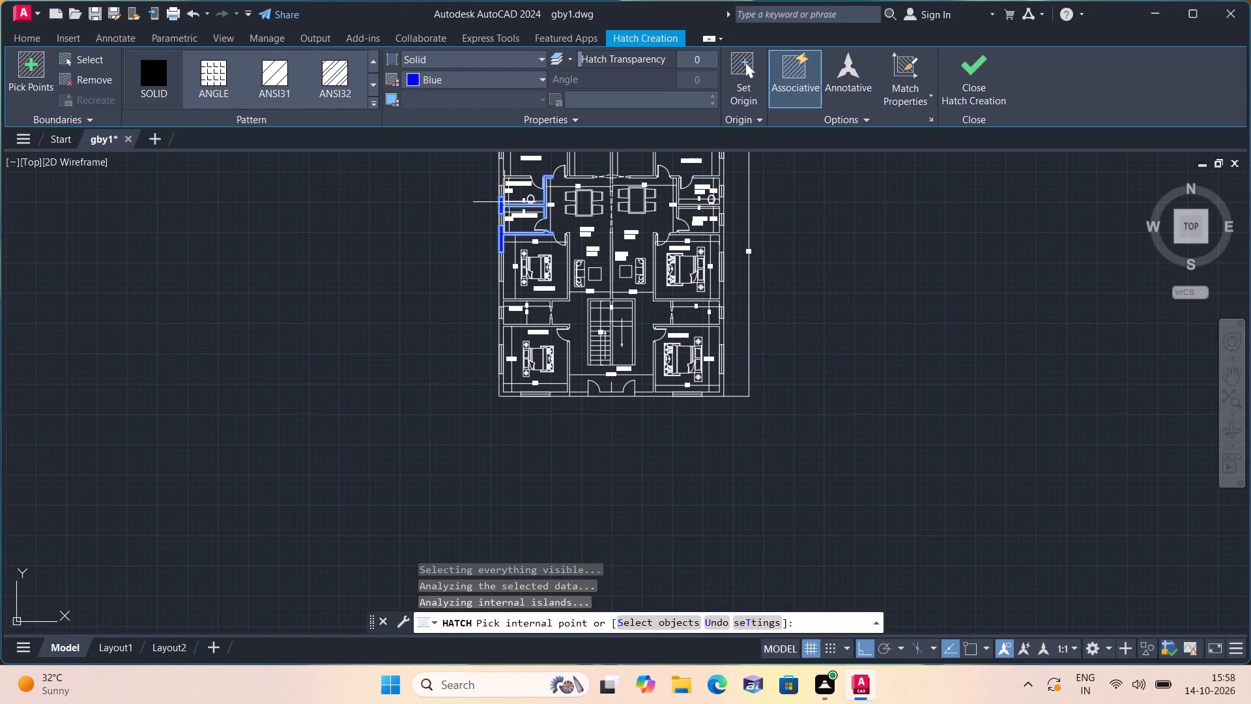
Fill the western unit's walls in blue around the middle bedroom, POOJA and southern bedroom, ending at the entrance door.
scroll(522, 285, up, 1)
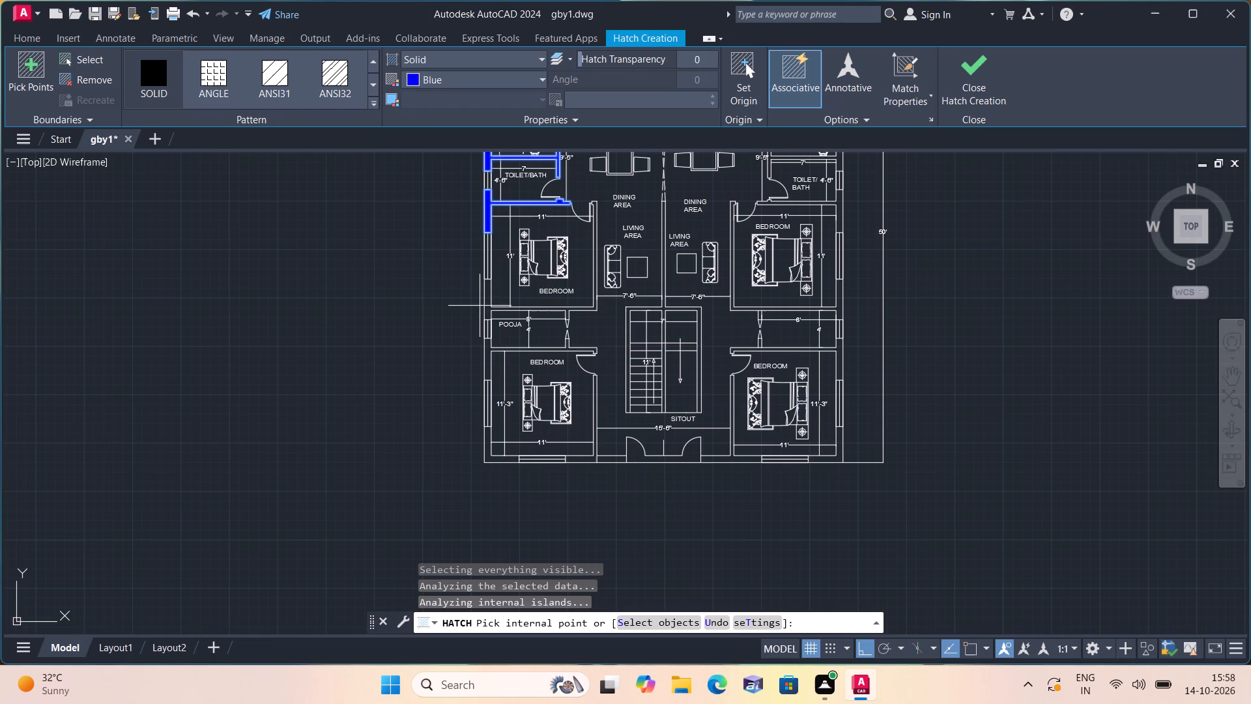
scroll(490, 308, up, 2)
click(485, 304)
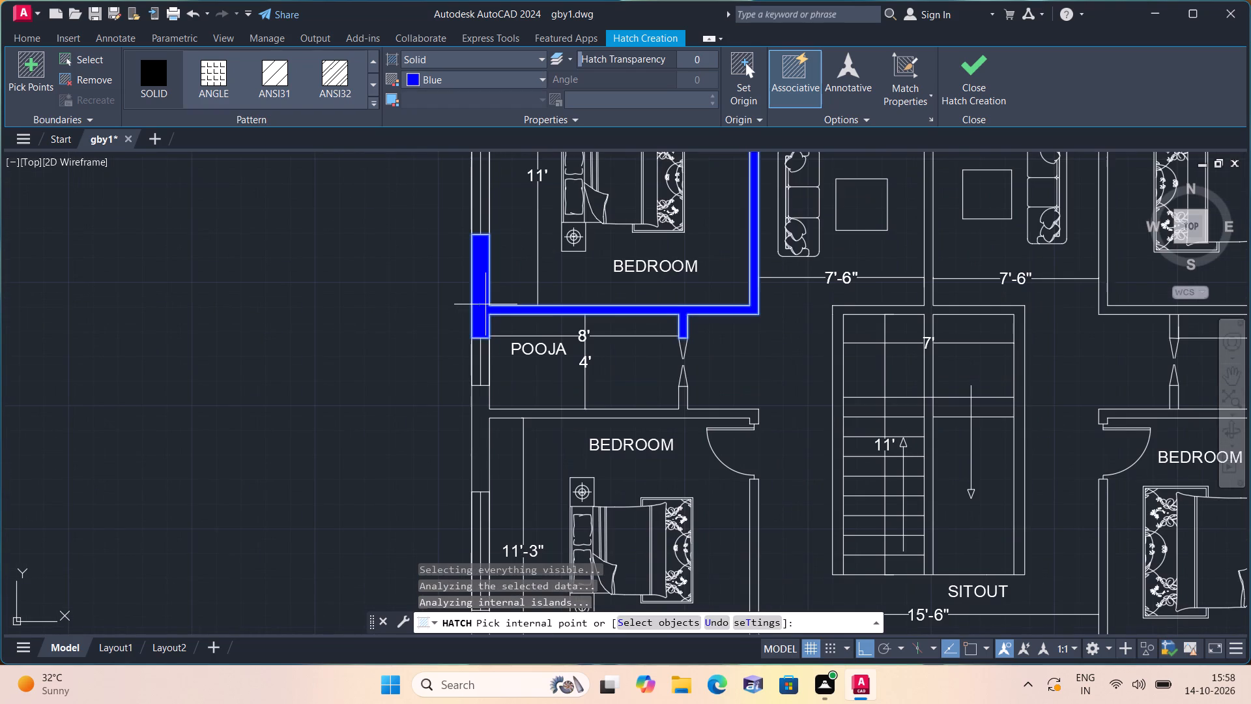
middle_drag(484, 304, 478, 160)
click(469, 284)
middle_drag(469, 284, 474, 149)
click(478, 376)
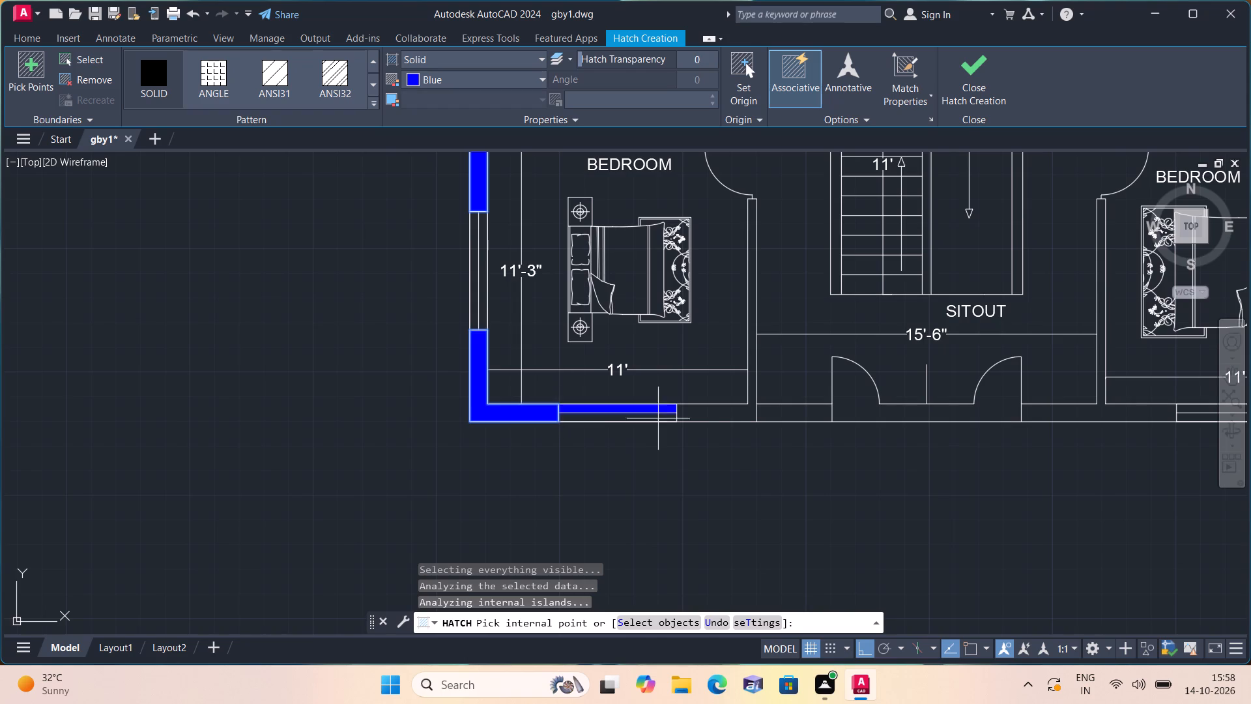
click(722, 413)
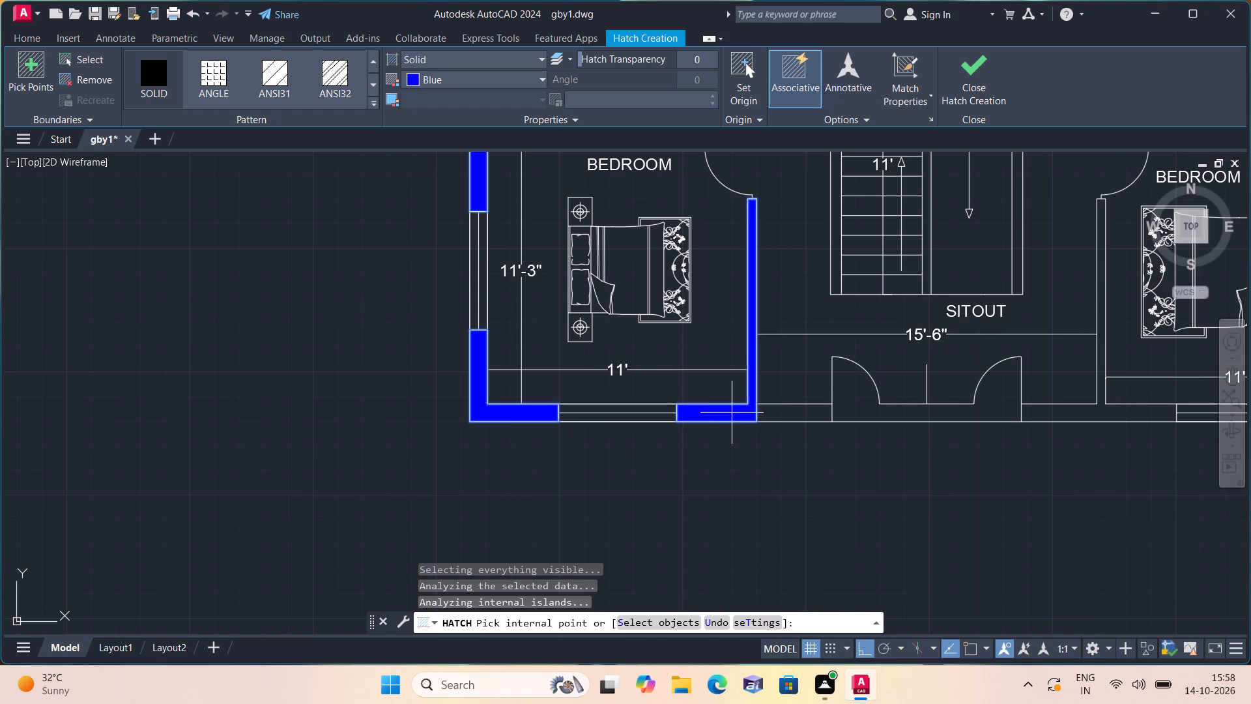
click(786, 413)
middle_drag(786, 413, 781, 411)
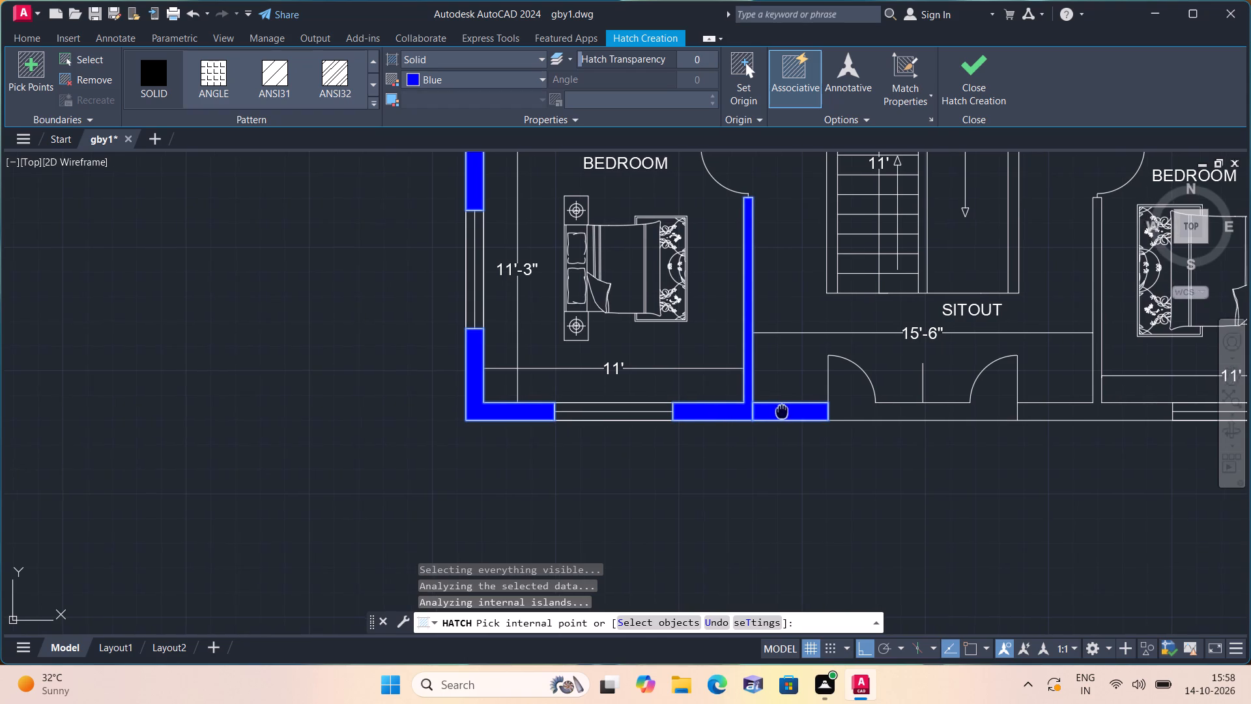
middle_drag(781, 411, 766, 409)
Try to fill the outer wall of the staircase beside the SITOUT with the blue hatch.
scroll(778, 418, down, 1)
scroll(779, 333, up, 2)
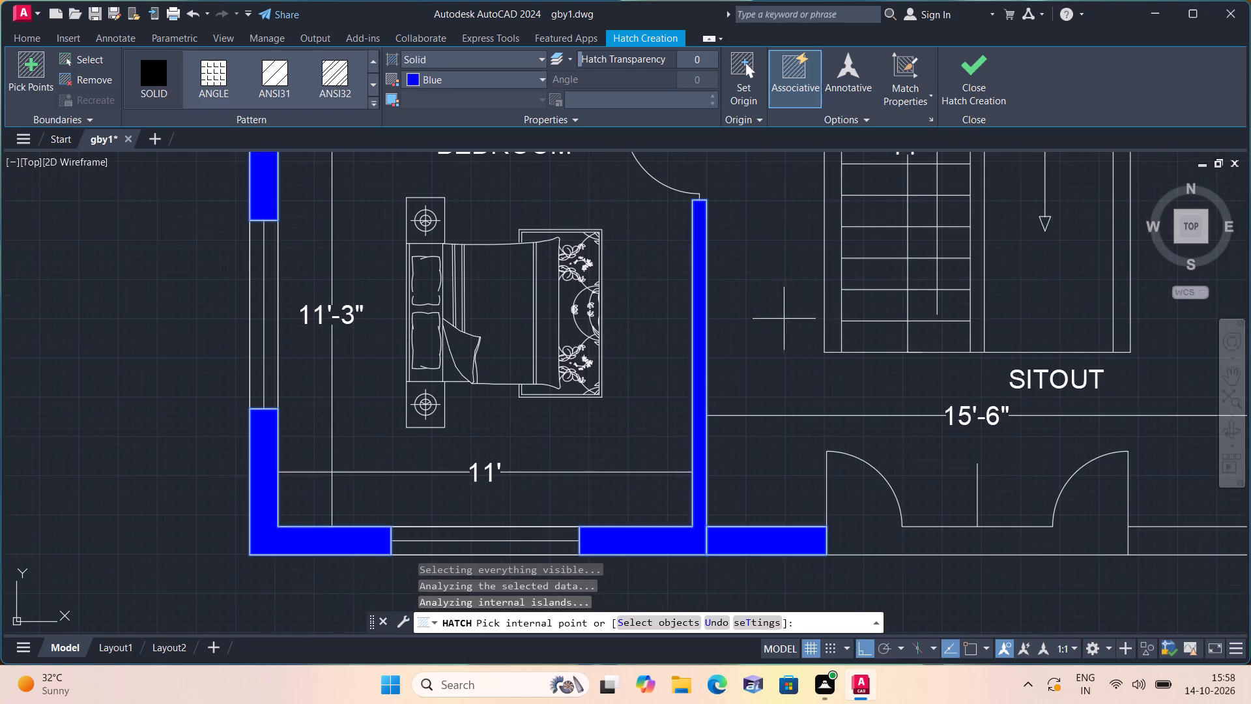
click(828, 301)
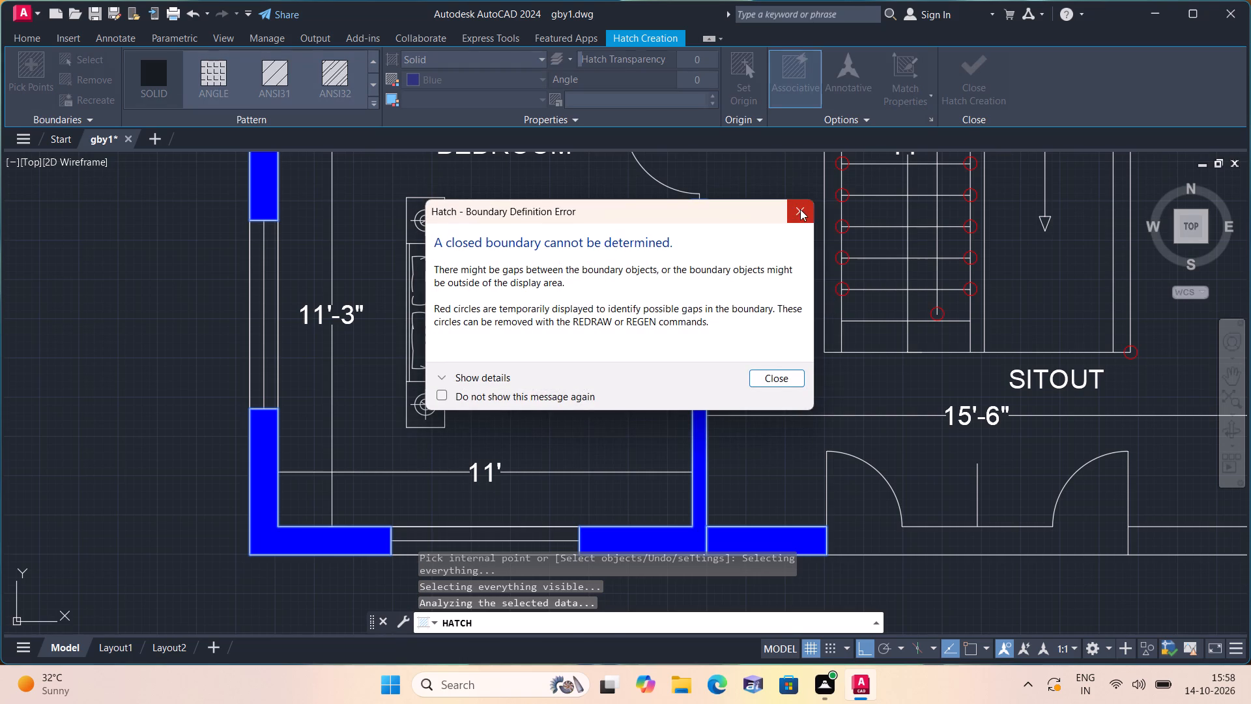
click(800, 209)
Fill the western unit's northern walls in blue around the upper TOILET/BATH, northern bedroom and kitchen, and end the hatch.
scroll(800, 209, down, 3)
middle_drag(793, 222, 811, 445)
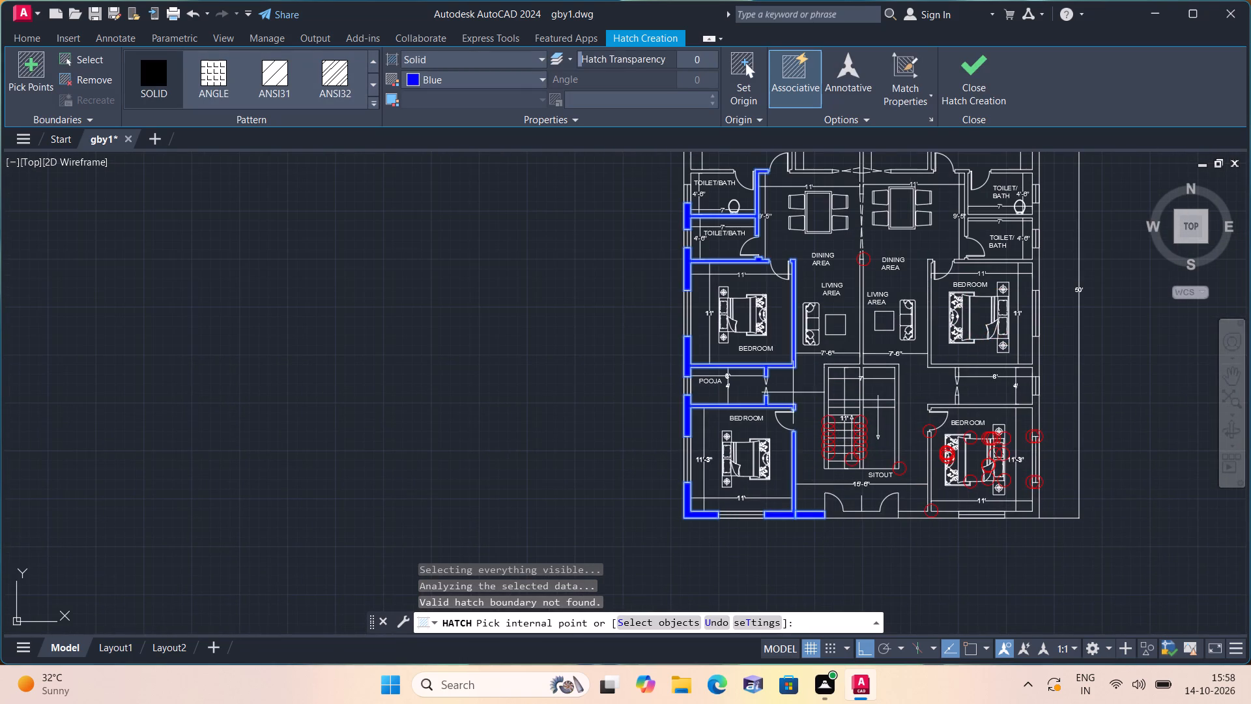
middle_drag(745, 199, 748, 382)
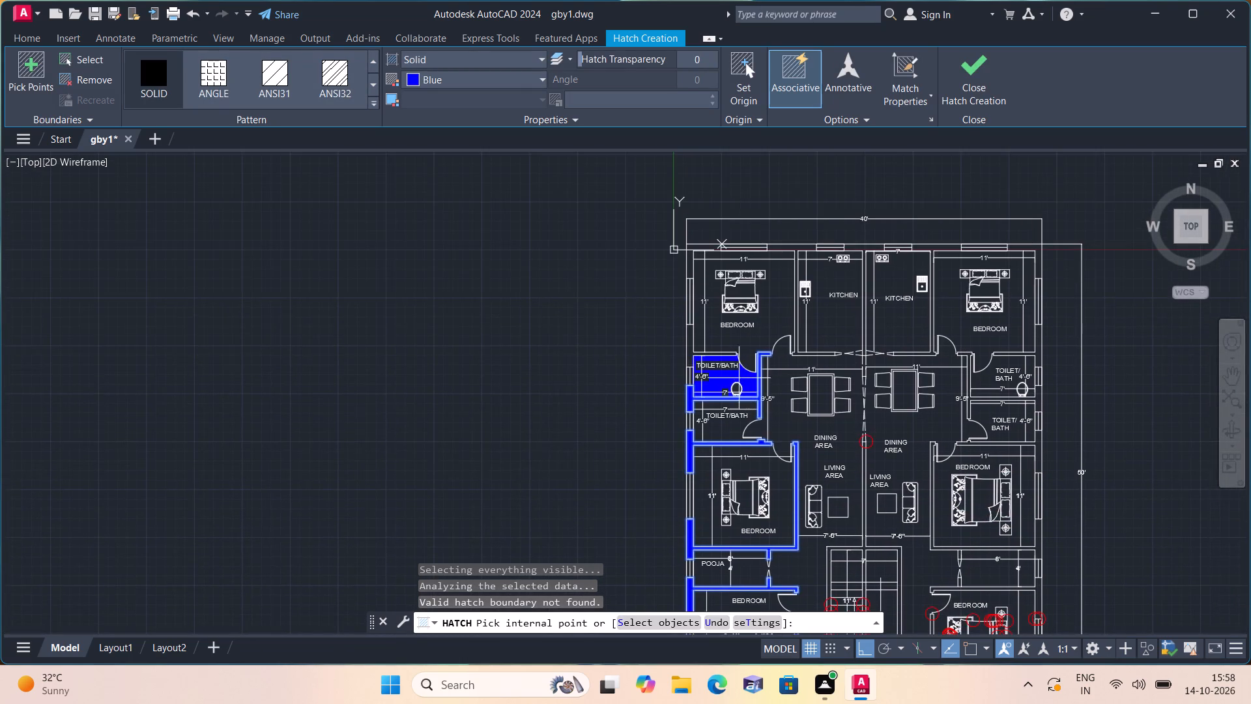
scroll(698, 365, up, 2)
click(680, 327)
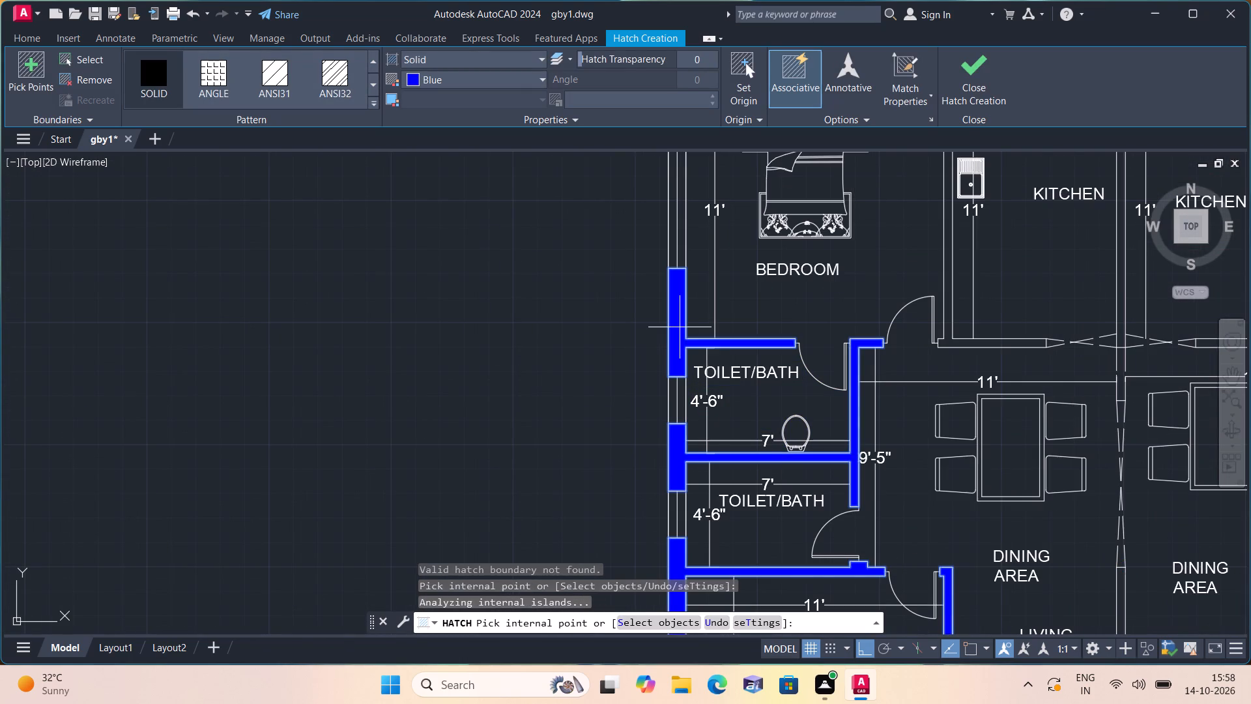
scroll(801, 327, down, 1)
scroll(884, 323, up, 1)
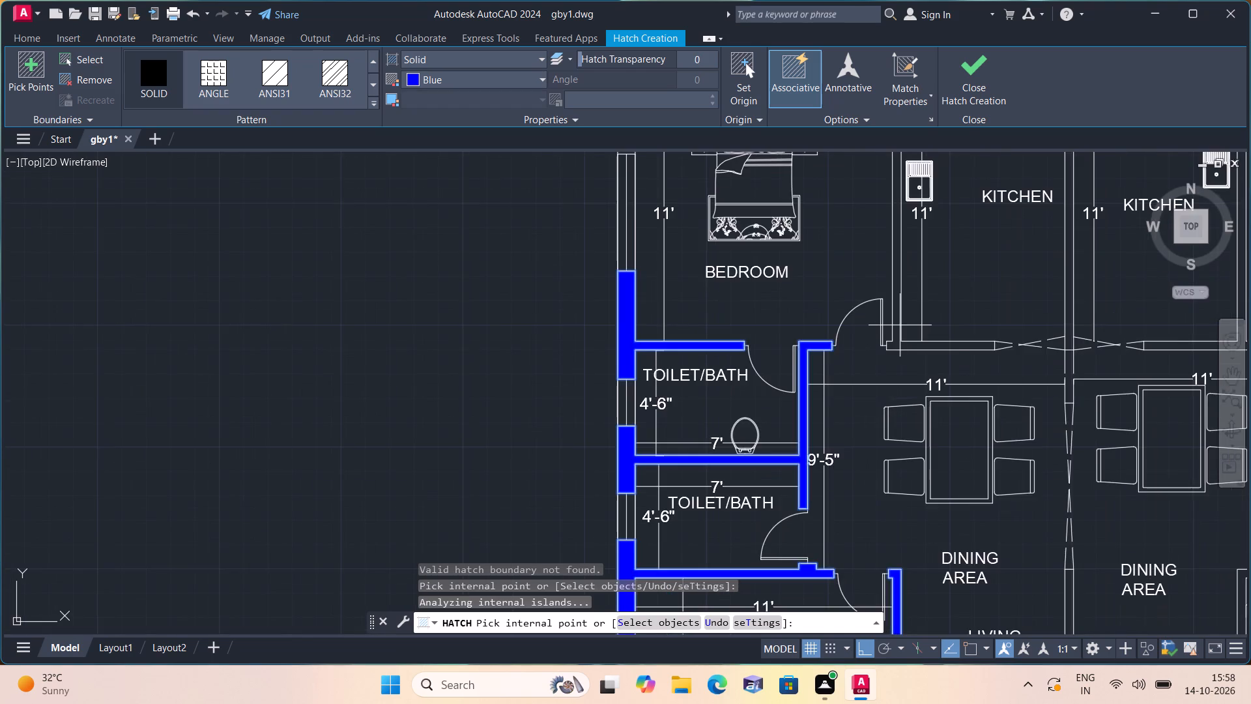
scroll(915, 330, up, 1)
click(906, 351)
scroll(906, 351, down, 1)
middle_drag(906, 351, 898, 461)
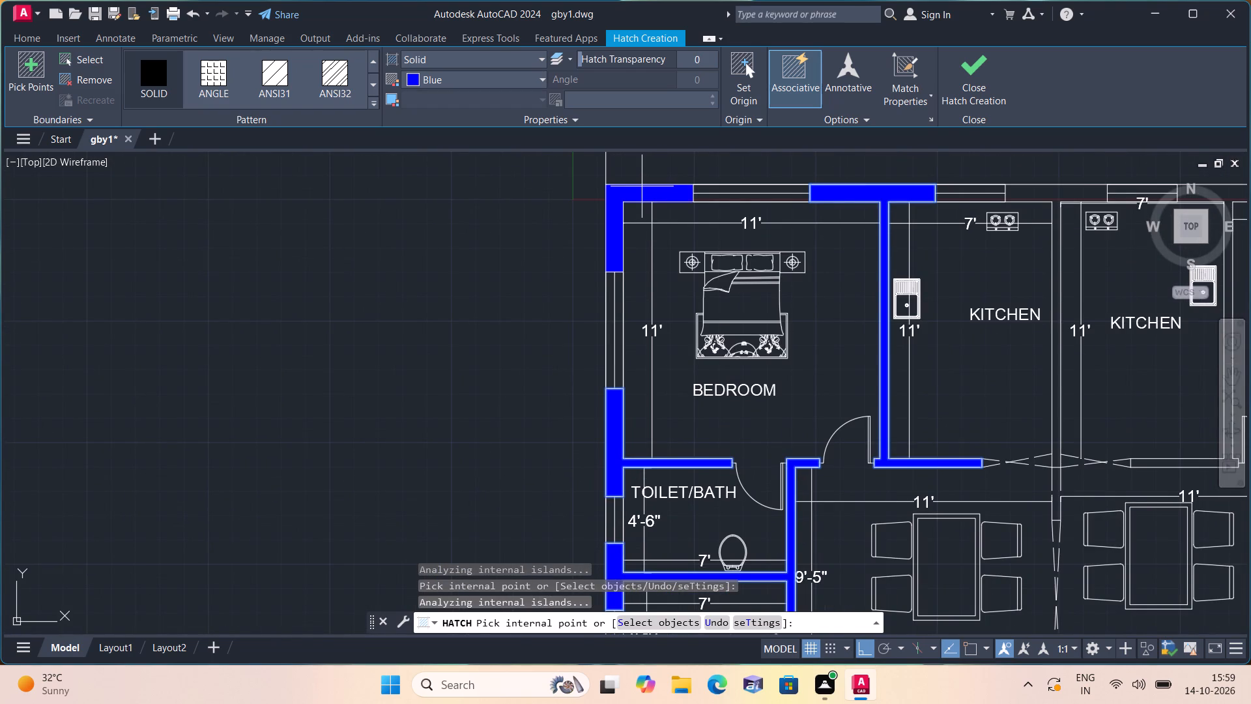
click(642, 186)
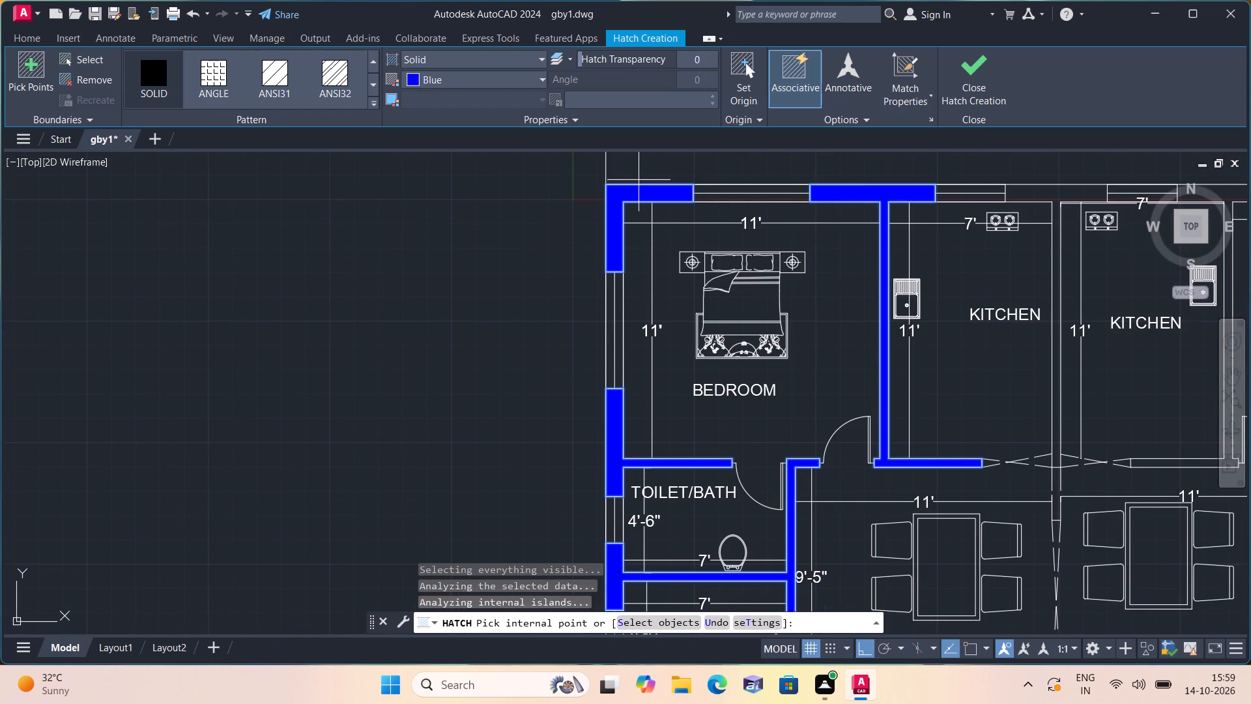
key(Escape)
scroll(630, 209, down, 3)
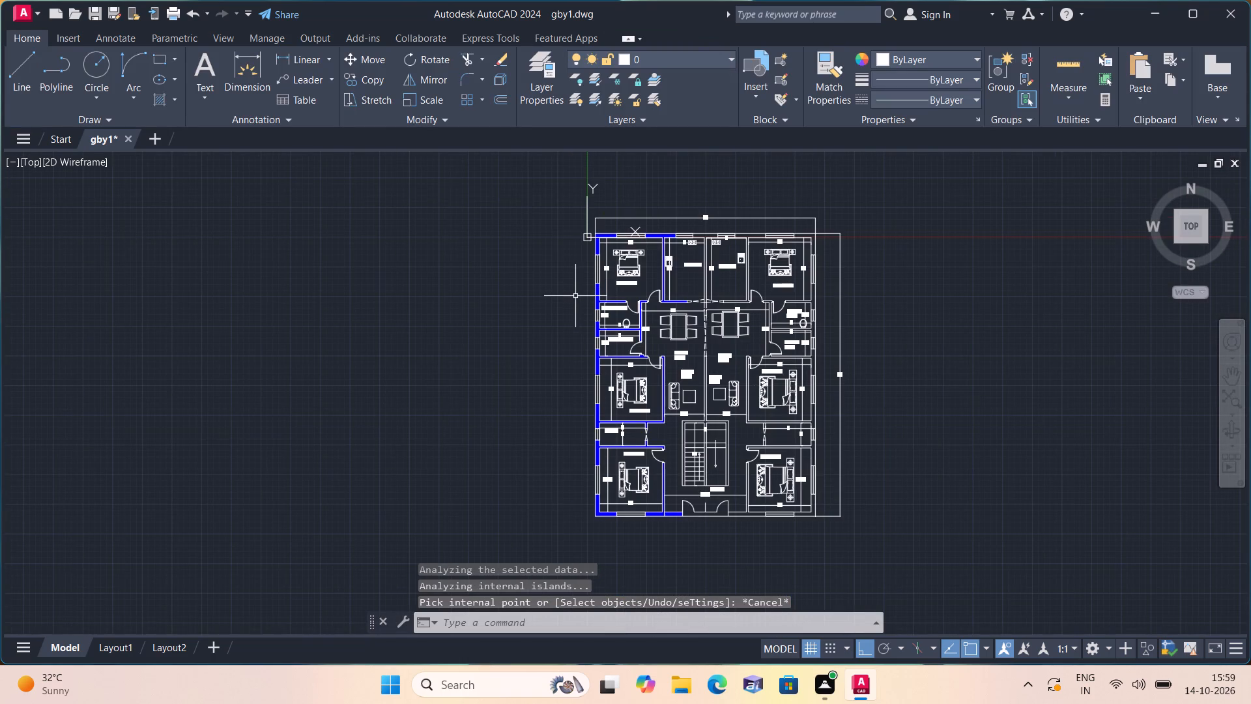
Start a Solid hatch in green 19,155,72 and fill the wall between the eastern unit's kitchen and northern bedroom.
text(h)
key(space)
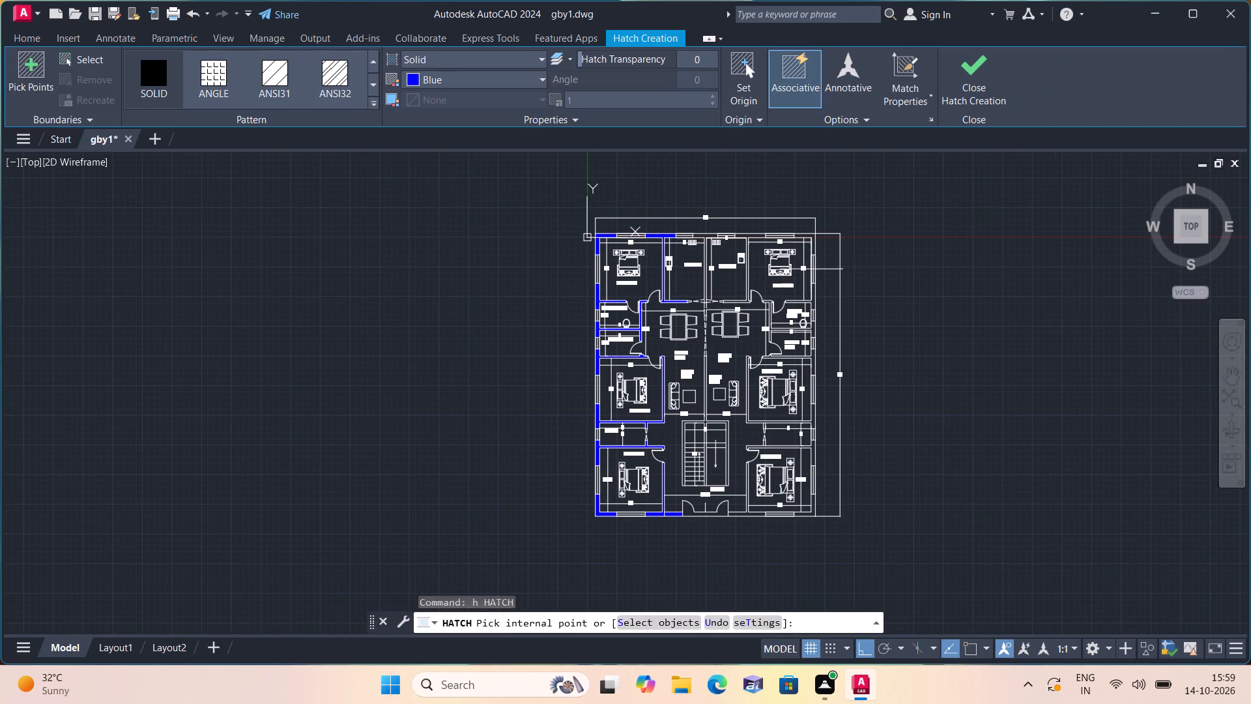
click(473, 83)
scroll(480, 85, down, 1)
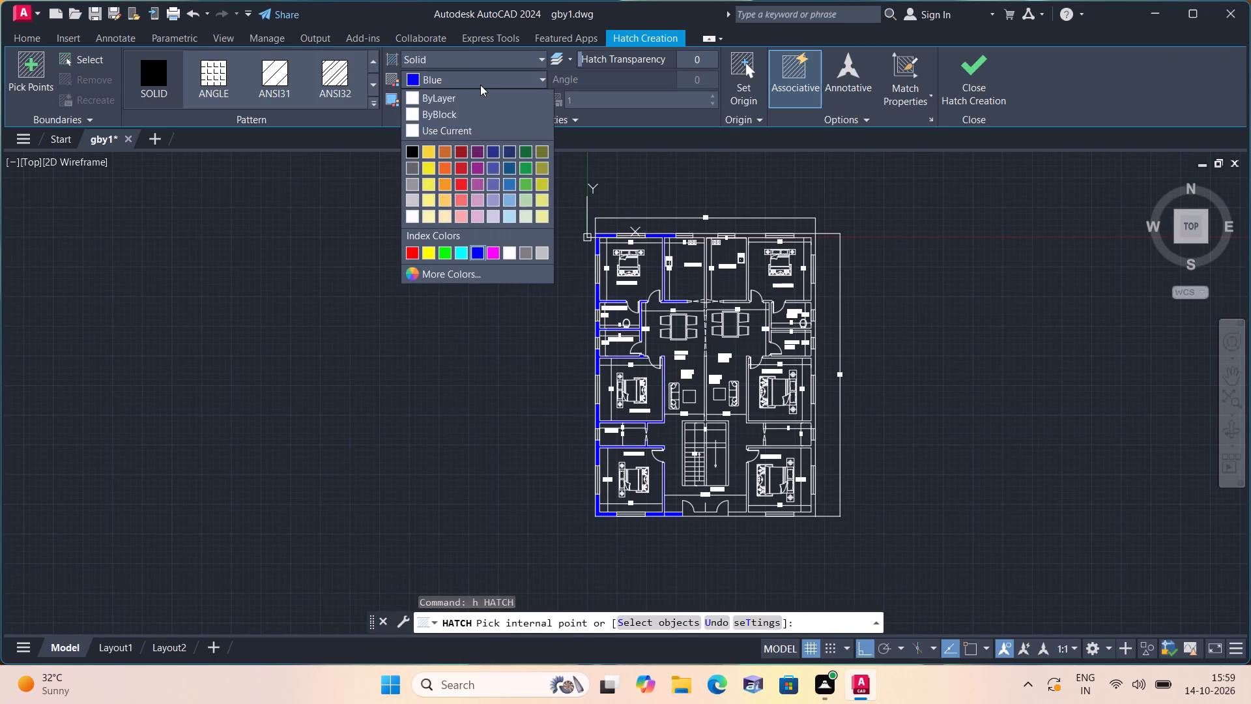
scroll(480, 85, up, 2)
click(528, 168)
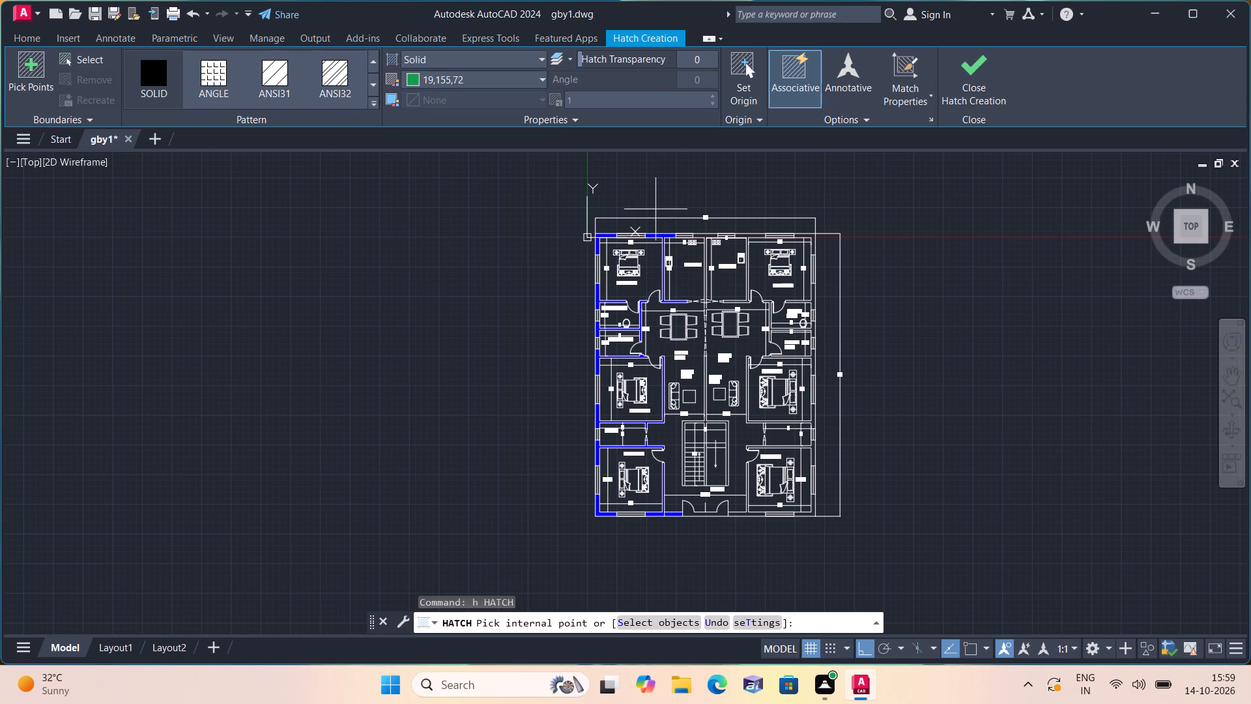
scroll(700, 225, up, 2)
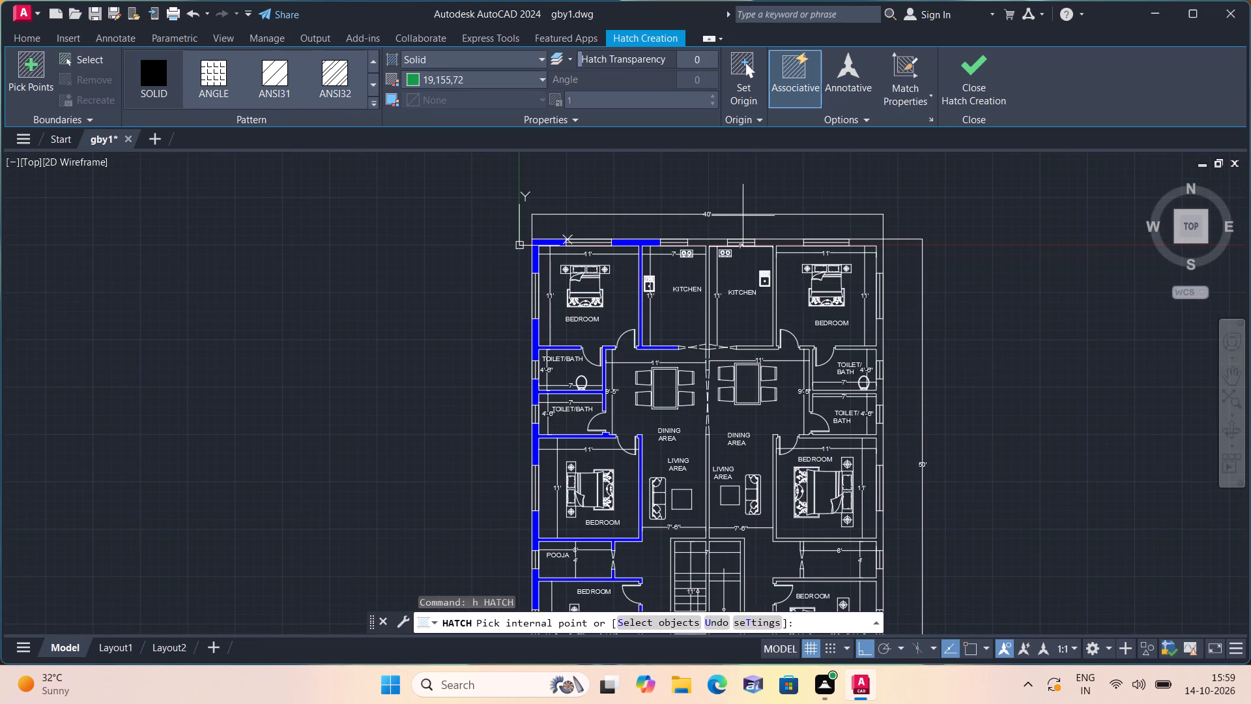
scroll(750, 230, up, 1)
click(807, 276)
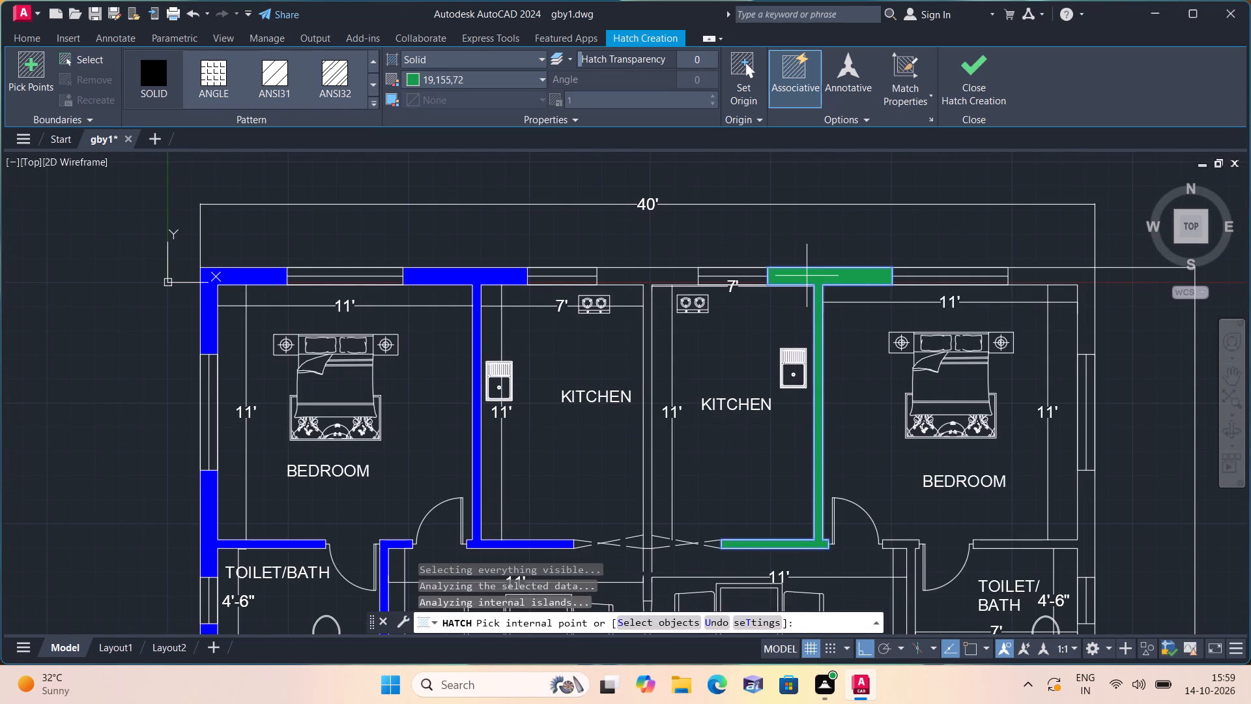
Fill the eastern unit's walls in green from the northeast bedroom corner down through both TOILET/BATH rooms.
middle_drag(806, 275, 721, 199)
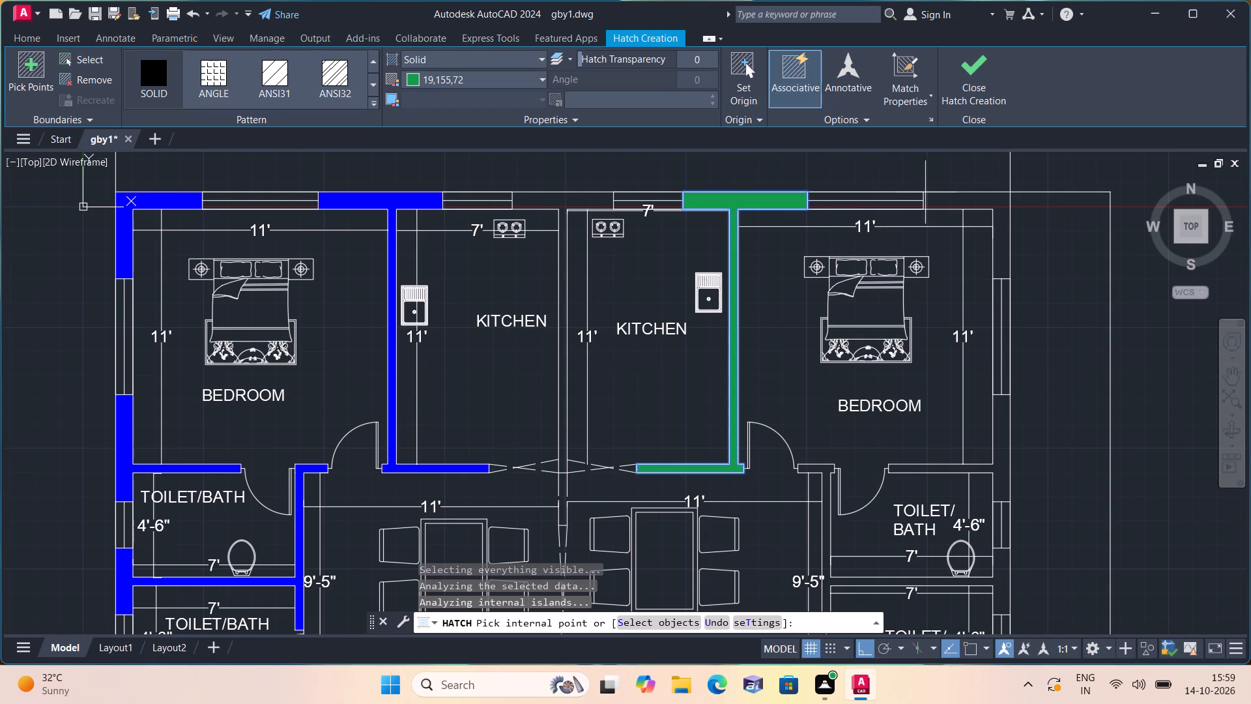
click(946, 192)
middle_drag(946, 192, 909, 118)
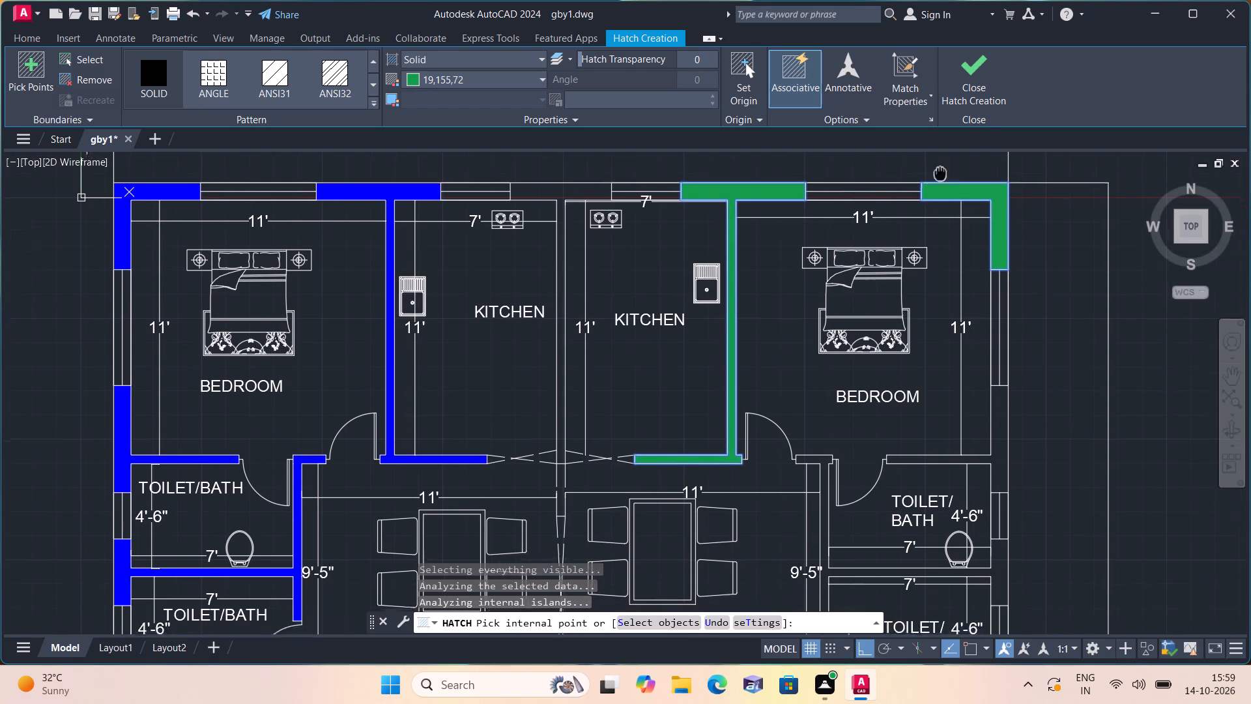
middle_drag(909, 118, 889, 80)
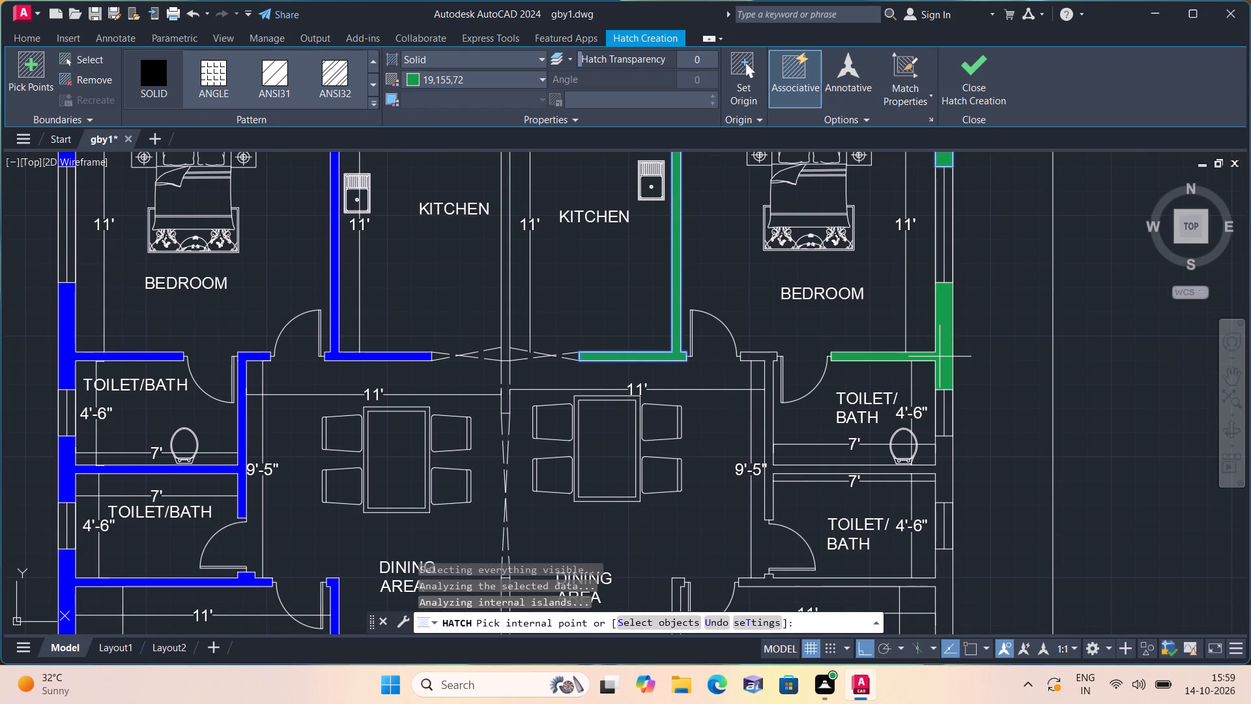
click(940, 357)
middle_drag(940, 357, 884, 209)
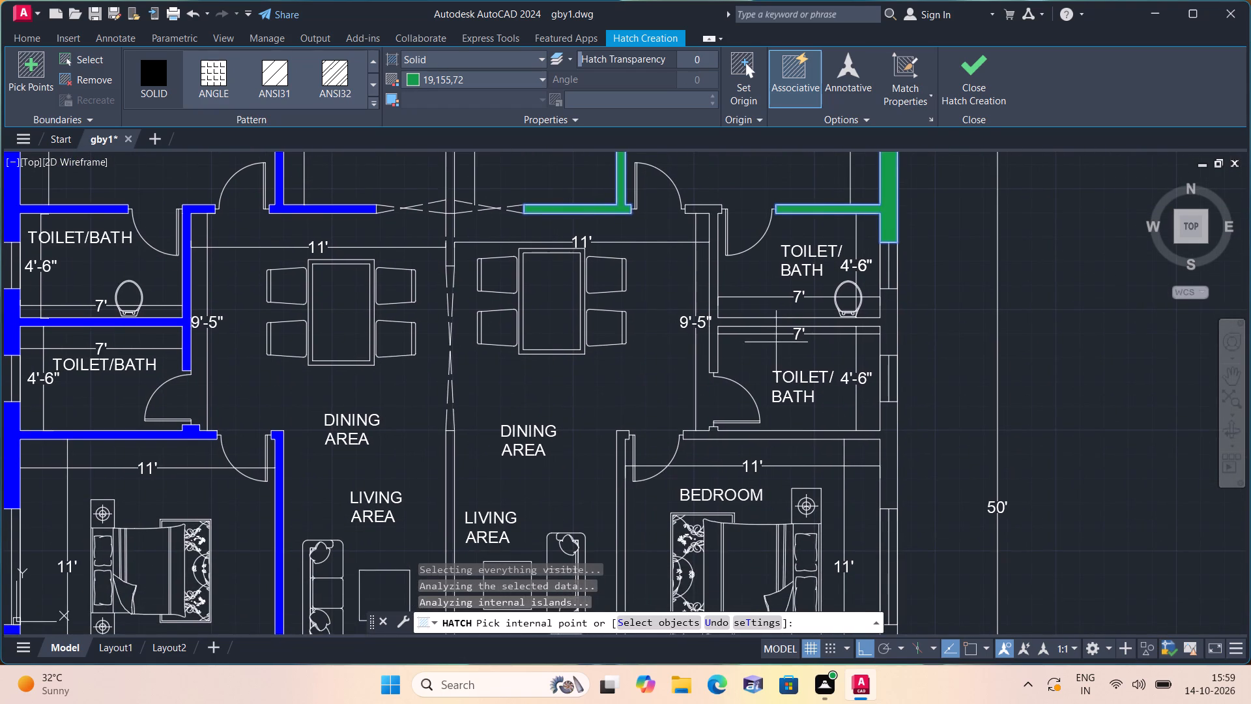
scroll(720, 329, up, 1)
click(719, 321)
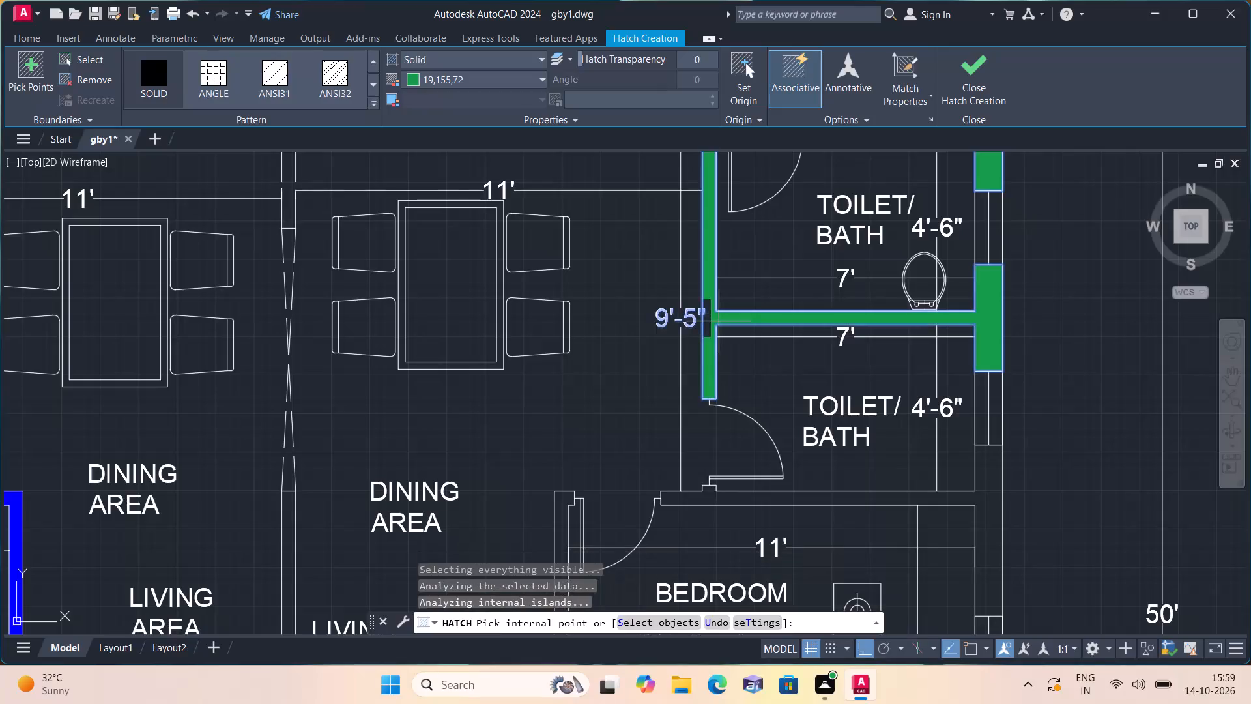
middle_drag(719, 321, 693, 229)
scroll(700, 230, down, 1)
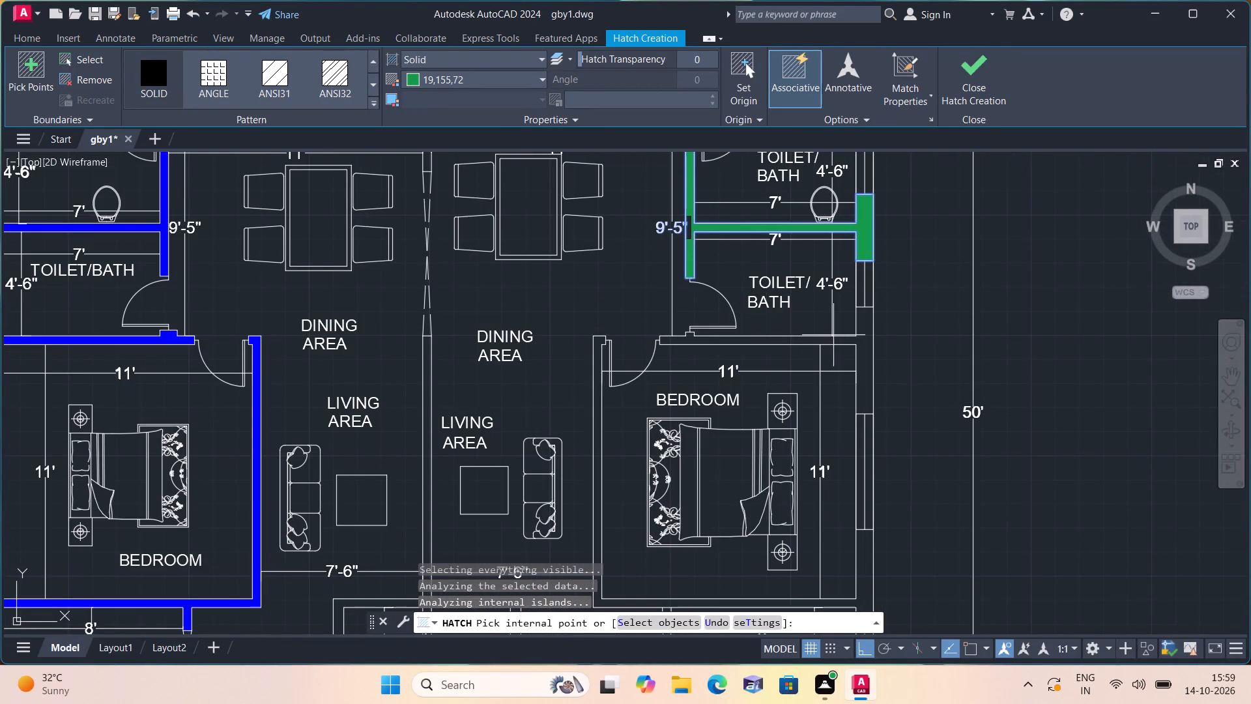
click(853, 341)
middle_drag(854, 341, 798, 162)
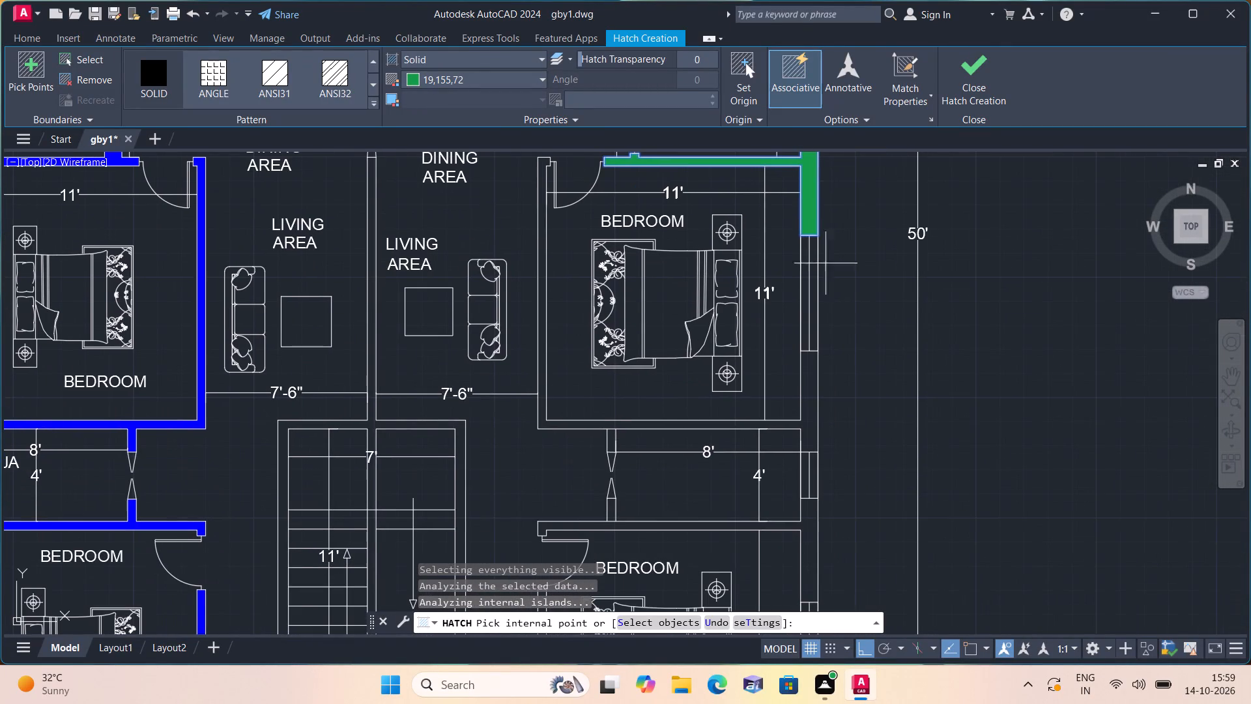
Fill the eastern unit's remaining walls in green around the middle and southern bedrooms, ending at the entrance door.
click(809, 394)
middle_drag(809, 394, 795, 294)
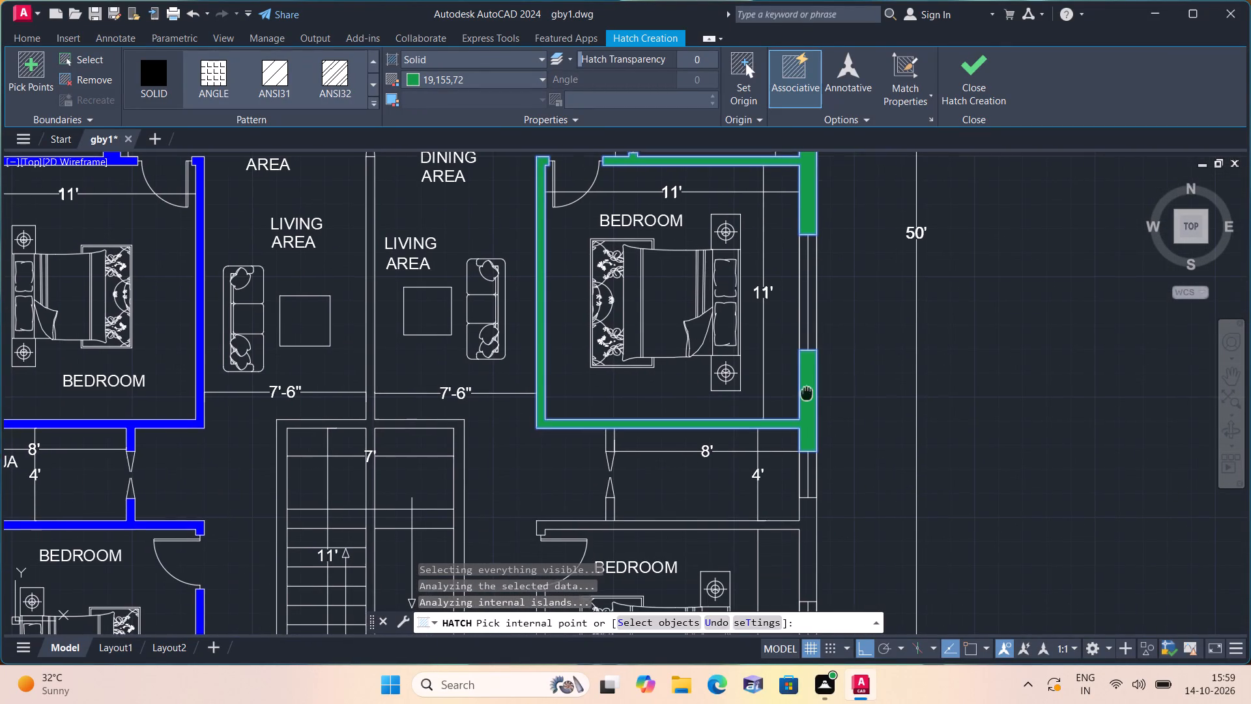
middle_drag(795, 294, 785, 209)
click(789, 361)
middle_drag(788, 361, 767, 171)
click(763, 390)
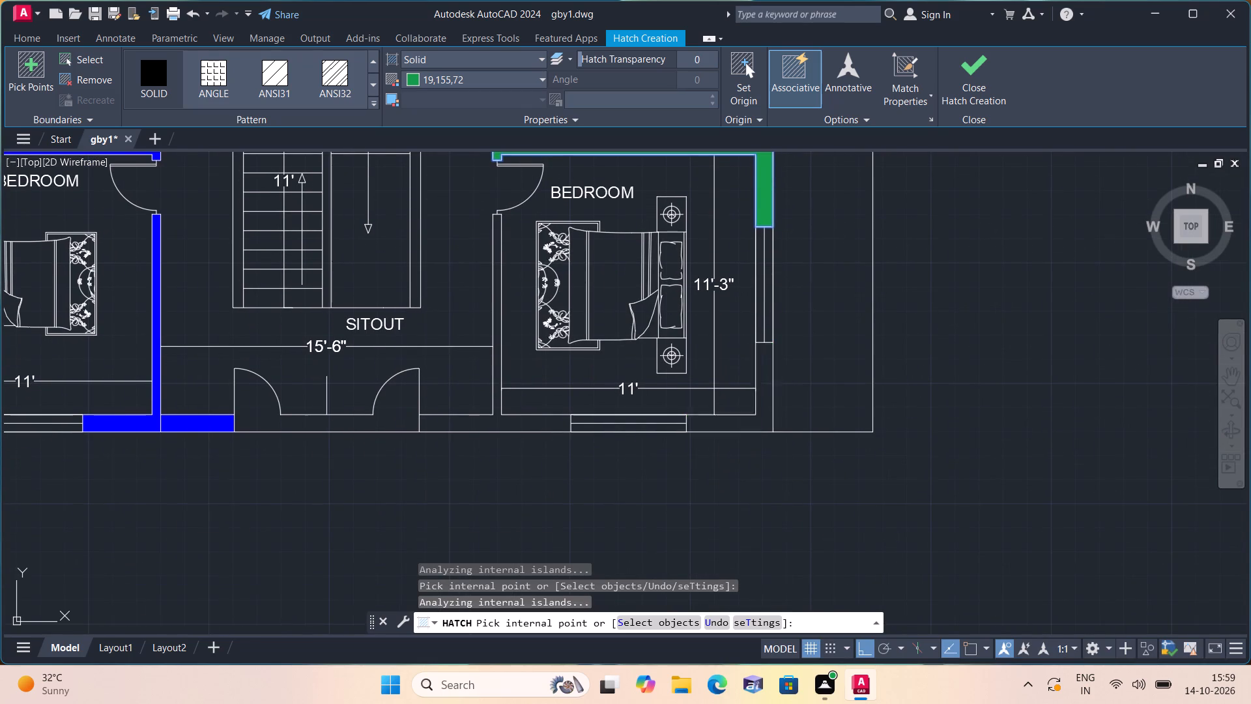
click(505, 425)
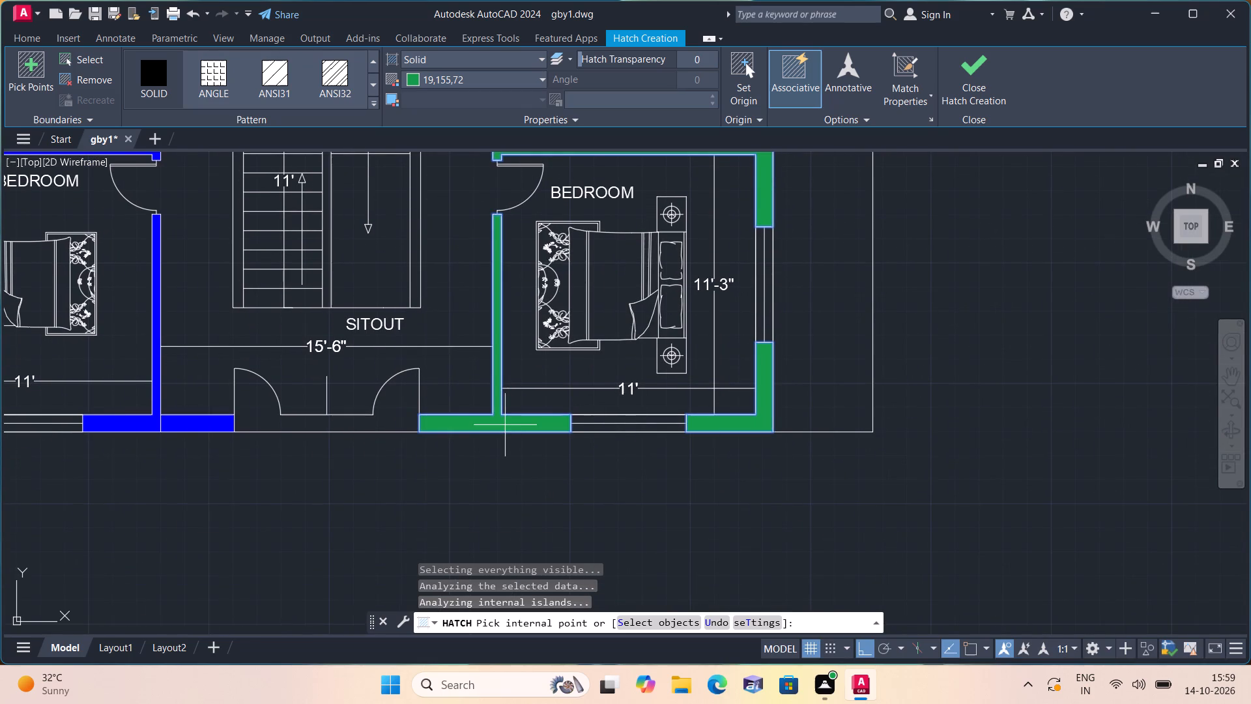
Check the hatched walls of both units for missed pieces and end the green hatch.
scroll(548, 412, down, 2)
scroll(635, 289, down, 1)
middle_drag(655, 246, 659, 259)
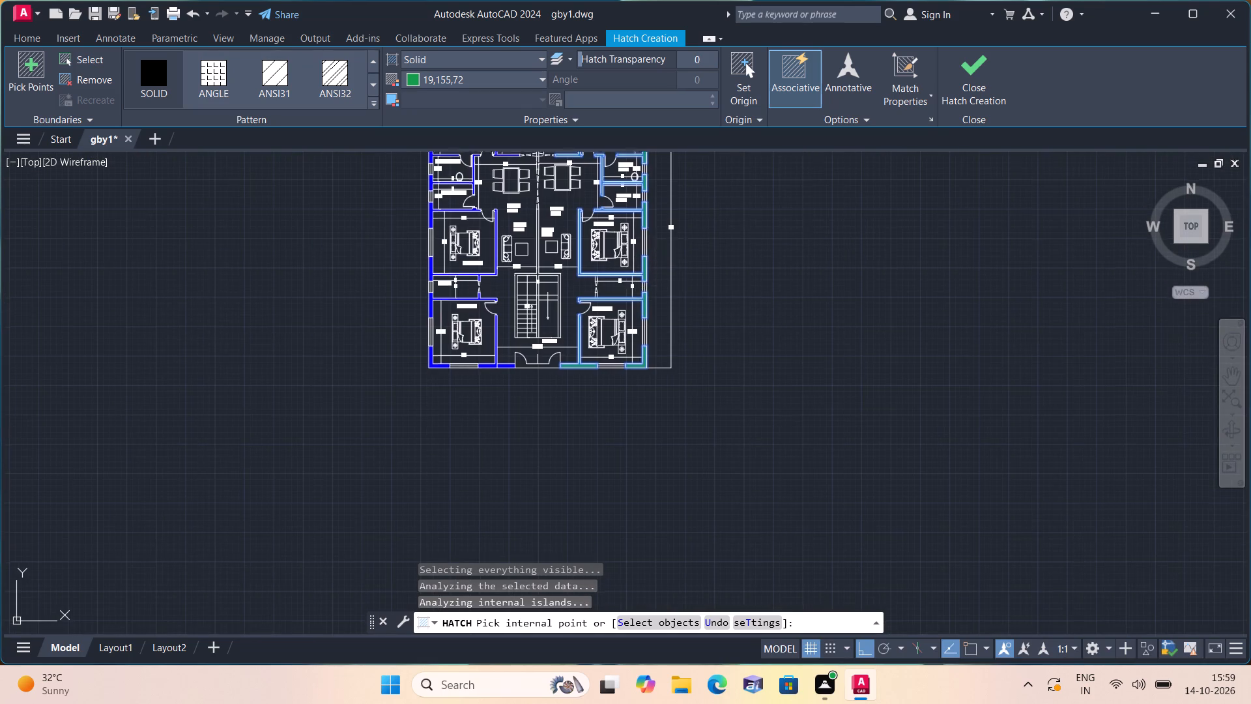
middle_drag(659, 259, 733, 433)
scroll(669, 324, up, 2)
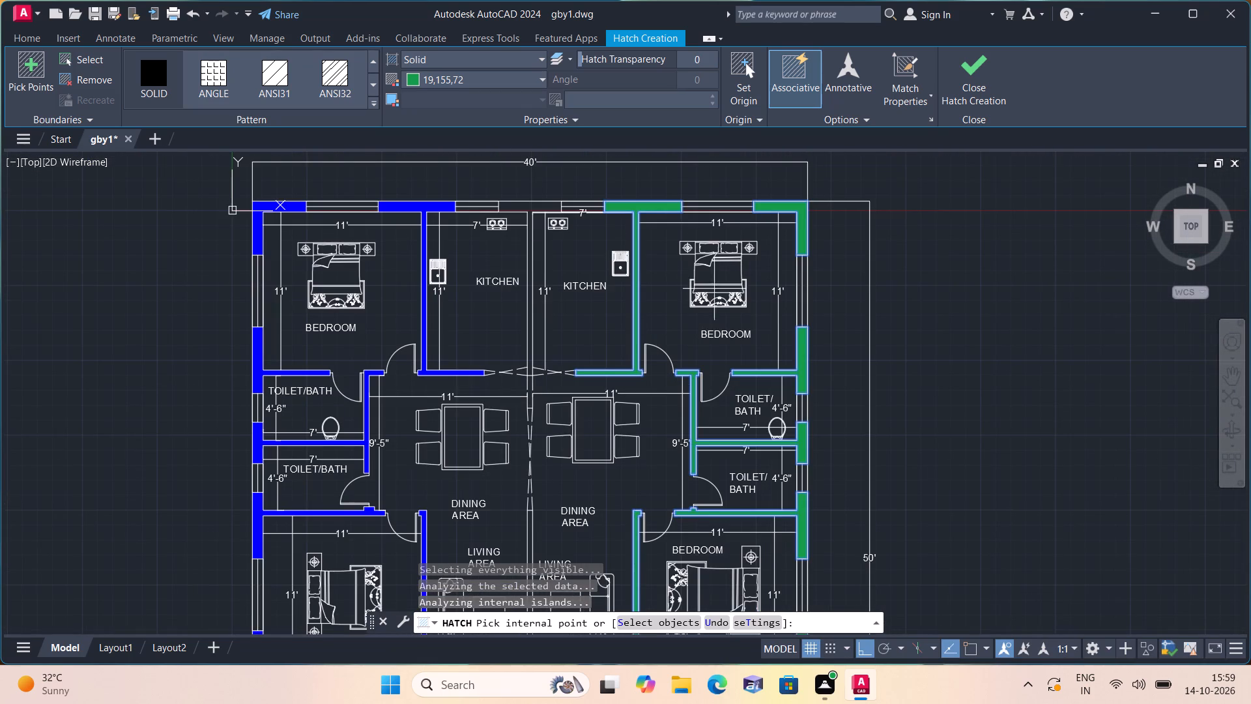
middle_drag(810, 452, 719, 260)
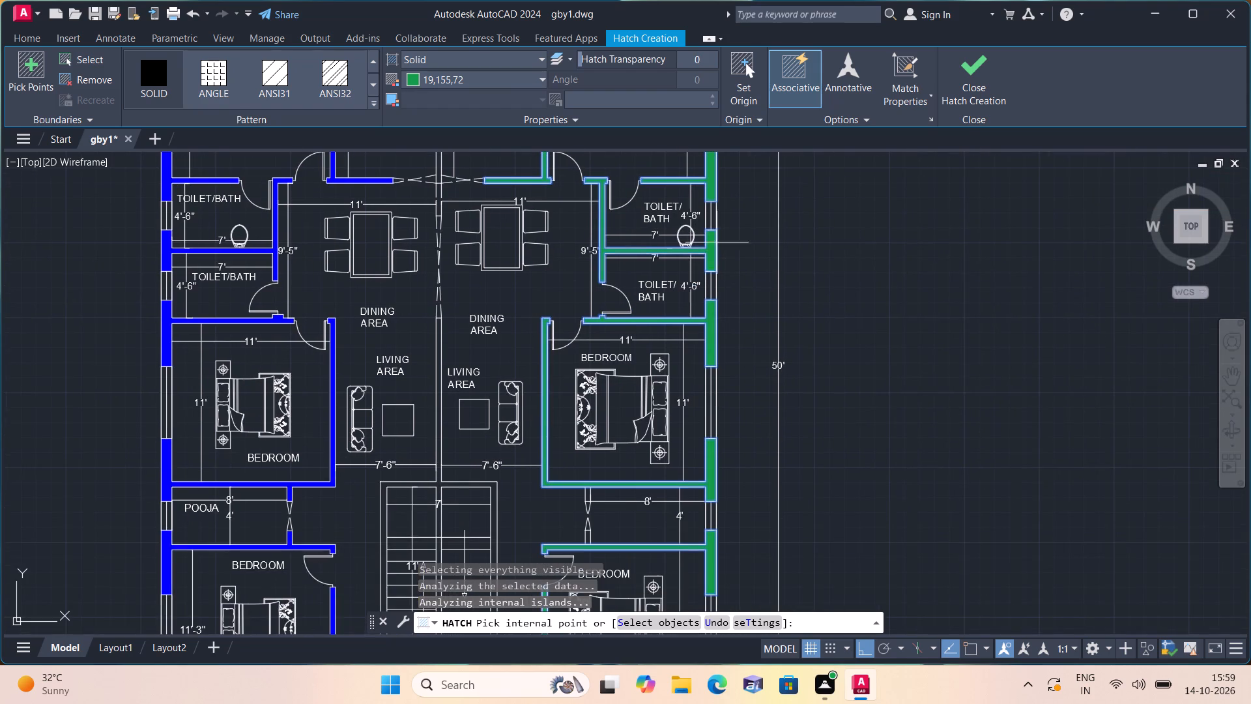
middle_drag(781, 406, 779, 175)
scroll(783, 378, down, 1)
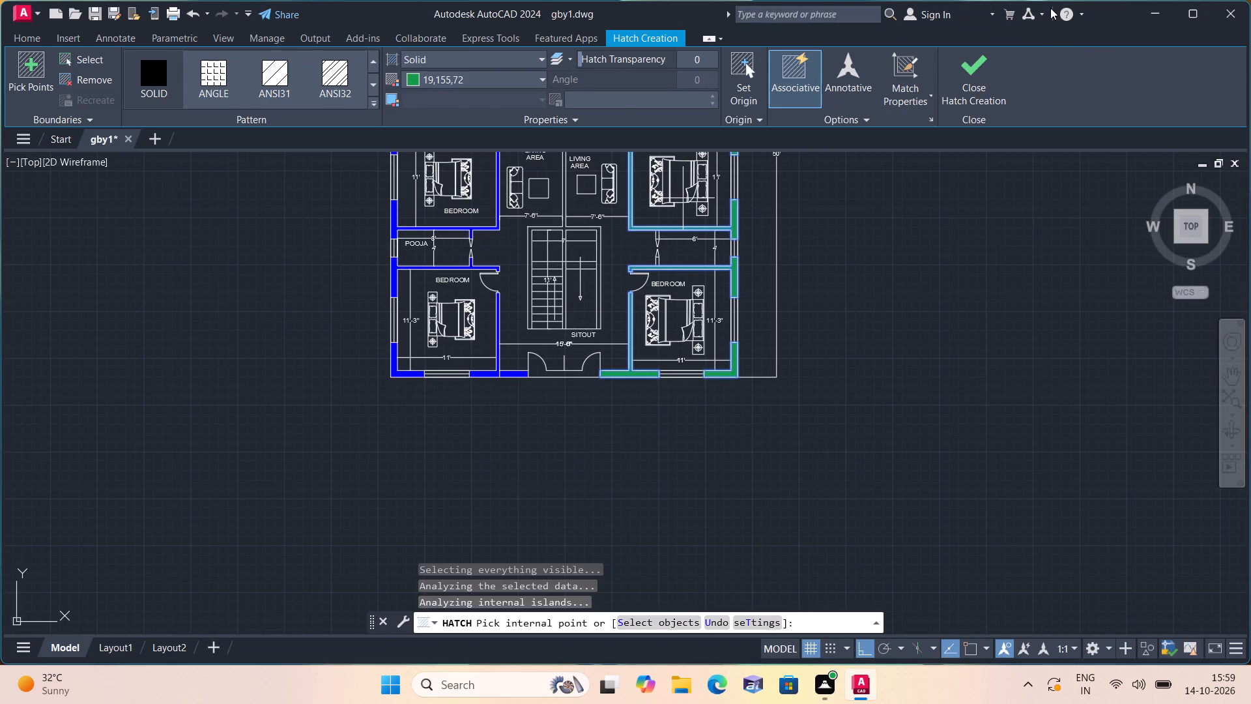
key(Escape)
scroll(747, 232, down, 1)
middle_drag(747, 232, 663, 370)
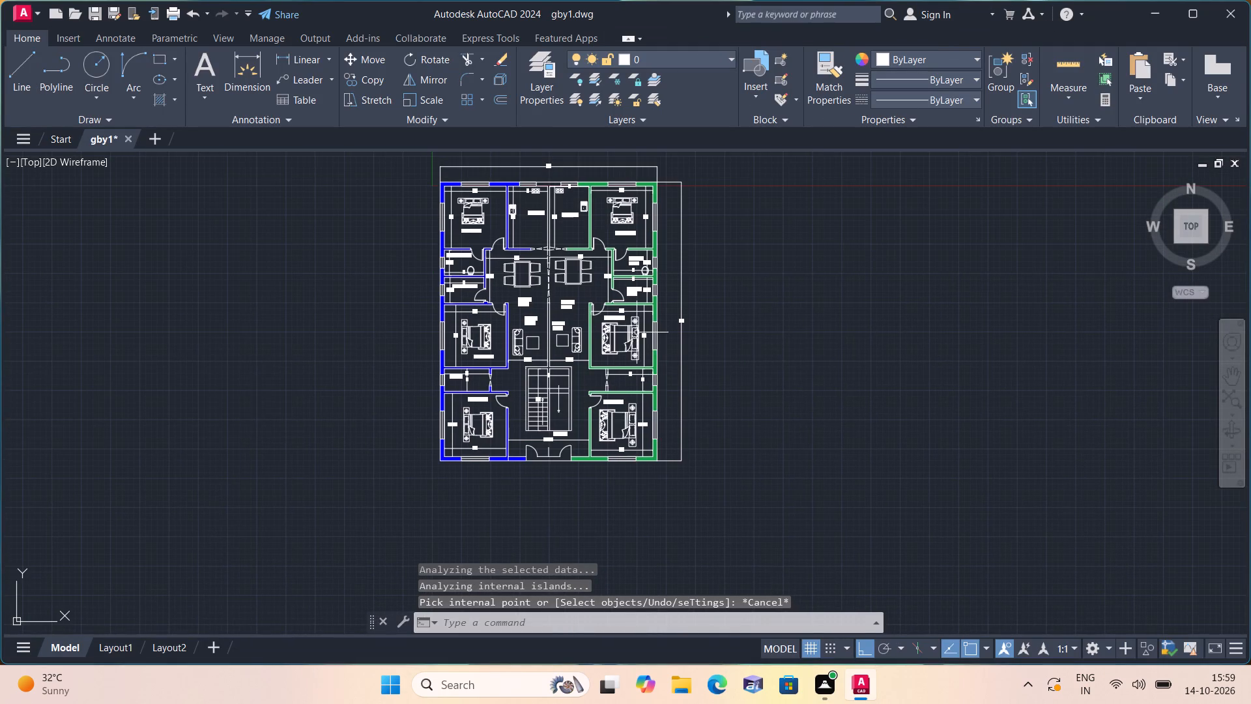
Fill the dividing wall between the two living areas and the connected staircase walls with a Solid hatch in Blue.
text(h)
key(space)
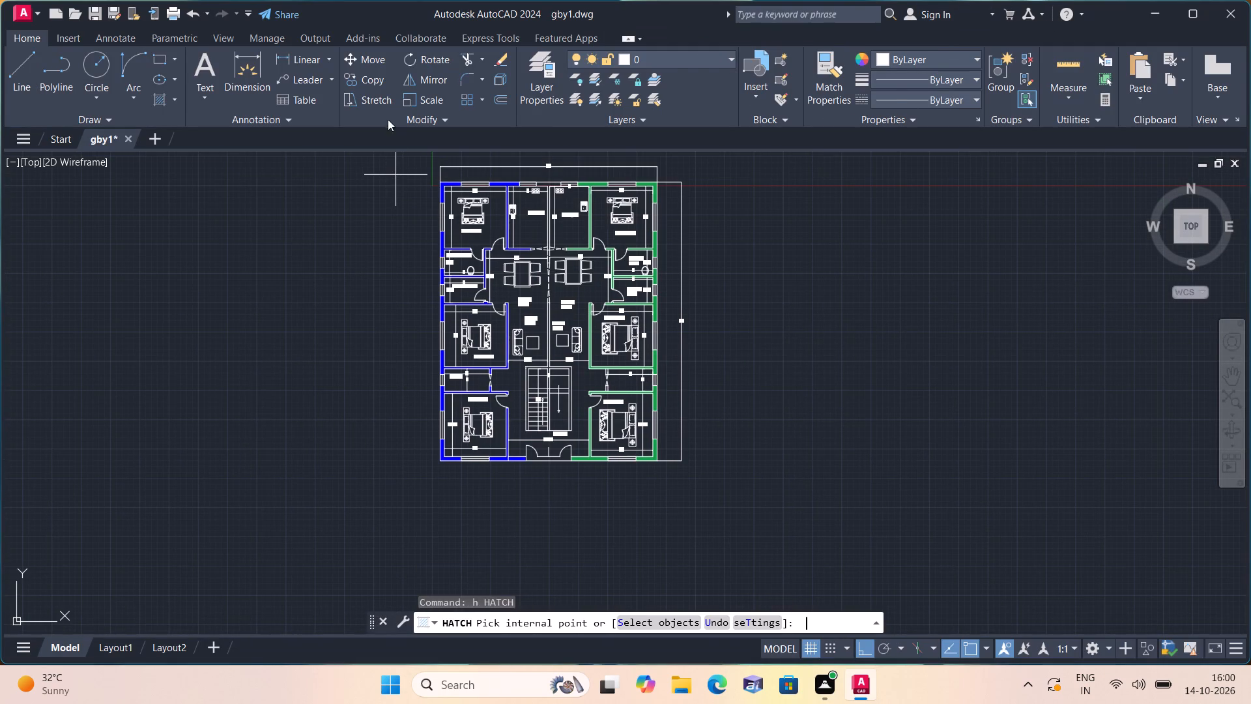
click(427, 76)
click(439, 75)
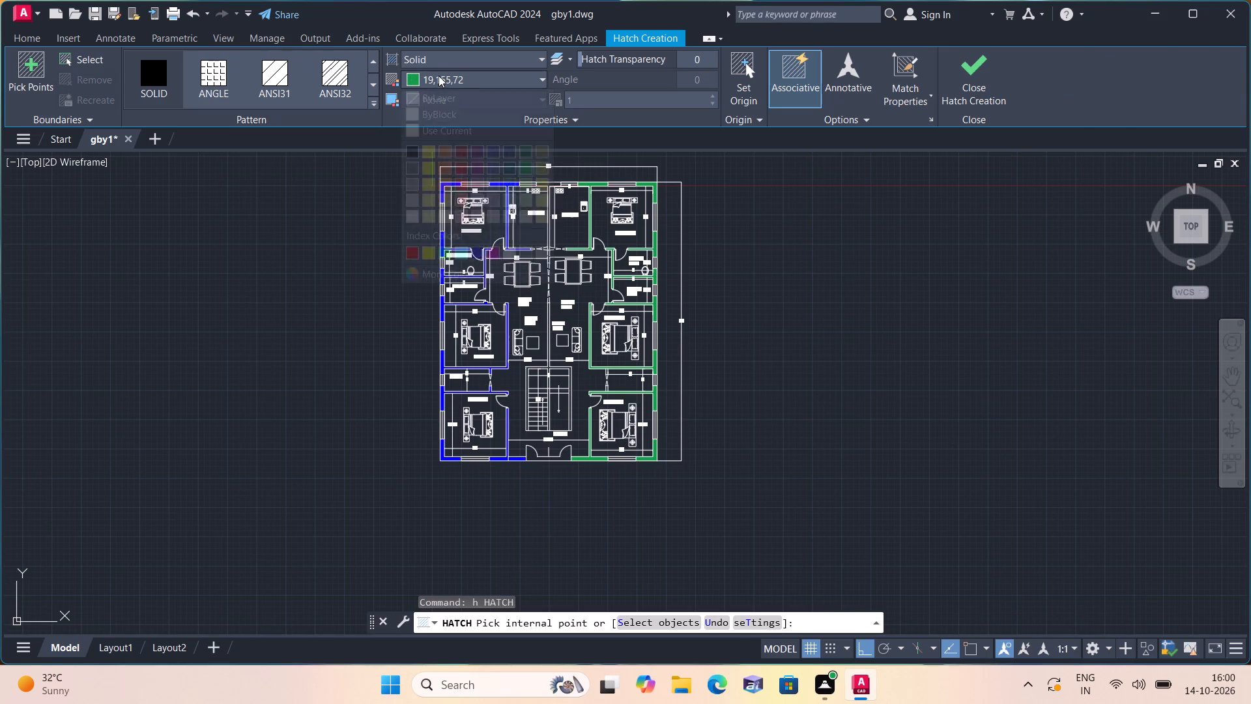
click(468, 252)
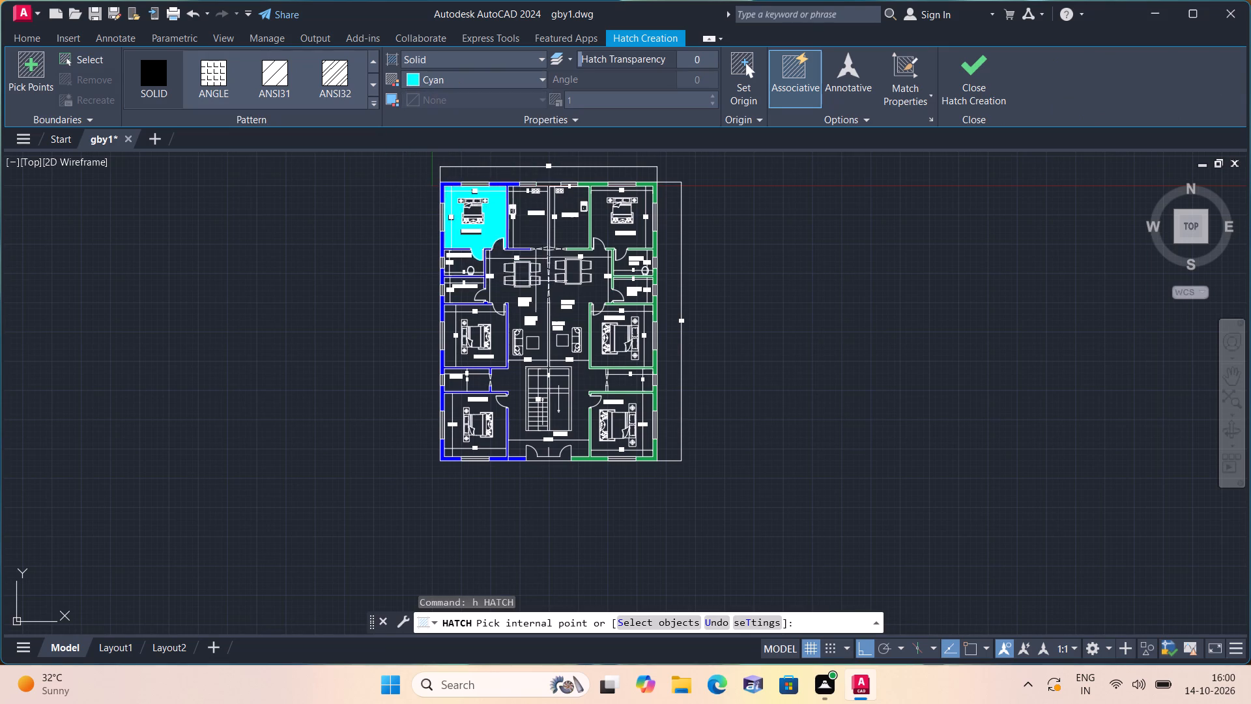
scroll(538, 304, up, 3)
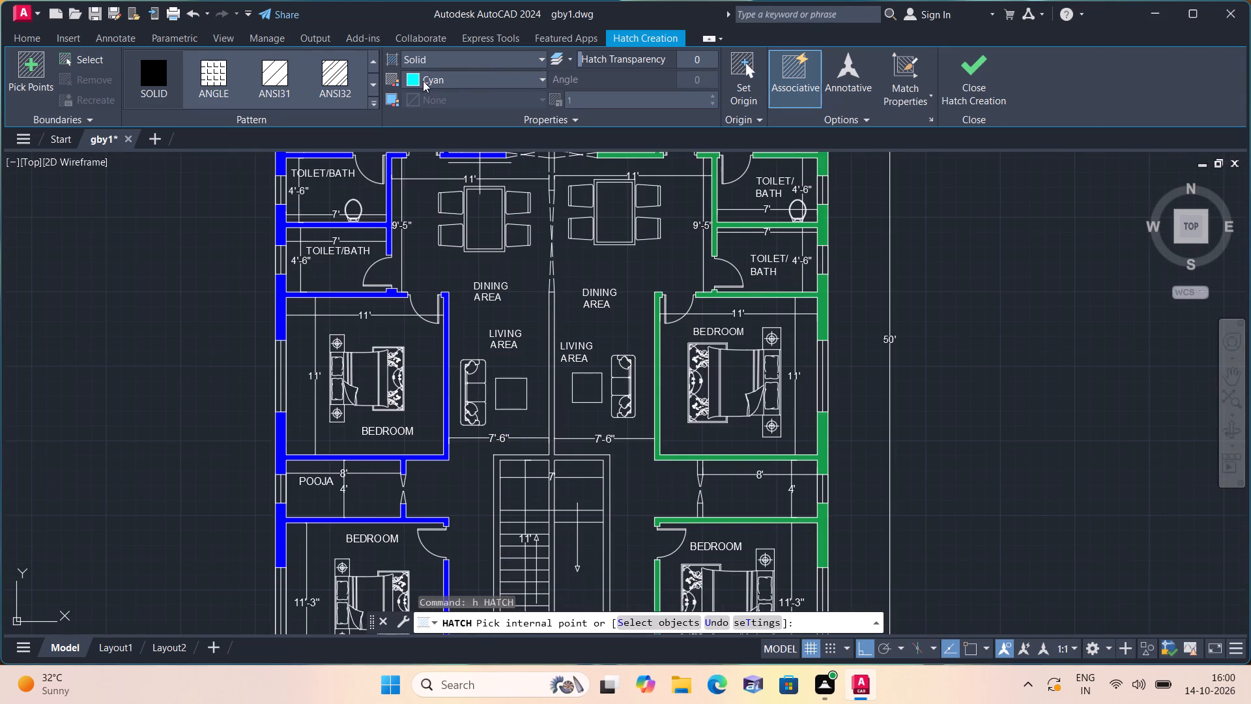
click(423, 81)
click(474, 245)
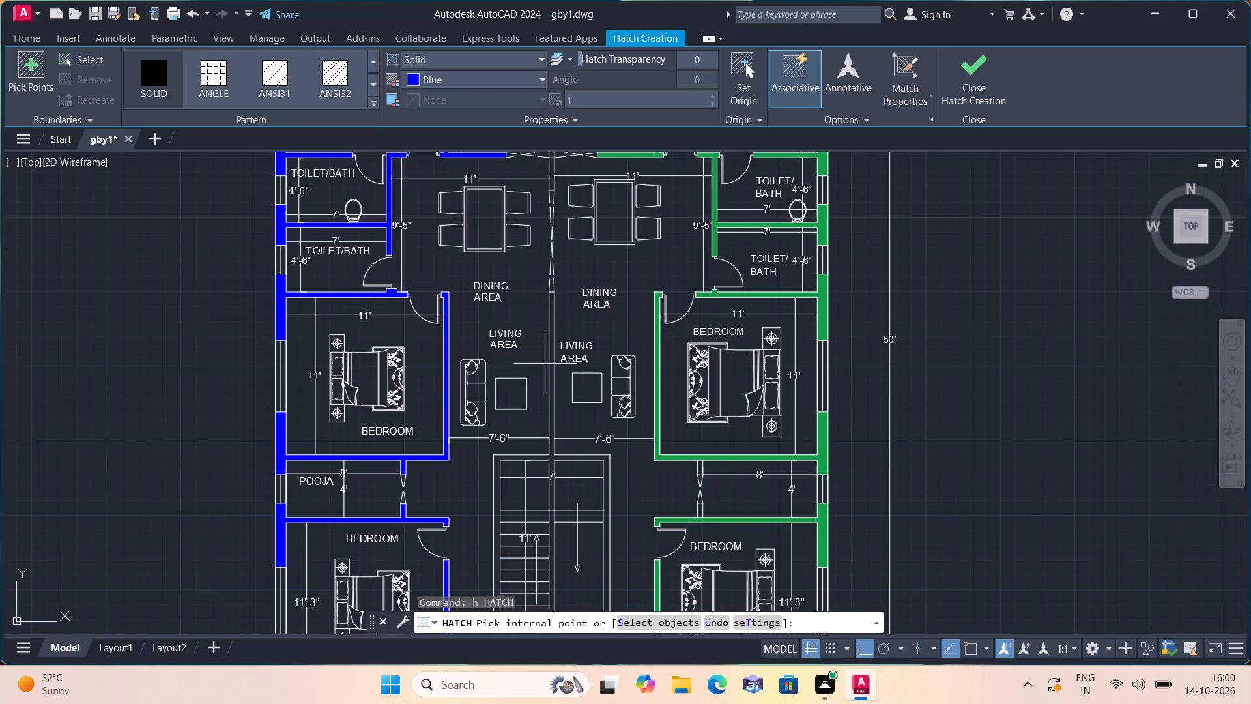
click(550, 381)
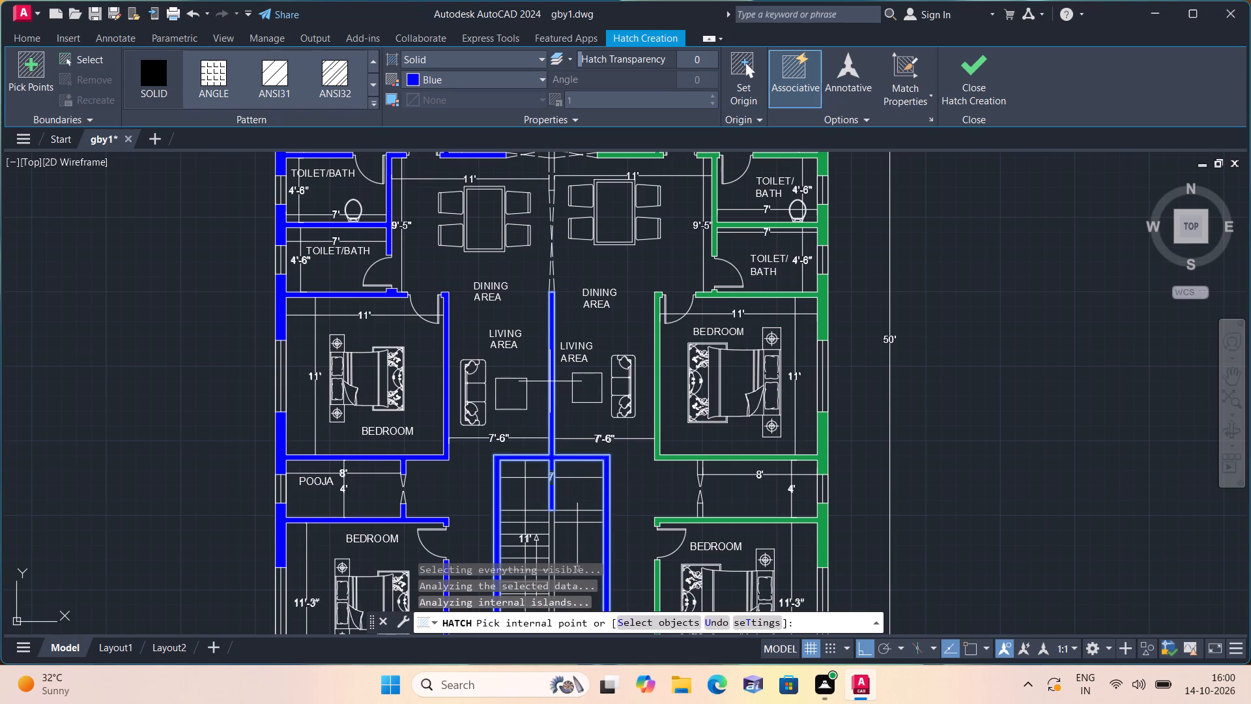
key(Escape)
scroll(545, 374, down, 1)
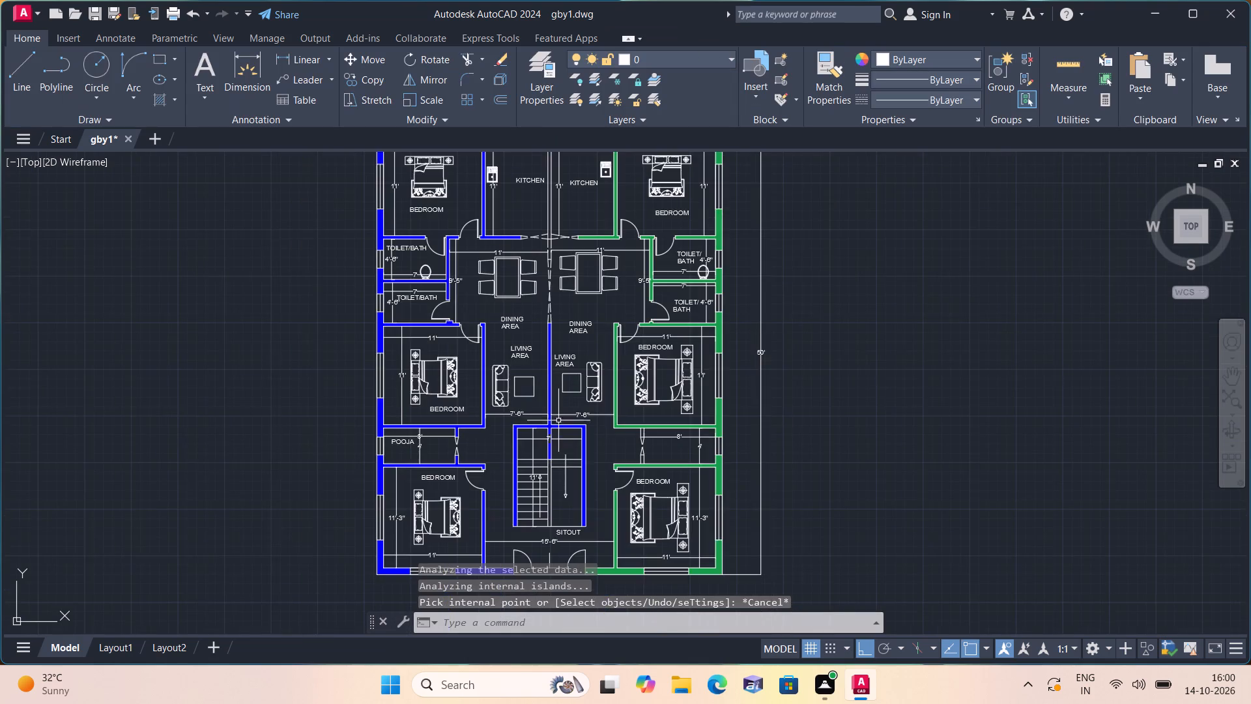
scroll(542, 464, up, 2)
middle_drag(540, 454, 564, 336)
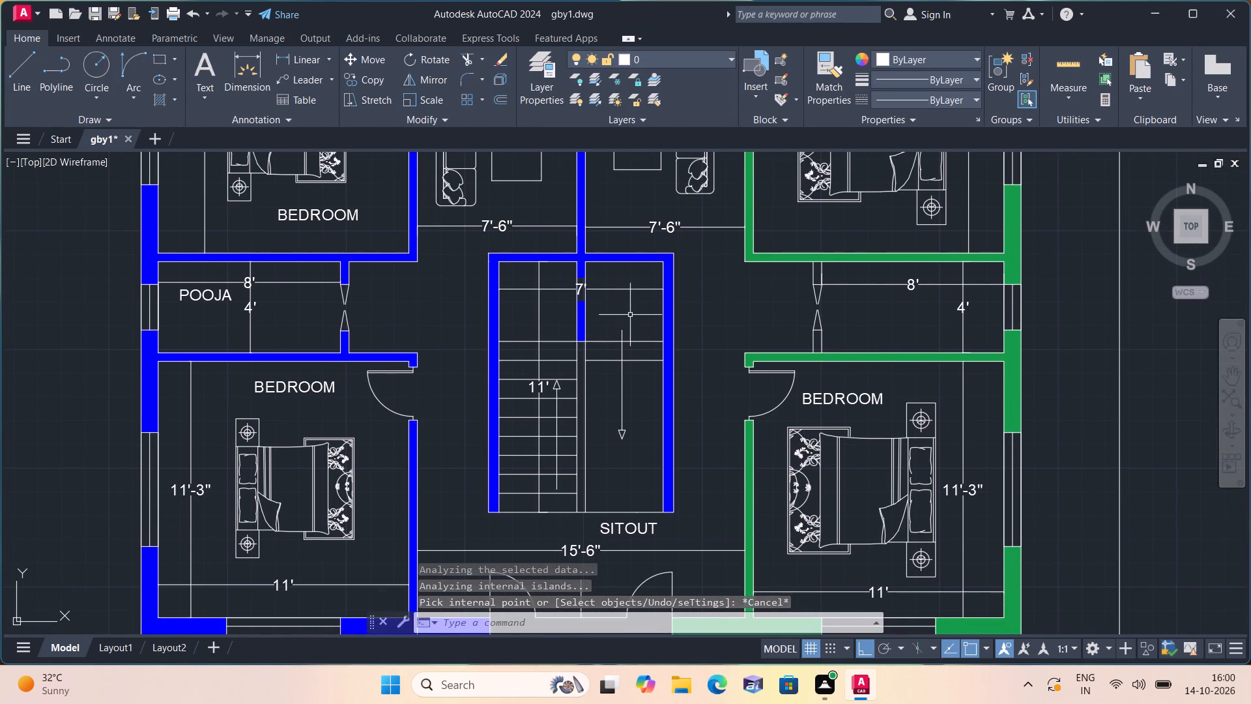
key(Escape)
Fill the dividing wall between the two kitchens with the same blue Solid hatch.
scroll(633, 303, down, 1)
scroll(751, 308, down, 1)
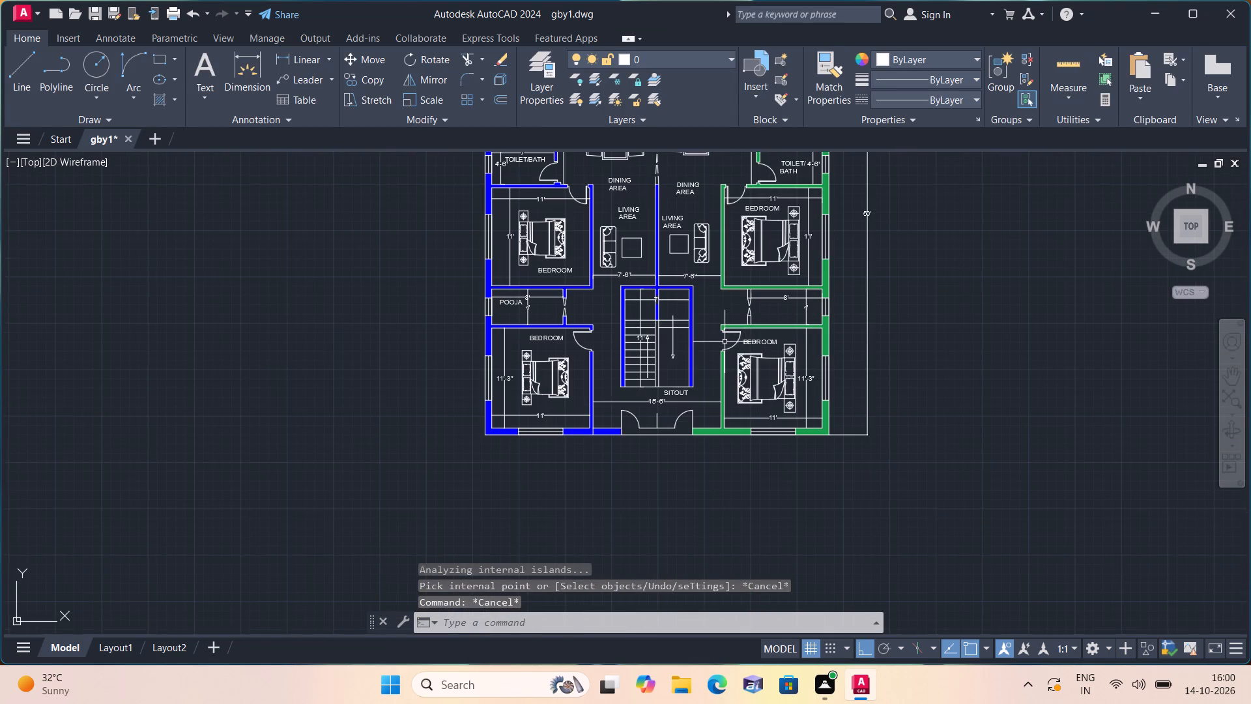
scroll(714, 333, down, 1)
middle_drag(710, 332, 761, 355)
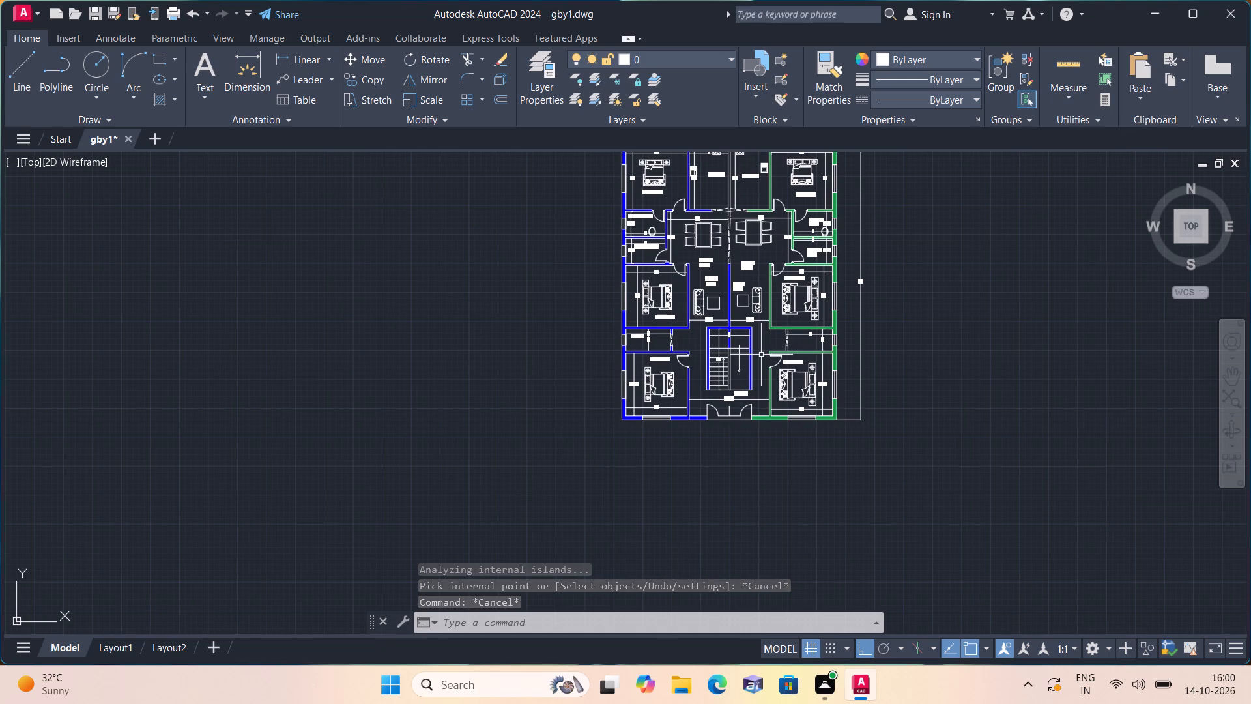
middle_drag(779, 371, 833, 522)
scroll(832, 378, up, 2)
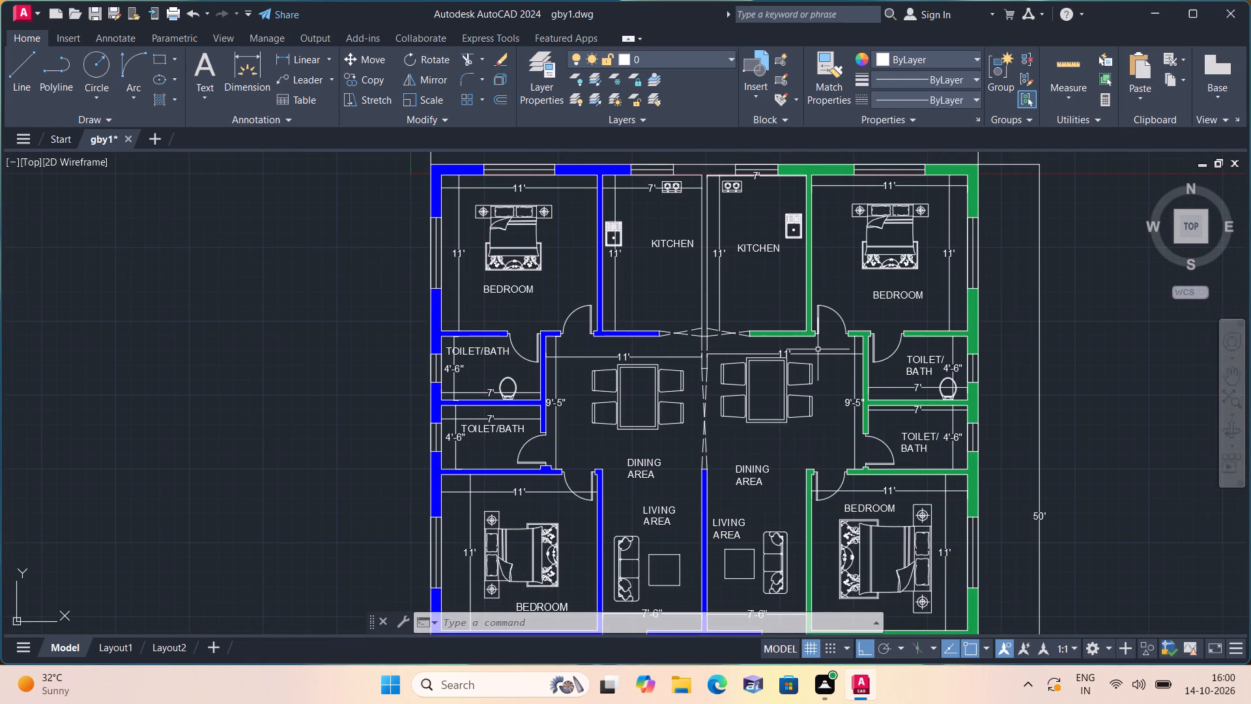
key(space)
scroll(710, 316, up, 2)
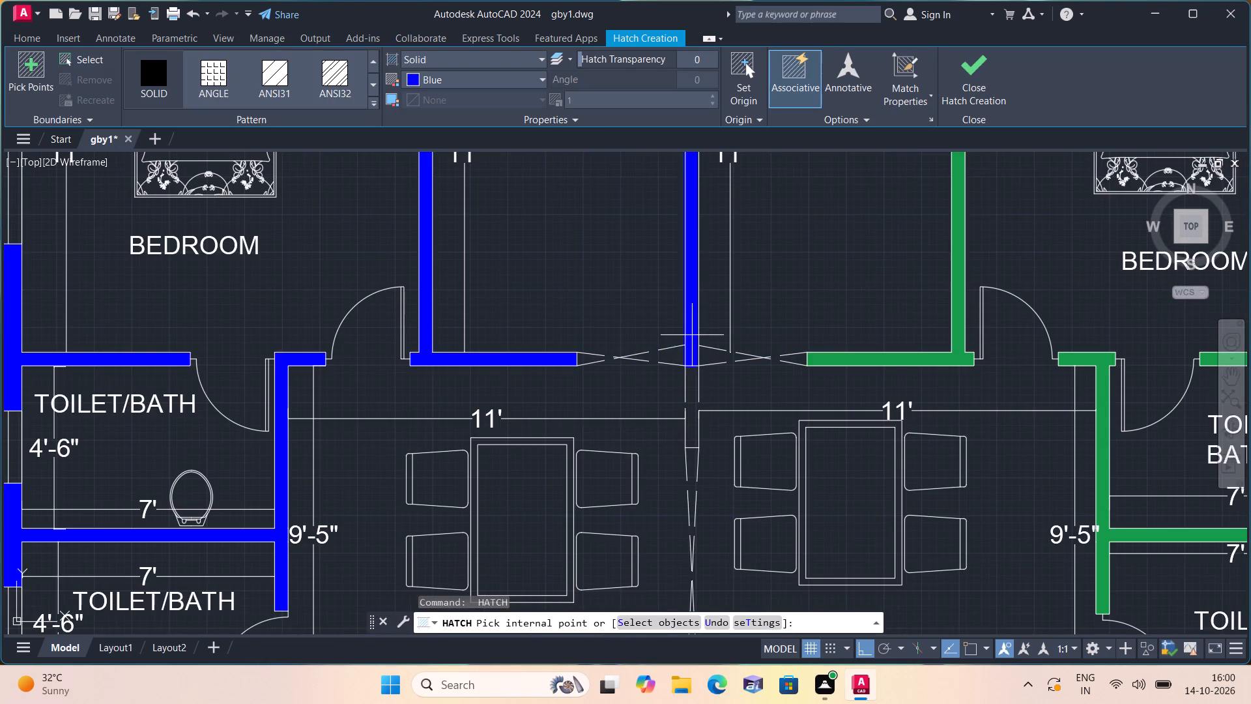
click(692, 335)
key(space)
scroll(692, 335, down, 3)
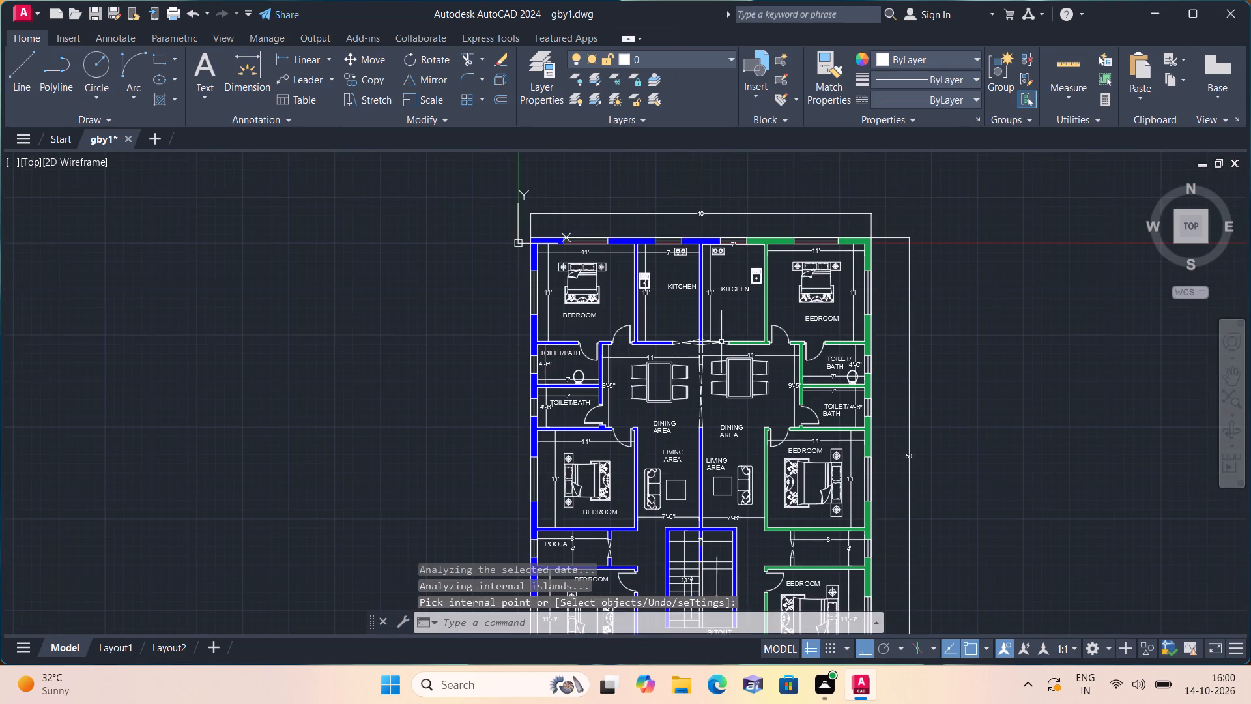
key(space)
key(Escape)
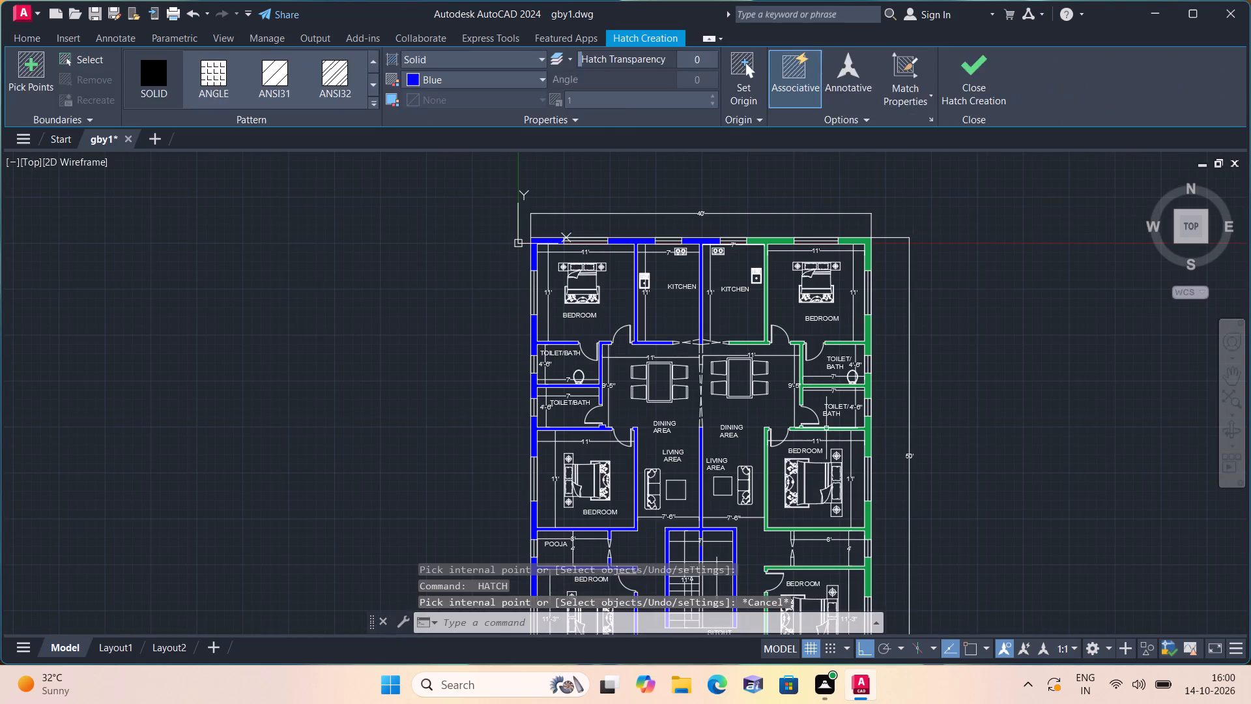
Look over the hatched walls of both units, from the dining and living areas to the staircase and entrance.
scroll(812, 426, up, 1)
middle_drag(812, 426, 936, 282)
middle_drag(829, 462, 827, 457)
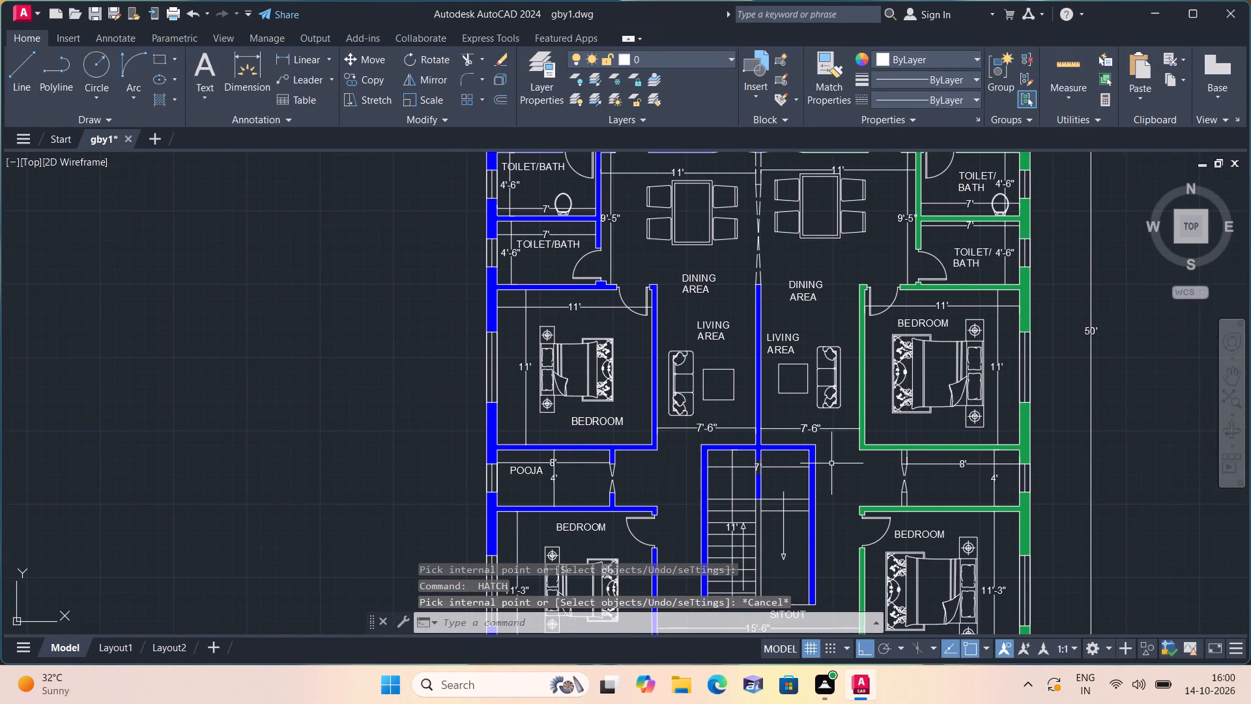
middle_drag(827, 457, 848, 401)
scroll(848, 401, down, 1)
middle_drag(848, 401, 682, 492)
middle_drag(682, 492, 725, 392)
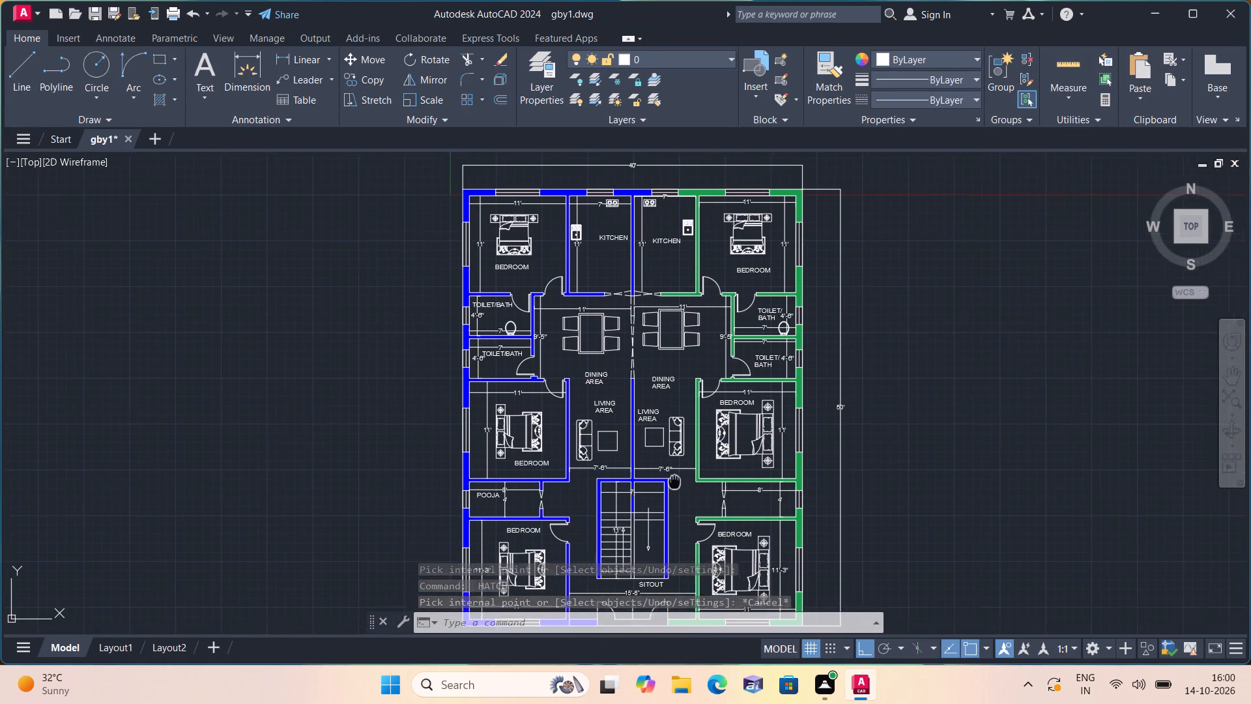
middle_drag(725, 392, 764, 327)
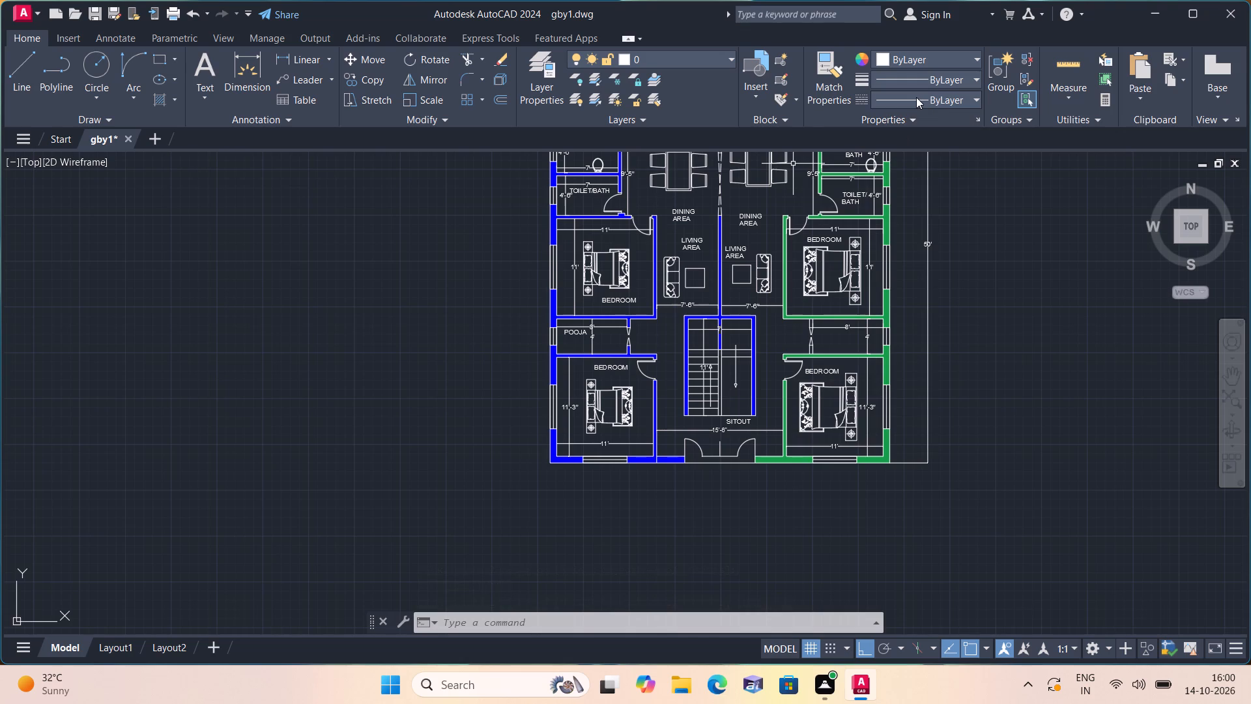
Set the linetype to ACAD_ISO02W100 and draw a tread line from the stair divider to the east stair wall.
click(916, 97)
click(906, 154)
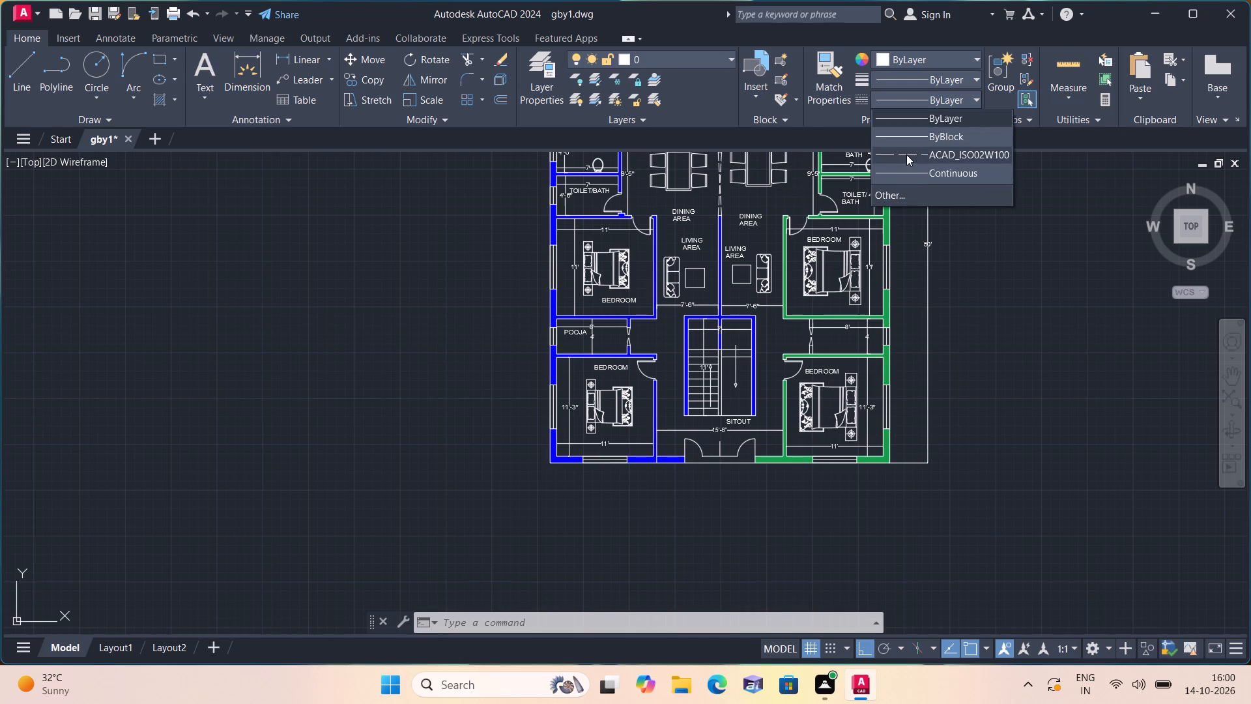
text(l)
key(space)
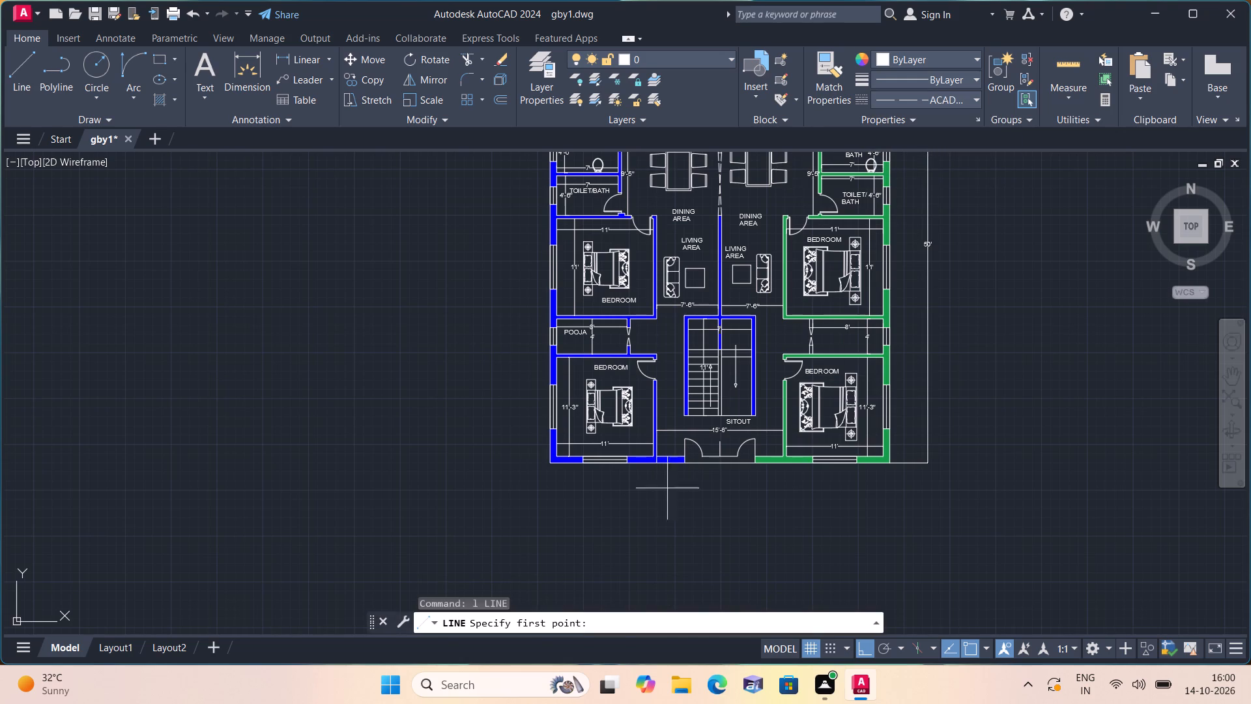
scroll(680, 386, up, 1)
scroll(717, 345, up, 1)
middle_drag(717, 347, 678, 473)
scroll(687, 450, up, 1)
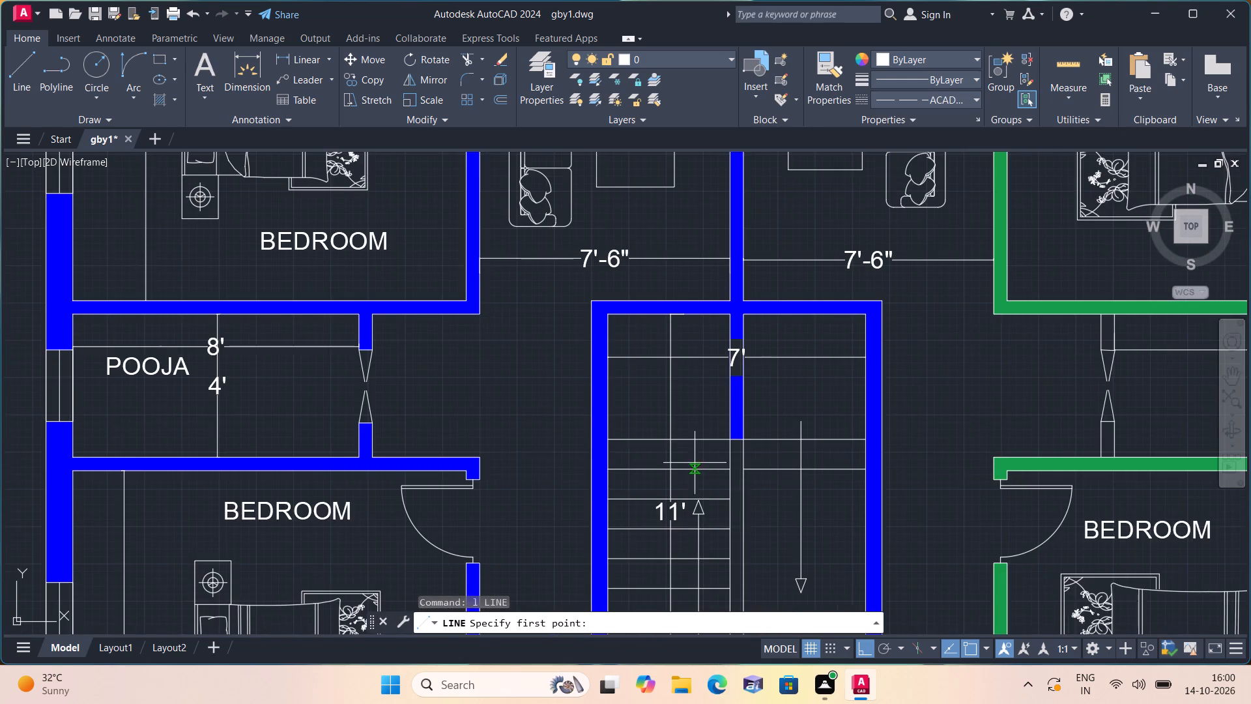
middle_drag(751, 510, 731, 439)
scroll(728, 419, up, 1)
click(702, 432)
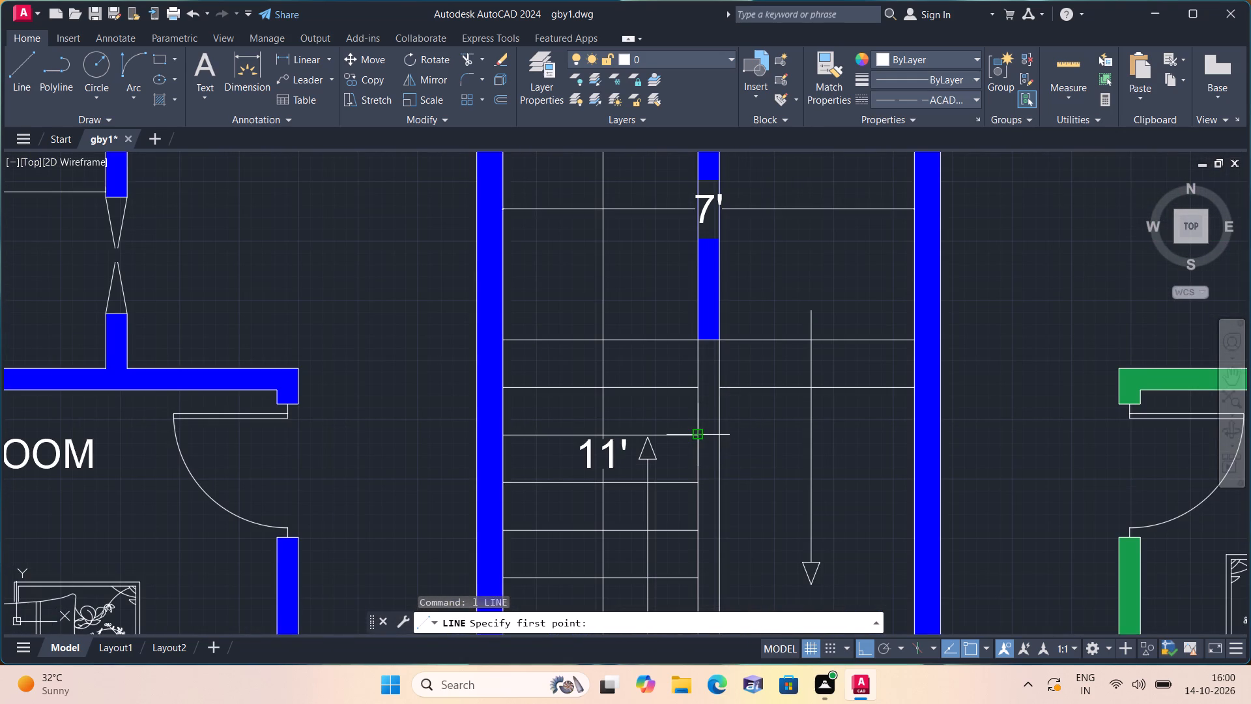
click(911, 432)
key(space)
Trim the part of the dashed tread line that crosses the central stair divider.
text(trim)
key(space)
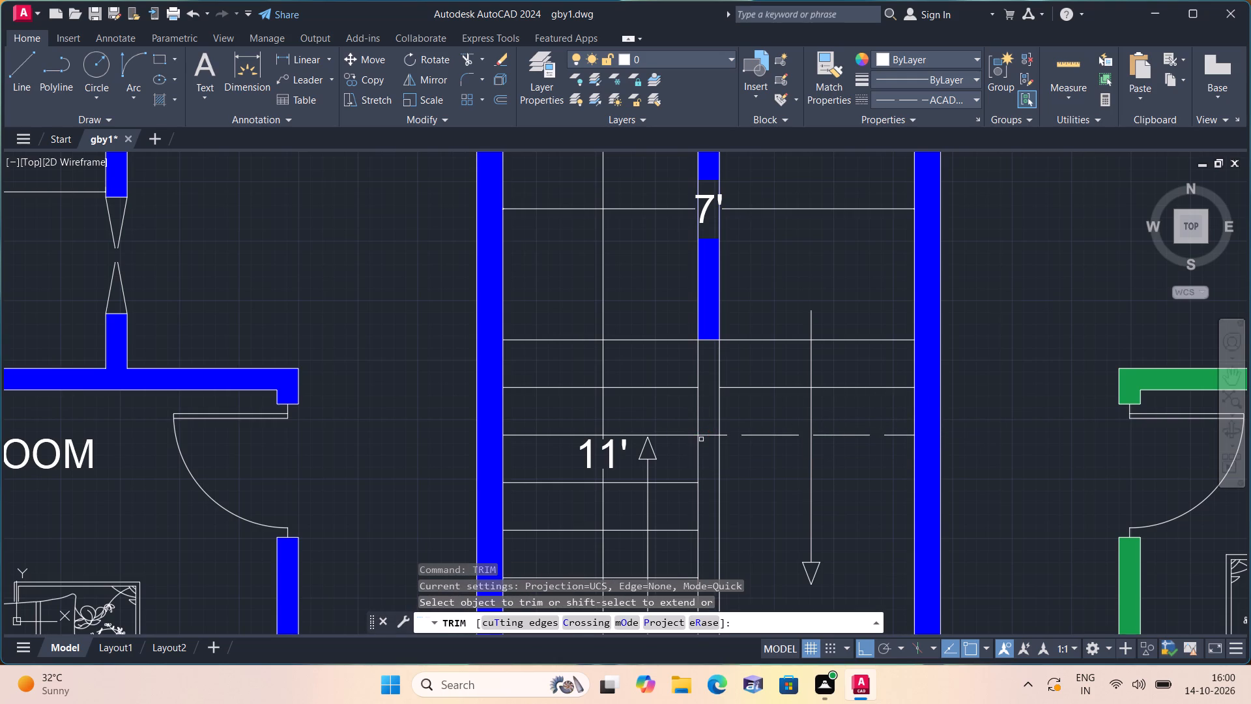
click(701, 439)
click(702, 432)
key(space)
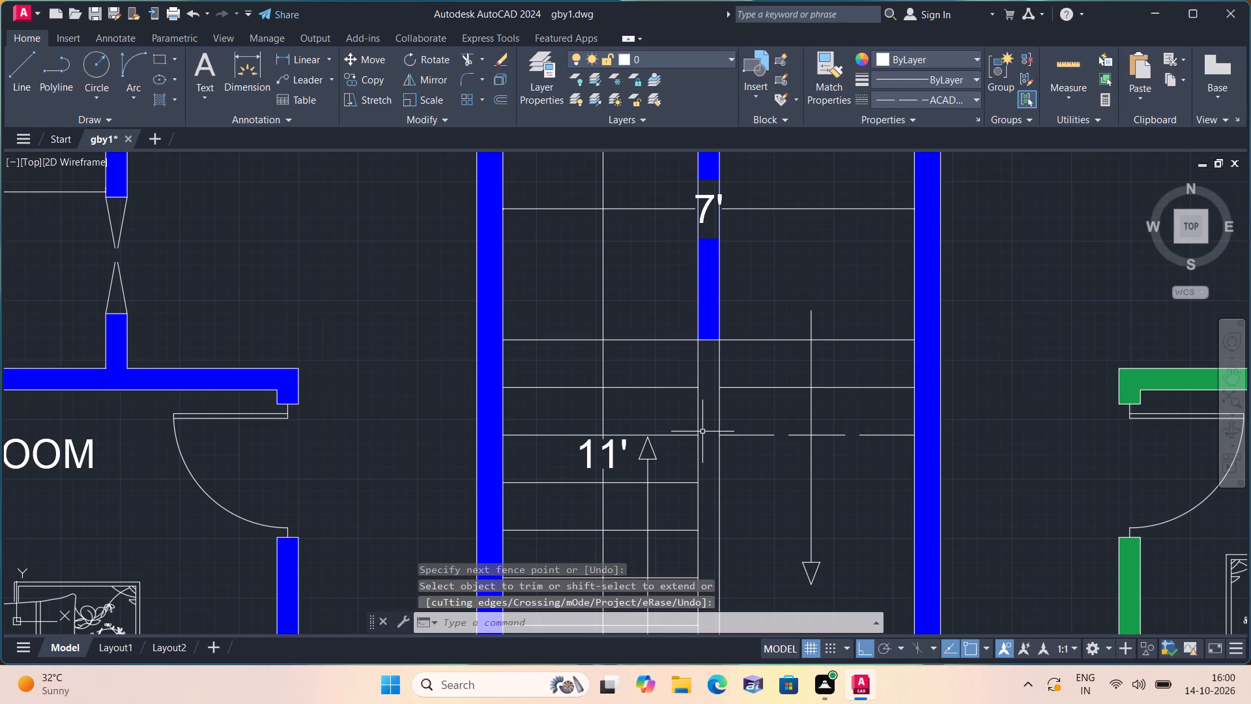
Offset the dashed tread line southward by 10" twice in the eastern stair flight.
text(po)
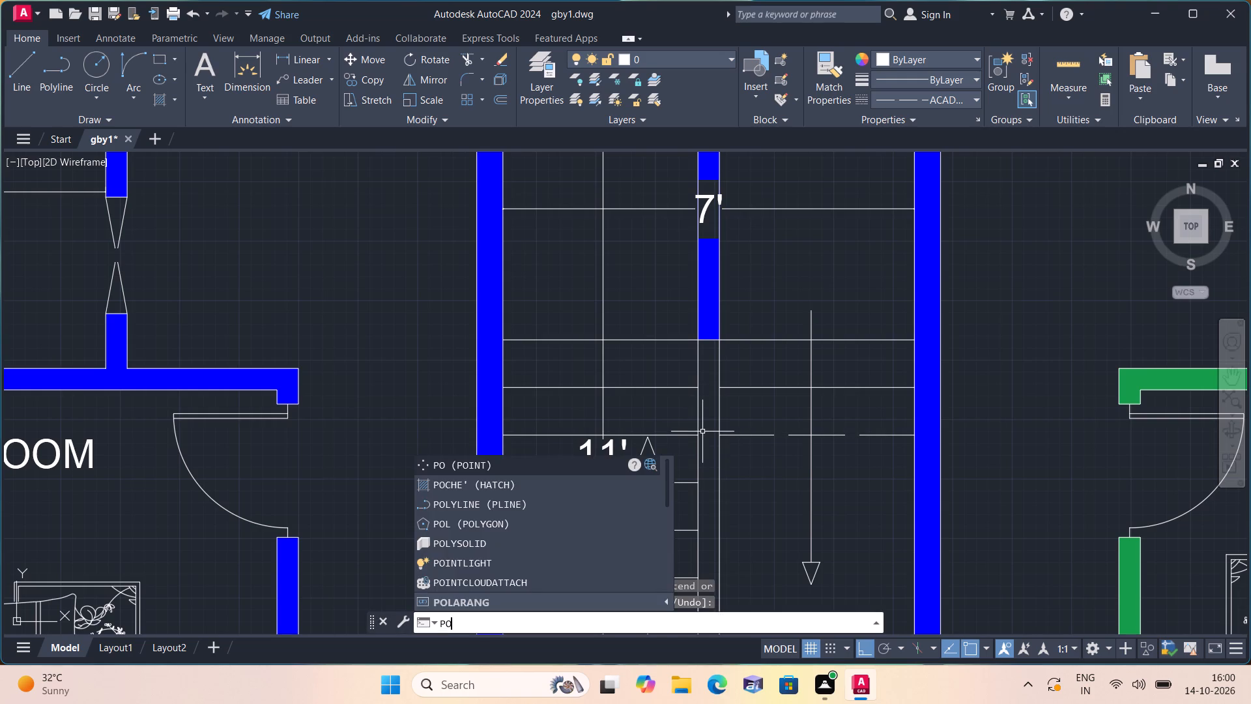
key(Escape)
text(offset 10")
key(space)
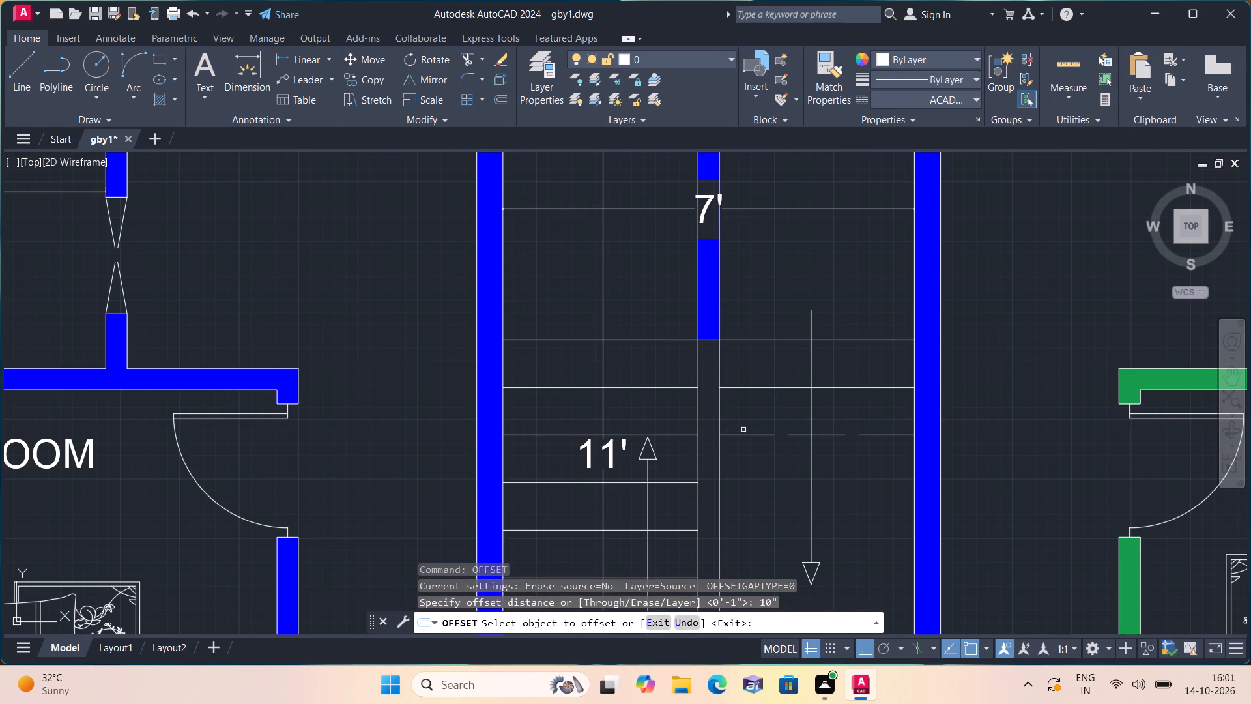
click(745, 433)
click(745, 475)
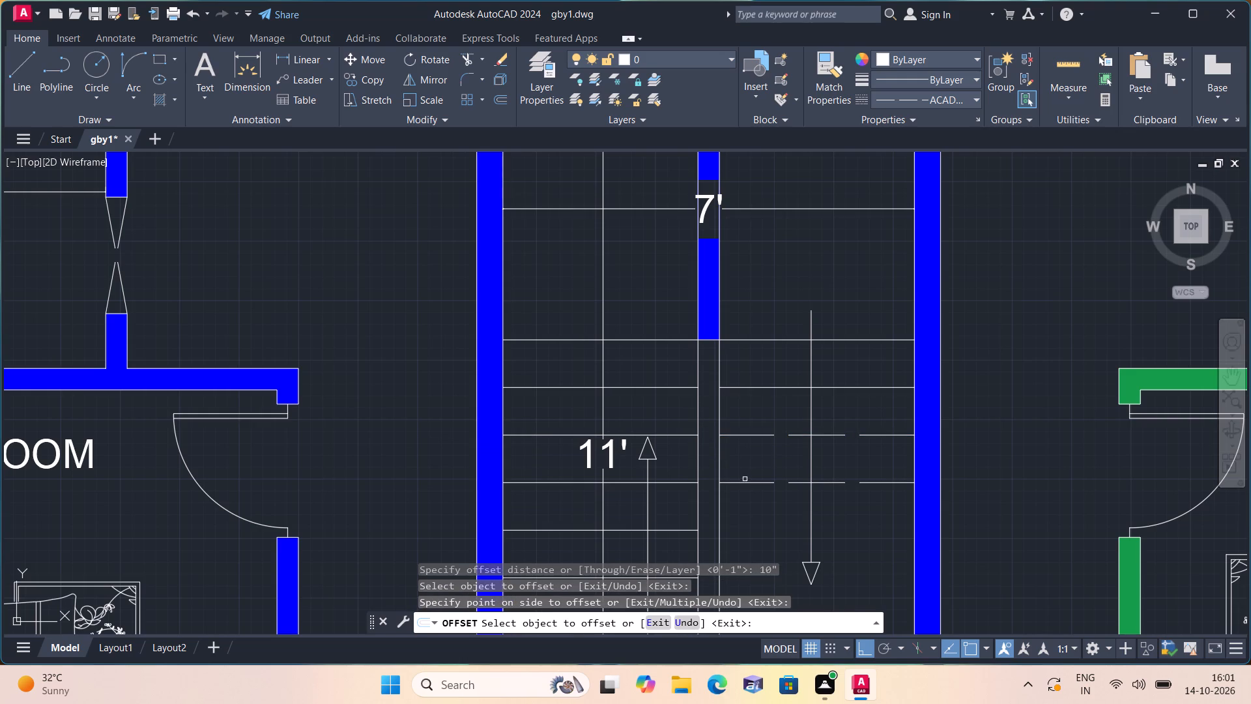
click(747, 480)
click(754, 508)
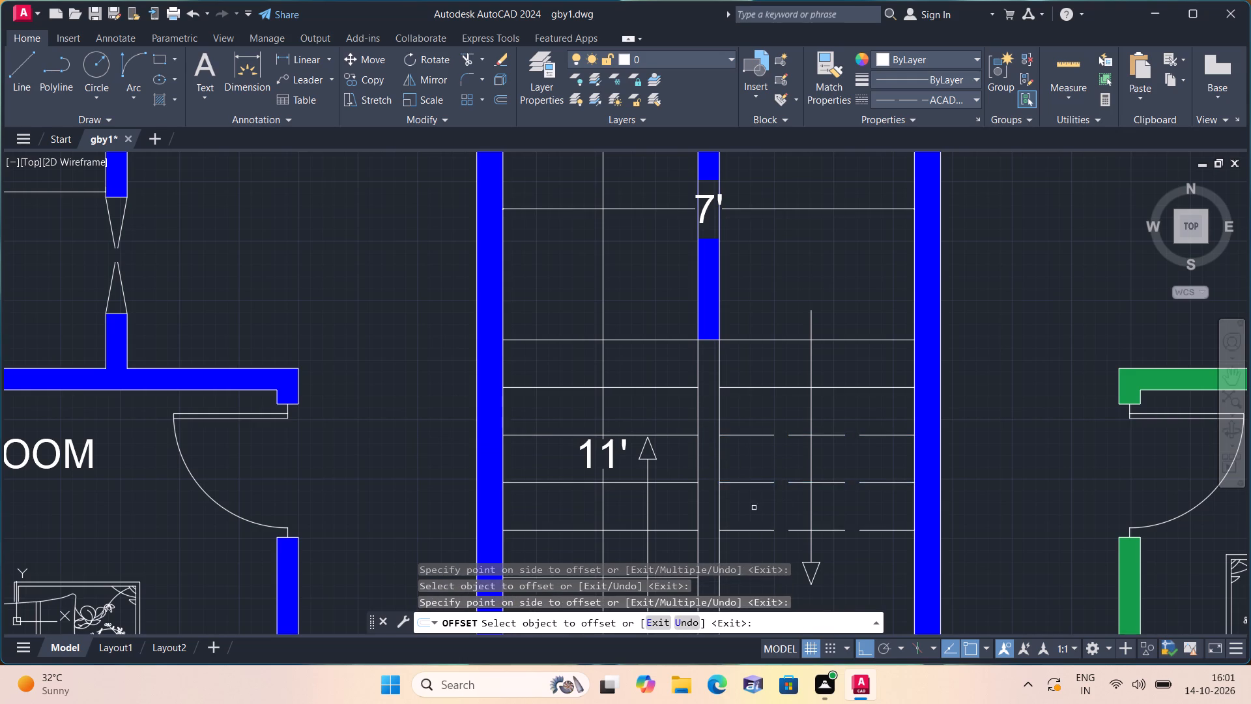
Add five more dashed treads southward at the same 10" offset, reaching the staircase edge at the SITOUT.
middle_drag(754, 507, 755, 334)
scroll(752, 506, down, 1)
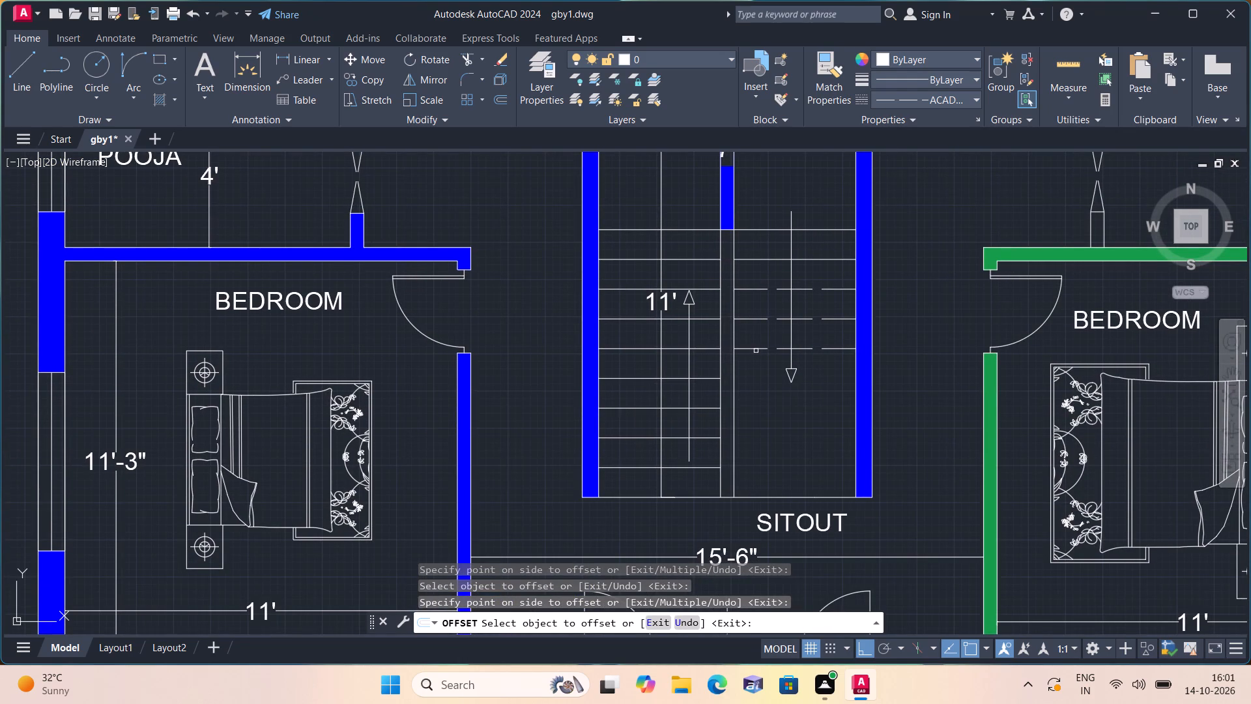
click(757, 350)
click(759, 397)
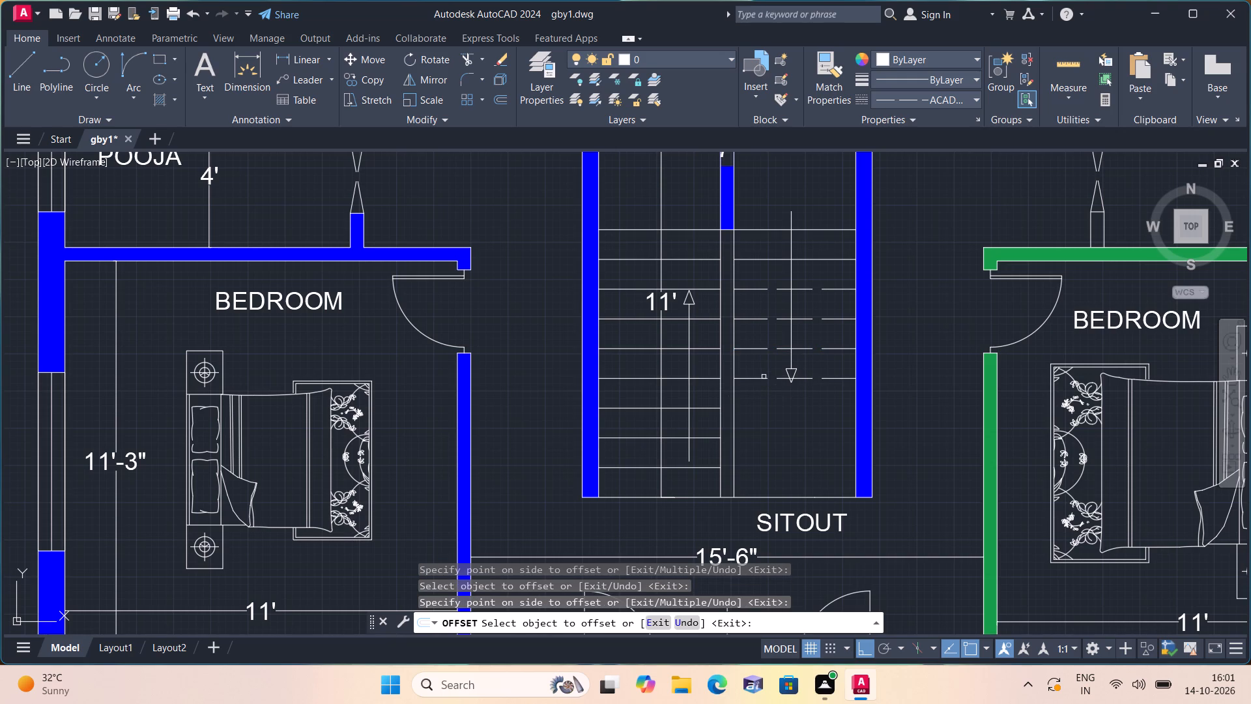
click(764, 377)
click(766, 399)
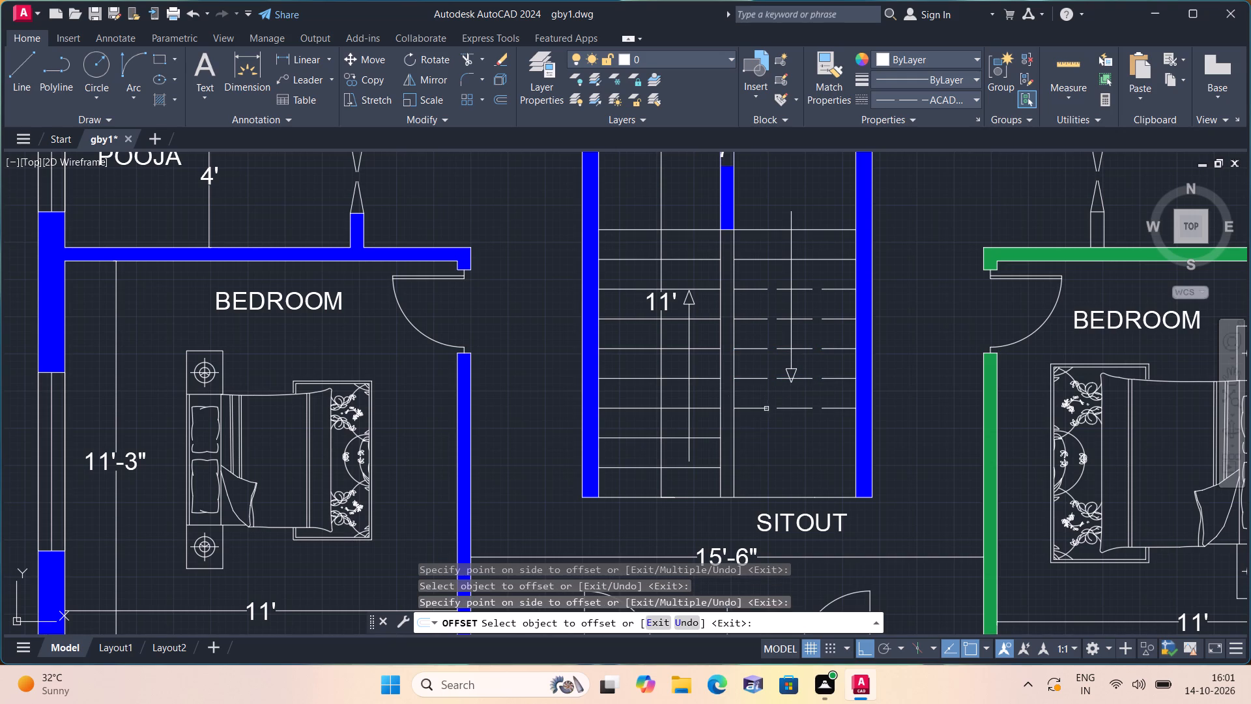
click(766, 411)
click(766, 409)
click(768, 430)
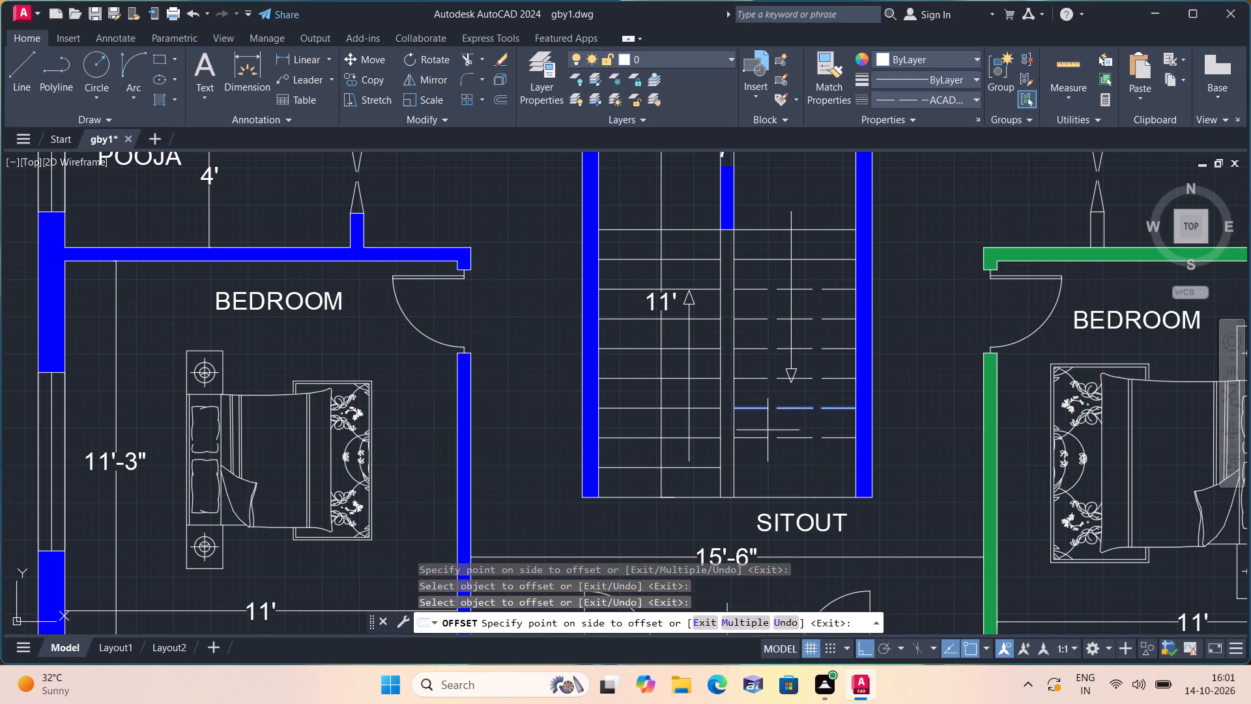
click(768, 437)
click(766, 469)
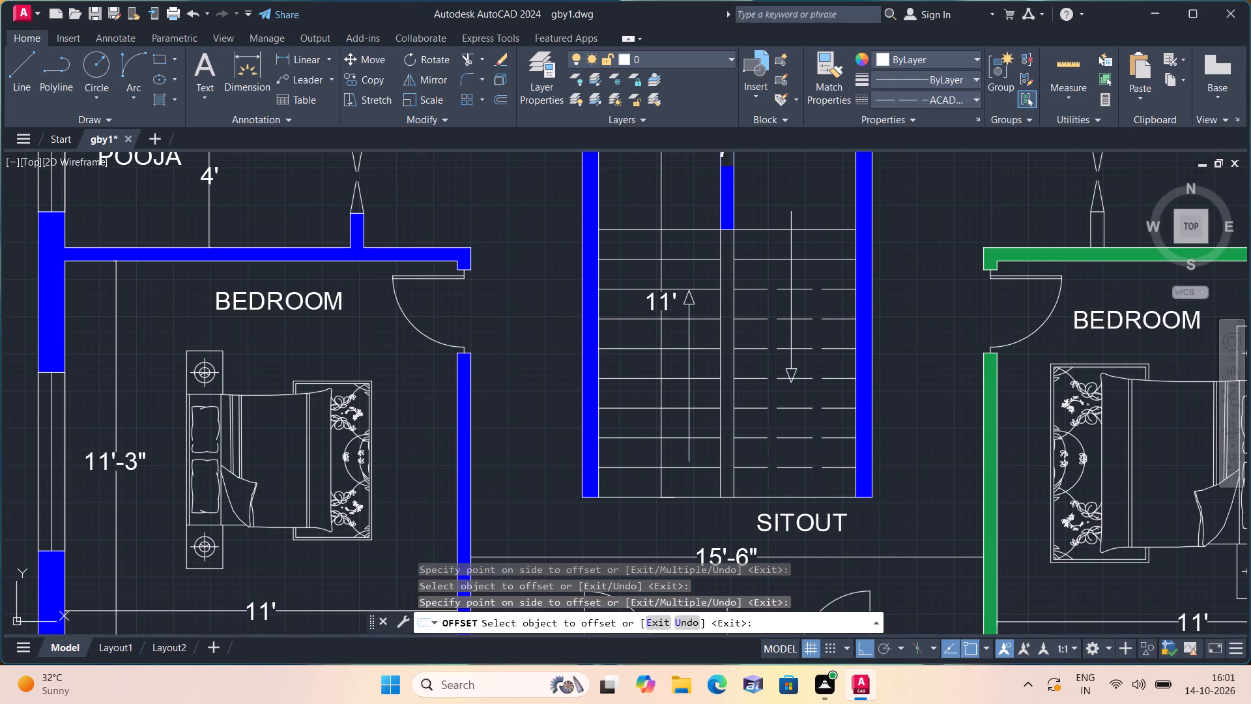
click(767, 469)
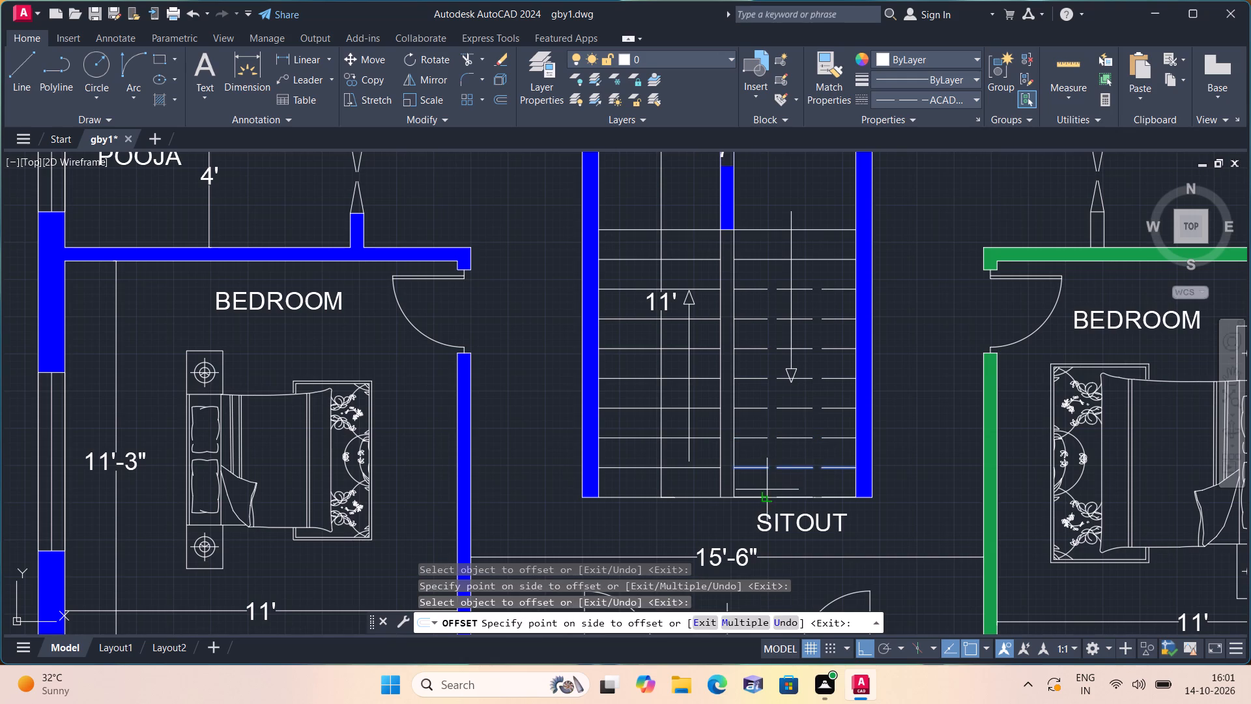
click(767, 490)
key(Escape)
Trim away the overlapping edge lines closing the bottom of the eastern stair flight above the SITOUT label.
scroll(769, 440, up, 1)
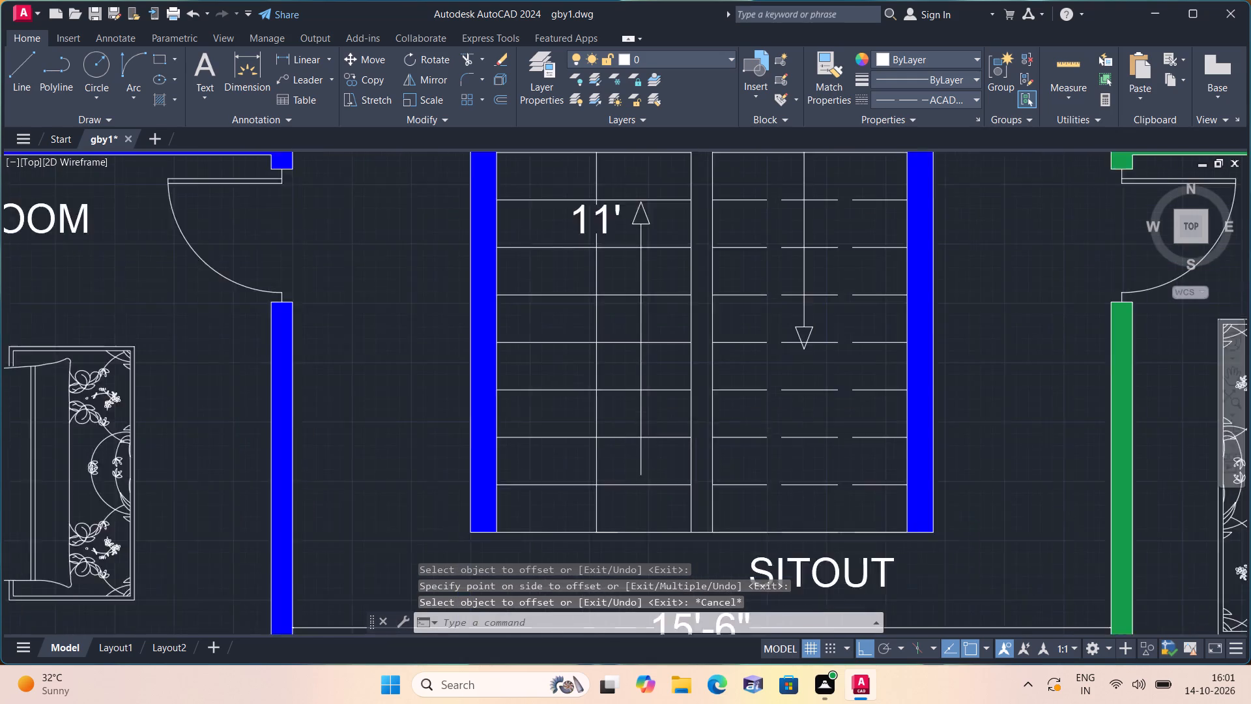
scroll(769, 440, up, 1)
middle_drag(769, 440, 756, 293)
text(tri)
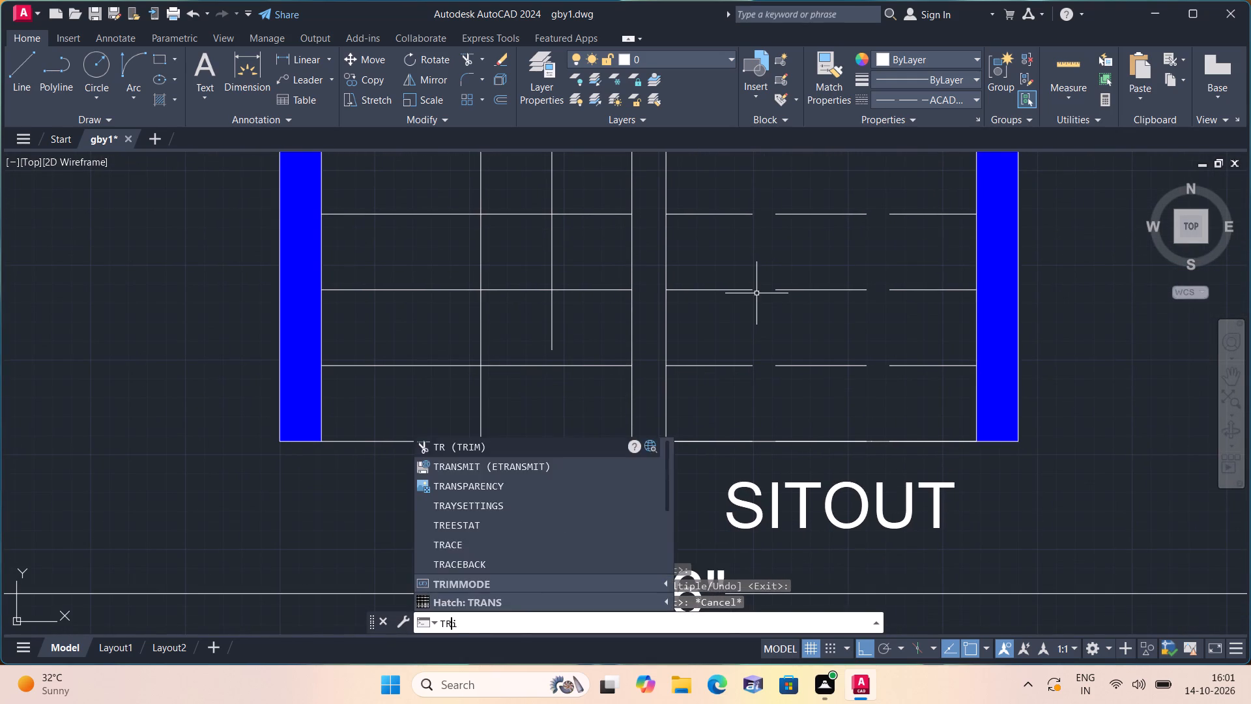
key(space)
scroll(761, 430, up, 1)
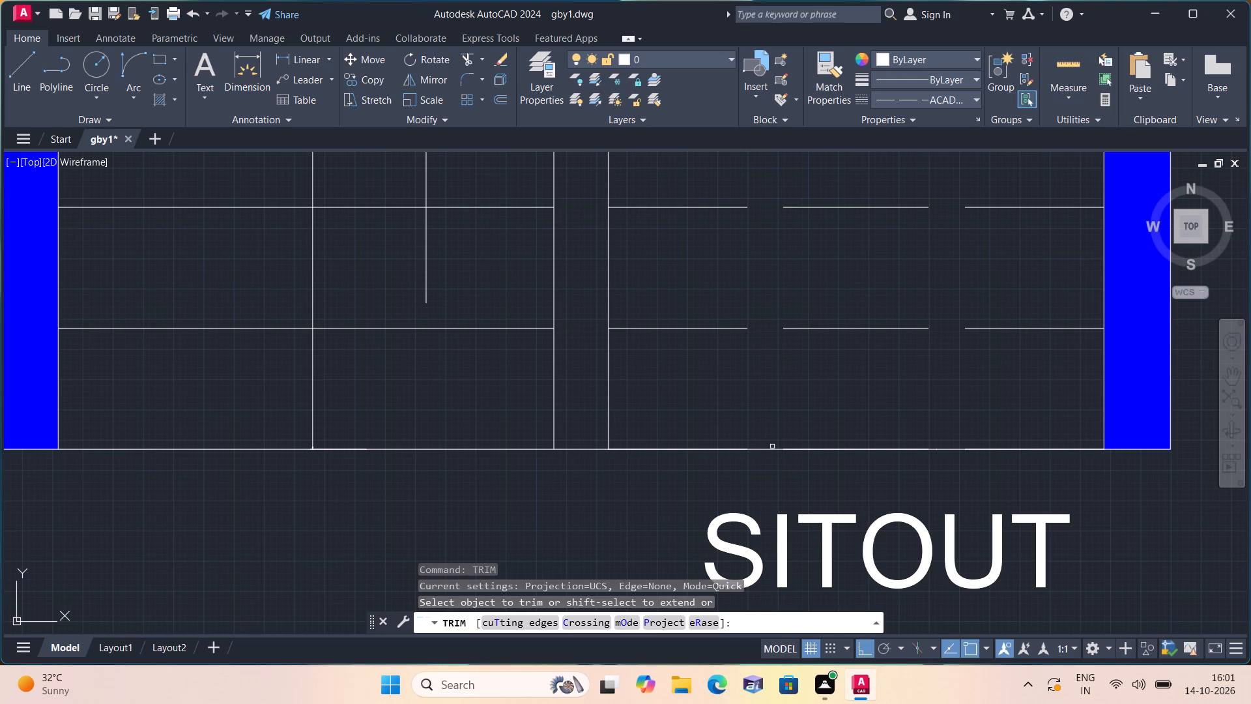
click(771, 450)
click(771, 449)
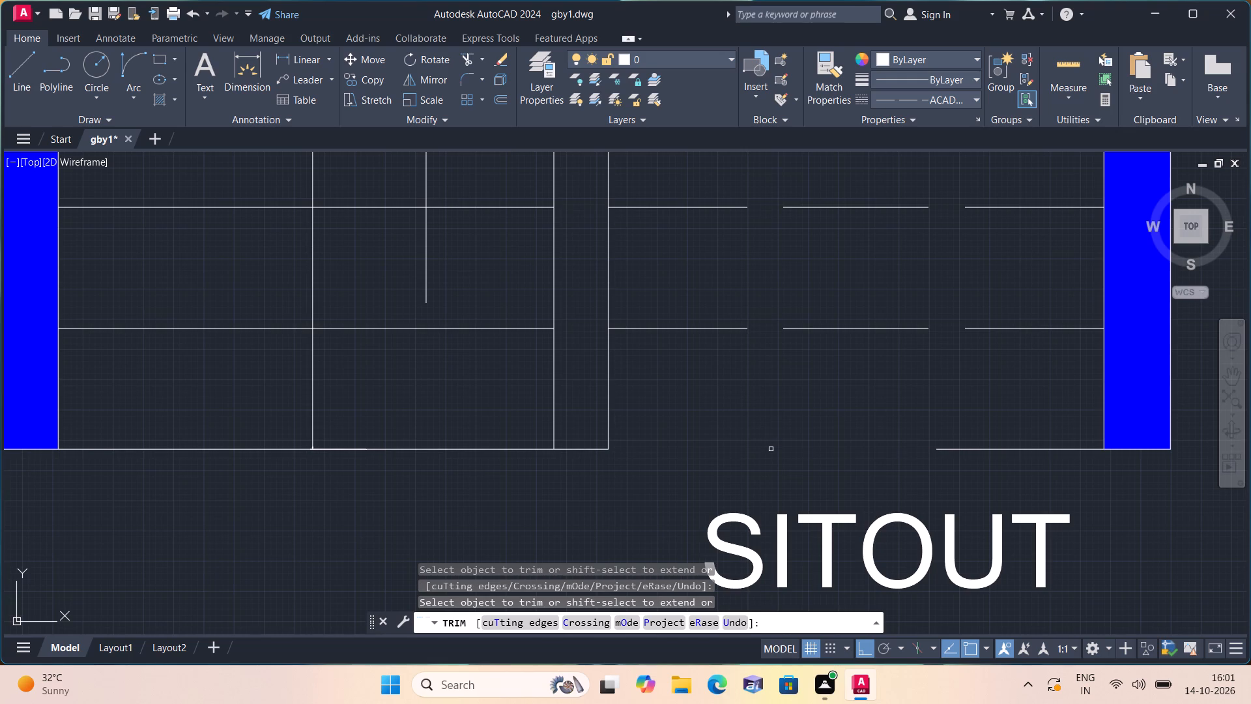
click(950, 452)
key(space)
Offset the last dashed tread 10" southward to form the dashed bottom edge of the eastern stair flight.
scroll(898, 447, down, 2)
text(off 10")
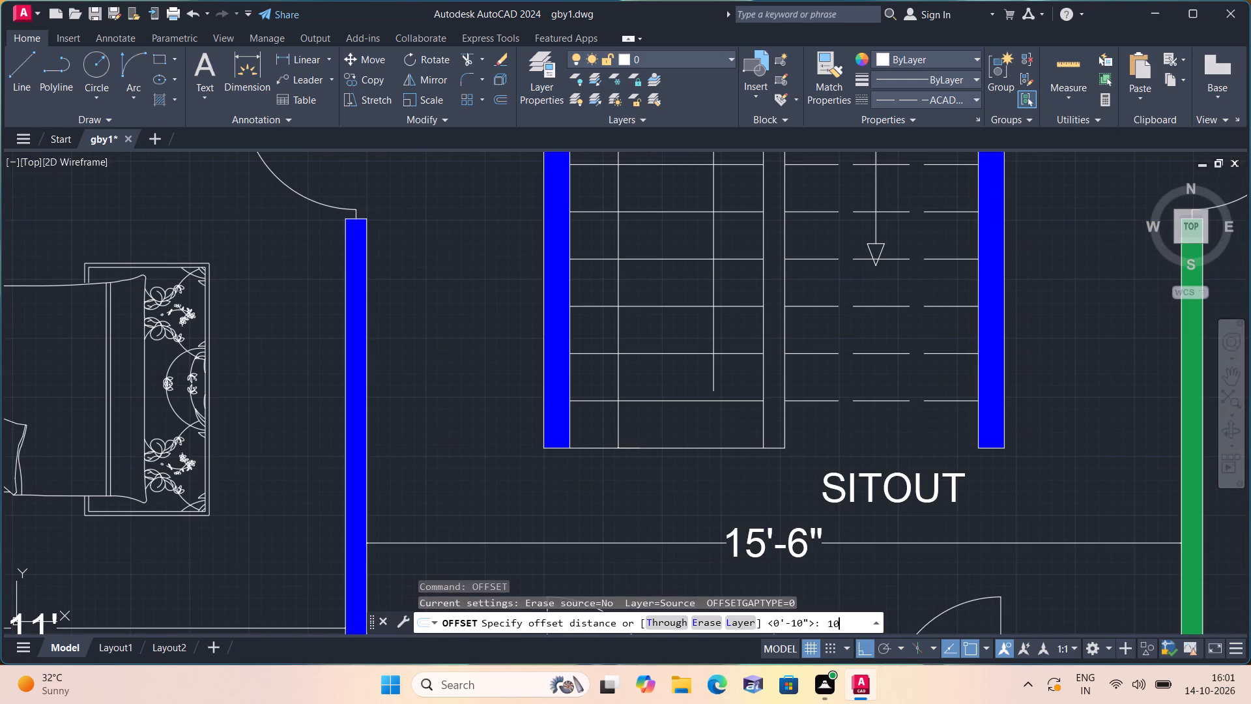
key(space)
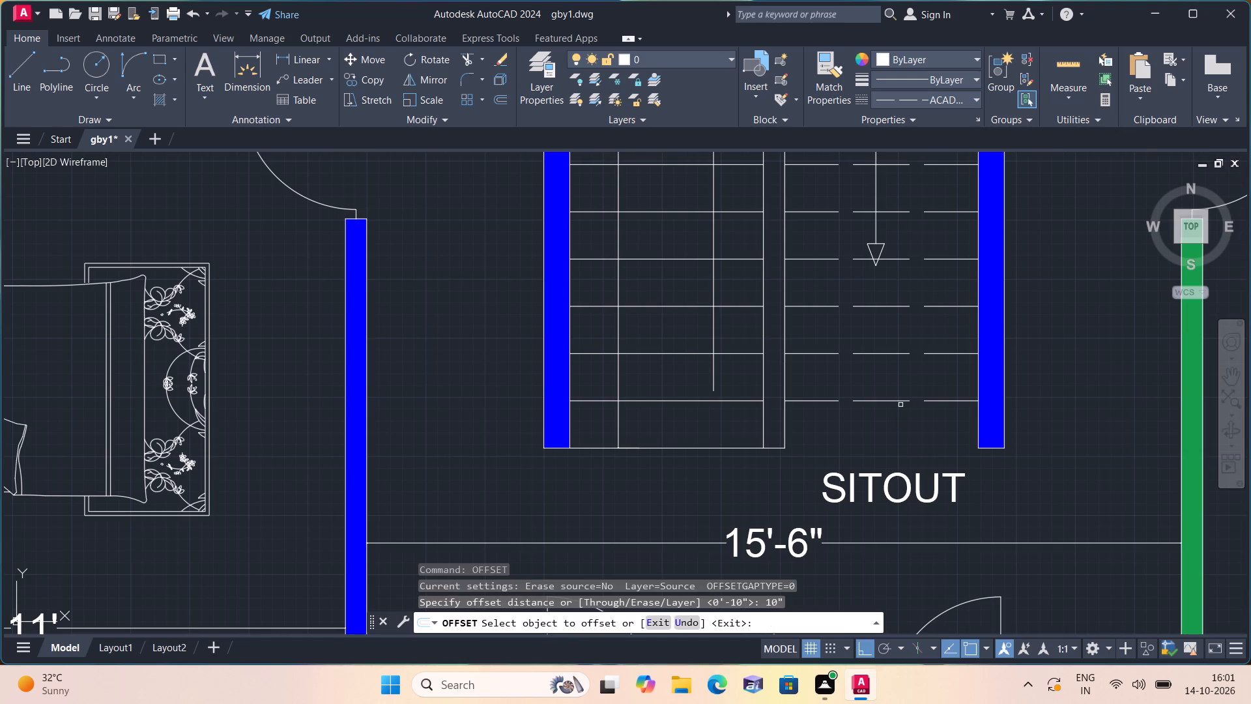
click(900, 402)
click(887, 435)
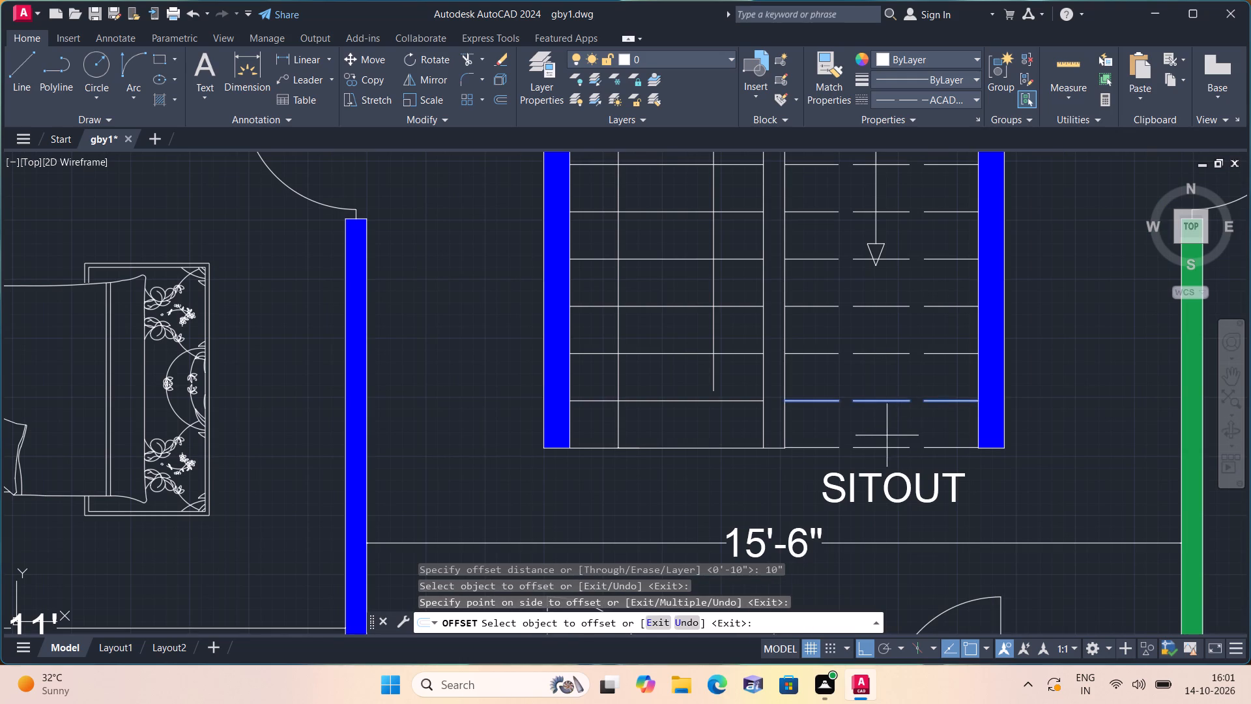
key(Escape)
Look over the whole two-unit floor plan, from the kitchens to the staircase and front entrance.
scroll(844, 411, down, 1)
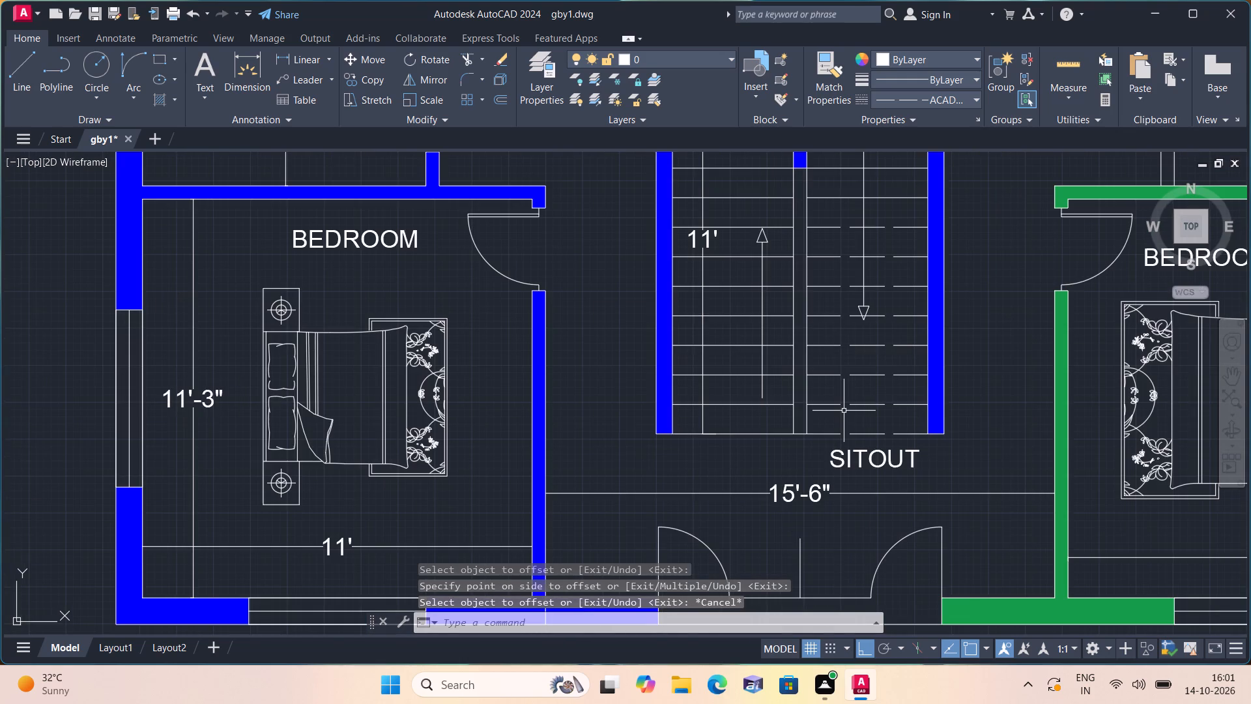
scroll(844, 411, down, 1)
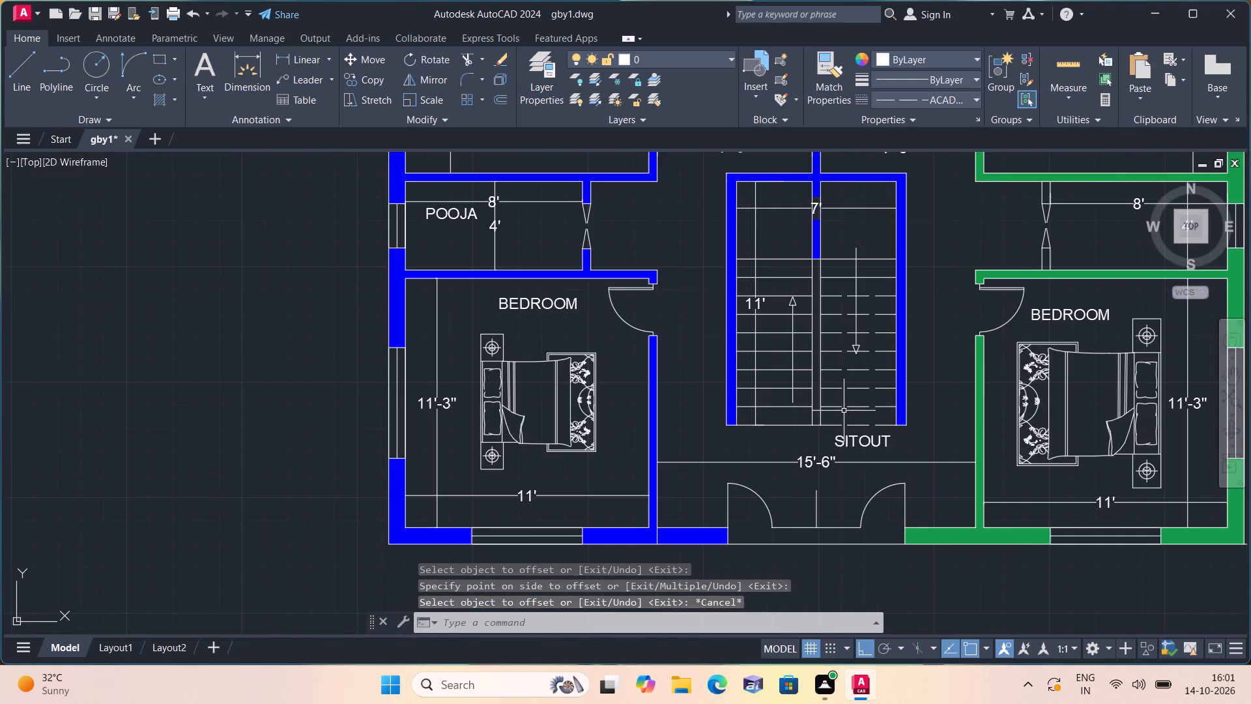
scroll(844, 411, down, 1)
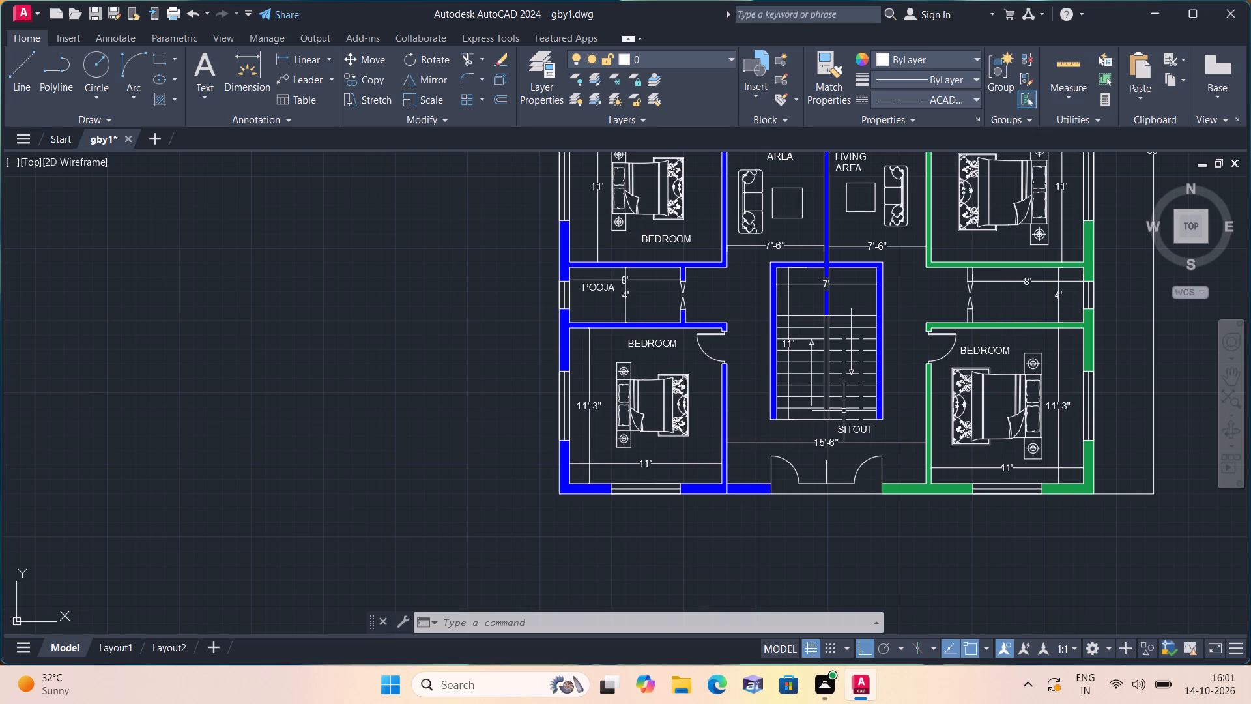
scroll(844, 411, down, 1)
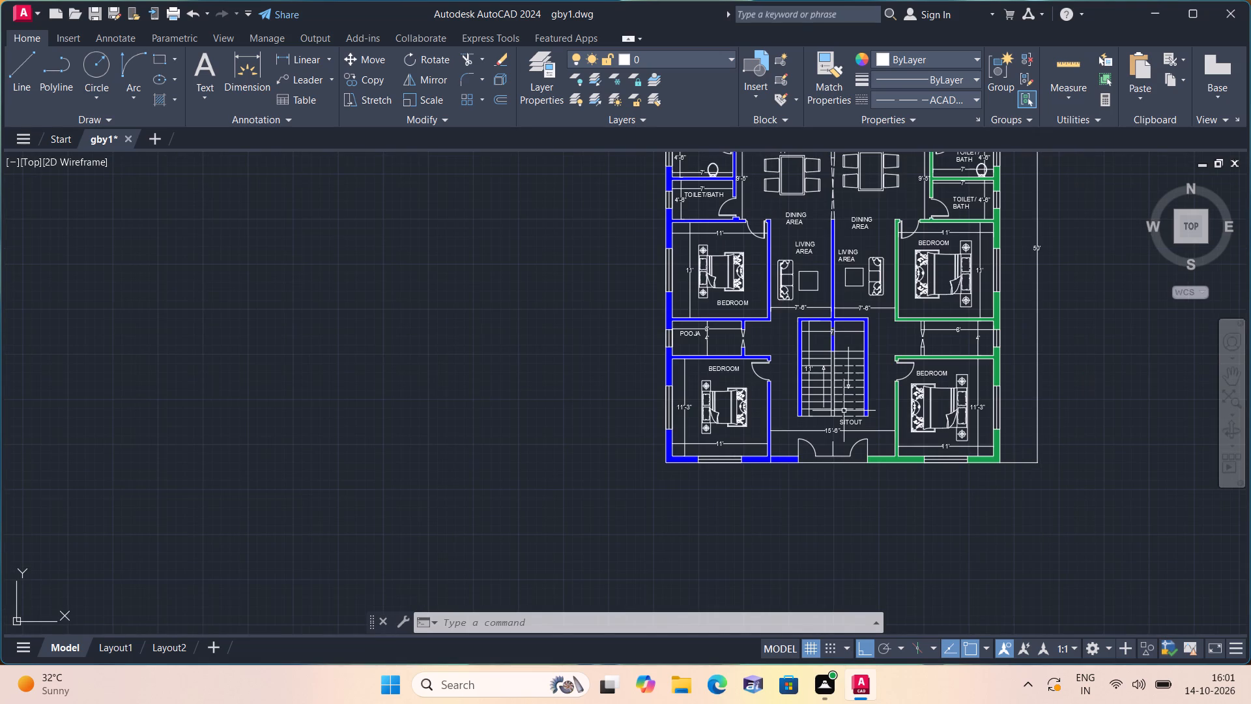
scroll(788, 394, up, 1)
middle_drag(788, 394, 793, 399)
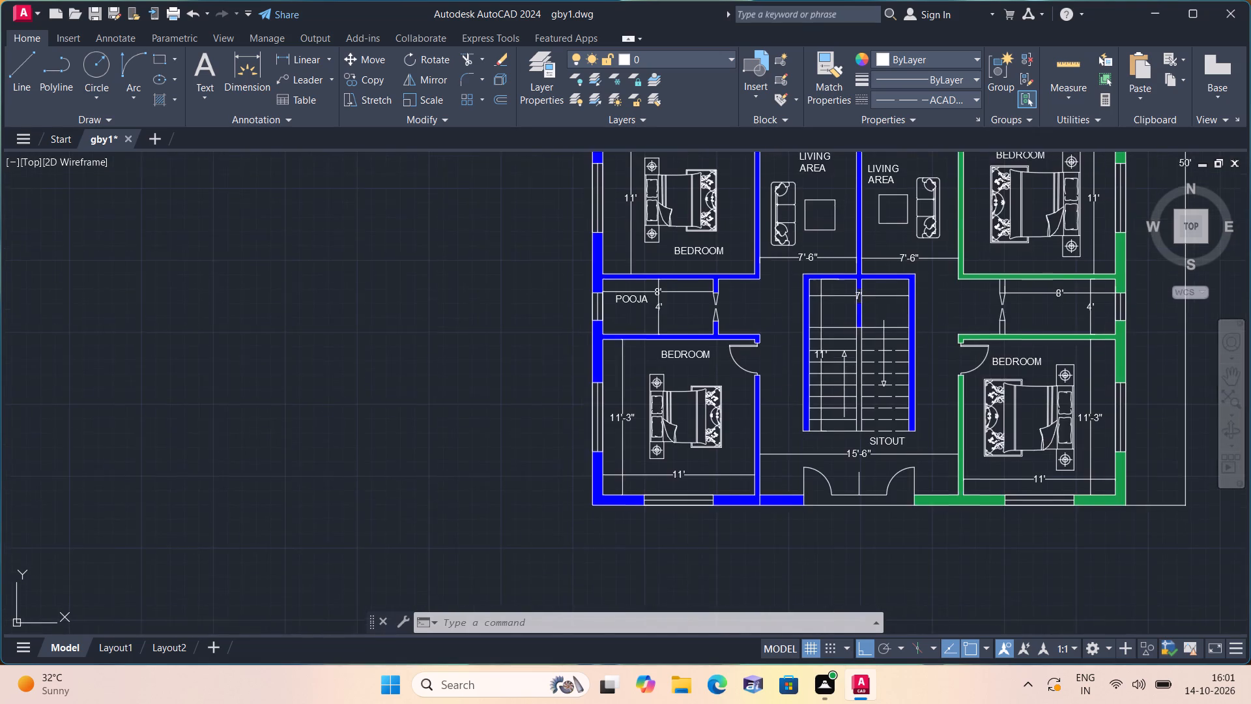
middle_drag(793, 399, 902, 546)
scroll(902, 546, down, 1)
scroll(908, 493, down, 1)
middle_drag(907, 493, 829, 533)
scroll(849, 452, up, 2)
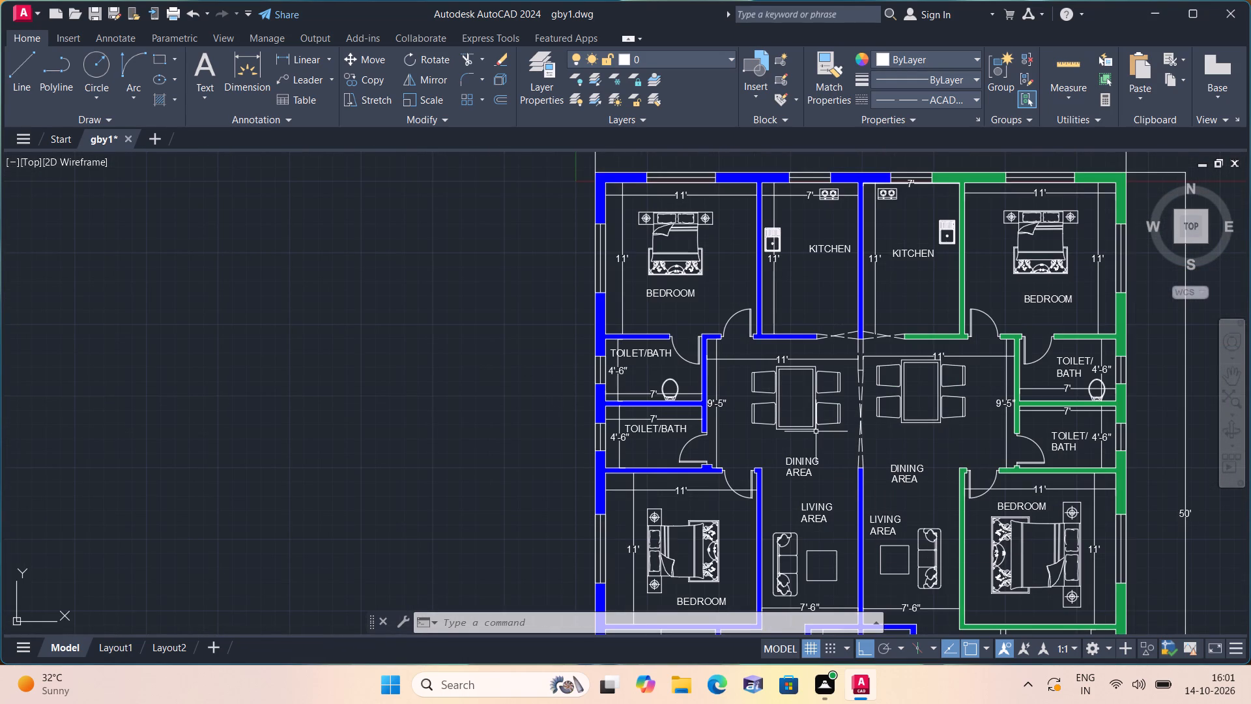
scroll(906, 484, down, 1)
scroll(769, 426, down, 1)
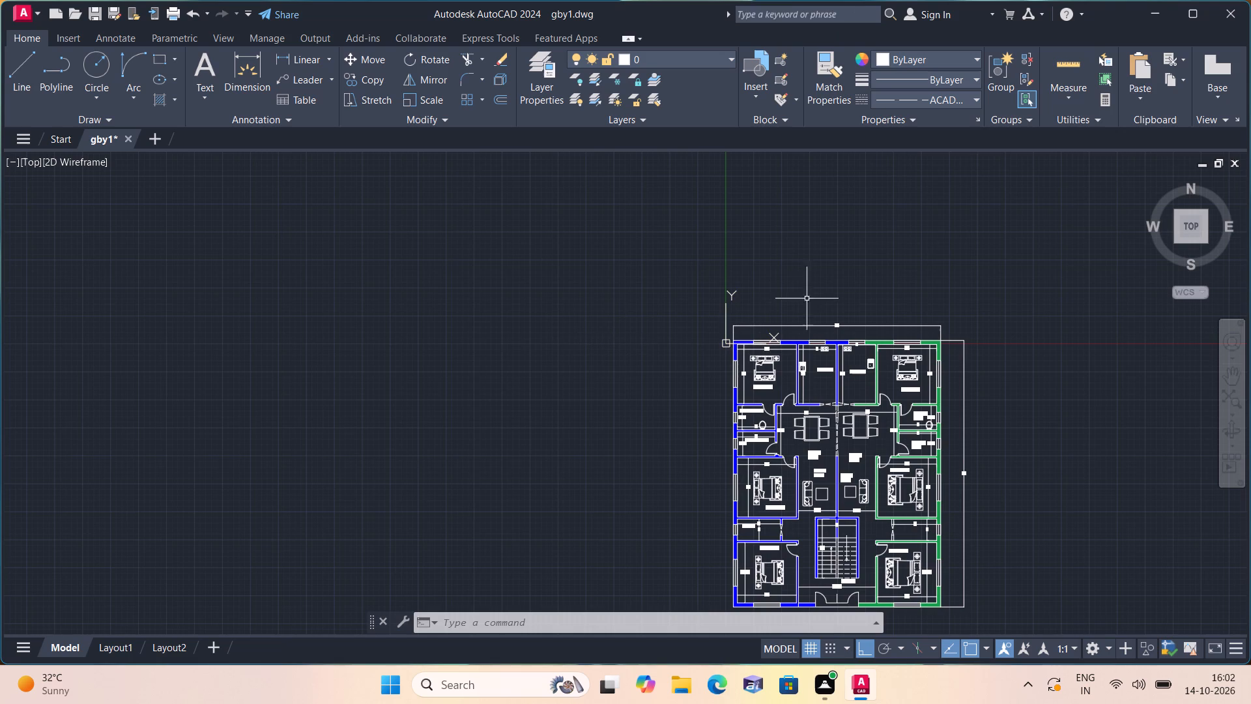
scroll(972, 130, up, 3)
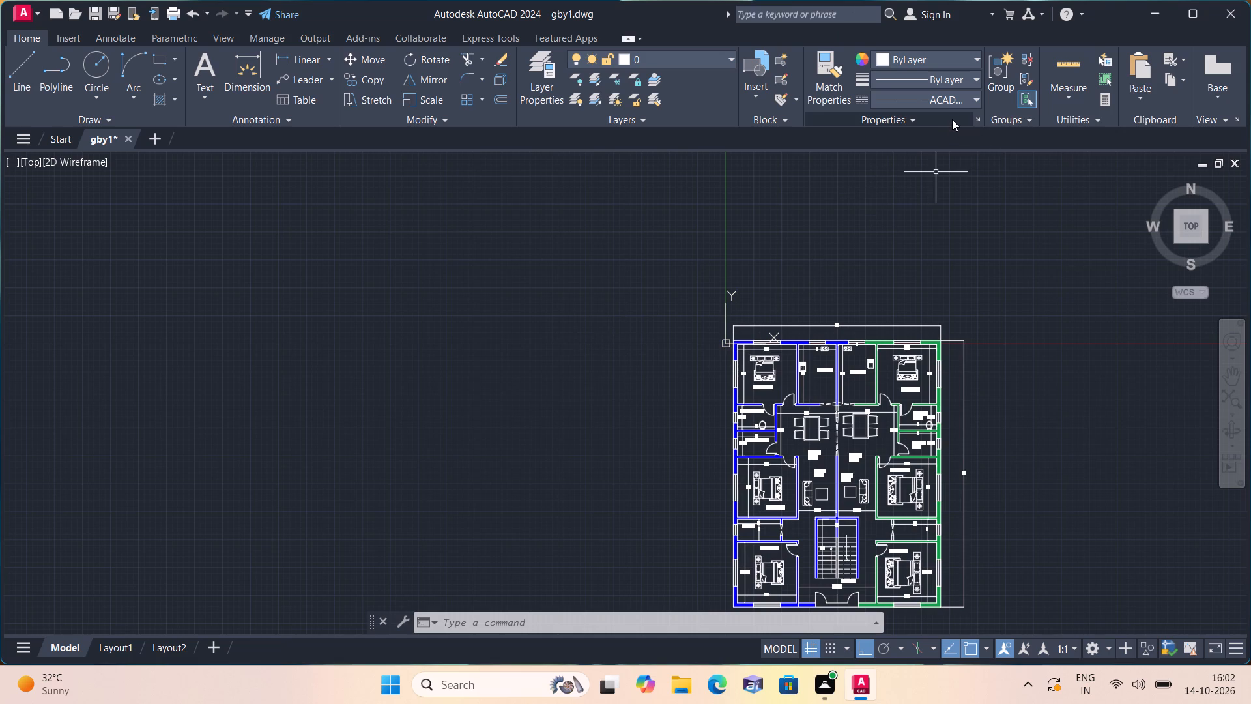
scroll(952, 119, up, 1)
scroll(949, 205, down, 3)
scroll(952, 318, up, 3)
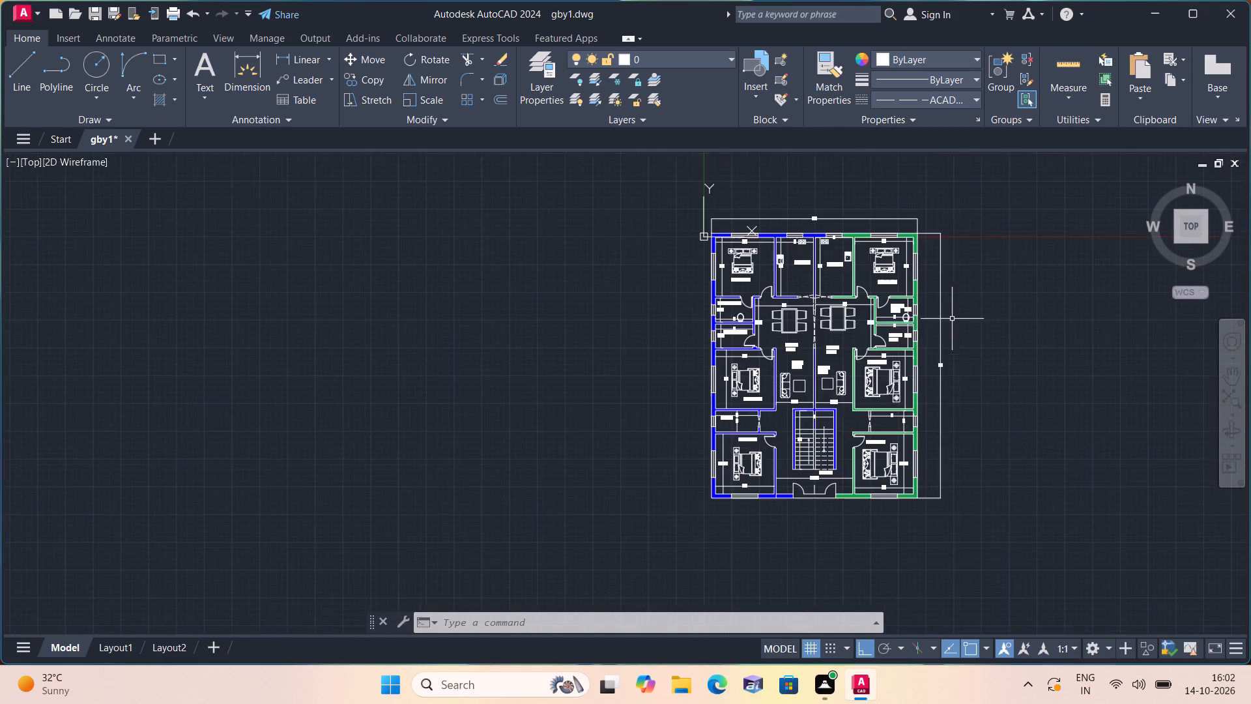
scroll(896, 338, up, 1)
middle_drag(833, 322, 617, 474)
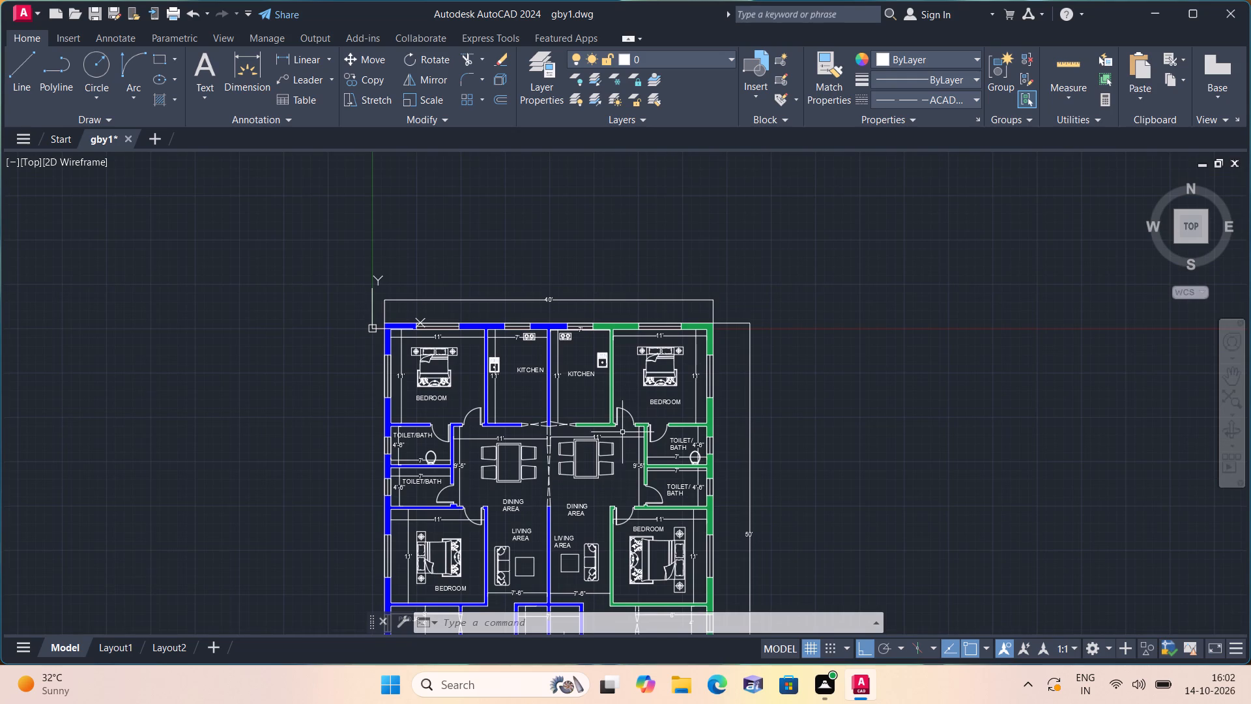
middle_drag(524, 478, 550, 411)
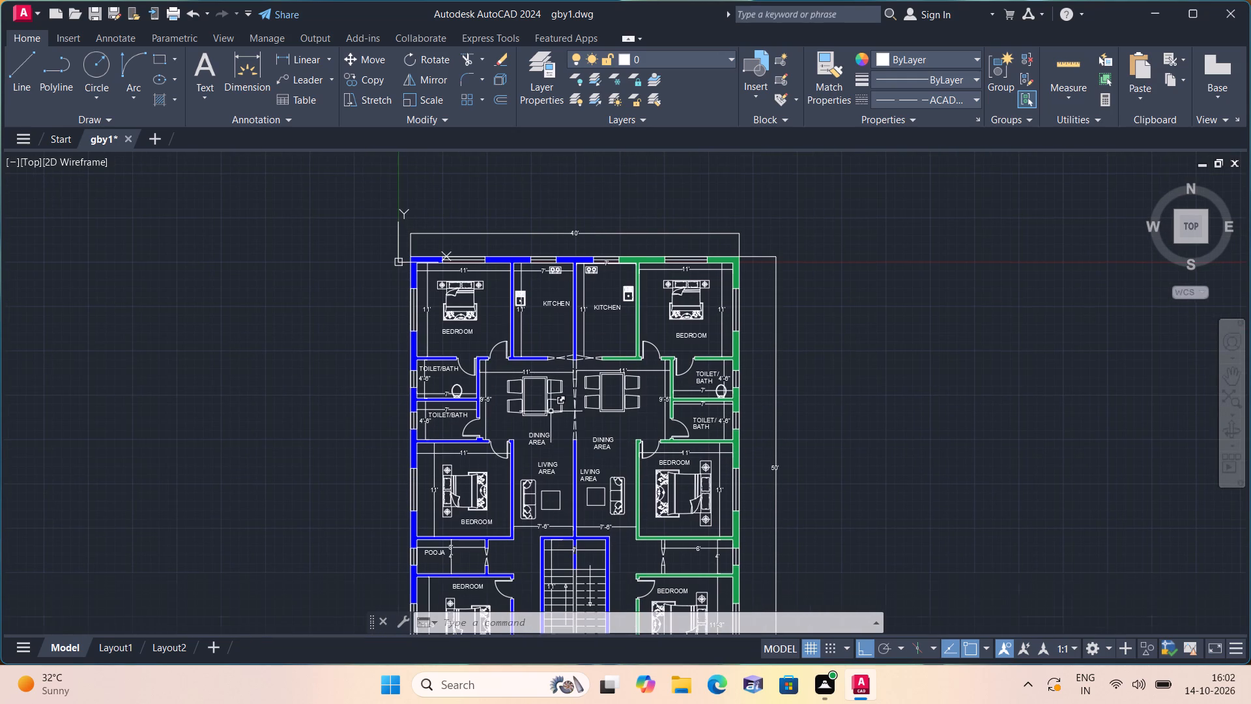
middle_drag(559, 411, 603, 318)
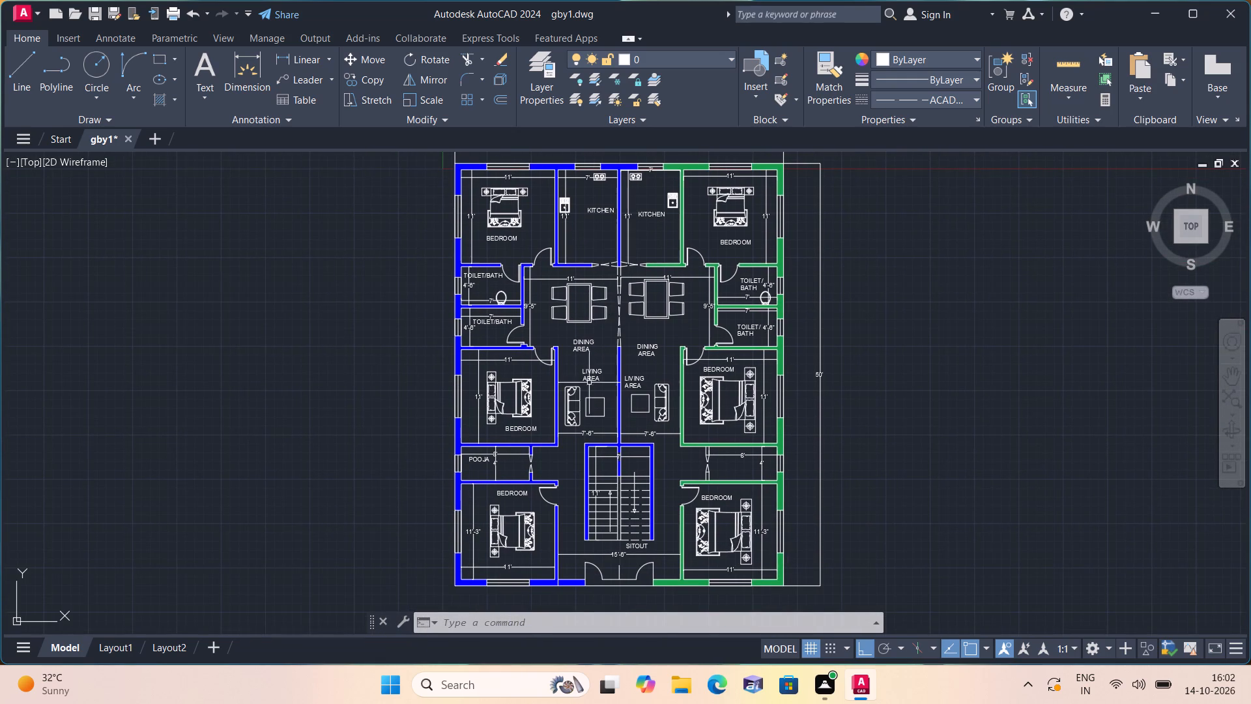
middle_drag(589, 389, 593, 315)
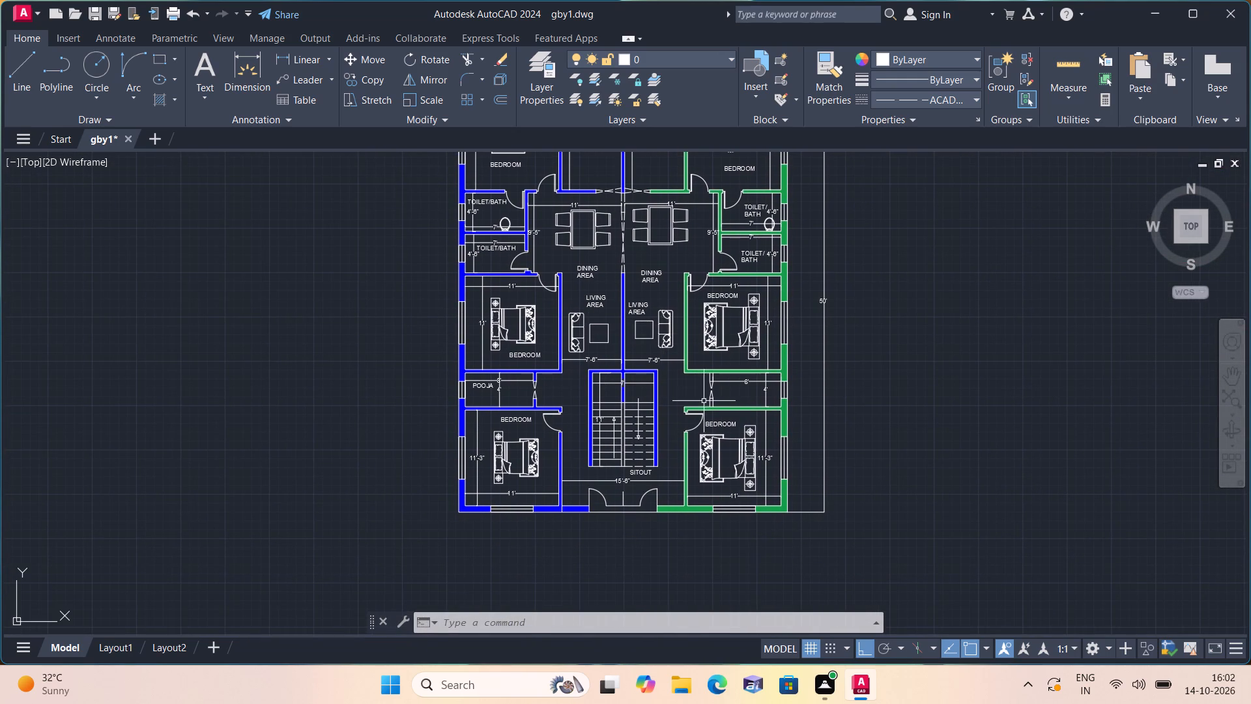
middle_drag(701, 402, 661, 379)
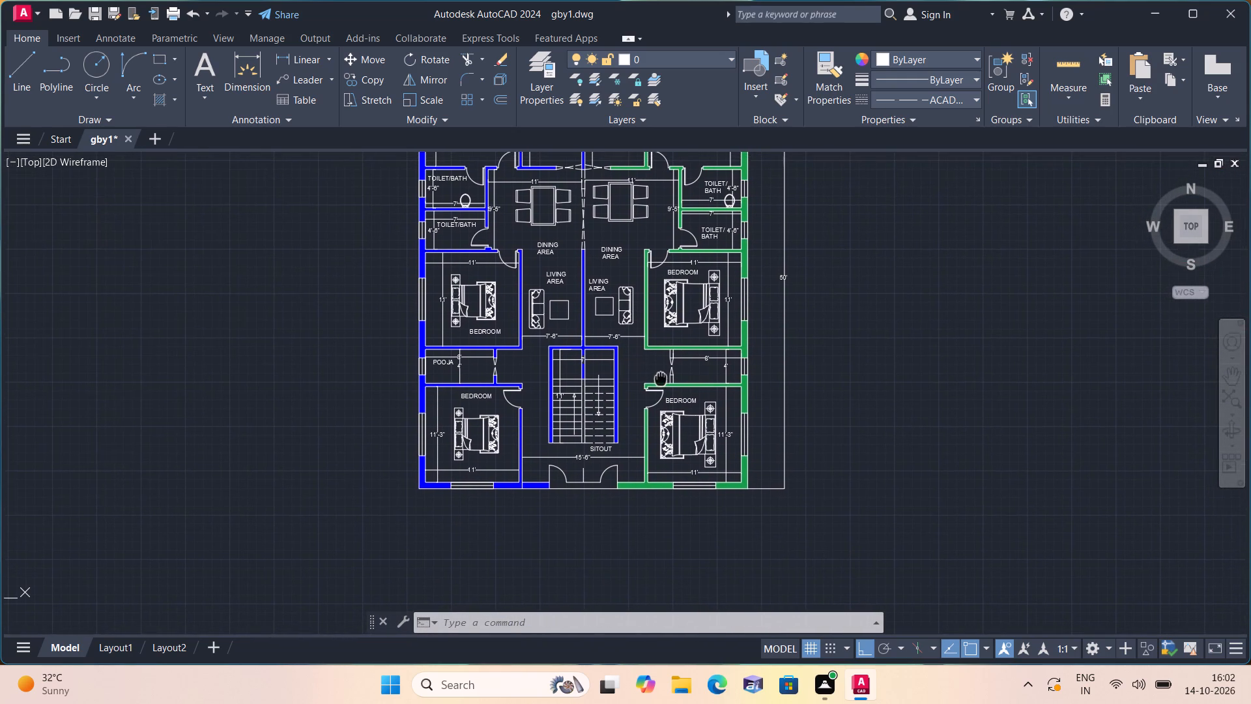
middle_drag(661, 379, 659, 396)
Set the linetype to ByLayer and draw an entrance step outline outside the double door, spanning the opening and projecting south in two 10" segments.
scroll(541, 462, up, 1)
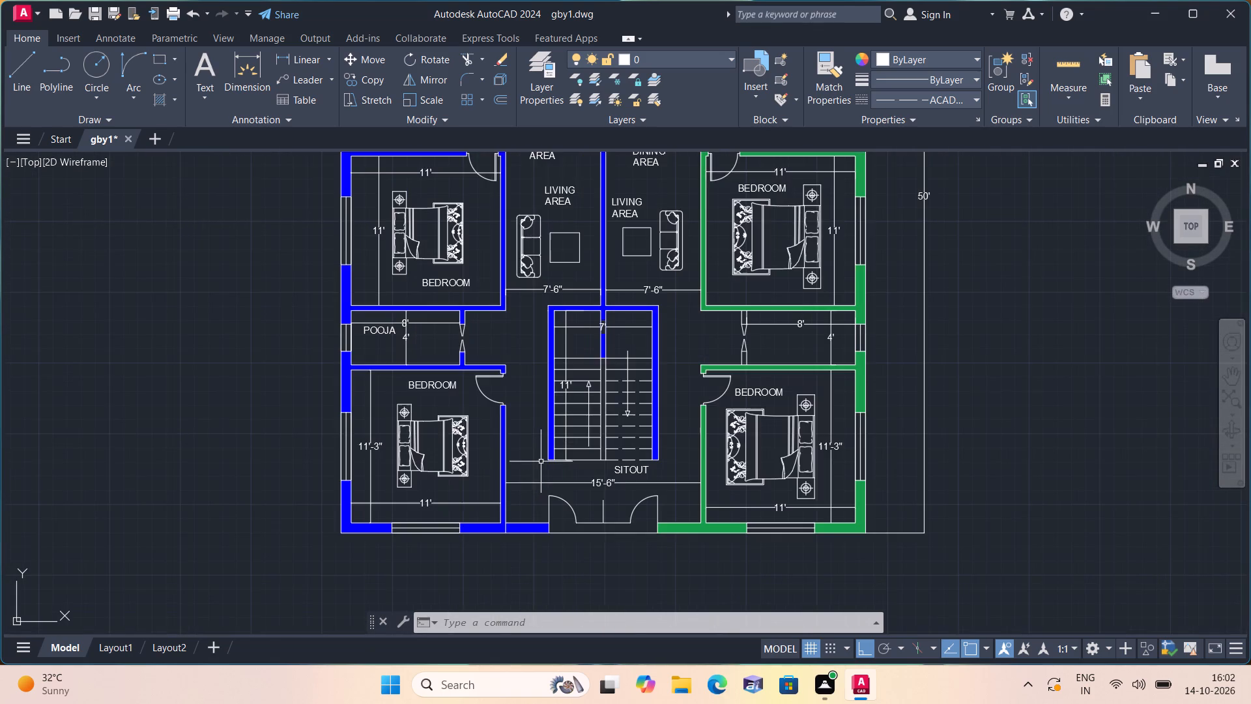
scroll(532, 480, up, 1)
middle_drag(523, 475, 511, 324)
scroll(650, 441, up, 1)
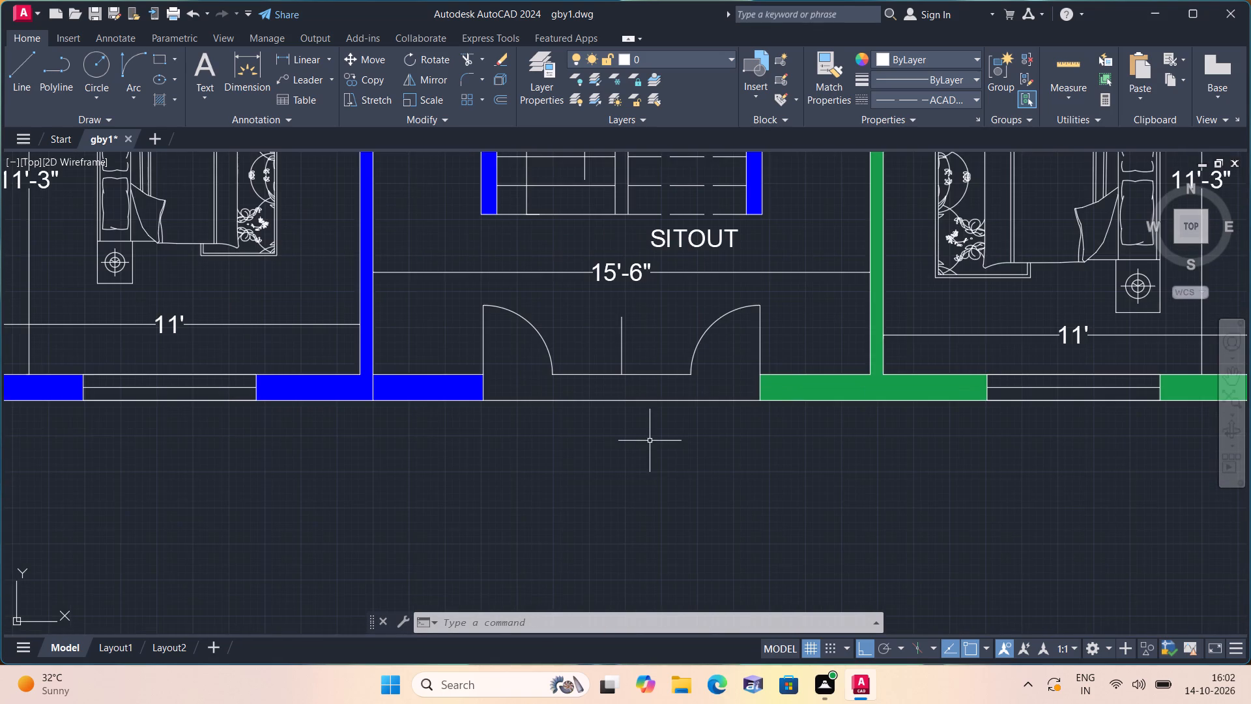
scroll(637, 439, down, 1)
key(l)
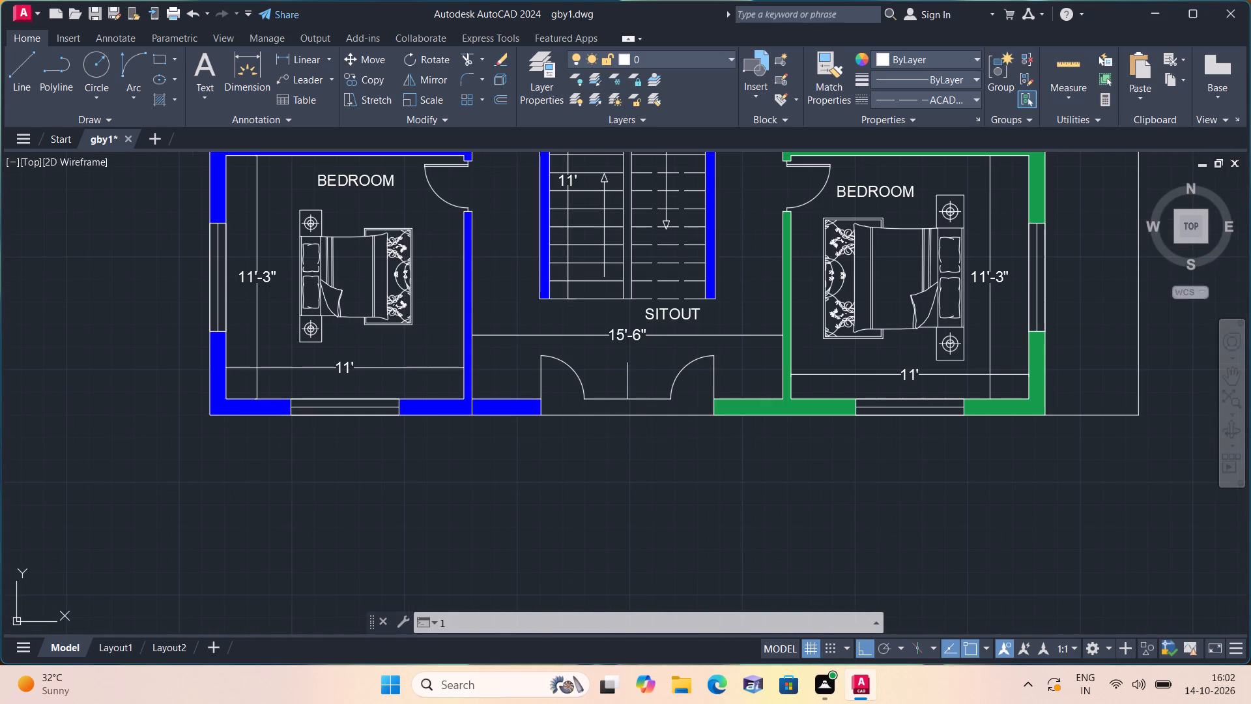
key(space)
click(921, 100)
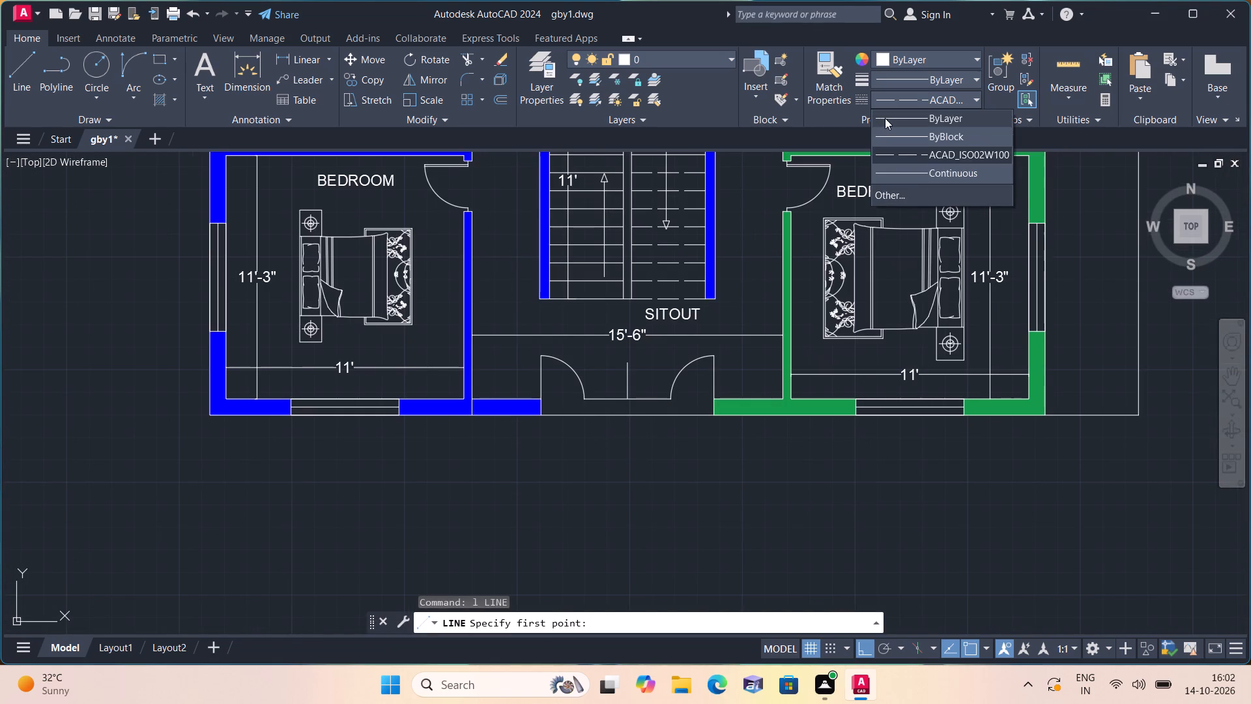
click(887, 121)
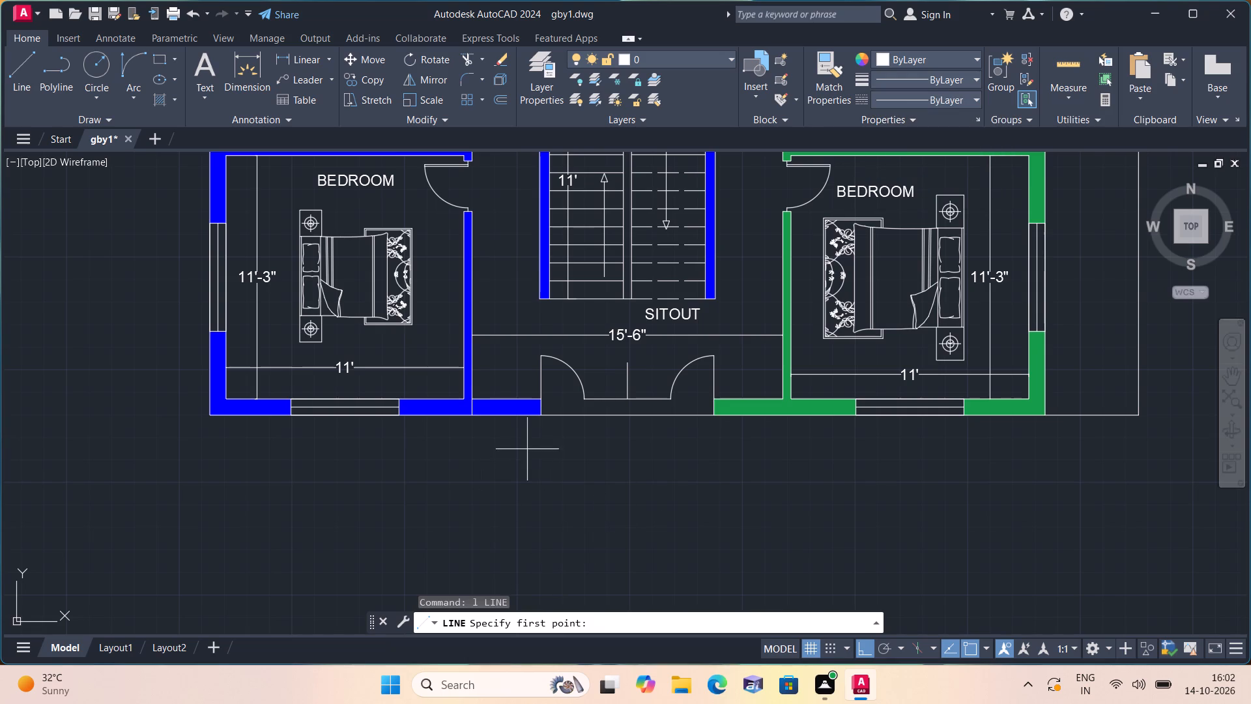
click(538, 418)
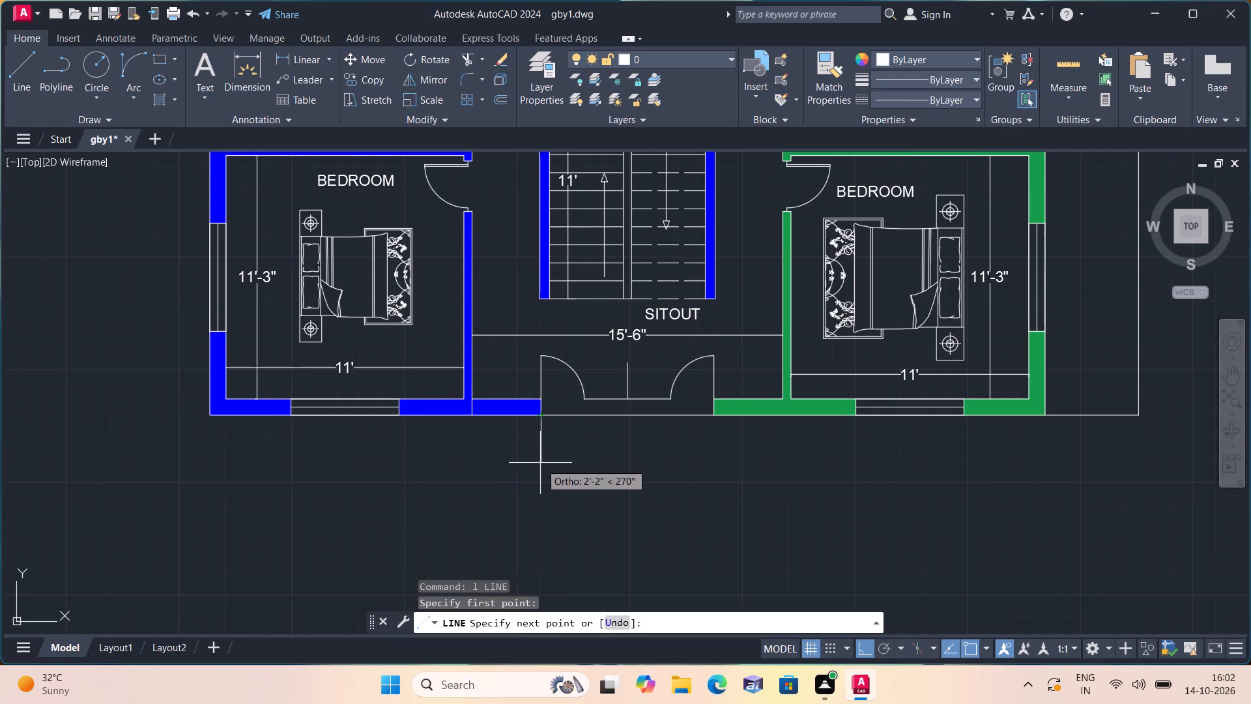
text(10")
key(space)
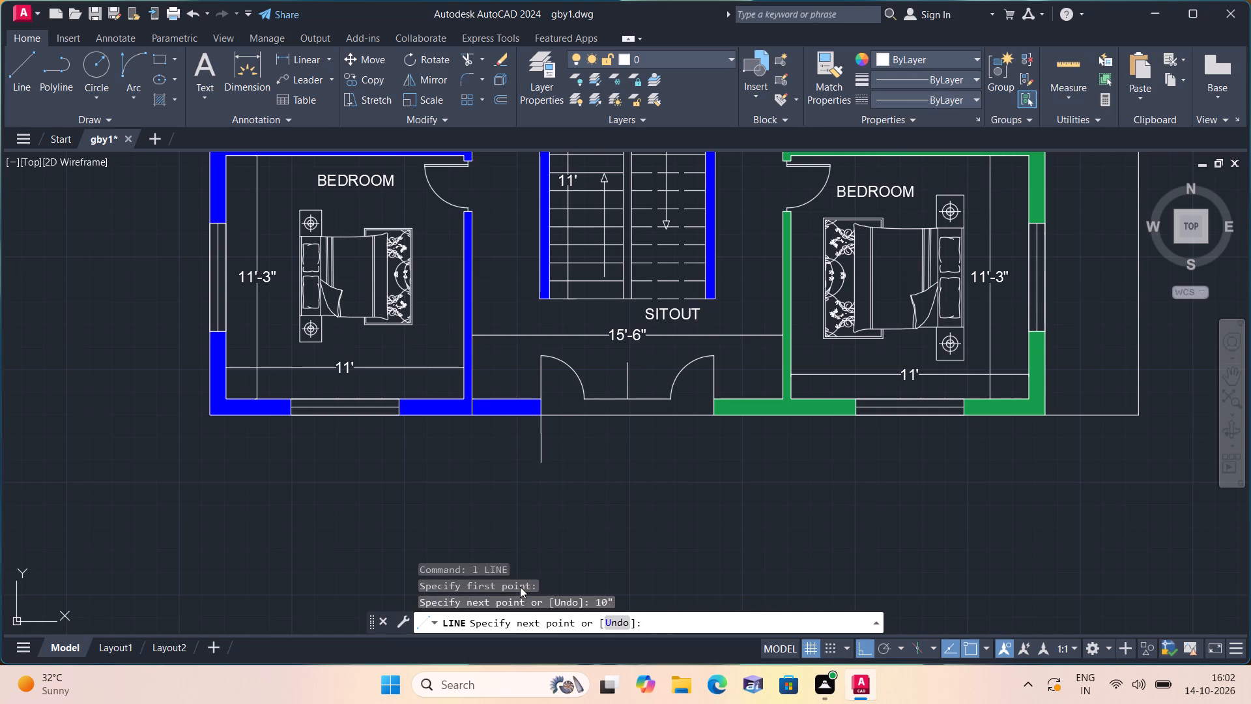
text(10")
key(space)
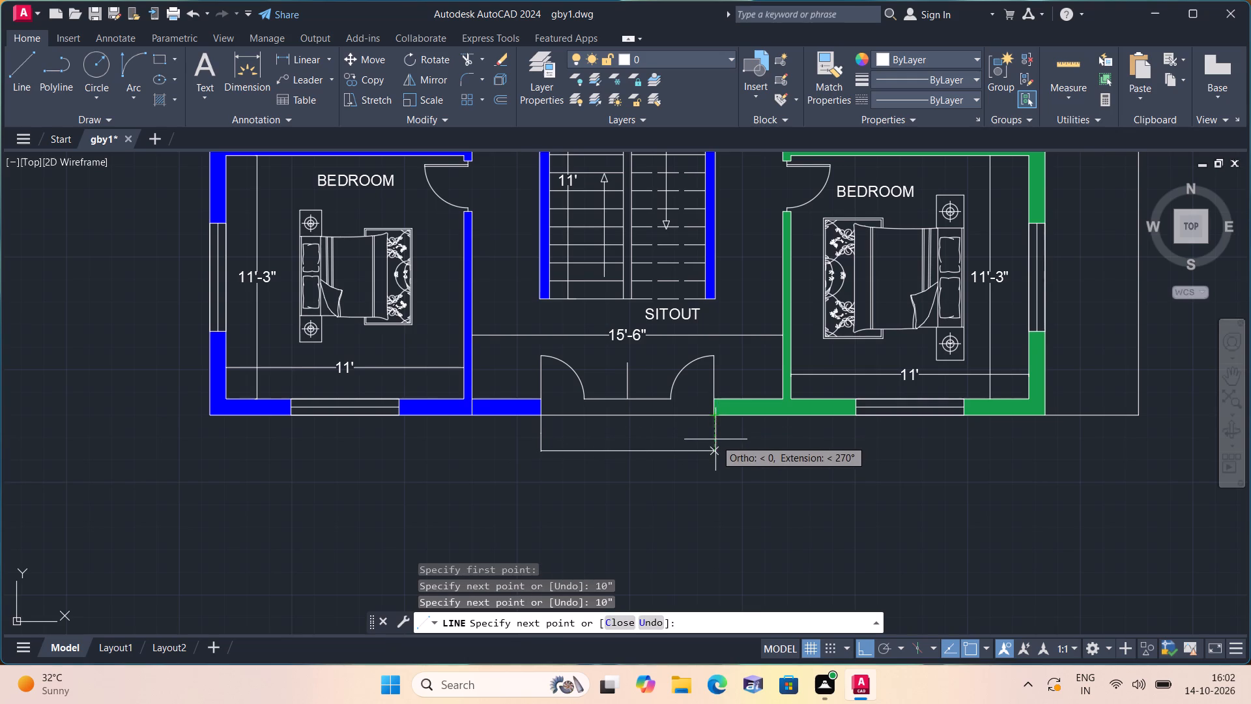
click(715, 450)
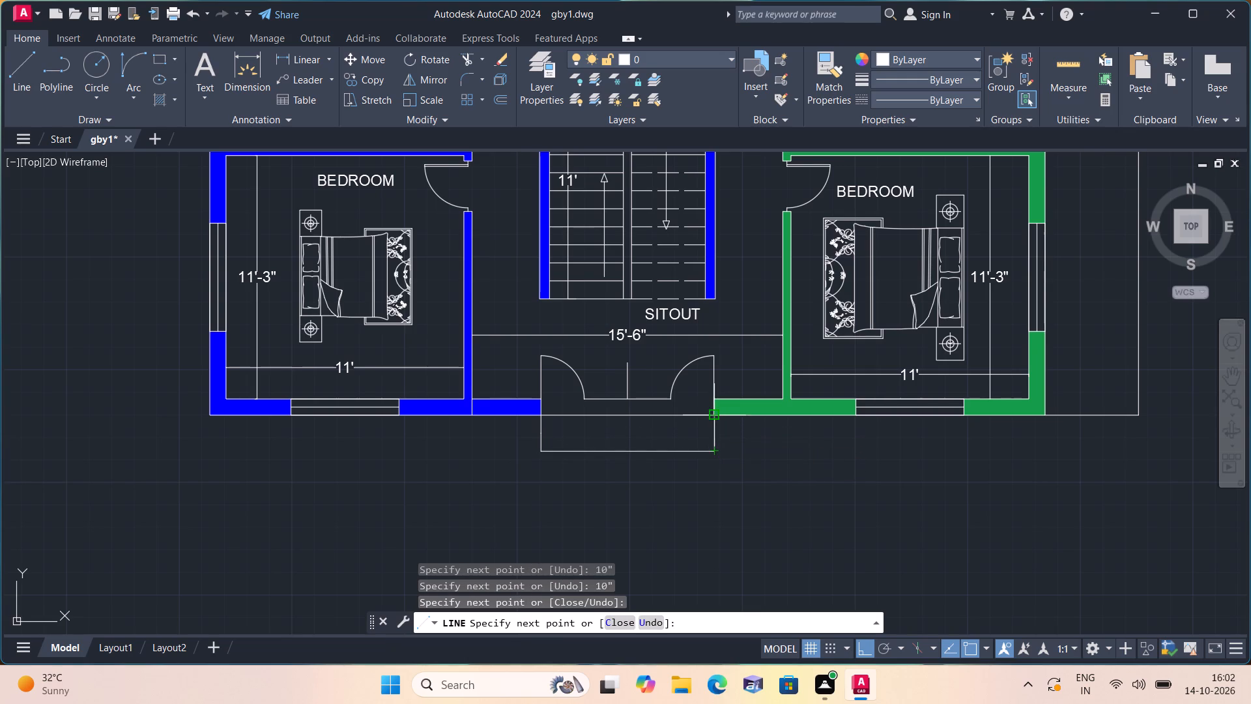
click(713, 417)
key(space)
Draw a horizontal line between the midpoints of the entrance outline's two sides to divide it into two steps.
key(space)
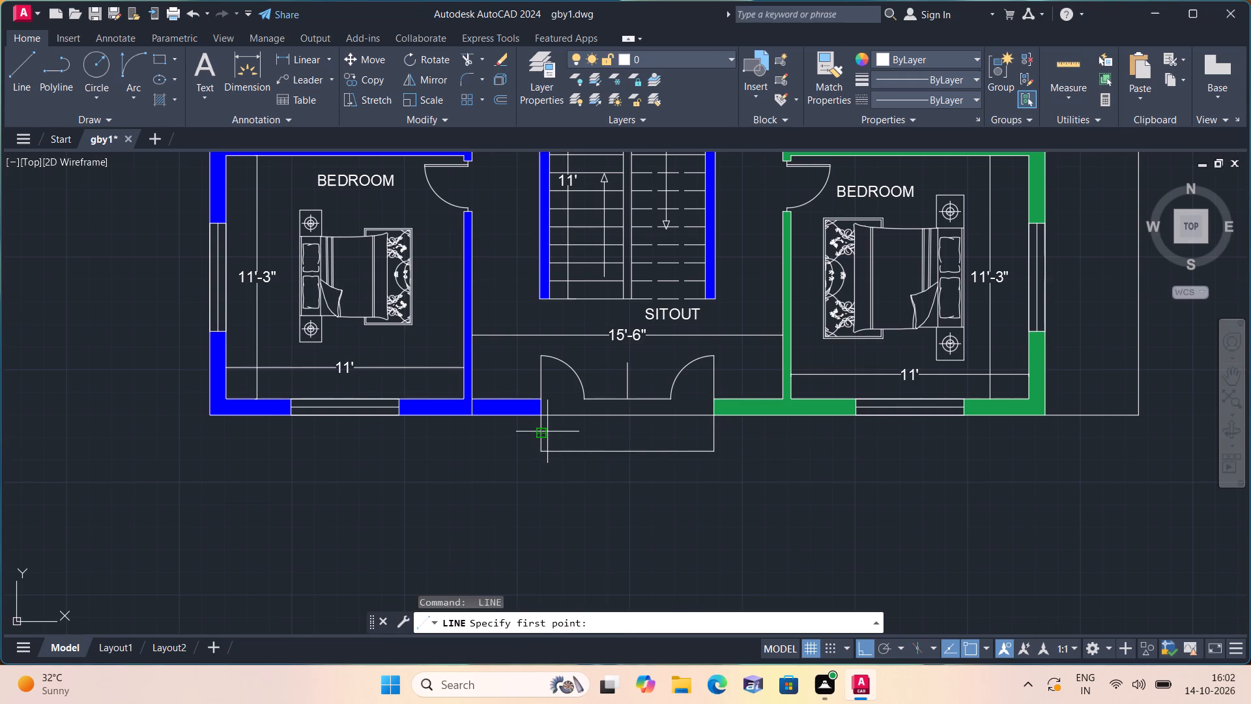
click(547, 432)
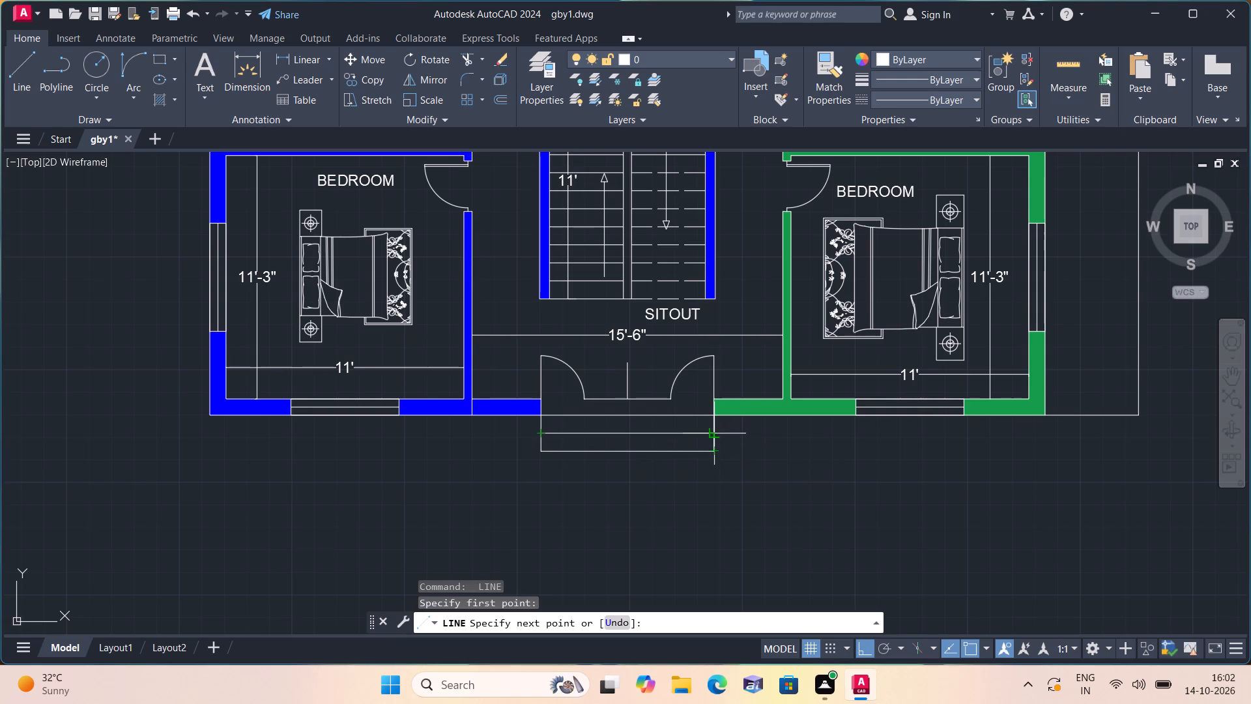
click(713, 431)
key(space)
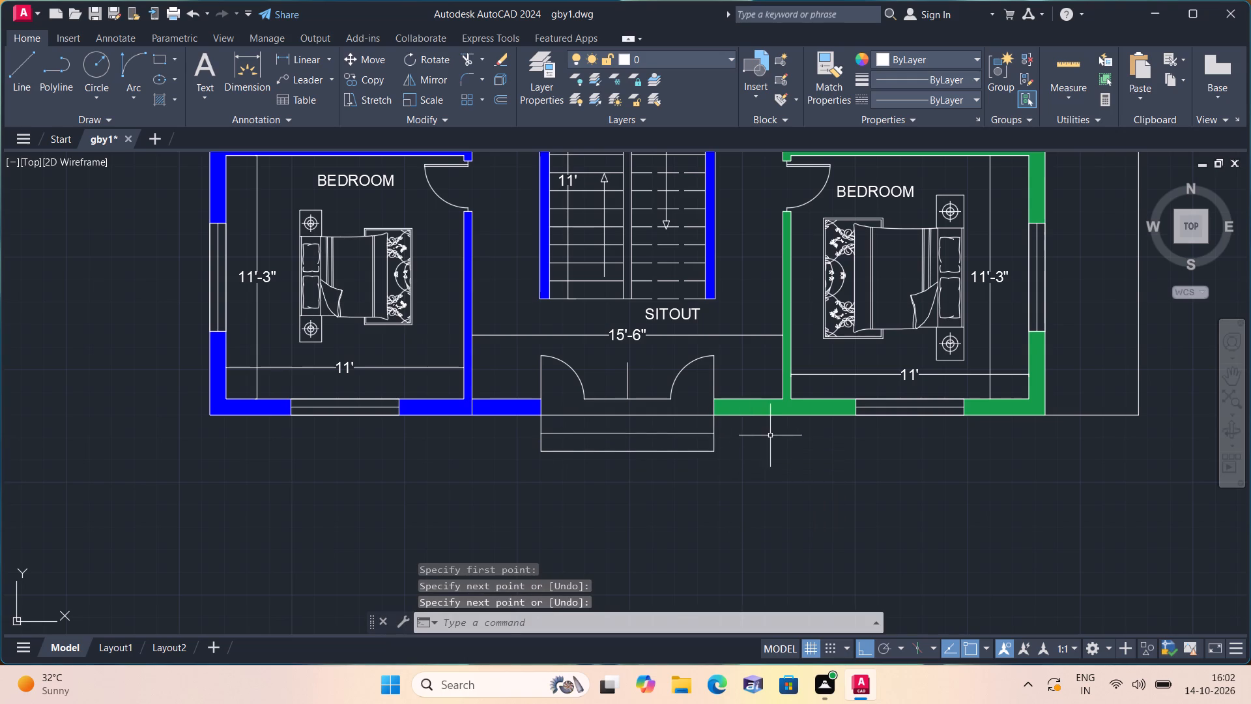
Trim away the door threshold segments and the short central vertical line between the two SITOUT door swing arcs.
text(trim)
key(space)
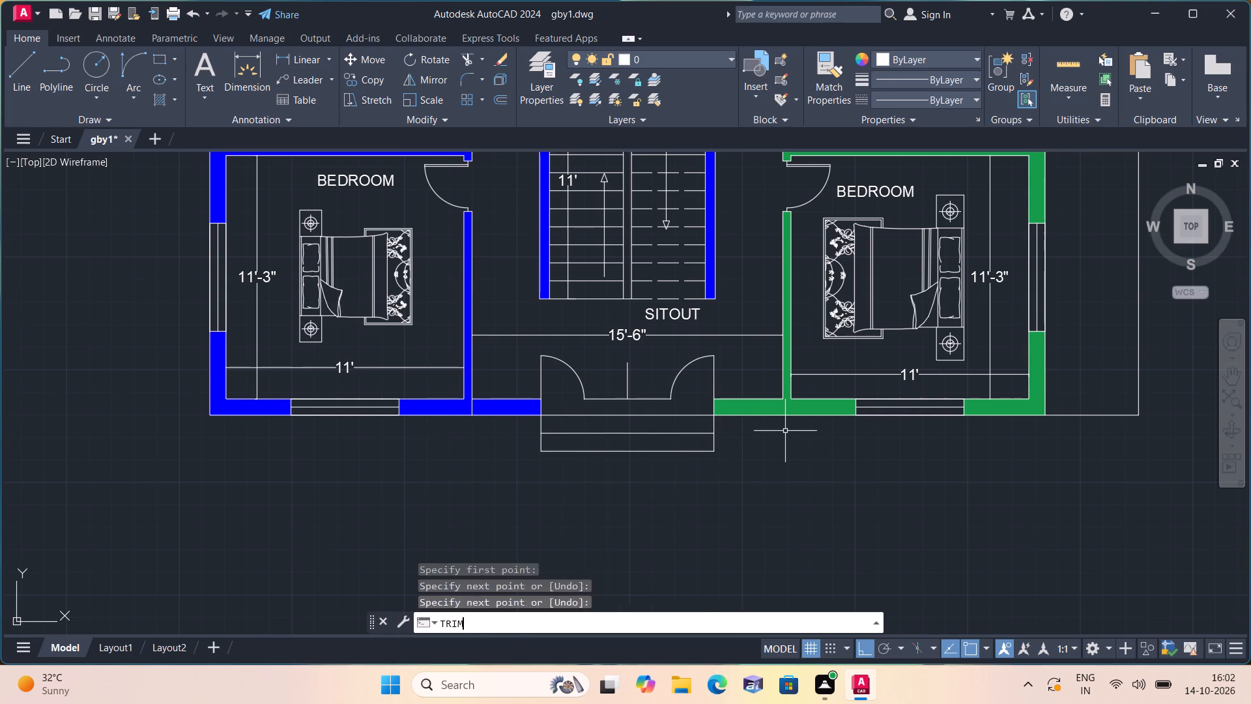
scroll(672, 422, up, 1)
click(651, 397)
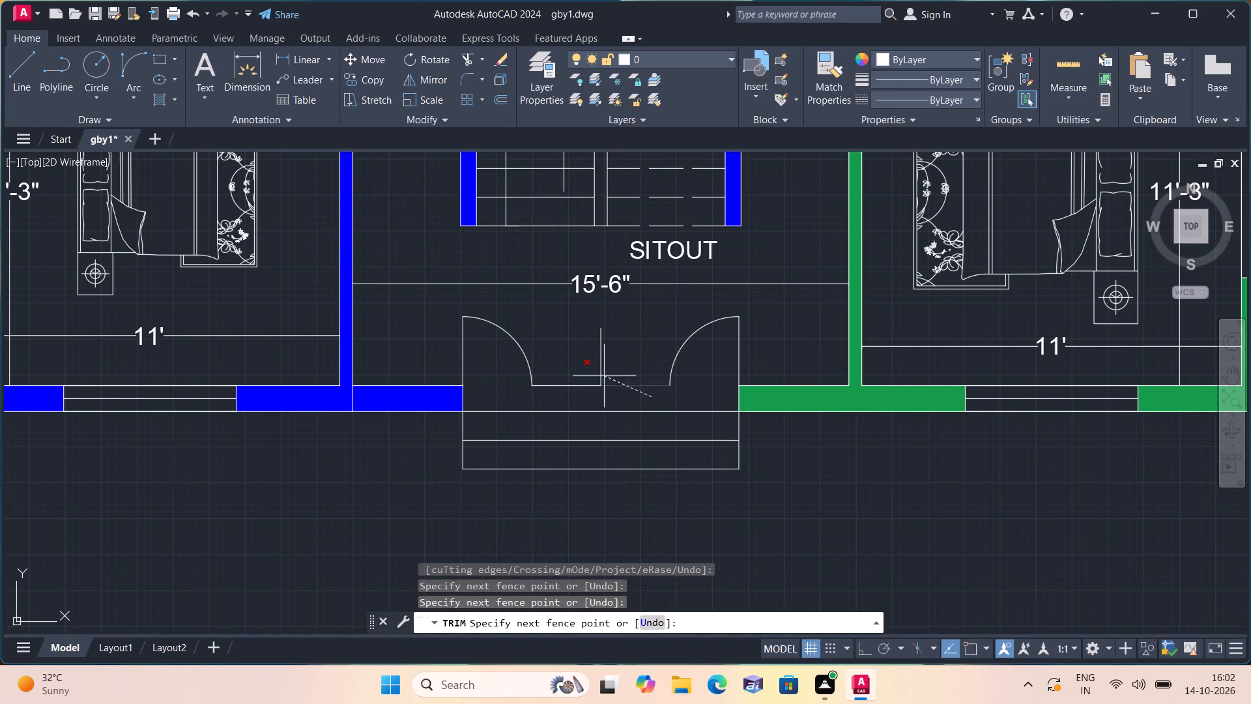
click(561, 384)
click(577, 374)
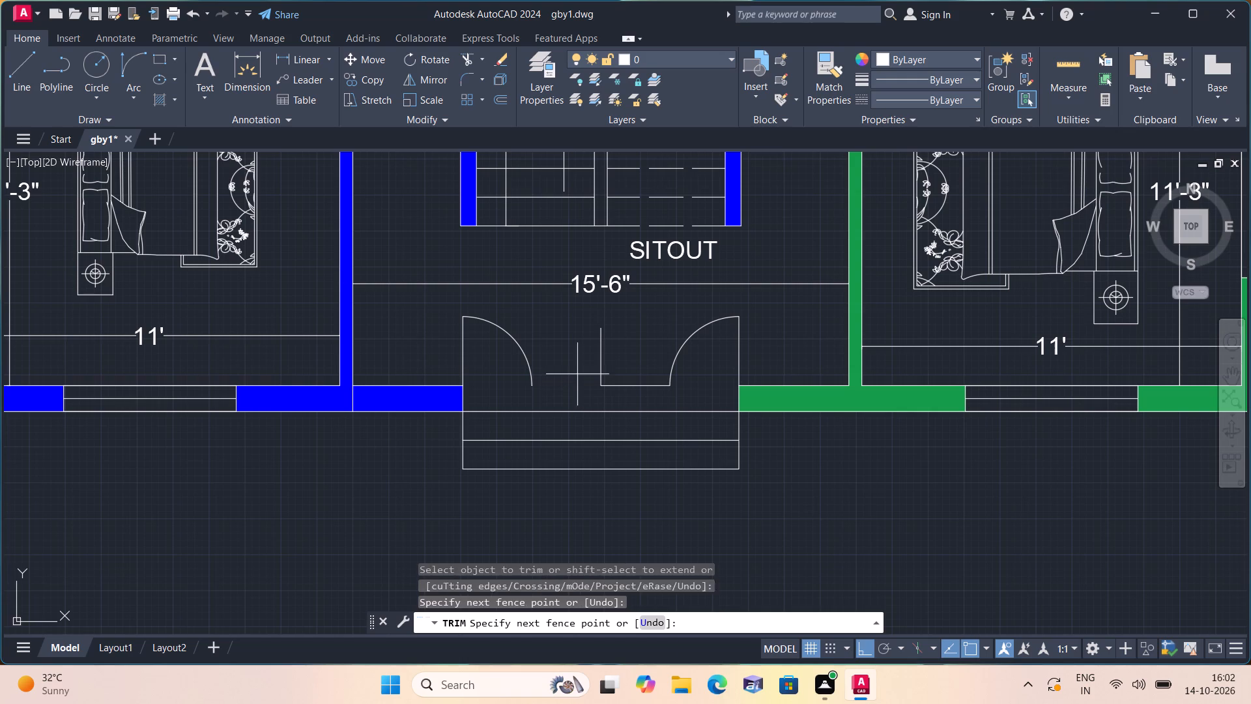
click(626, 386)
key(space)
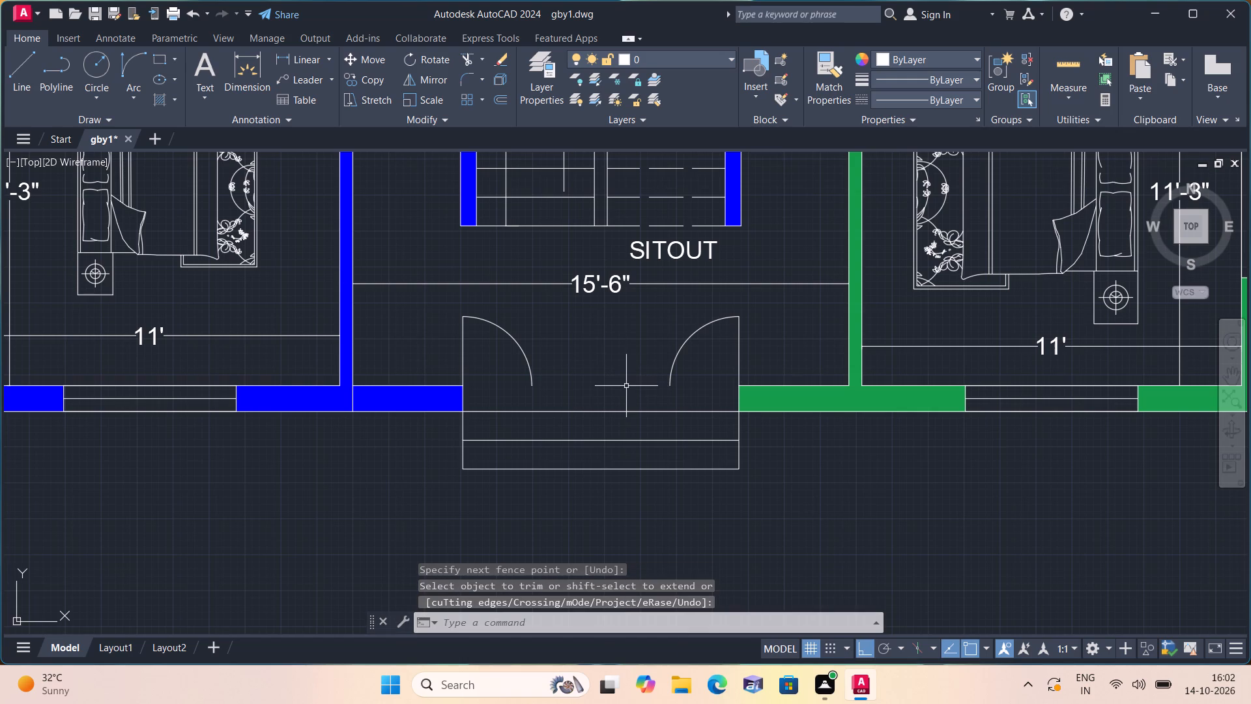
Draw a short vertical line north from the midpoint of the outer wall line across the SITOUT door opening.
text(l)
key(space)
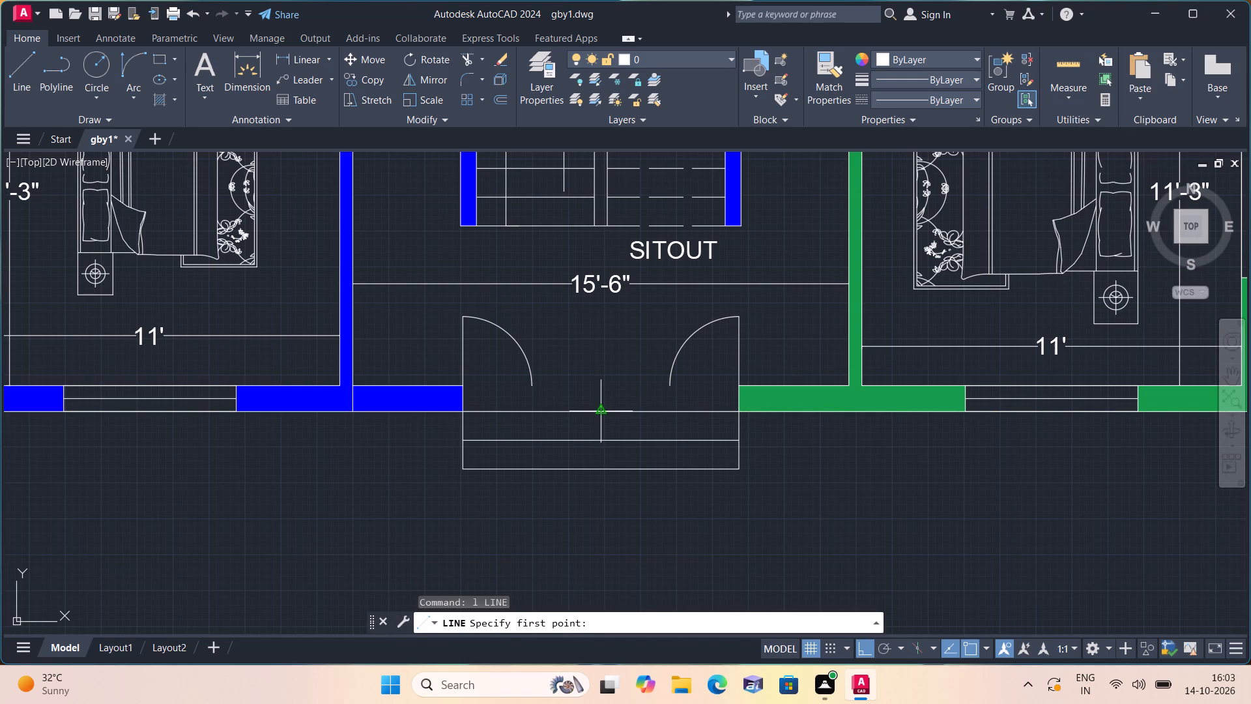
click(600, 414)
click(600, 347)
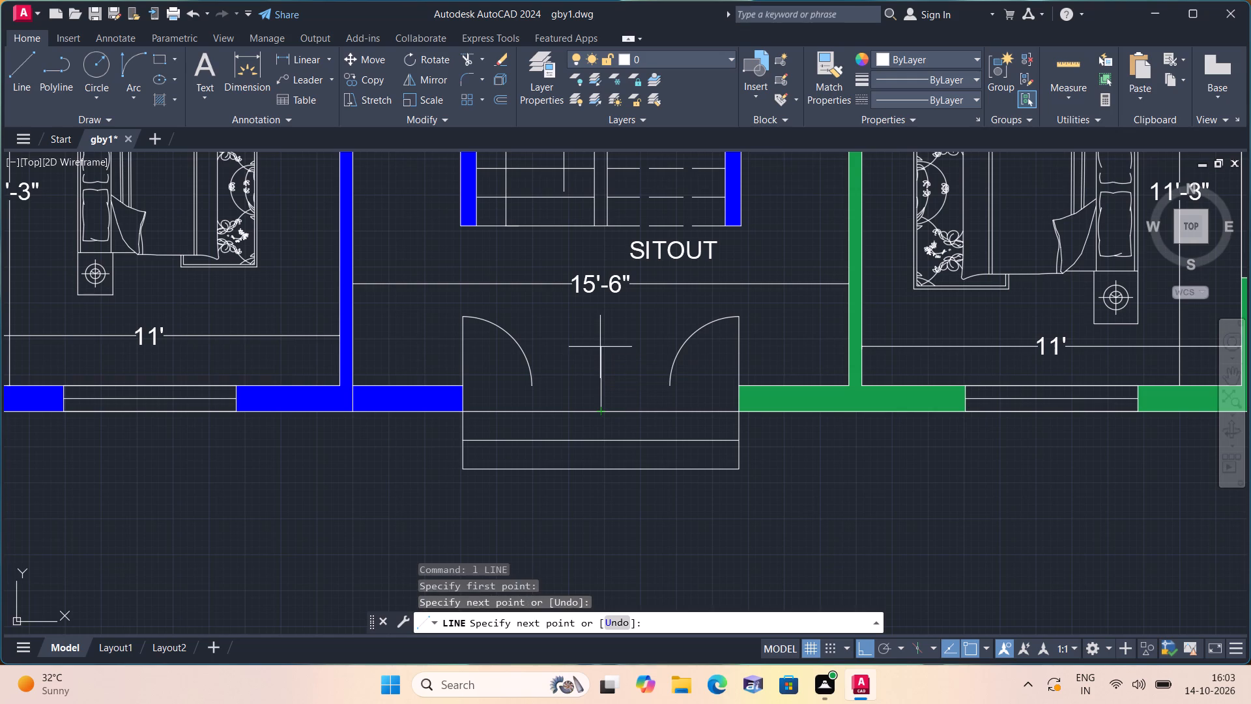
key(space)
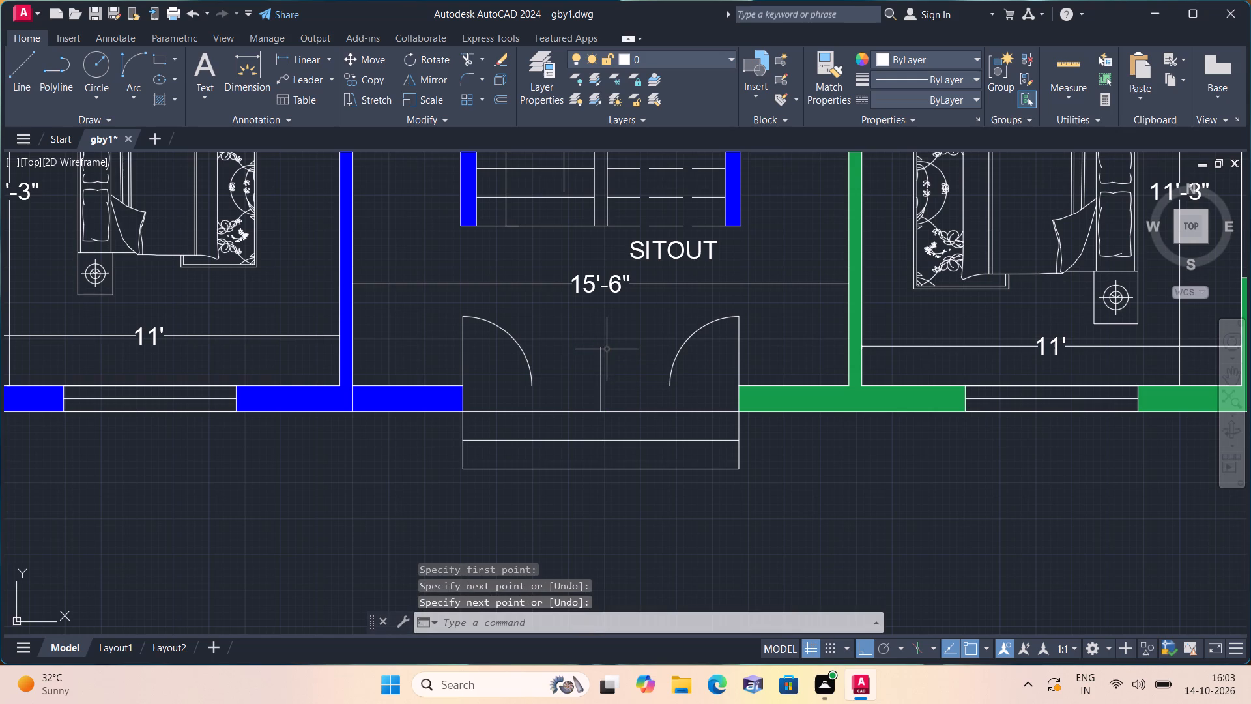
Offset the central vertical line 1" to both its east and west sides.
text(od)
key(BackSpace)
text(ff)
key(space)
text(1")
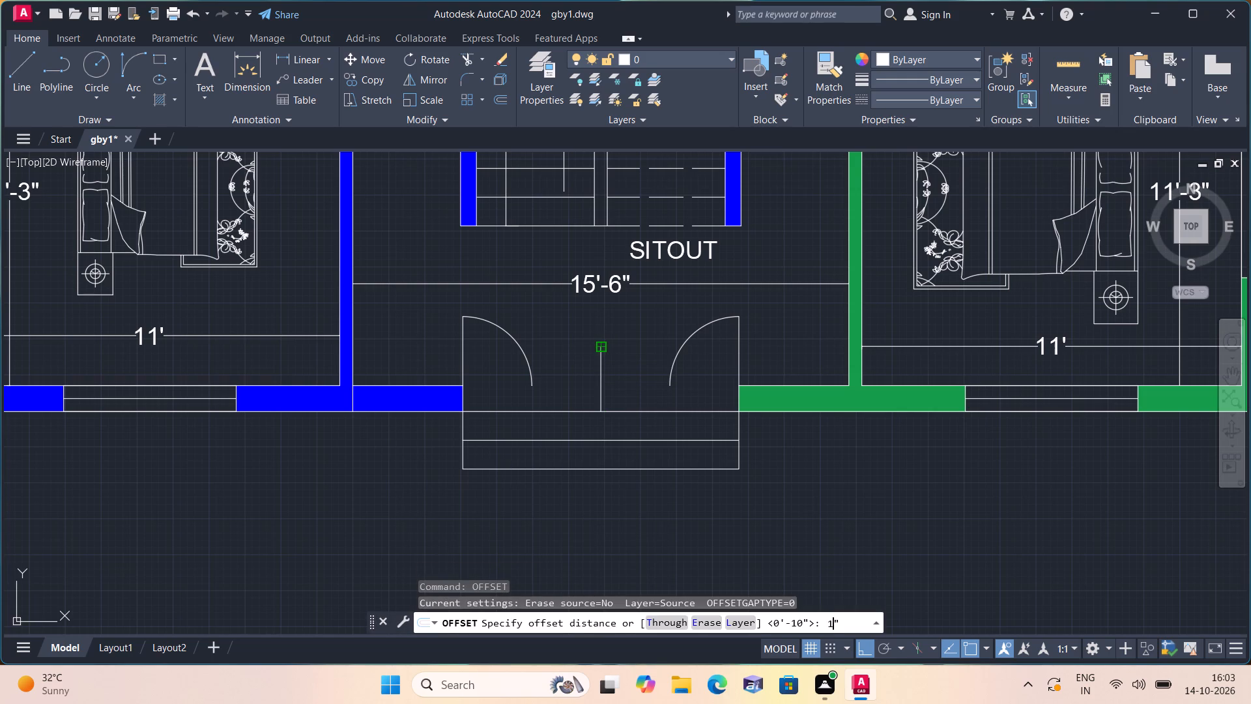
key(space)
scroll(607, 350, up, 1)
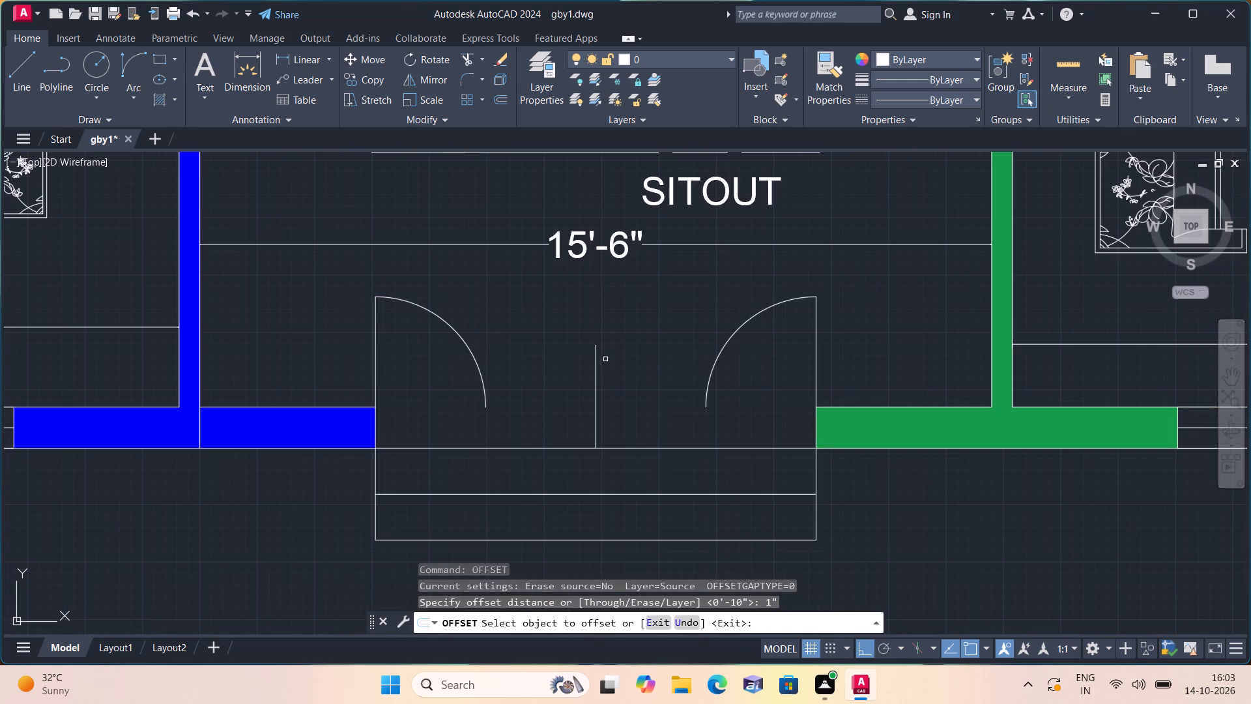
click(599, 358)
click(596, 355)
click(596, 355)
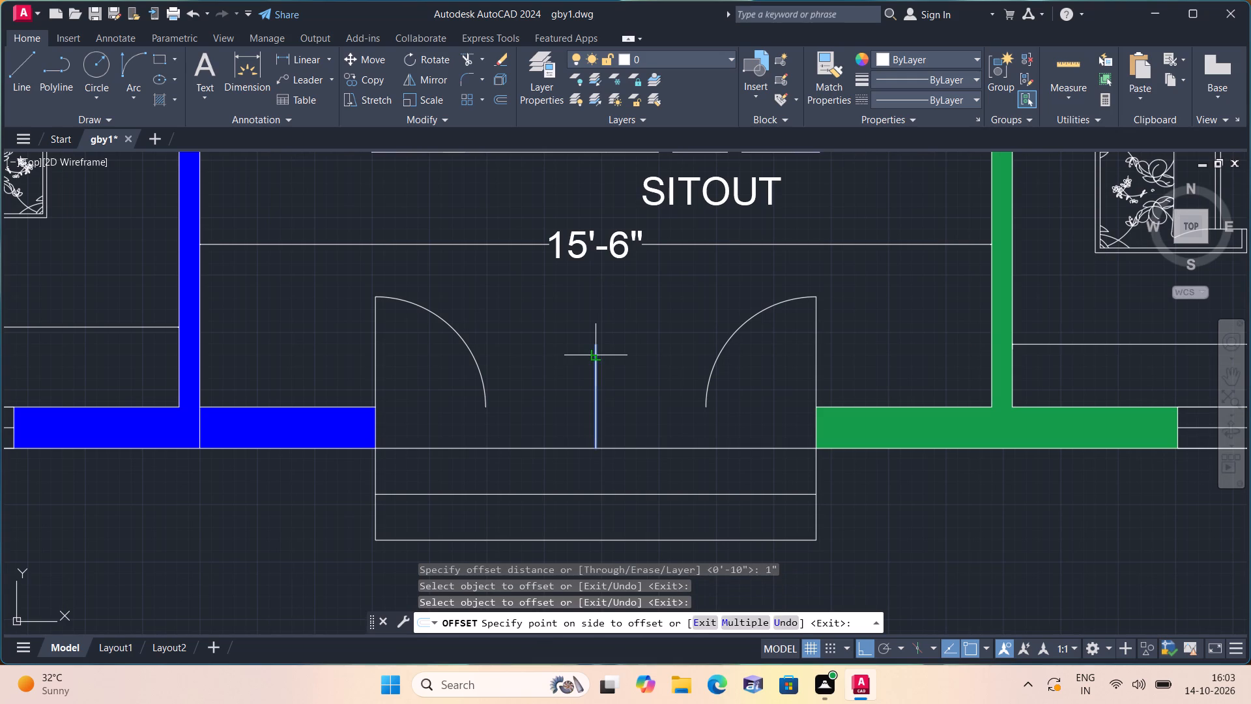
click(631, 357)
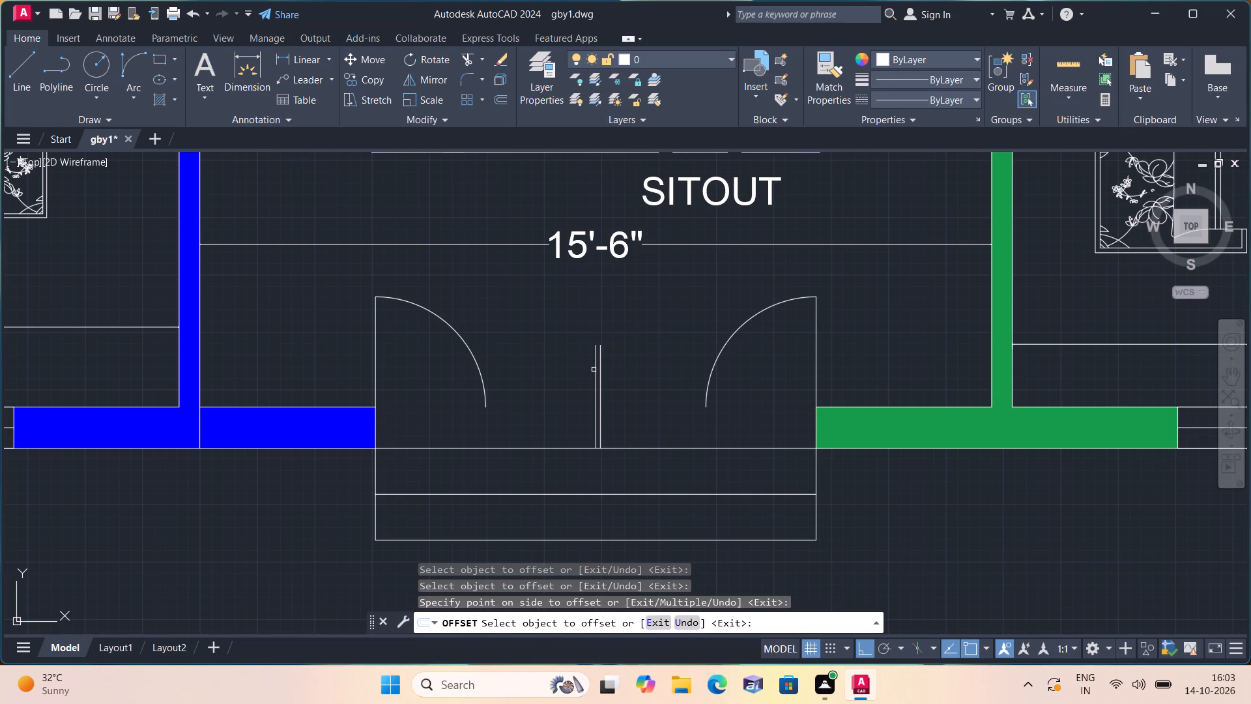
click(594, 370)
click(553, 368)
key(space)
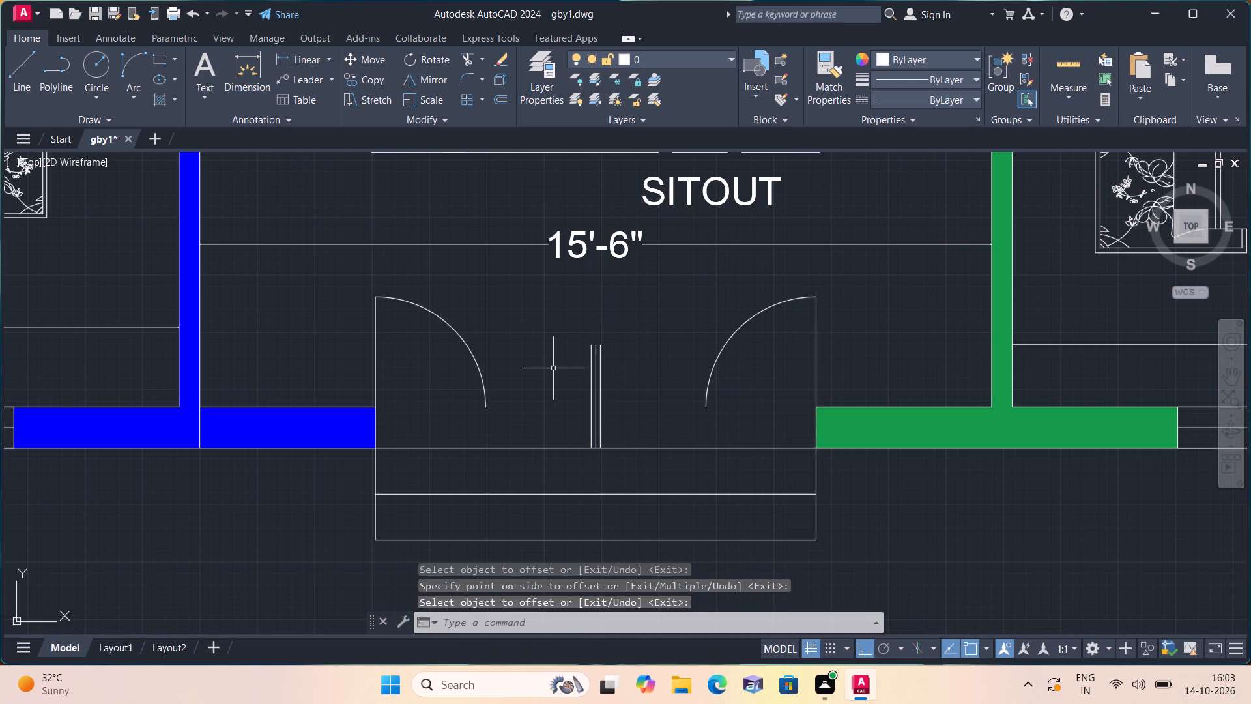
Draw a horizontal construction line joining the top ends of the two door swing arcs across the opening.
key(l)
key(space)
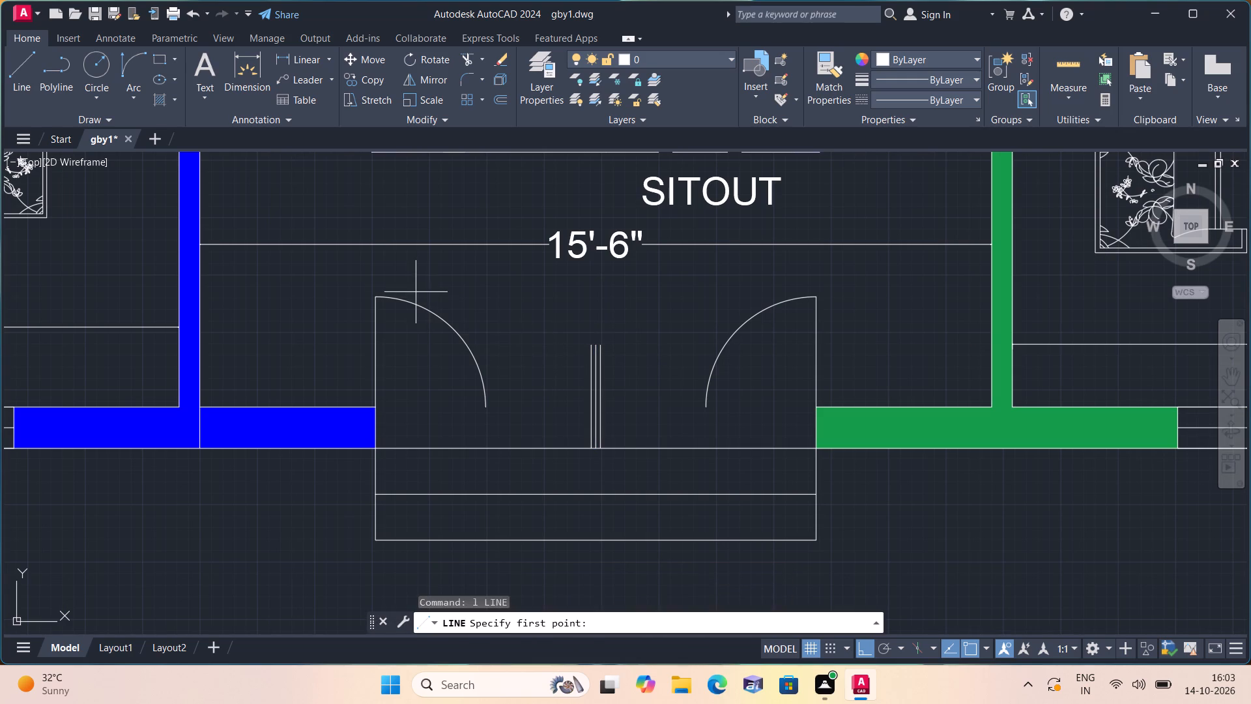
click(376, 295)
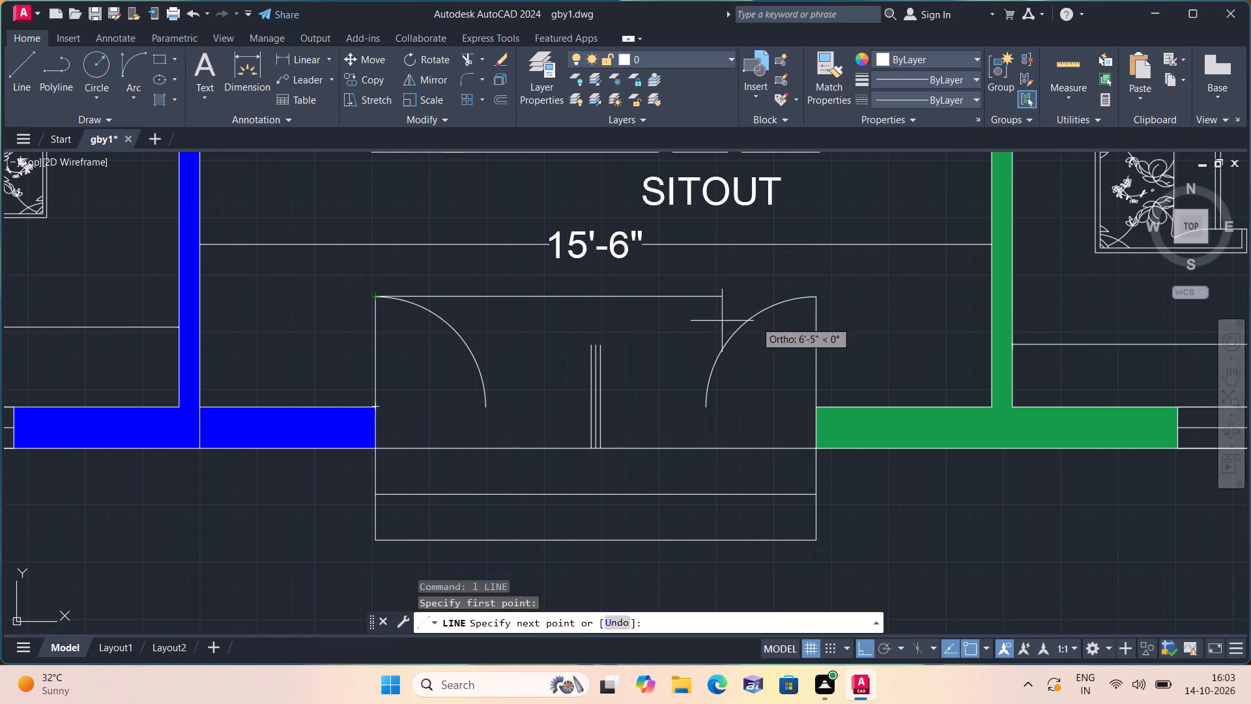
click(812, 299)
key(space)
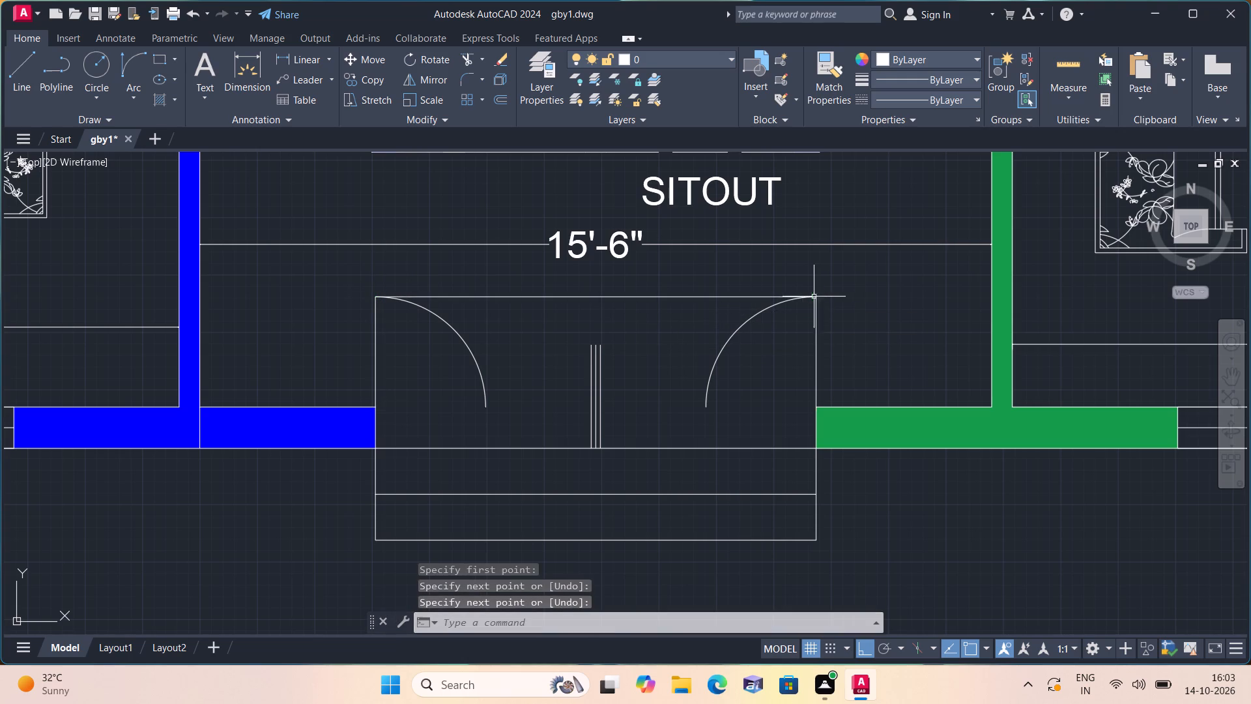
Extend the two offset vertical lines north to the horizontal construction line.
key(r)
key(BackSpace)
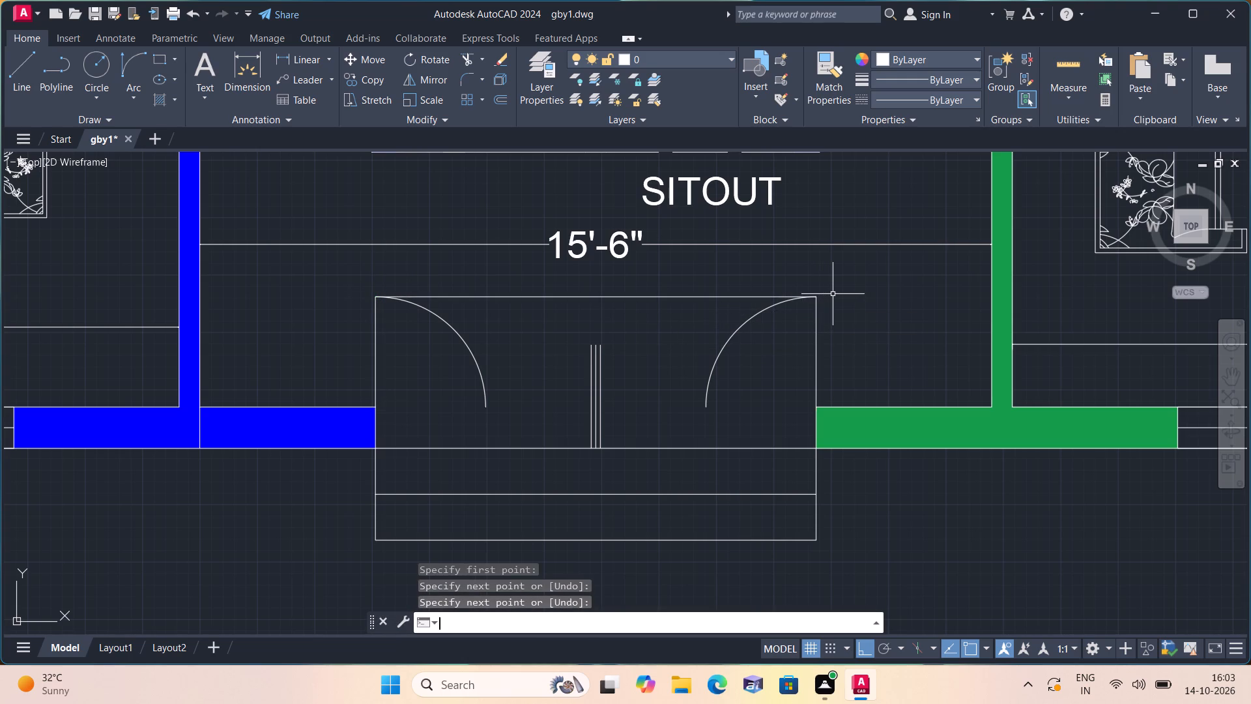
text(exte)
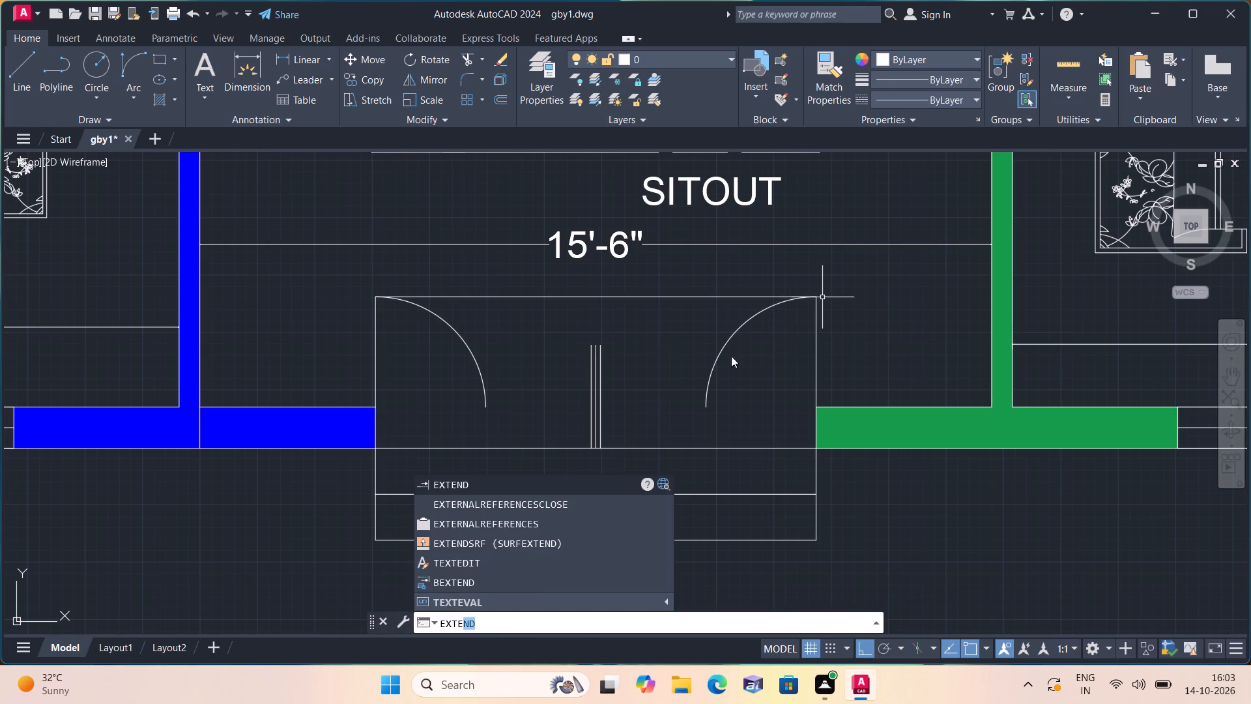
key(space)
scroll(639, 375, up, 1)
click(579, 331)
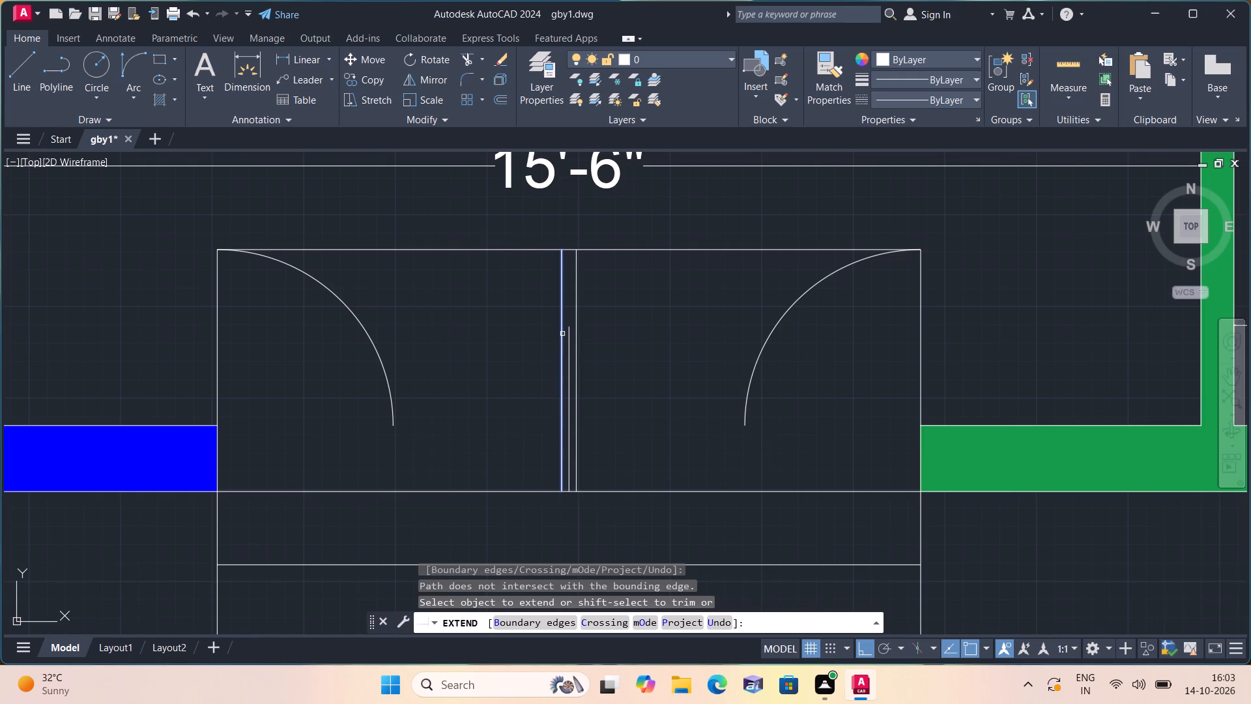
click(562, 334)
key(space)
Delete the original middle line between the two extended vertical lines, leaving a central post.
scroll(577, 345, up, 1)
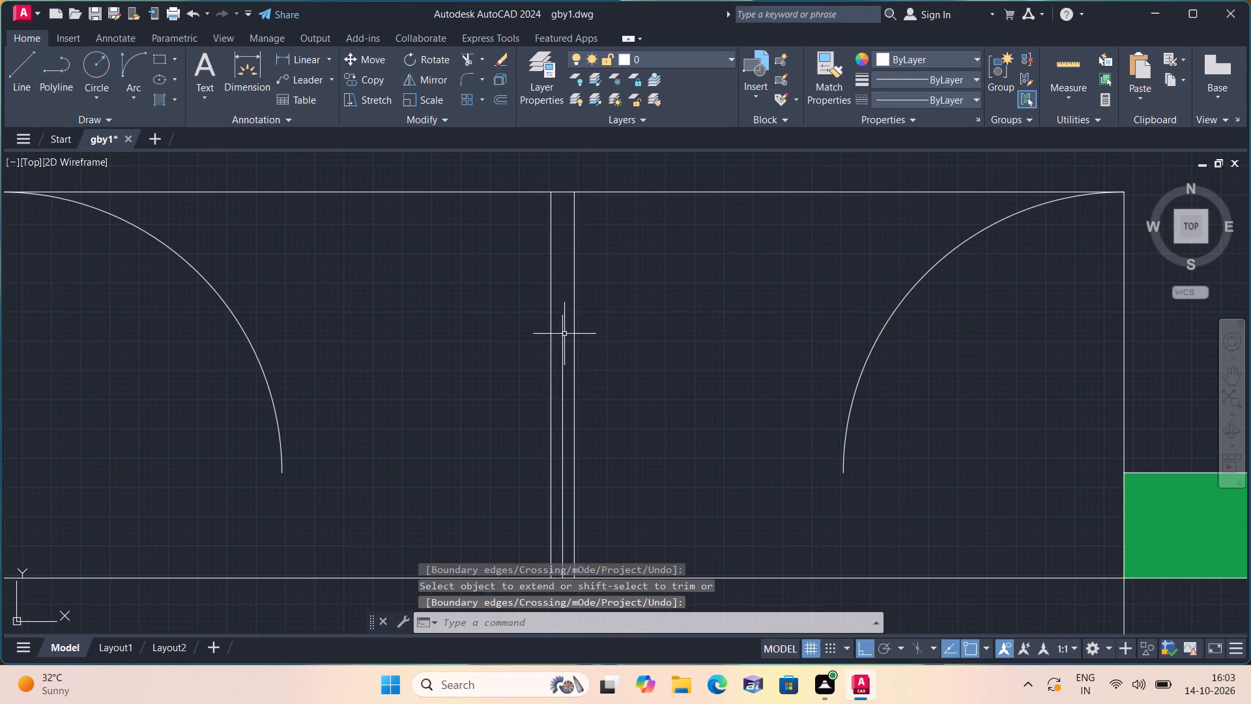
click(562, 330)
scroll(562, 330, down, 2)
key(Delete)
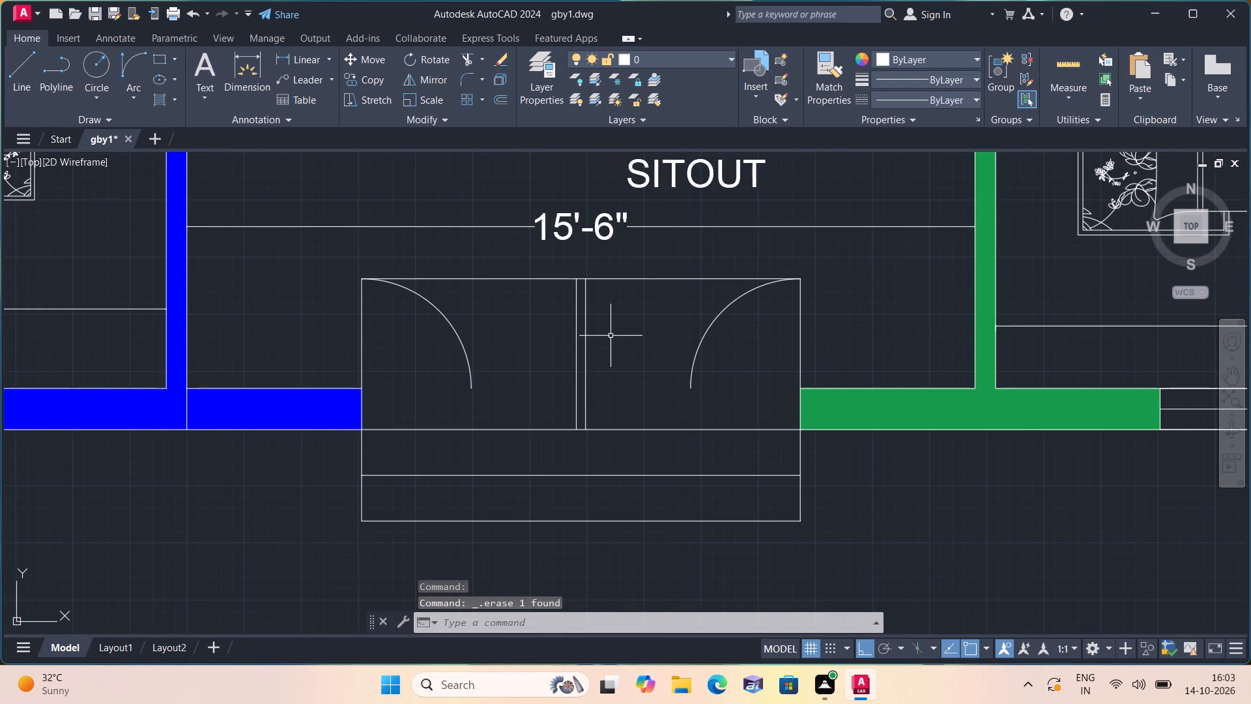
Draw start-end-direction arcs from both top corners of the central post to the lower ends of the adjacent door swing arcs.
click(131, 100)
click(190, 297)
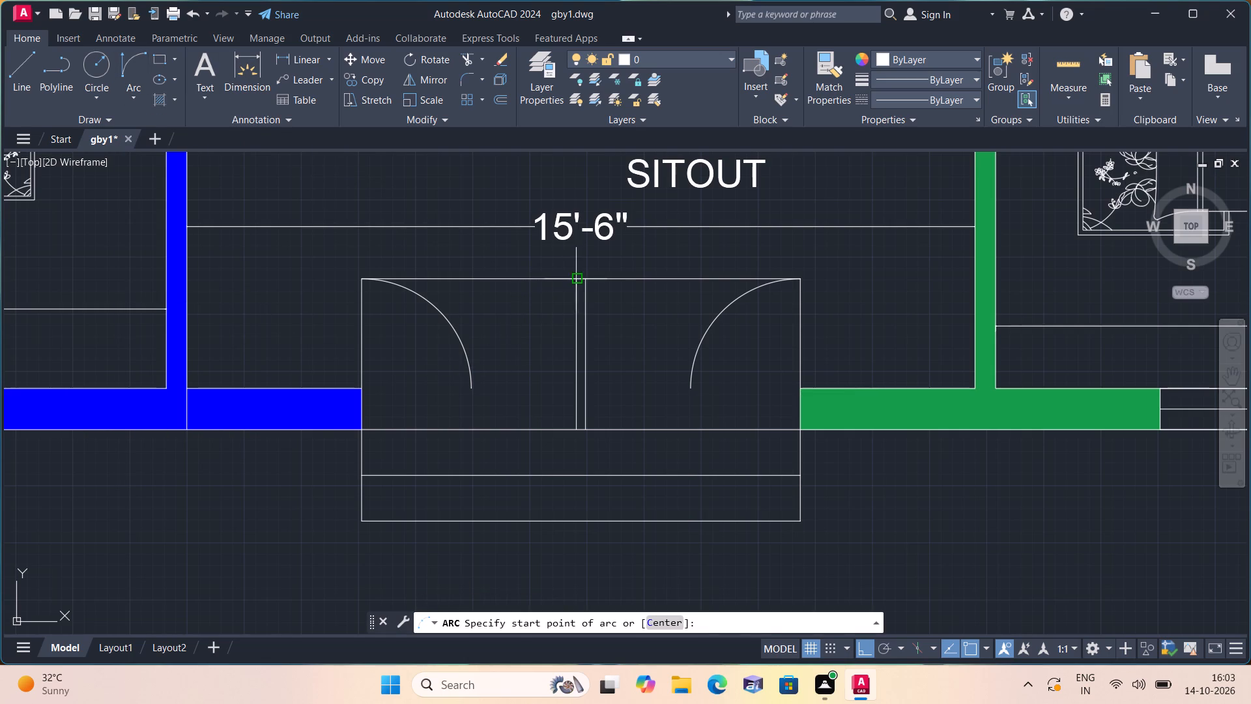
click(576, 279)
click(472, 385)
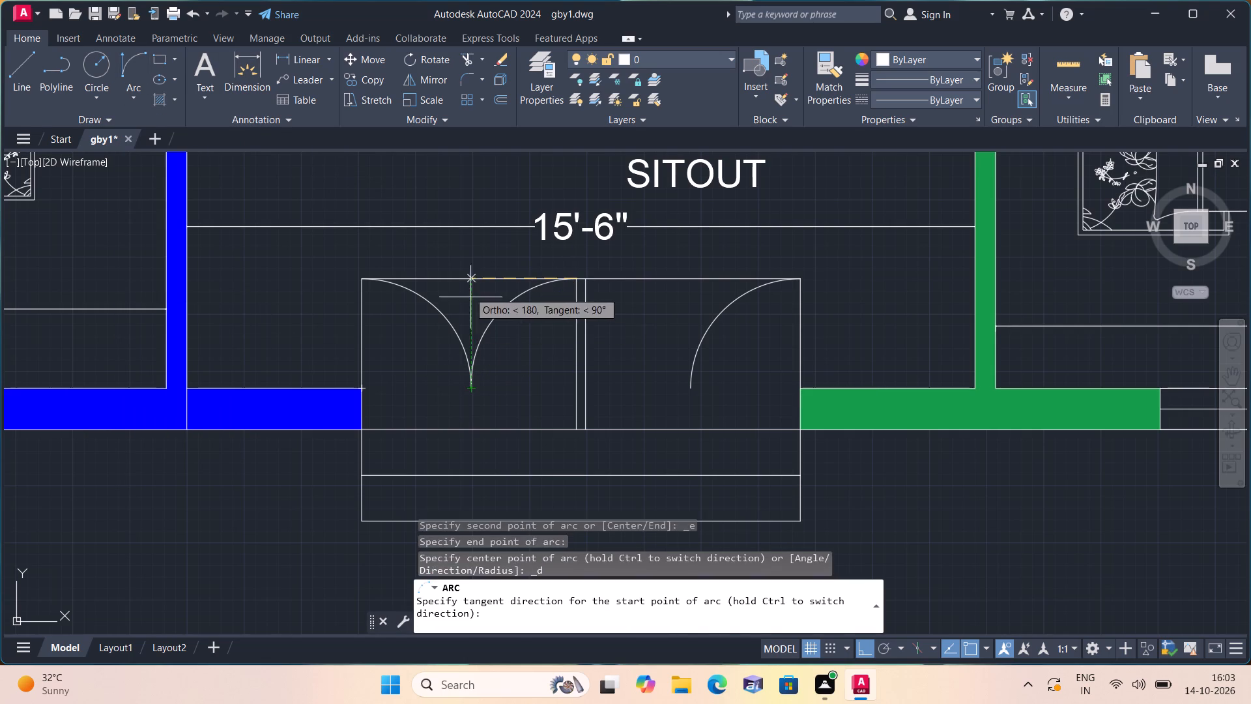
click(463, 282)
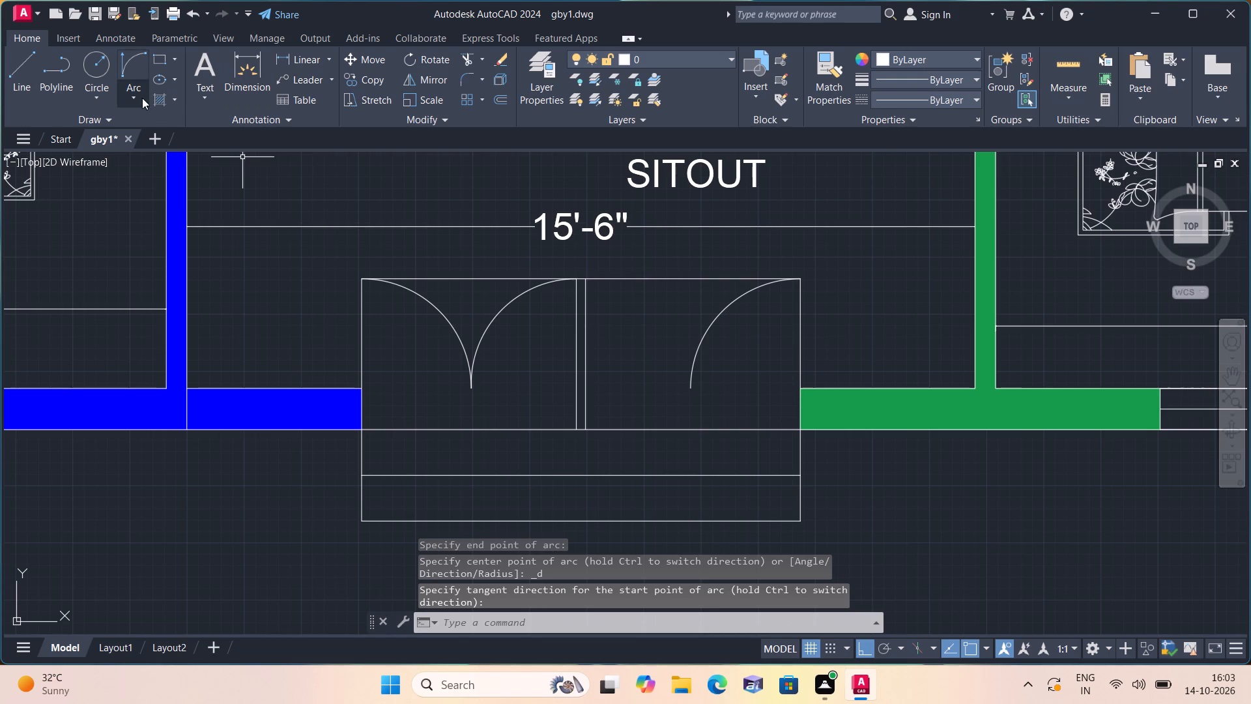
click(140, 101)
click(201, 297)
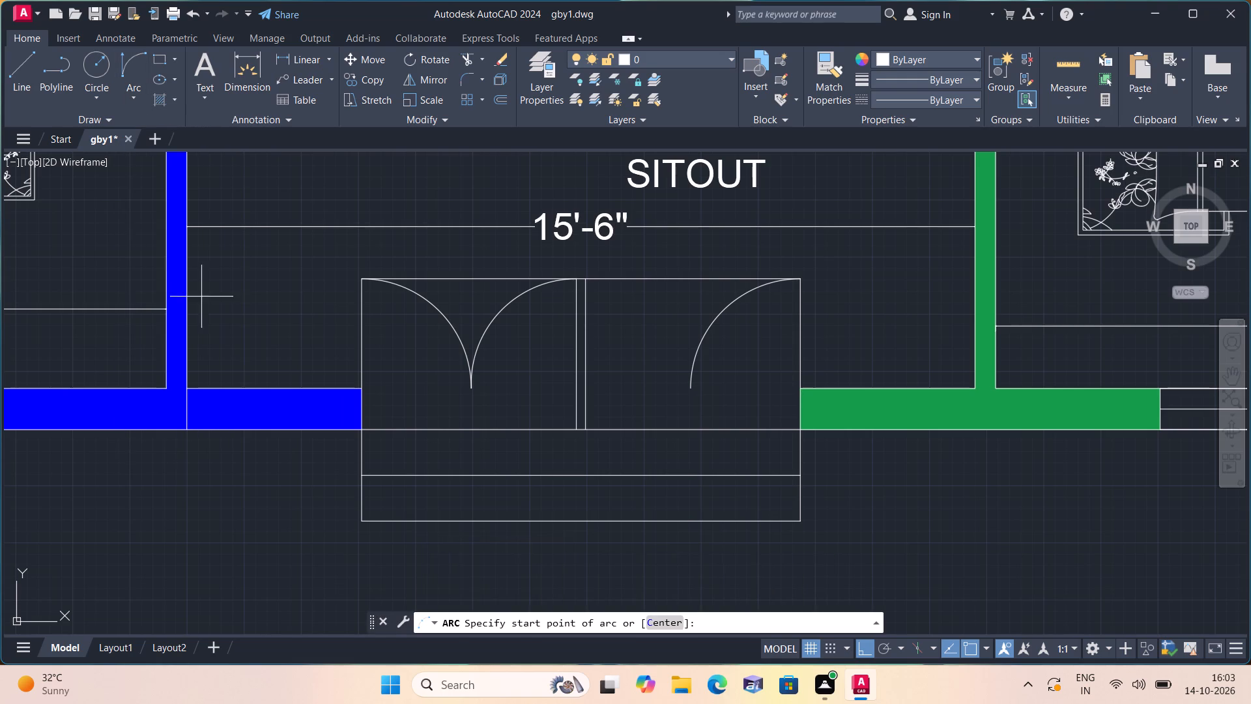
click(586, 281)
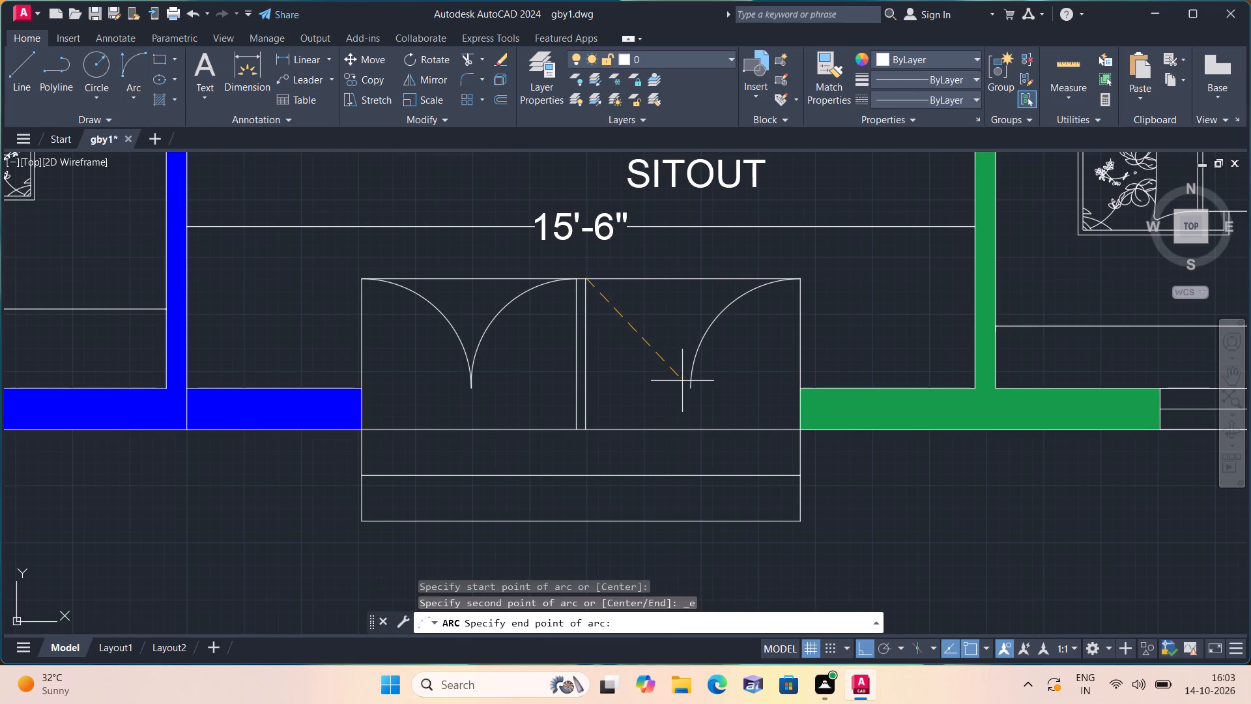
click(691, 388)
click(676, 302)
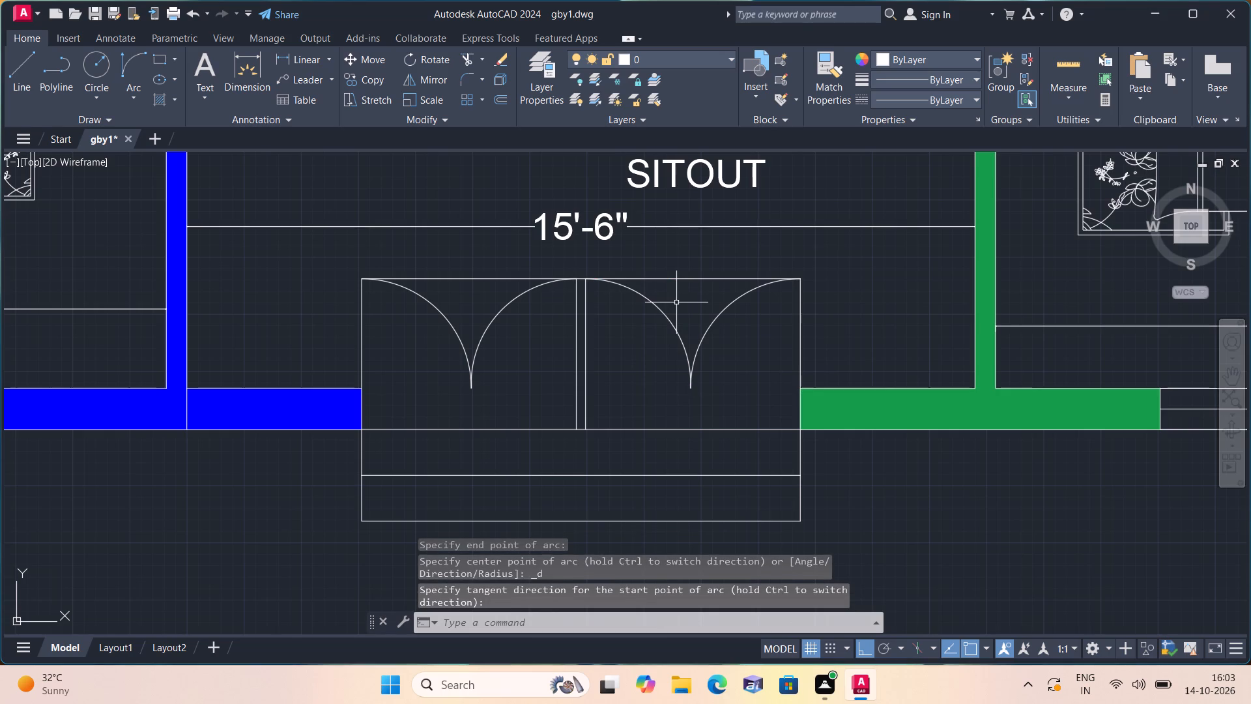
Delete the horizontal construction line across the tops of the door swings.
click(697, 299)
click(682, 253)
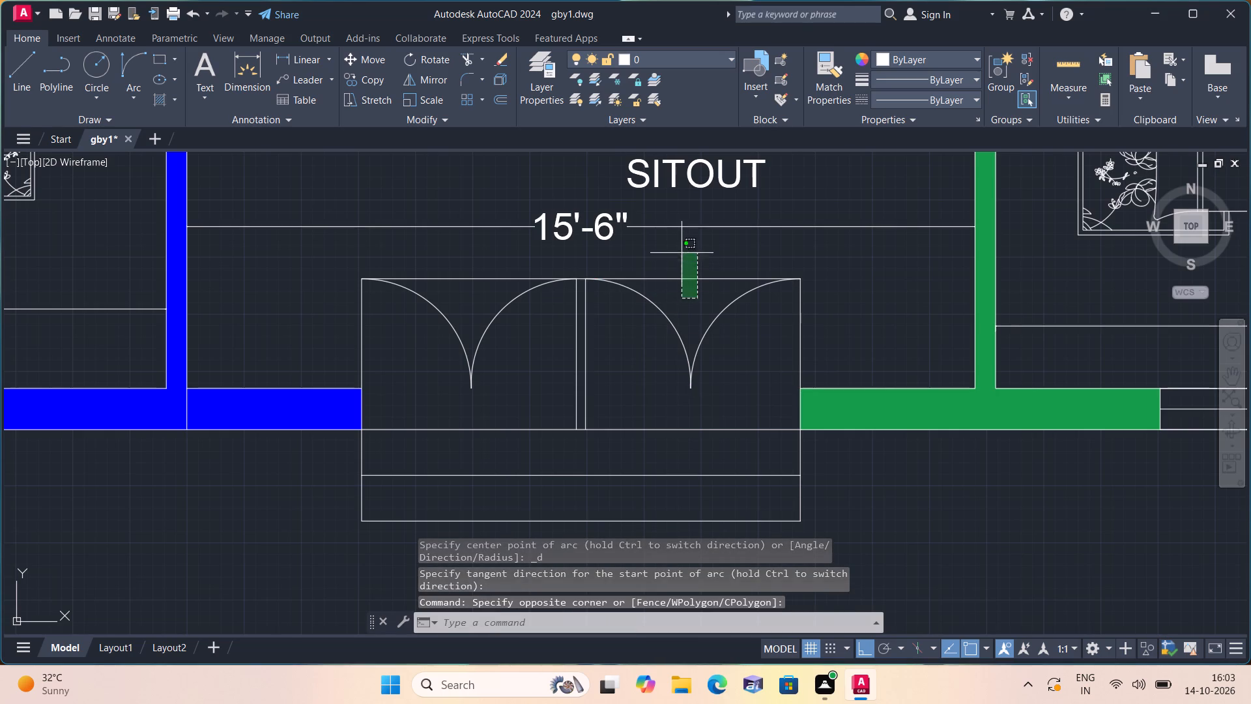
key(Delete)
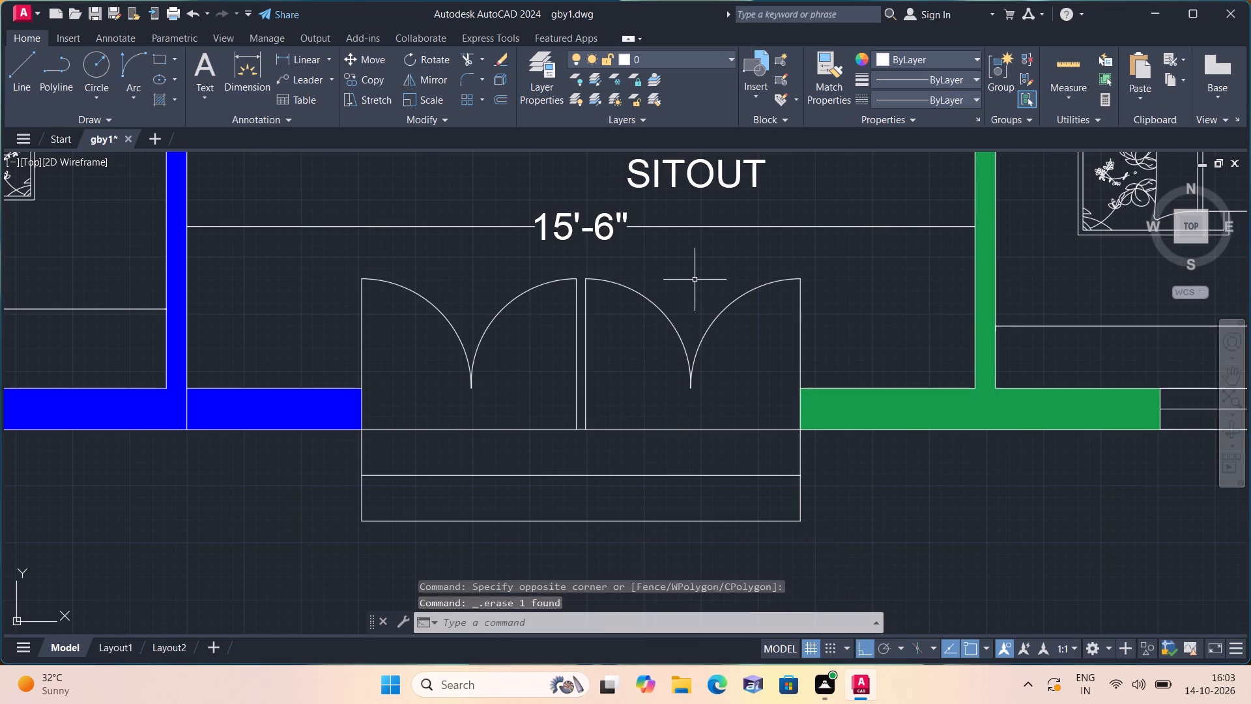
Look over the entrance doors and steps together with the surrounding bedrooms, staircase and SITOUT.
middle_drag(695, 315, 706, 259)
scroll(706, 259, down, 1)
scroll(706, 259, up, 1)
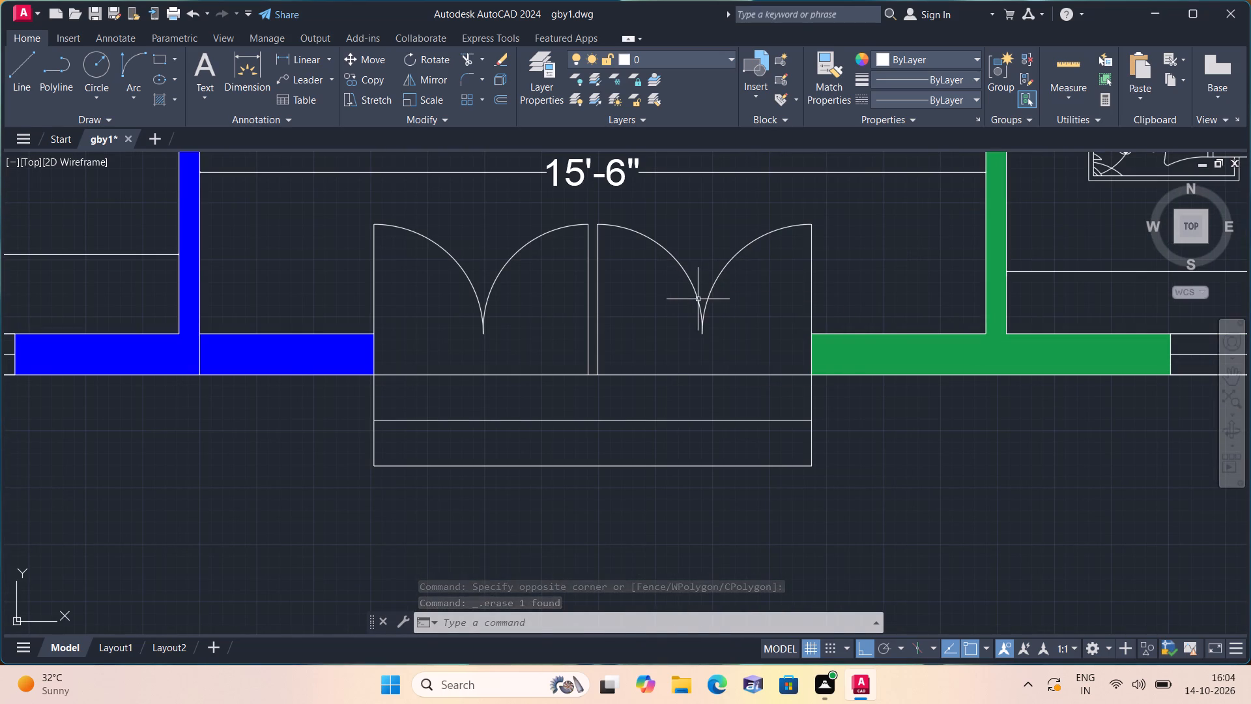
scroll(698, 308, down, 1)
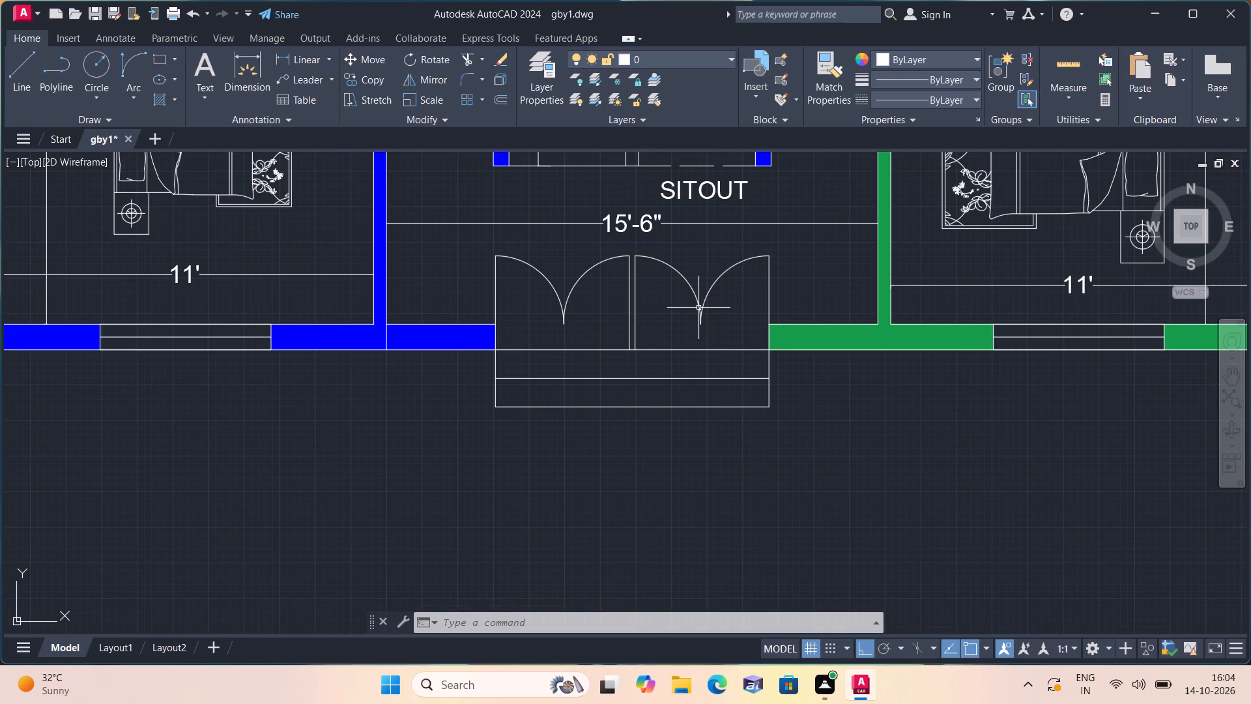
scroll(698, 308, down, 1)
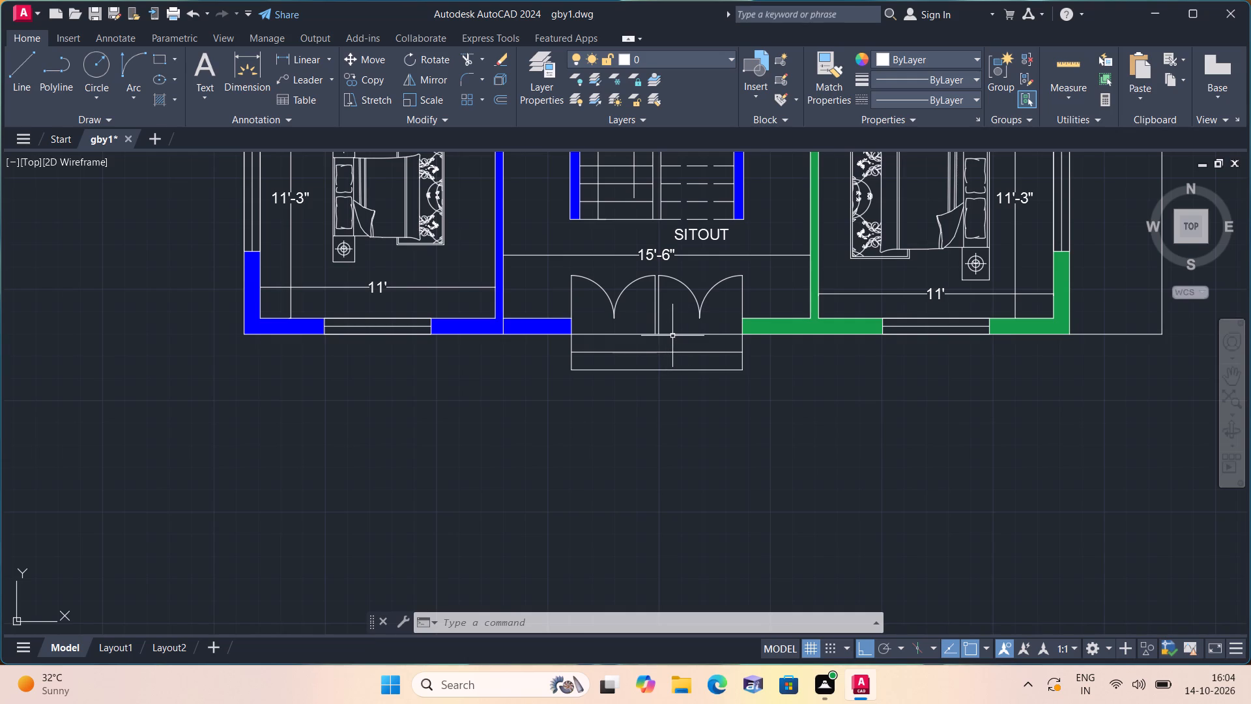
scroll(672, 336, up, 1)
scroll(722, 345, down, 2)
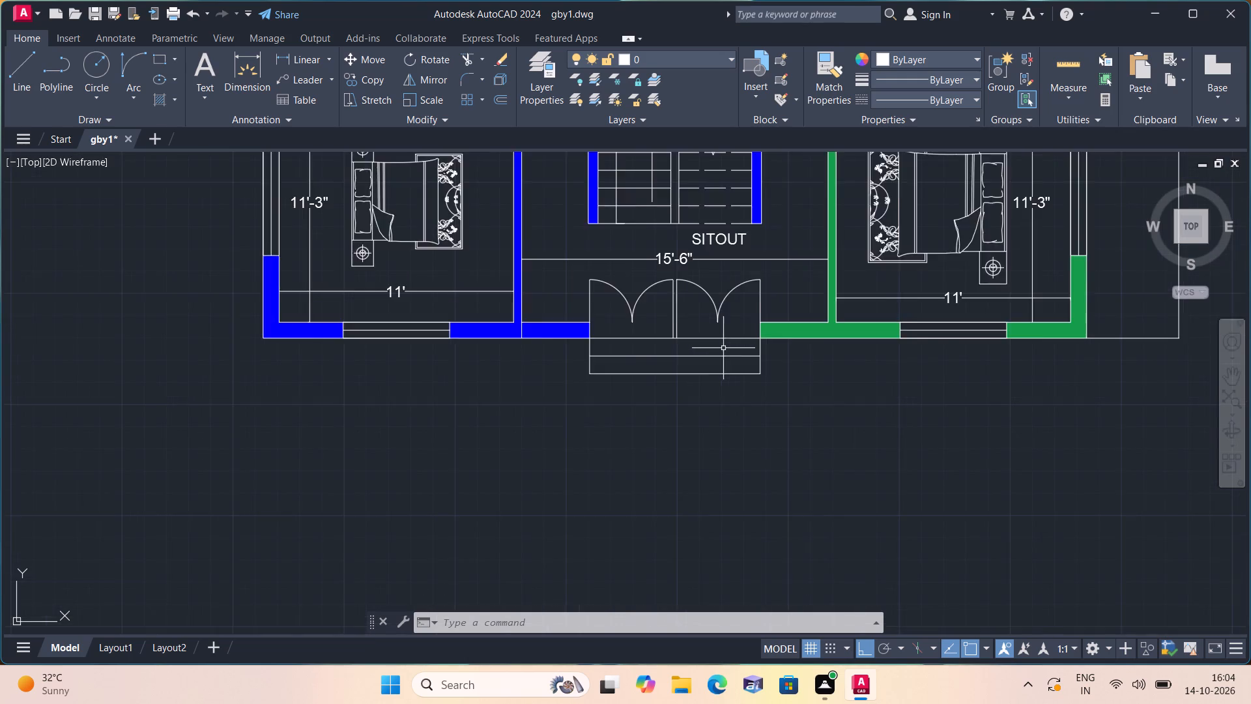
middle_drag(702, 347, 741, 502)
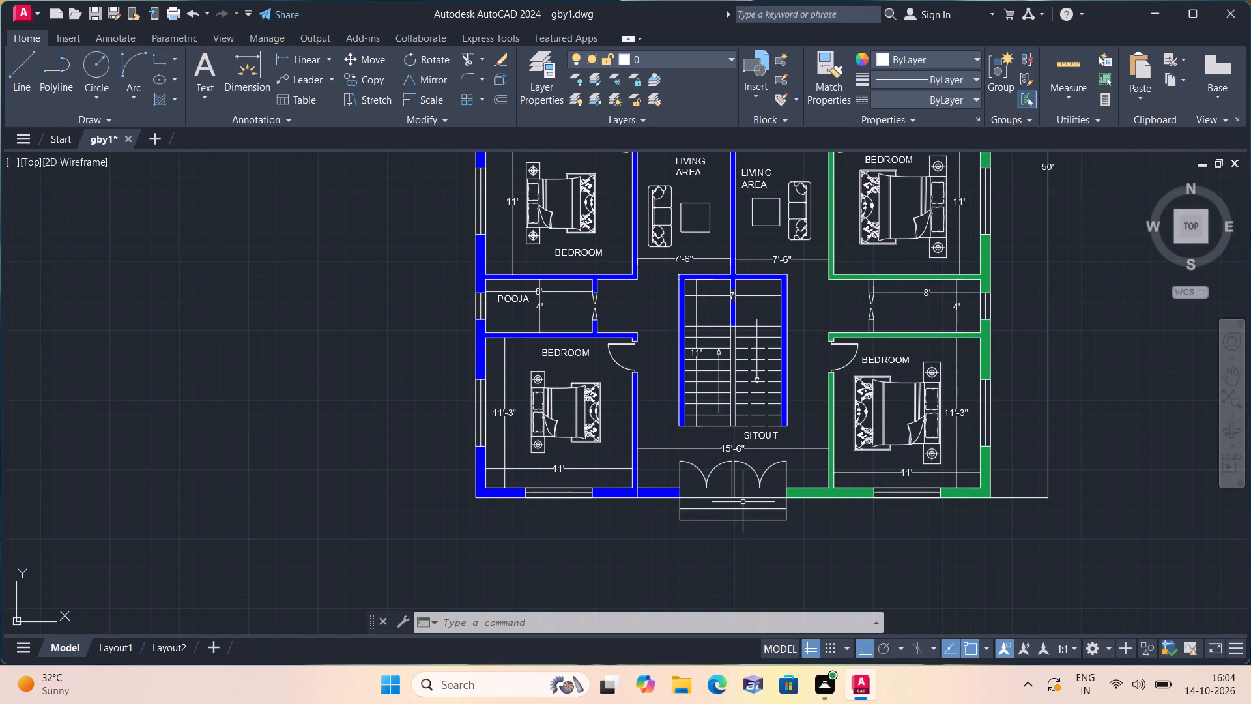
scroll(767, 463, up, 1)
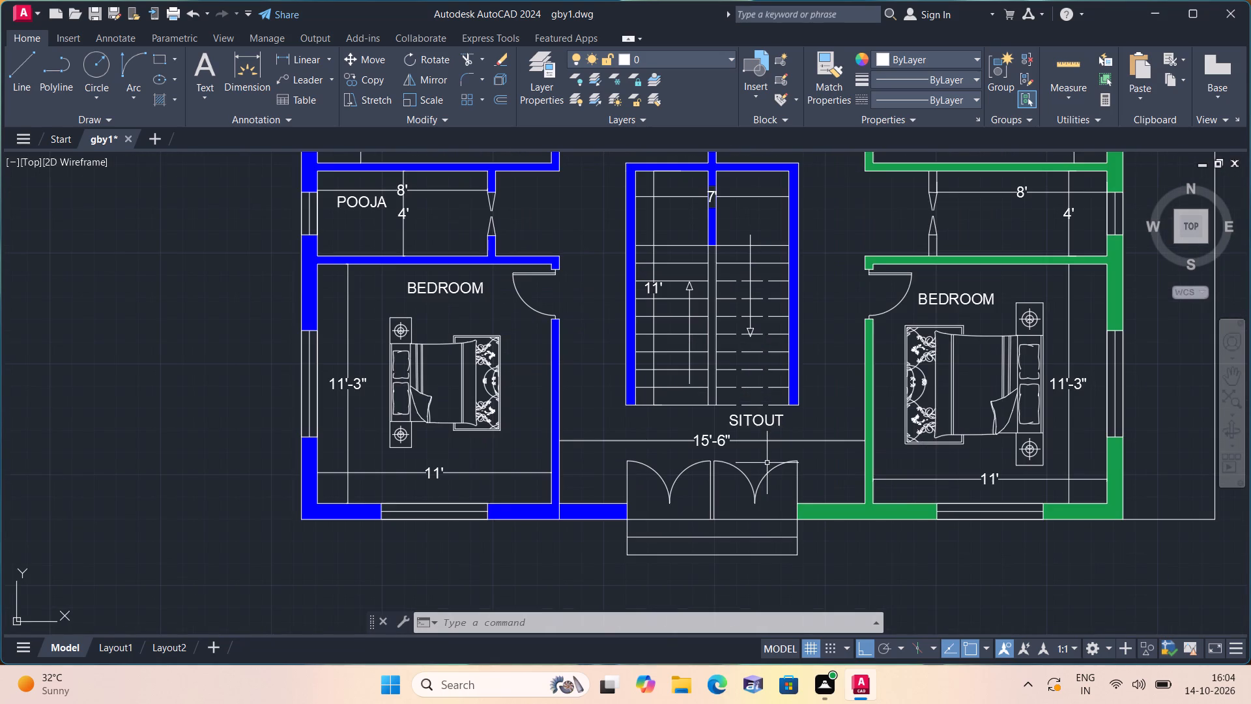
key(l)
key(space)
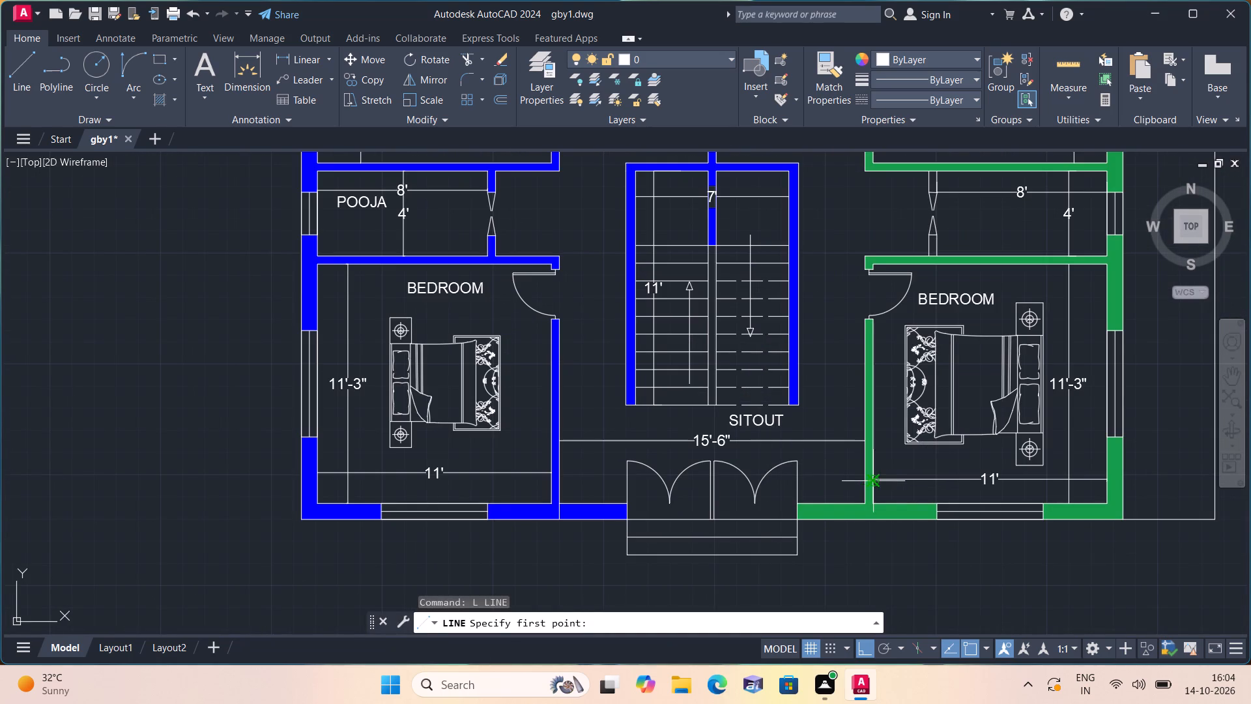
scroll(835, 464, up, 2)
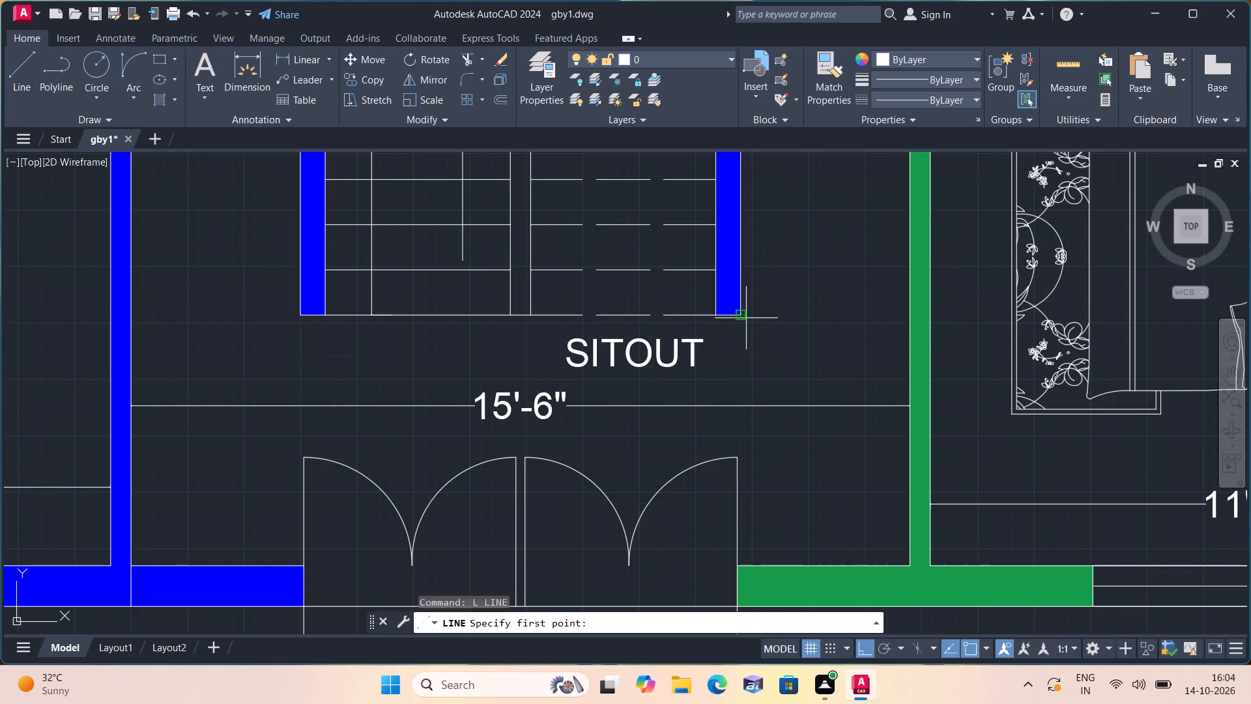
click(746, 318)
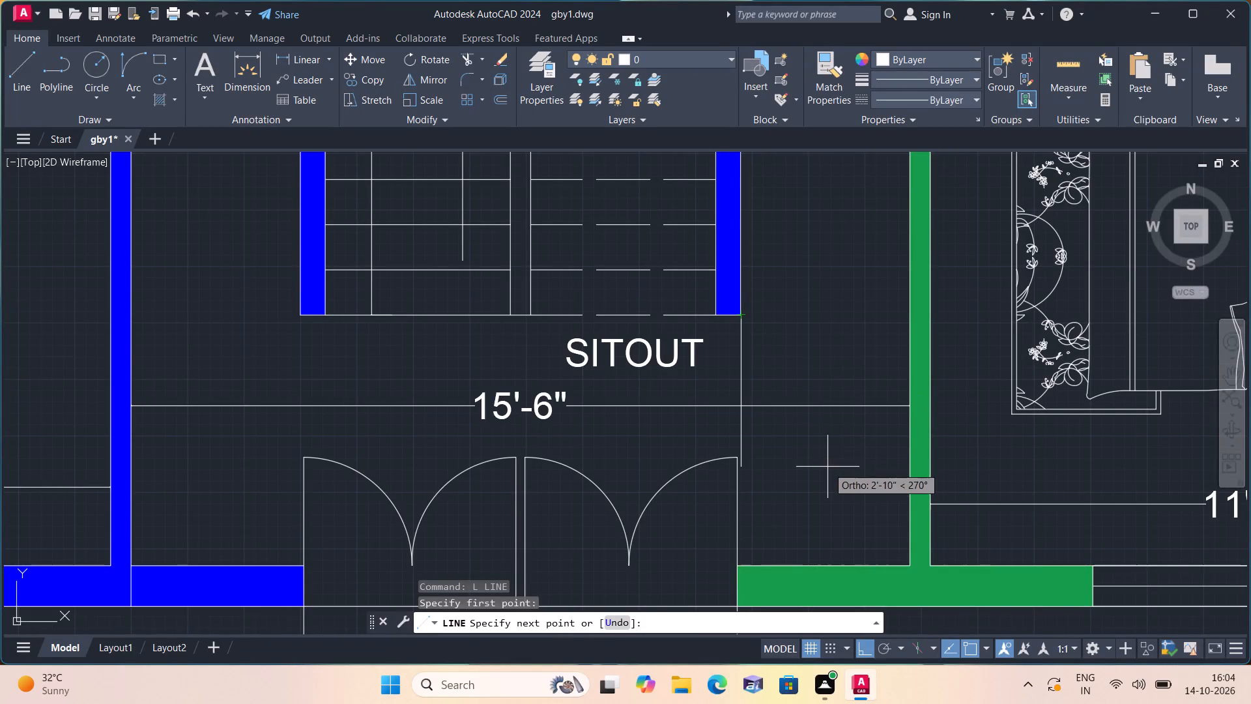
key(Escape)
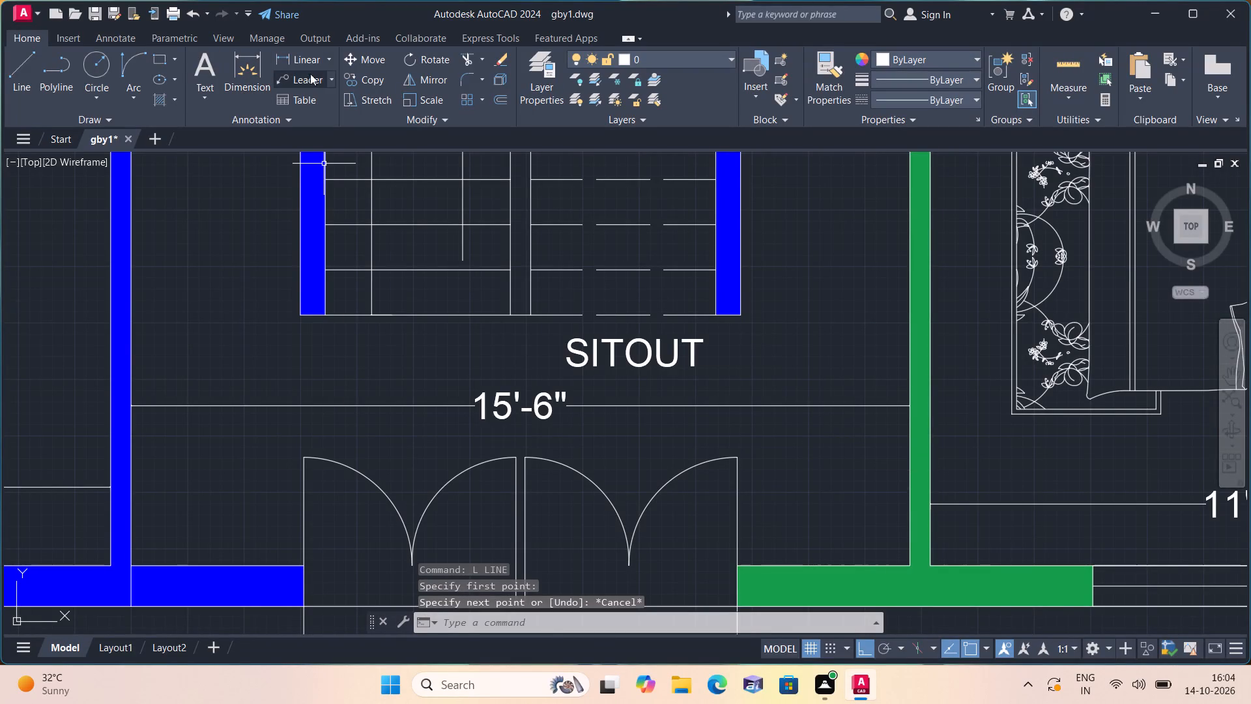
Add a vertical linear dimension in the SITOUT from the staircase wall's lower outer corner to the entrance wall on the green unit's side.
click(302, 62)
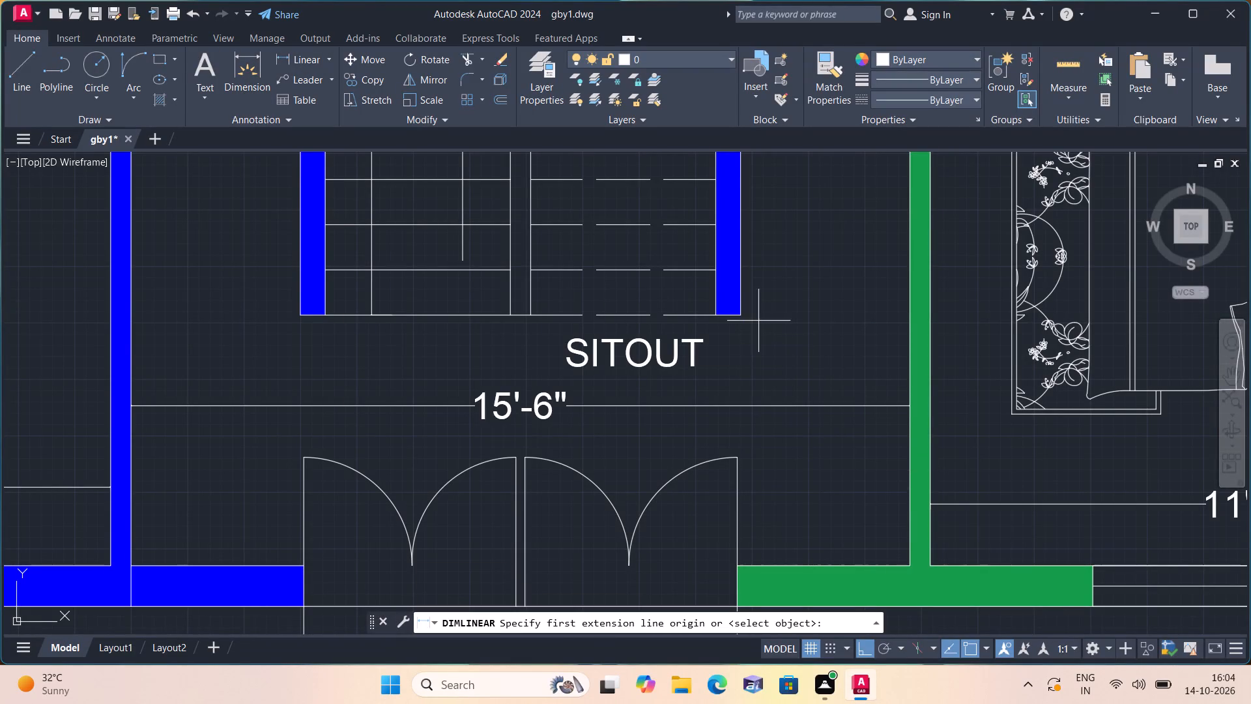
click(744, 312)
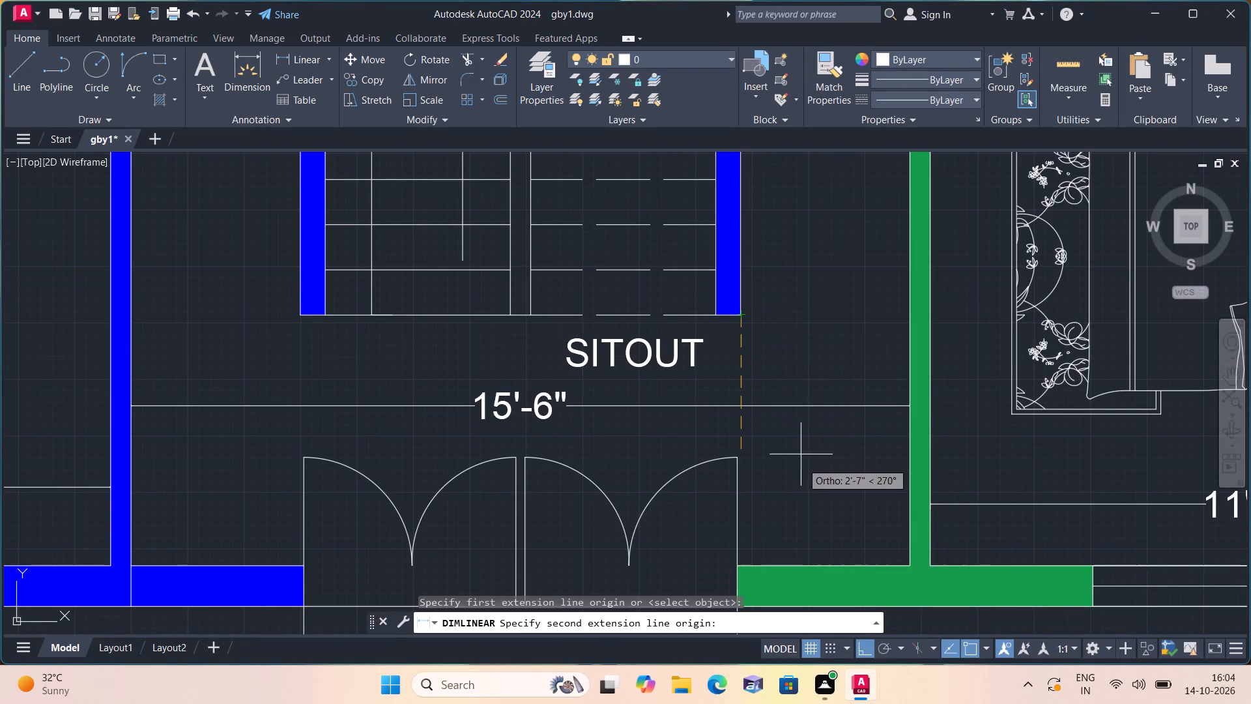
click(757, 566)
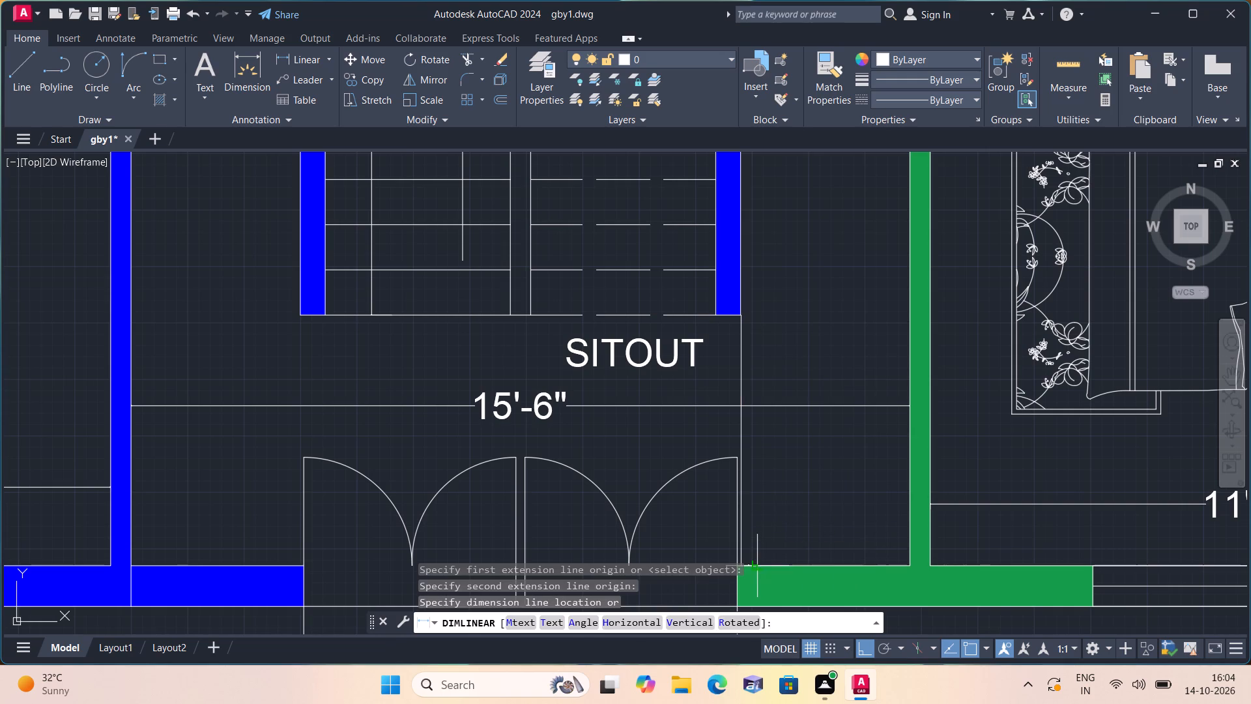
click(773, 562)
Set the text height of the new vertical SITOUT dimension to 6".
scroll(747, 413, up, 2)
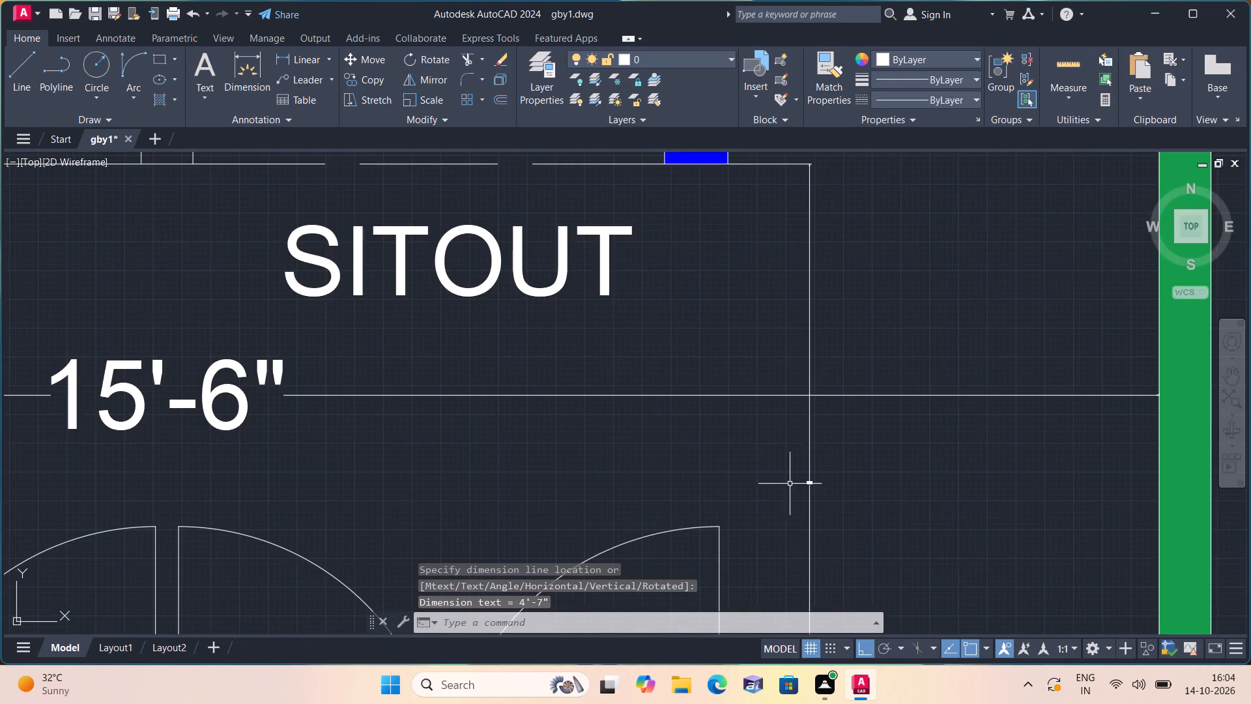
scroll(804, 473, up, 2)
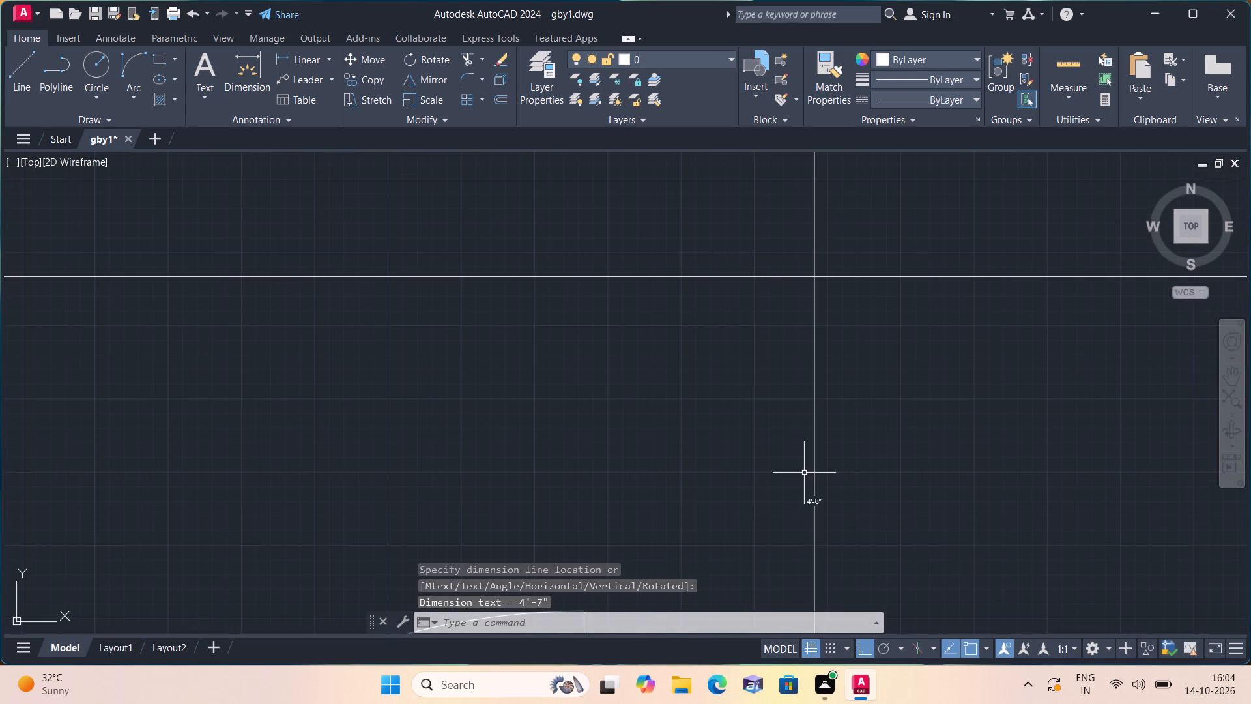
click(867, 529)
click(737, 428)
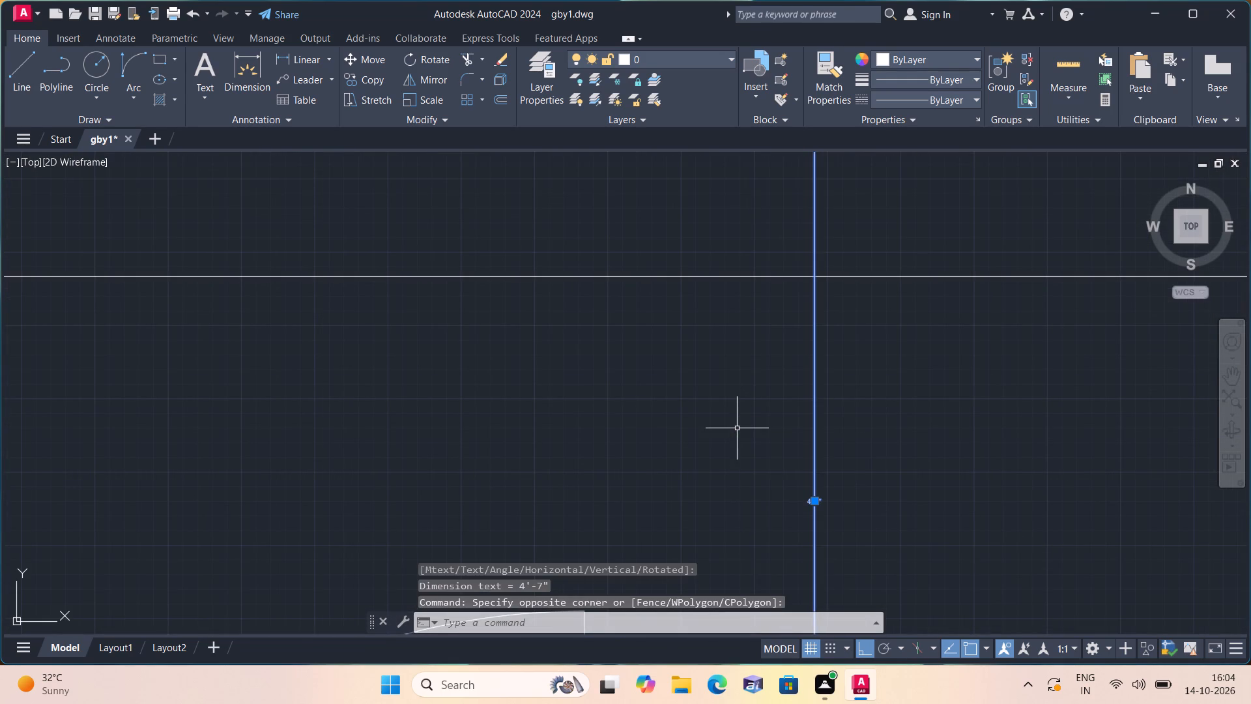
right_click(737, 428)
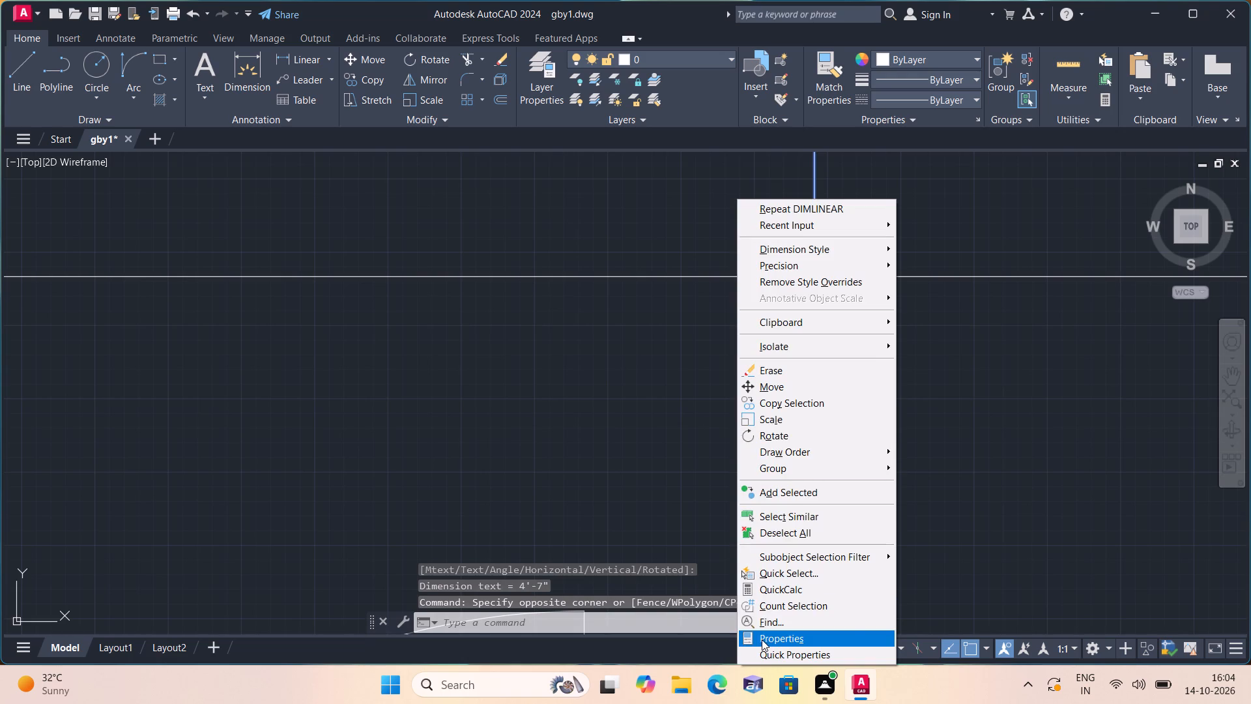
click(762, 639)
scroll(89, 334, down, 5)
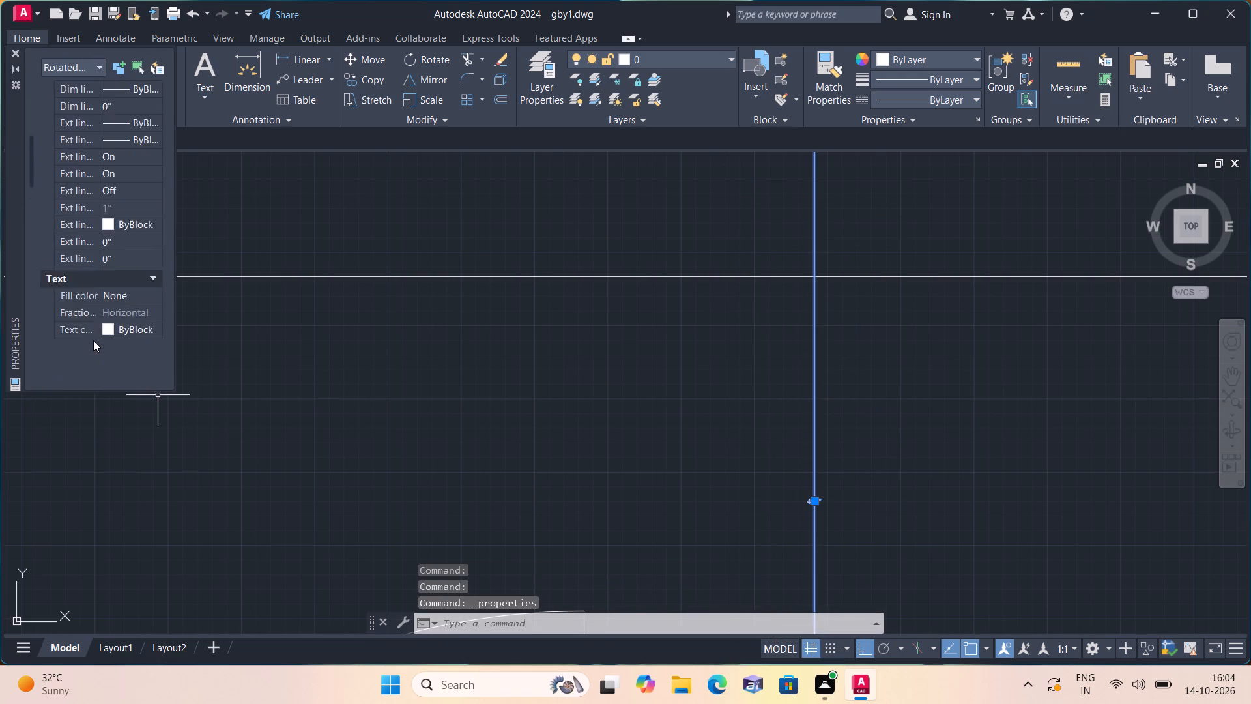
scroll(93, 340, down, 1)
click(118, 263)
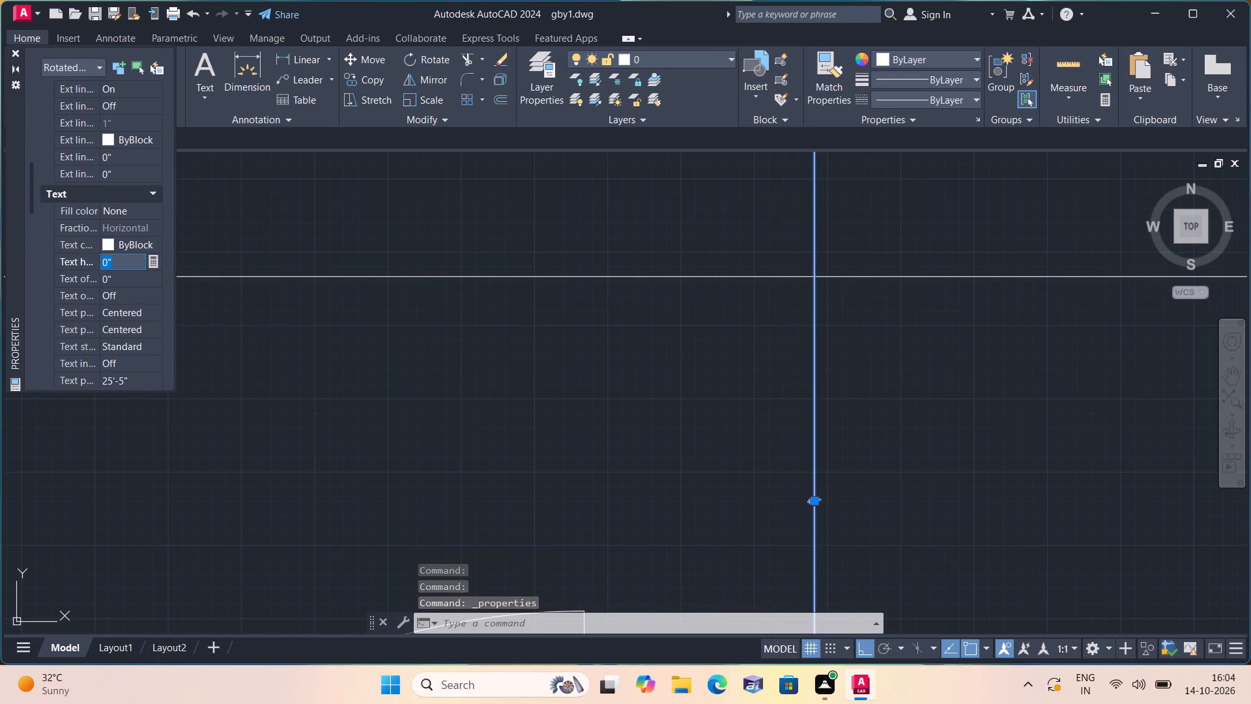
key(BackSpace)
text(6")
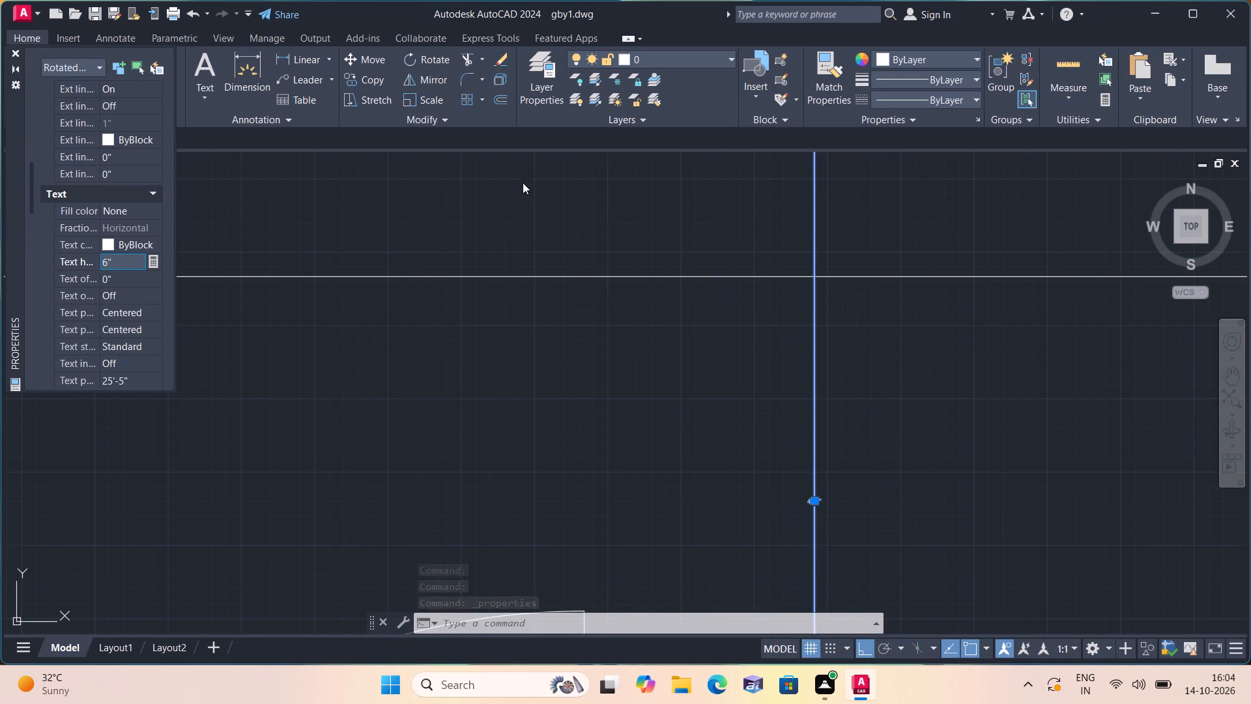
click(526, 172)
click(16, 53)
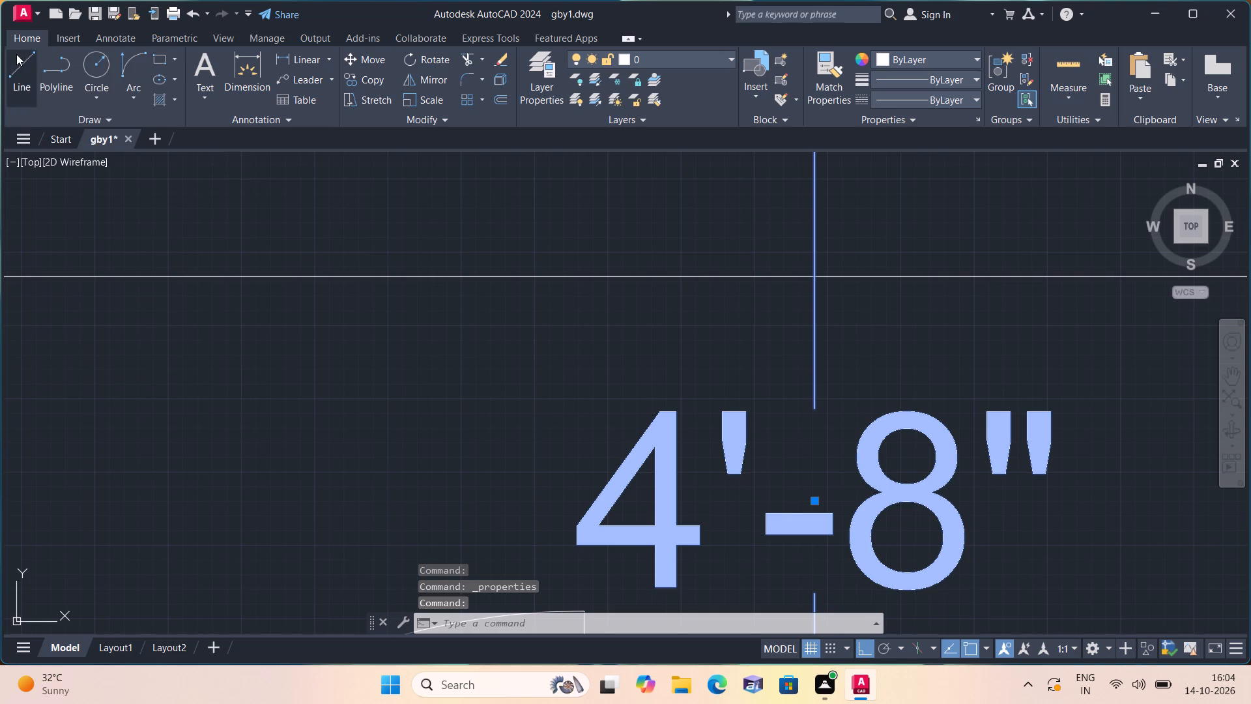
key(Escape)
Change the text of the blue unit's horizontal dining area dimension to 11'-7".
scroll(194, 205, down, 3)
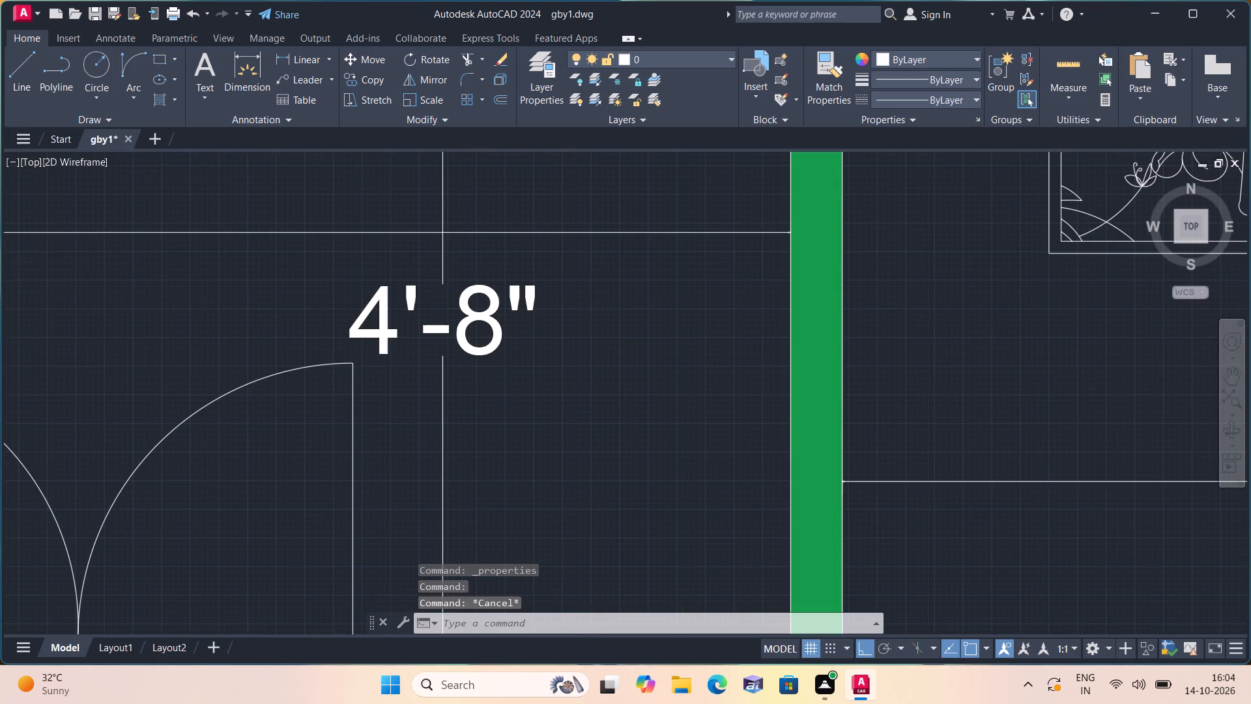
scroll(209, 202, down, 3)
middle_drag(266, 219, 531, 415)
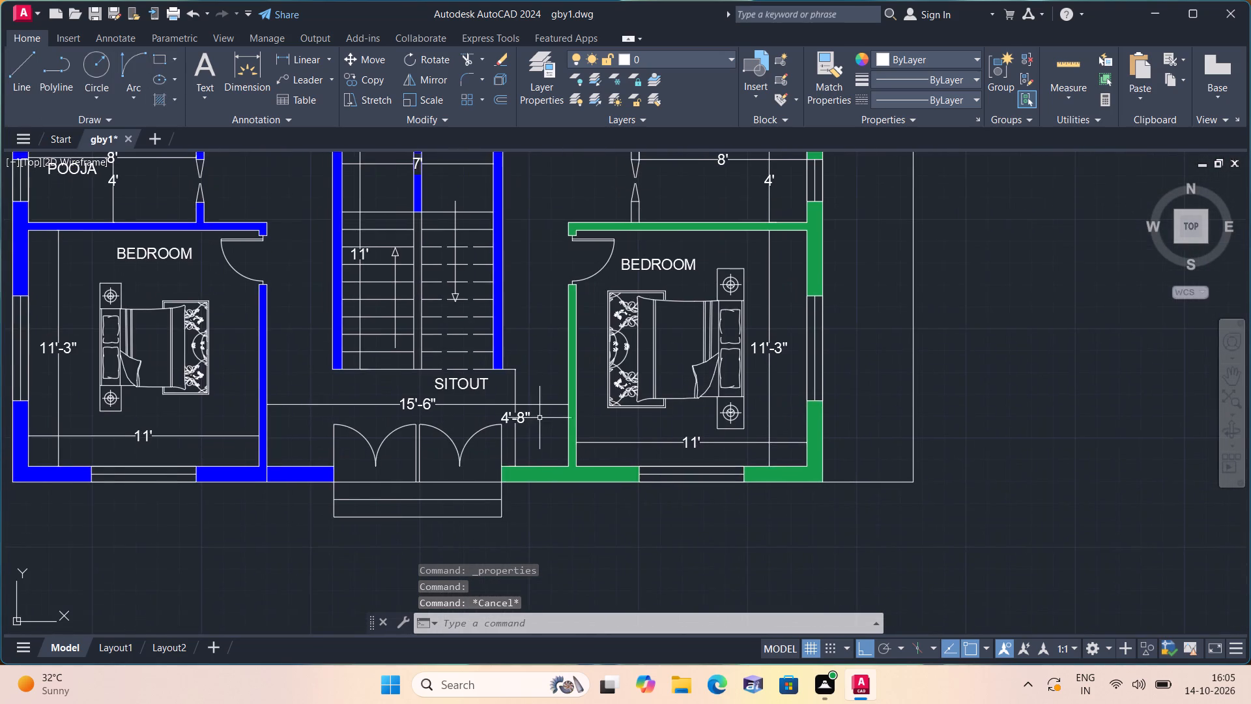
scroll(518, 316, down, 1)
middle_drag(443, 204, 535, 362)
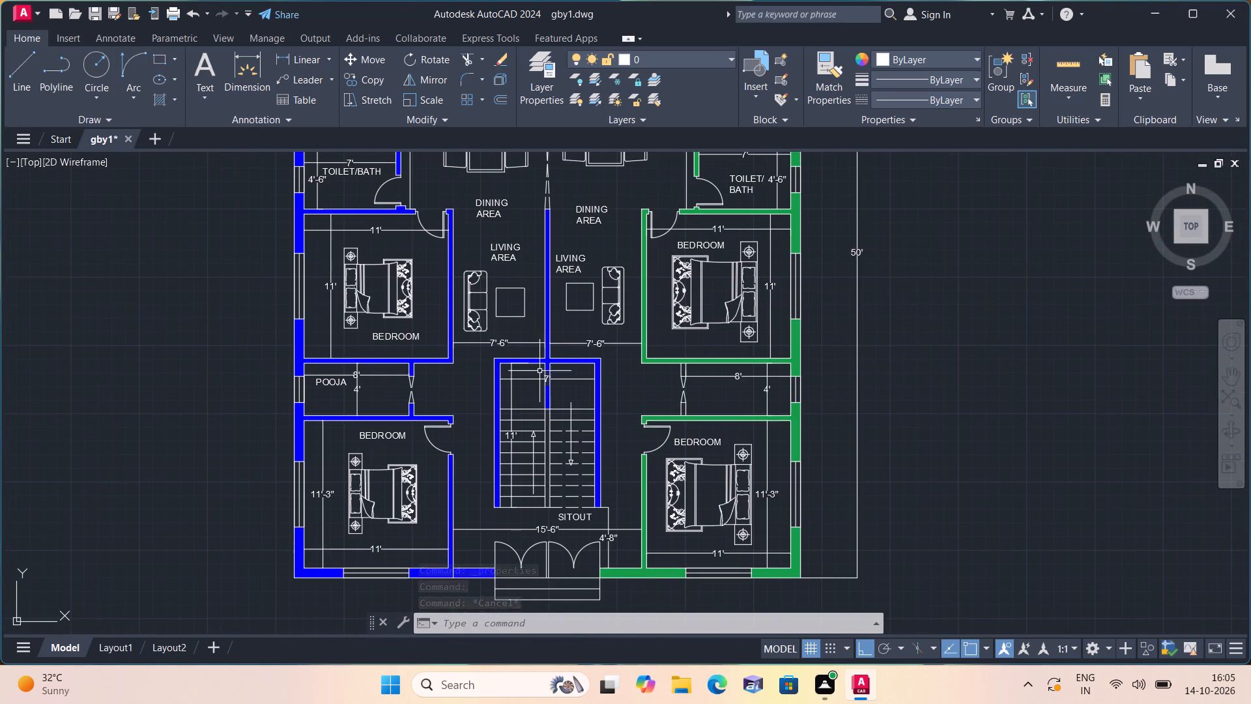
middle_drag(568, 372, 569, 372)
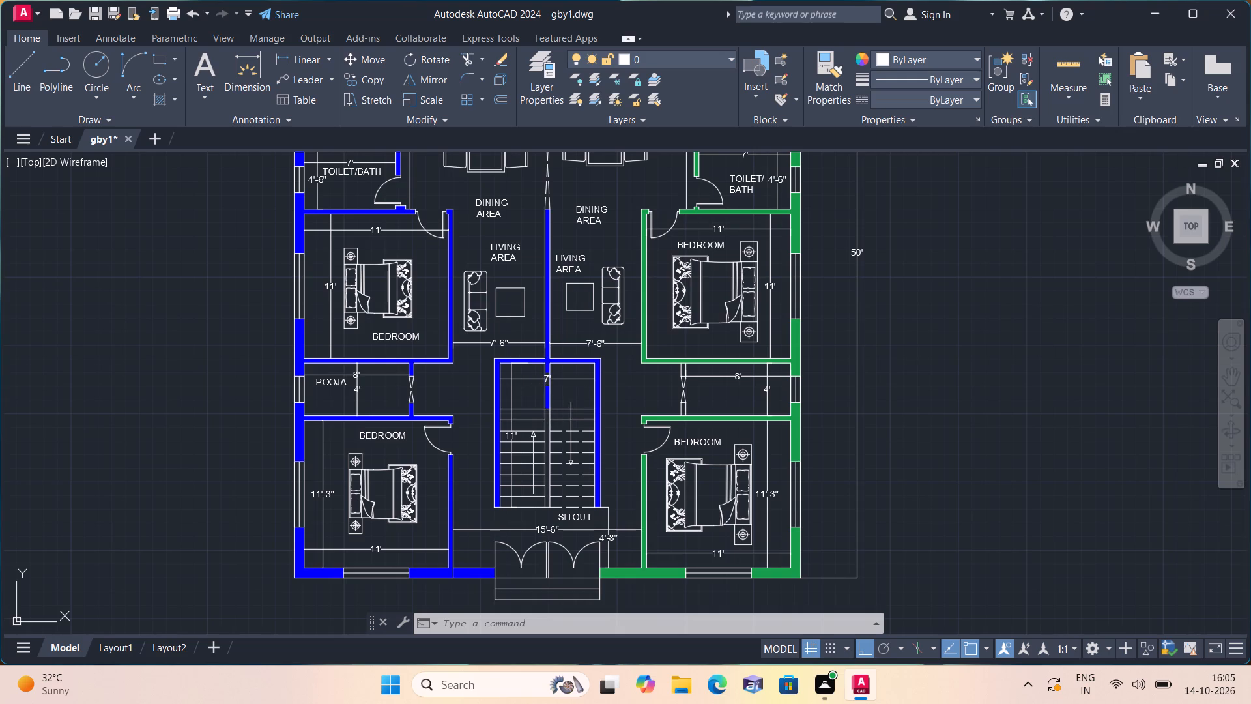
middle_drag(569, 372, 635, 524)
middle_drag(644, 556, 655, 600)
middle_click(656, 601)
scroll(597, 359, up, 1)
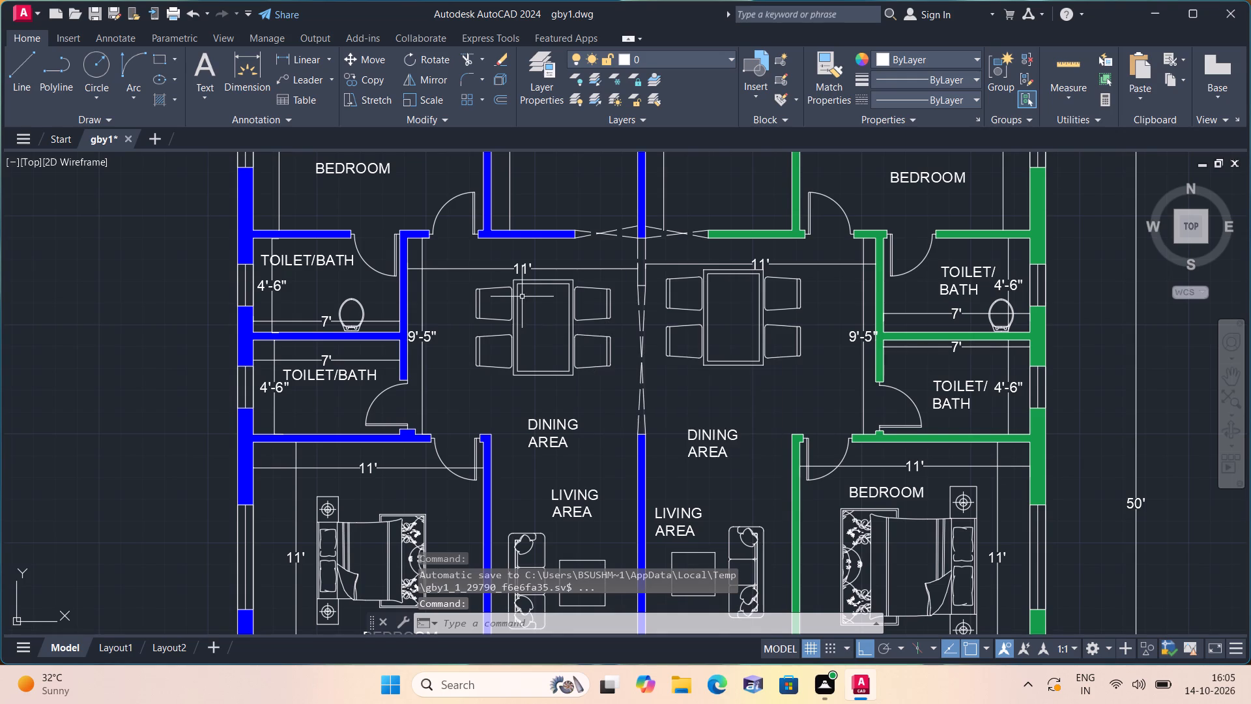
scroll(520, 289, up, 2)
triple_click(530, 238)
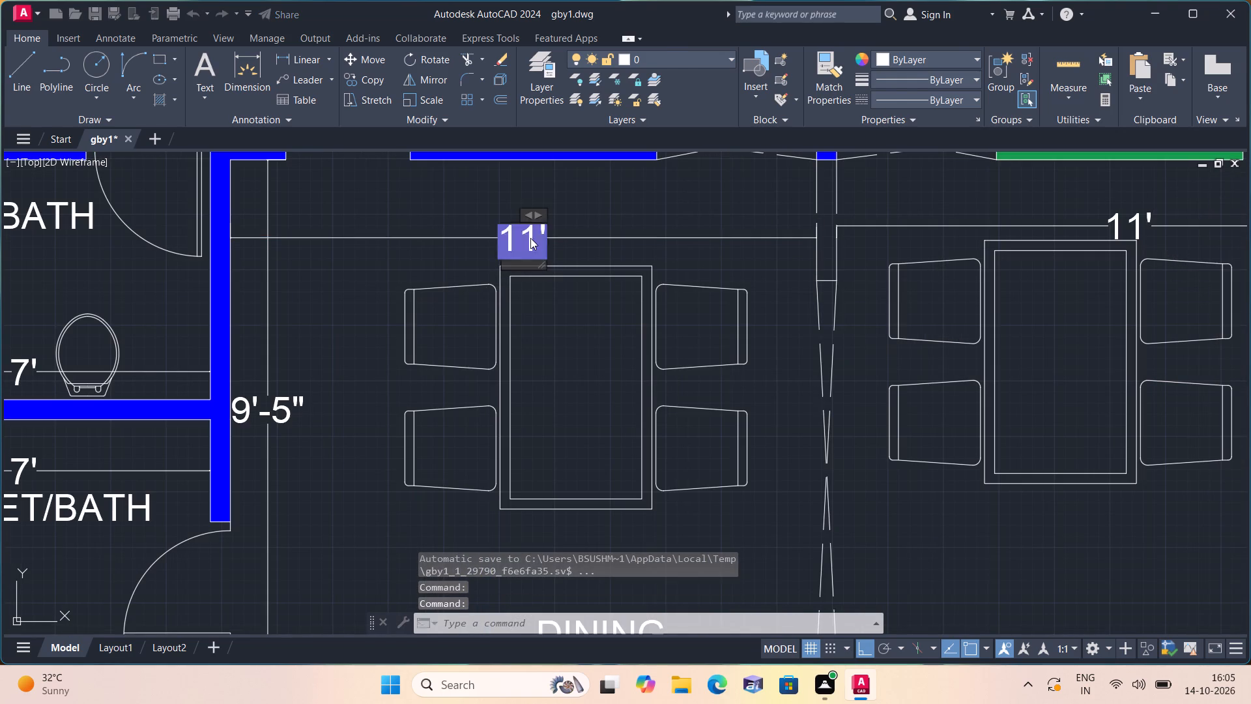
key(BackSpace)
text(11'-)
text(7")
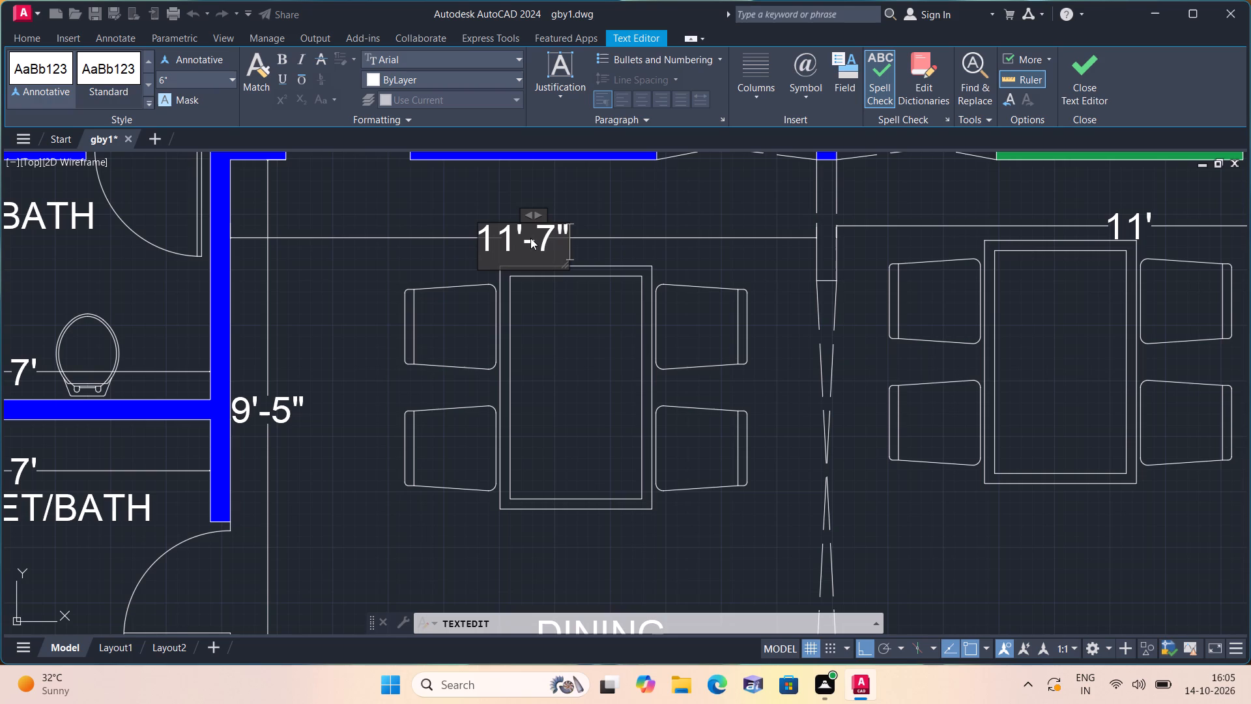
click(448, 220)
Change the text of the green unit's horizontal dining area dimension to 11'-7" and finish text editing.
middle_drag(424, 248, 369, 362)
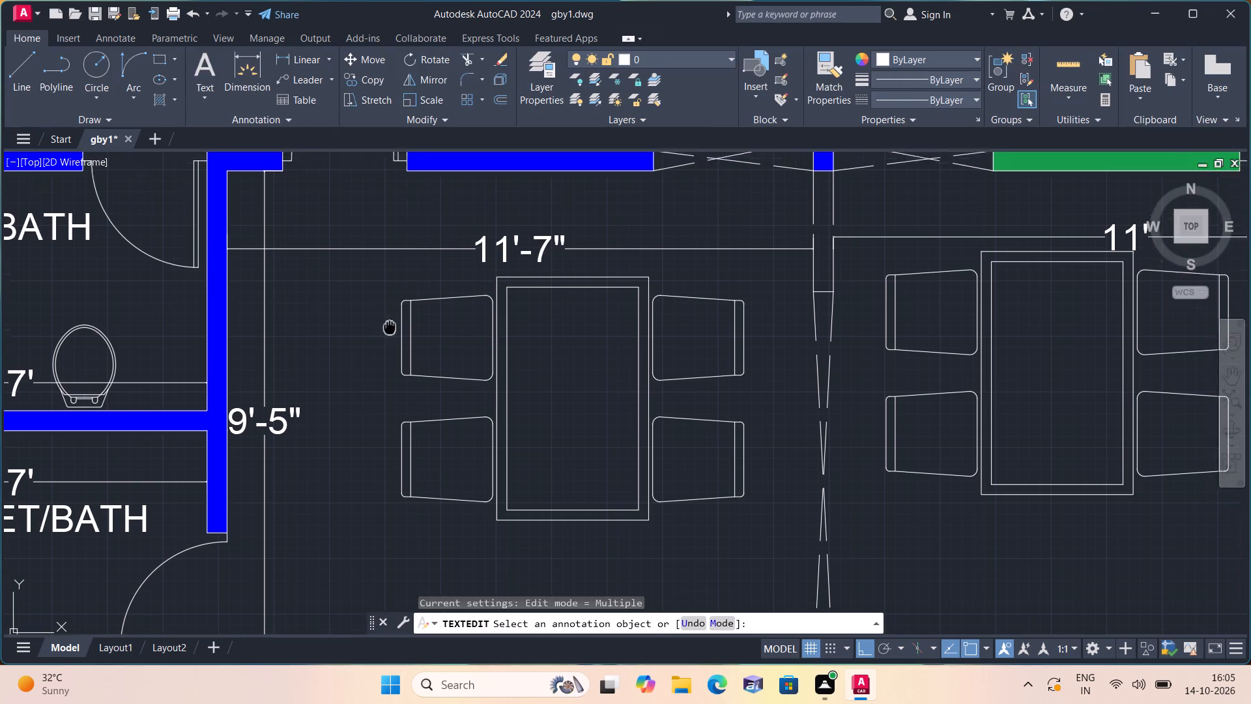
middle_drag(369, 362, 362, 370)
scroll(362, 370, down, 1)
triple_click(794, 353)
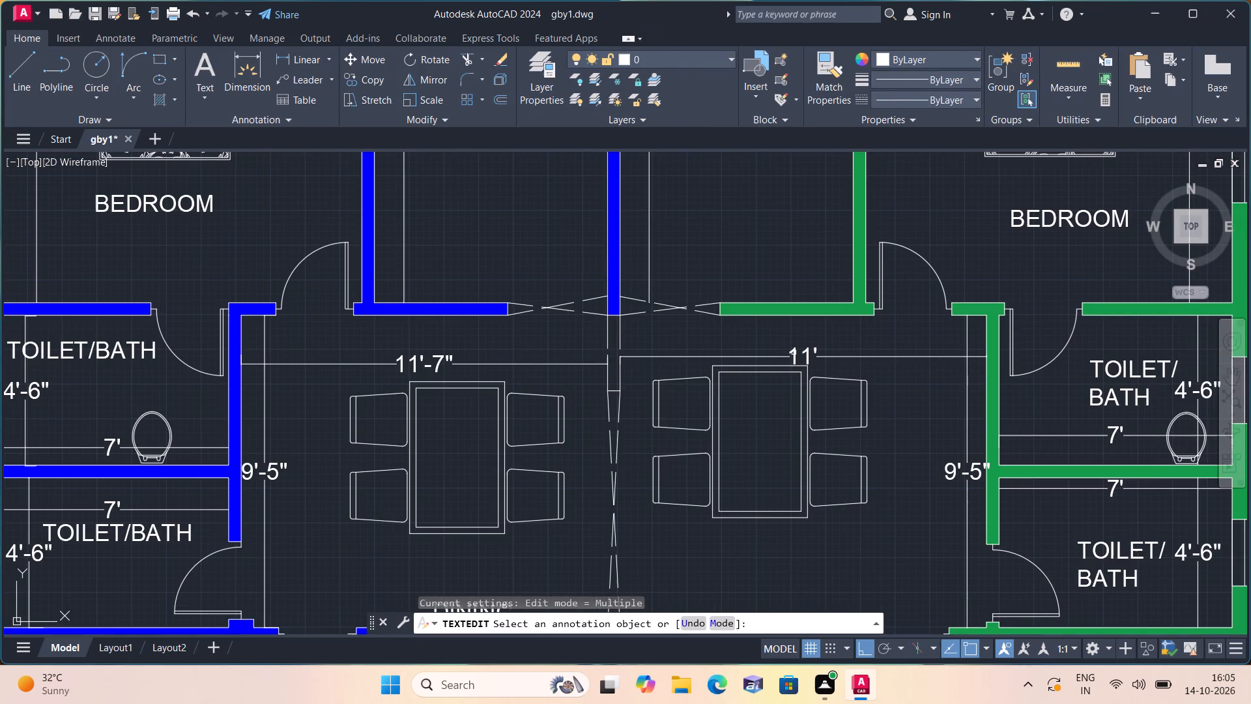
key(BackSpace)
text(11'-7")
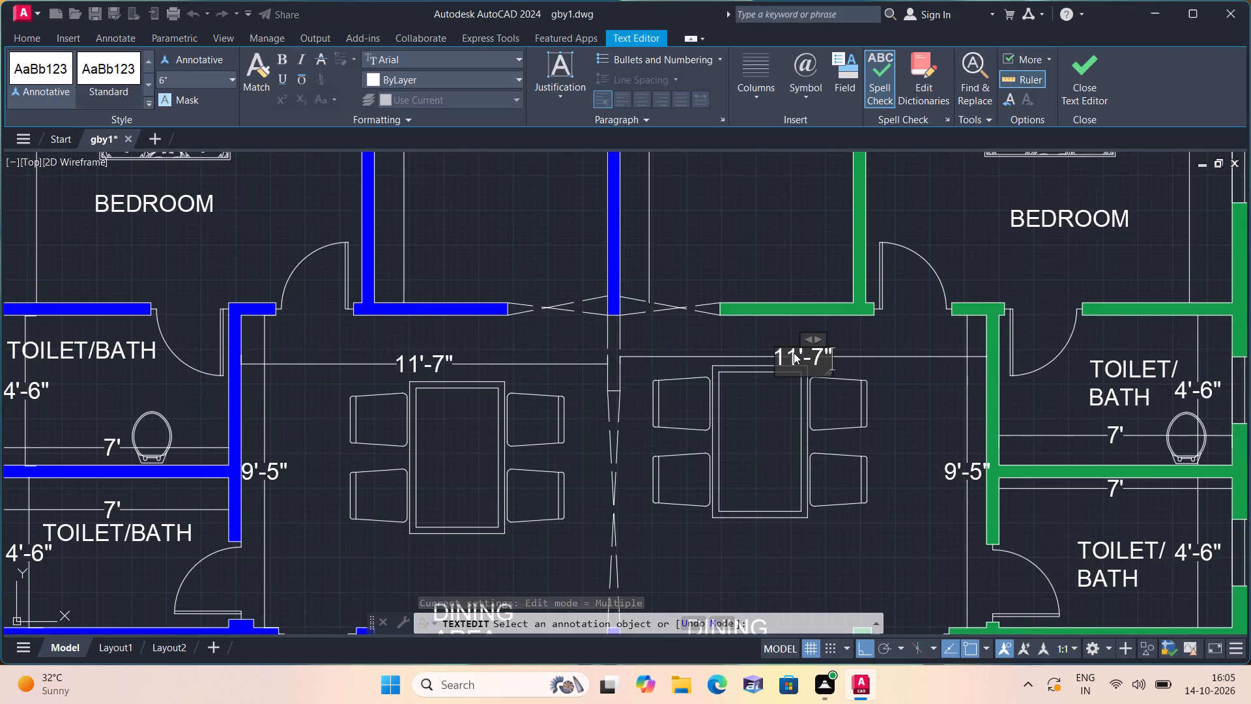
click(779, 555)
key(Escape)
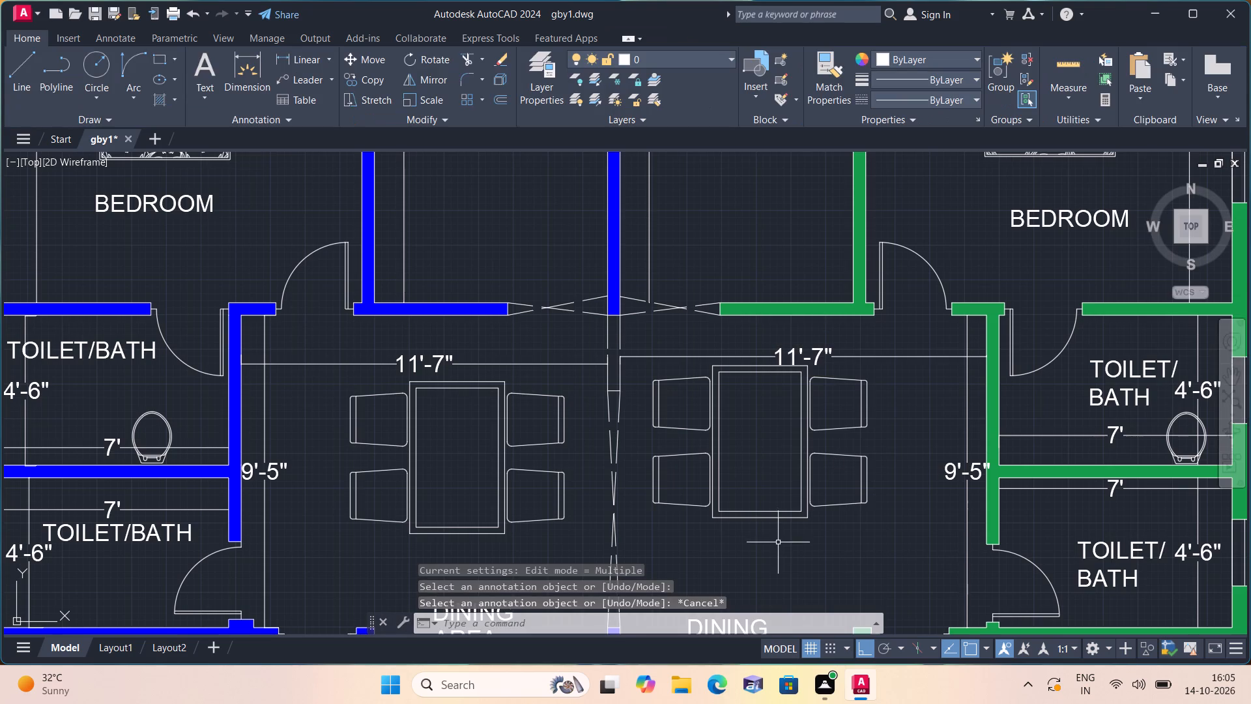
Add a vertical linear dimension in the green unit's living area, from the central wall's upper end to the staircase's top wall.
middle_drag(773, 548, 759, 430)
scroll(758, 428, down, 1)
middle_drag(711, 432, 652, 360)
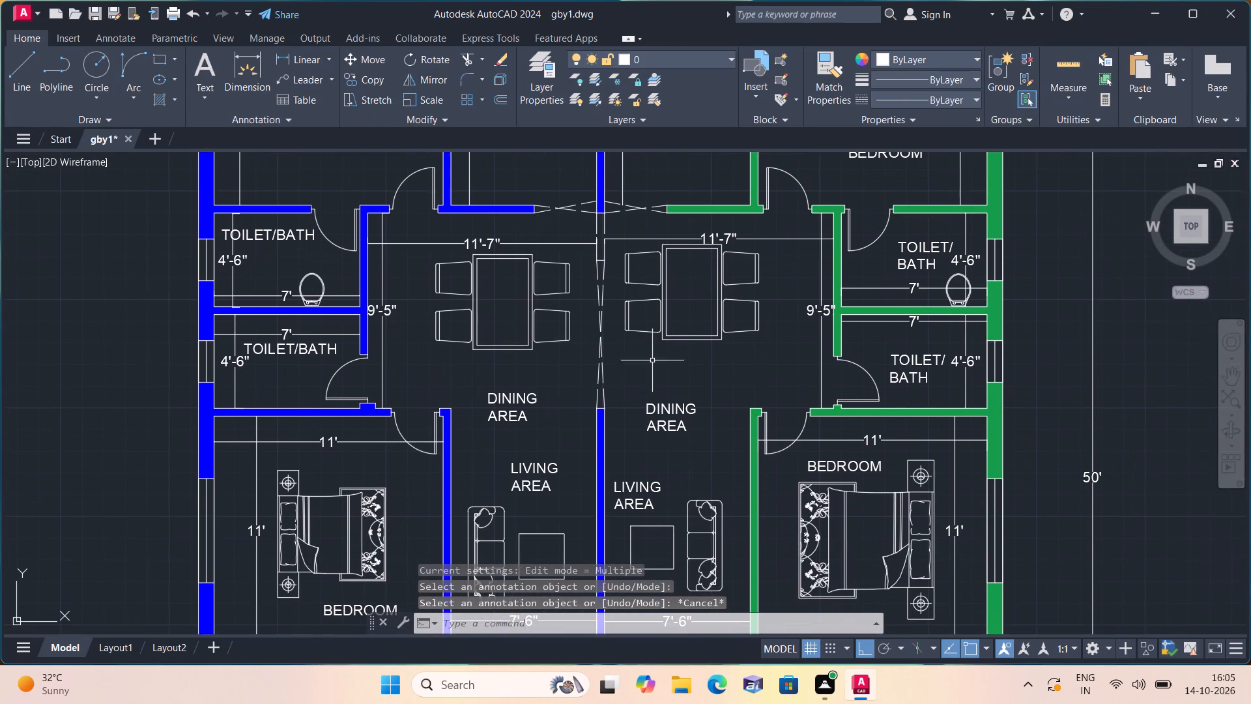
click(315, 58)
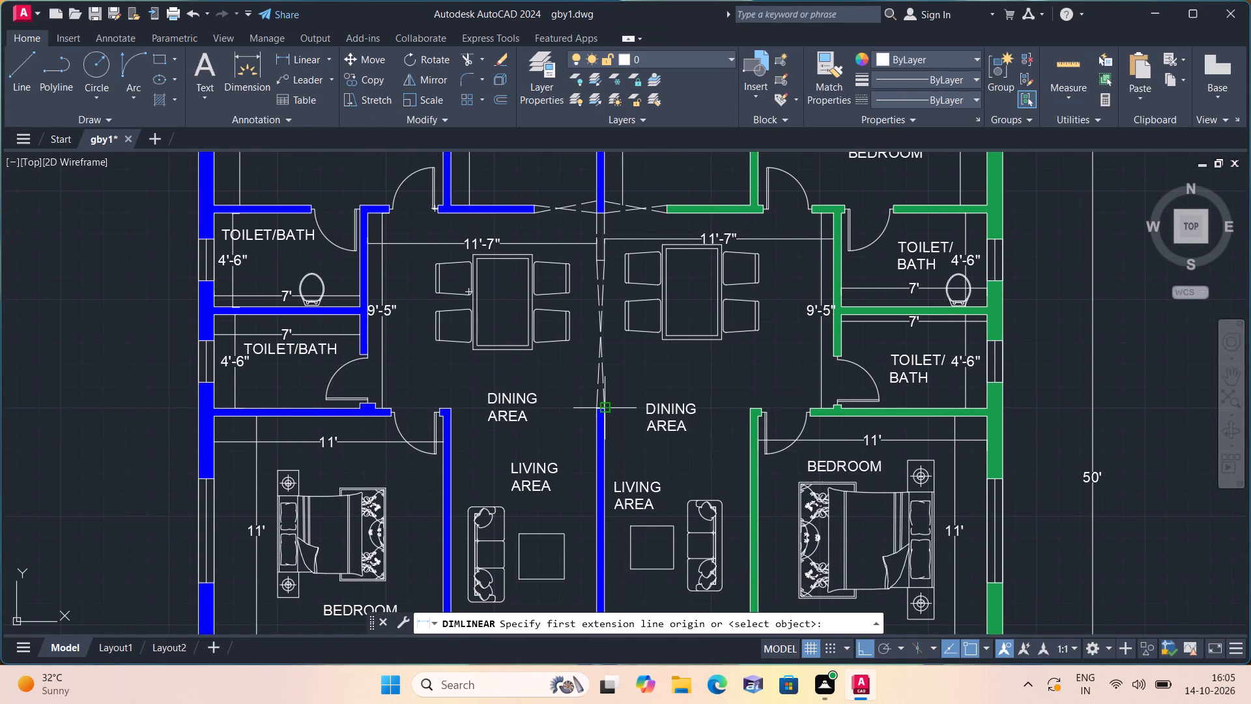
click(604, 409)
middle_drag(607, 460, 586, 329)
scroll(606, 461, down, 1)
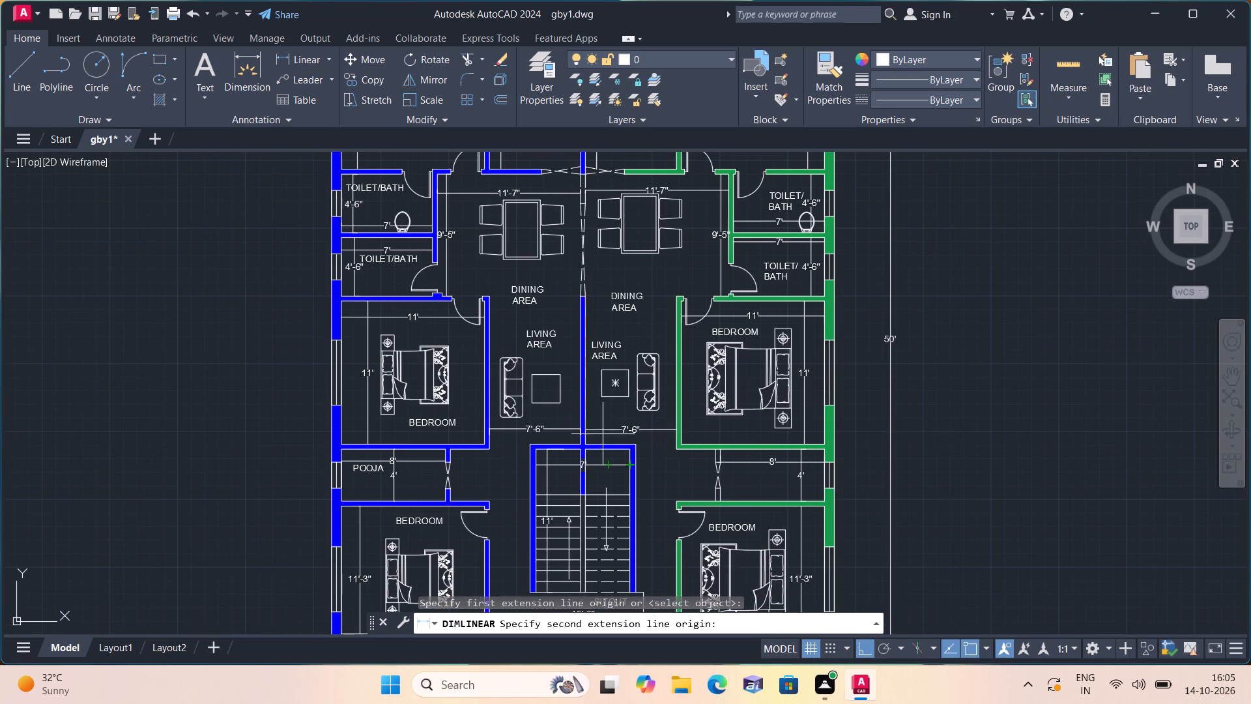
scroll(593, 439, up, 2)
click(576, 452)
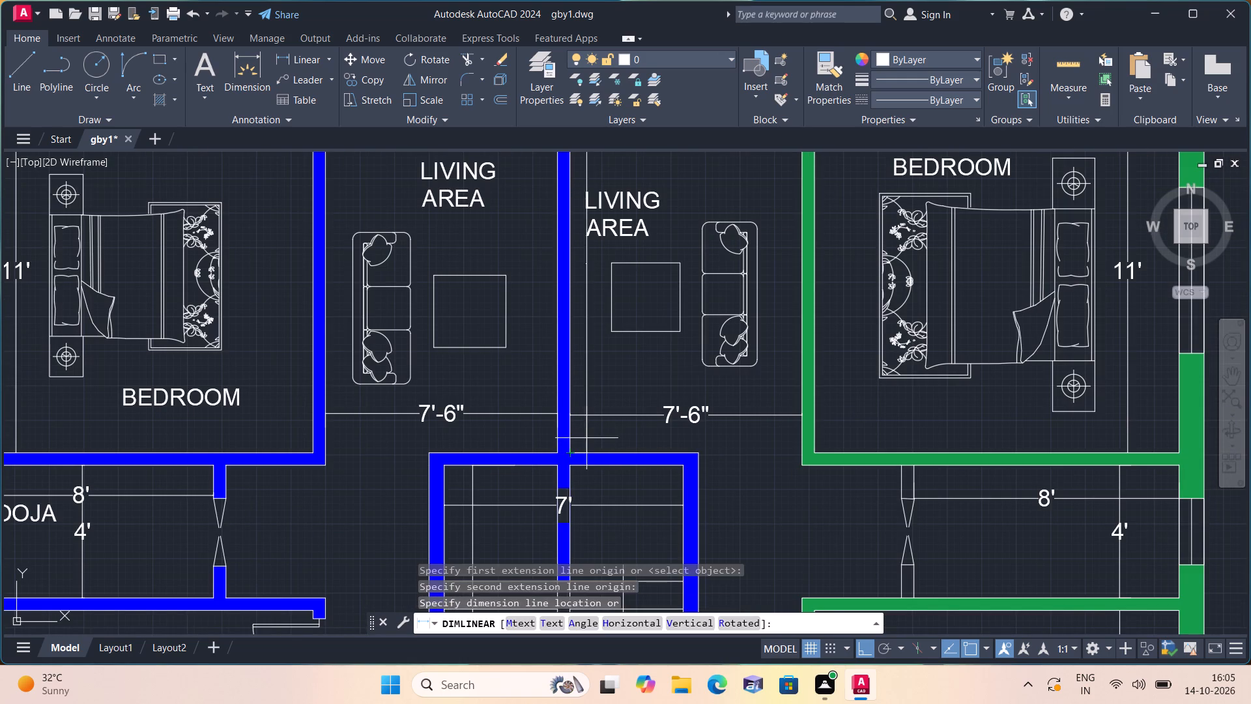
click(590, 432)
Add a matching vertical linear dimension in the blue unit's living area, from the staircase's top wall to the central wall's upper end.
click(311, 63)
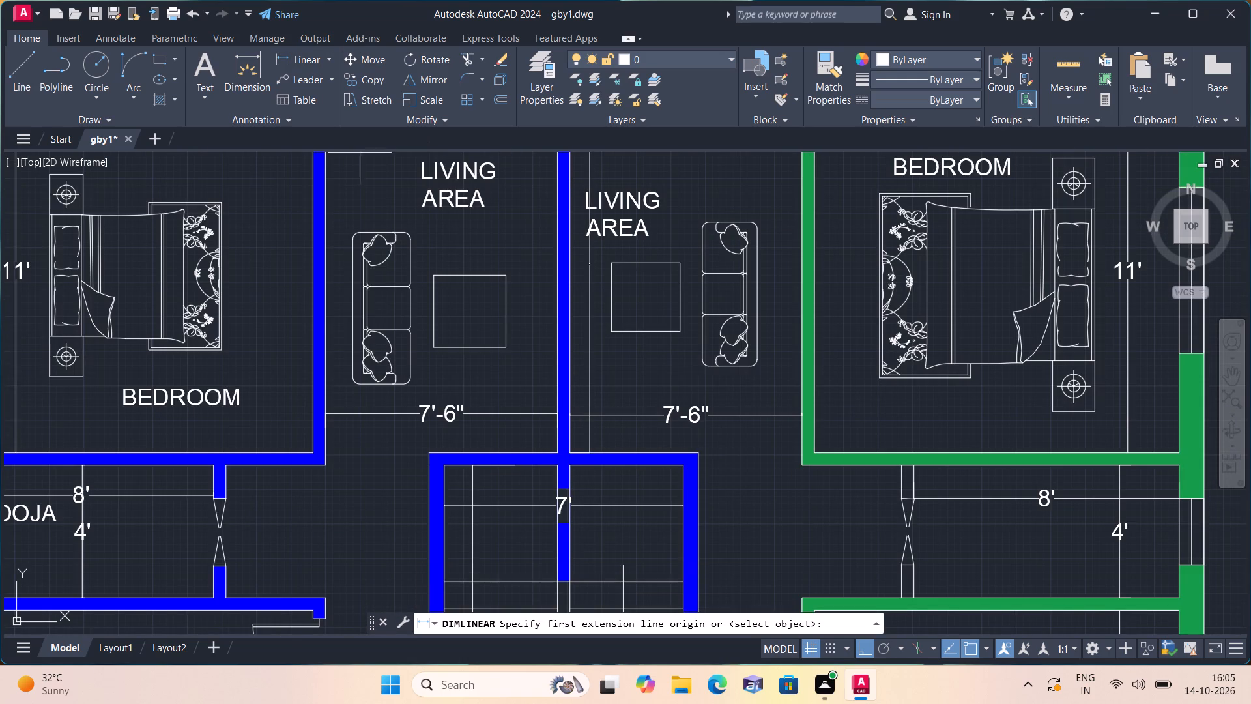
click(554, 452)
middle_drag(506, 272, 535, 357)
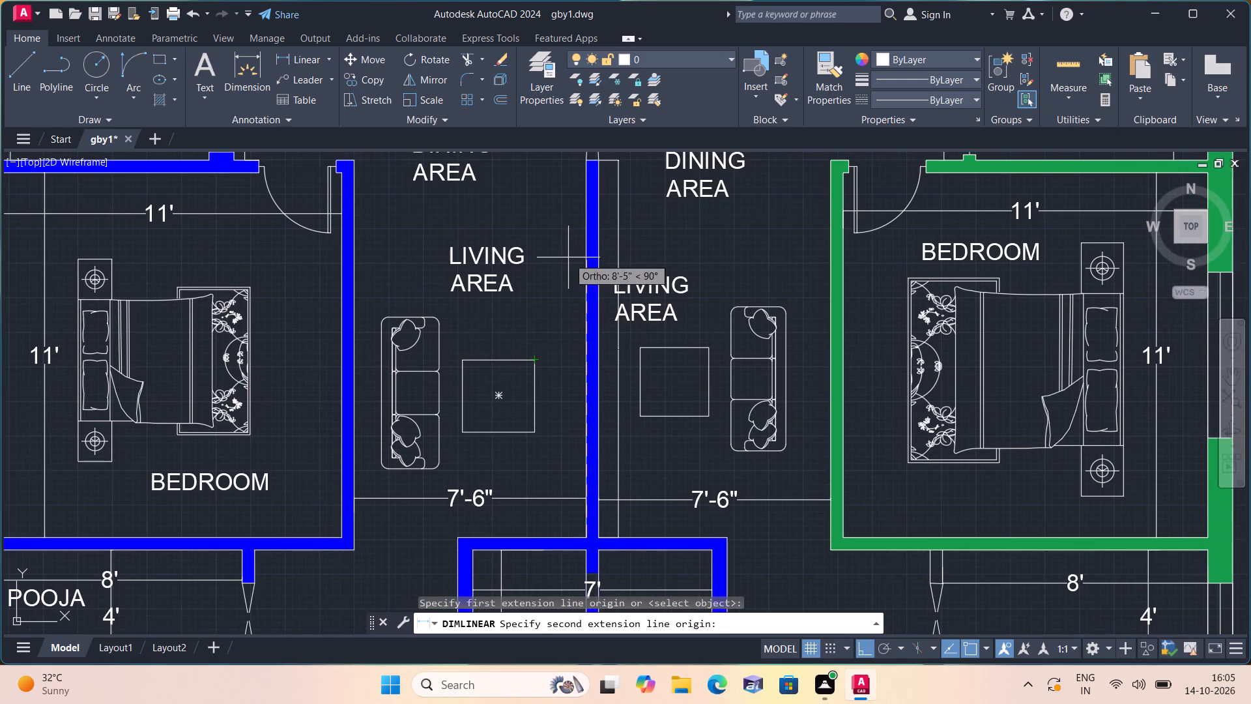
click(583, 163)
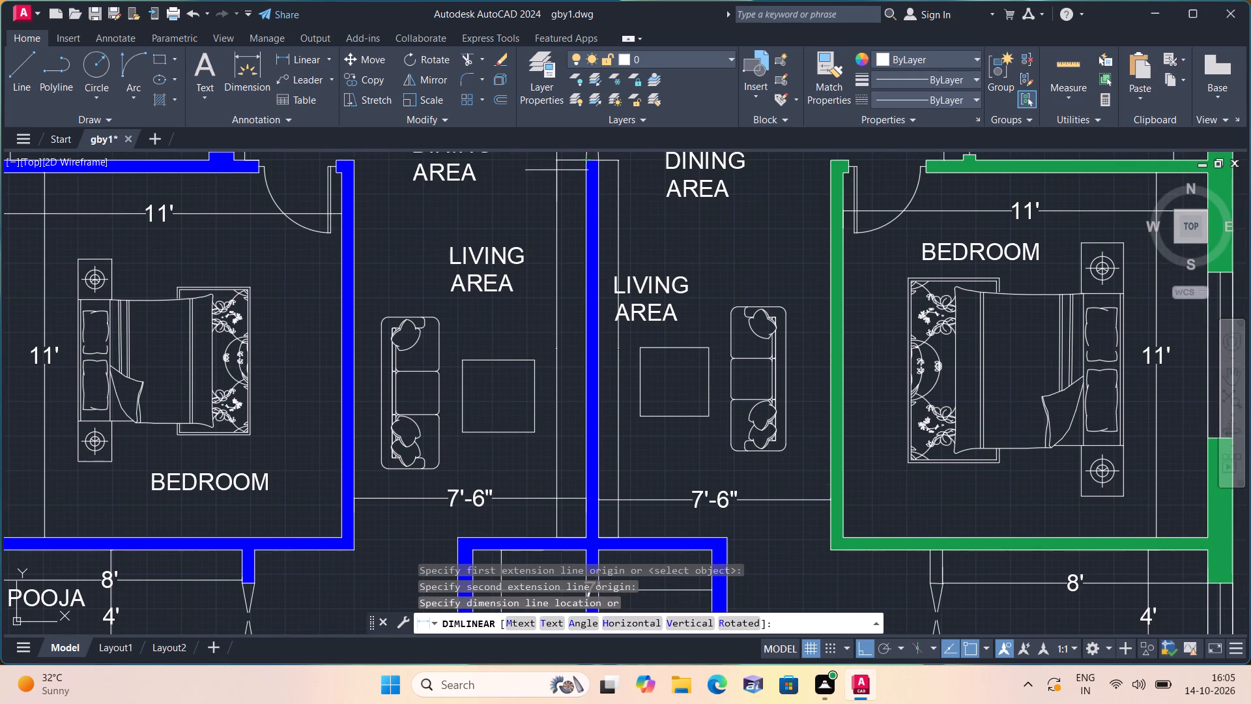
click(556, 170)
Set the text height of both vertical living area dimensions beside the central wall to 6".
scroll(565, 202, up, 2)
click(565, 202)
click(508, 171)
scroll(508, 171, down, 2)
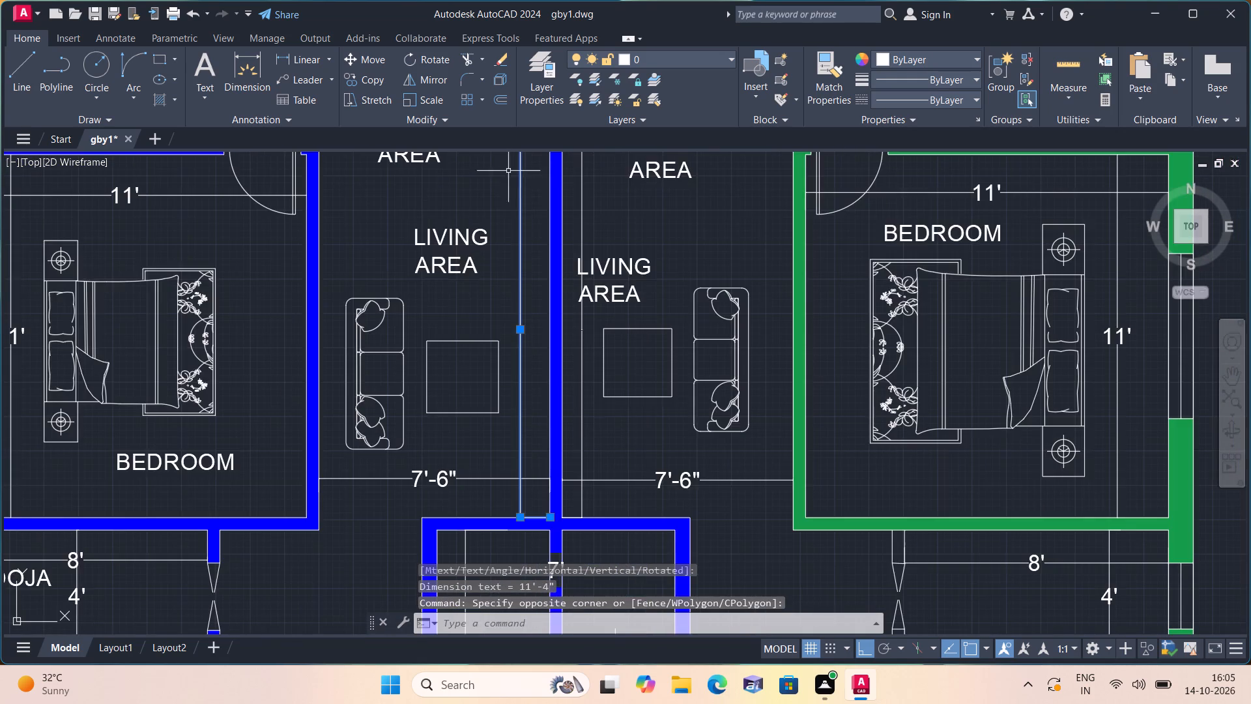
scroll(549, 194, up, 2)
click(627, 212)
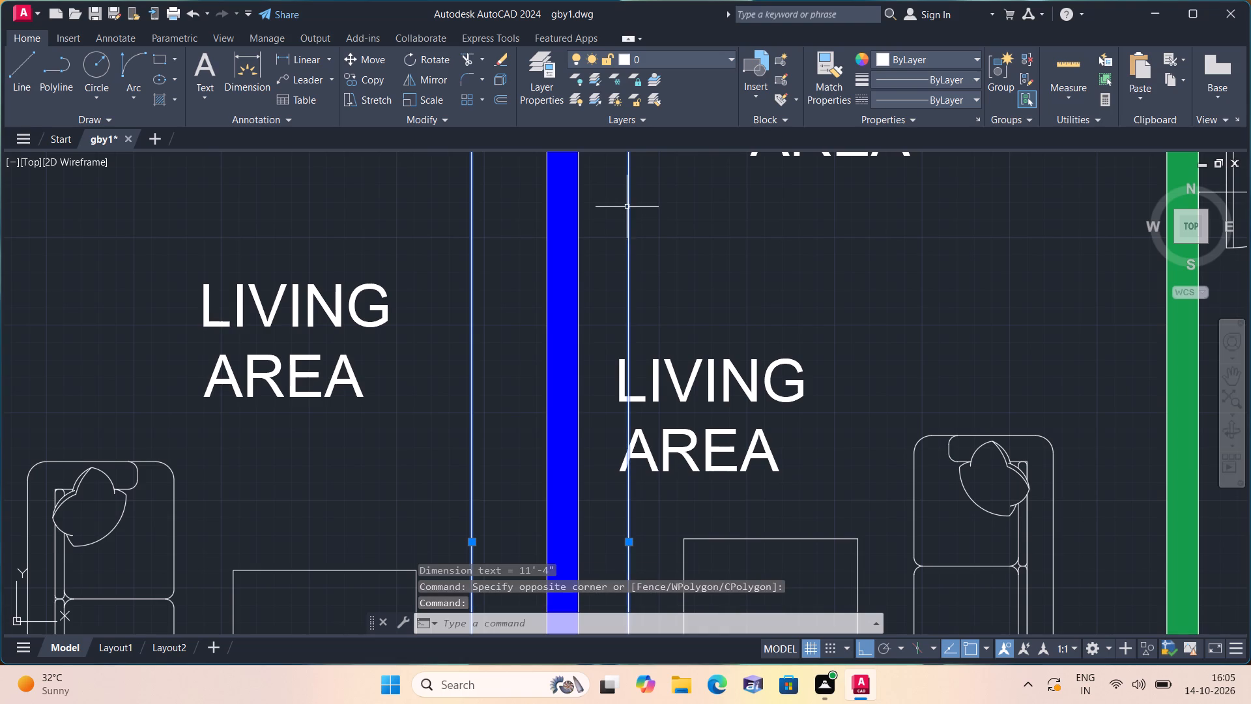
right_click(668, 223)
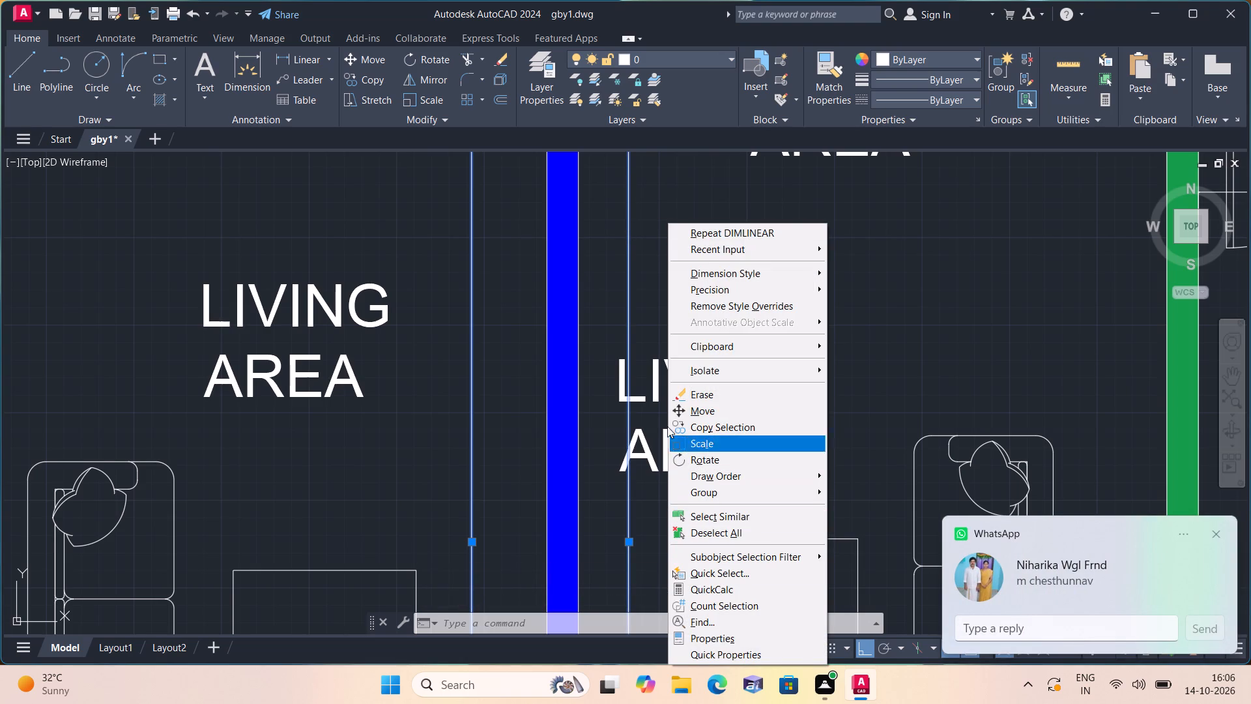
click(740, 639)
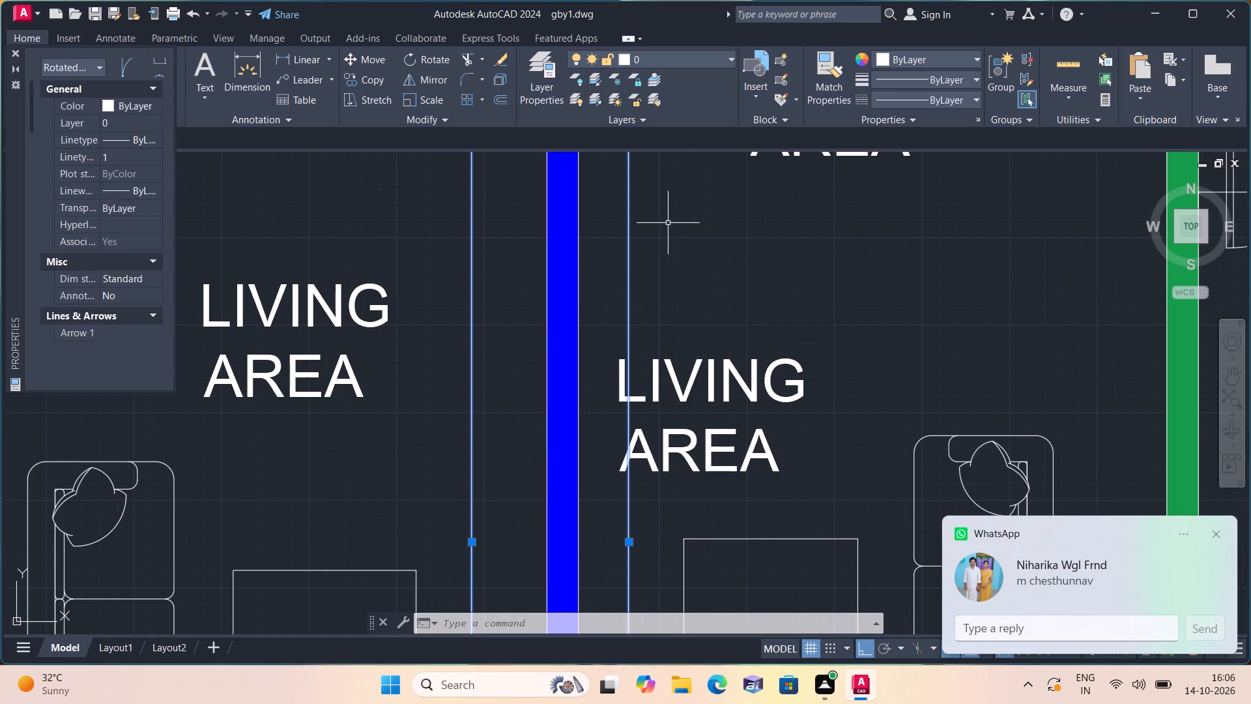
scroll(93, 338, down, 6)
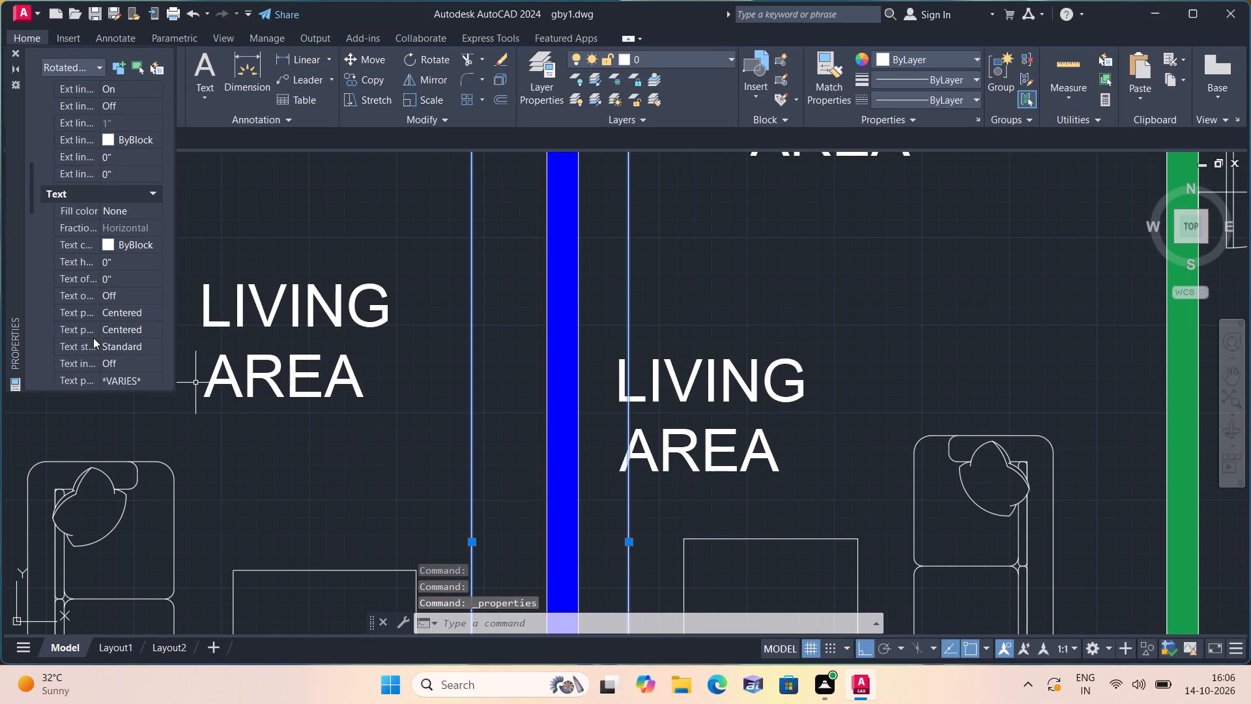
click(119, 259)
key(BackSpace)
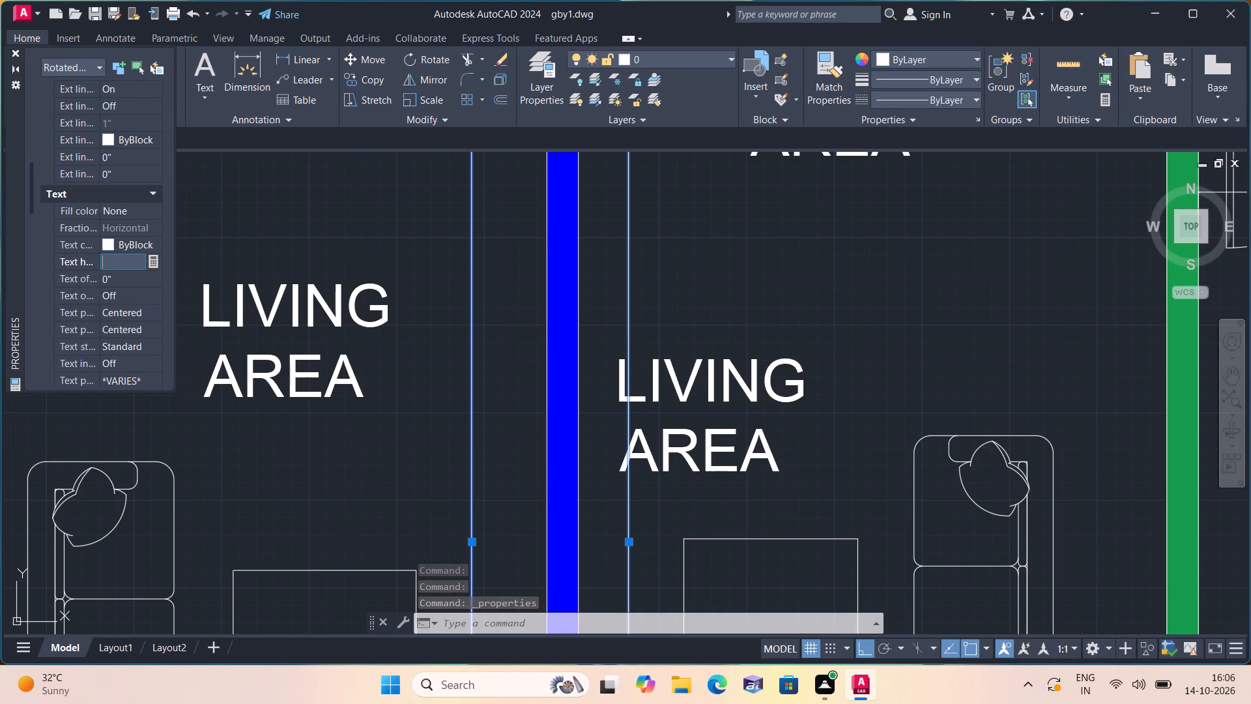
key(6)
key(shift+quotedbl)
click(255, 244)
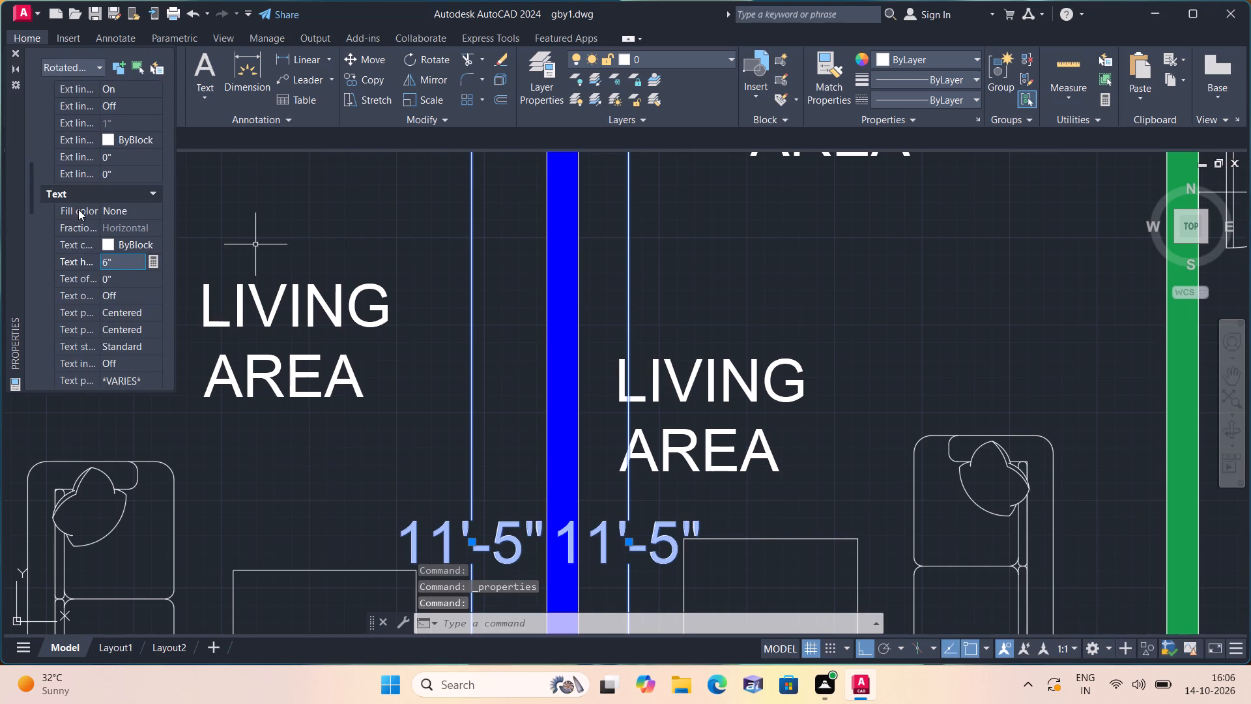
click(18, 50)
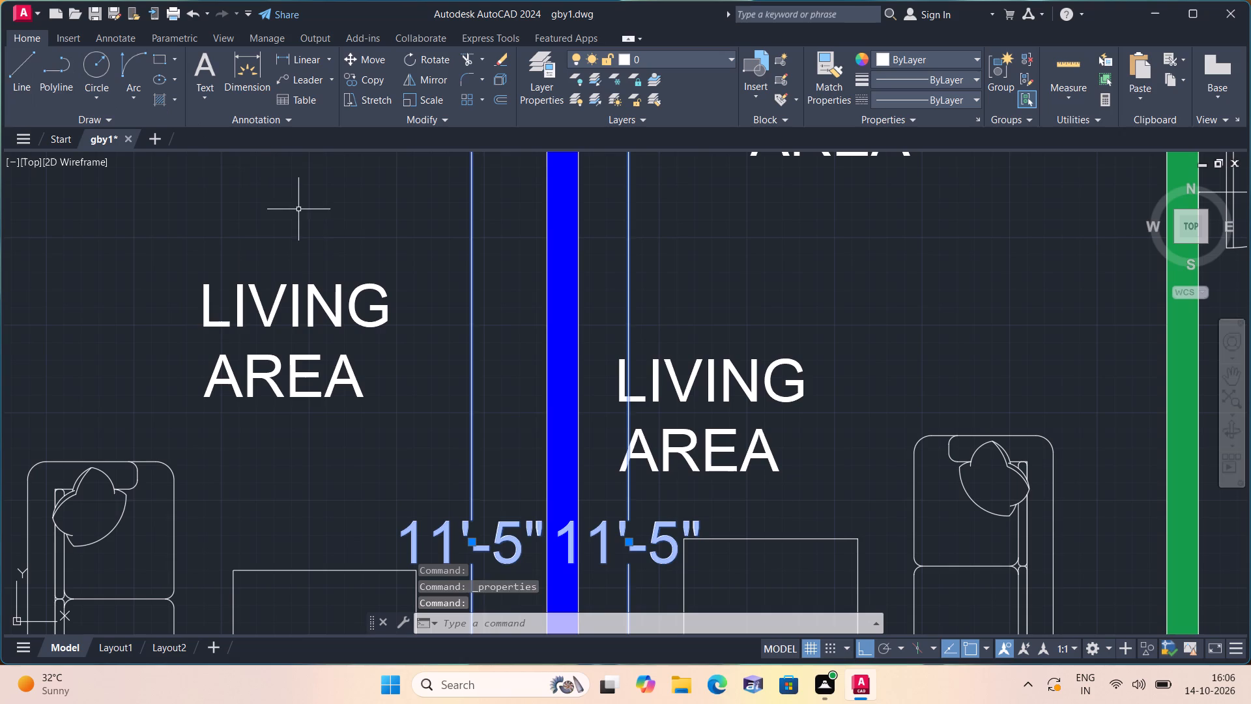
key(Escape)
Look over the whole floor plan, including the room labels and dimensions of both units.
scroll(795, 703, down, 1)
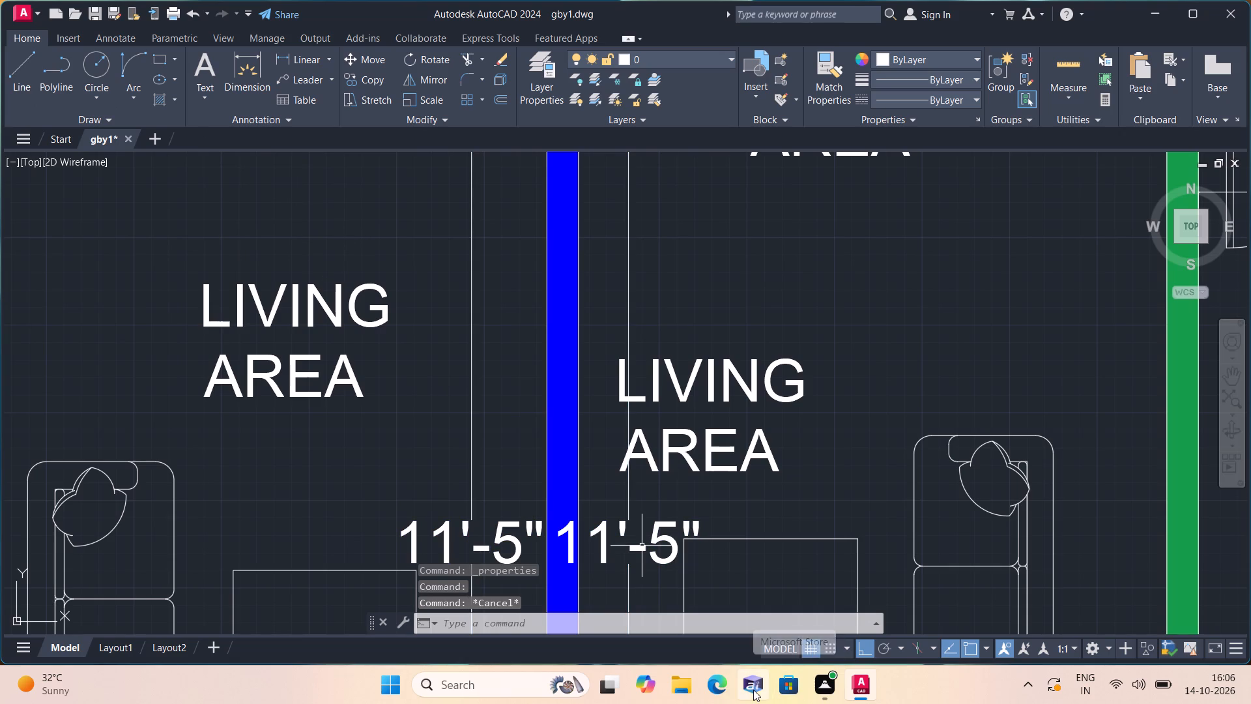
scroll(753, 690, down, 2)
scroll(717, 633, down, 1)
scroll(607, 503, down, 1)
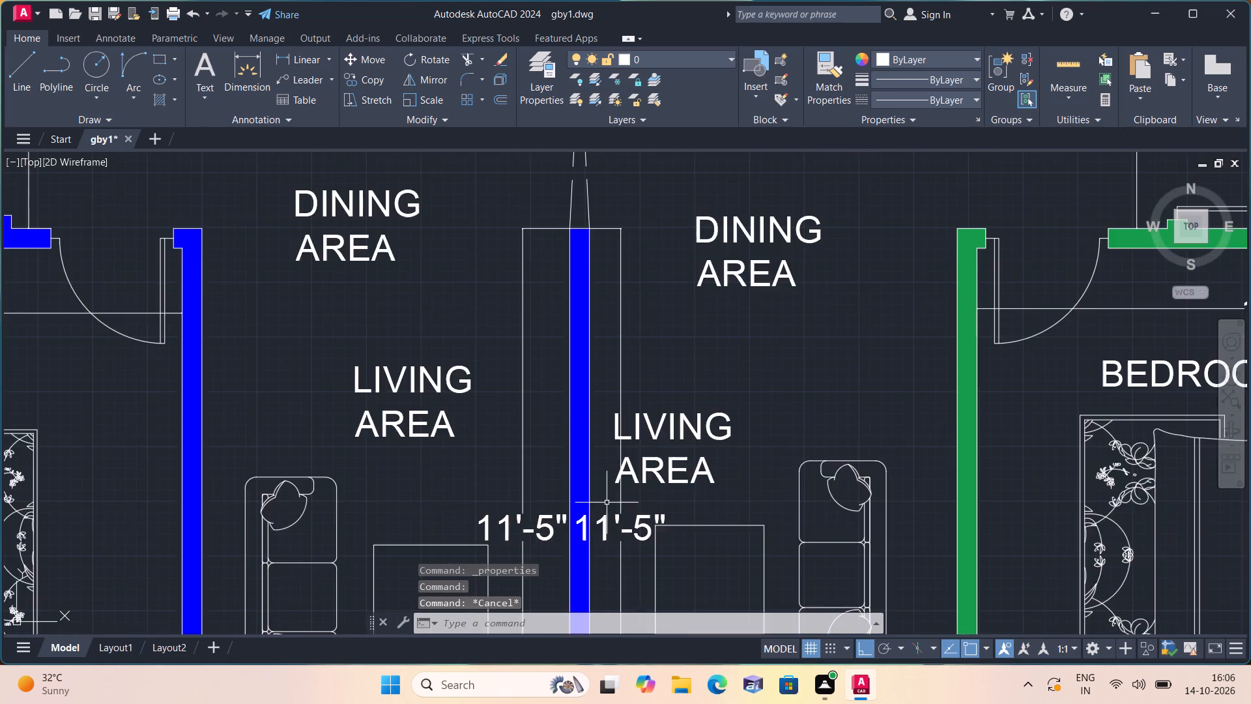
scroll(607, 503, down, 2)
middle_drag(548, 458, 558, 503)
scroll(558, 503, down, 1)
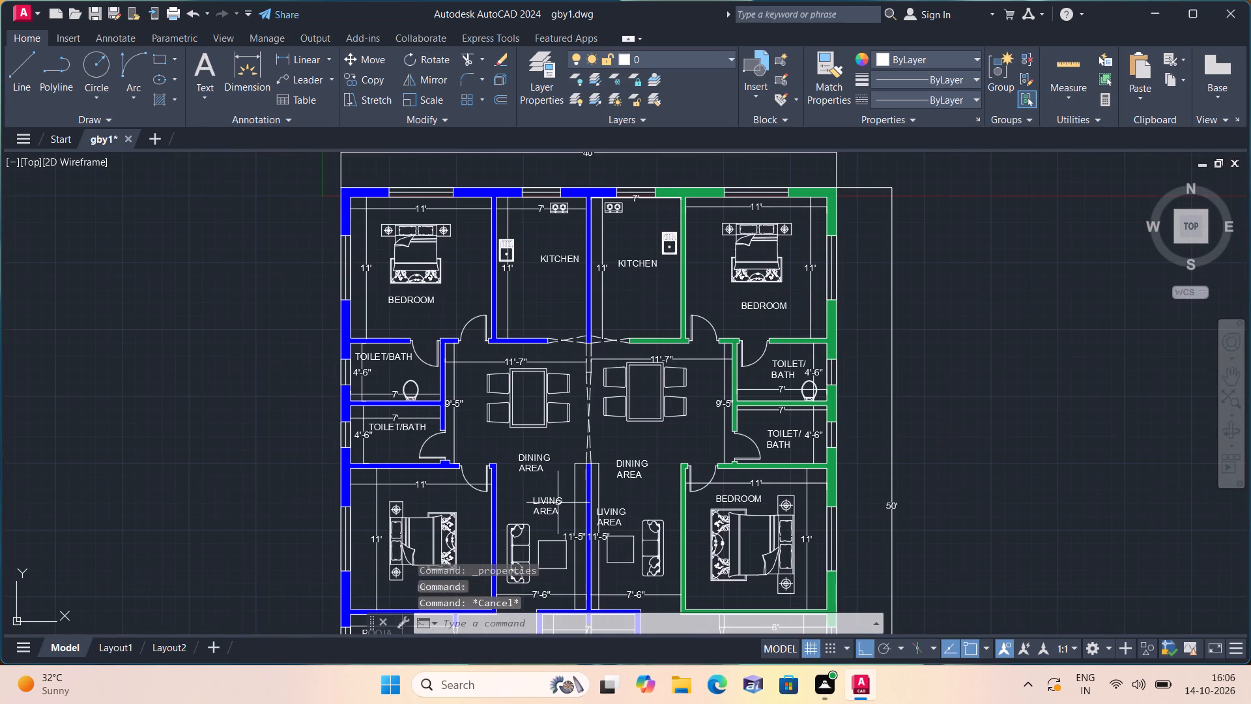
scroll(558, 503, down, 1)
scroll(557, 452, up, 1)
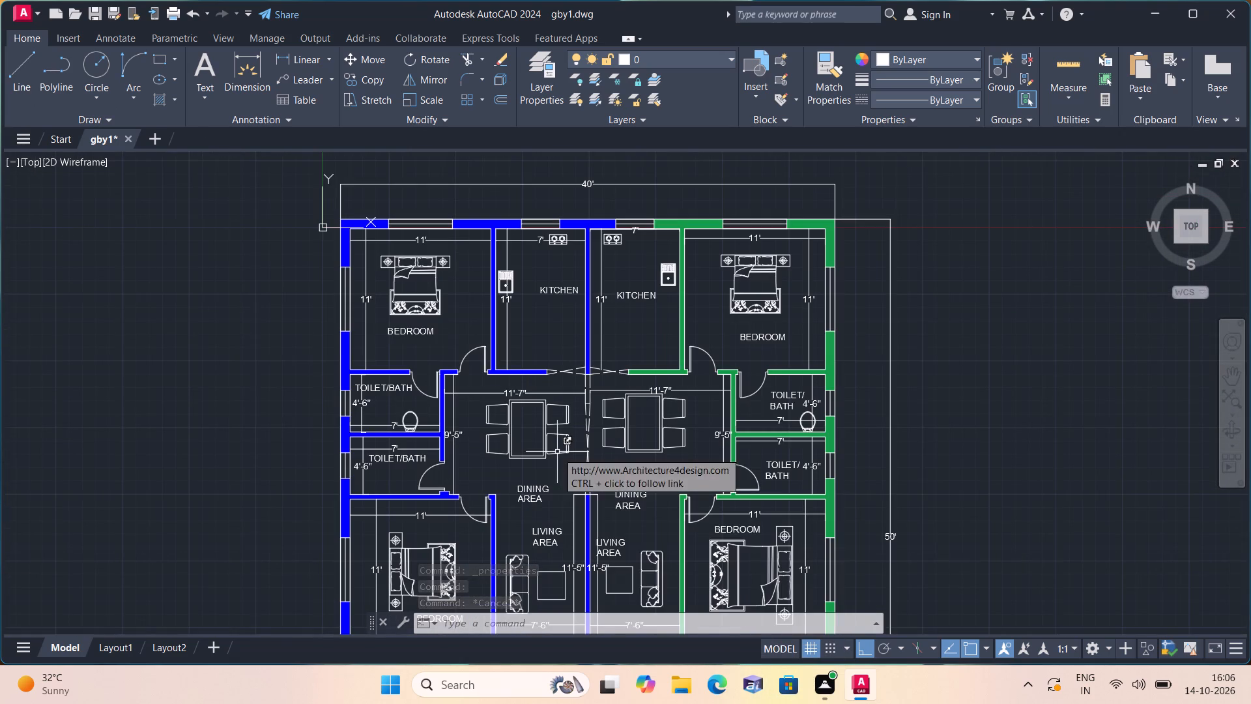
scroll(557, 452, down, 2)
scroll(523, 414, up, 1)
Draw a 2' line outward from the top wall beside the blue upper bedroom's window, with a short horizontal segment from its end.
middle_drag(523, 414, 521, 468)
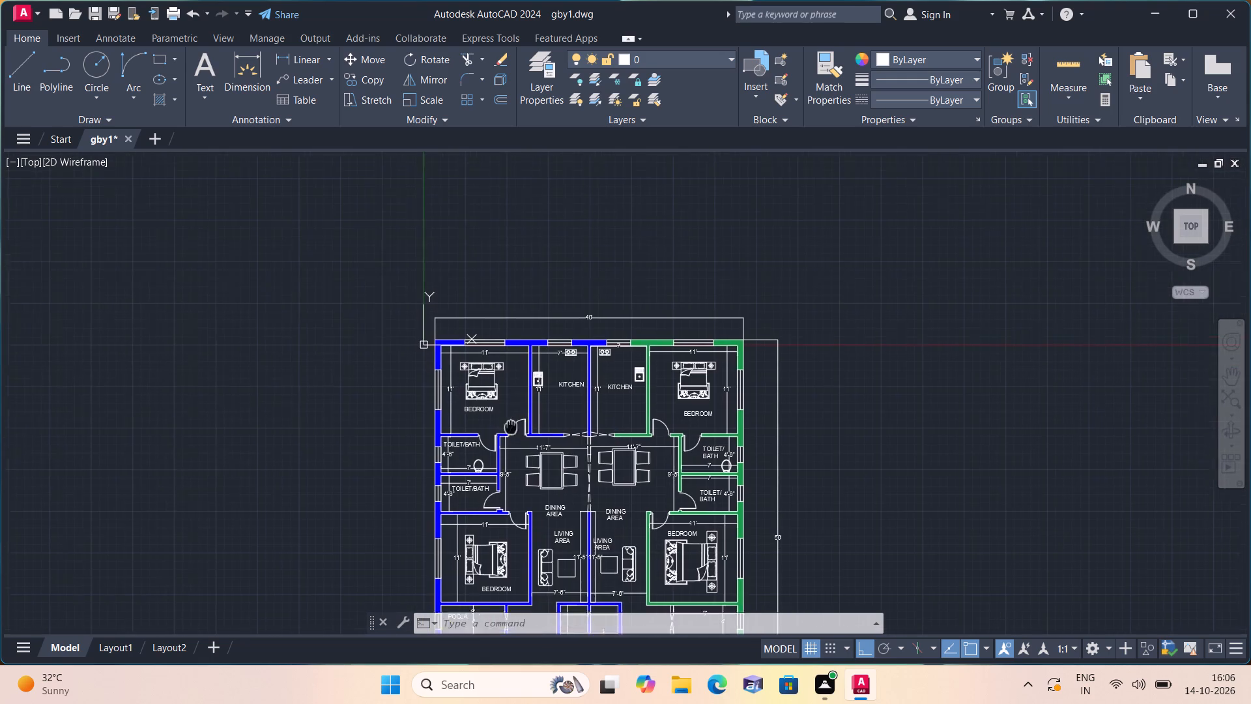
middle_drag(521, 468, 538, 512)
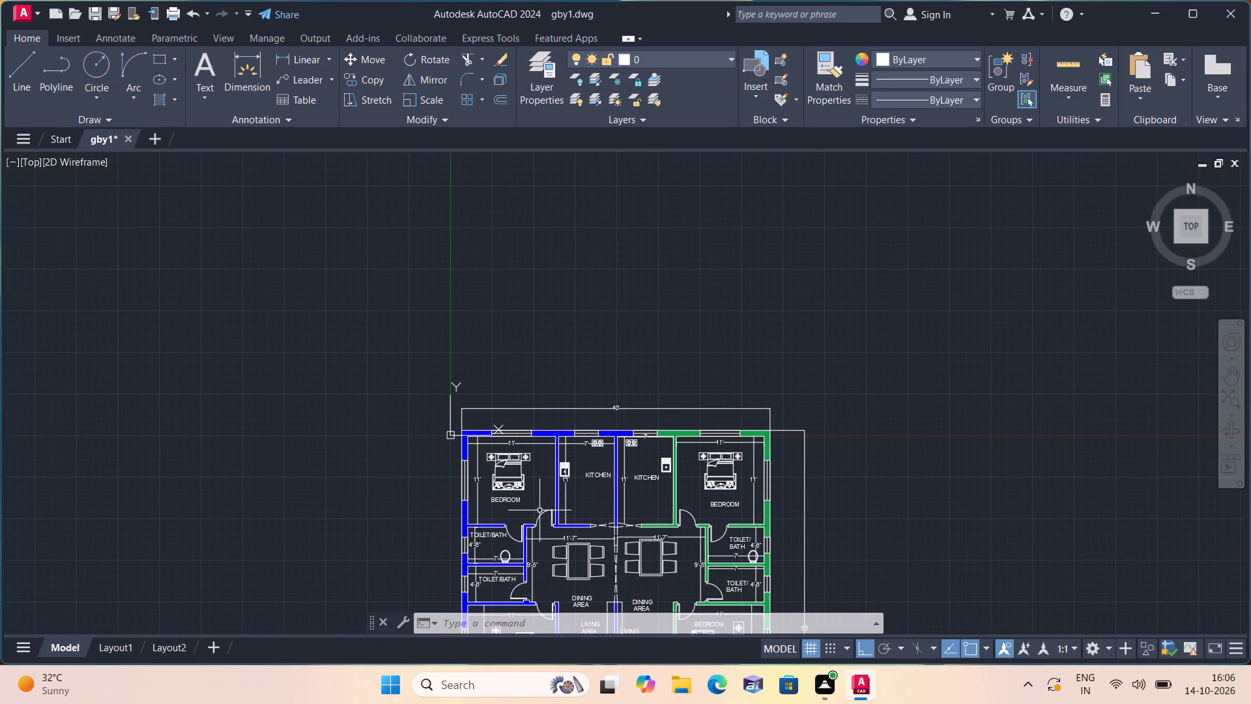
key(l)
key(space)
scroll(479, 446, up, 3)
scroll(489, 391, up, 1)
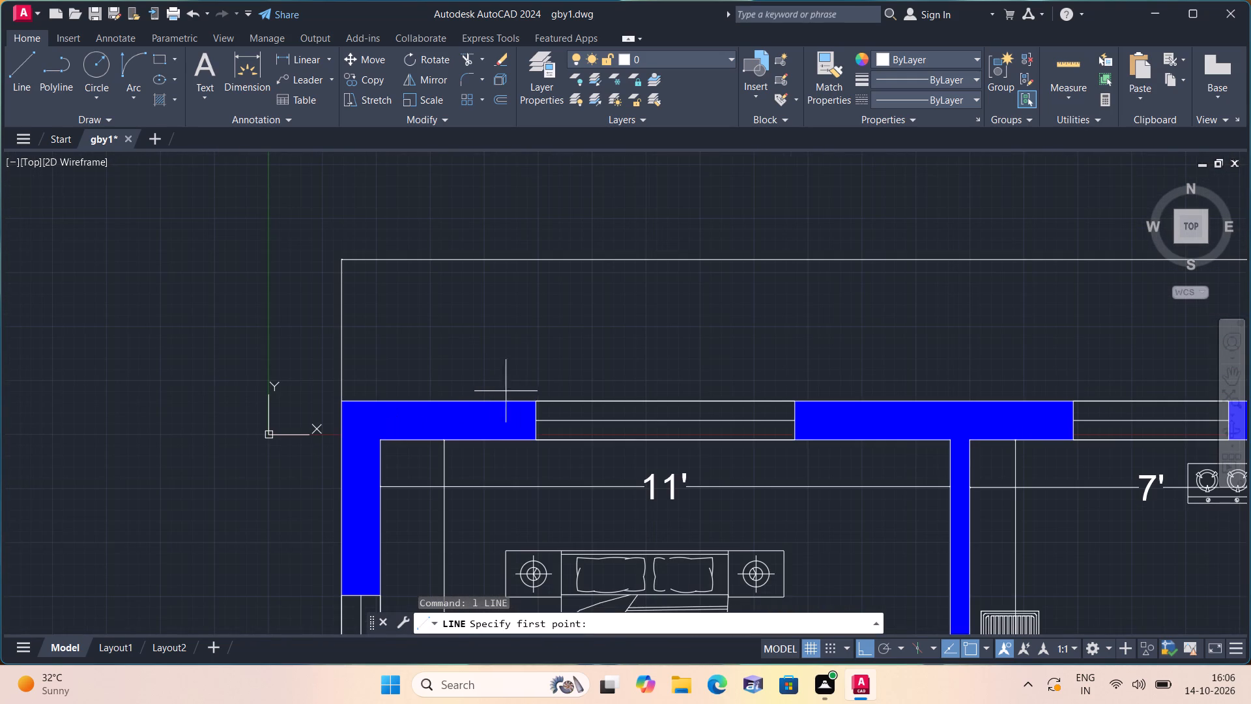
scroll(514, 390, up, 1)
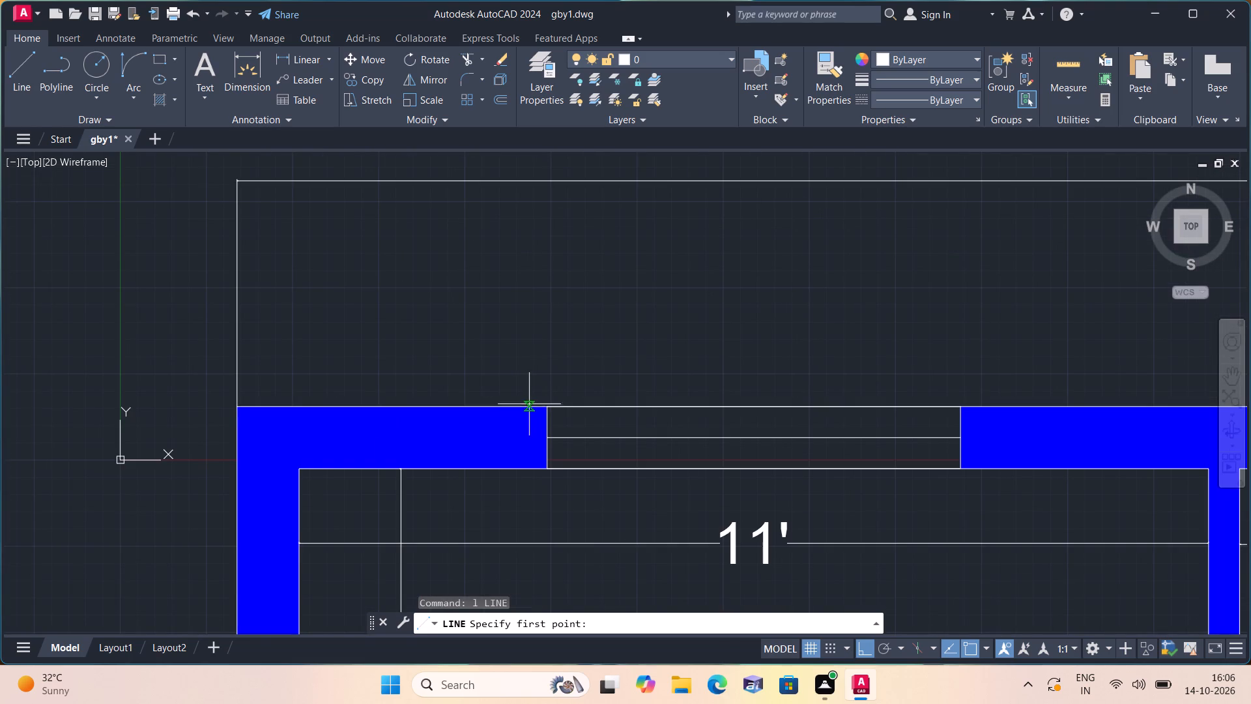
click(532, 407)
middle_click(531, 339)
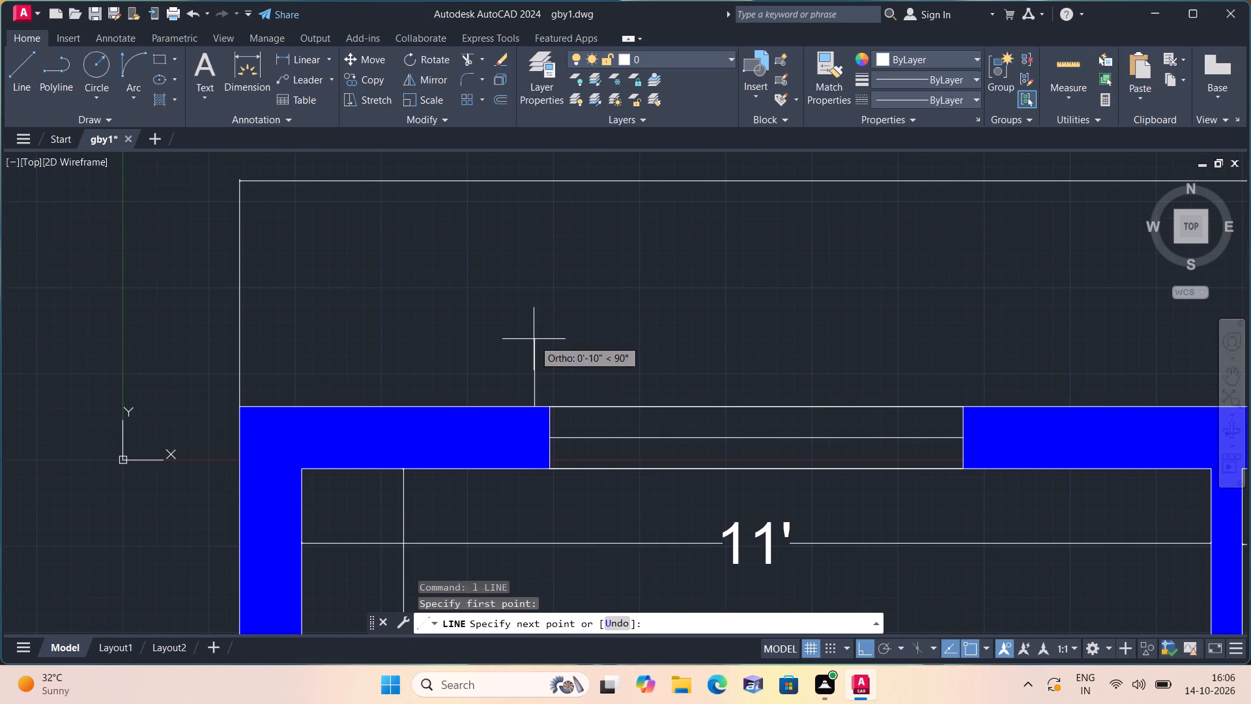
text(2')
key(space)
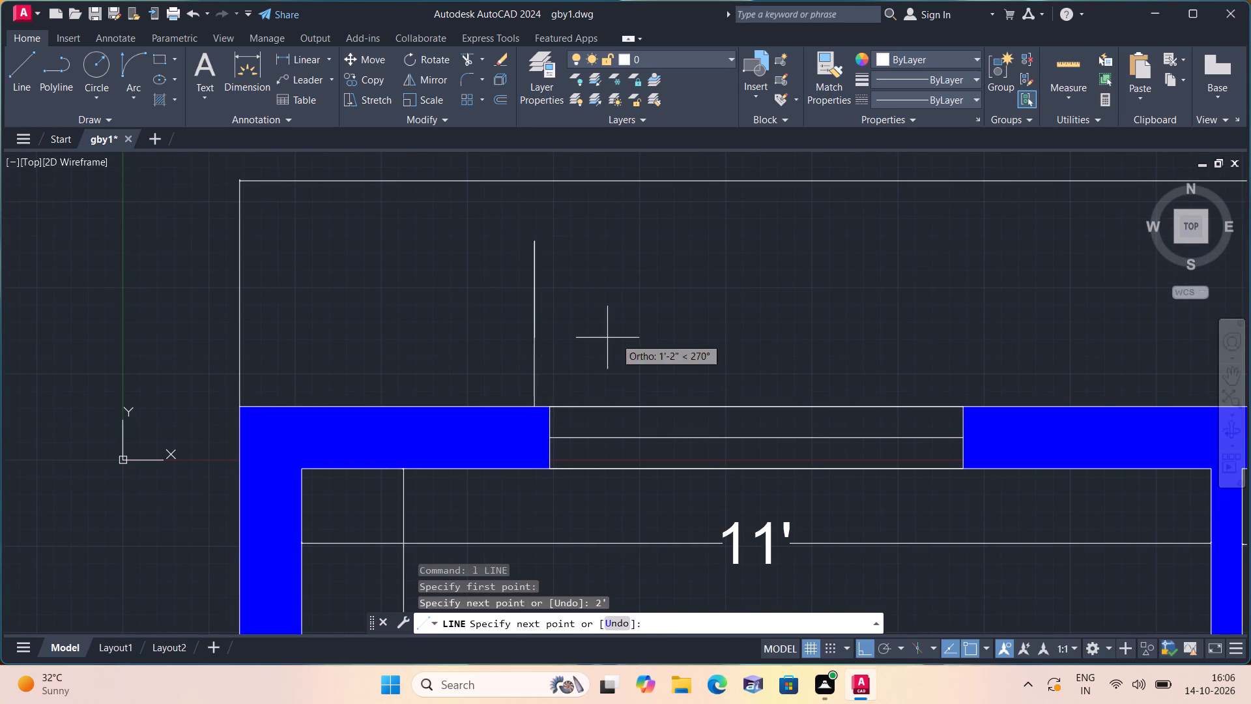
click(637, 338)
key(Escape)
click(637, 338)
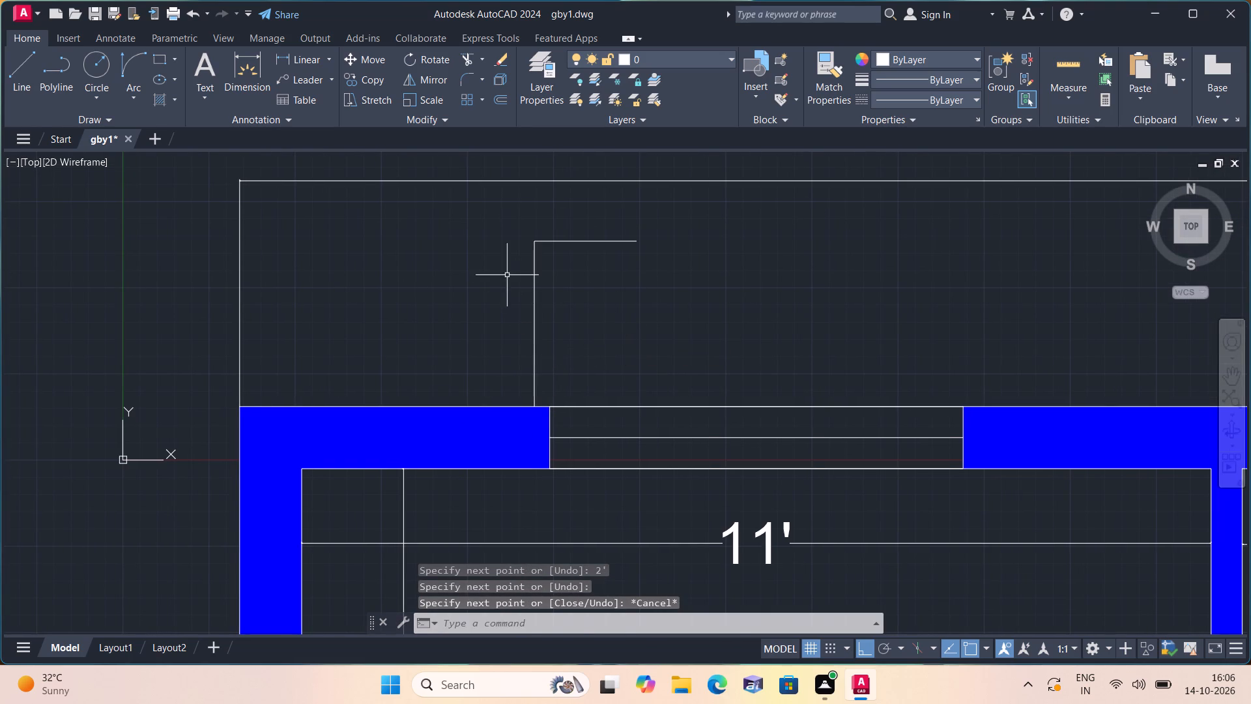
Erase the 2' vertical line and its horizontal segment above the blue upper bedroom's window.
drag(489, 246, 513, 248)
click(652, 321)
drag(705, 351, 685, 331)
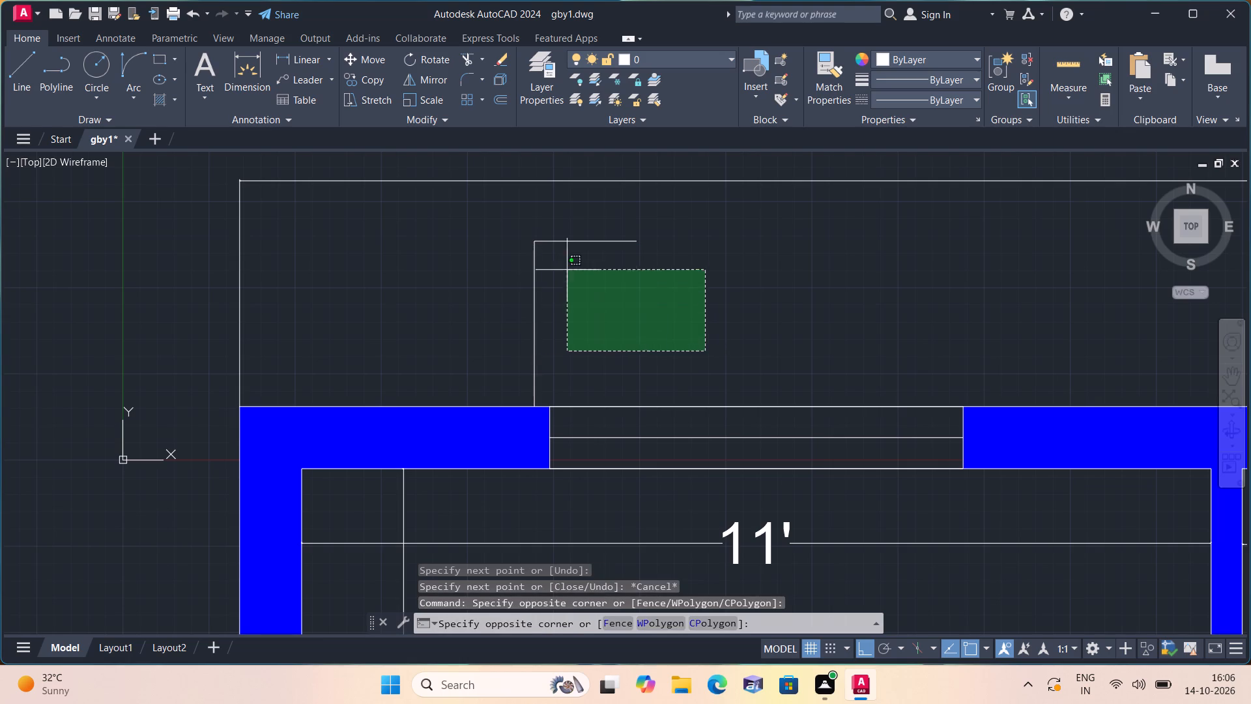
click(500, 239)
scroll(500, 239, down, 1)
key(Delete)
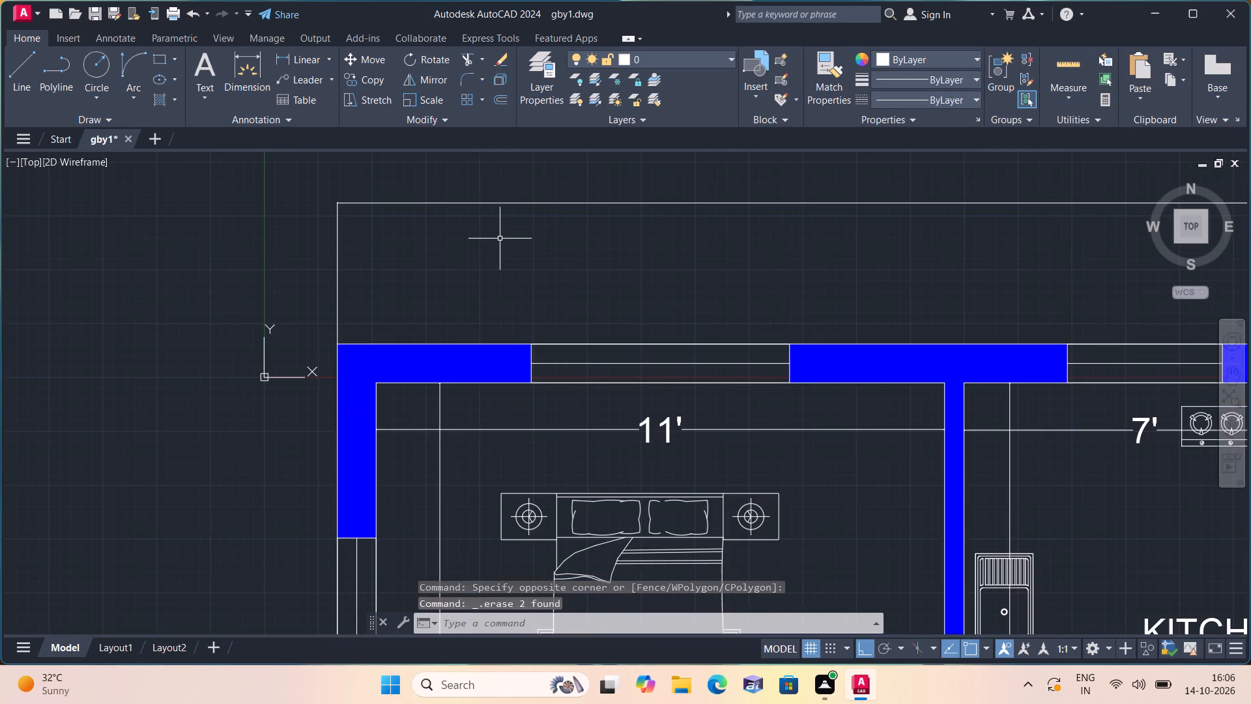
Draw a three-sided line outline projecting 1' from the outer wall, slightly wider than the blue upper bedroom's top window.
middle_drag(493, 260, 461, 312)
text(l)
key(space)
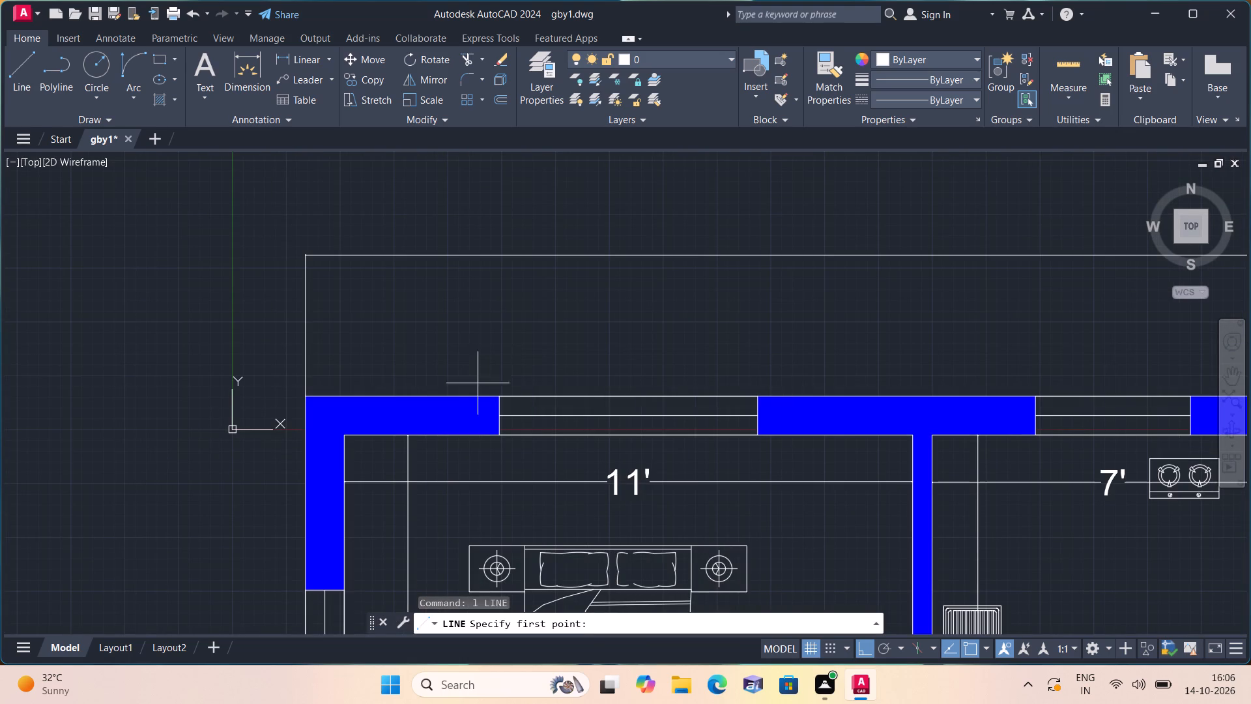
click(485, 394)
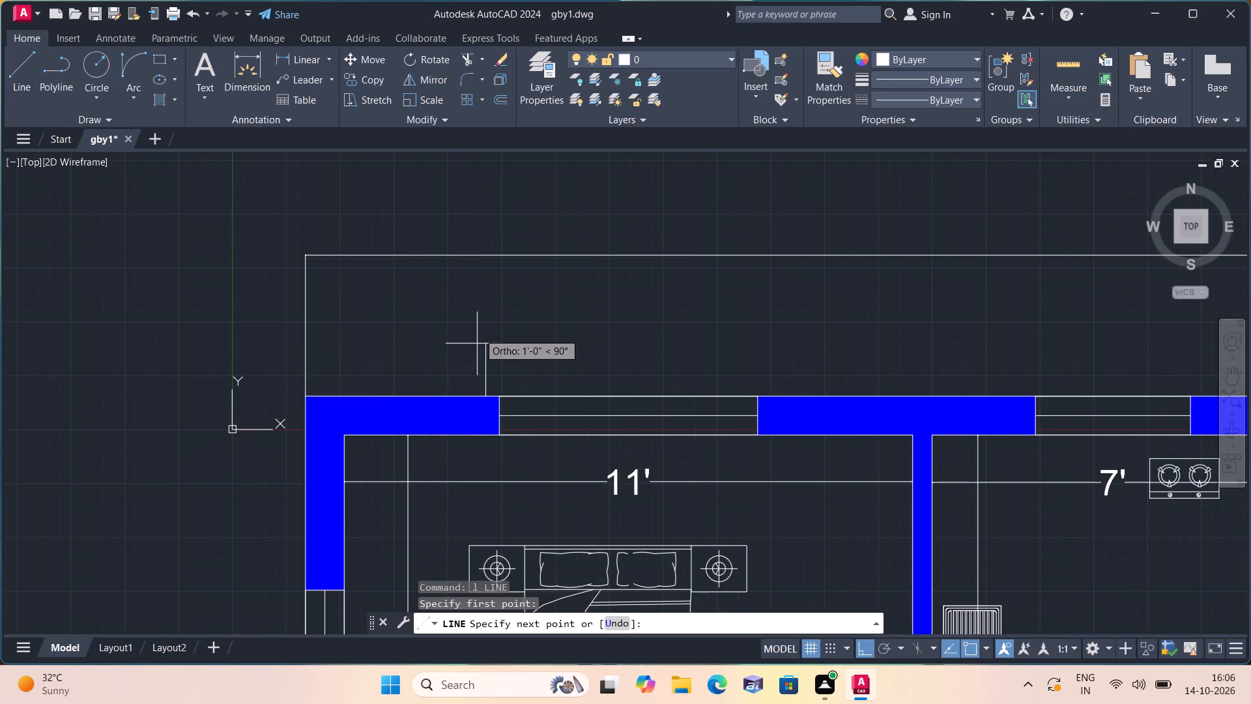
text(1')
key(space)
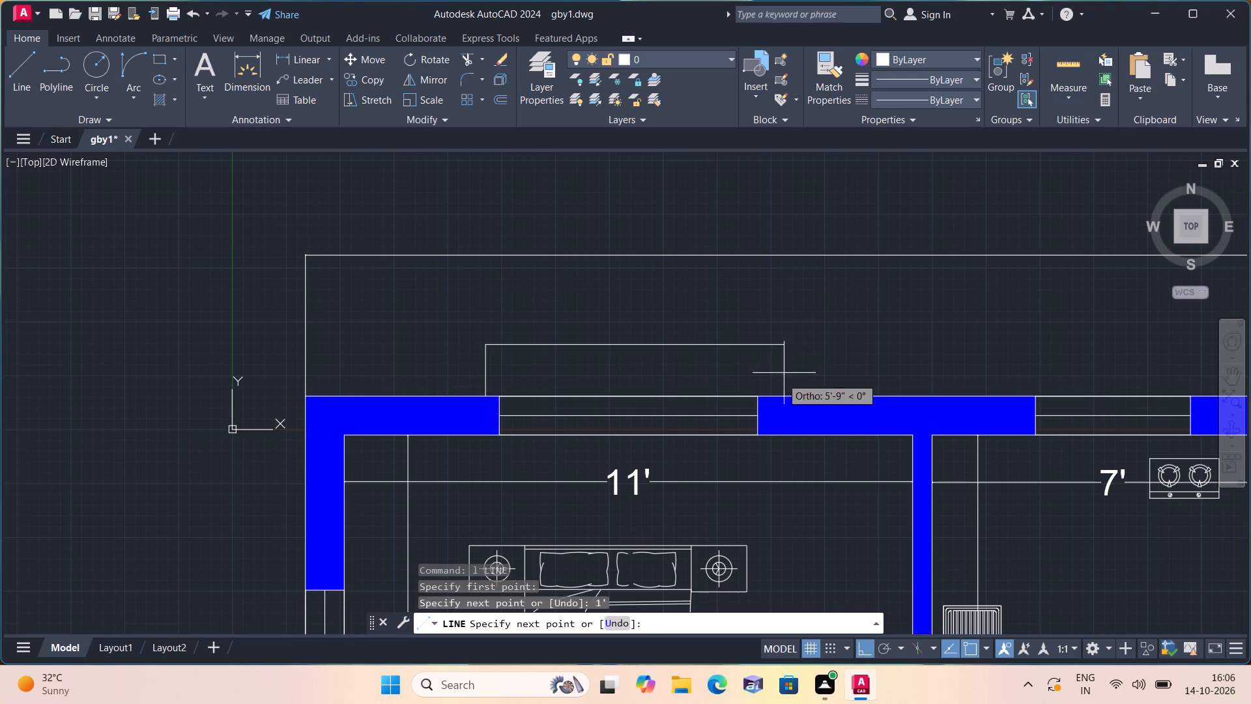
click(769, 353)
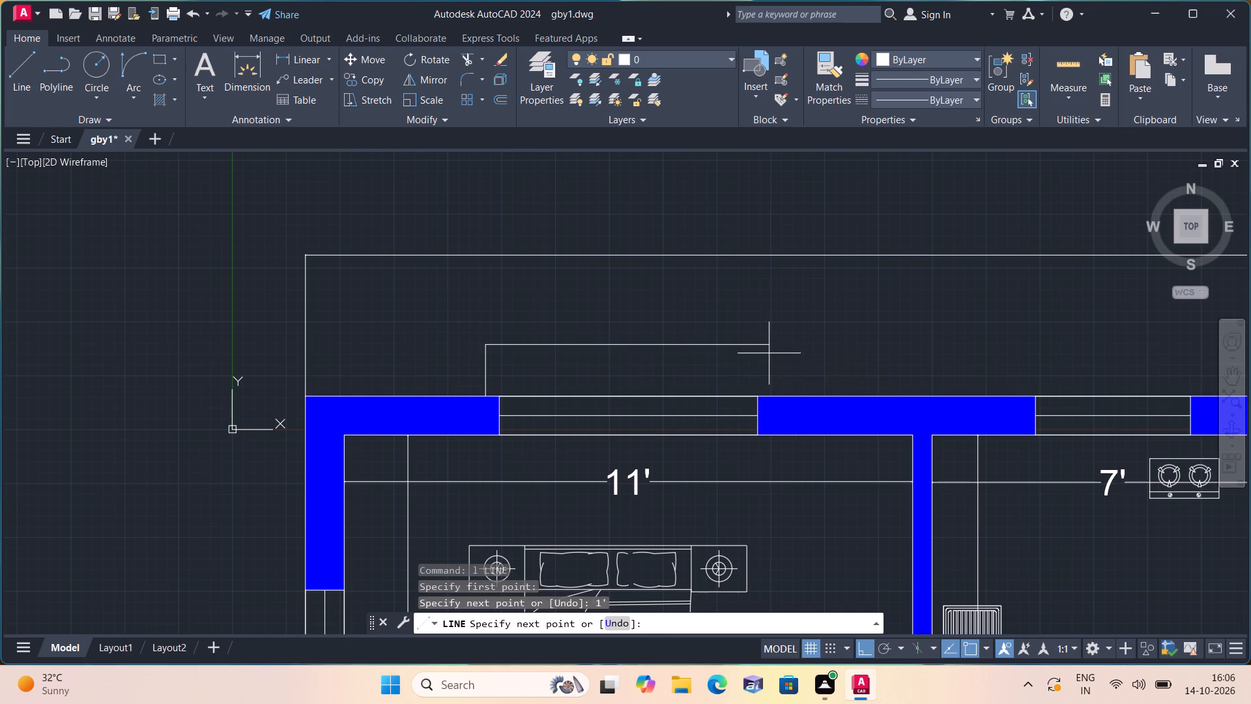
click(771, 397)
key(space)
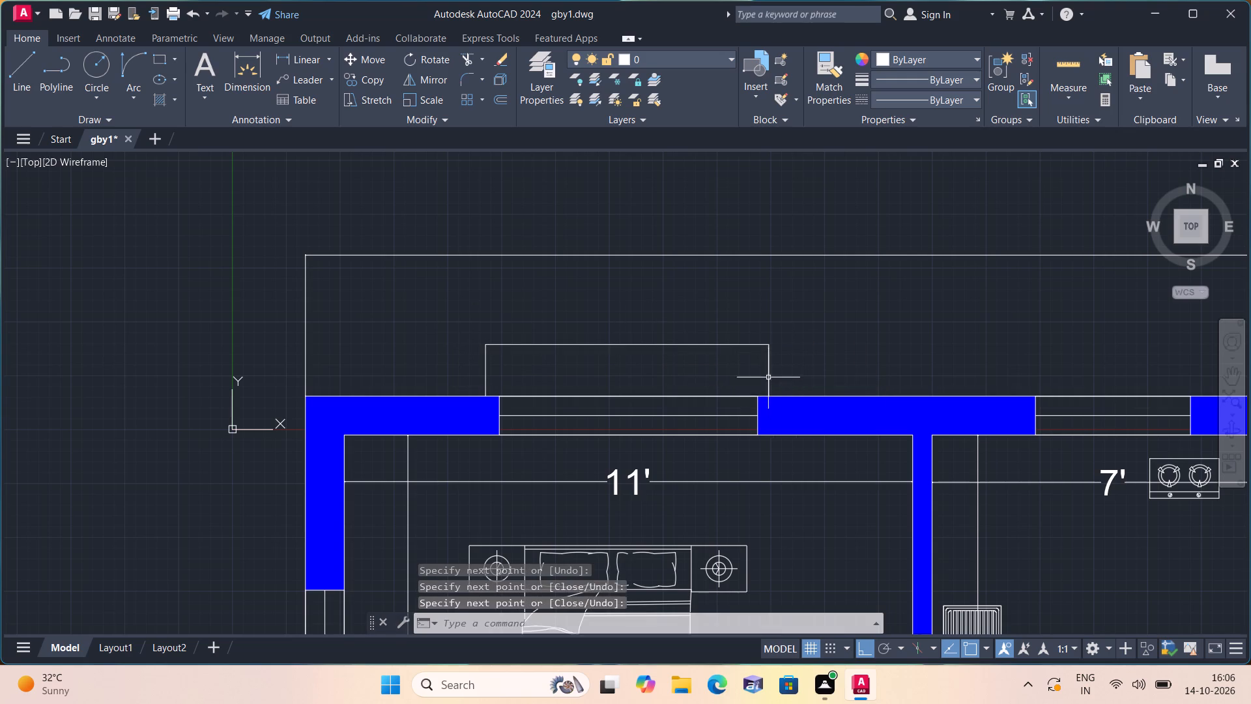
Draw a matching three-sided outline projecting 1' and about 3'-8" wide outside the blue unit's kitchen window.
scroll(781, 357, down, 1)
middle_drag(781, 357, 383, 390)
scroll(439, 399, up, 1)
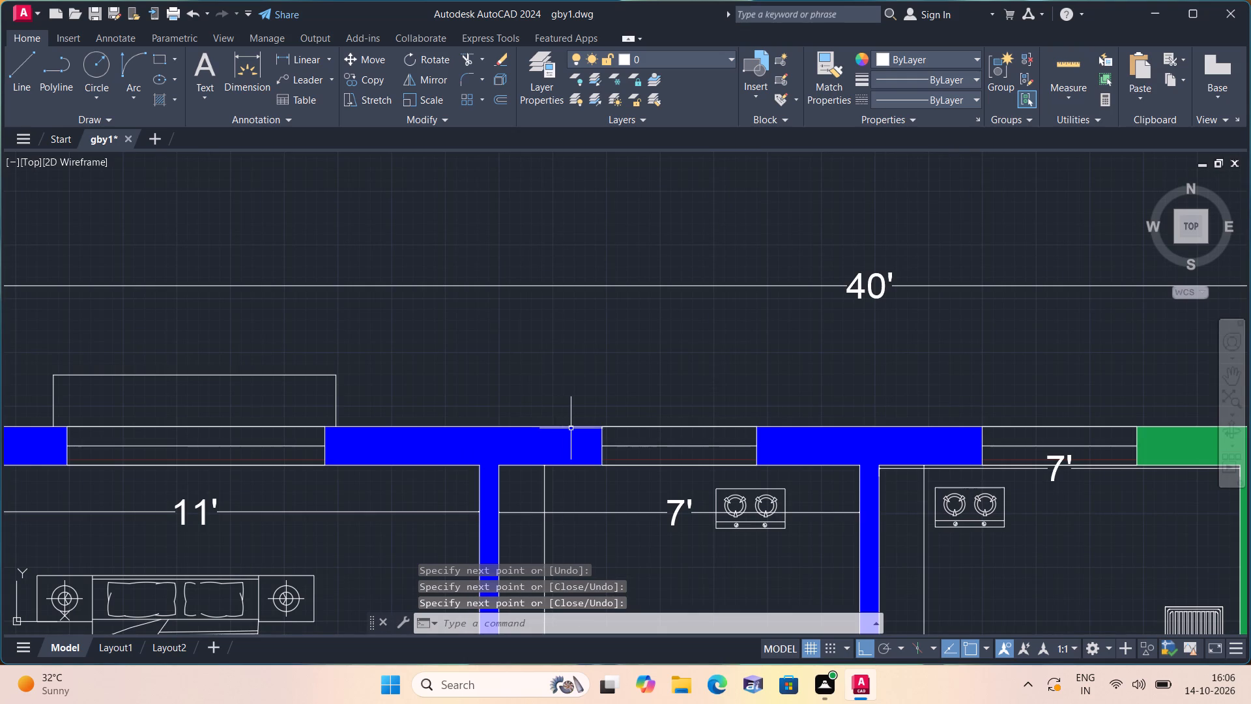
key(space)
click(586, 426)
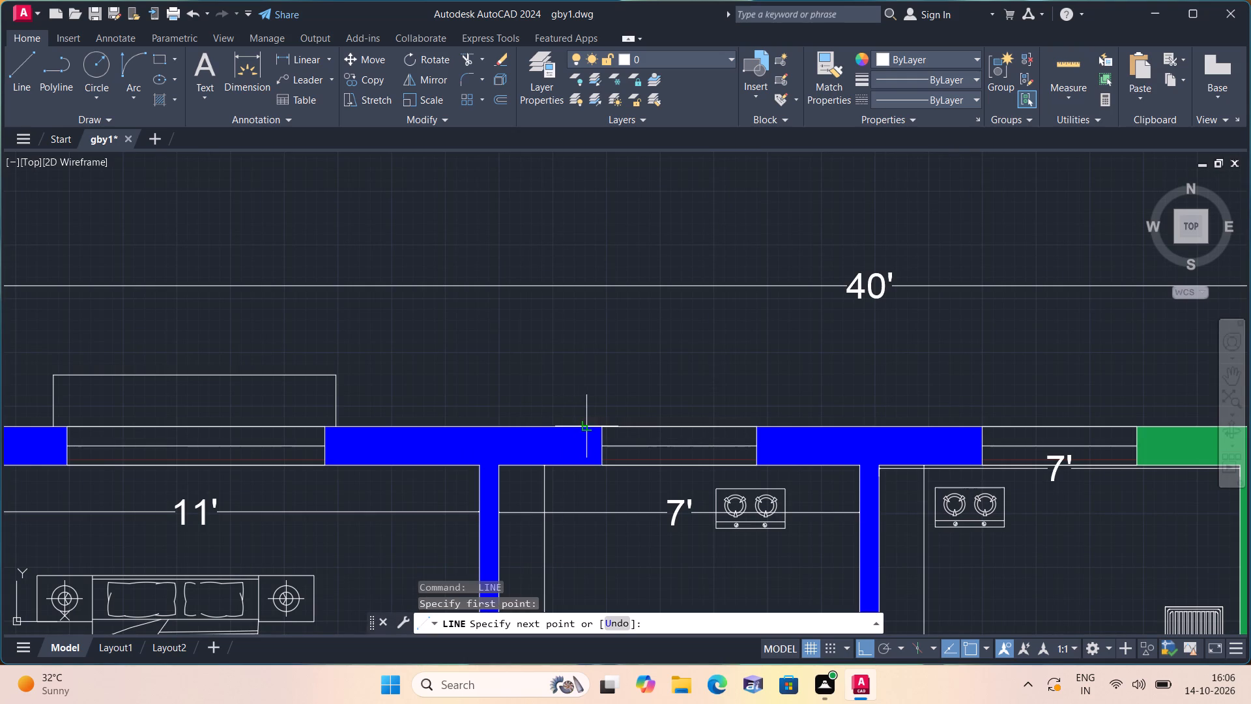
text(1')
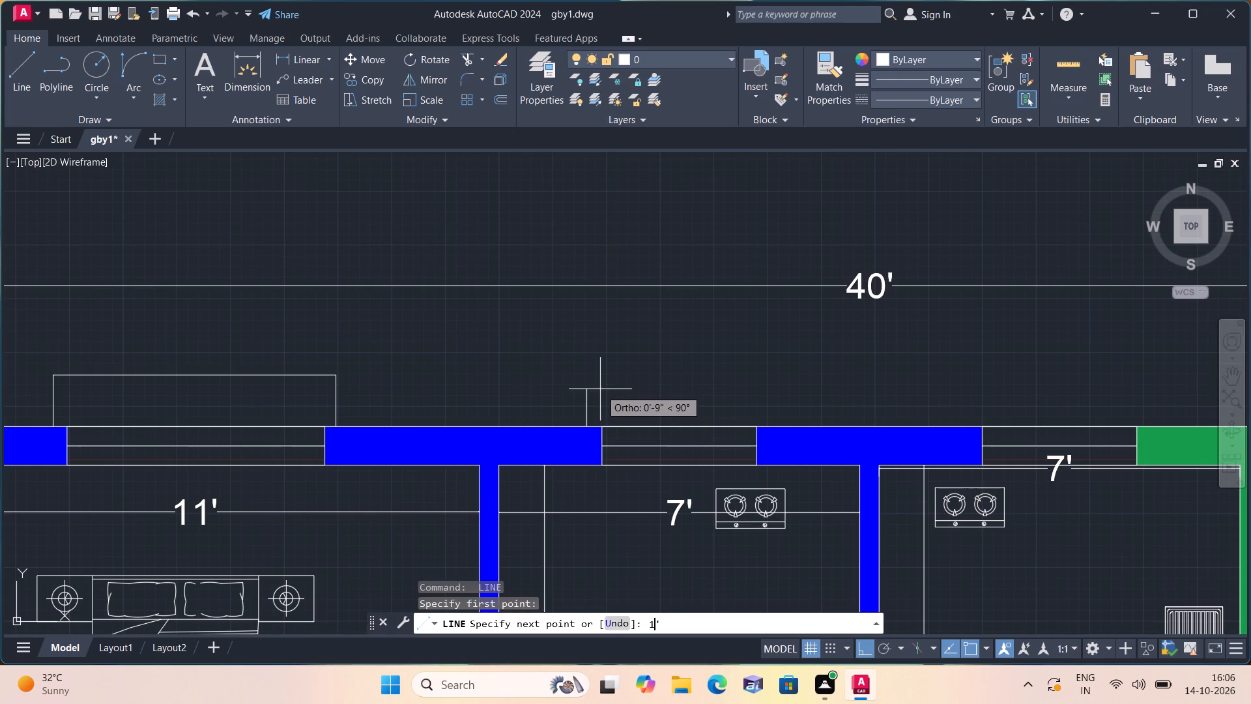
key(space)
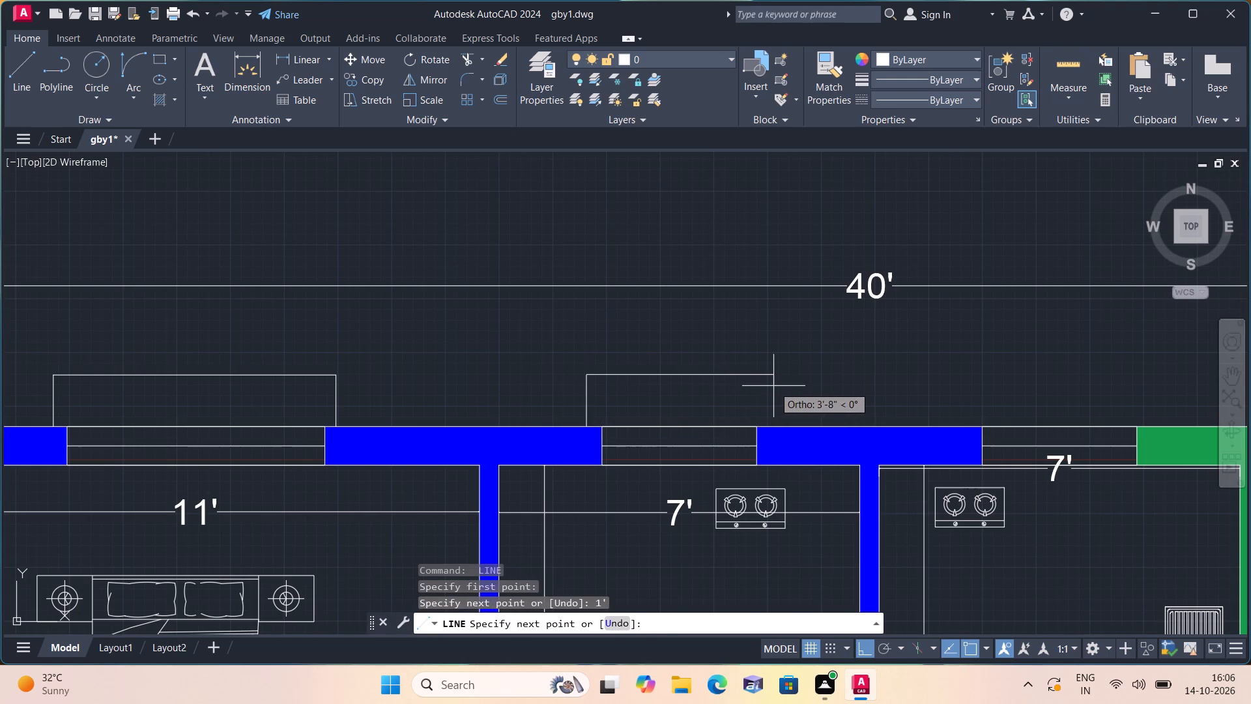
click(773, 386)
click(774, 424)
key(space)
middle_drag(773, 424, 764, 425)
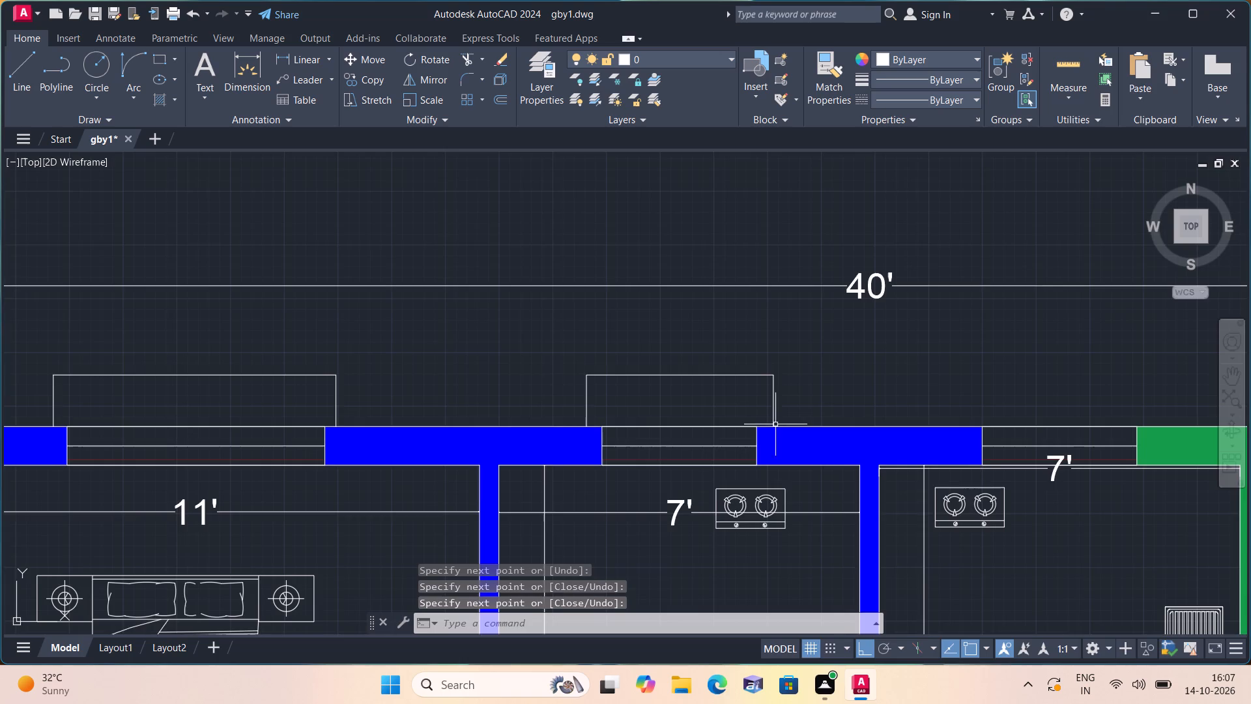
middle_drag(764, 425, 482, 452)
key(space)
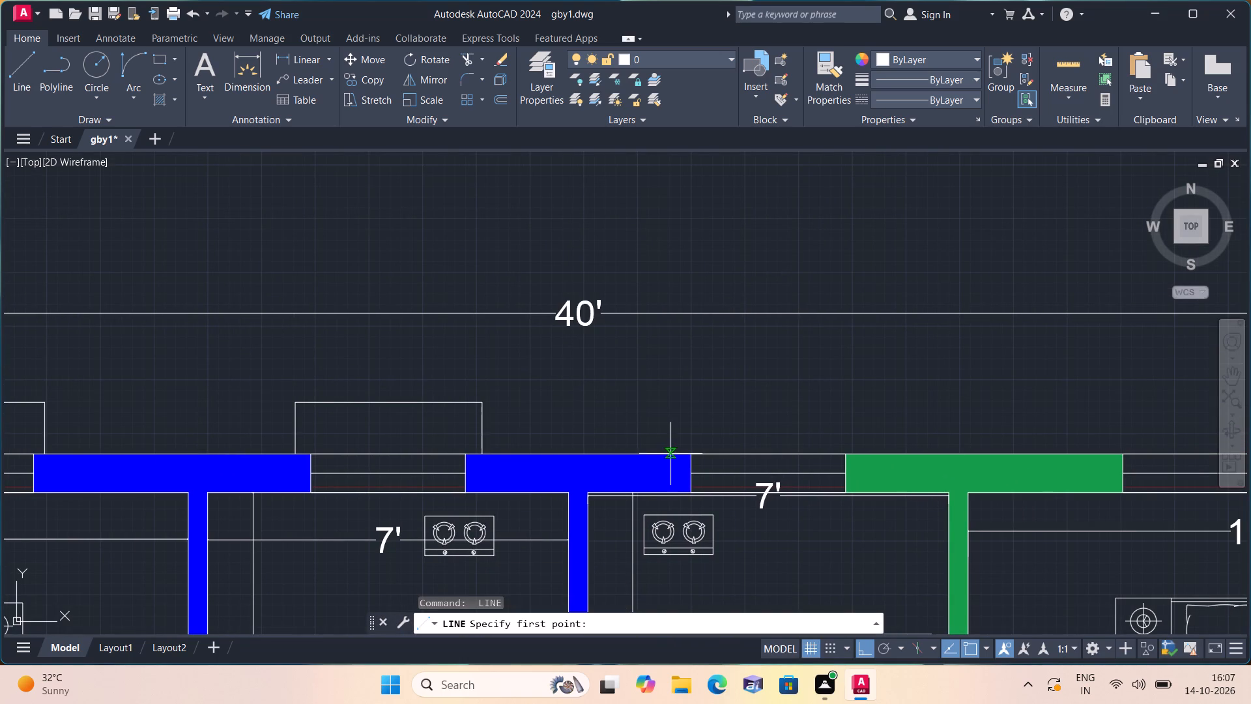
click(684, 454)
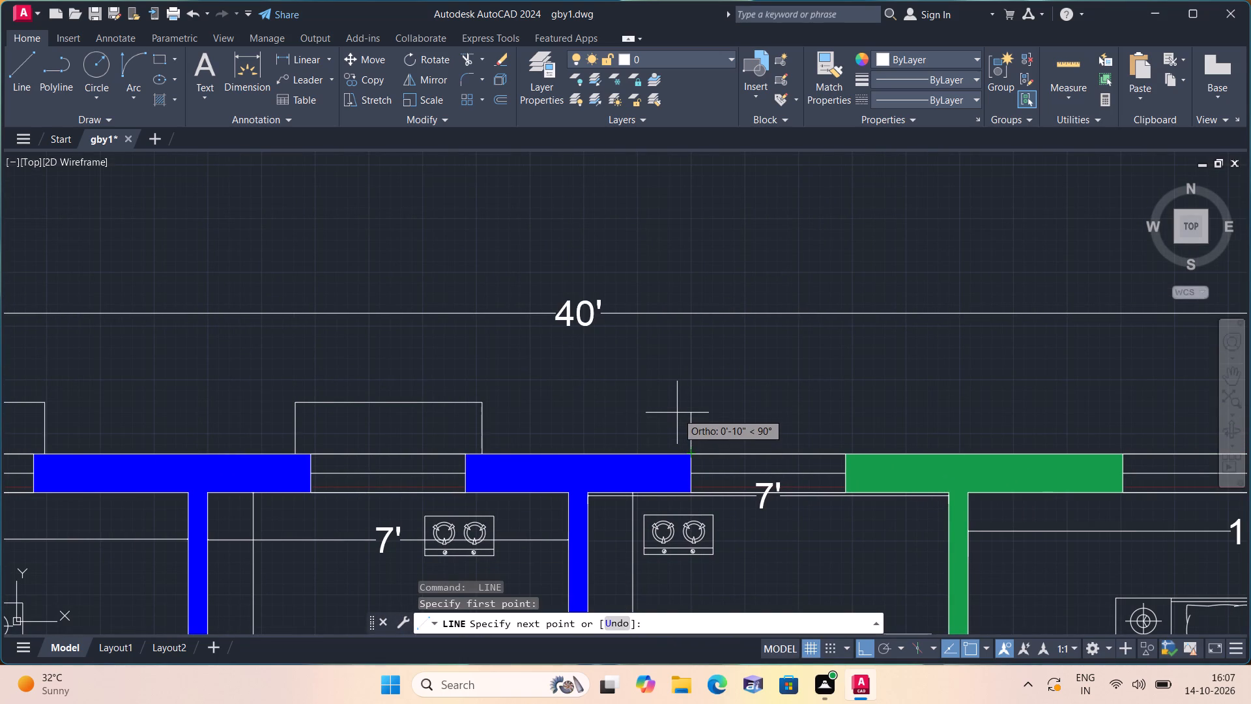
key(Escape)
Draw a three-sided line outline projecting 1' from the outer wall, slightly wider than the green unit's kitchen window.
key(space)
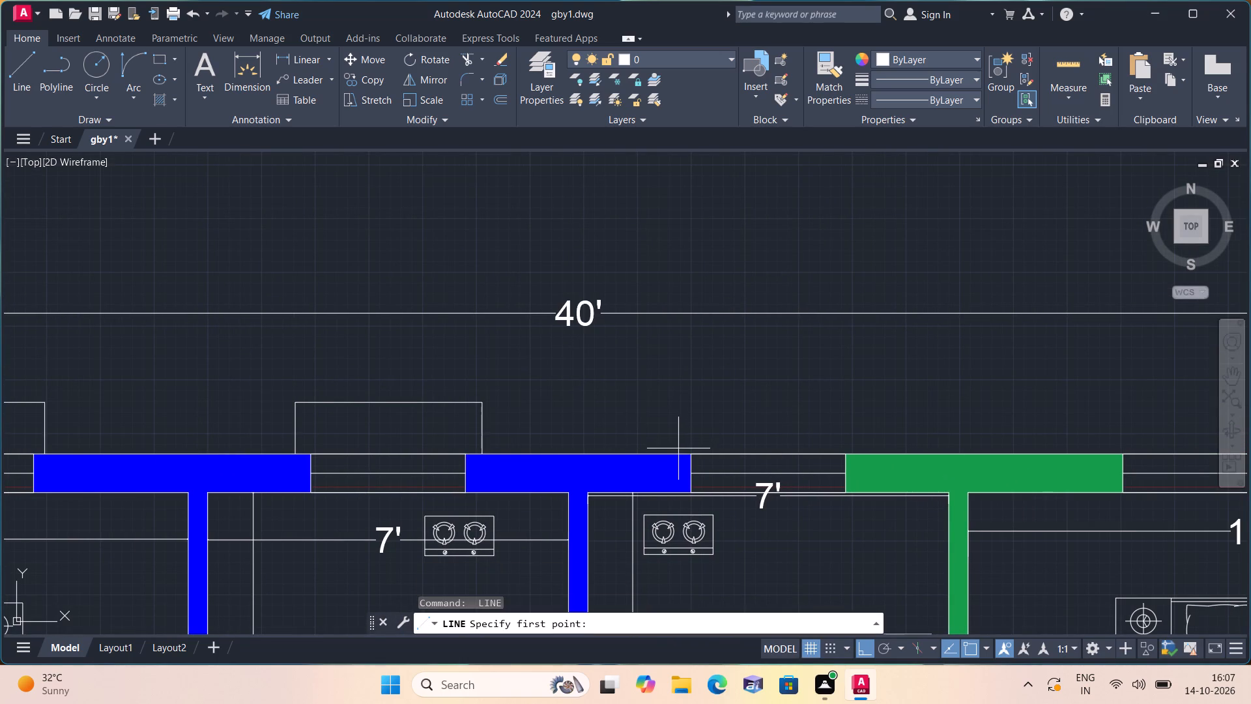
click(678, 451)
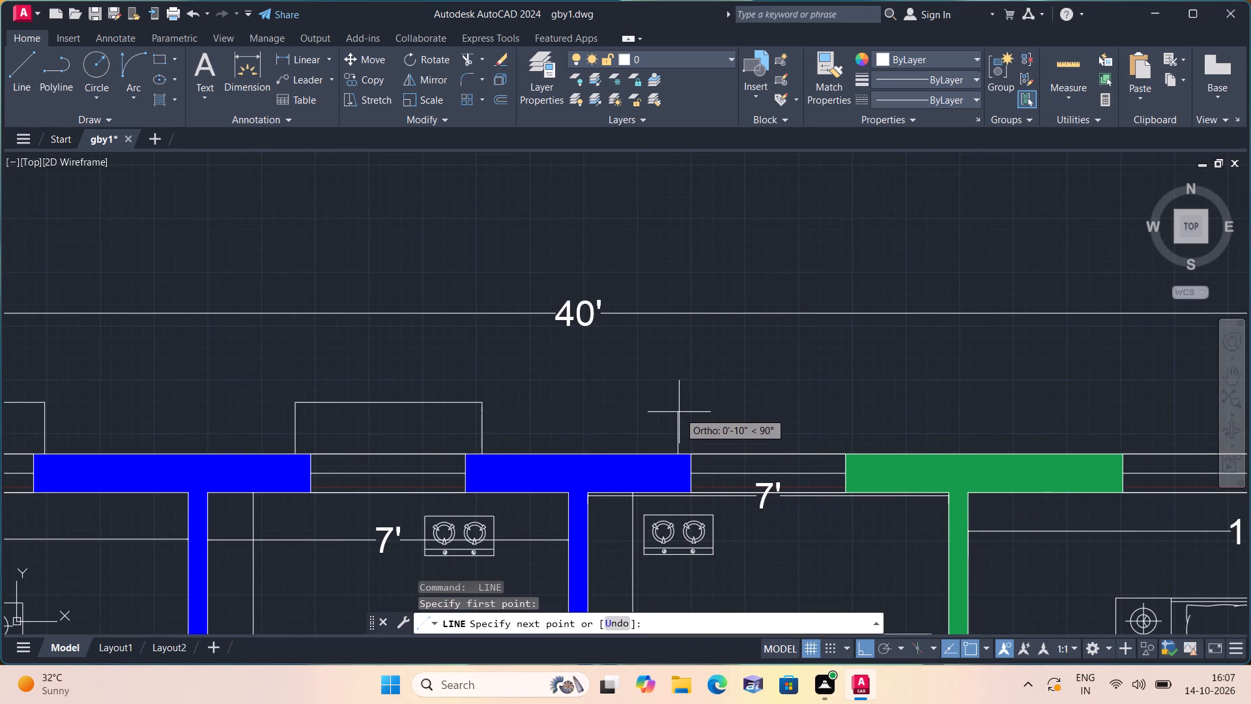
text(1')
key(space)
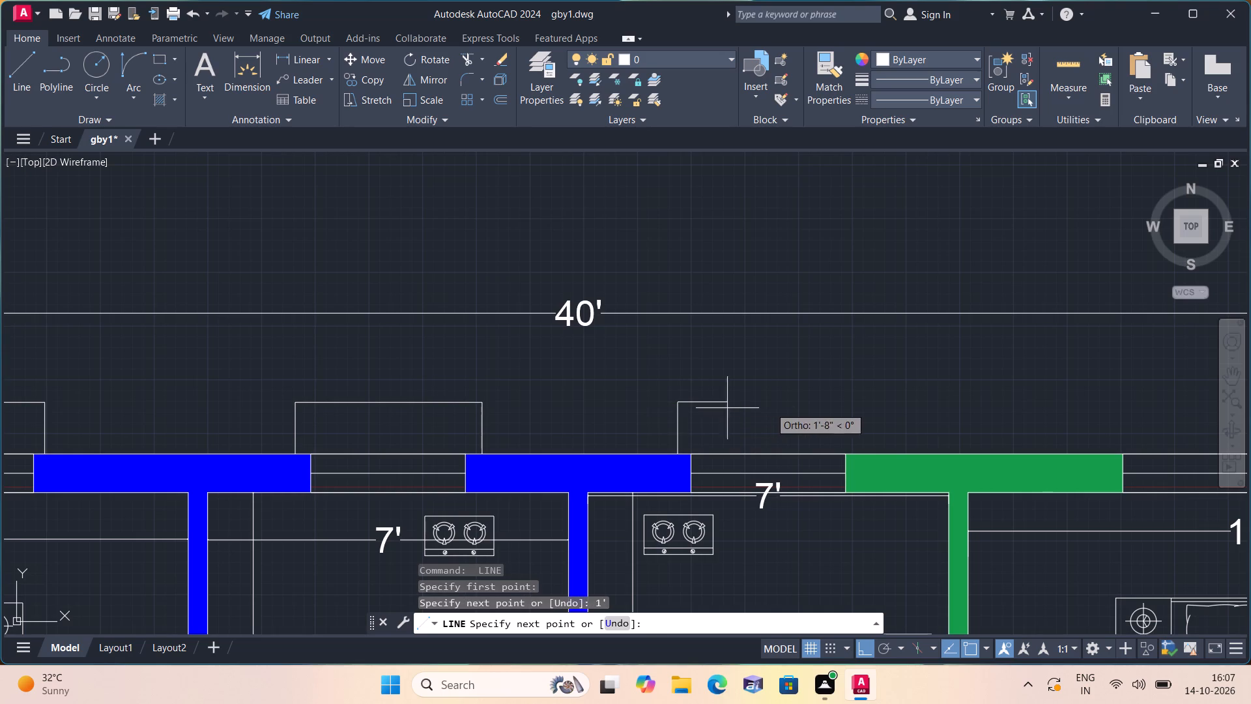
click(857, 409)
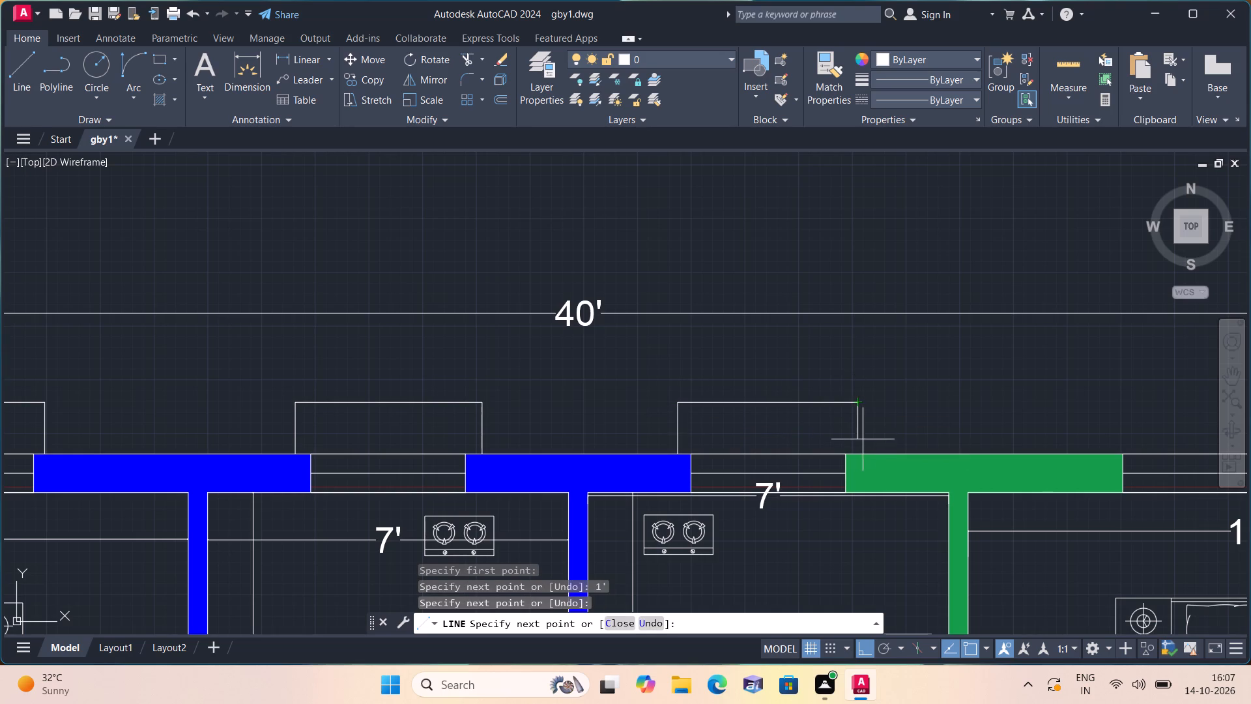
click(864, 450)
key(space)
Draw a three-sided line outline projecting 1' and about 5'-8" wide outside the green upper bedroom's top window.
scroll(843, 414, down, 1)
middle_drag(842, 413, 719, 420)
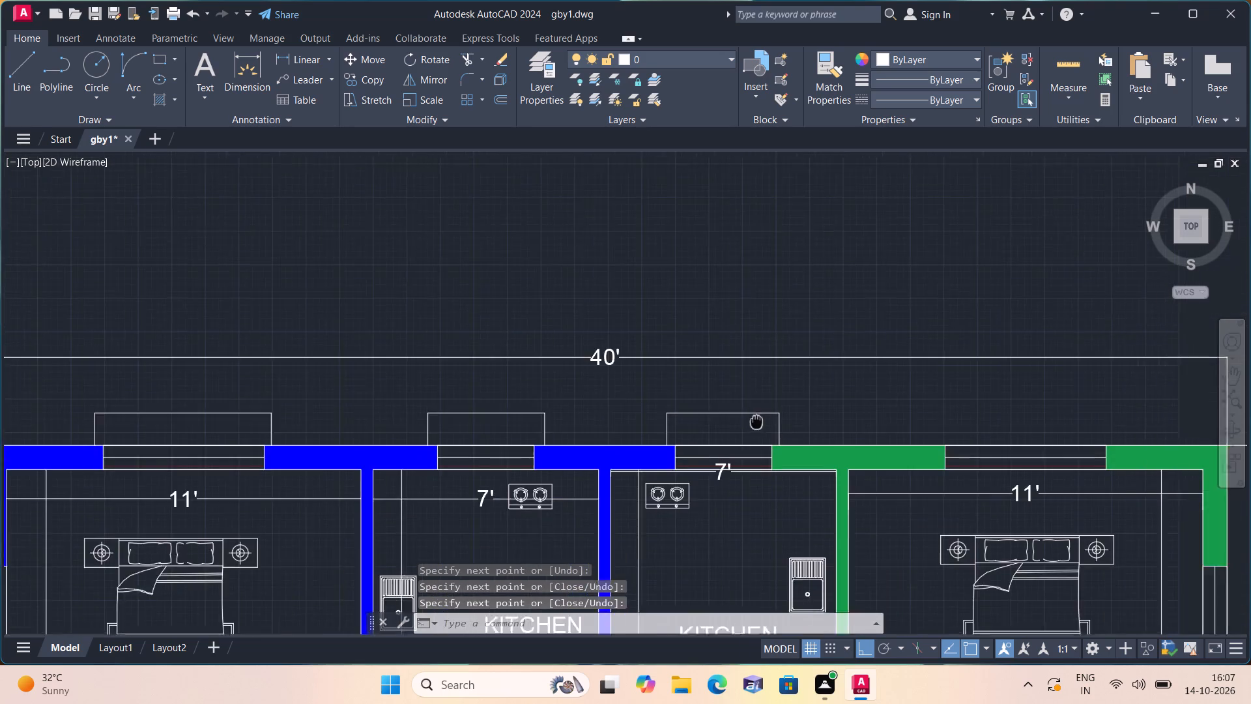
middle_drag(719, 420, 556, 409)
key(space)
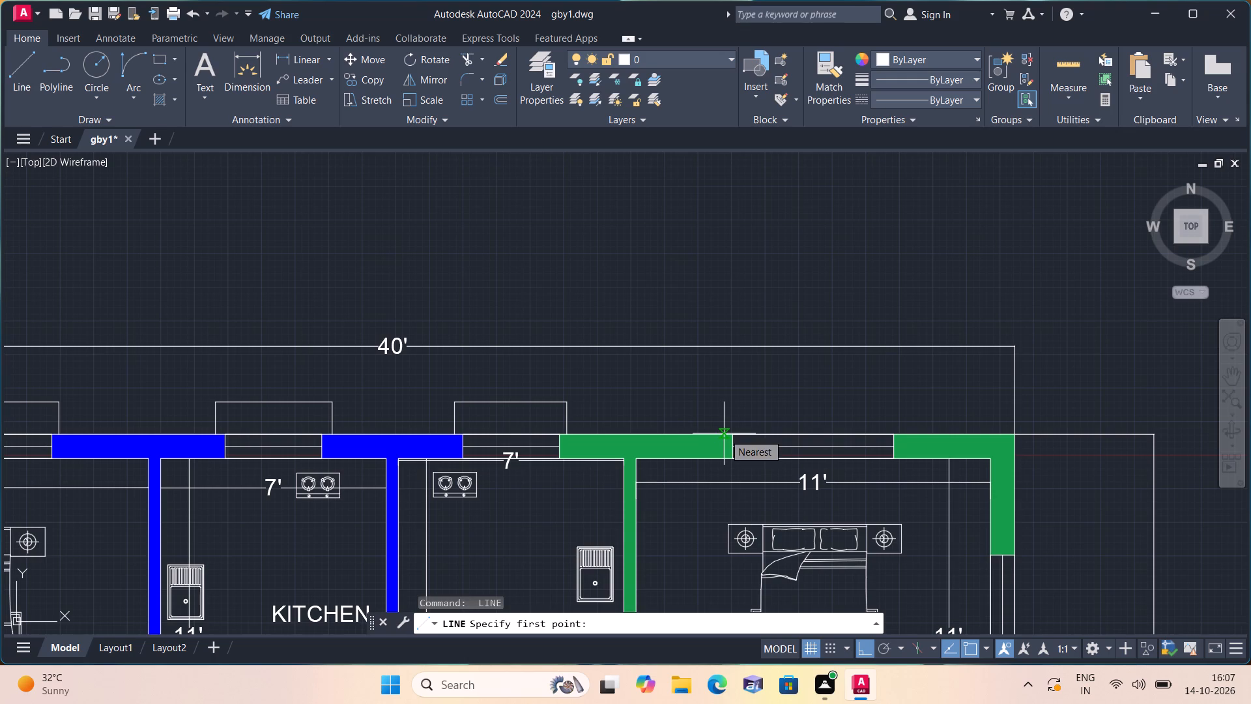
click(724, 433)
text(1')
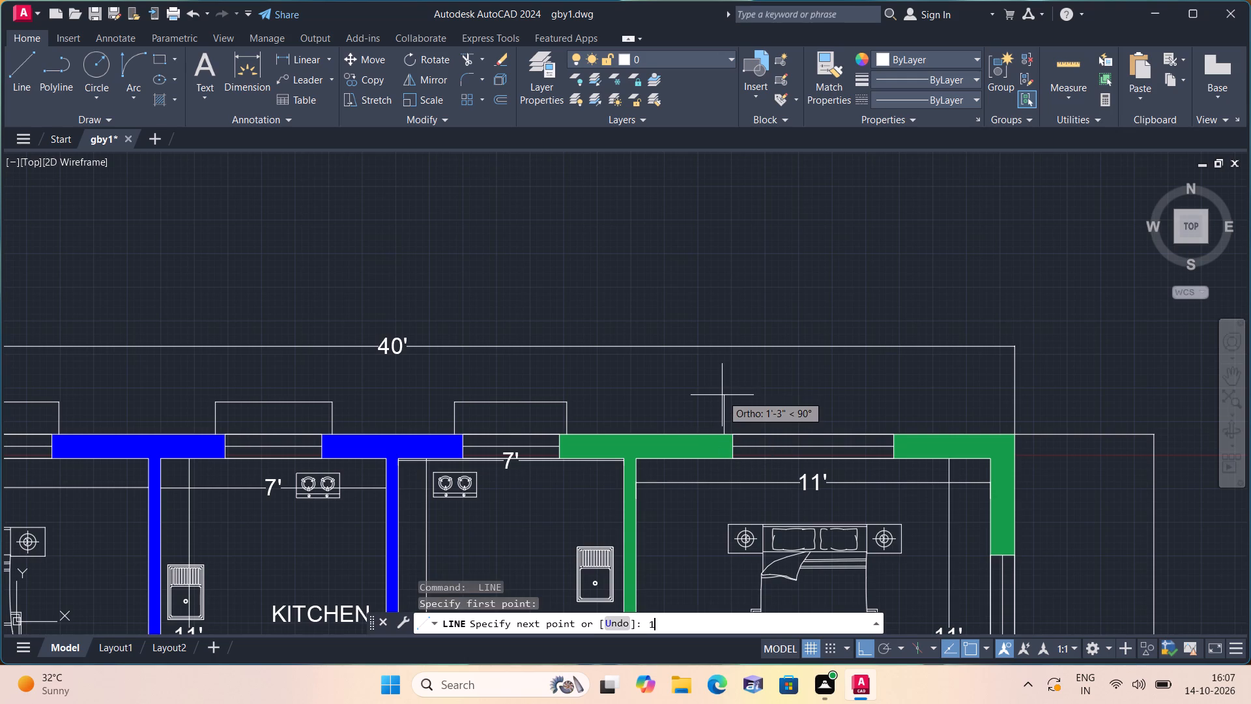
key(space)
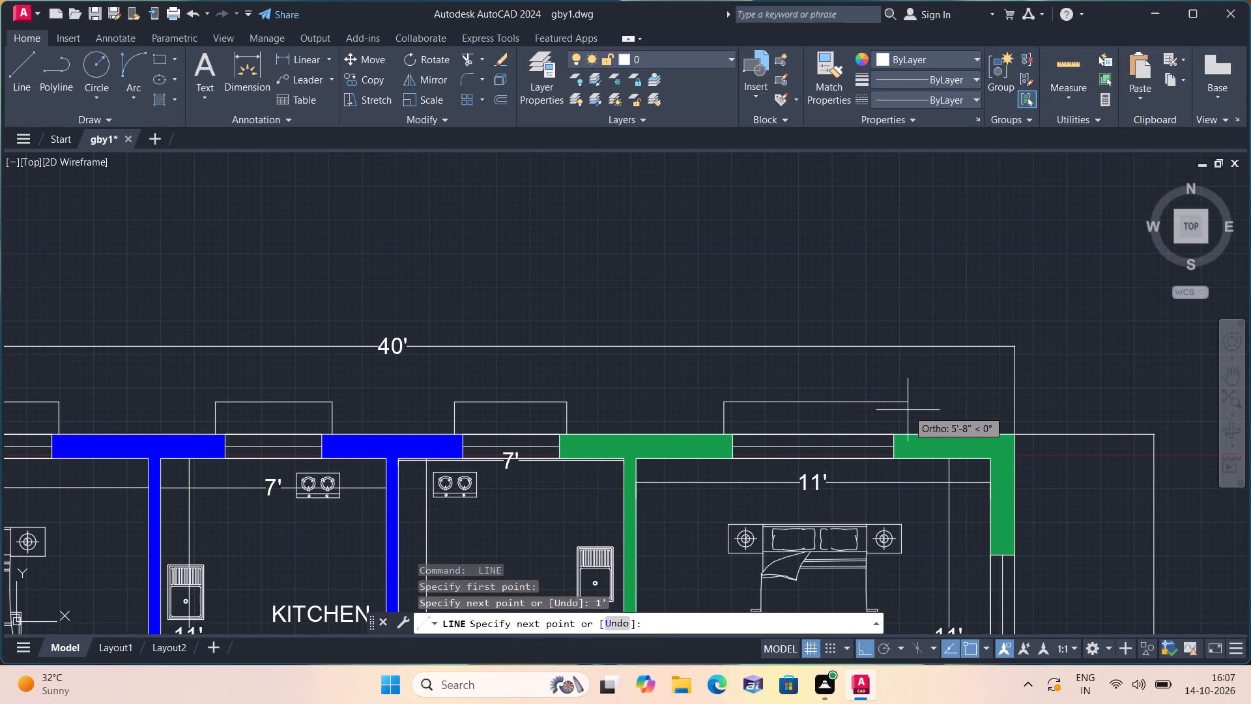
click(908, 410)
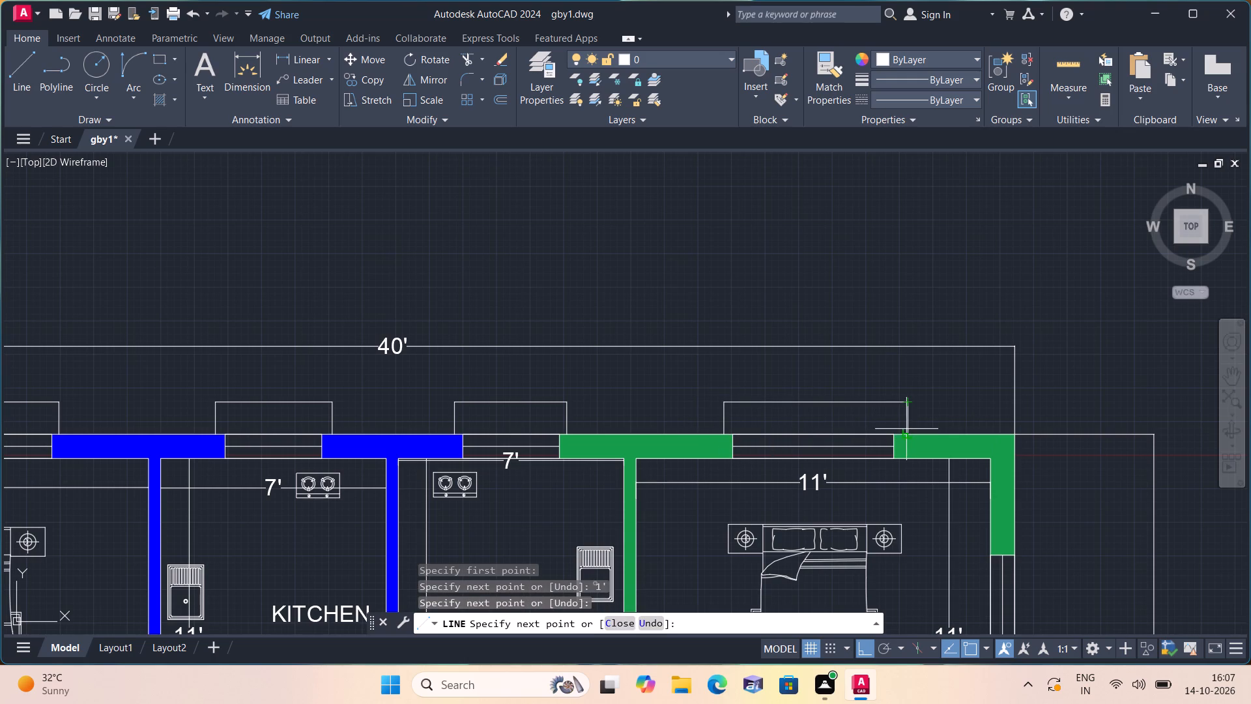
scroll(907, 432, up, 1)
click(902, 432)
key(space)
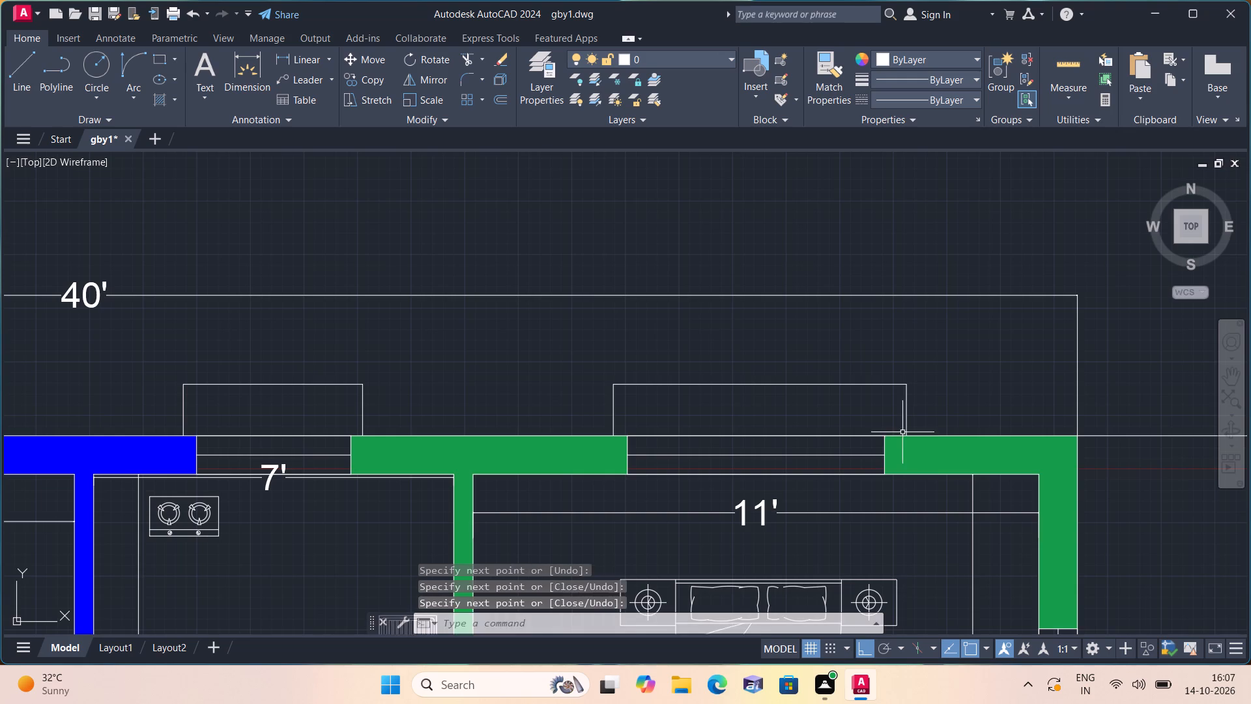
Draw a three-sided line outline projecting 1' from the outer side wall, slightly longer than the green upper bedroom's side window.
scroll(907, 445, down, 1)
middle_drag(903, 445, 789, 312)
scroll(790, 317, down, 1)
scroll(879, 415, up, 2)
key(space)
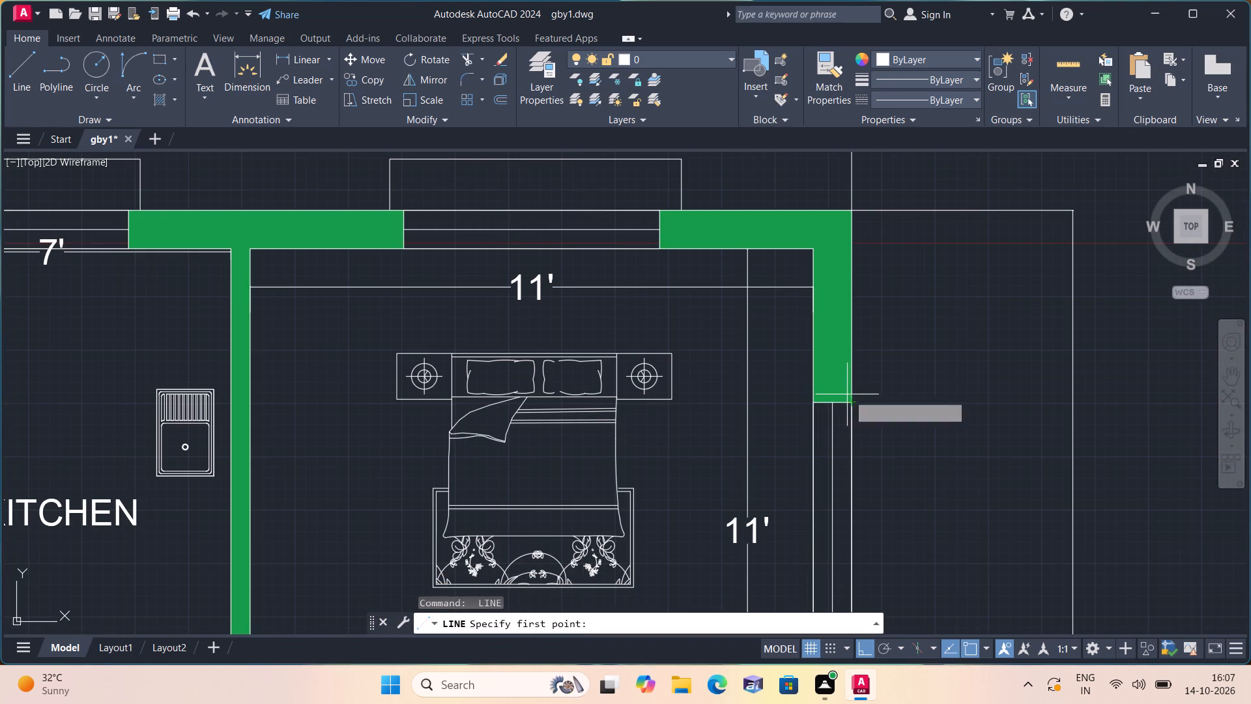
click(853, 392)
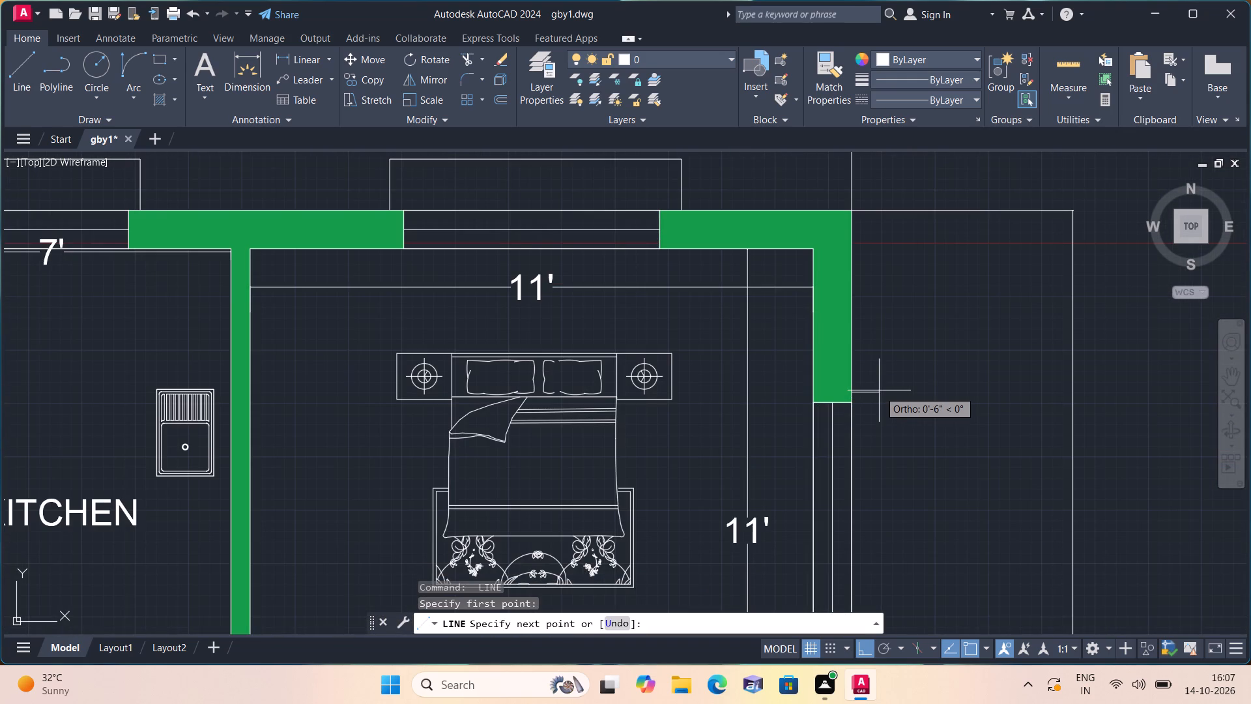
text(1')
key(space)
middle_drag(876, 390, 818, 261)
scroll(865, 379, down, 1)
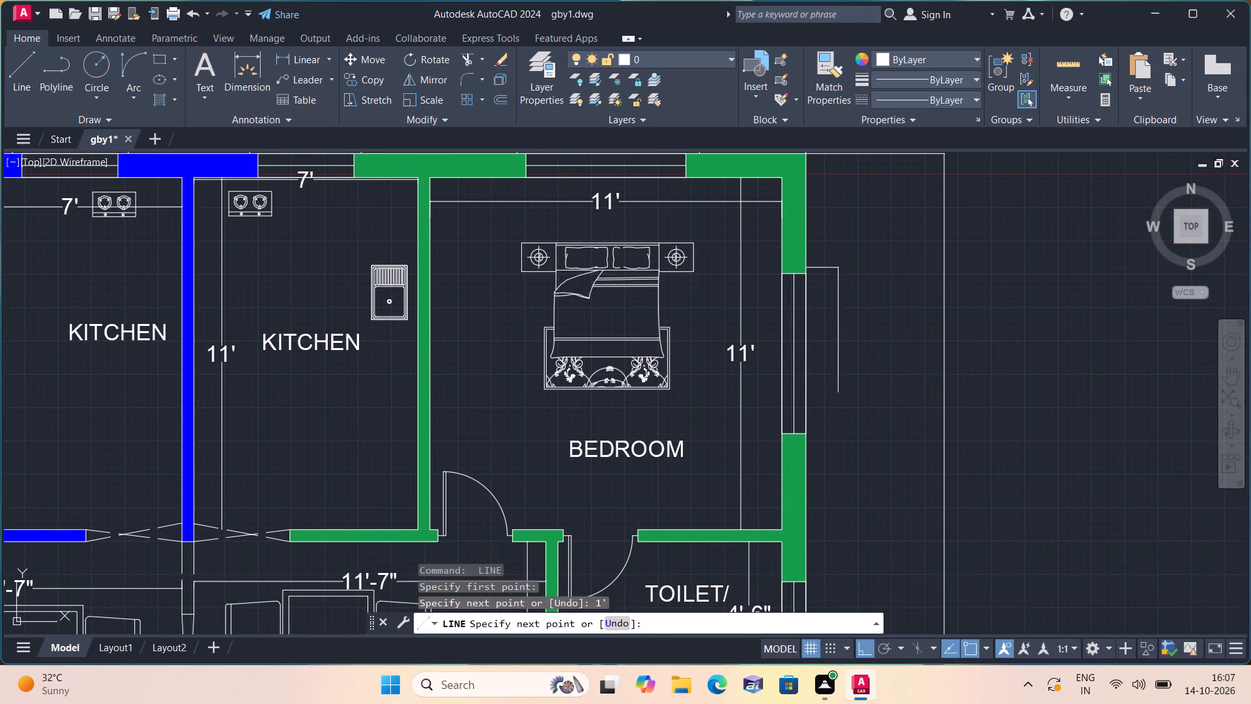
scroll(825, 445, up, 1)
click(823, 440)
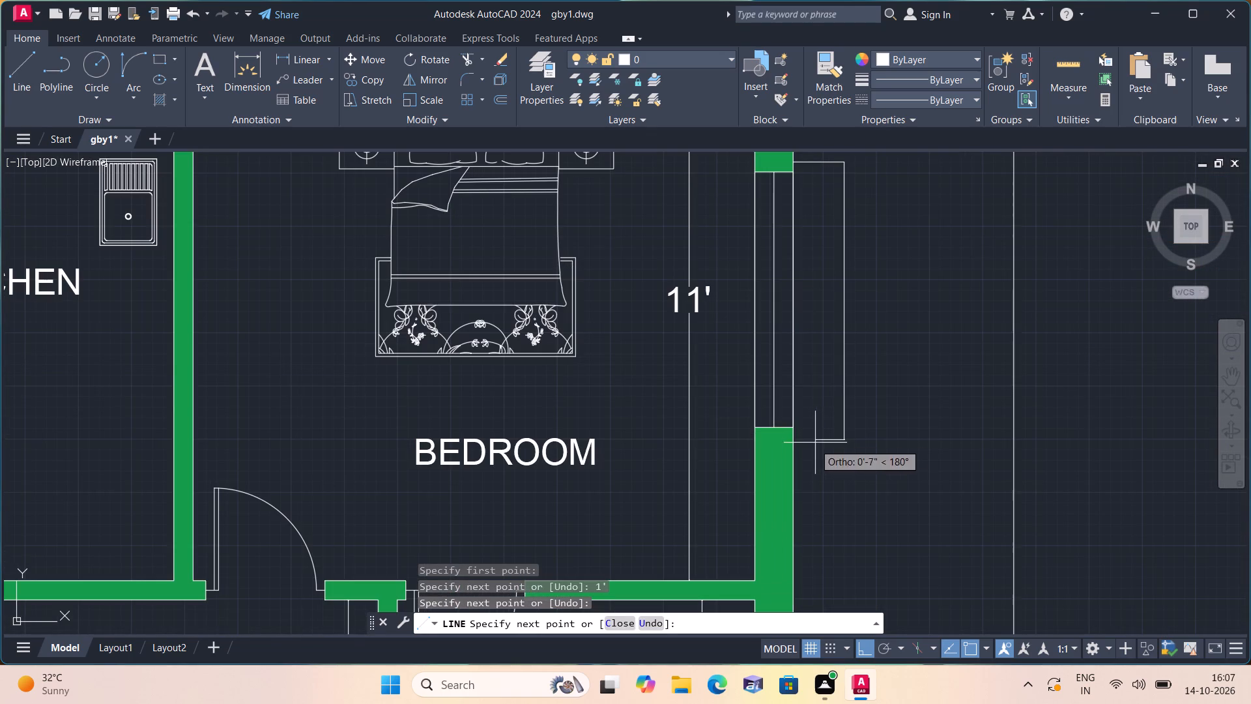
click(795, 443)
key(space)
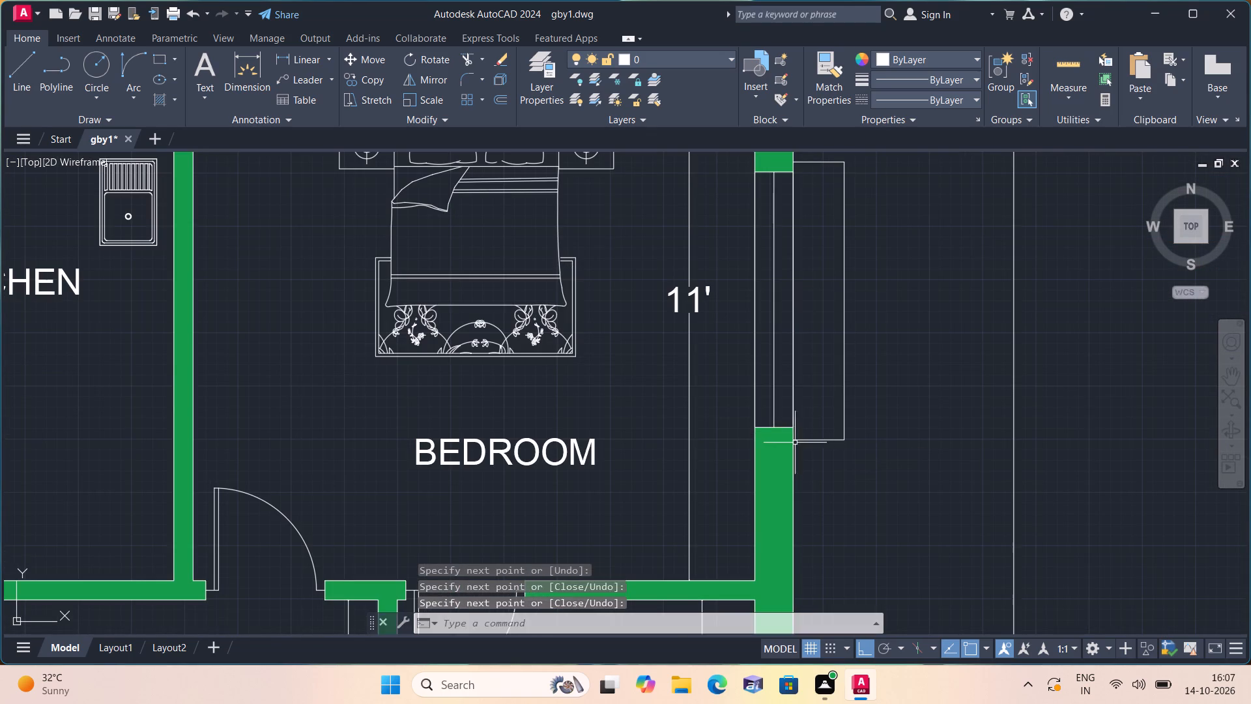
Draw a three-sided line outline projecting 1' and about 2'-4" long outside the window of the green unit's upper toilet/bath.
scroll(755, 451, down, 3)
middle_drag(521, 430, 441, 257)
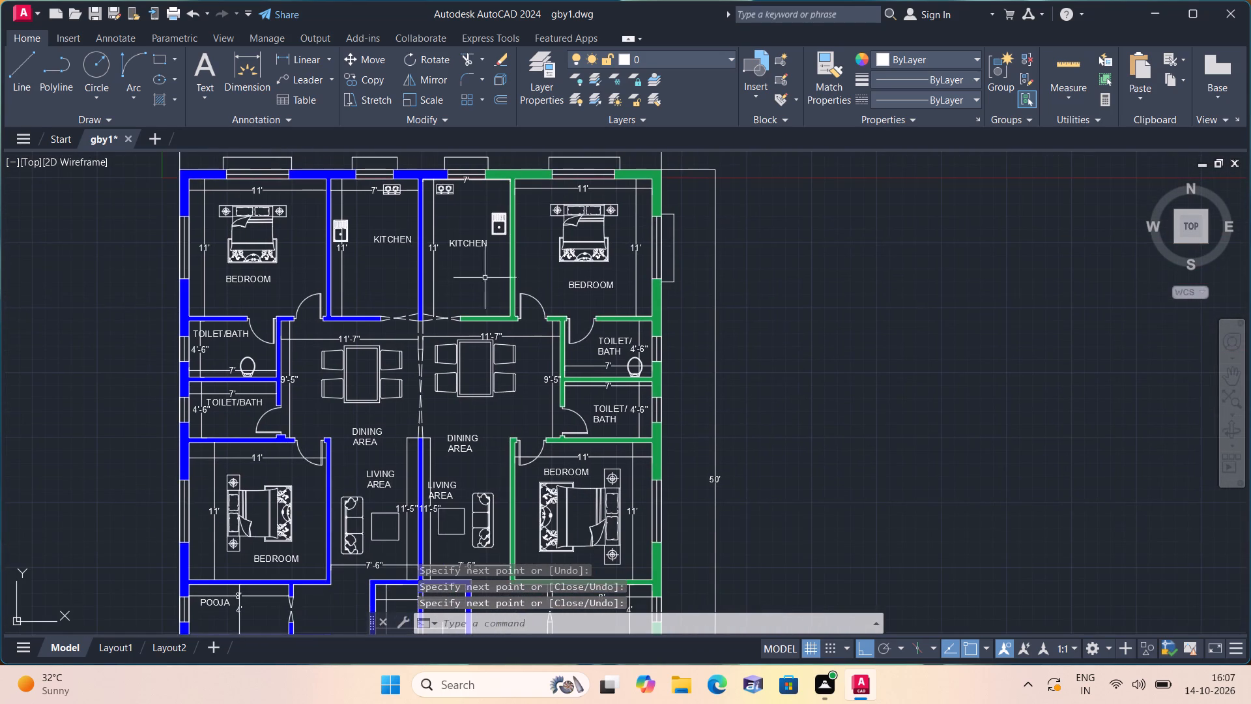
scroll(595, 319, up, 1)
scroll(641, 349, up, 3)
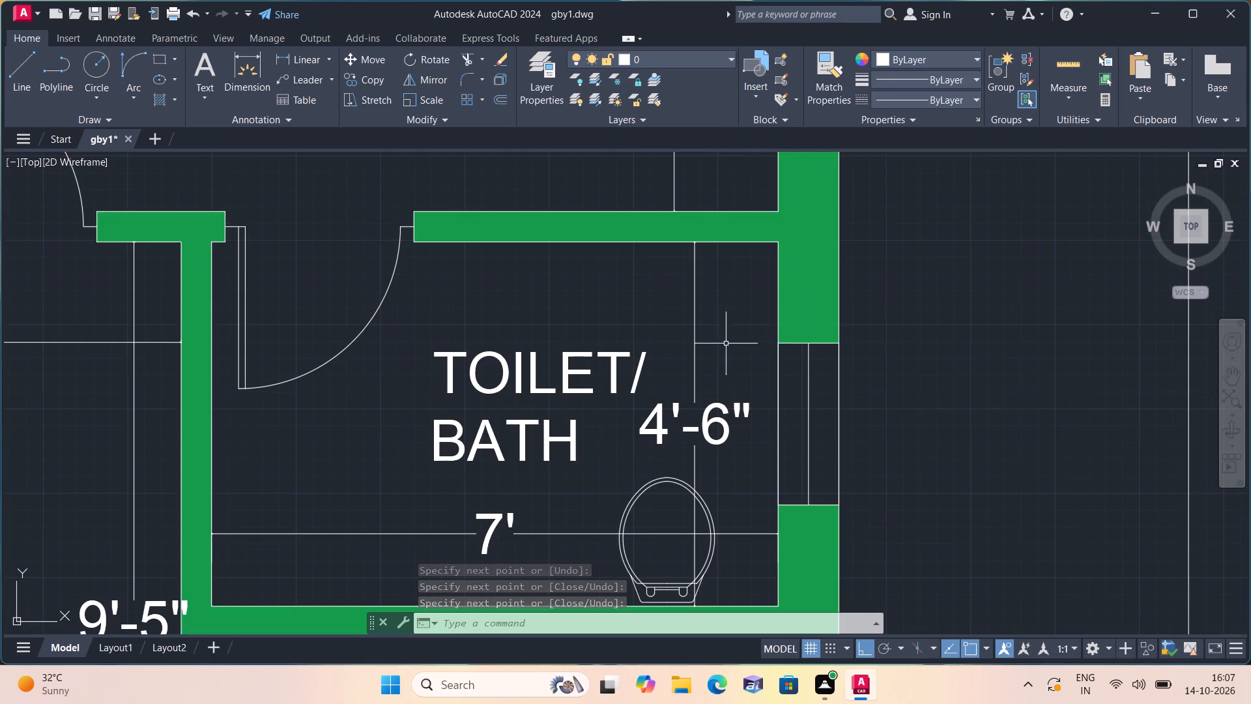
key(space)
click(840, 334)
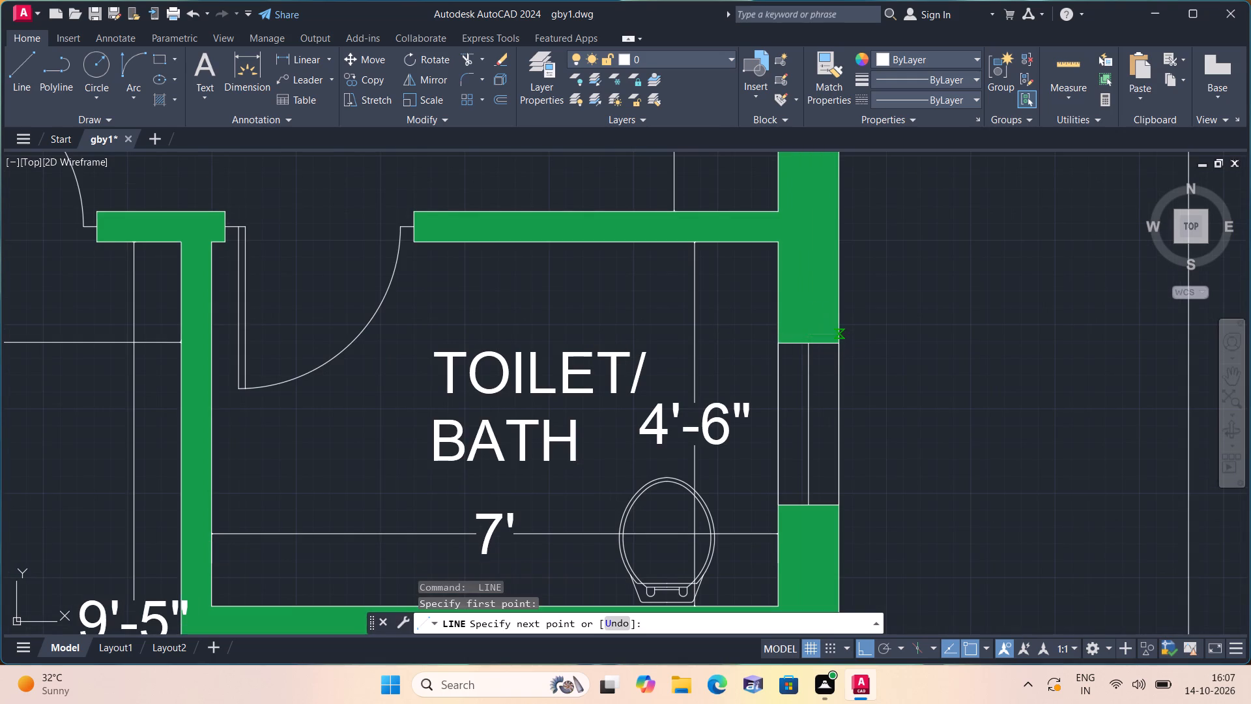
text(1')
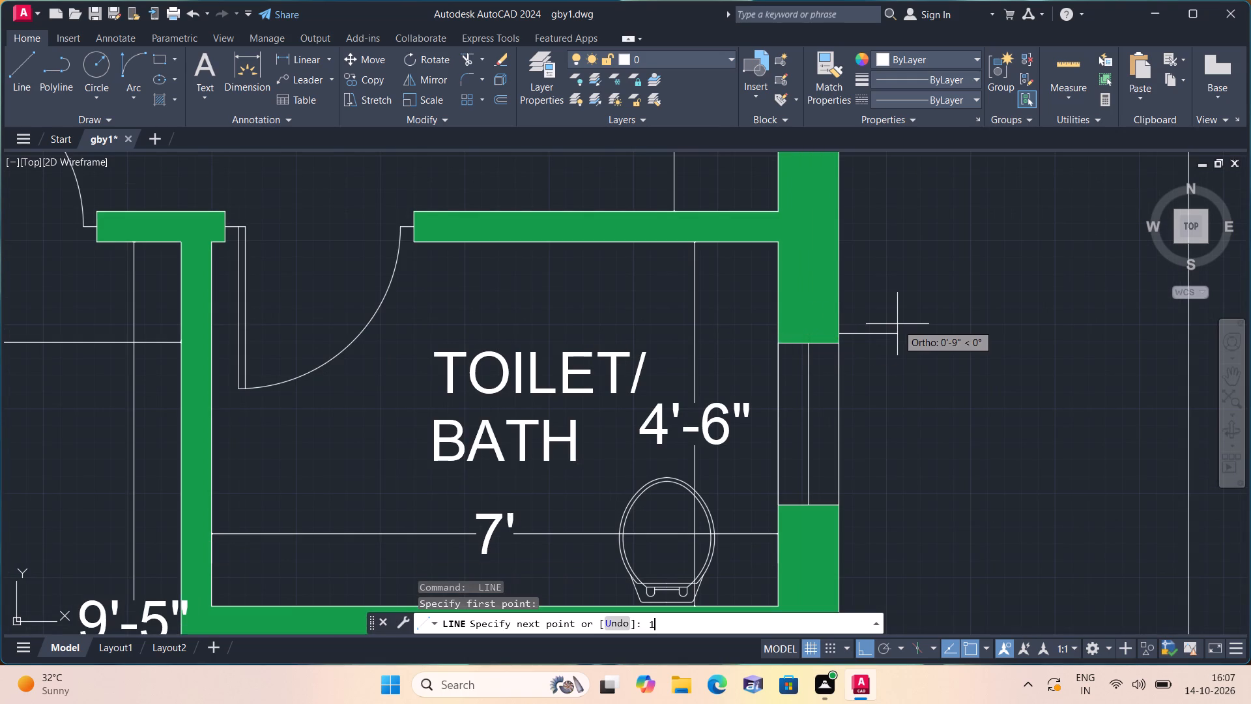
key(space)
scroll(926, 419, down, 1)
middle_drag(926, 419, 859, 291)
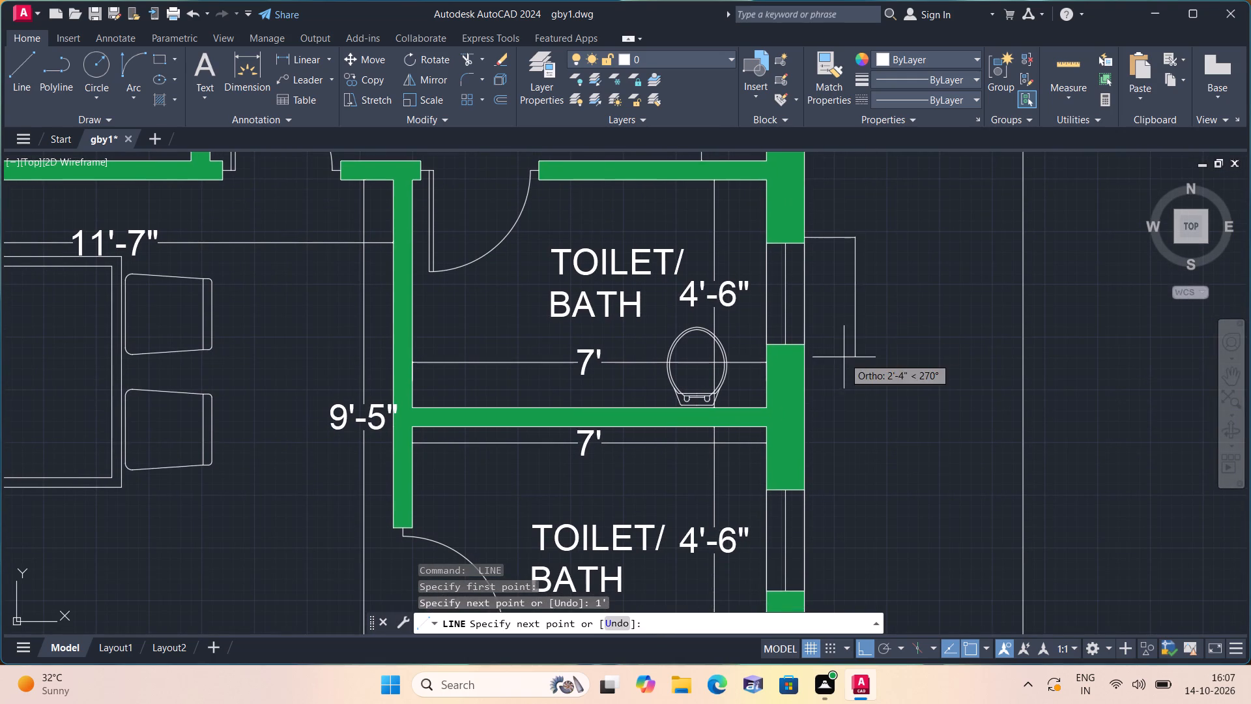
click(844, 354)
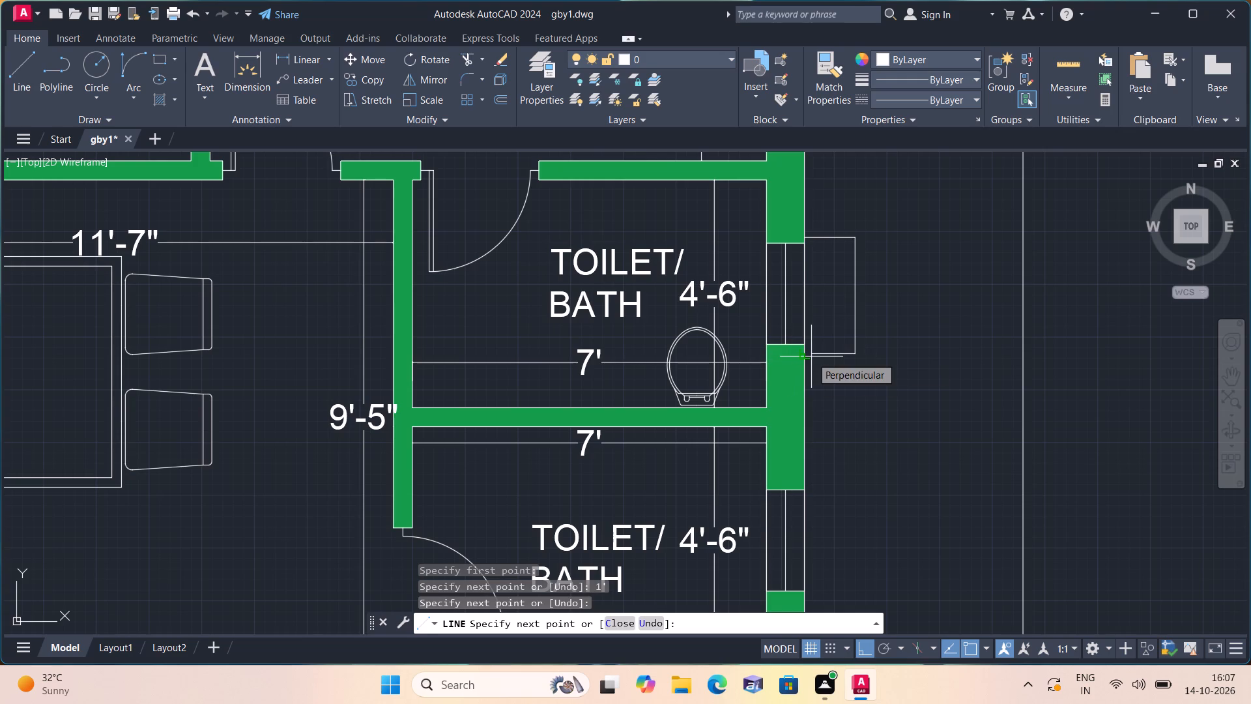
click(811, 357)
key(space)
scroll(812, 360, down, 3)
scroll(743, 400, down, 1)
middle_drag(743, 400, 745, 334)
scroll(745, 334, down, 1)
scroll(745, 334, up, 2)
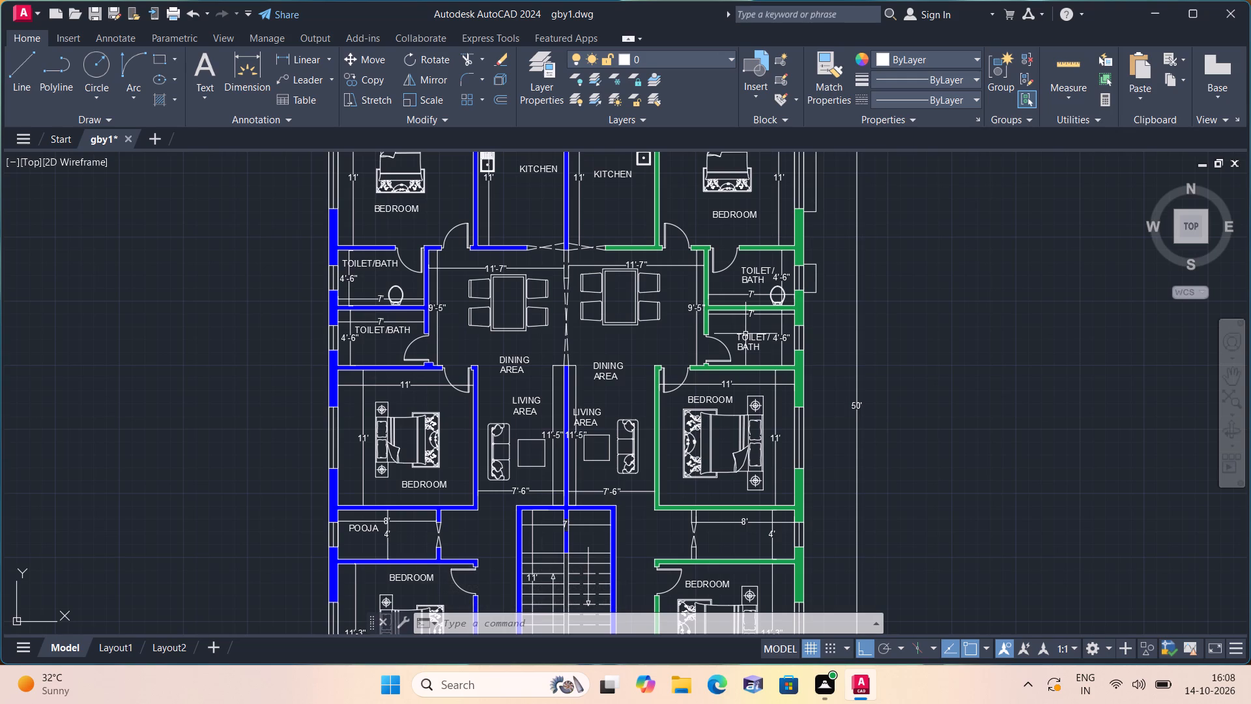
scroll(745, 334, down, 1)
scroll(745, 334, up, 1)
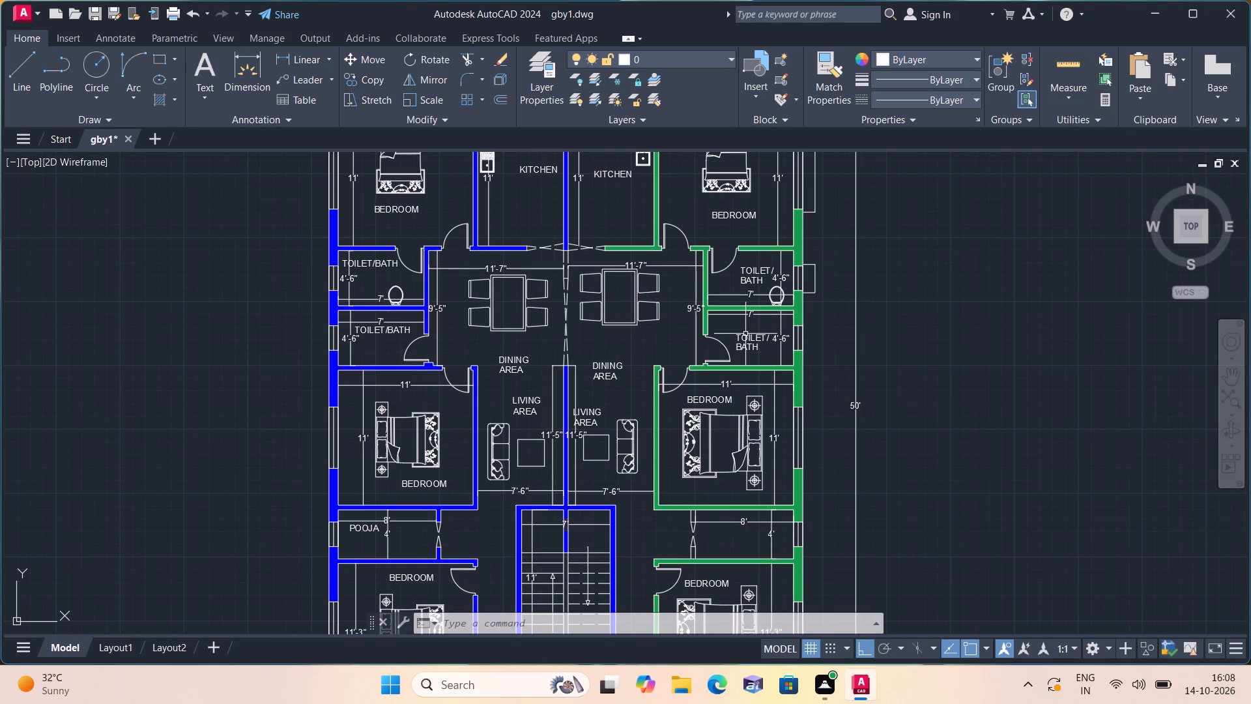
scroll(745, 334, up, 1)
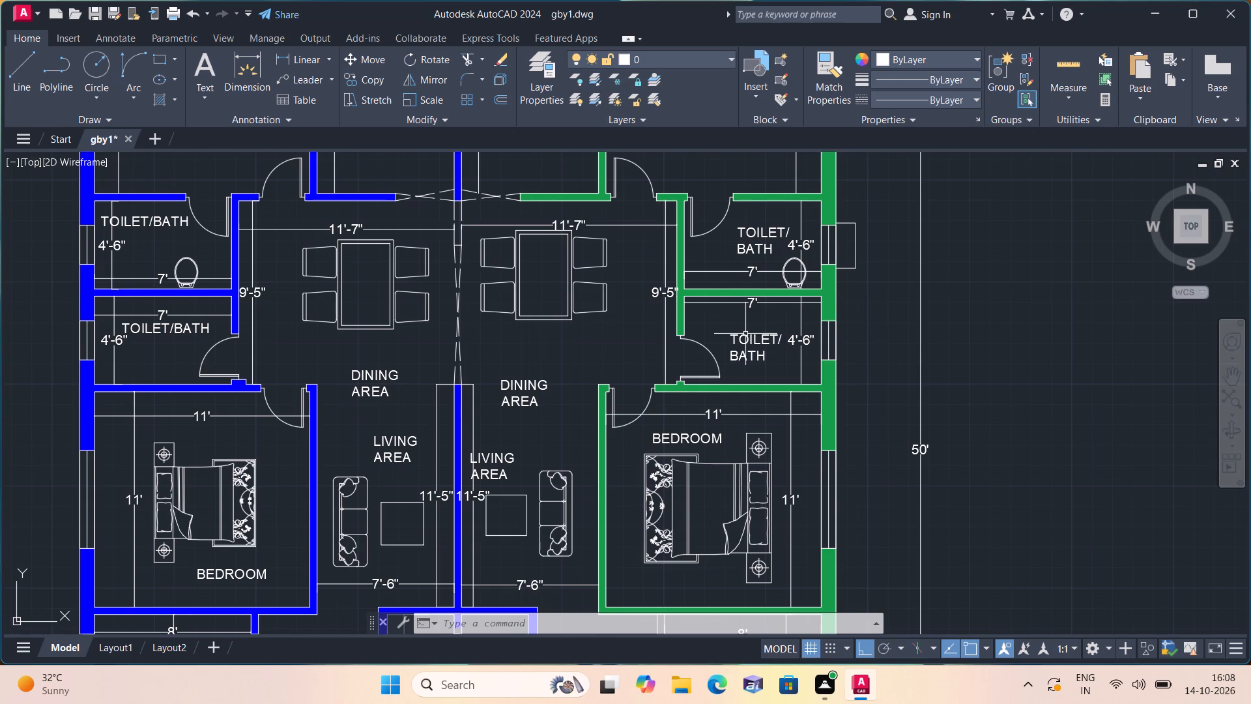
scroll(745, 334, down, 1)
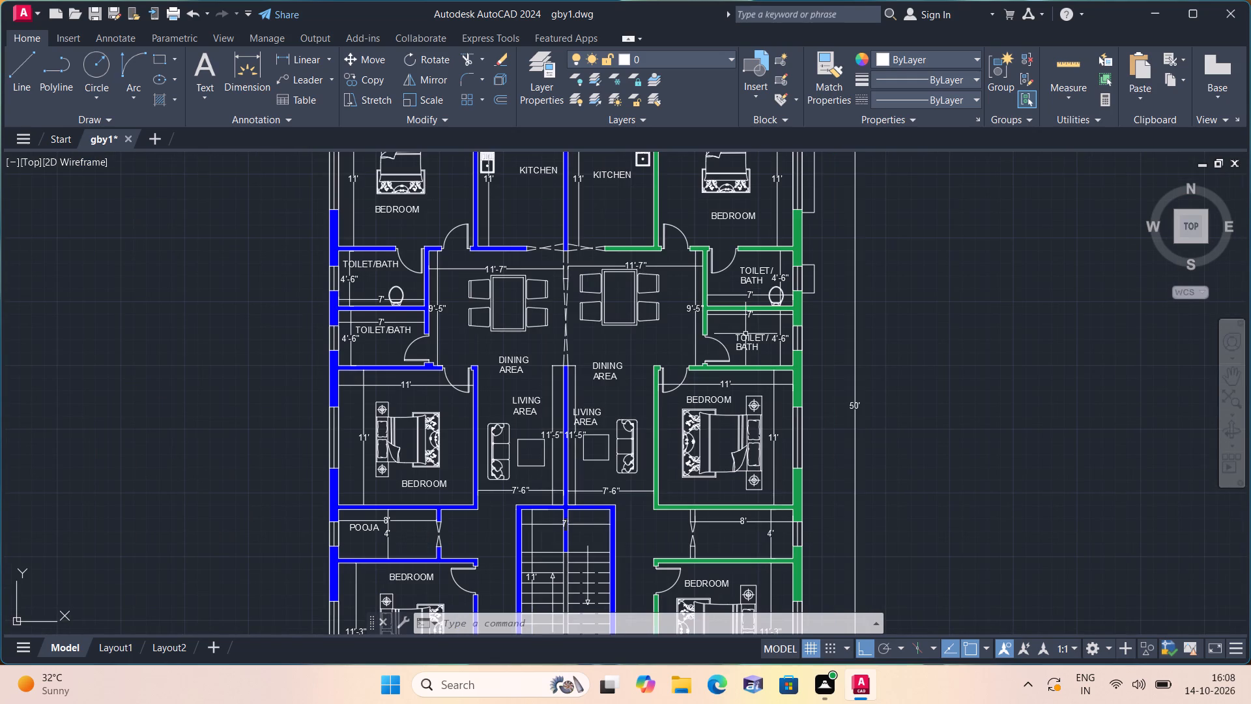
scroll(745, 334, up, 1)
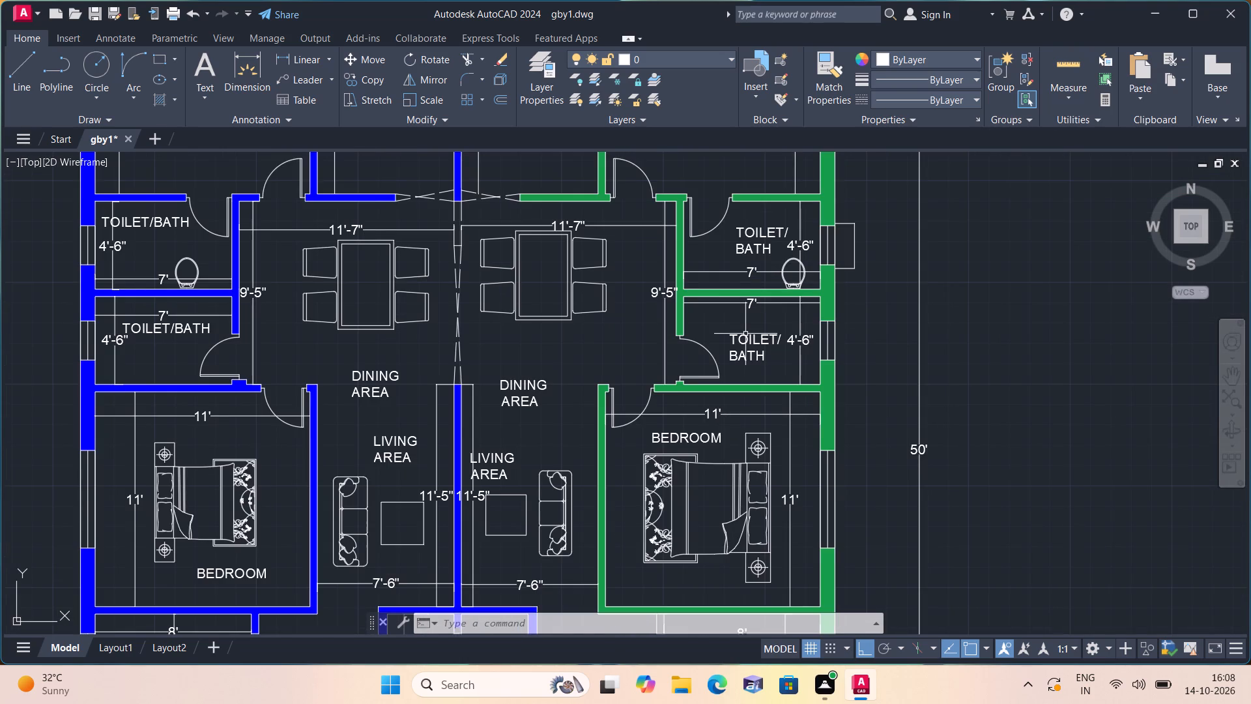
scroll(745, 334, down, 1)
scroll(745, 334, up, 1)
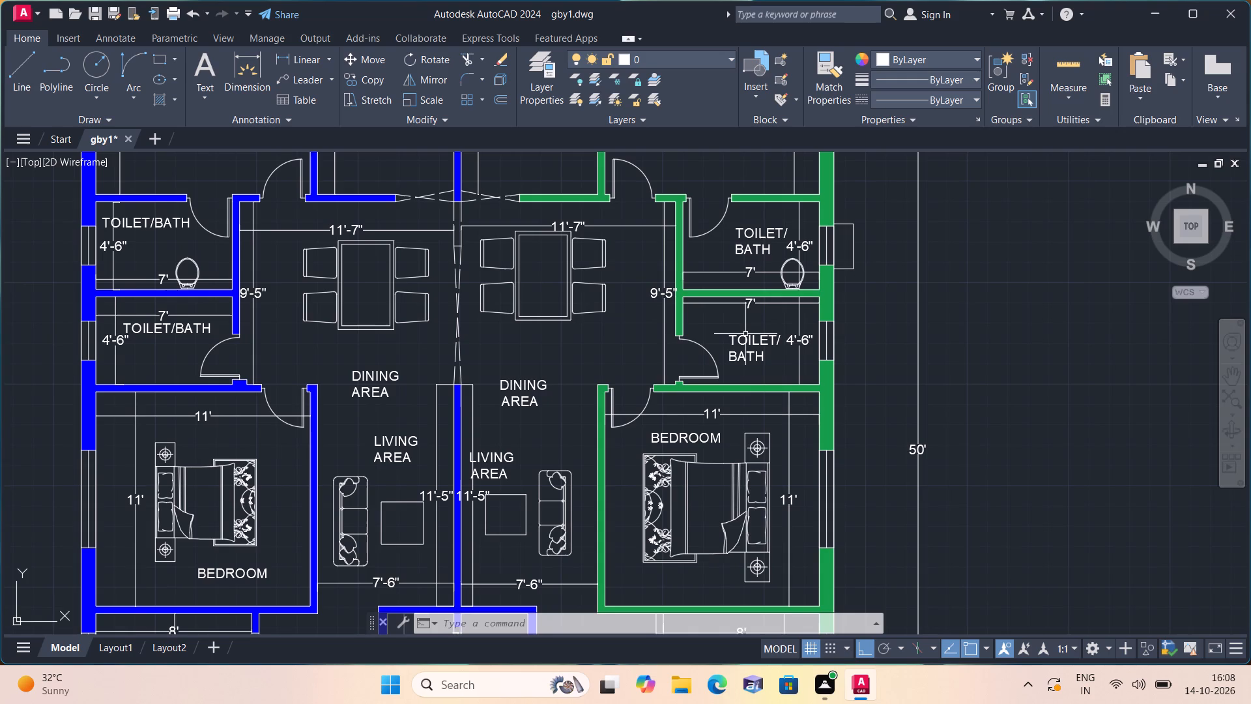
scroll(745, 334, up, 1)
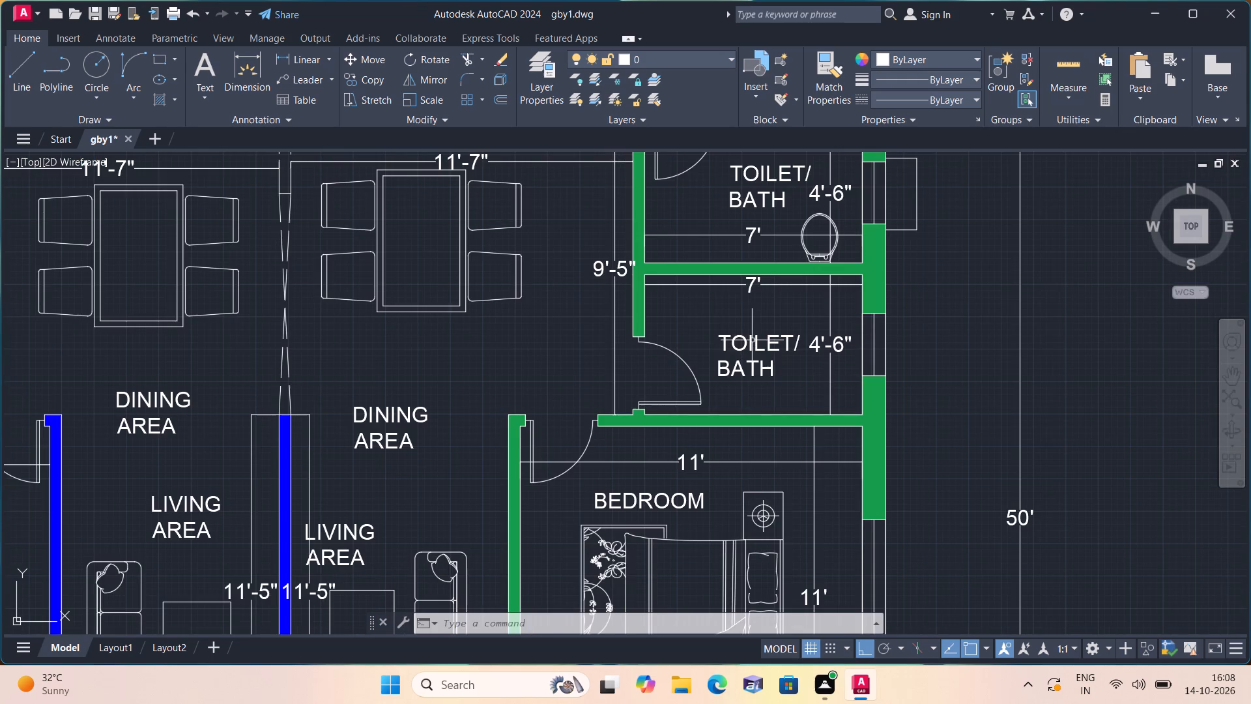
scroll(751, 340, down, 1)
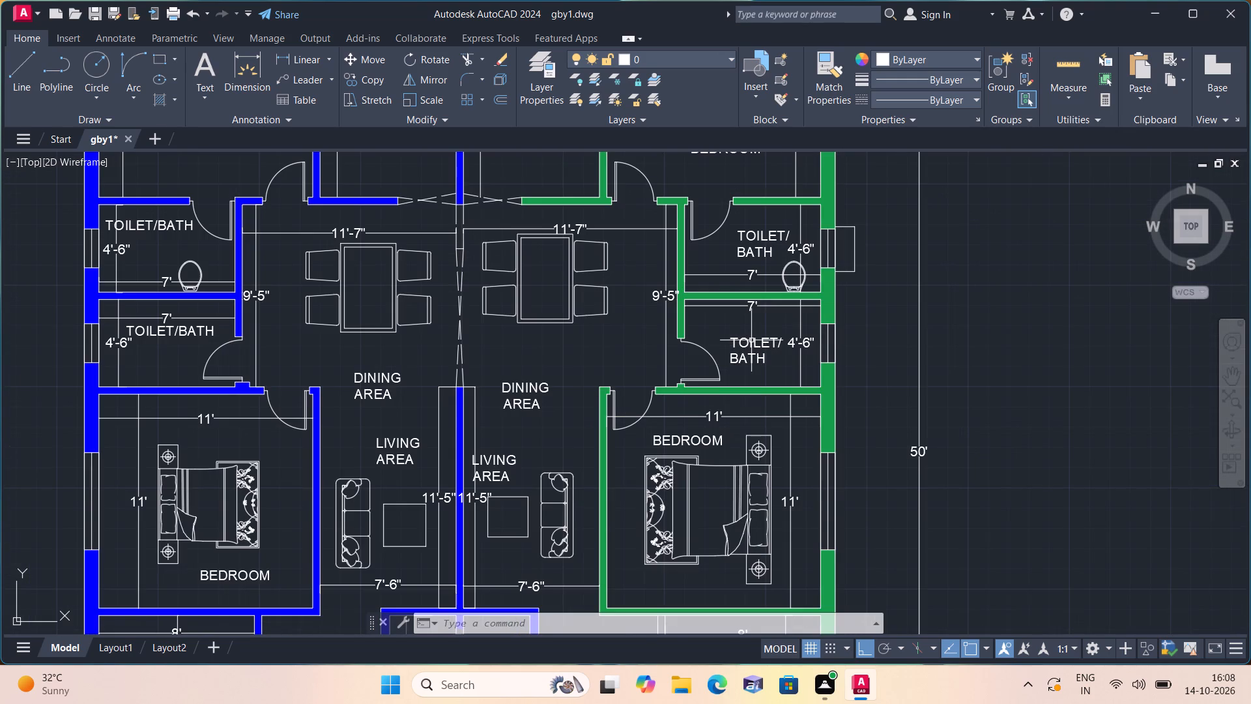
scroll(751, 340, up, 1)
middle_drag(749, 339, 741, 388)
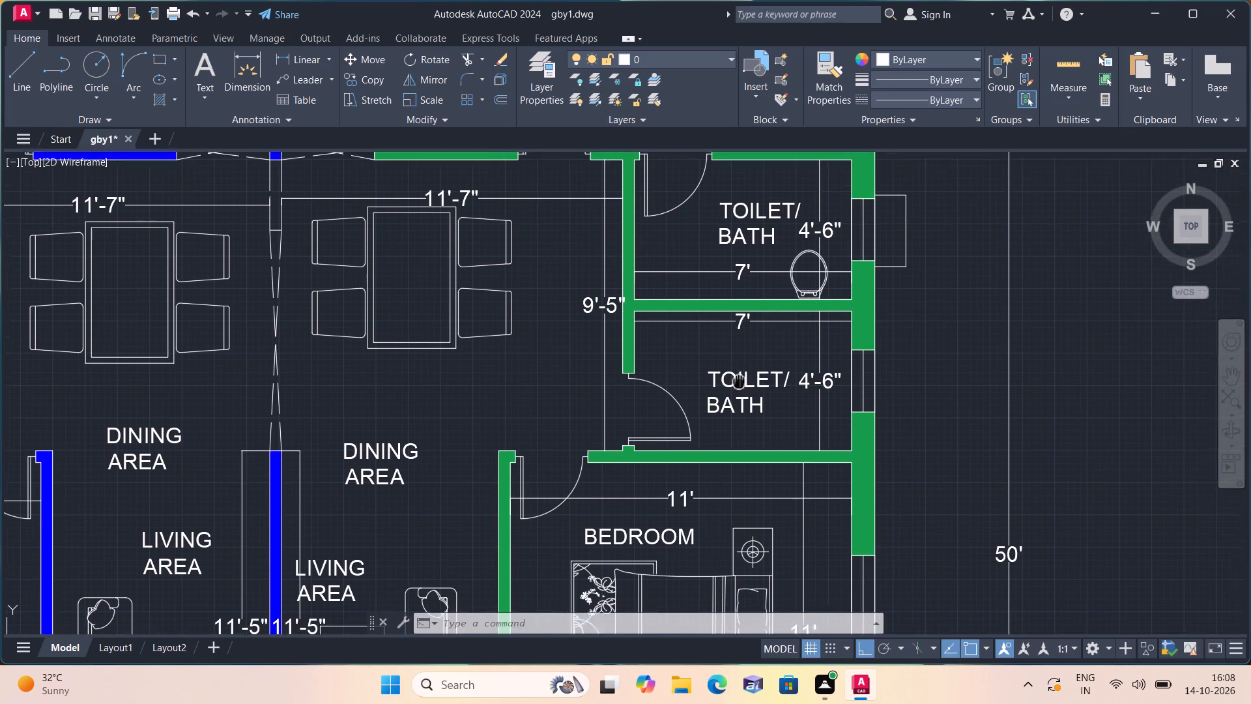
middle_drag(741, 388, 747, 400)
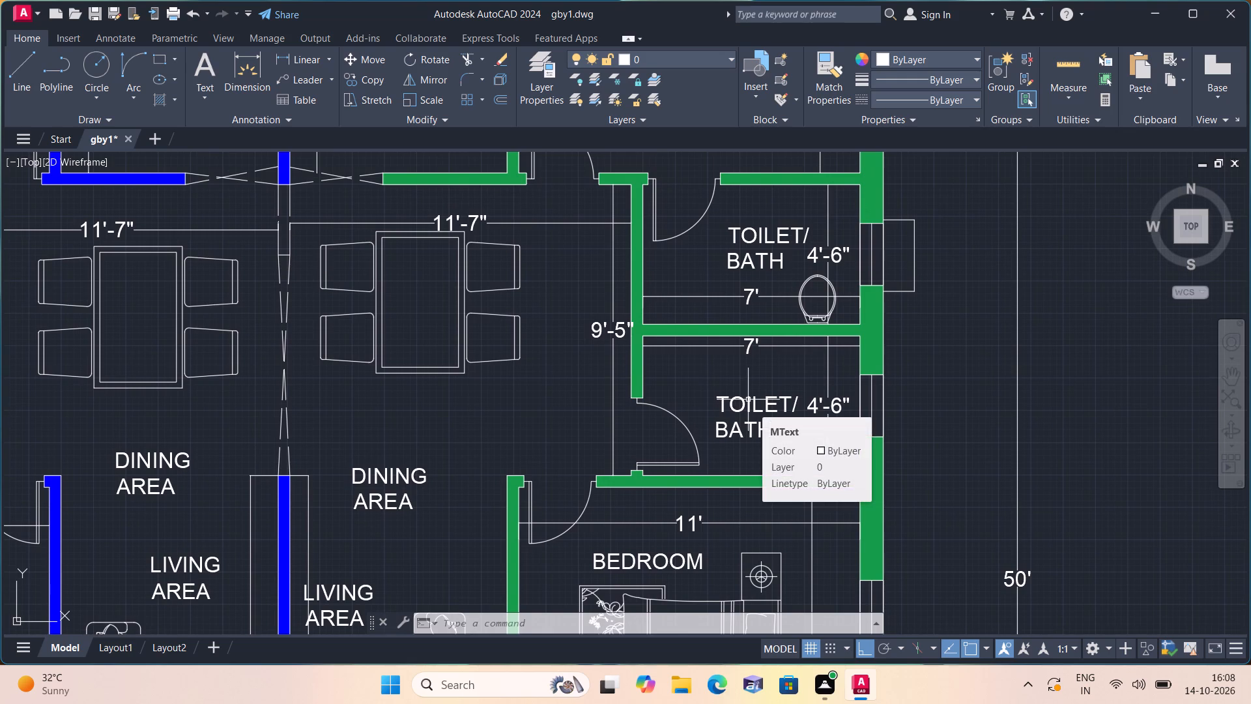
Draw a three-sided line outline projecting 1' and about 2'-8" long outside the window of the green unit's lower toilet/bath.
scroll(780, 398, down, 1)
middle_drag(771, 388, 694, 345)
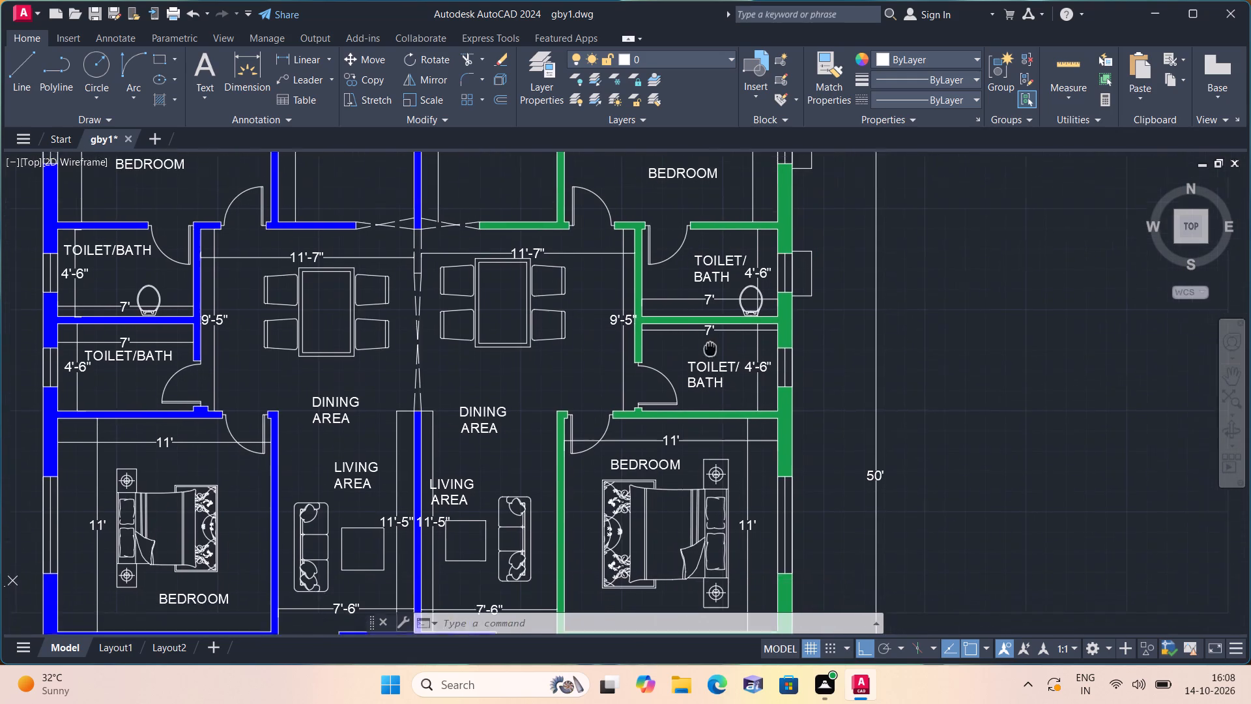
middle_drag(694, 345, 691, 345)
key(l)
key(space)
scroll(735, 340, up, 1)
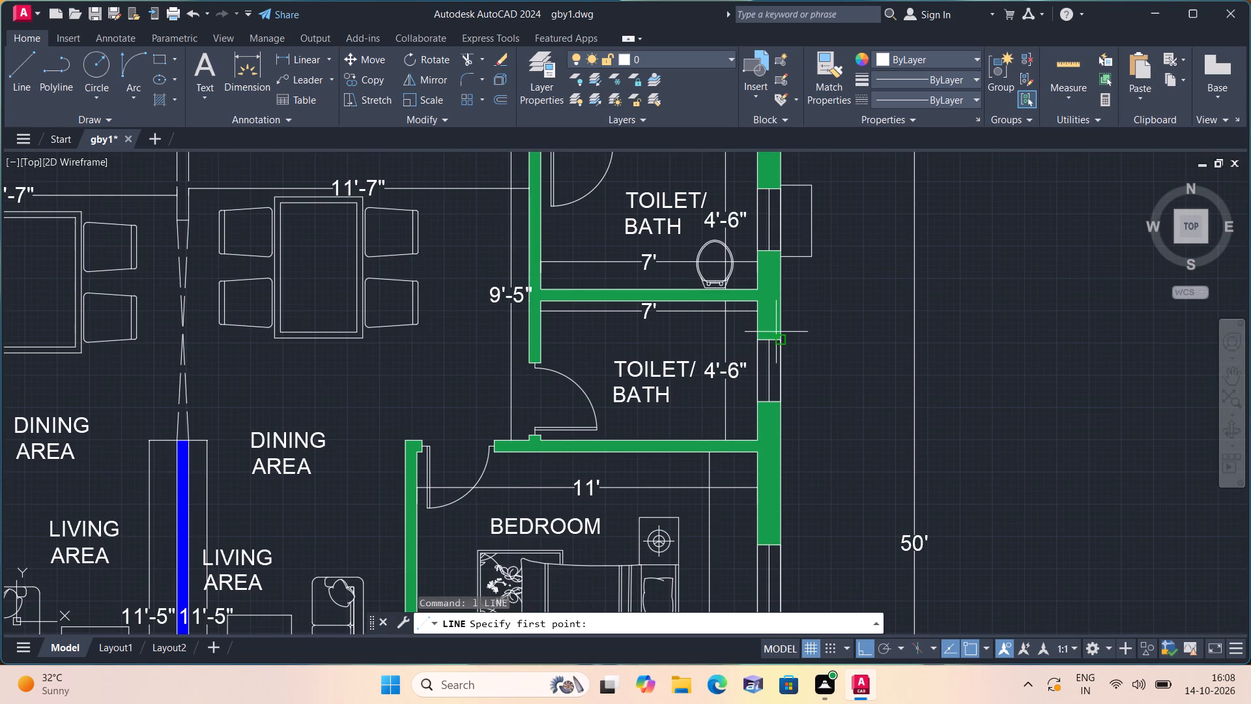
click(781, 331)
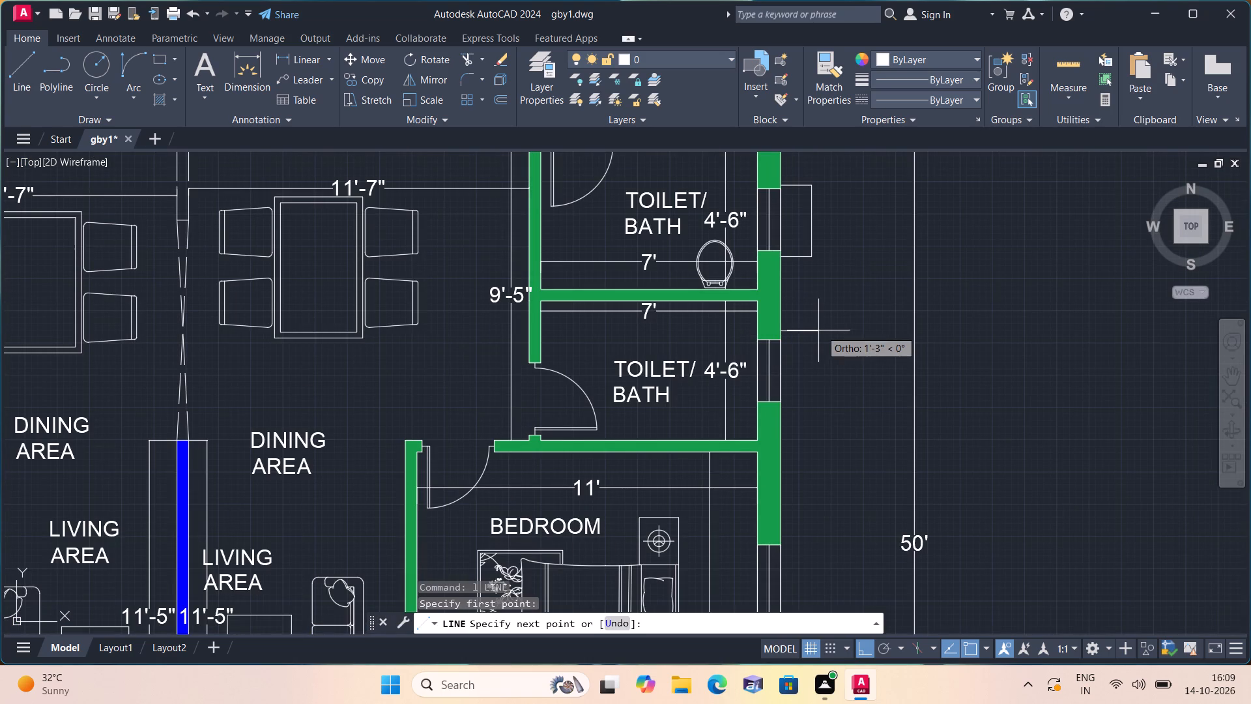
text(1')
key(space)
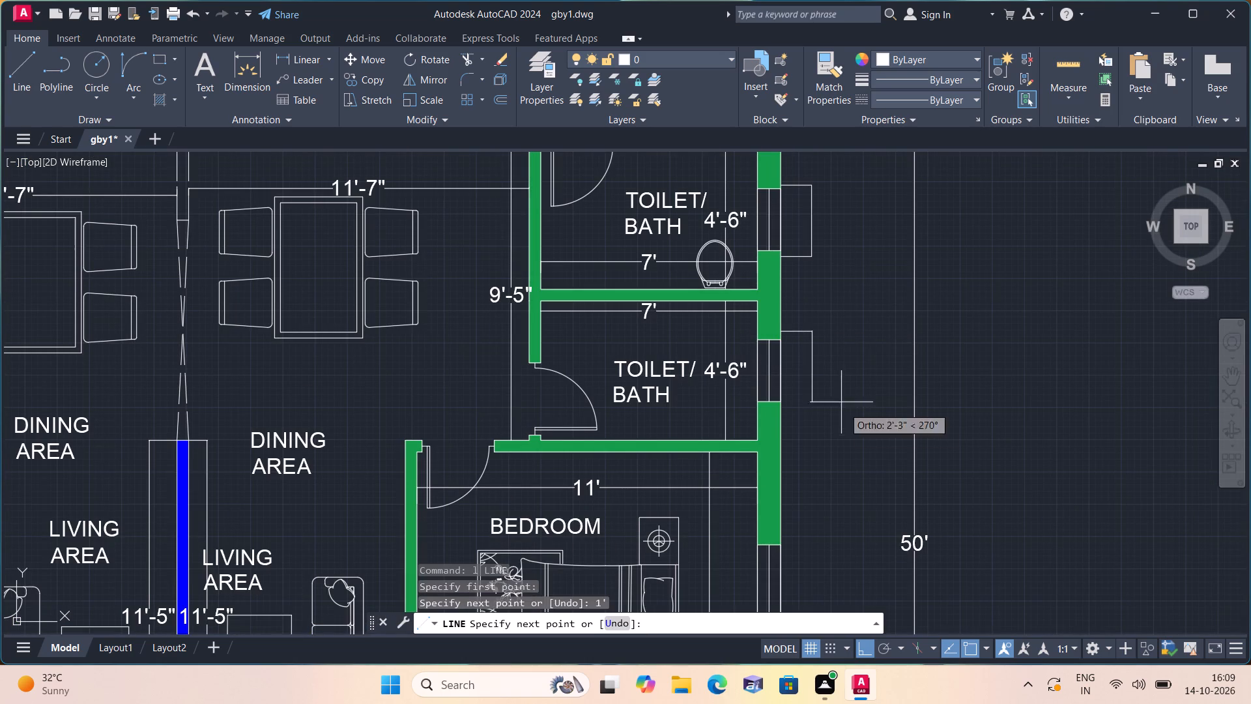
middle_drag(848, 429, 821, 362)
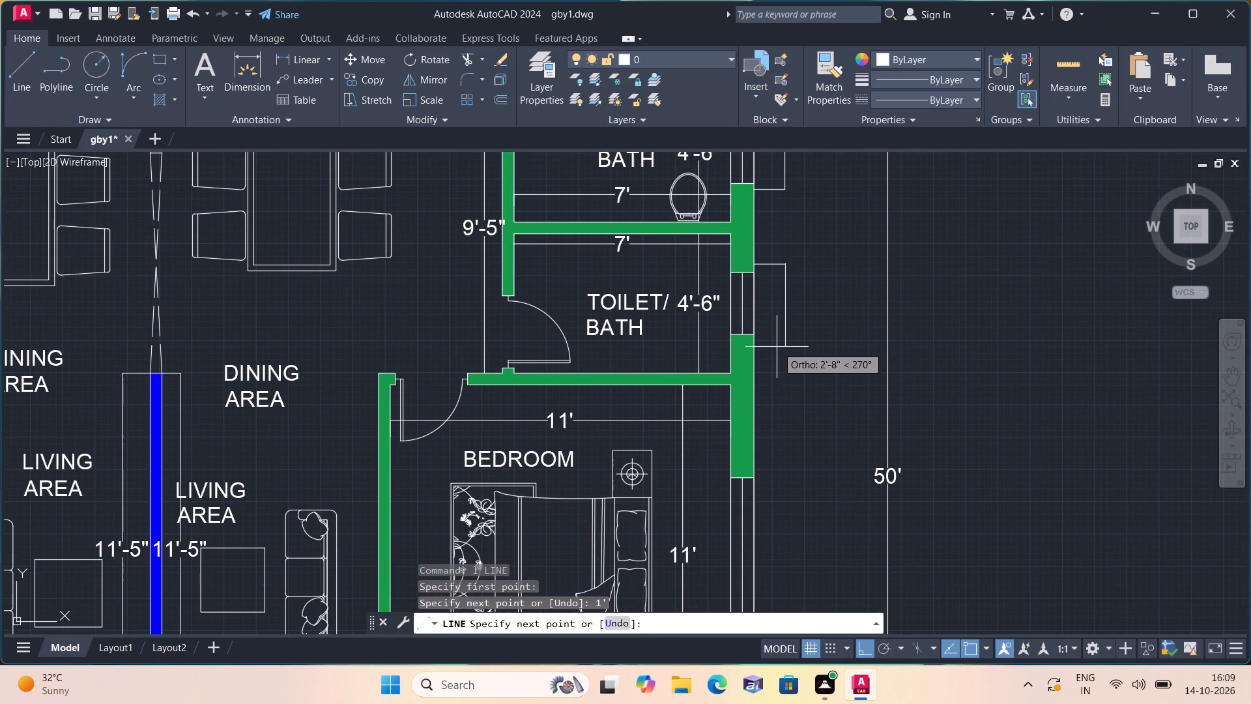
click(777, 344)
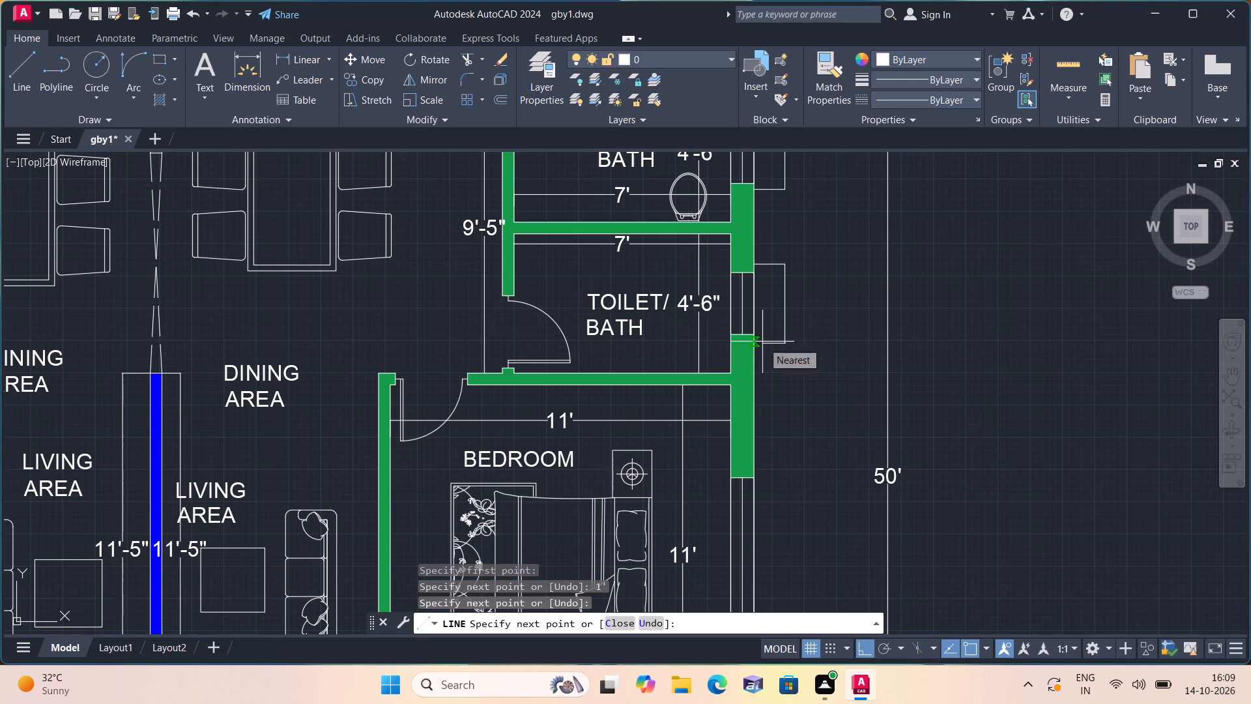
click(758, 343)
key(space)
Draw a three-sided line outline projecting 1' and about 5'-5" long outside the side window of the green unit's middle bedroom.
middle_drag(795, 401, 751, 304)
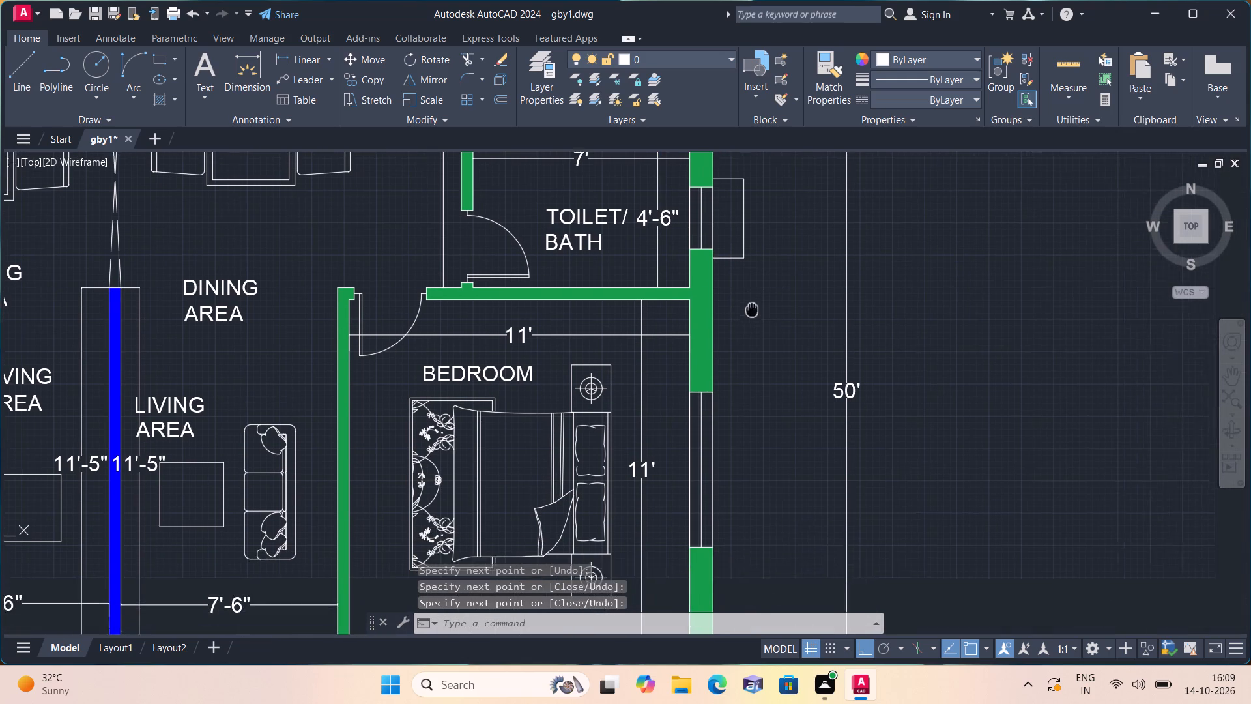
key(space)
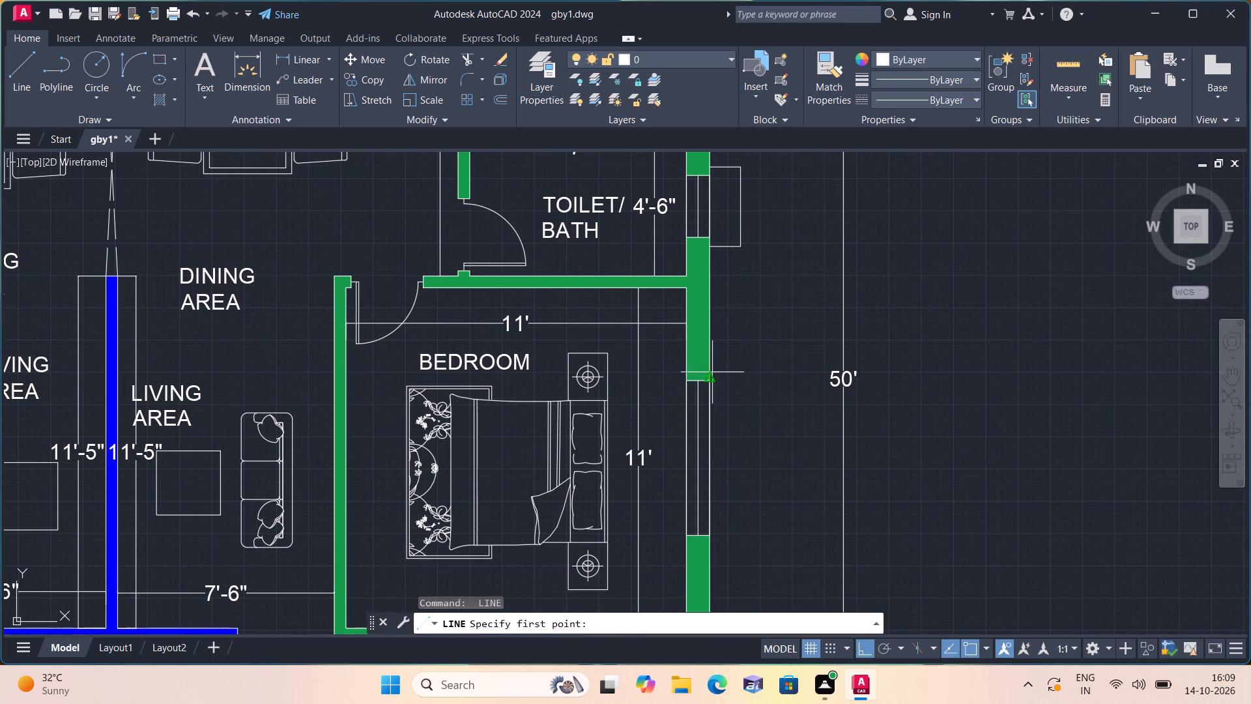
click(712, 372)
text(1')
key(space)
middle_drag(766, 434, 741, 351)
scroll(764, 435, down, 1)
scroll(734, 398, up, 1)
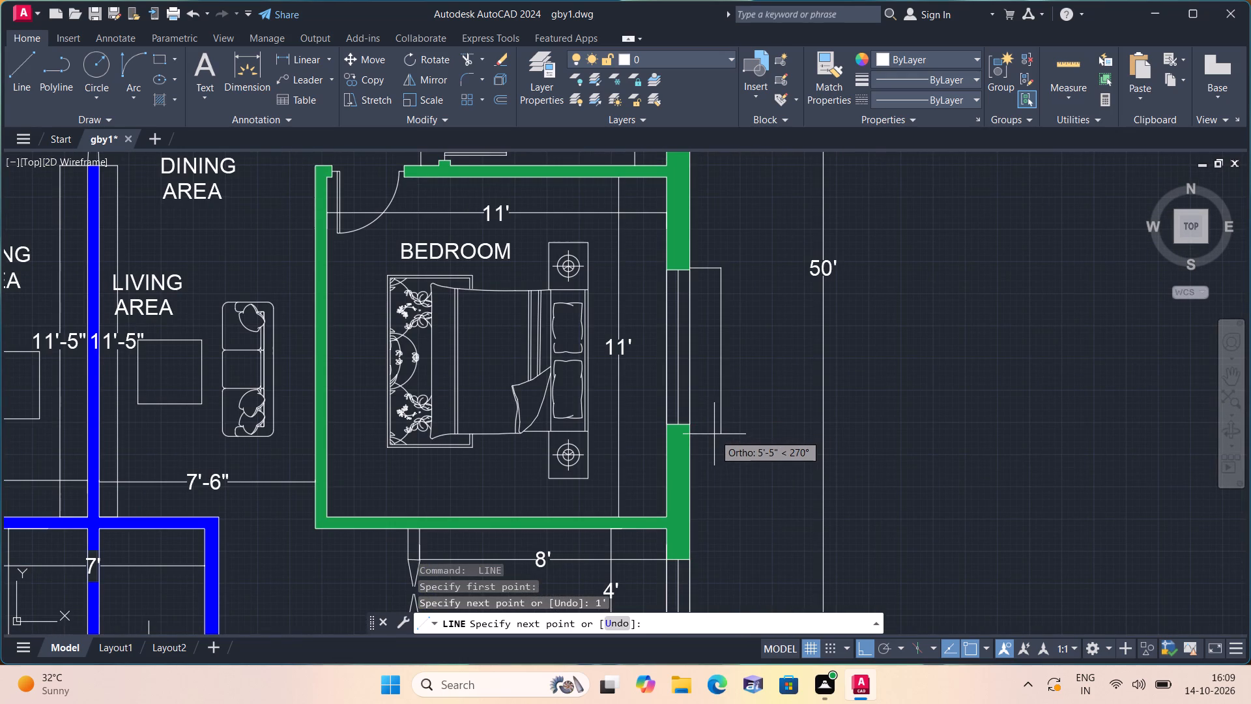
click(714, 434)
click(690, 435)
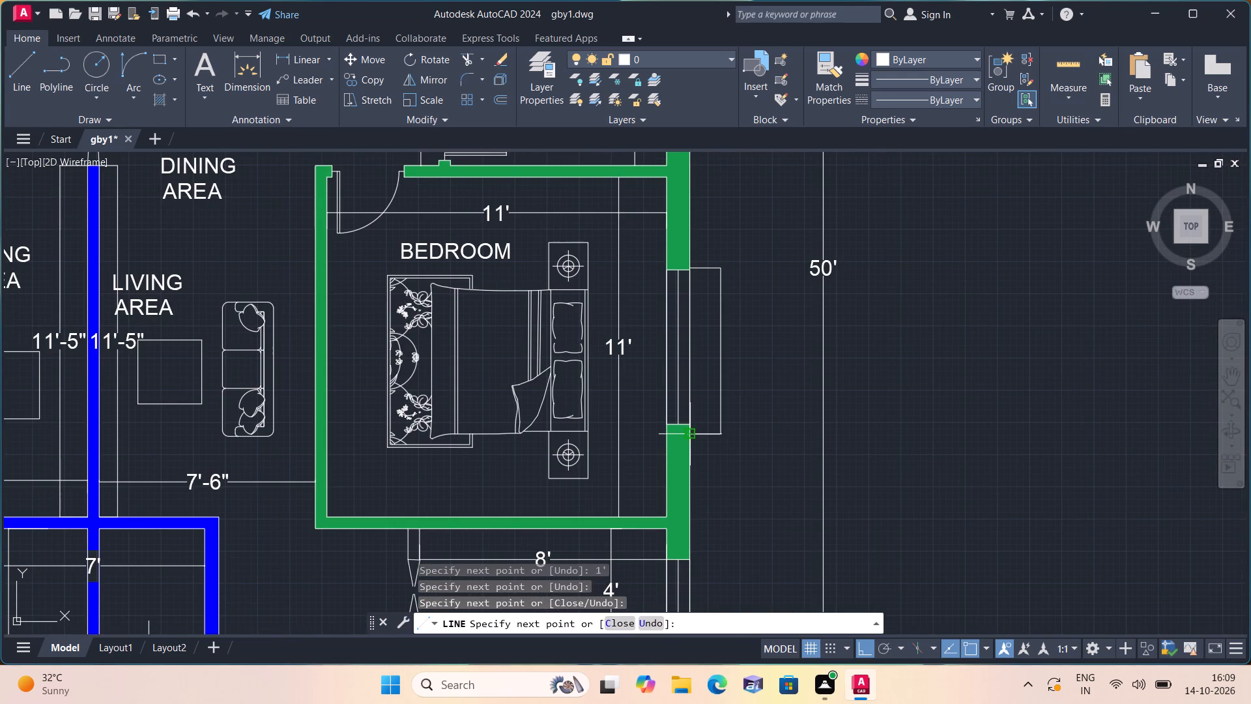
key(space)
Draw a three-sided line outline projecting 1' and about 2'-6" long outside the window of the green unit's 8' by 4' room.
scroll(708, 461, down, 1)
middle_drag(708, 461, 683, 283)
scroll(676, 317, up, 1)
key(space)
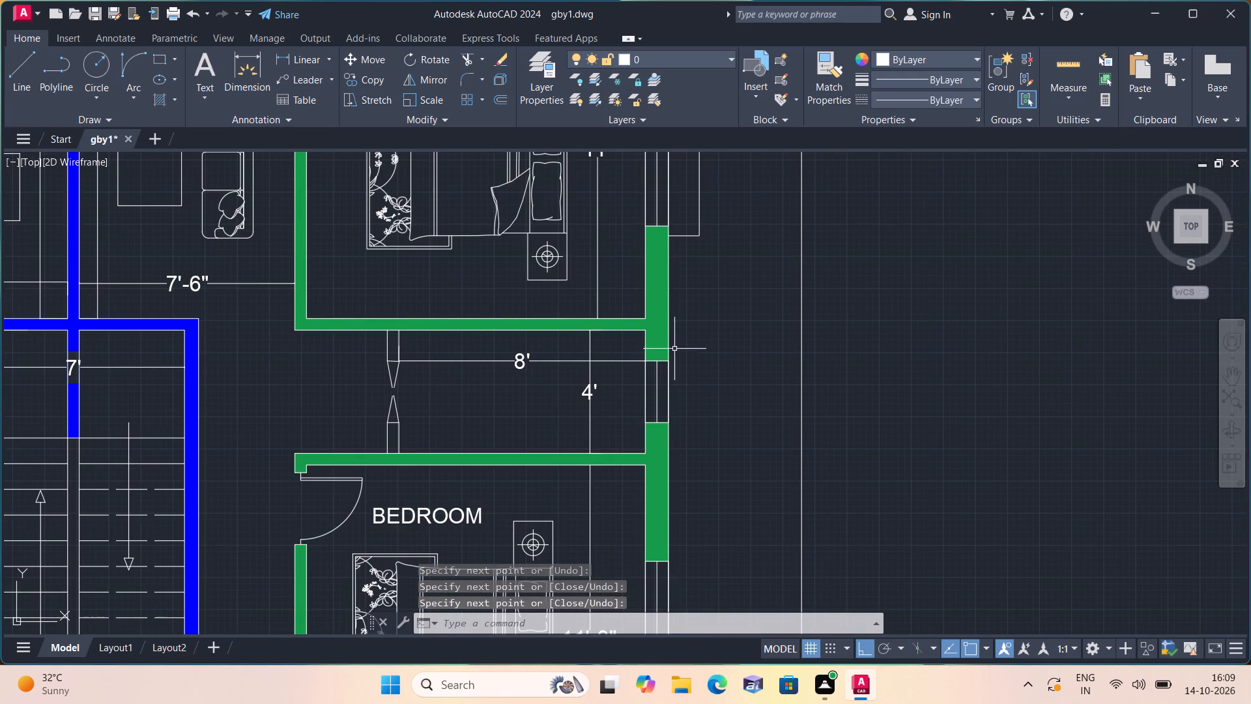
click(673, 351)
text(1')
key(space)
middle_drag(698, 376, 687, 259)
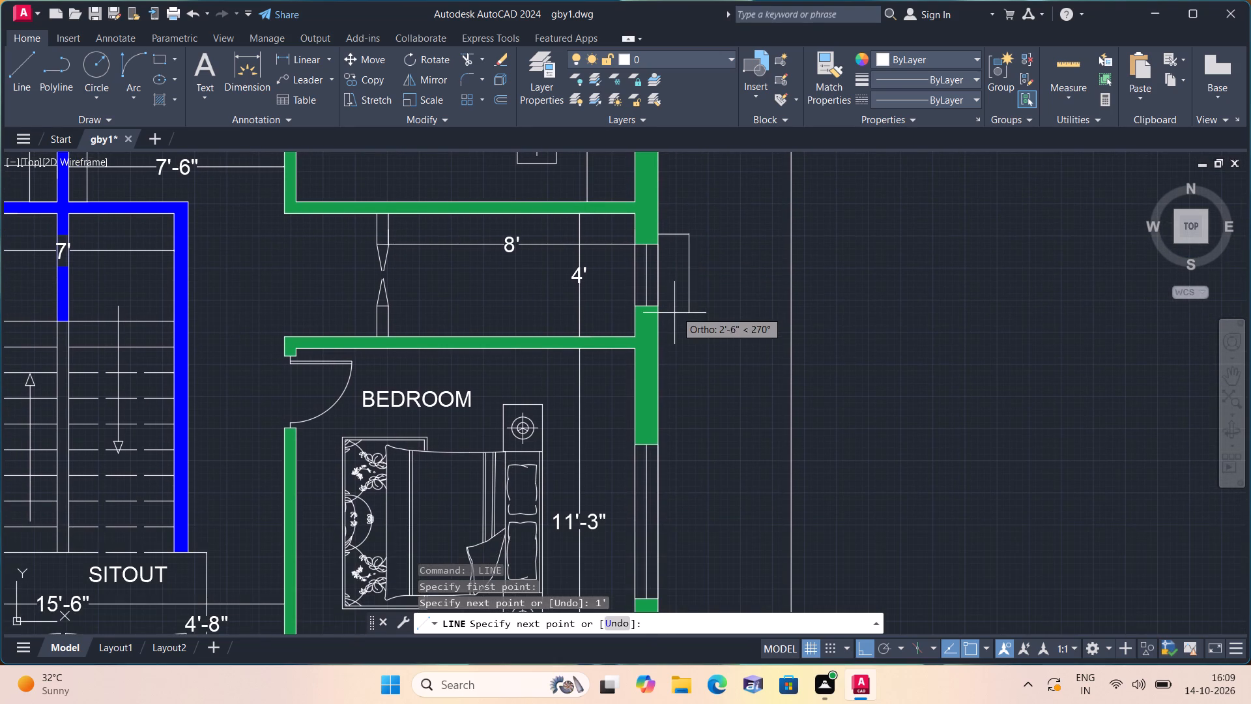
click(674, 313)
click(651, 316)
key(space)
Draw a three-sided line outline projecting 1' and about 5'-10" long outside the side window of the green unit's lower bedroom.
middle_drag(686, 356, 681, 345)
scroll(686, 355, down, 1)
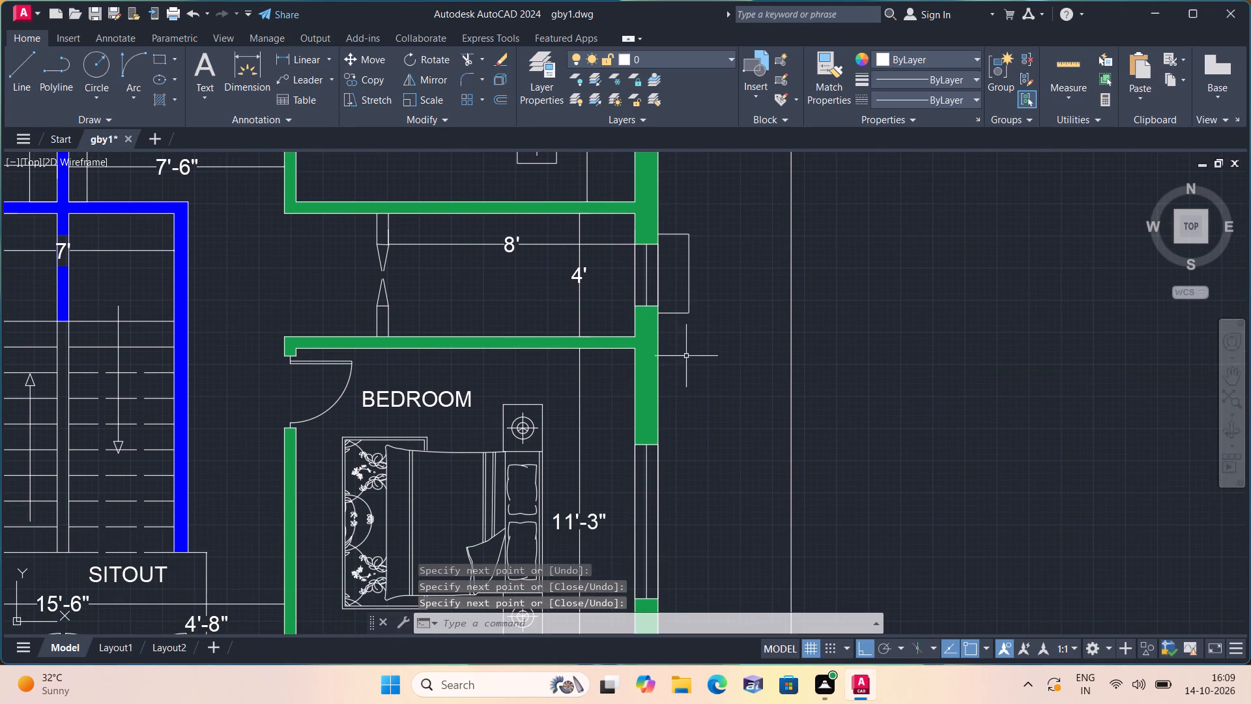
middle_drag(681, 345, 680, 241)
key(space)
click(661, 288)
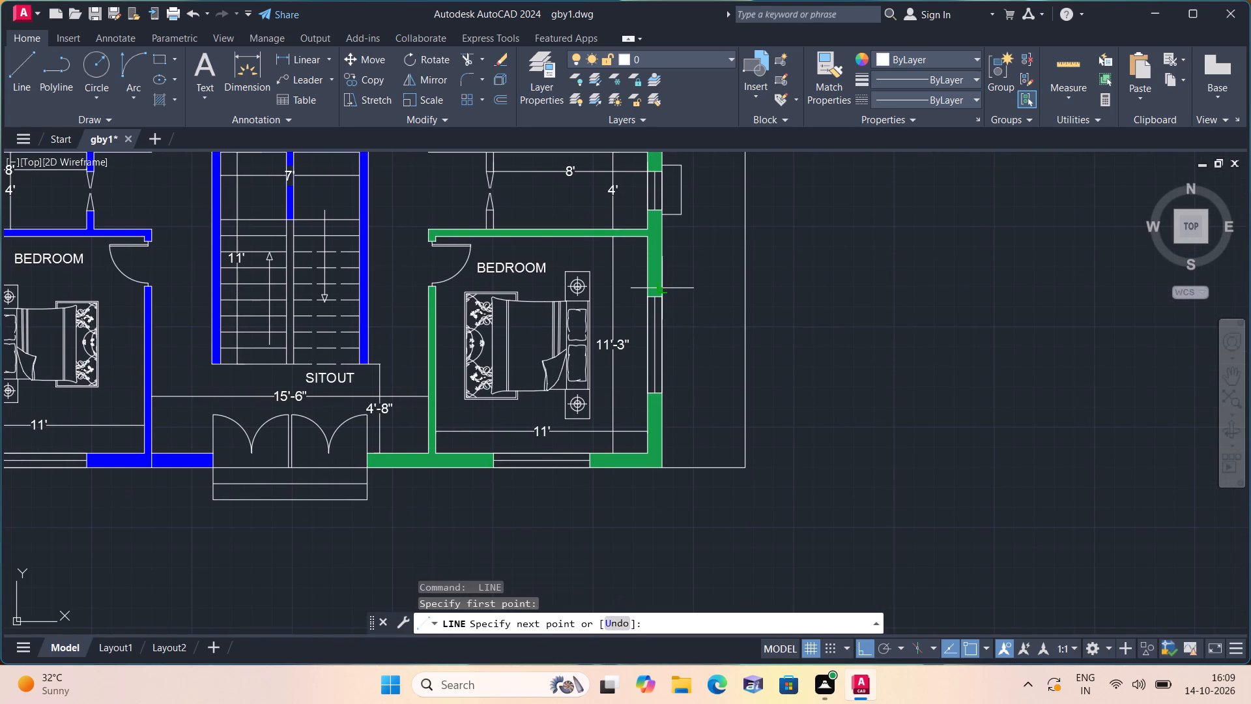
text(1')
key(space)
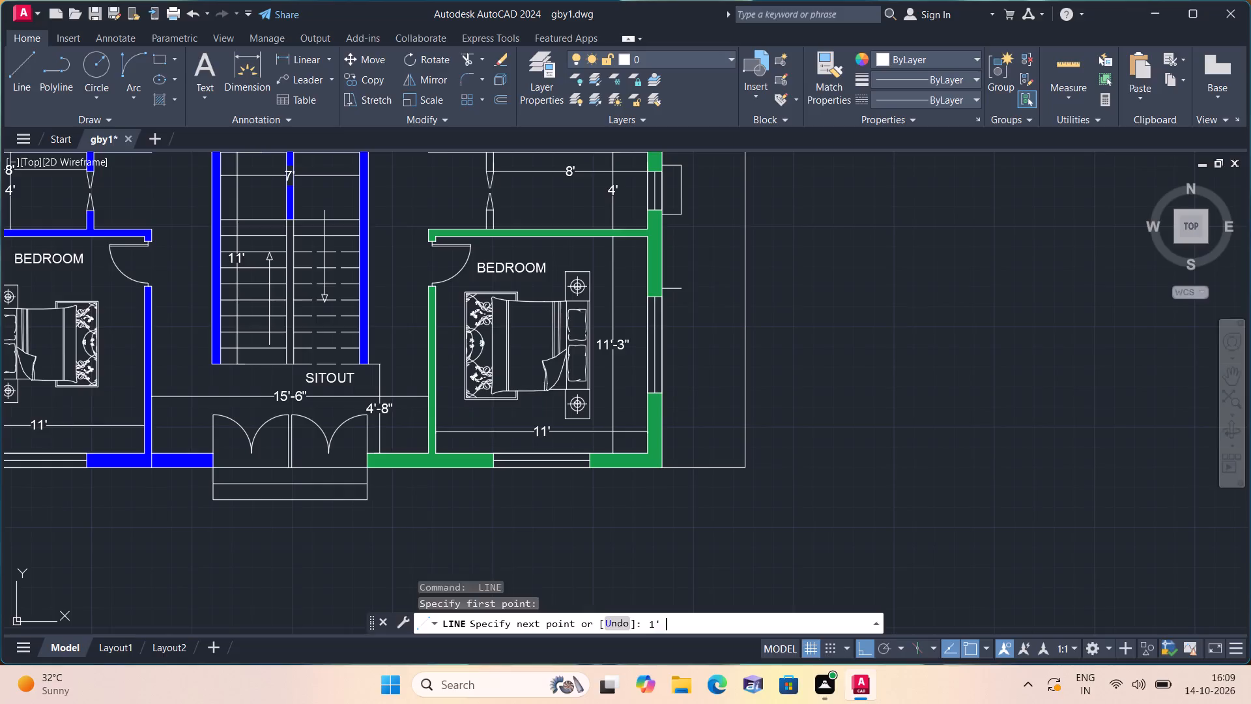
click(688, 401)
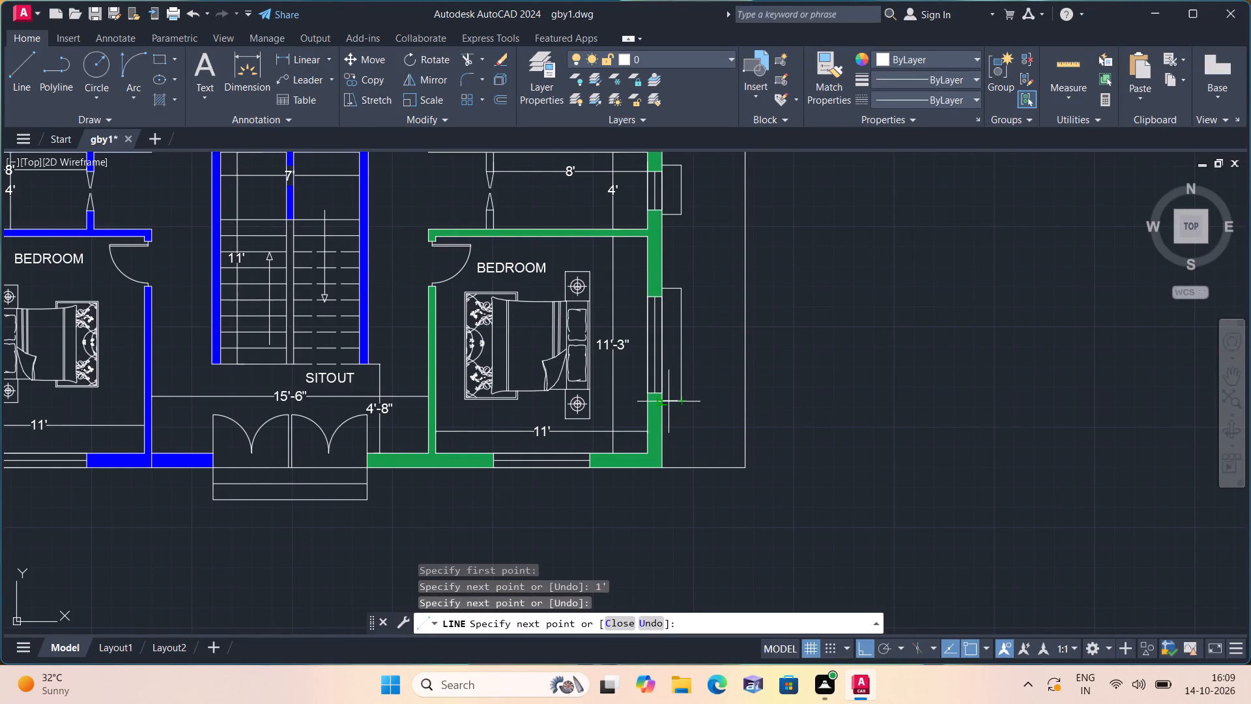
click(665, 402)
key(space)
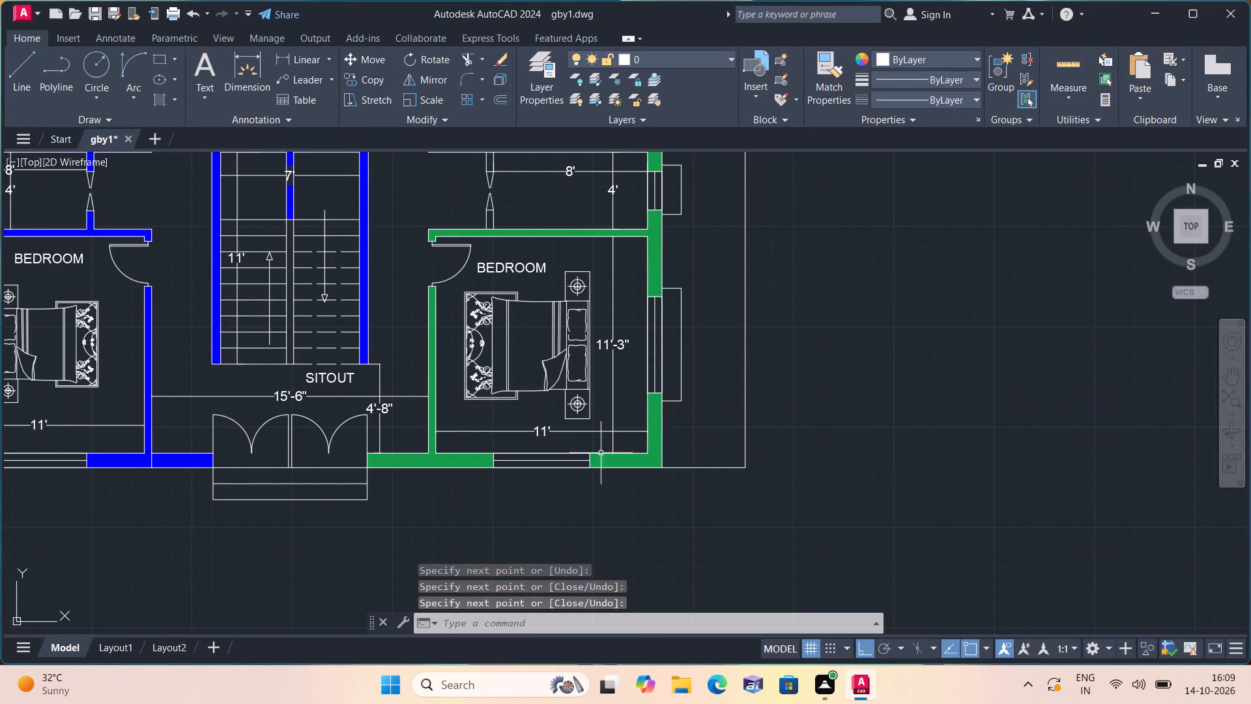
Draw a three-sided line outline projecting 1' from the bottom outer wall, slightly wider than the green lower bedroom's front window.
middle_drag(493, 546, 491, 460)
key(space)
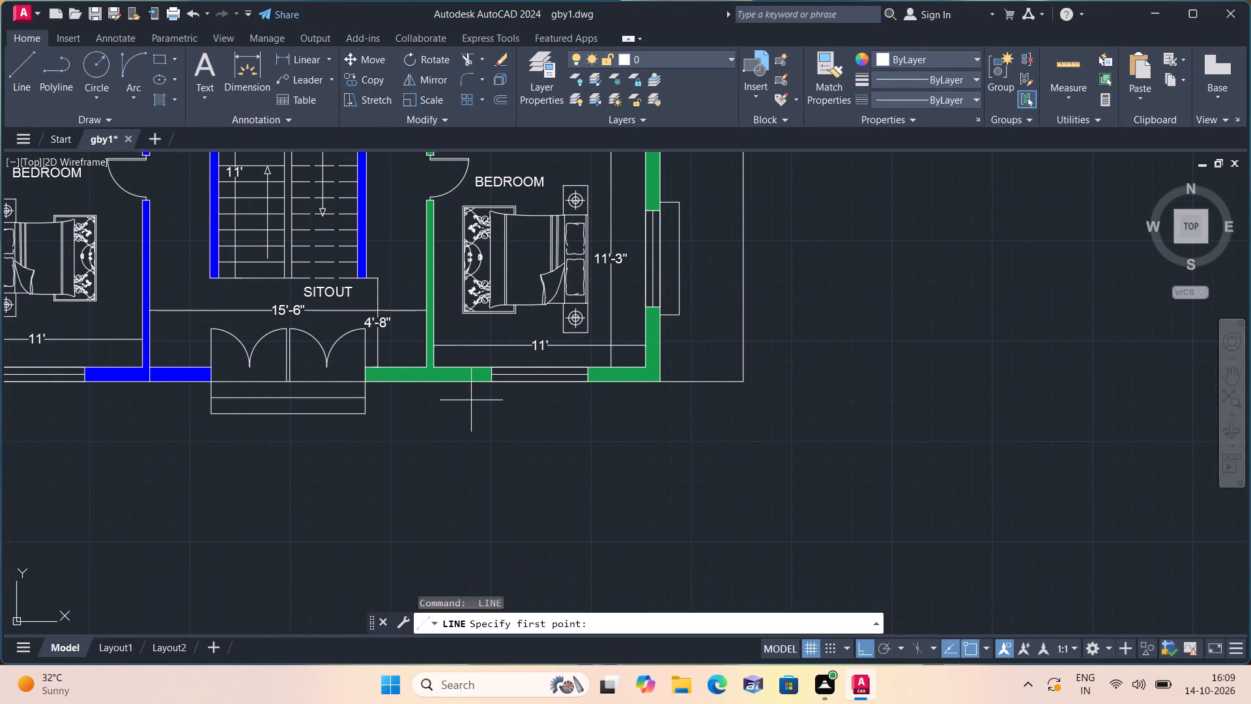
click(480, 383)
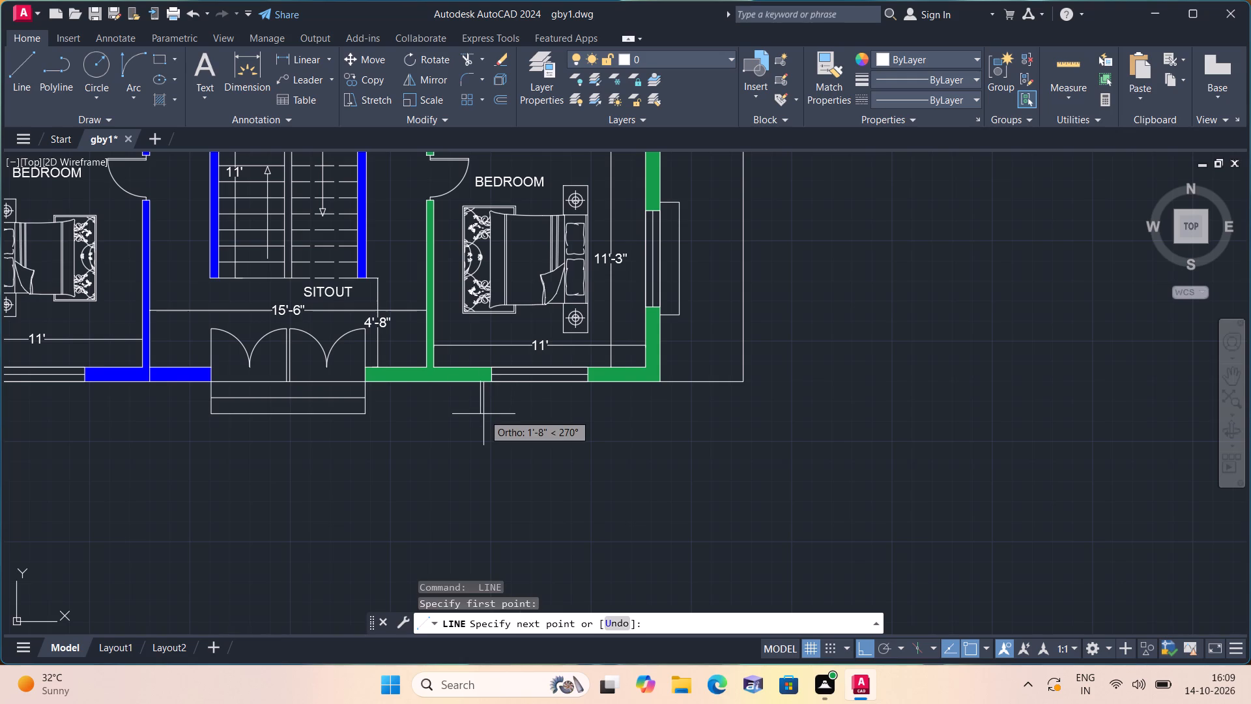
text(1')
key(space)
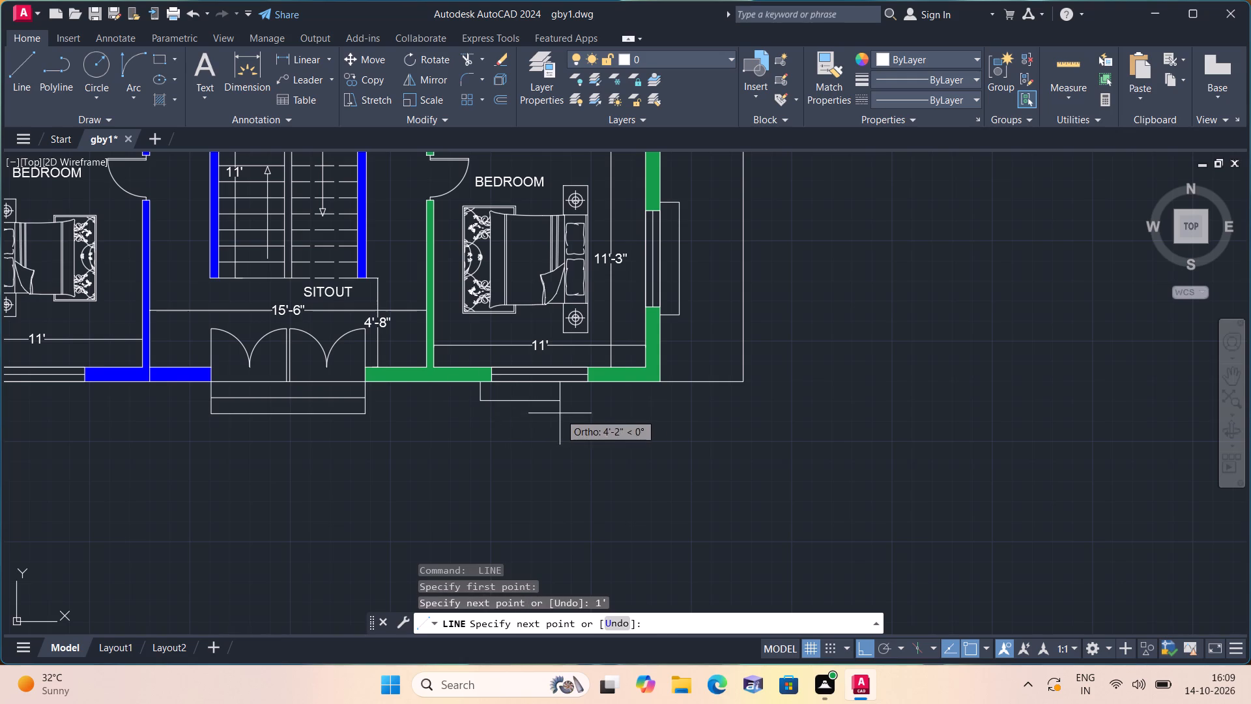
click(599, 400)
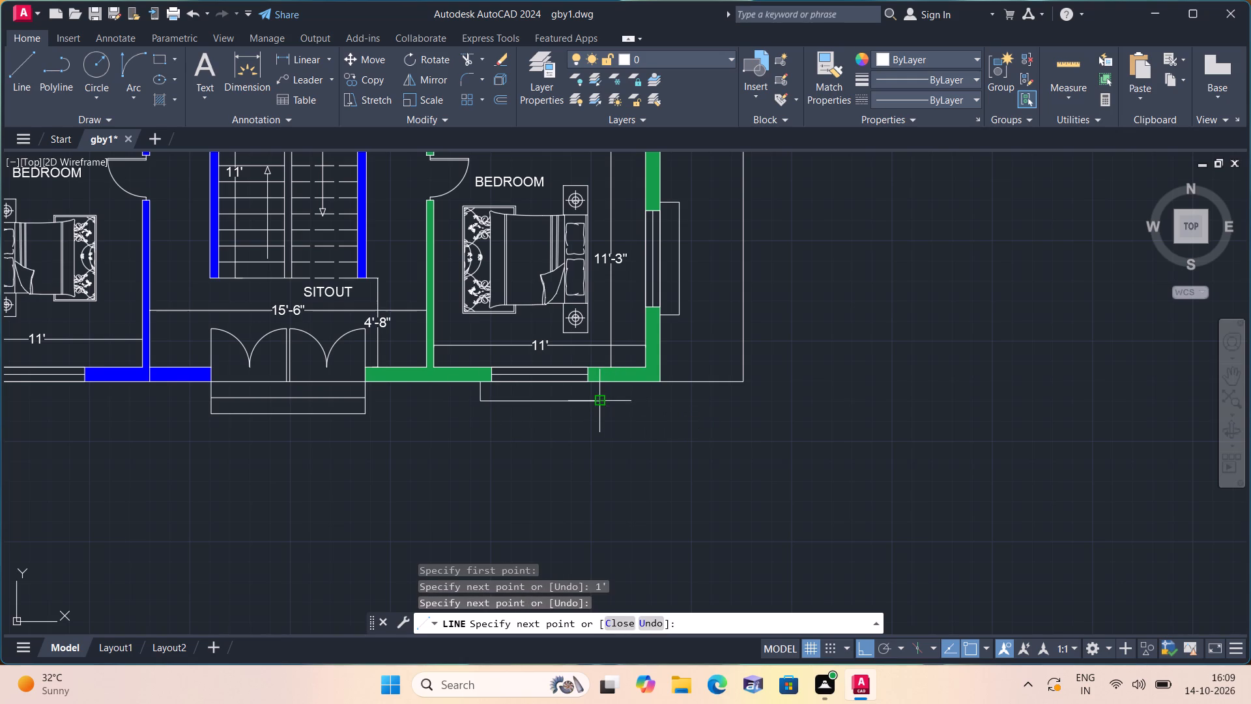
click(599, 384)
key(space)
Draw a three-sided line outline projecting 1' and about 6'-1" wide outside the front window of the blue unit's lower bedroom.
scroll(558, 445, down, 1)
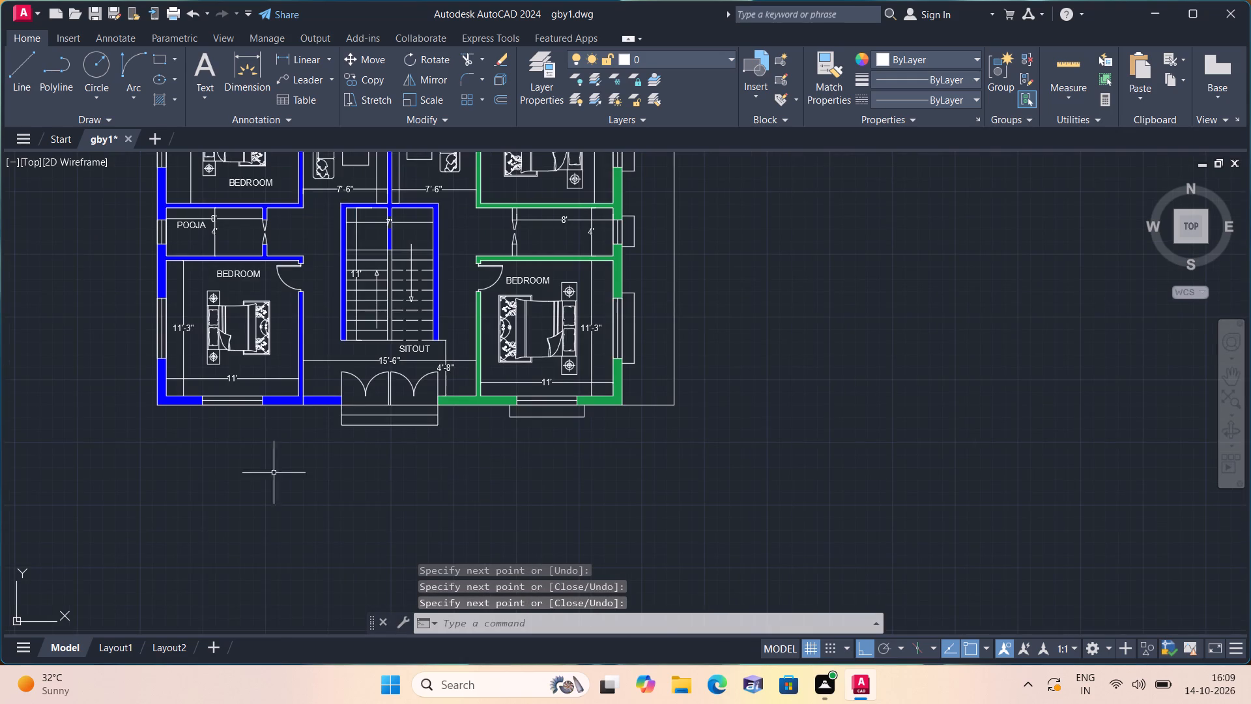
middle_drag(272, 481, 439, 465)
scroll(385, 417, up, 2)
key(space)
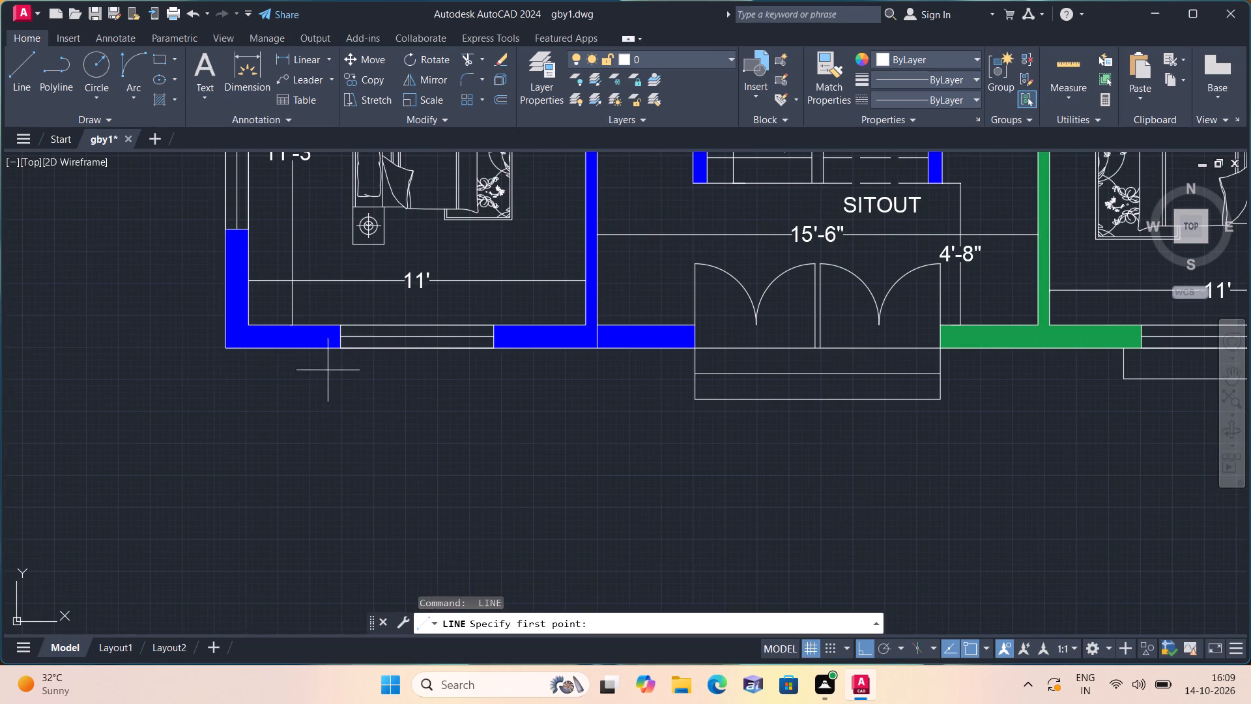
click(322, 353)
text(1')
key(space)
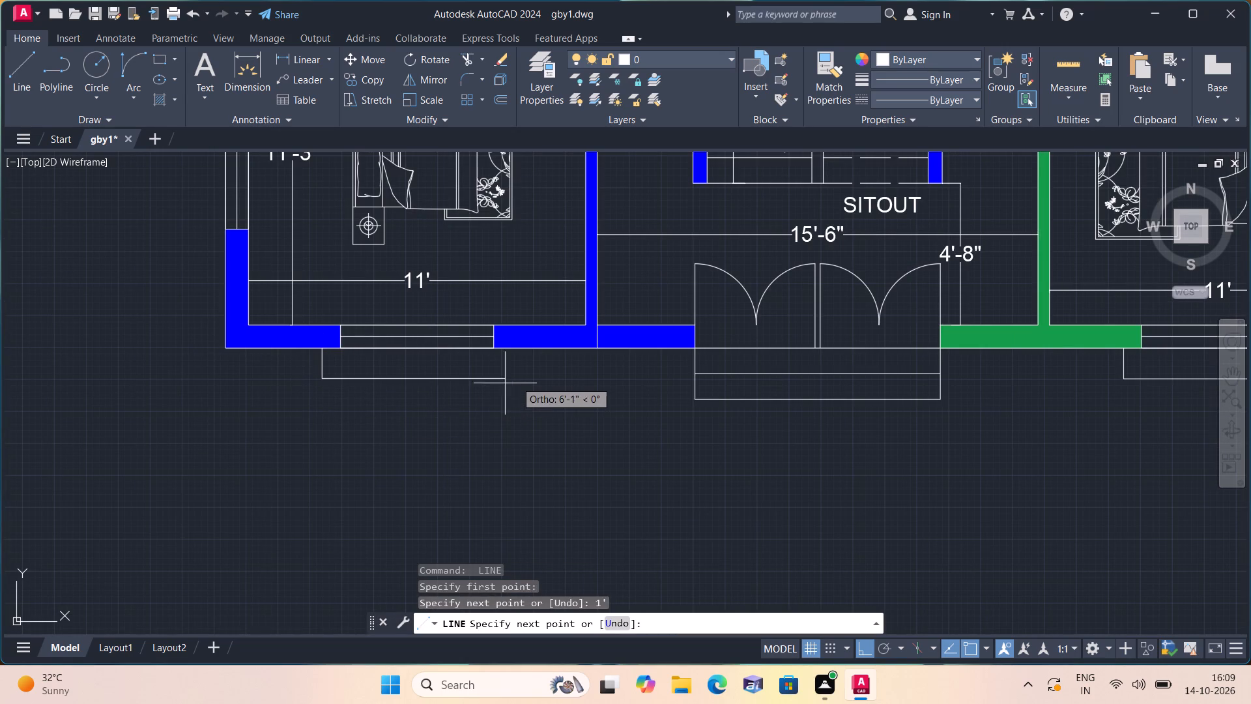
click(508, 379)
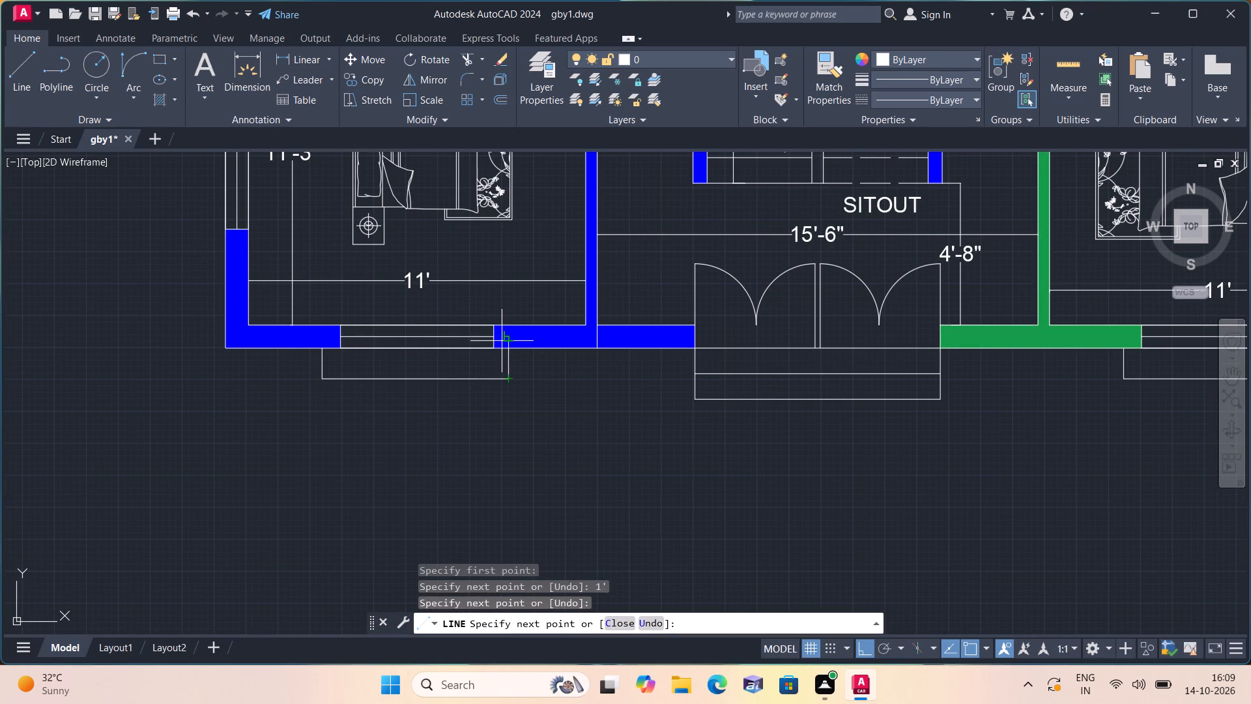
click(506, 347)
key(space)
Draw a three-sided line outline projecting 1' and about 5'-10" long outside the side window of the blue unit's lower bedroom.
scroll(459, 354, down, 2)
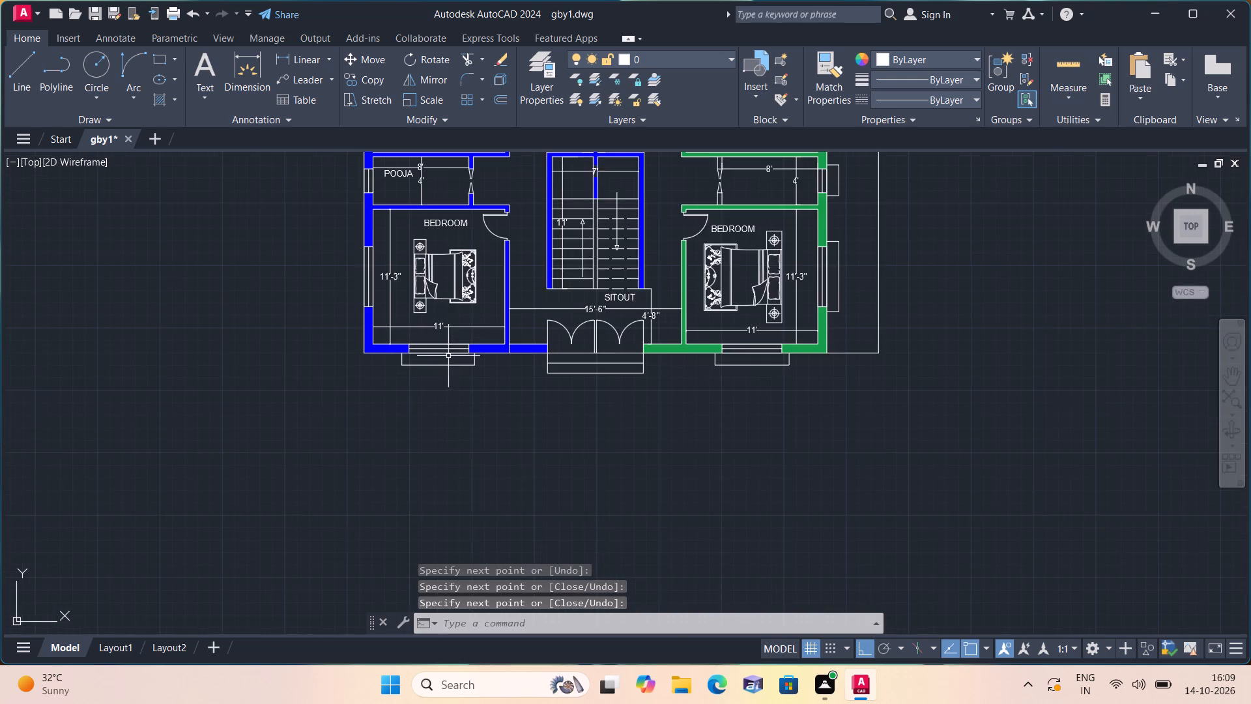
middle_drag(421, 343, 570, 484)
scroll(538, 451, up, 2)
key(space)
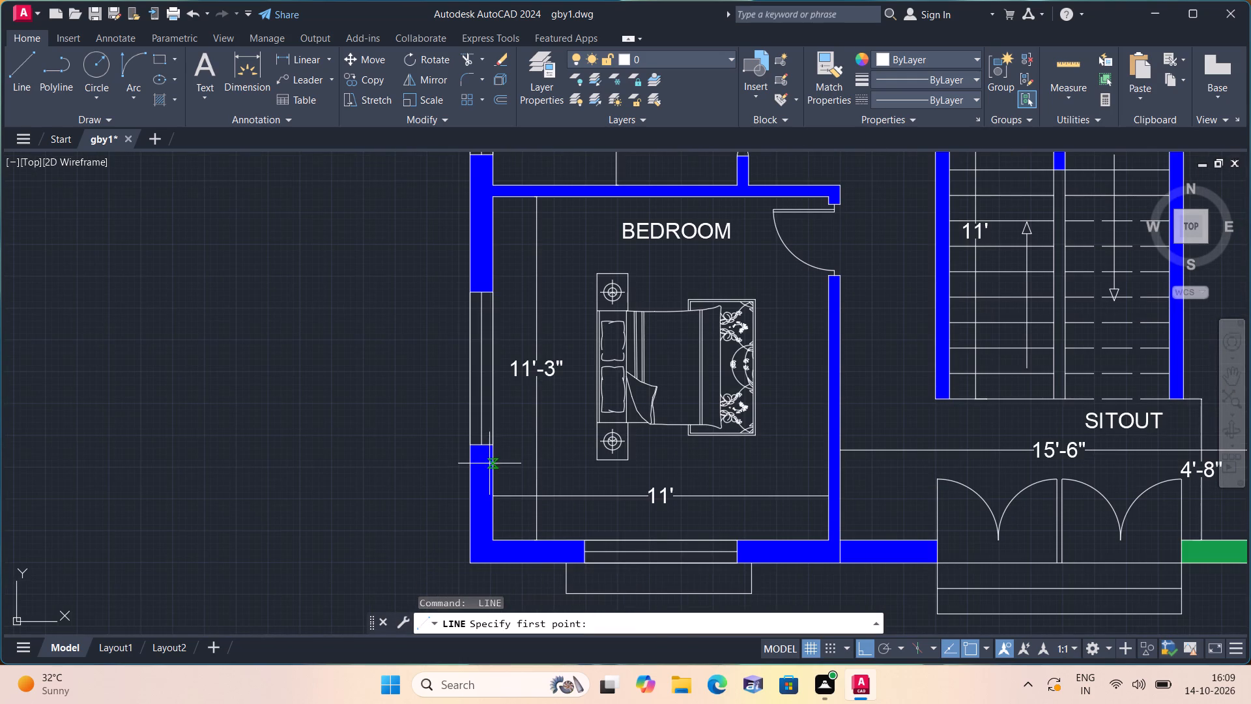
click(468, 461)
text(1')
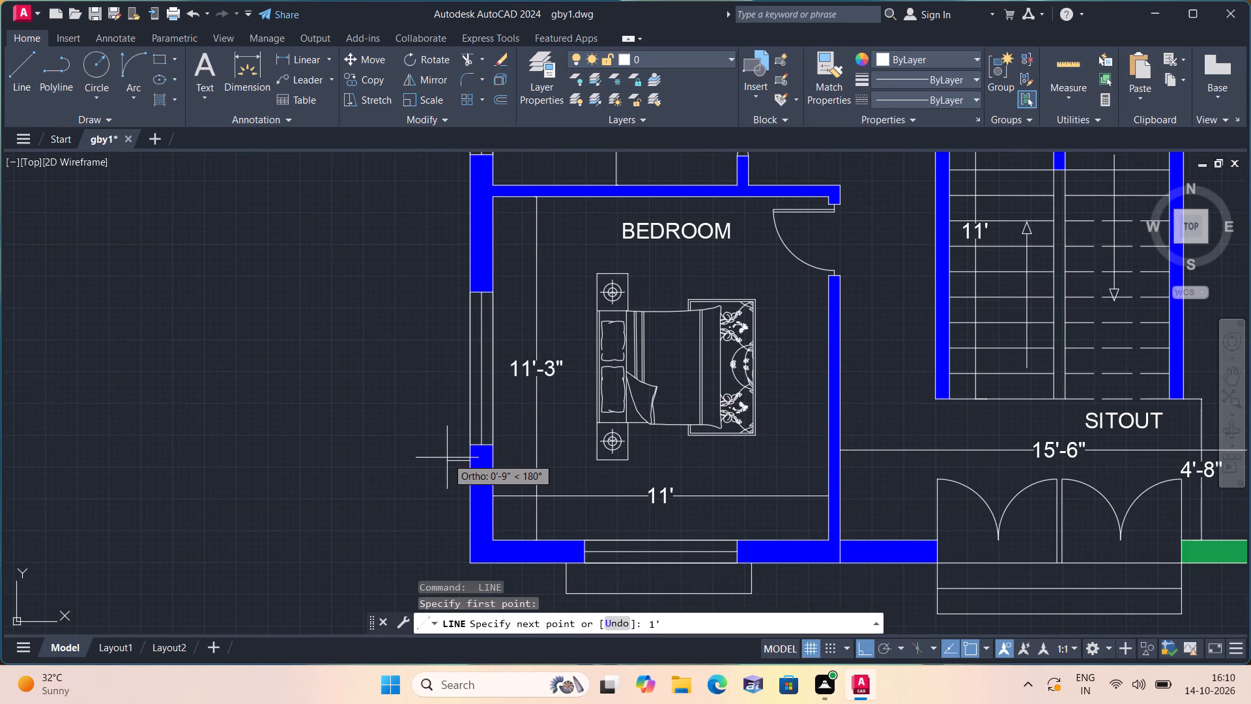
key(space)
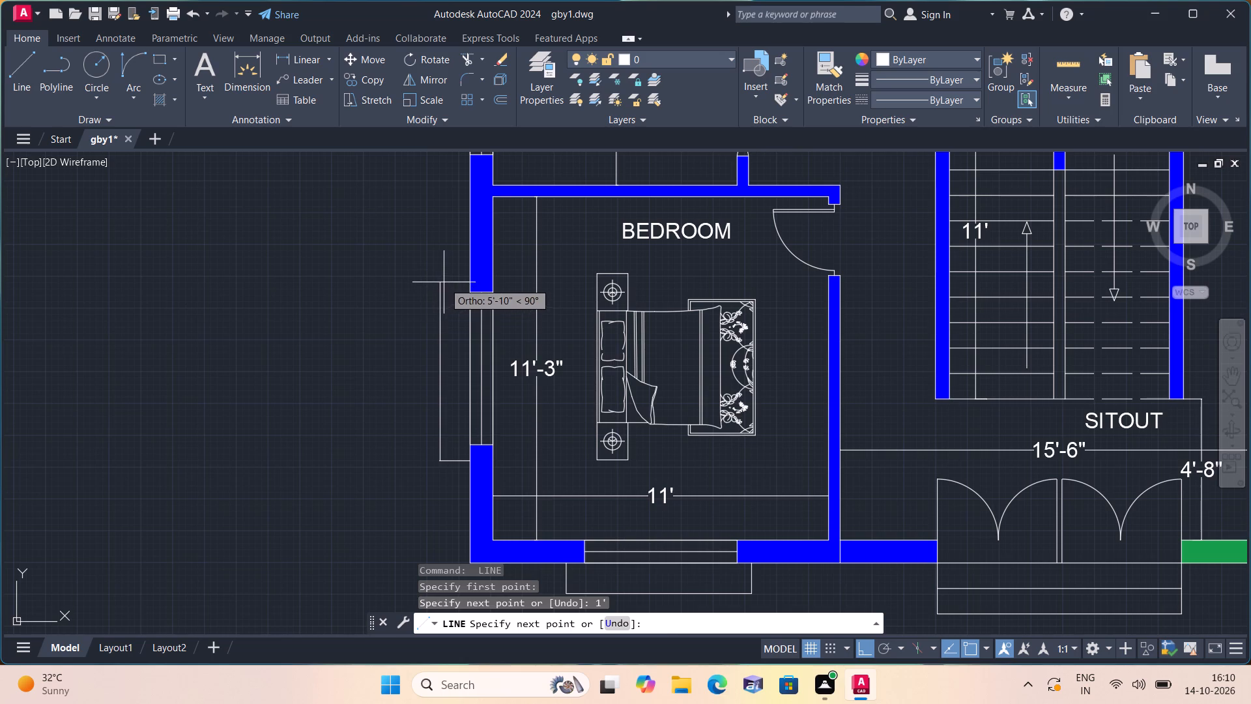
click(444, 282)
click(474, 282)
key(space)
Draw a three-sided line outline projecting 1' and about 2'-6" long outside the window of the blue unit's pooja room.
middle_drag(443, 256, 535, 451)
scroll(446, 261, down, 1)
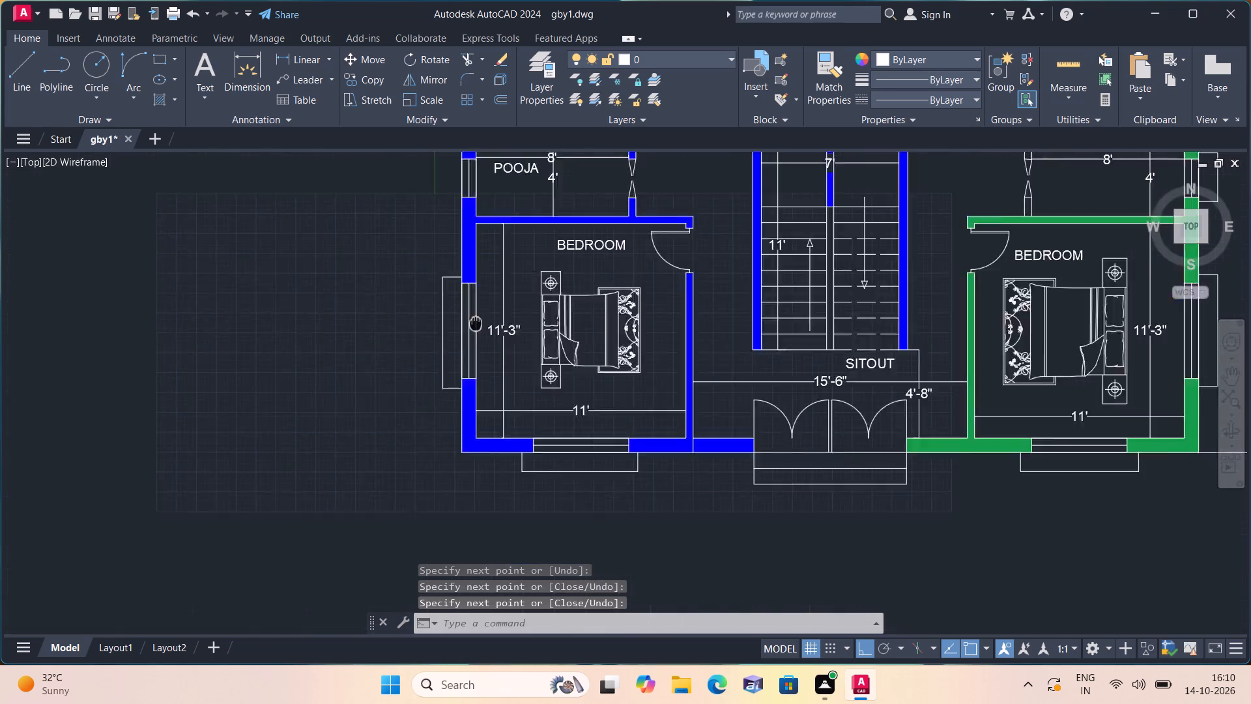
middle_drag(535, 451, 556, 508)
scroll(550, 491, up, 1)
key(space)
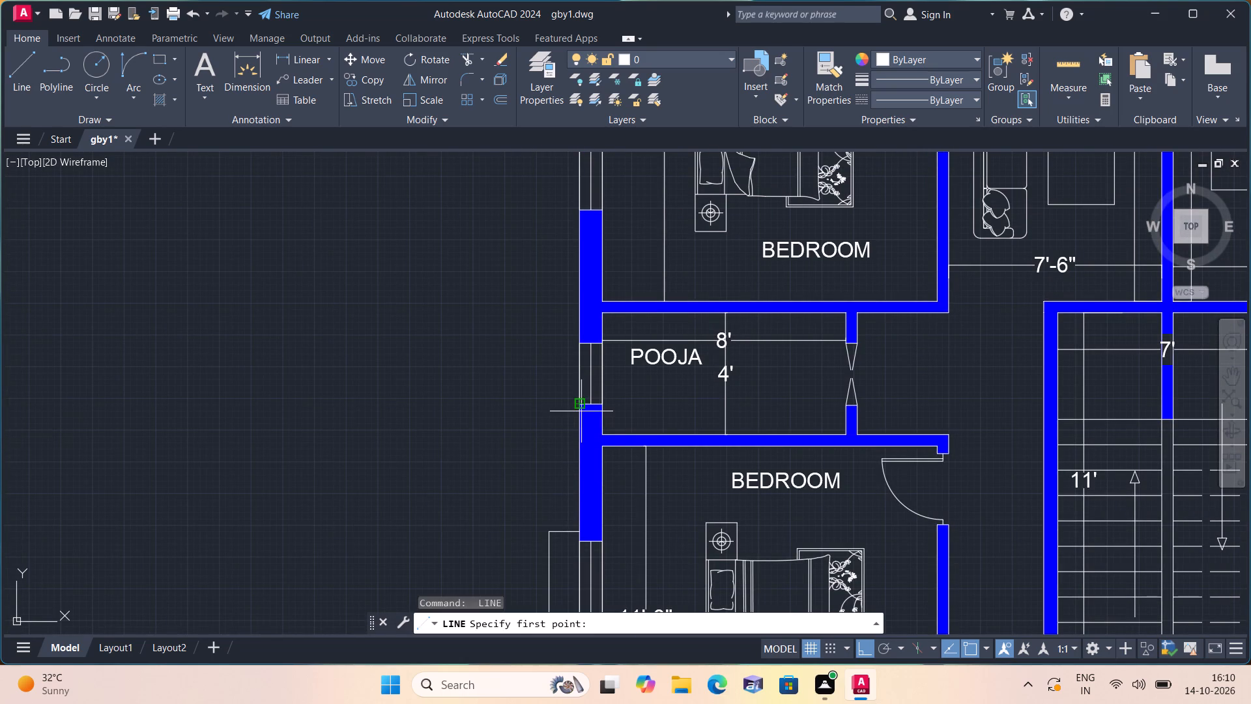
click(581, 413)
text(1')
key(space)
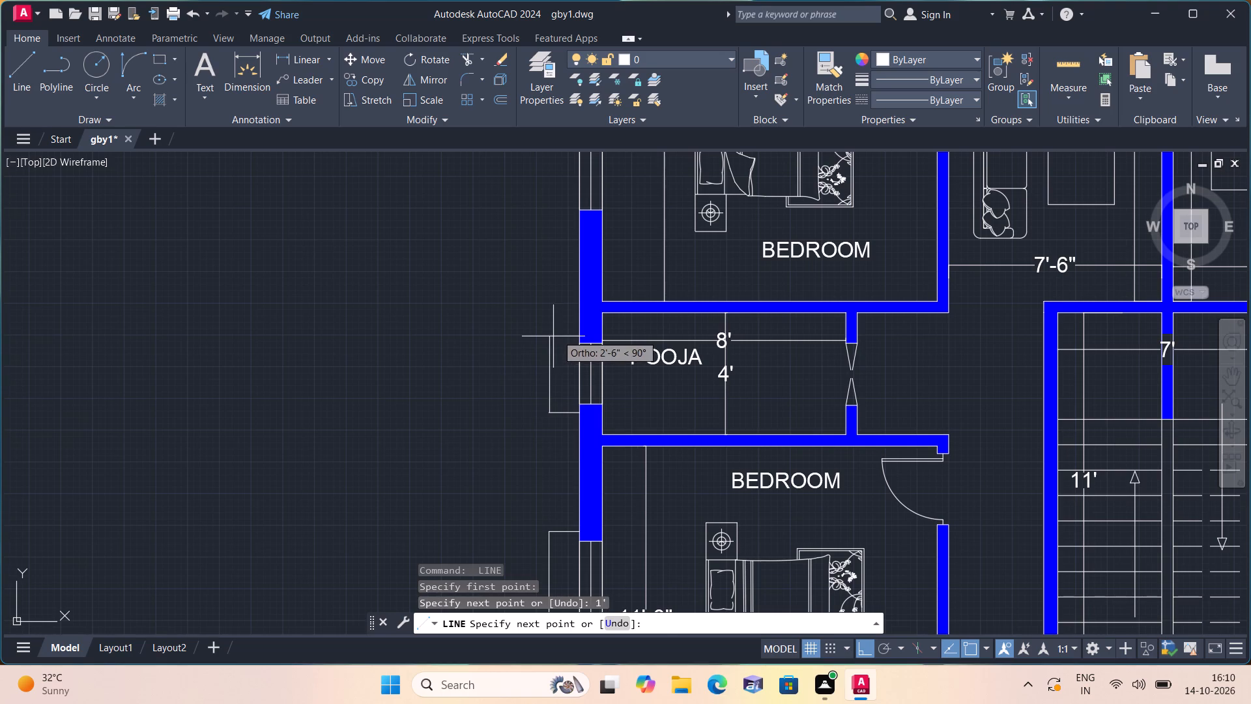
click(557, 334)
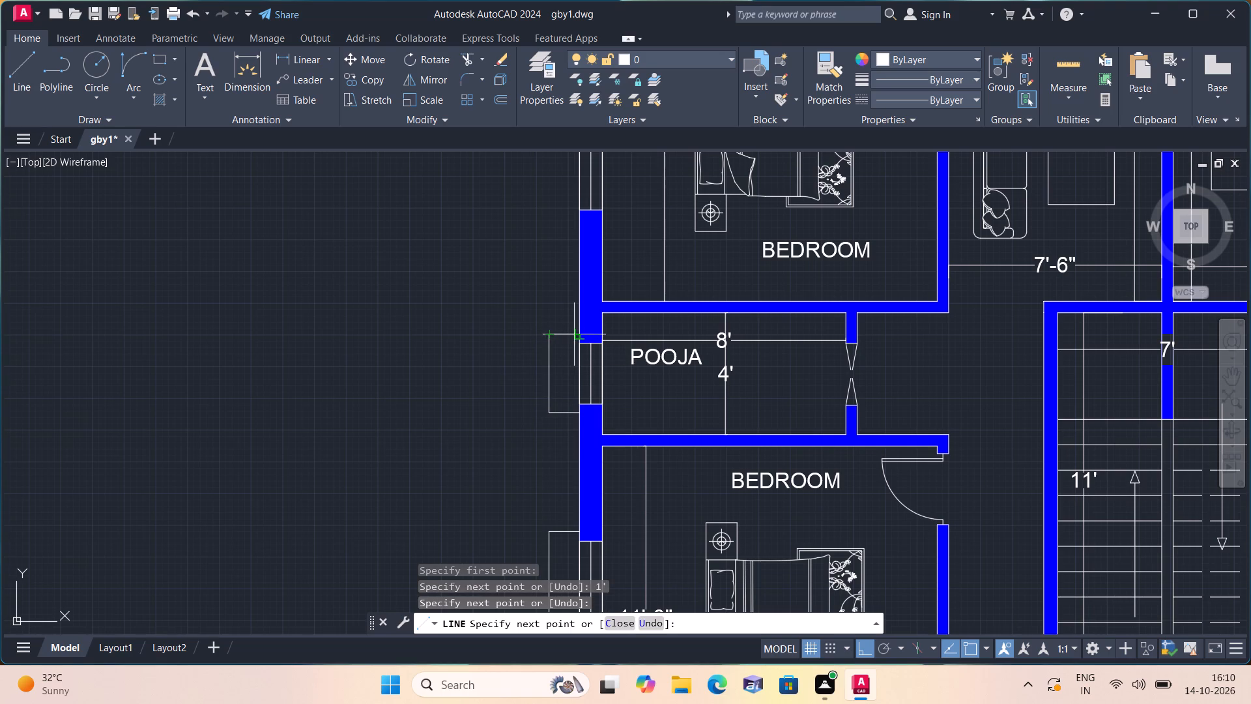
click(575, 334)
key(space)
scroll(540, 325, down, 1)
middle_drag(539, 329, 537, 477)
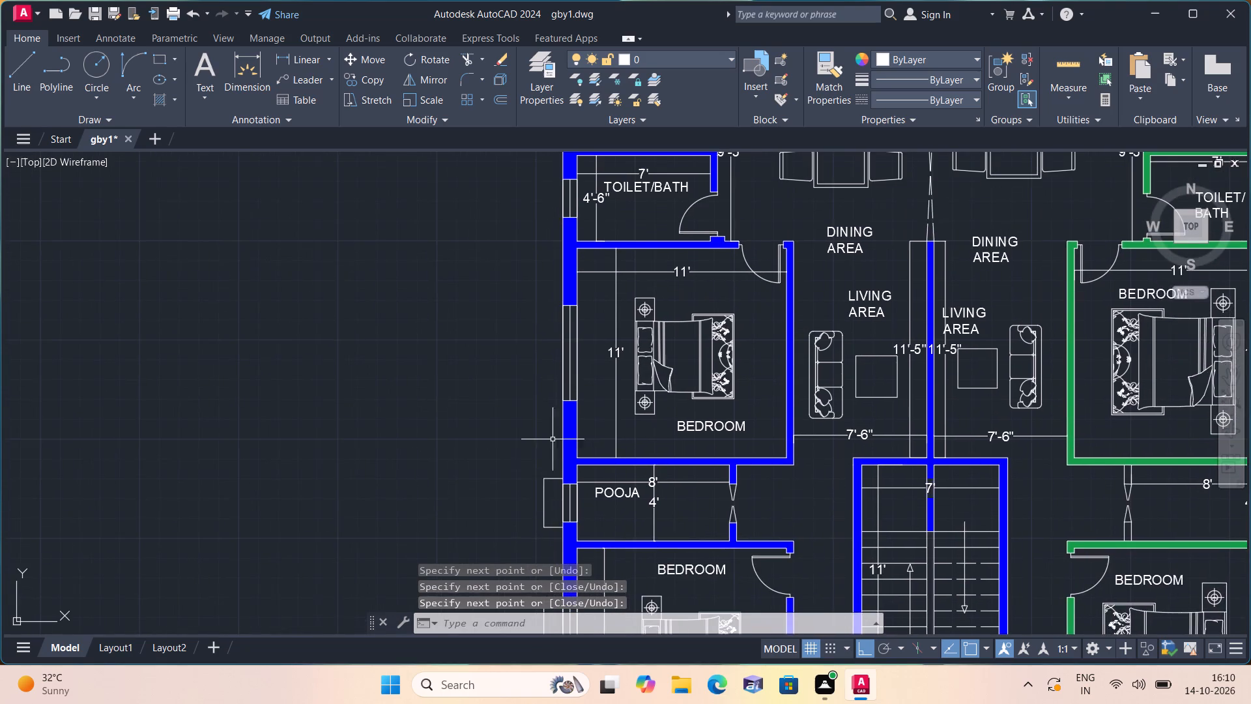
Draw a three-sided line outline projecting 1' outside the blue unit's middle bedroom side window, slightly longer than the window.
scroll(559, 429, up, 1)
key(space)
click(563, 400)
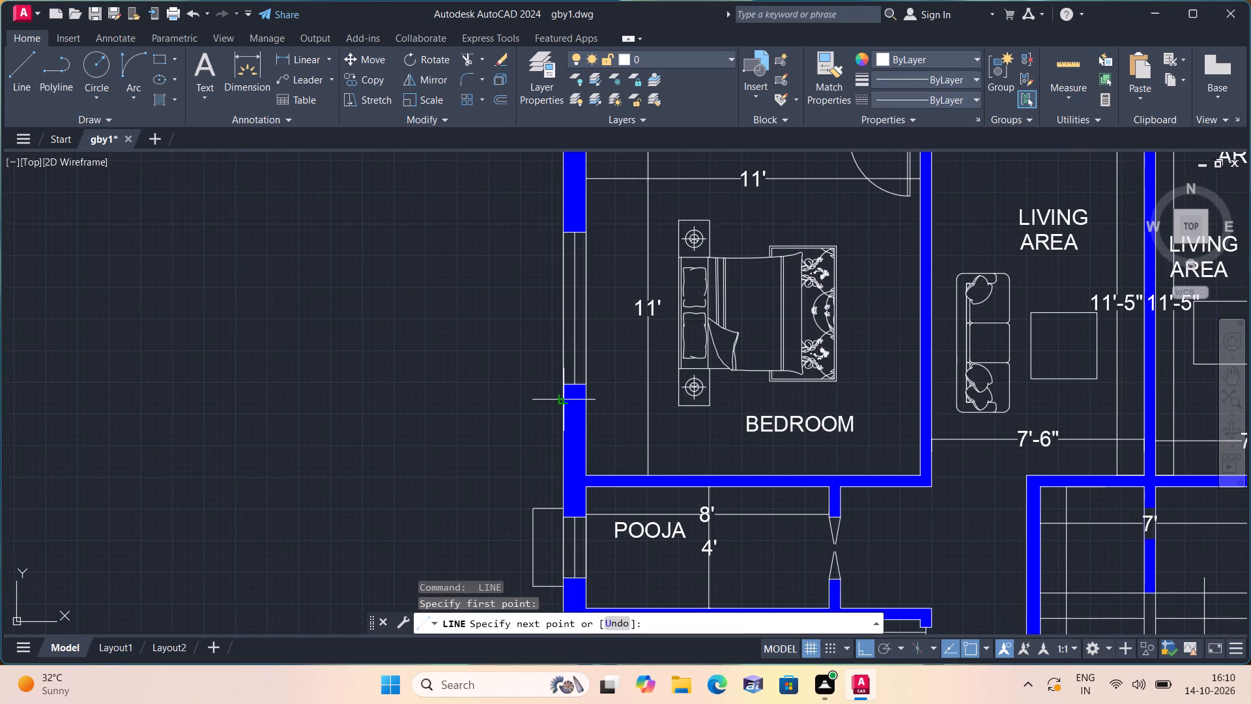
text(1')
key(space)
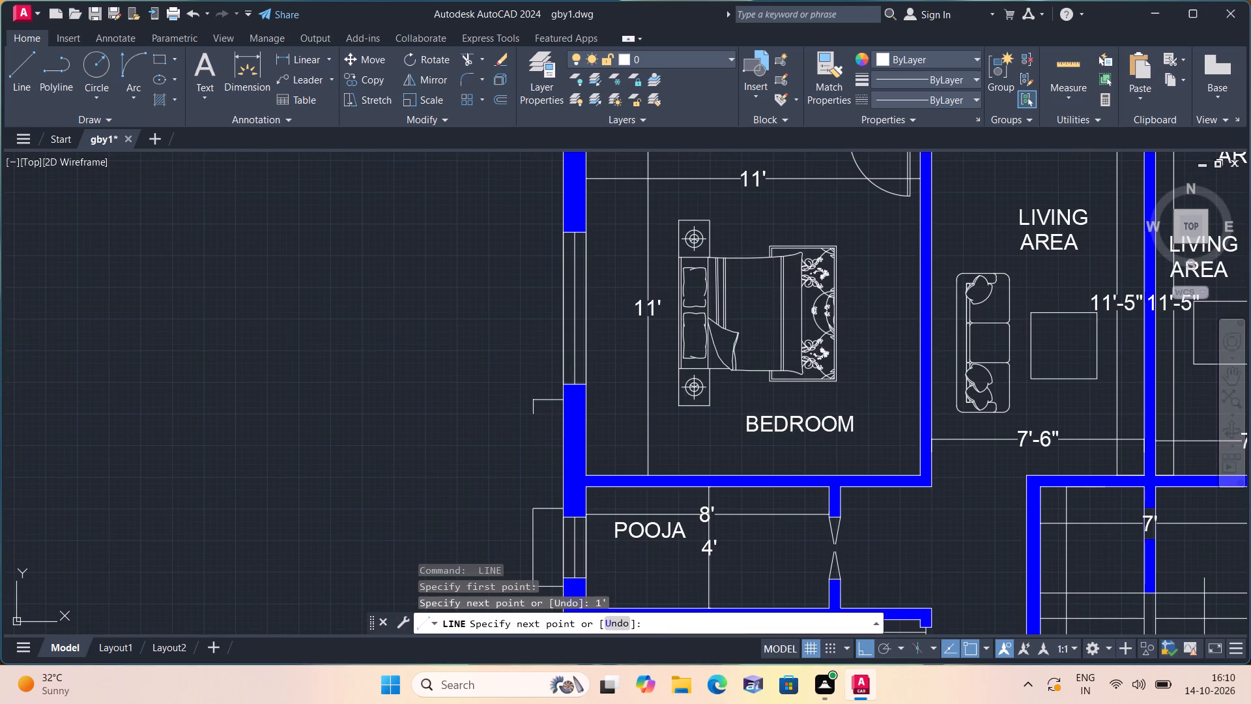
click(540, 225)
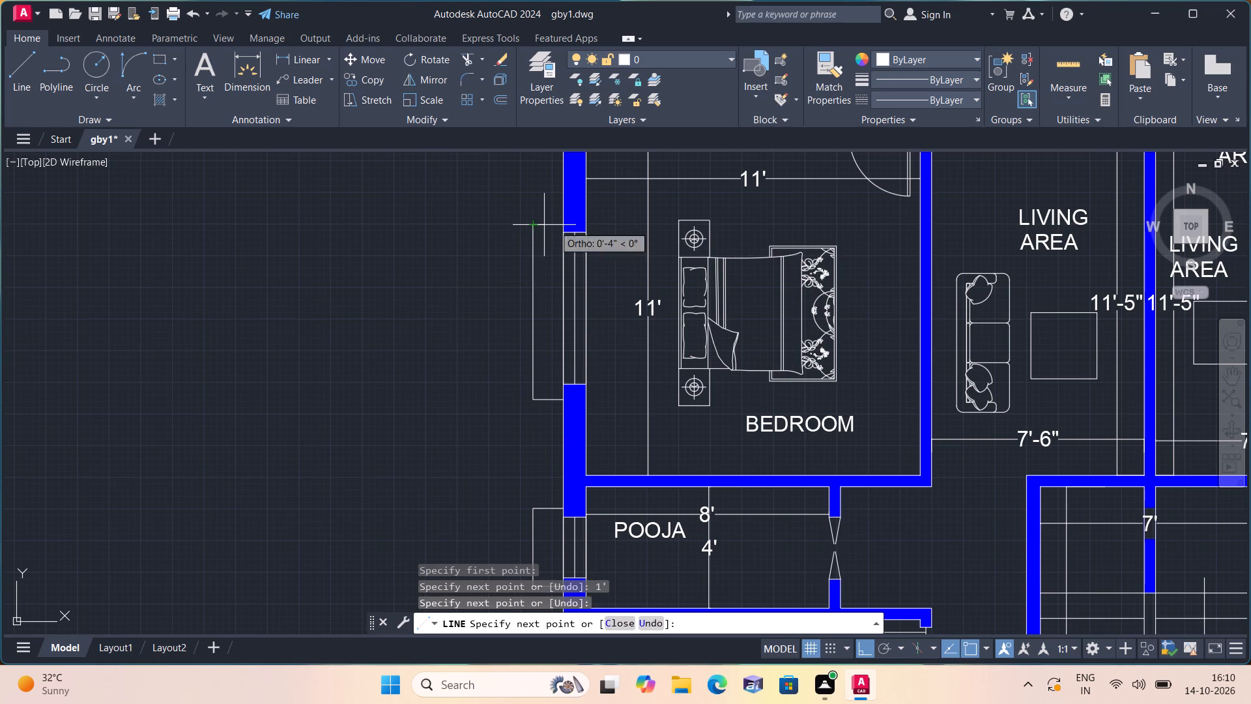
click(566, 223)
key(space)
Draw a three-sided line outline projecting 1' outside the window of the blue unit's lower toilet/bath, slightly longer than the window.
scroll(545, 219, down, 2)
middle_drag(542, 238, 542, 241)
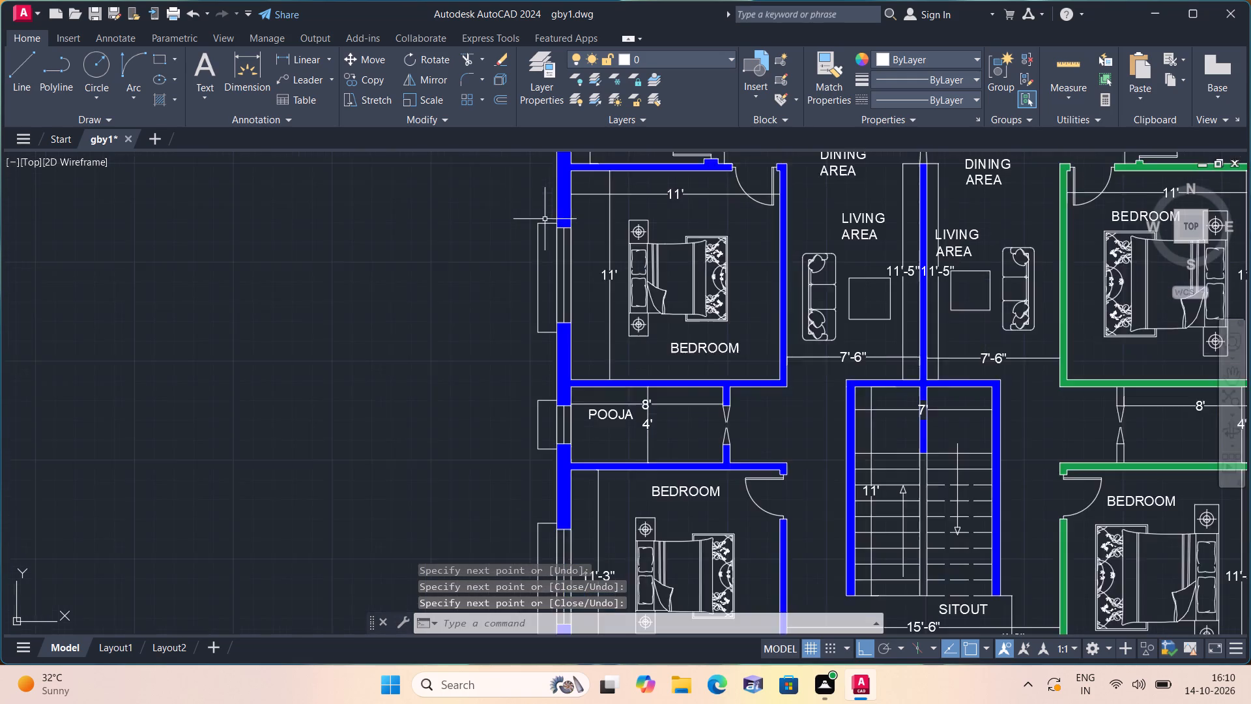
middle_drag(542, 241, 579, 400)
scroll(584, 348, up, 2)
key(space)
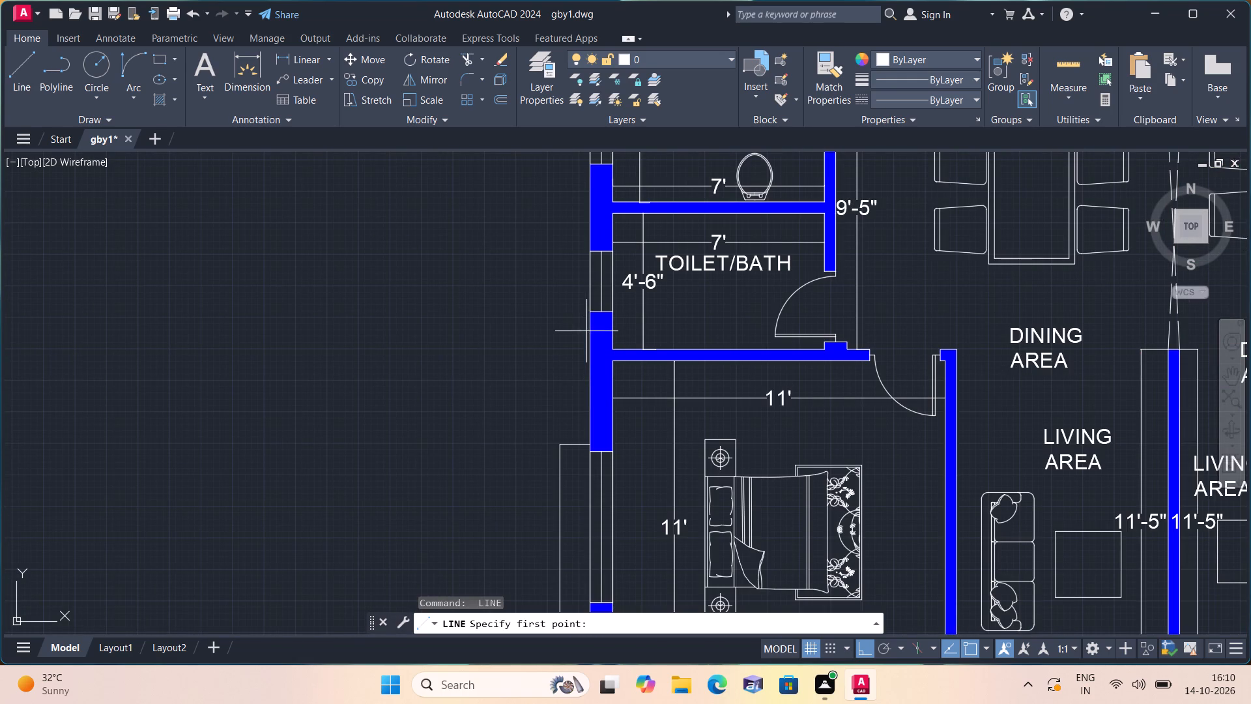
click(587, 324)
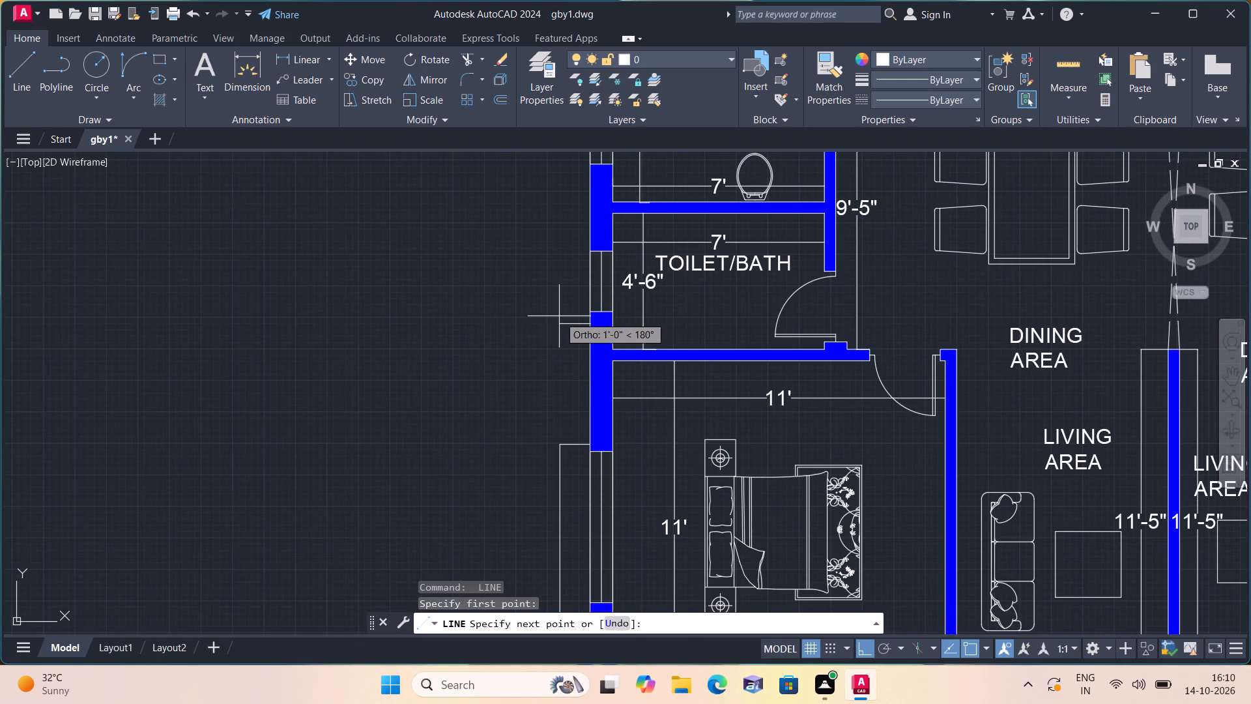
text(1')
key(space)
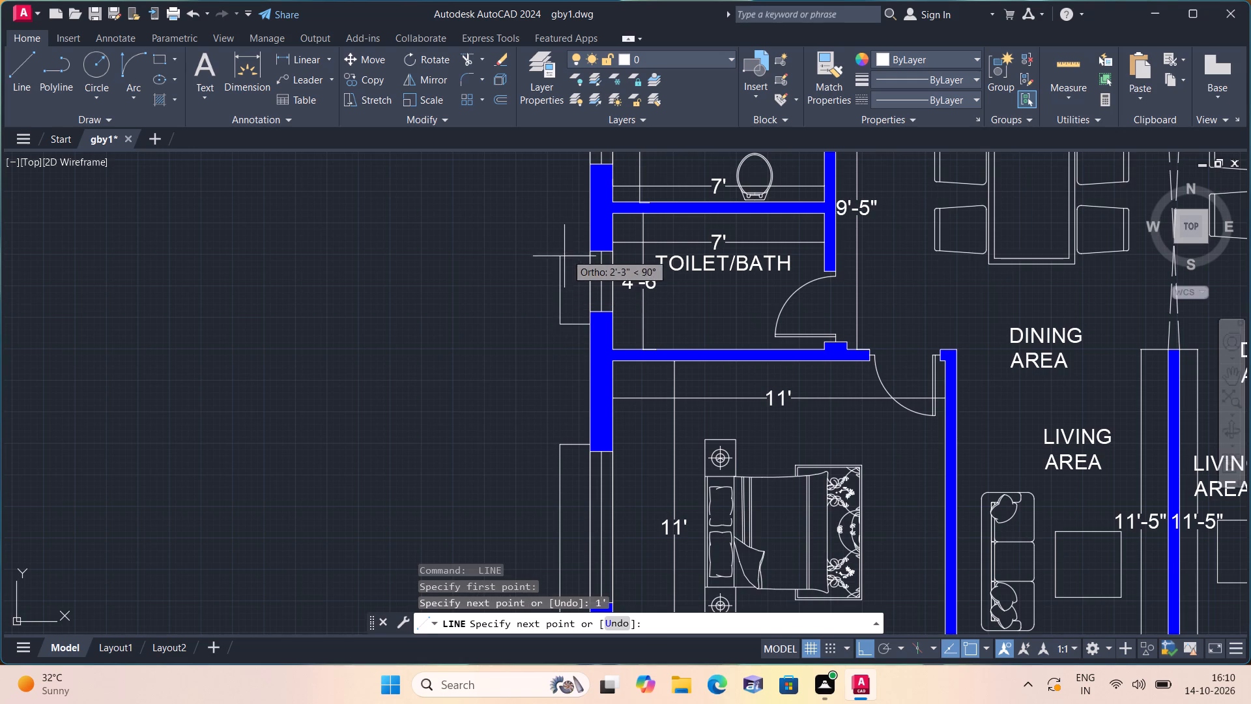
click(571, 245)
click(588, 241)
key(space)
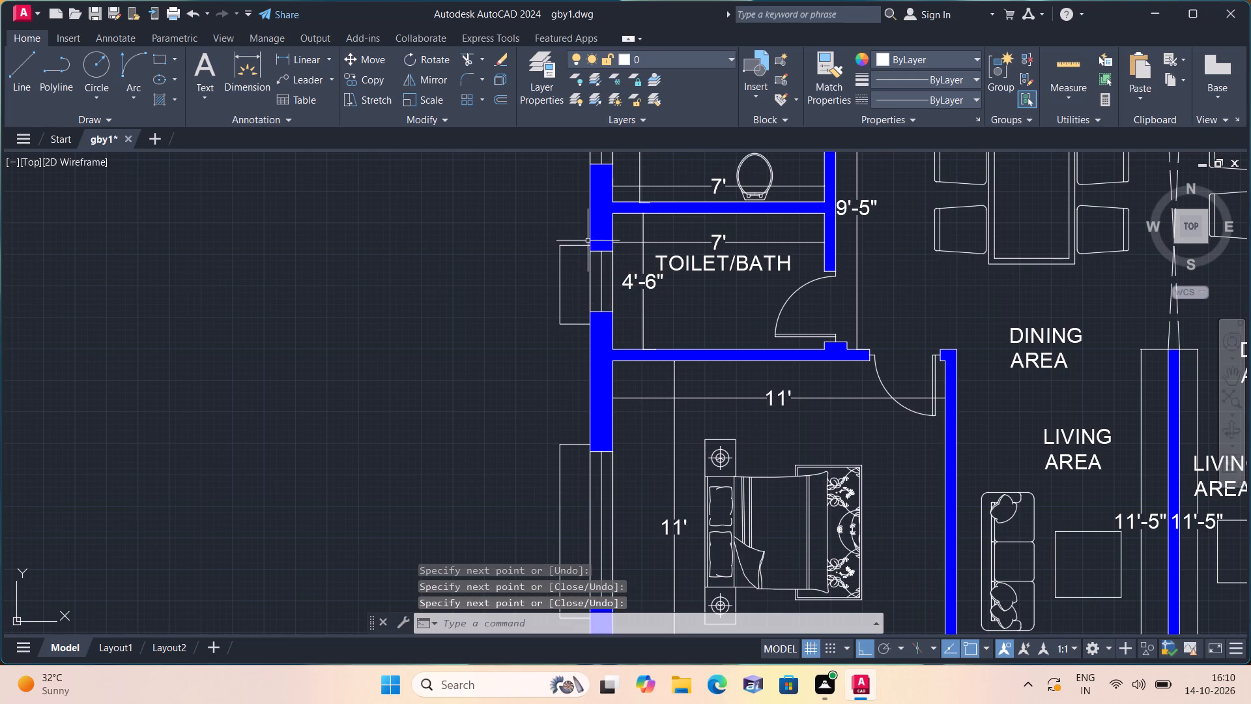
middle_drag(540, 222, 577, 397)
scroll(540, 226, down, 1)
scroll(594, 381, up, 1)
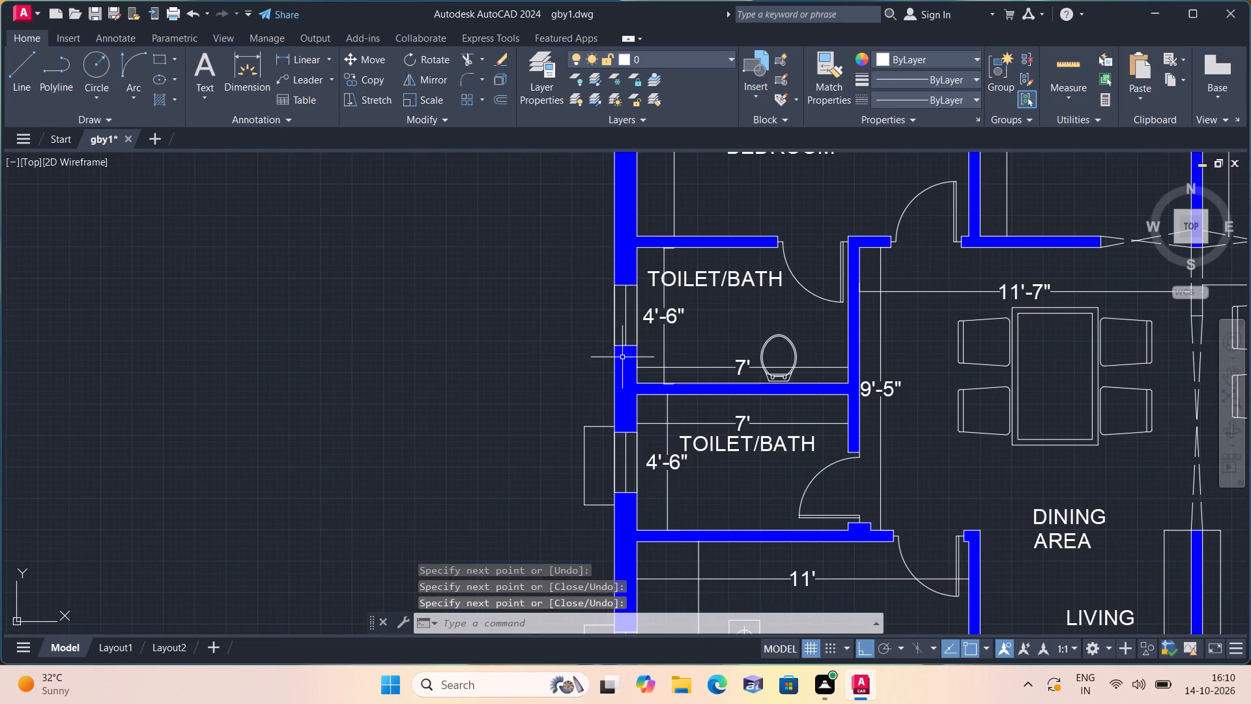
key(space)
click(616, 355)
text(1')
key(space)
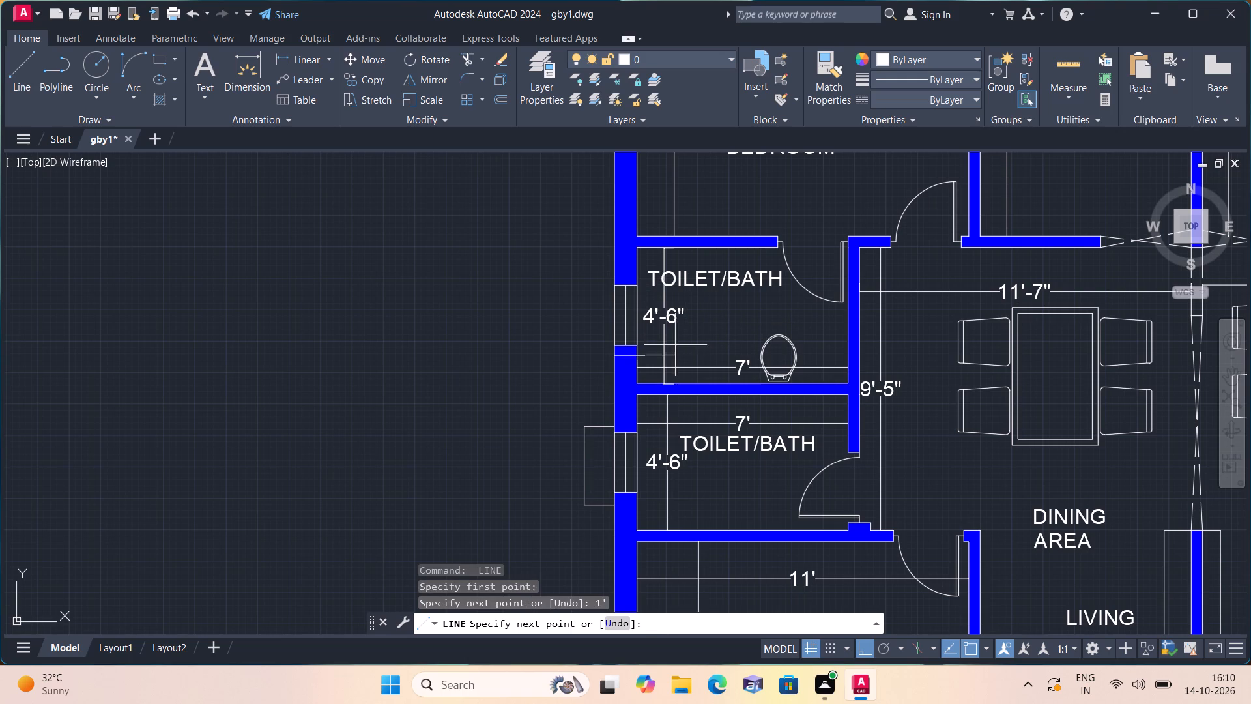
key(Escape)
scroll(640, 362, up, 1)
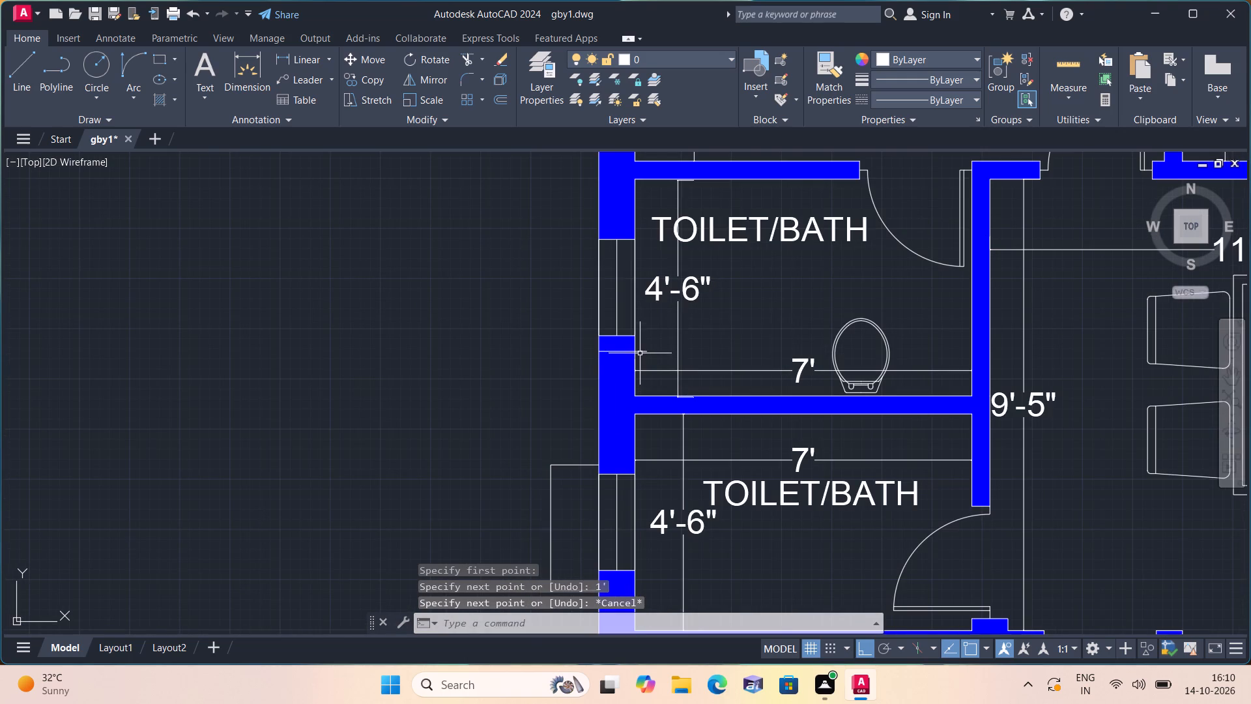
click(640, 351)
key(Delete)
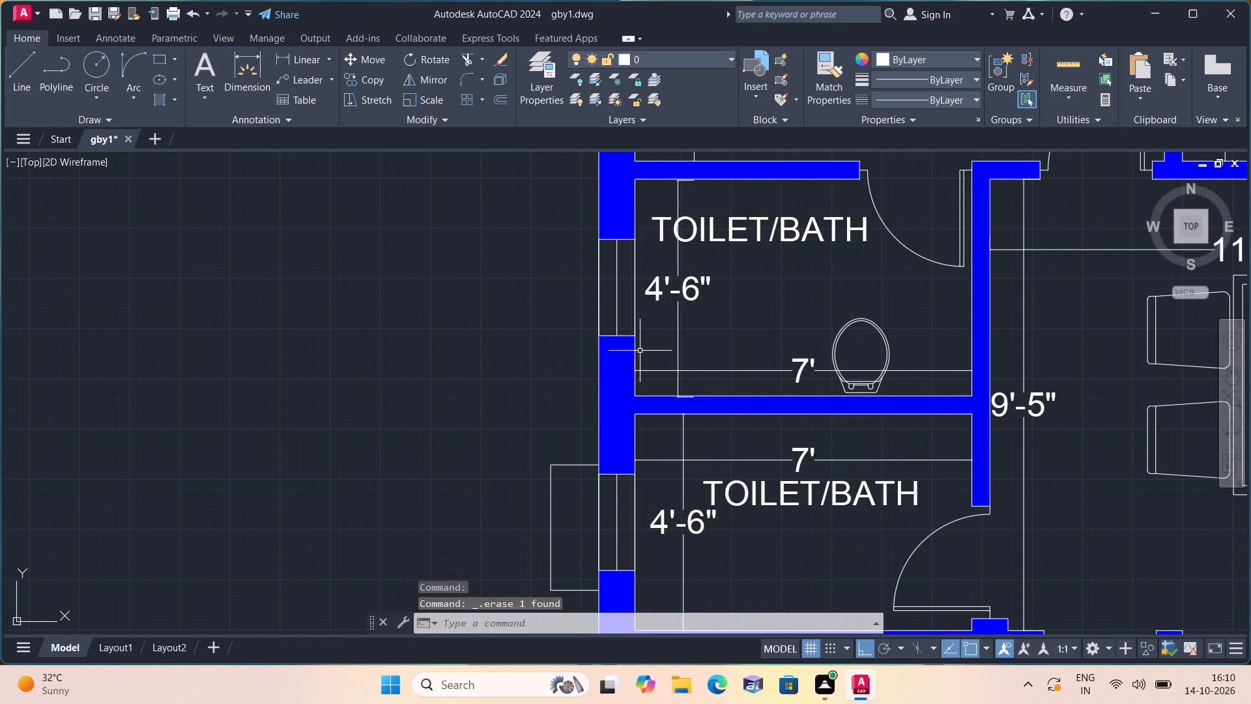
Draw a three-sided line outline projecting 1' outside the window of the blue unit's upper toilet/bath, slightly longer than the window.
text(l)
key(space)
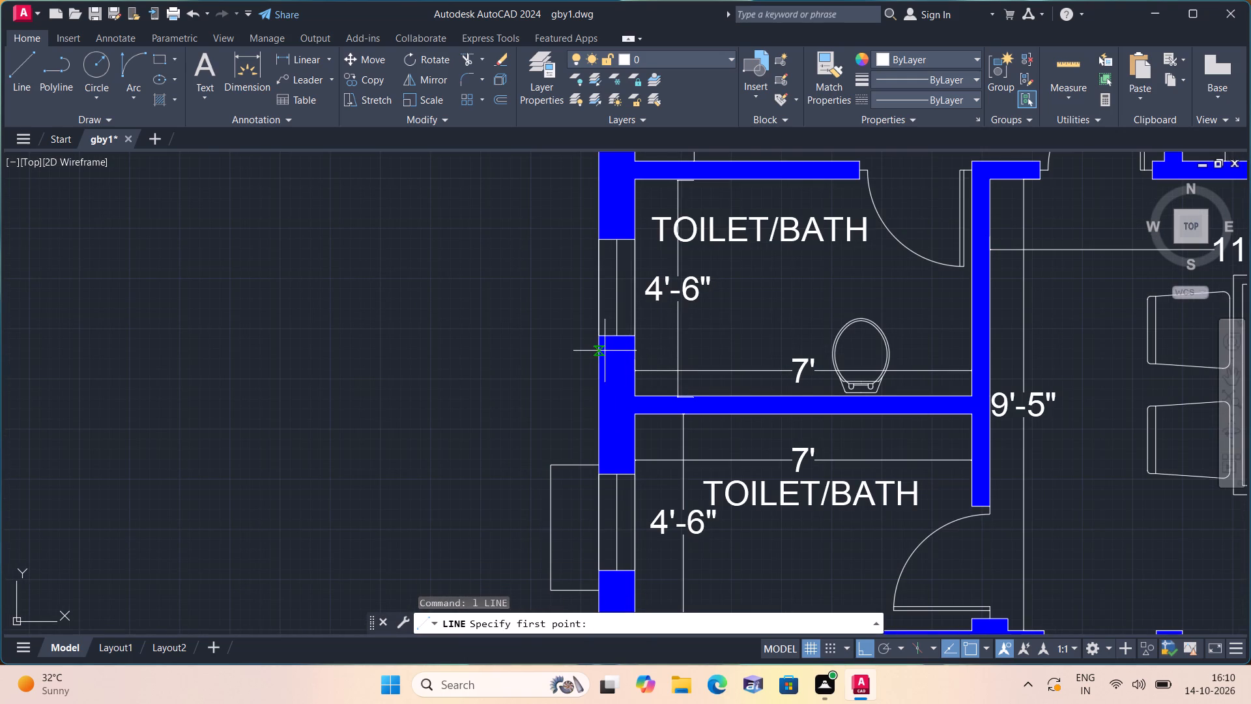
click(604, 349)
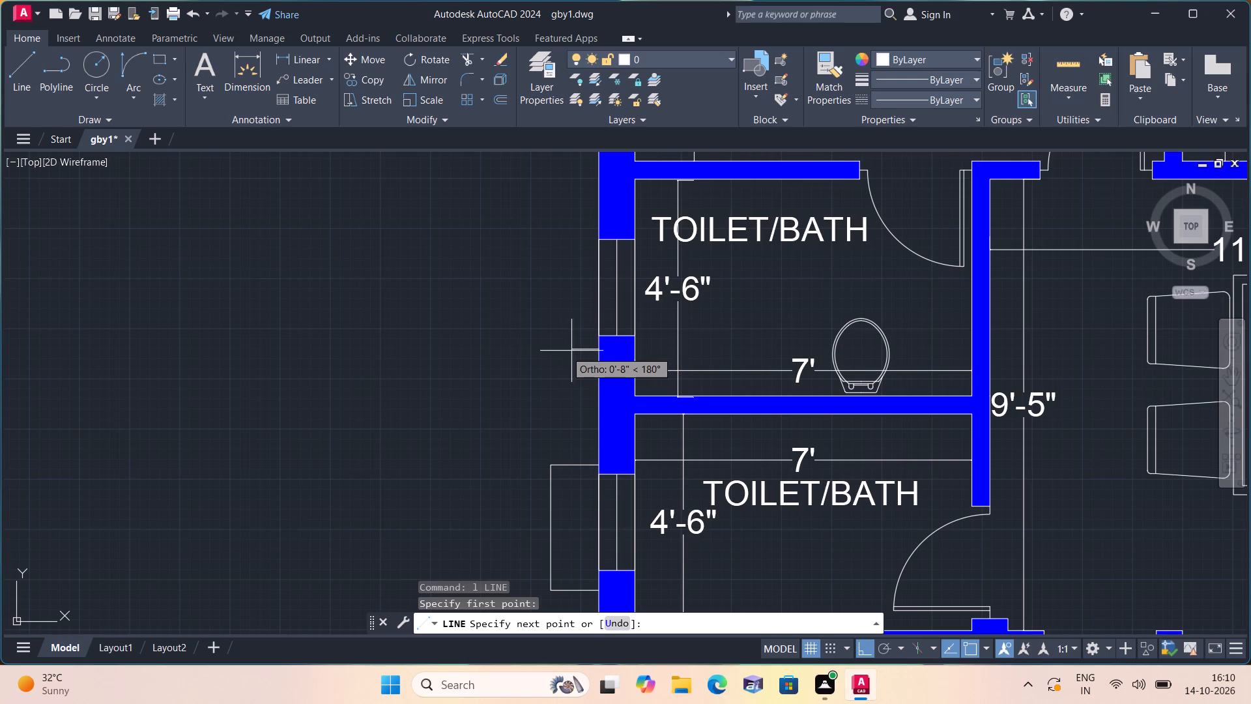
text(1')
key(space)
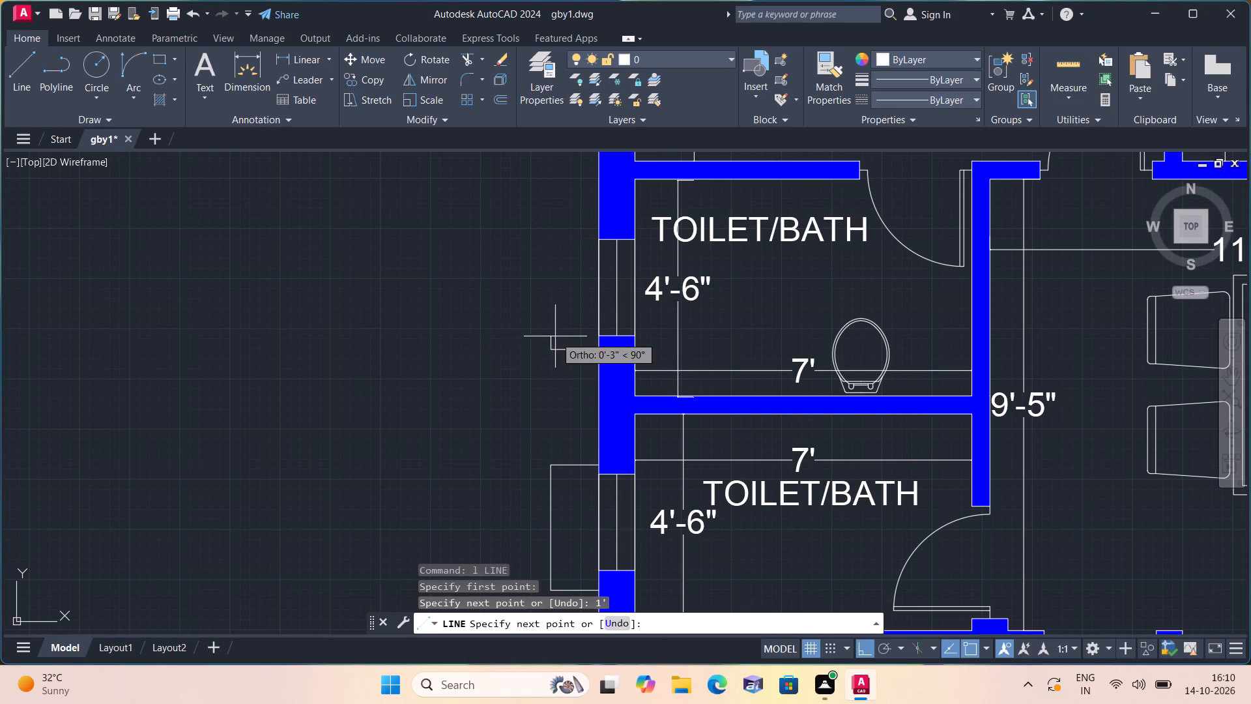
click(561, 228)
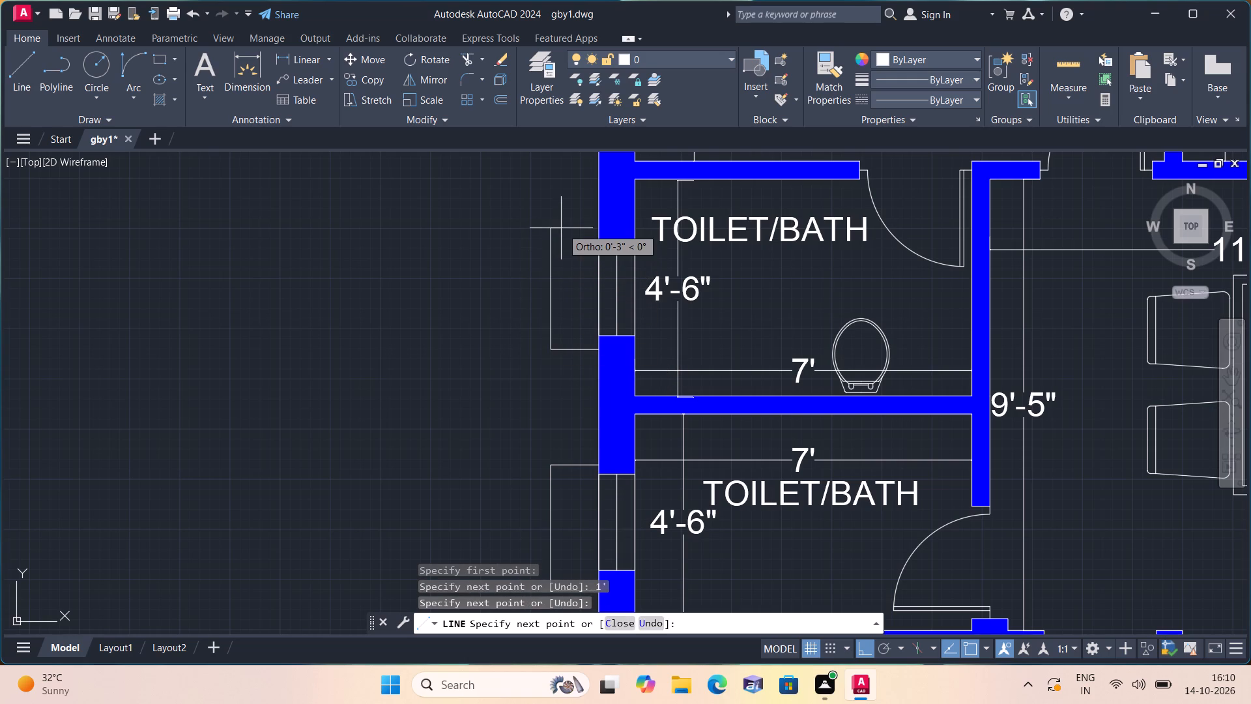
click(600, 227)
key(space)
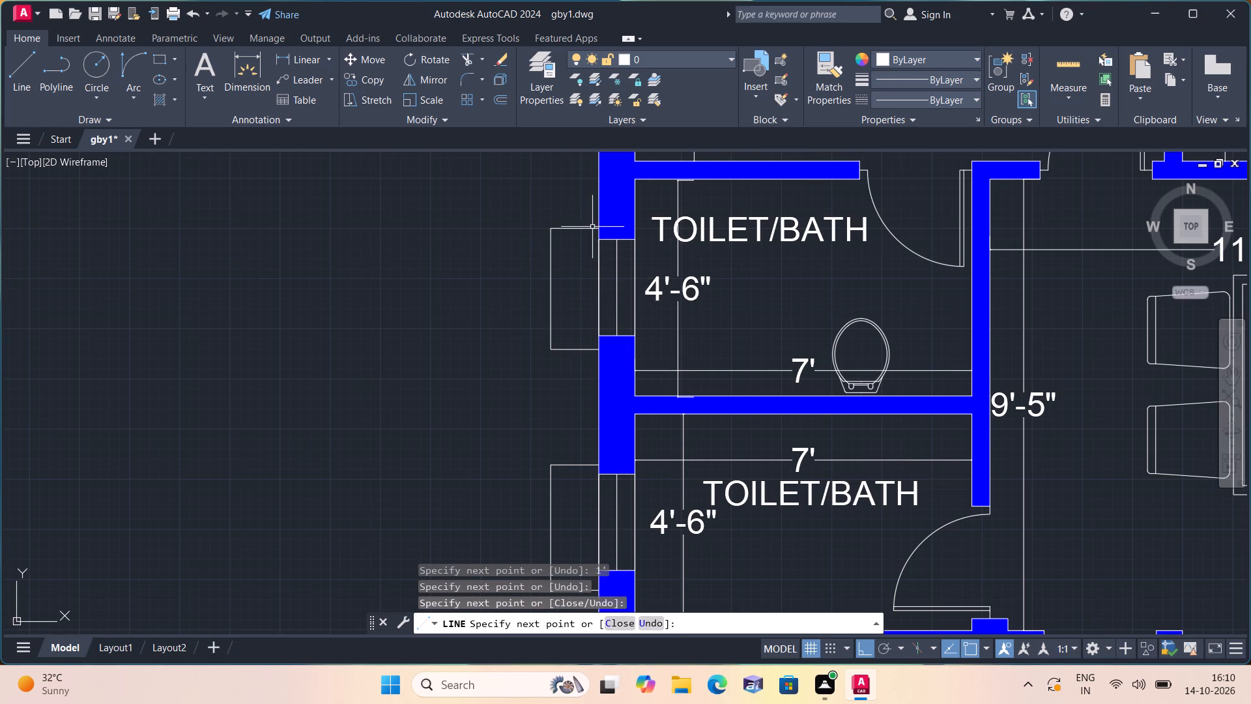
Draw a three-sided line outline projecting 1' outside the side window of the blue unit's upper bedroom, slightly longer than the window.
scroll(582, 222, down, 1)
middle_drag(579, 239, 578, 411)
scroll(578, 411, down, 1)
scroll(555, 333, down, 1)
middle_drag(555, 333, 551, 372)
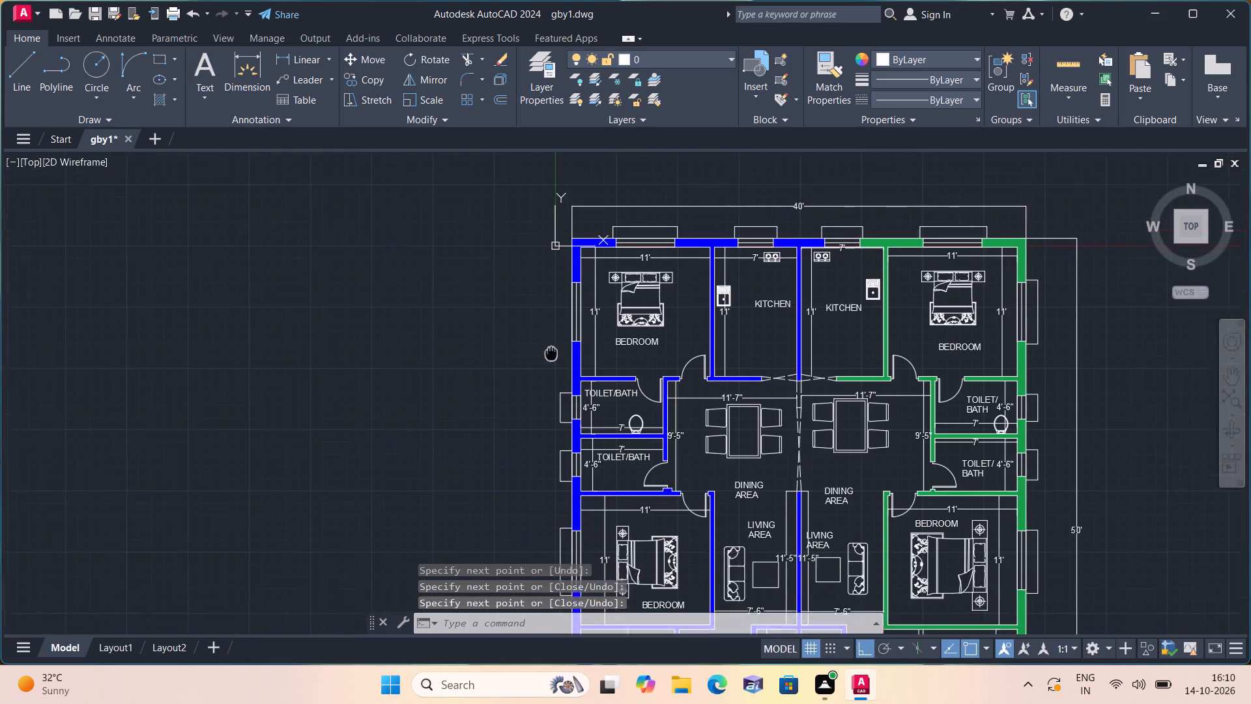
middle_drag(551, 372, 549, 411)
scroll(557, 417, up, 2)
key(space)
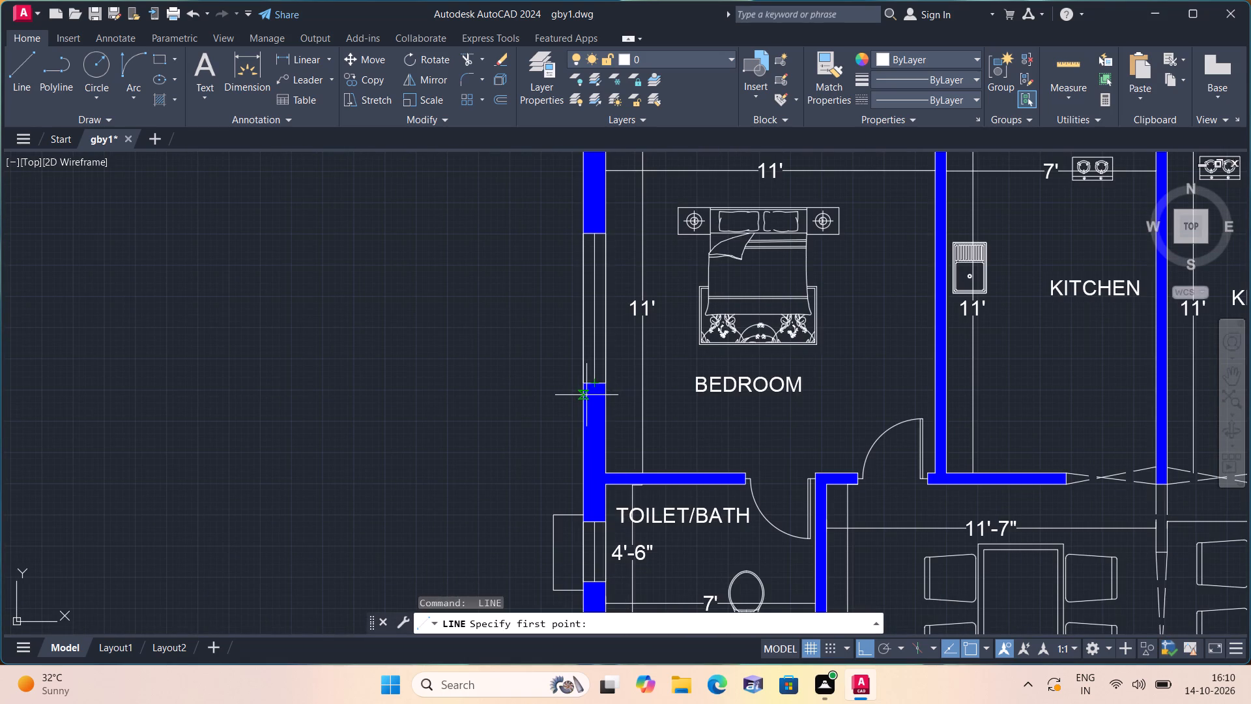
click(584, 394)
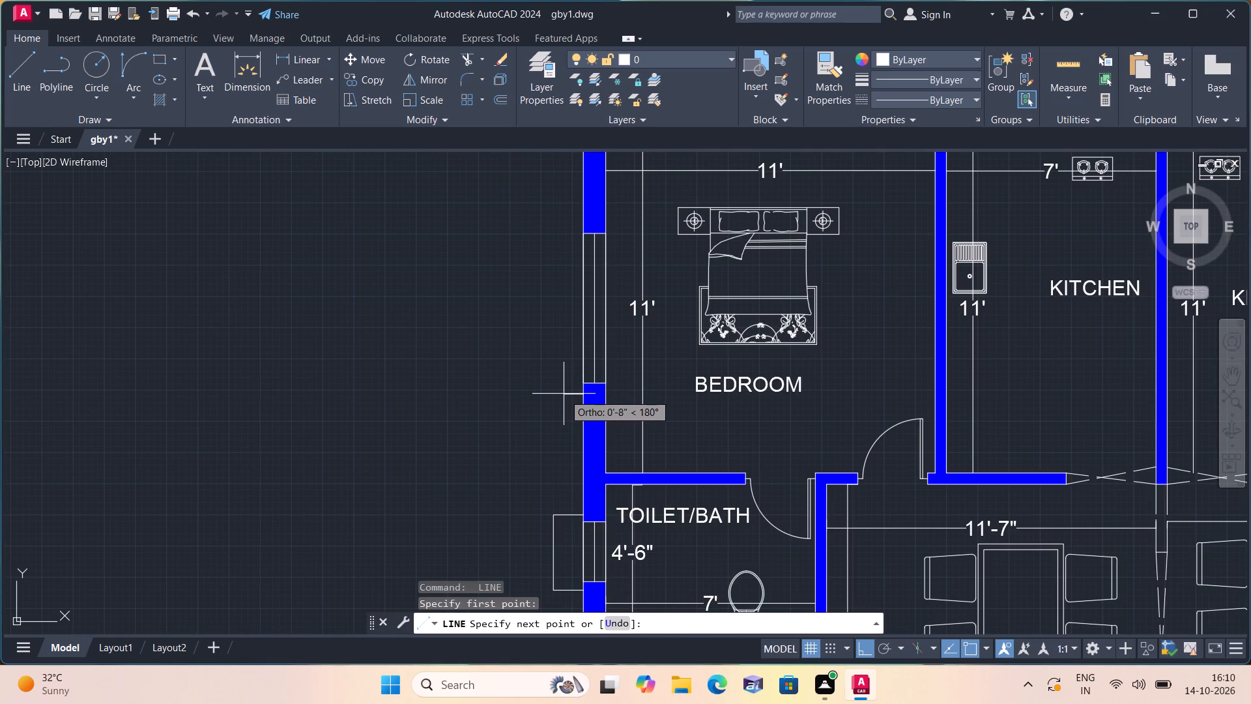
text(1')
key(space)
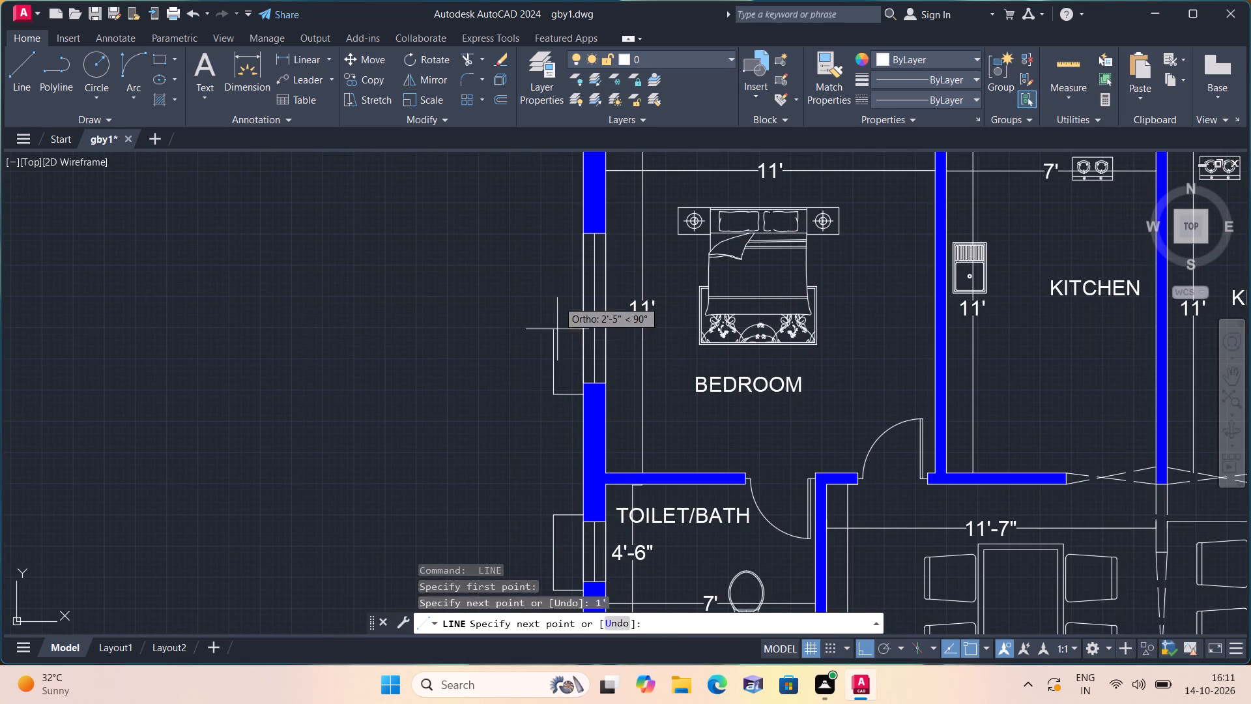
click(556, 222)
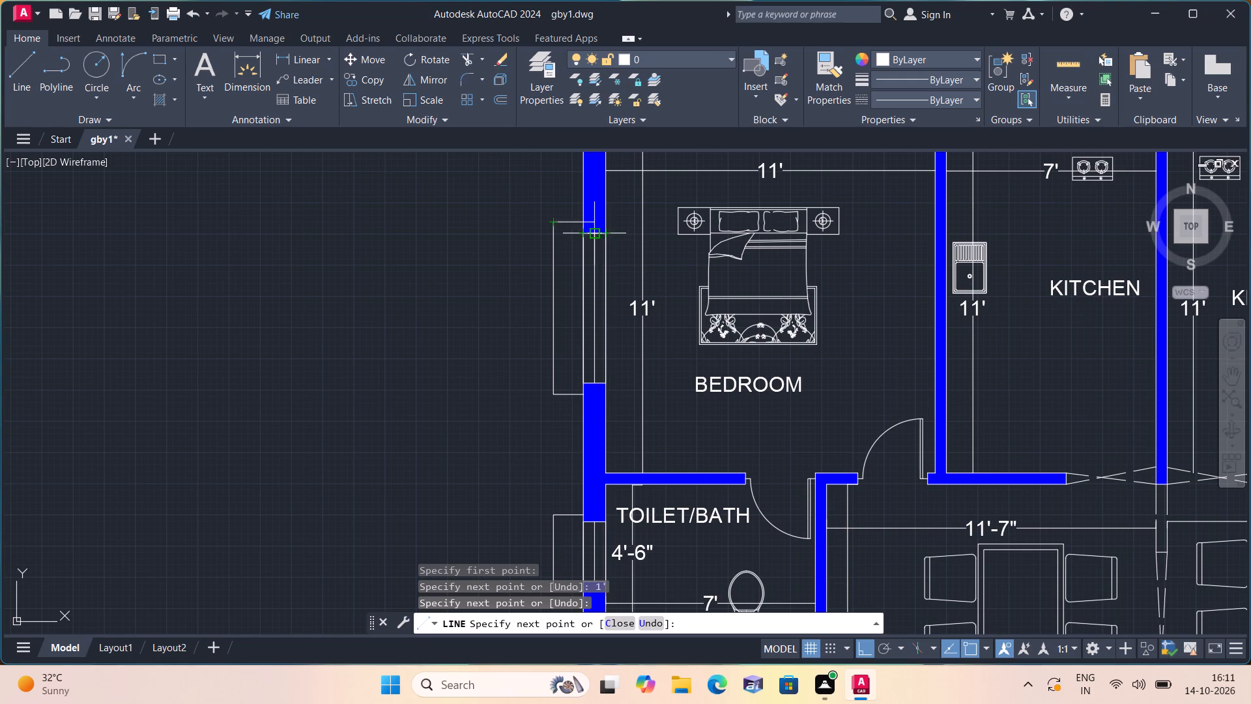
click(582, 221)
key(space)
Set up a gradient hatch with yellow 241,235,31 as the first colour and orange 248,153,30 as the second.
scroll(585, 206, down, 2)
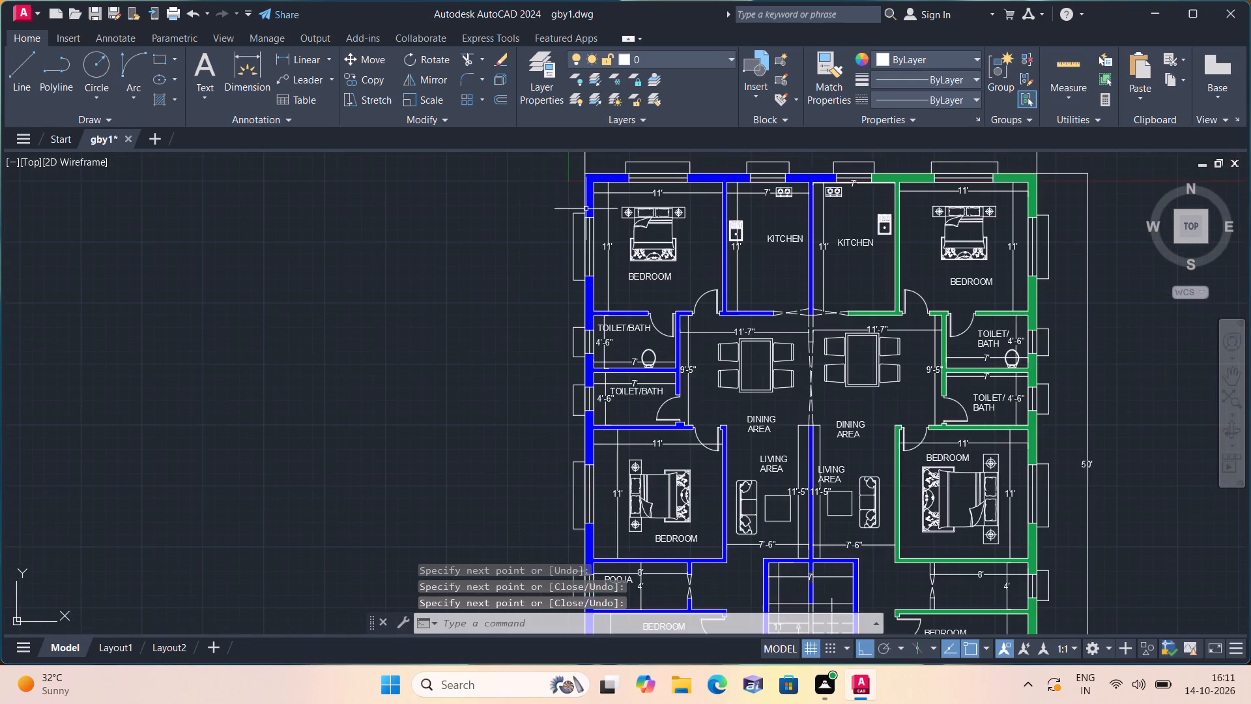
scroll(689, 290, down, 1)
middle_drag(683, 289, 459, 234)
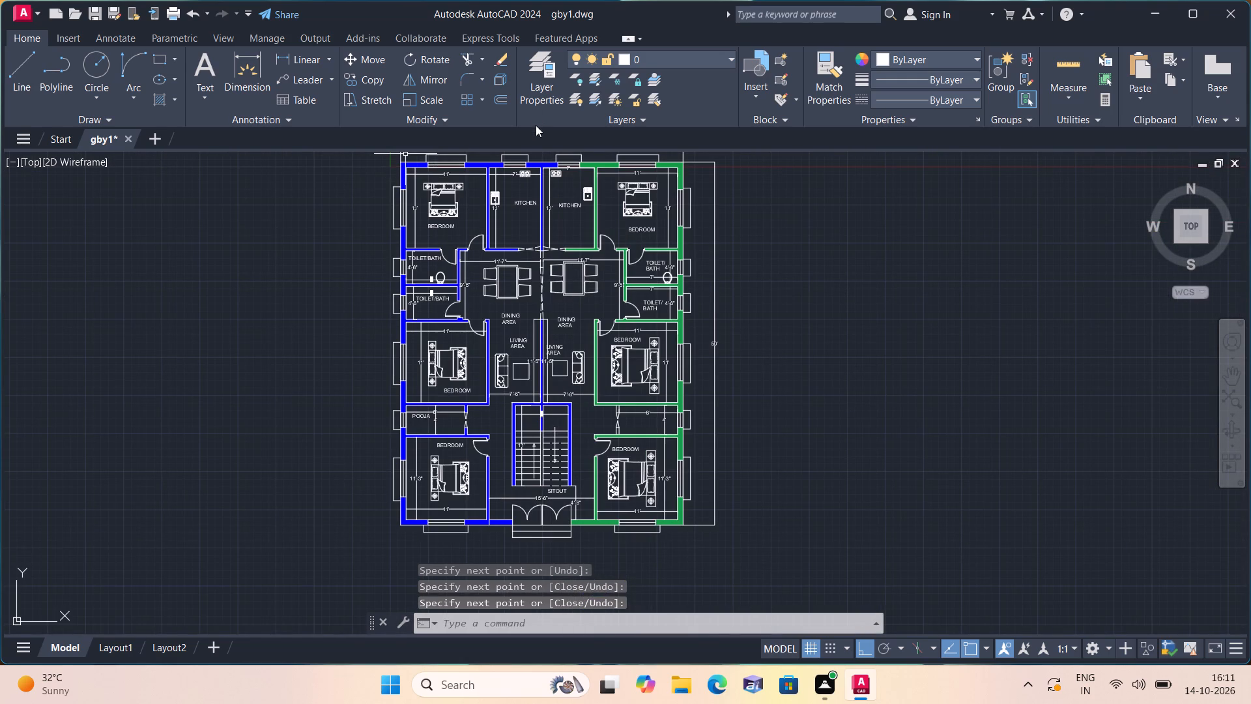
text(h)
key(space)
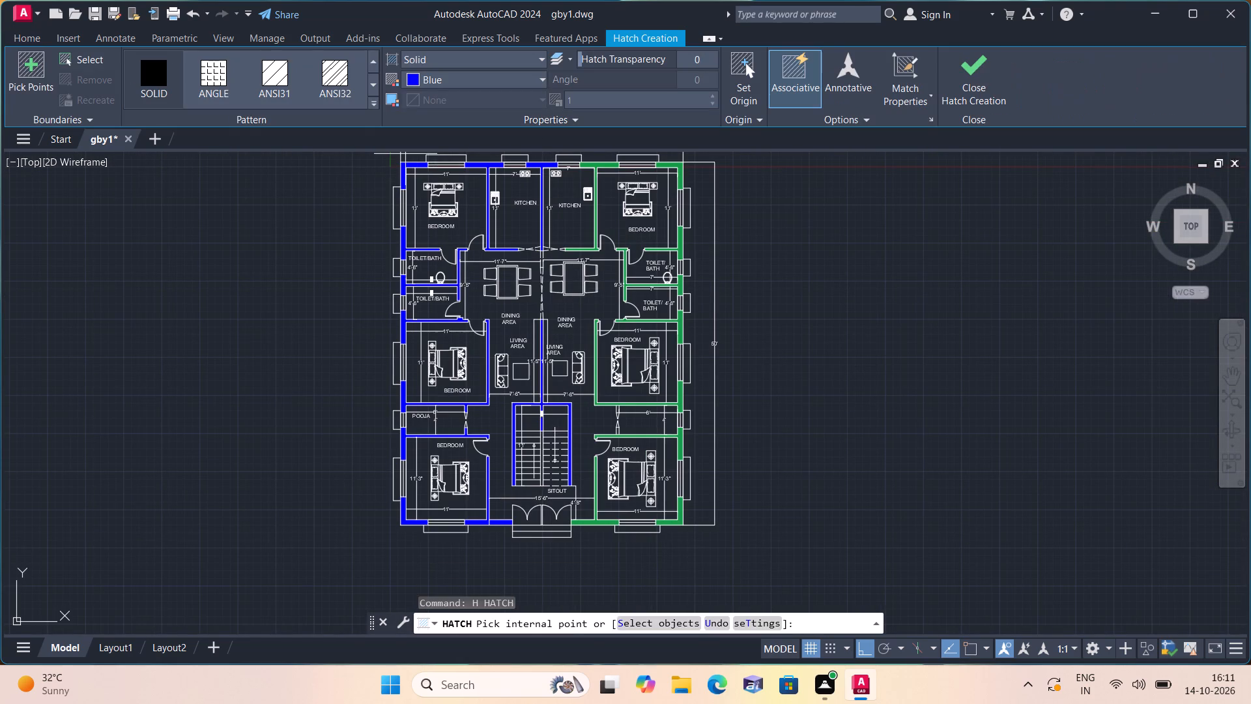
click(431, 81)
double_click(446, 60)
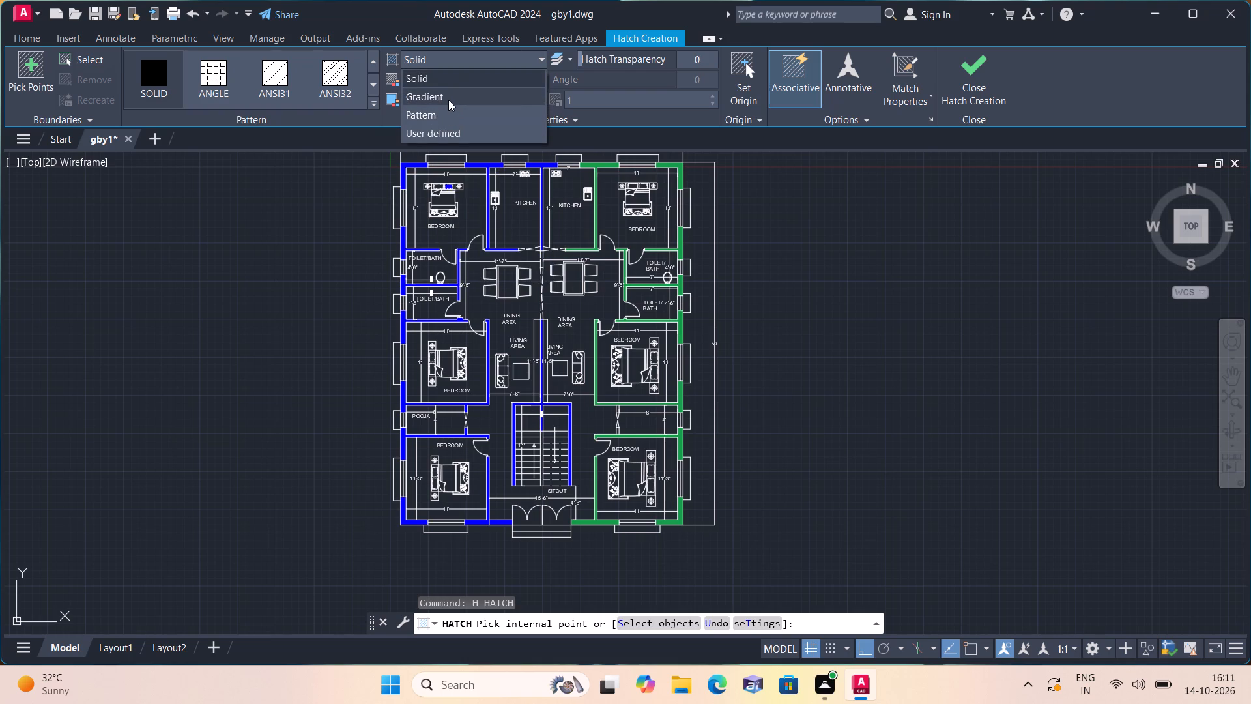
click(452, 111)
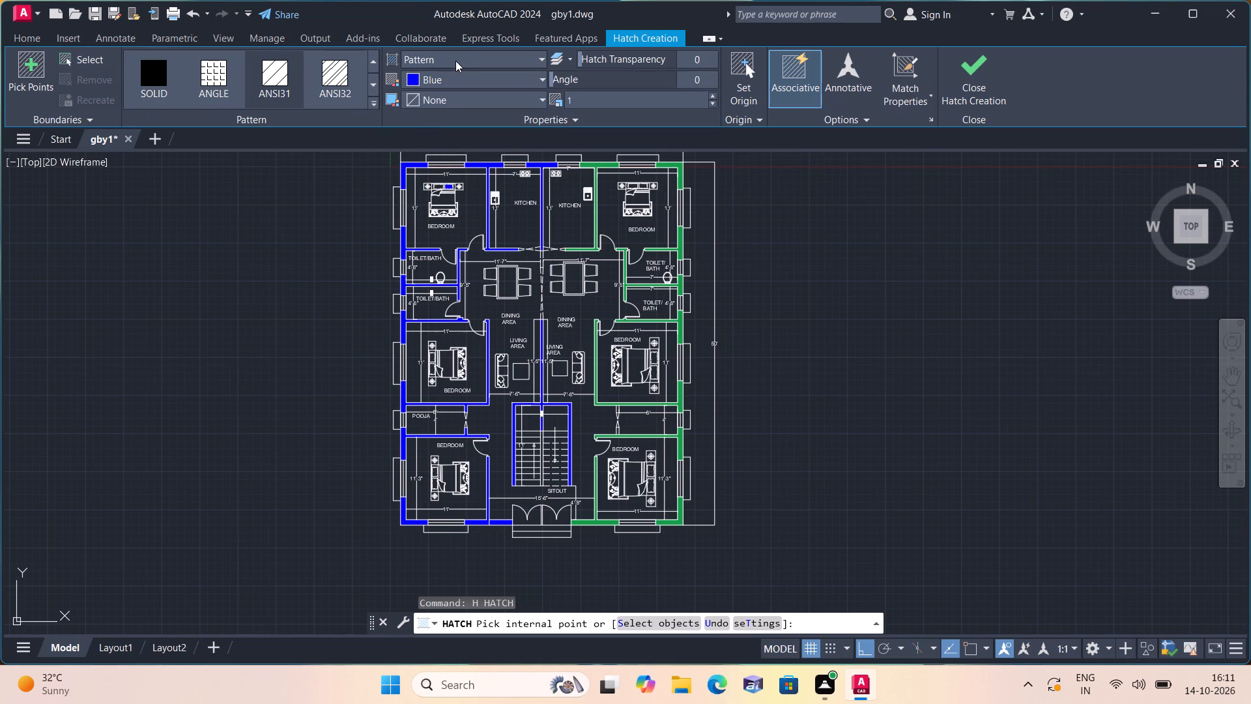
click(455, 61)
click(446, 93)
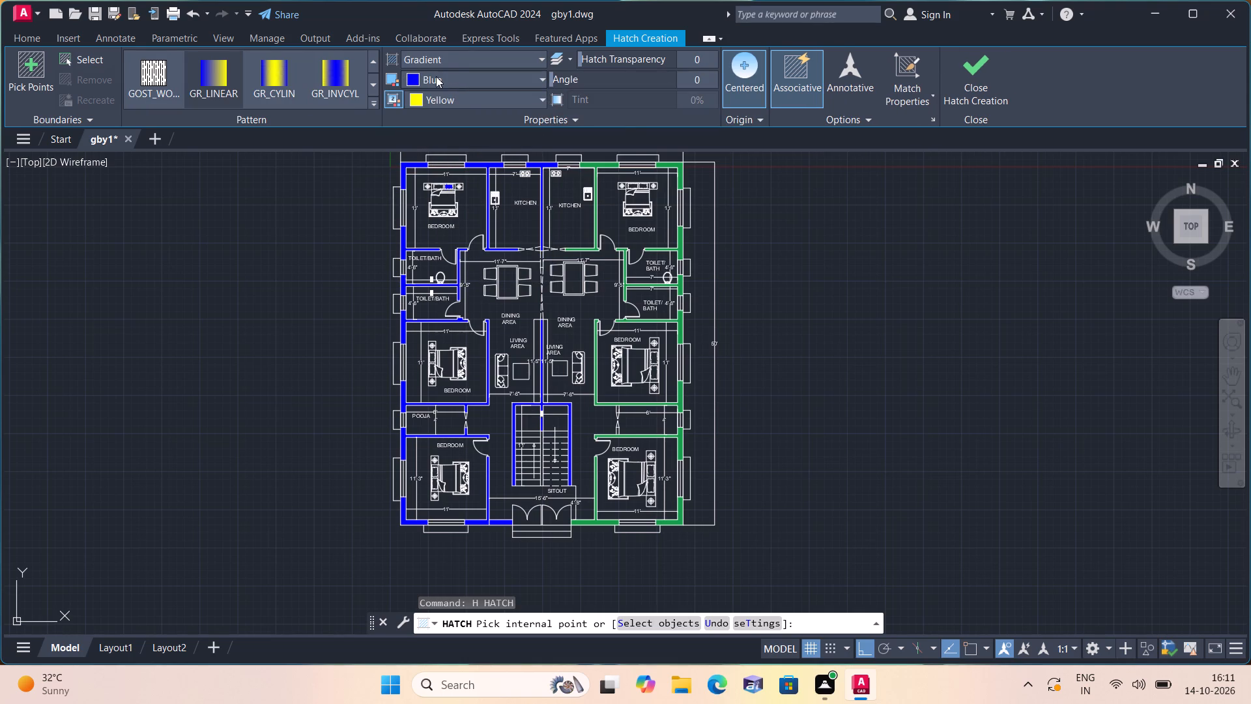
click(436, 76)
click(431, 115)
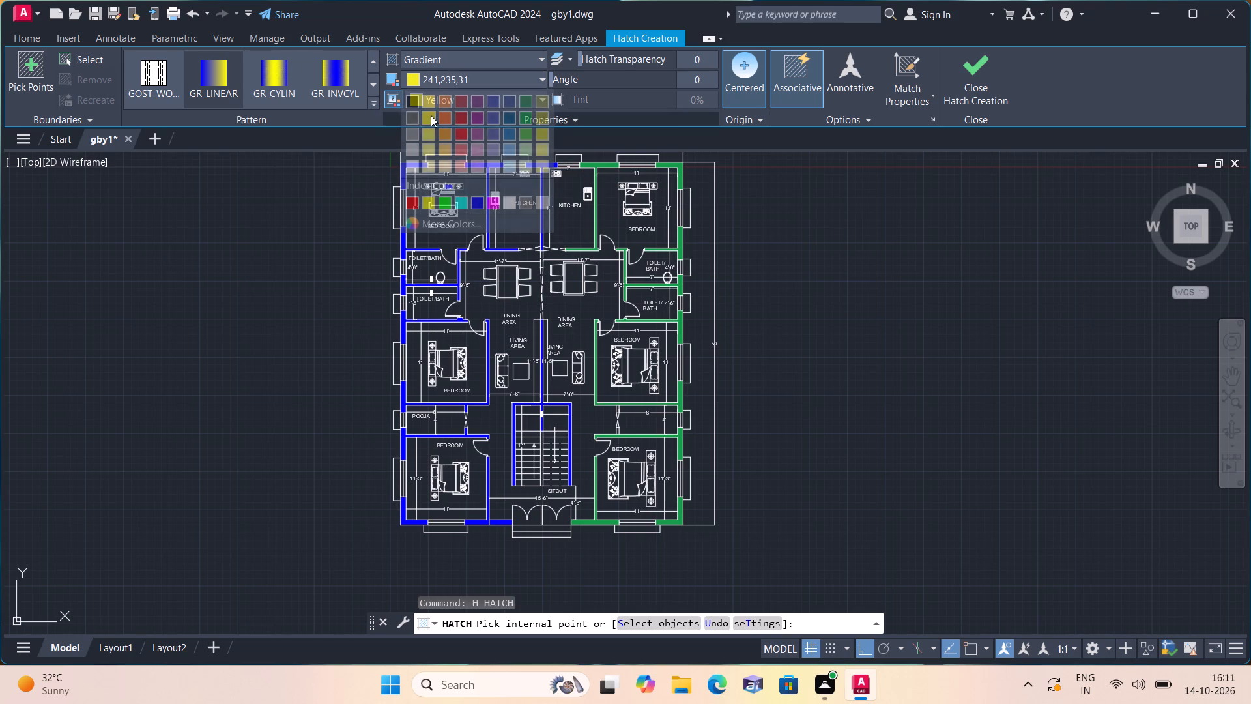
click(443, 97)
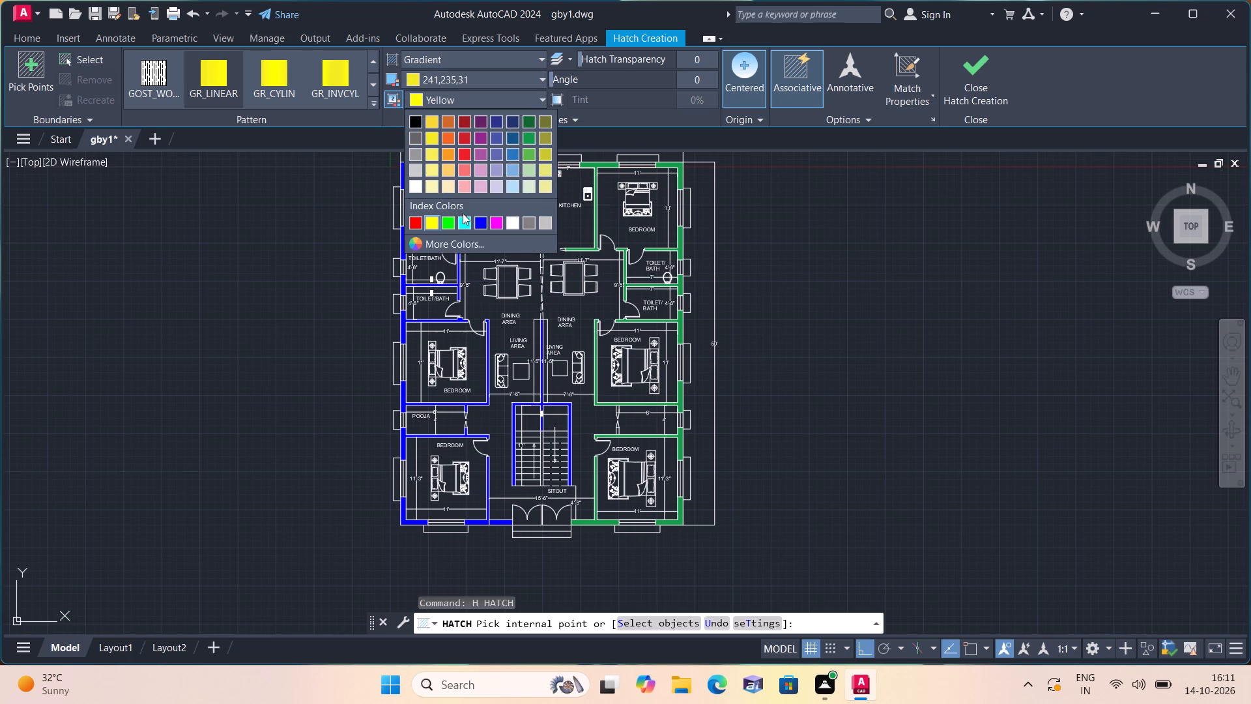
click(447, 158)
Fill the four window projection outlines along the plan's upper wall with the yellow-to-orange gradient hatch.
scroll(442, 233, down, 1)
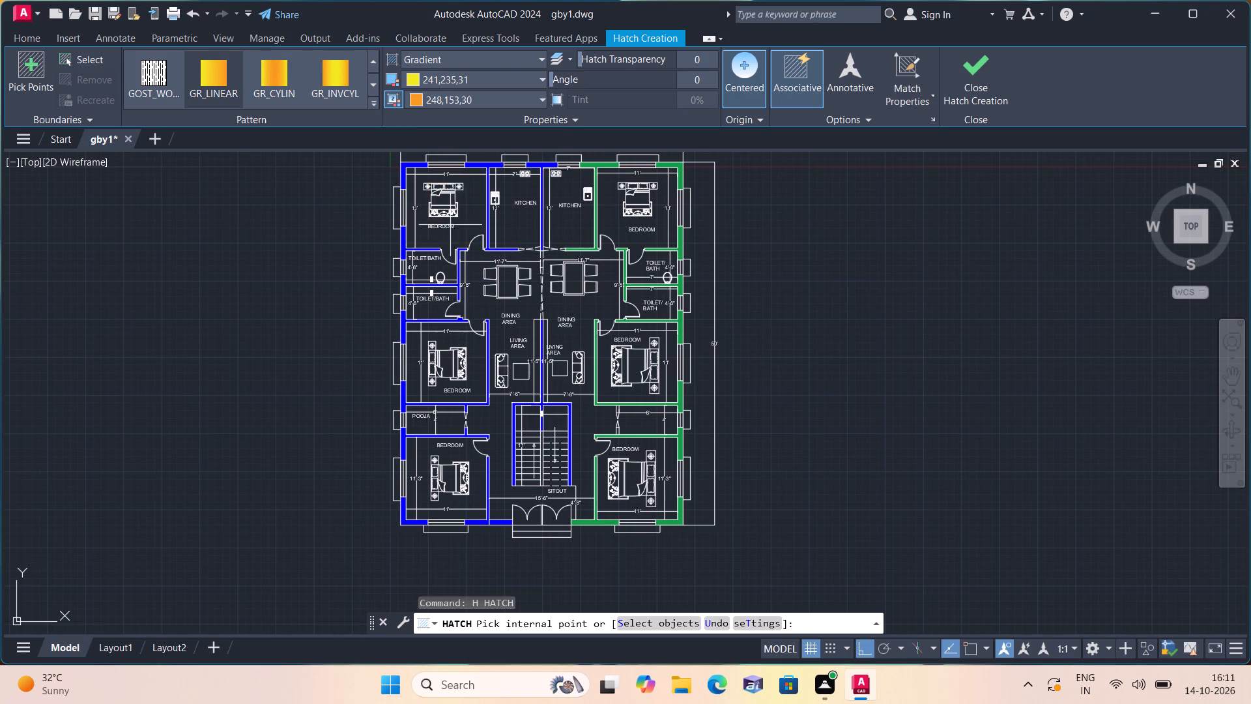
scroll(433, 206, up, 2)
middle_drag(466, 181, 496, 272)
scroll(496, 272, up, 2)
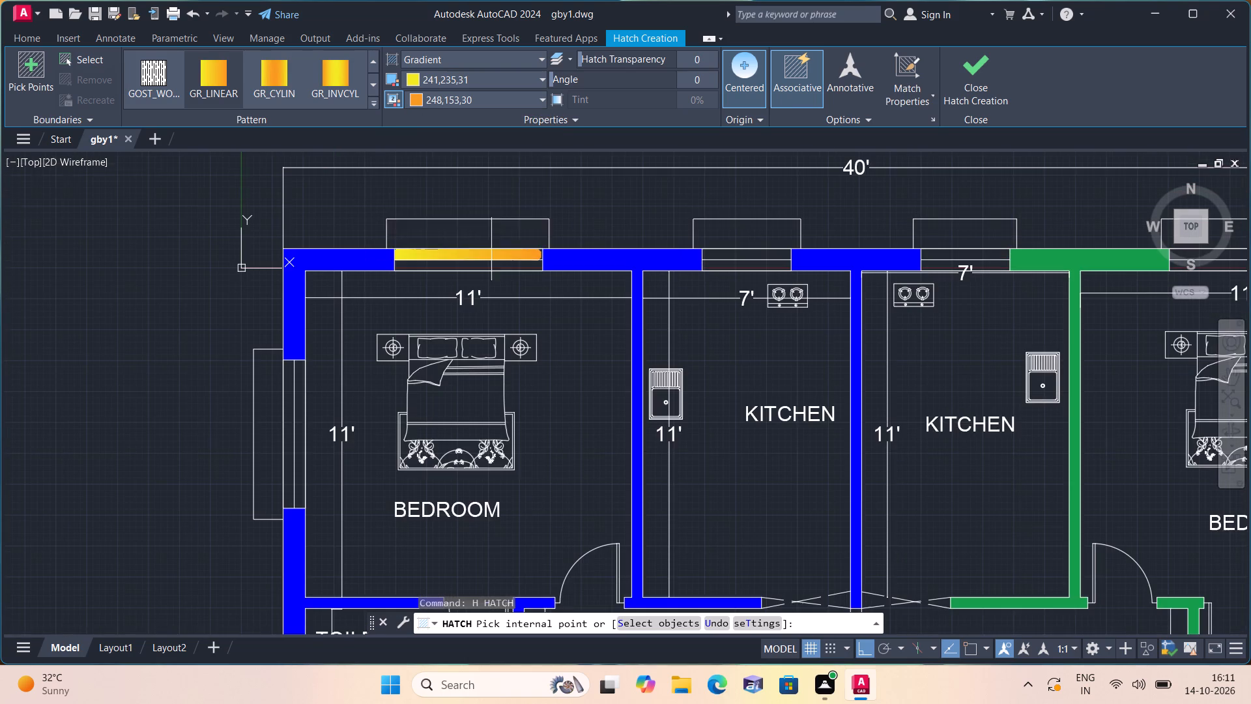
click(494, 232)
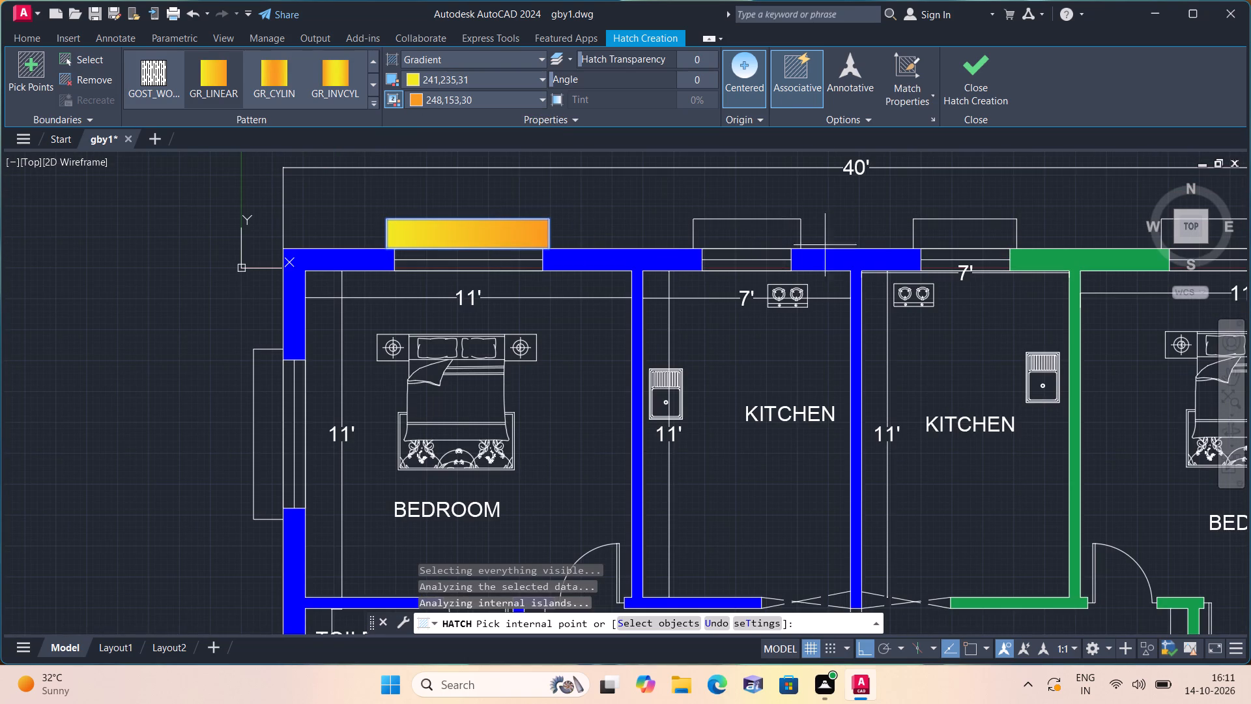
click(772, 235)
click(972, 234)
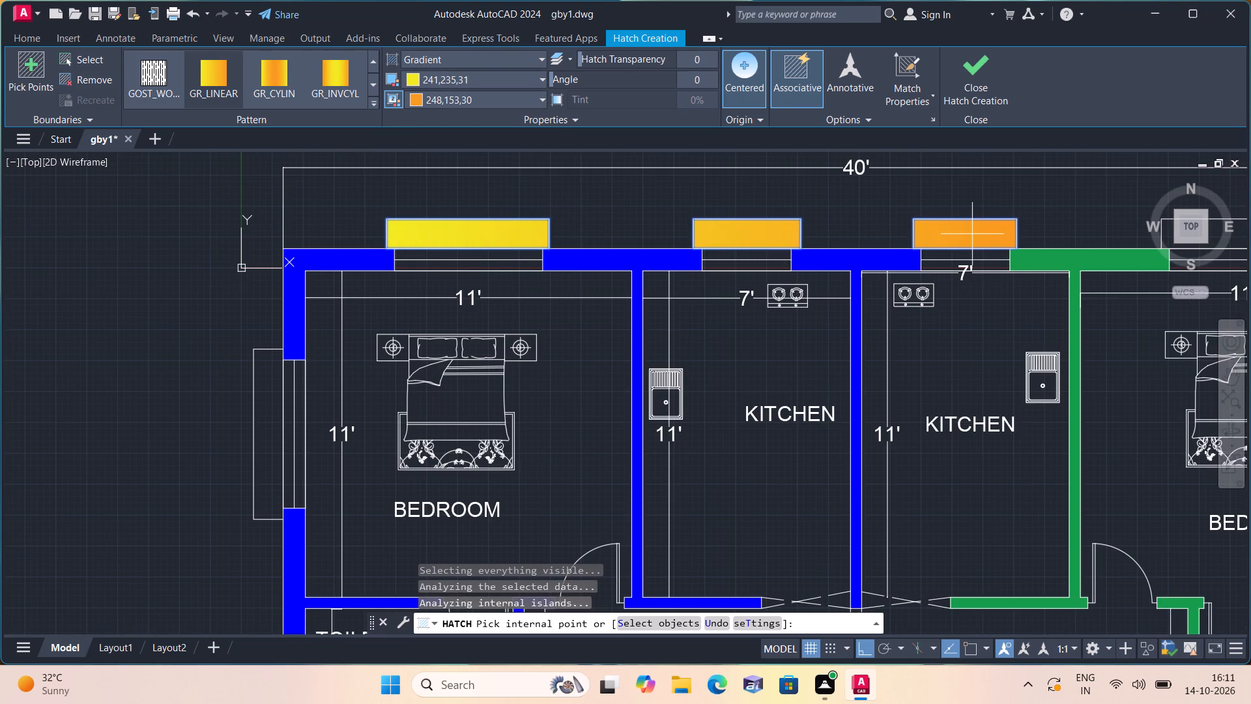
middle_drag(966, 234, 712, 228)
scroll(829, 240, down, 1)
click(872, 229)
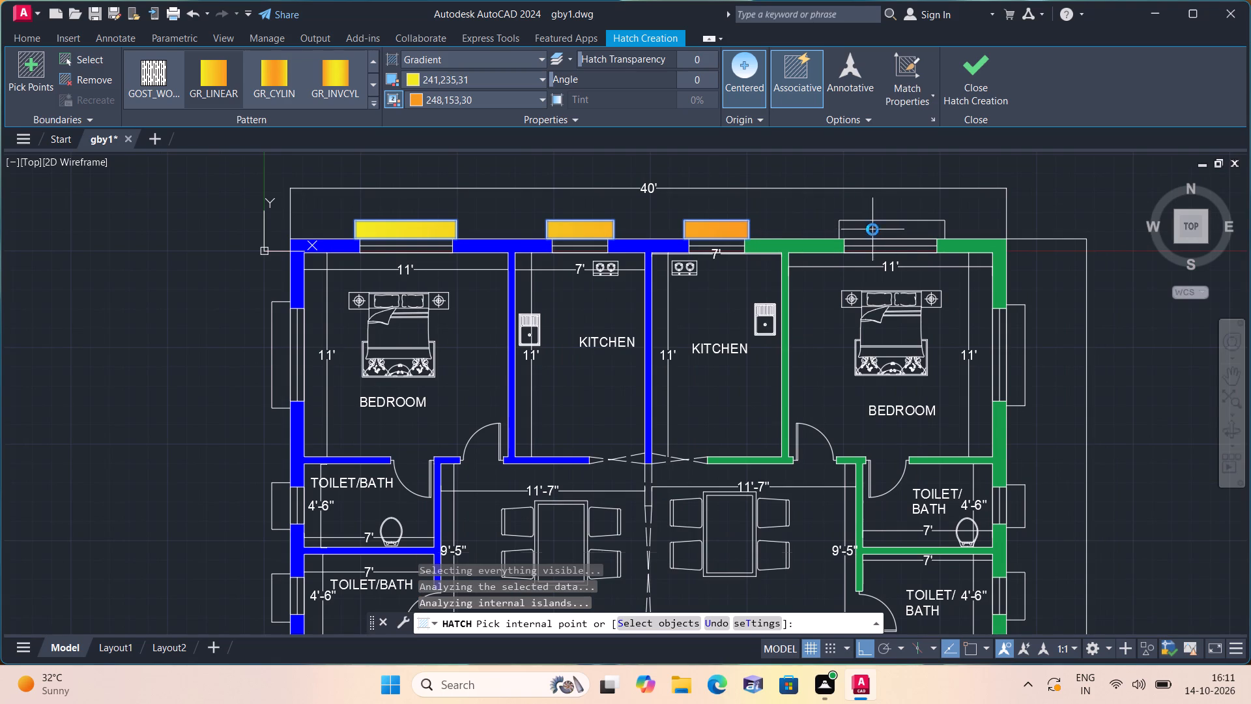
Fill the six projection outlines along the green unit's side wall with the gradient hatch, from upper bedroom to lower bedroom.
scroll(872, 229, down, 1)
middle_drag(872, 229, 790, 163)
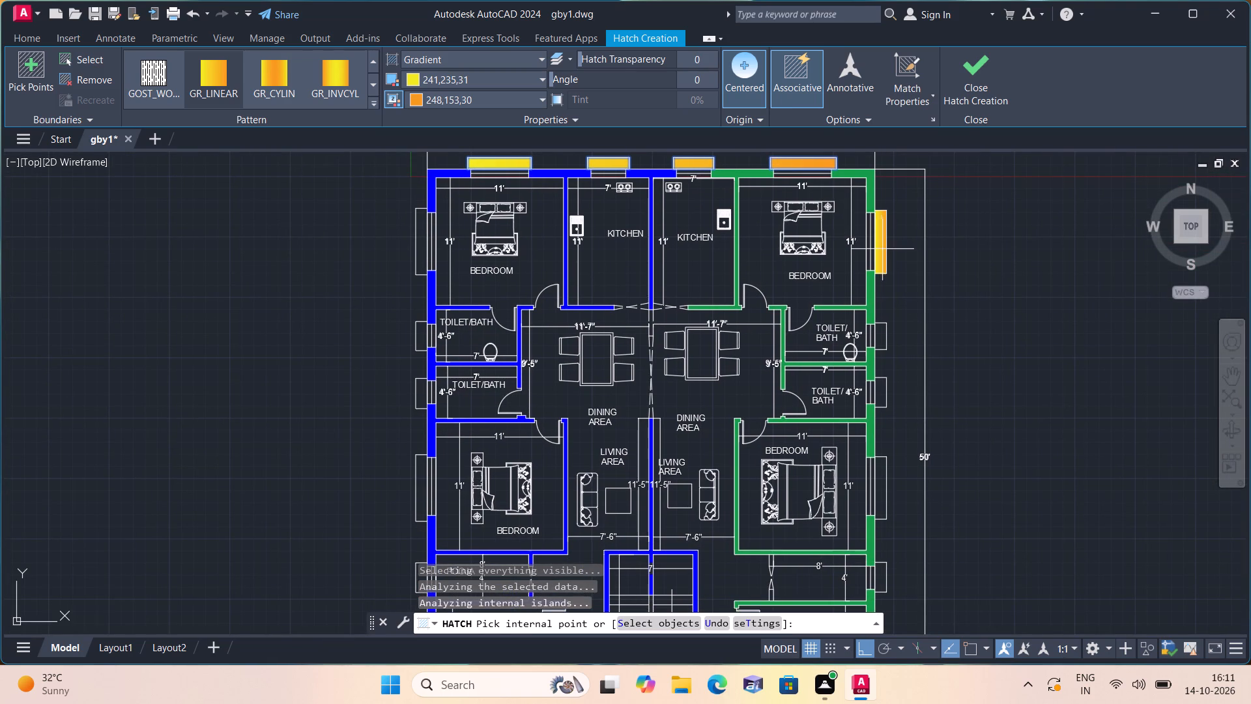
click(882, 249)
middle_drag(881, 250, 846, 154)
scroll(841, 230, up, 1)
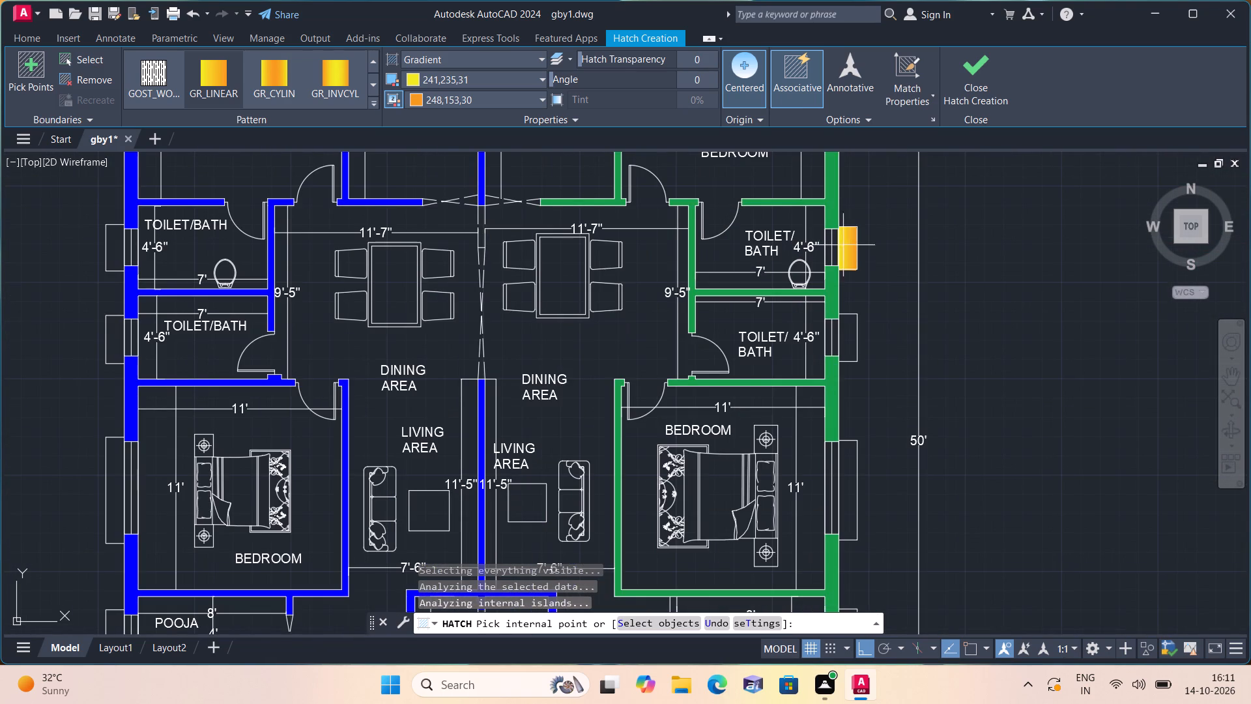
click(849, 246)
click(852, 324)
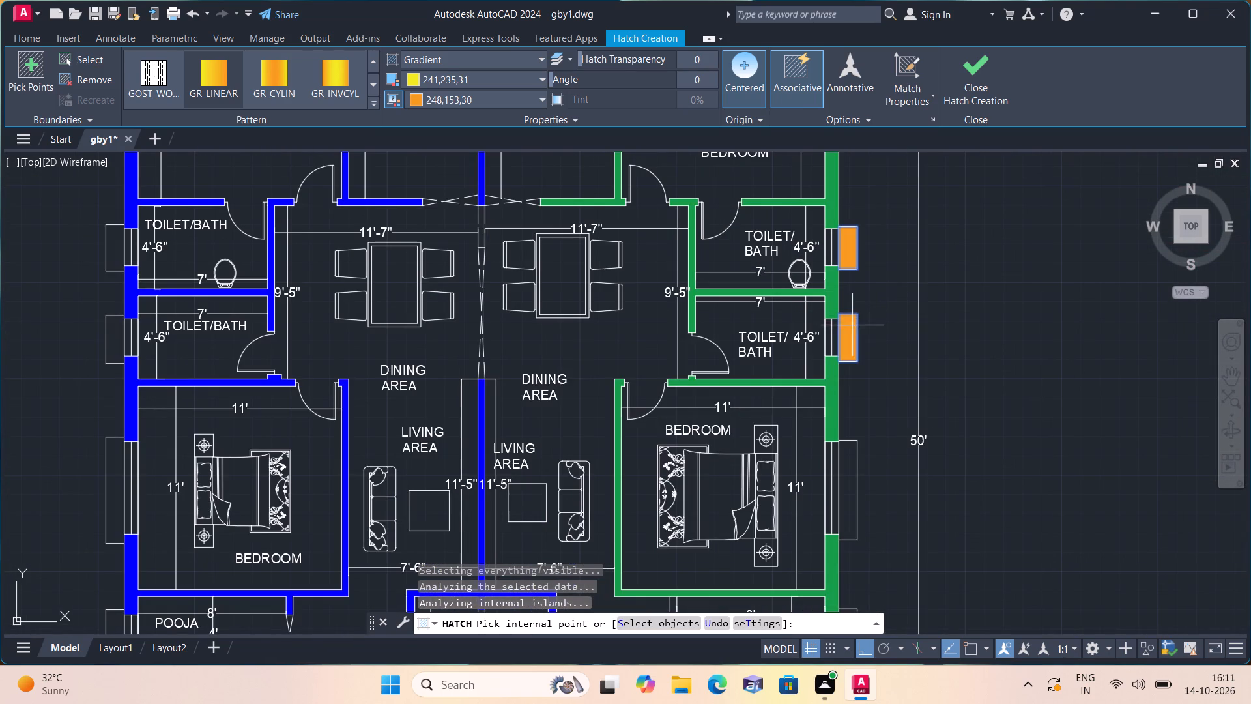
click(851, 466)
middle_drag(851, 467, 867, 351)
scroll(849, 463, down, 1)
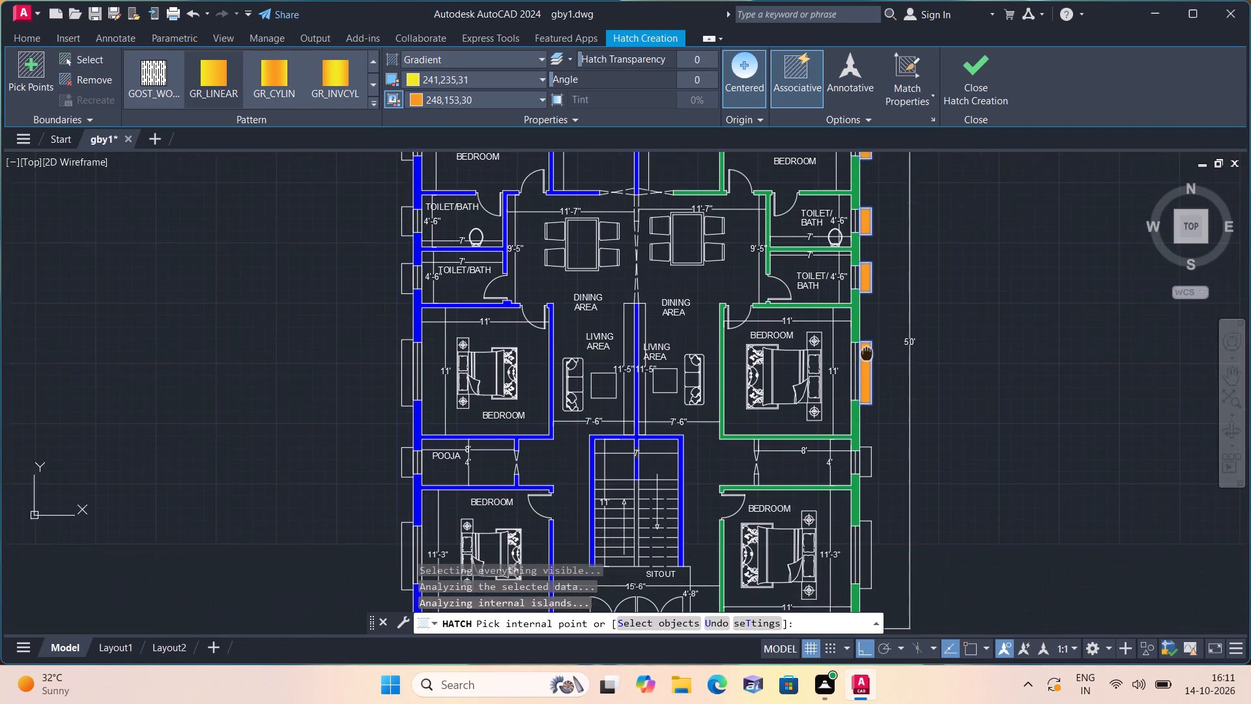
click(869, 457)
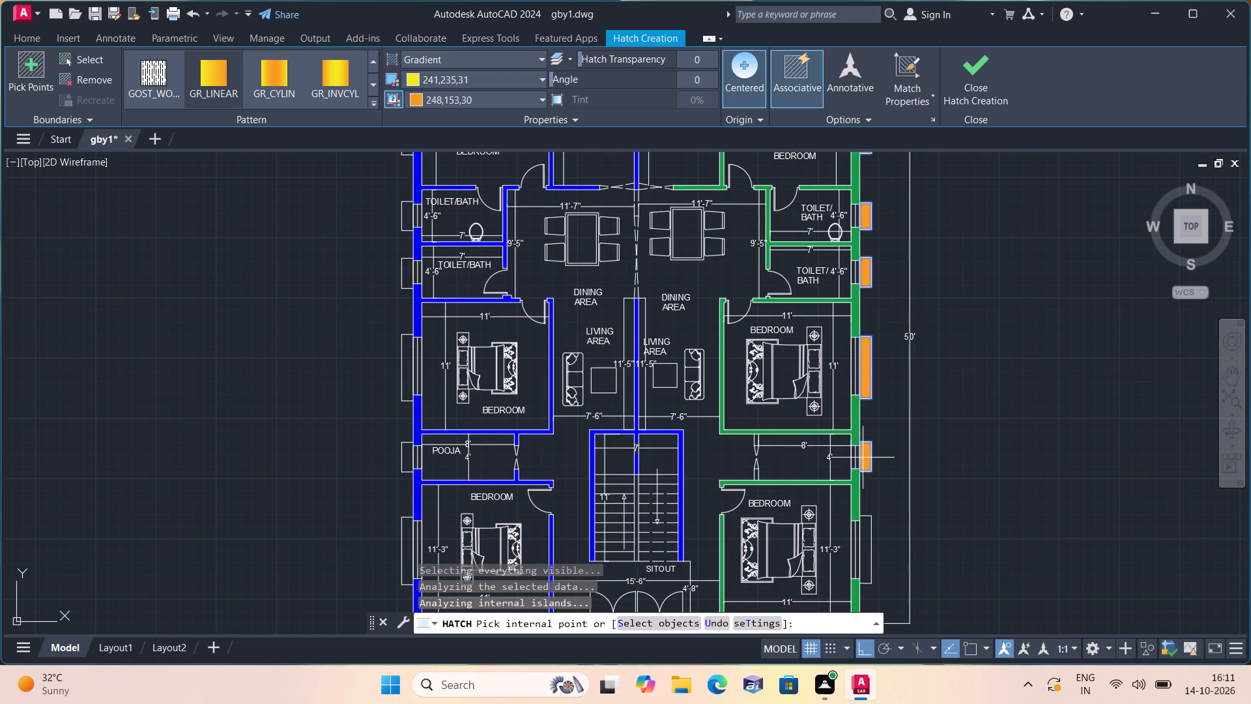
click(866, 535)
Fill the projection outlines below the green and blue units' lower bedrooms with the gradient hatch.
middle_drag(866, 533, 852, 370)
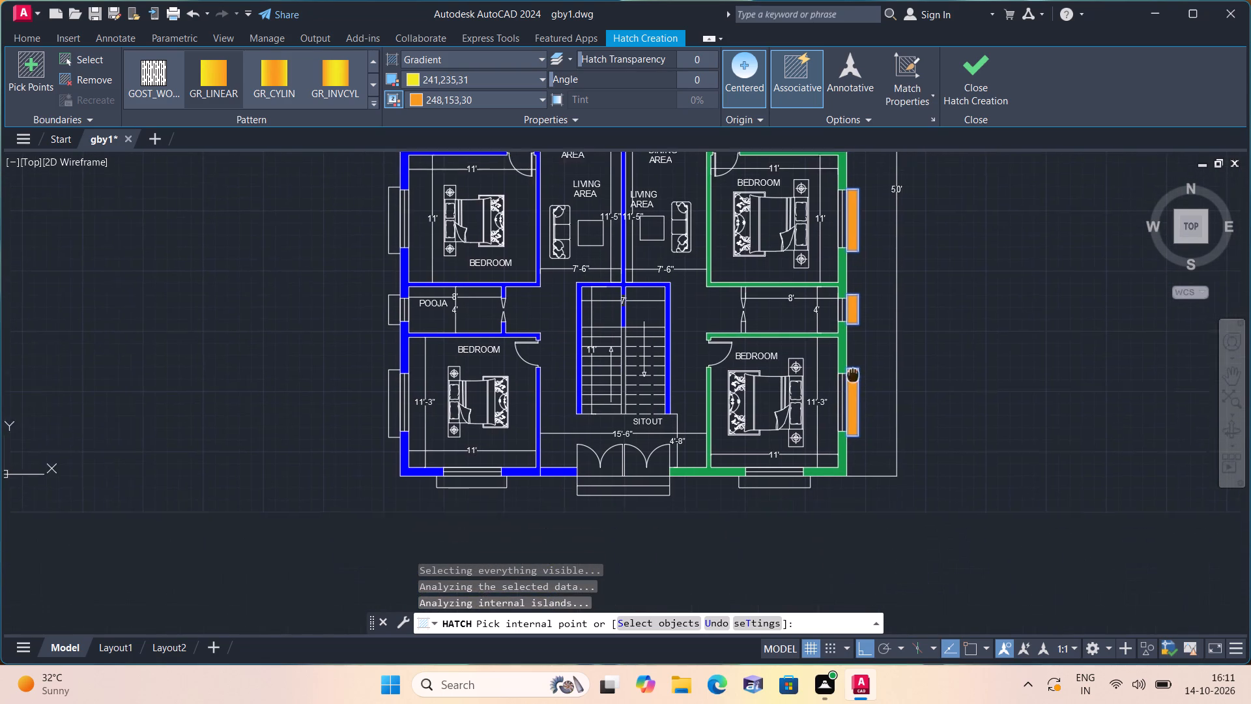
scroll(769, 503, up, 1)
click(762, 452)
scroll(762, 452, down, 1)
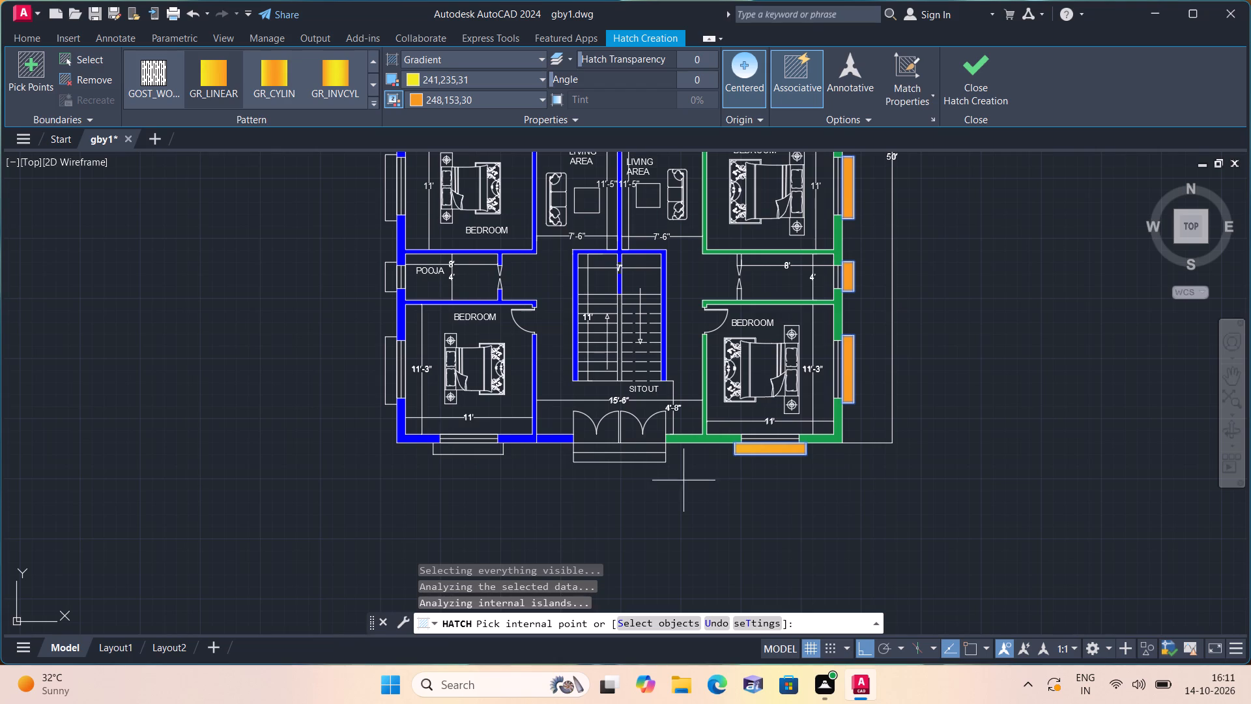
click(484, 454)
click(740, 256)
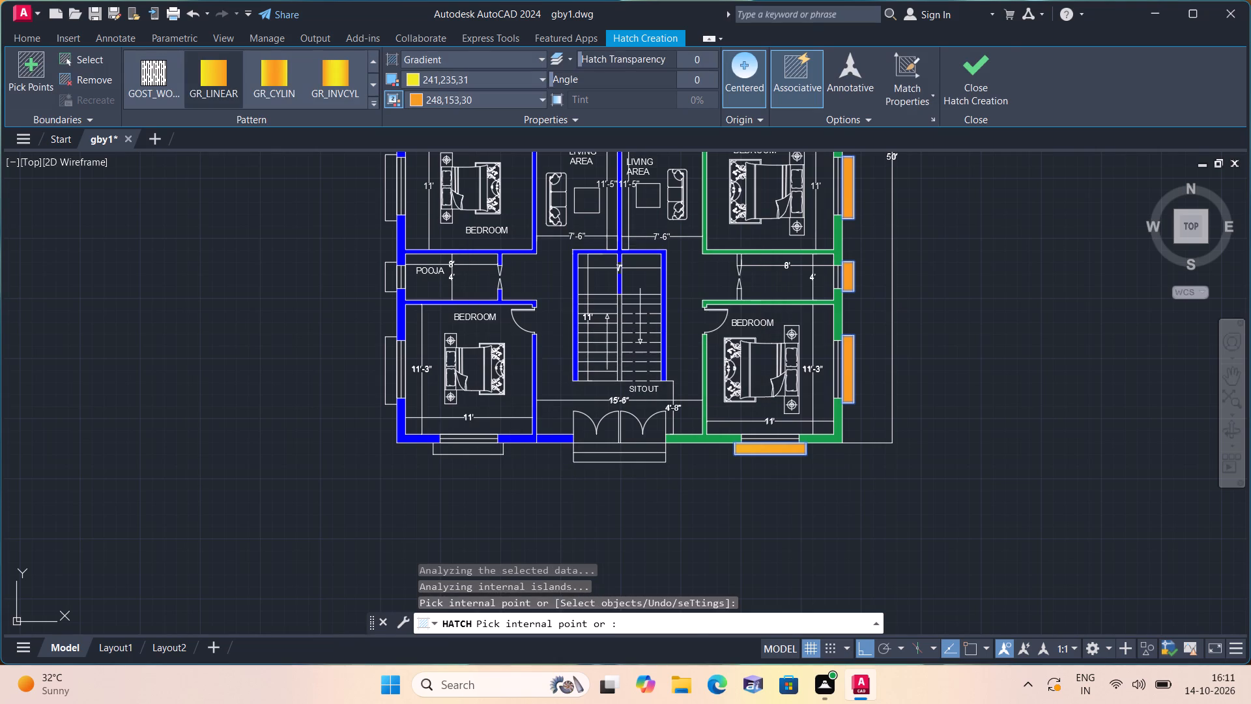
scroll(468, 441, up, 1)
click(467, 454)
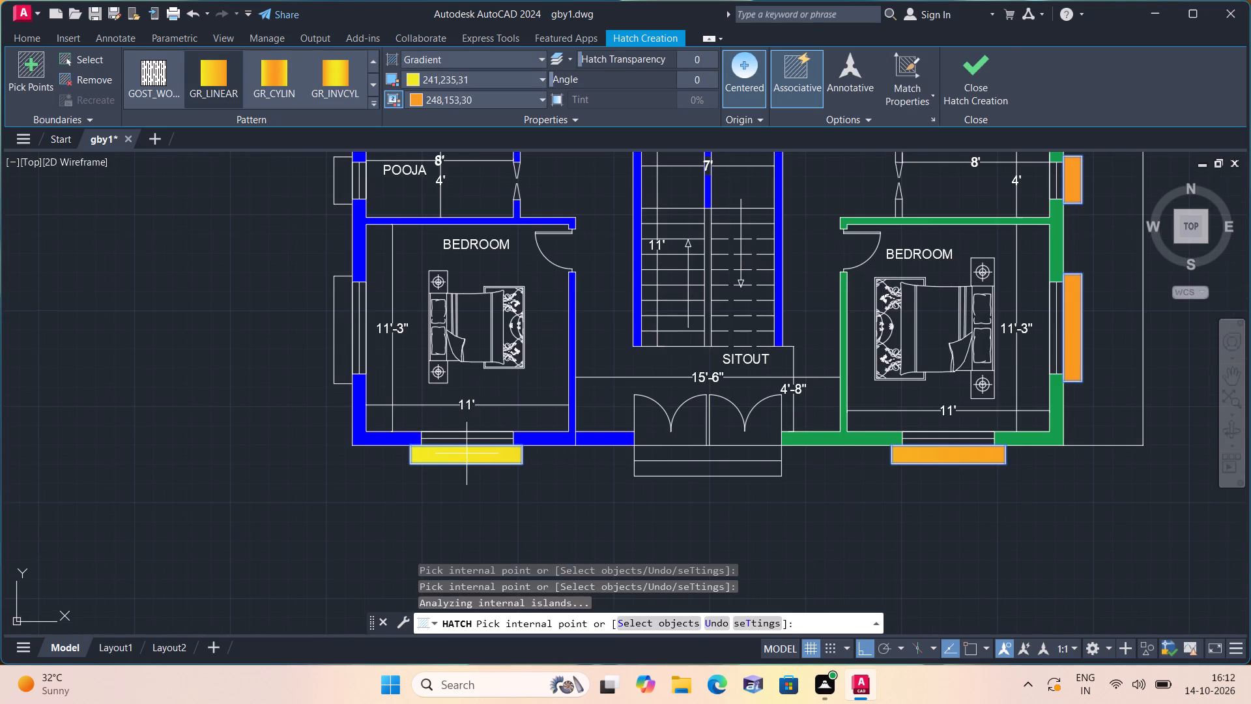
Fill the side projection outlines of the blue unit's lower bedroom and pooja room with the gradient hatch.
scroll(463, 456, down, 1)
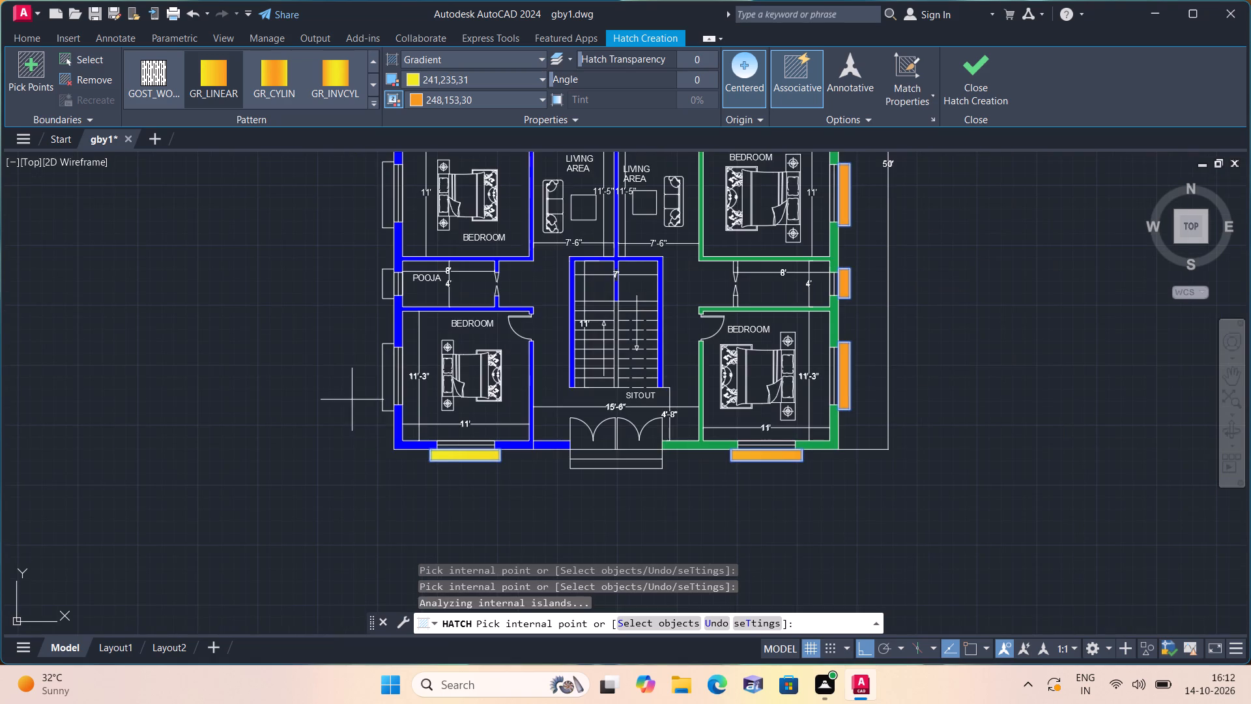
scroll(351, 385, up, 1)
click(408, 381)
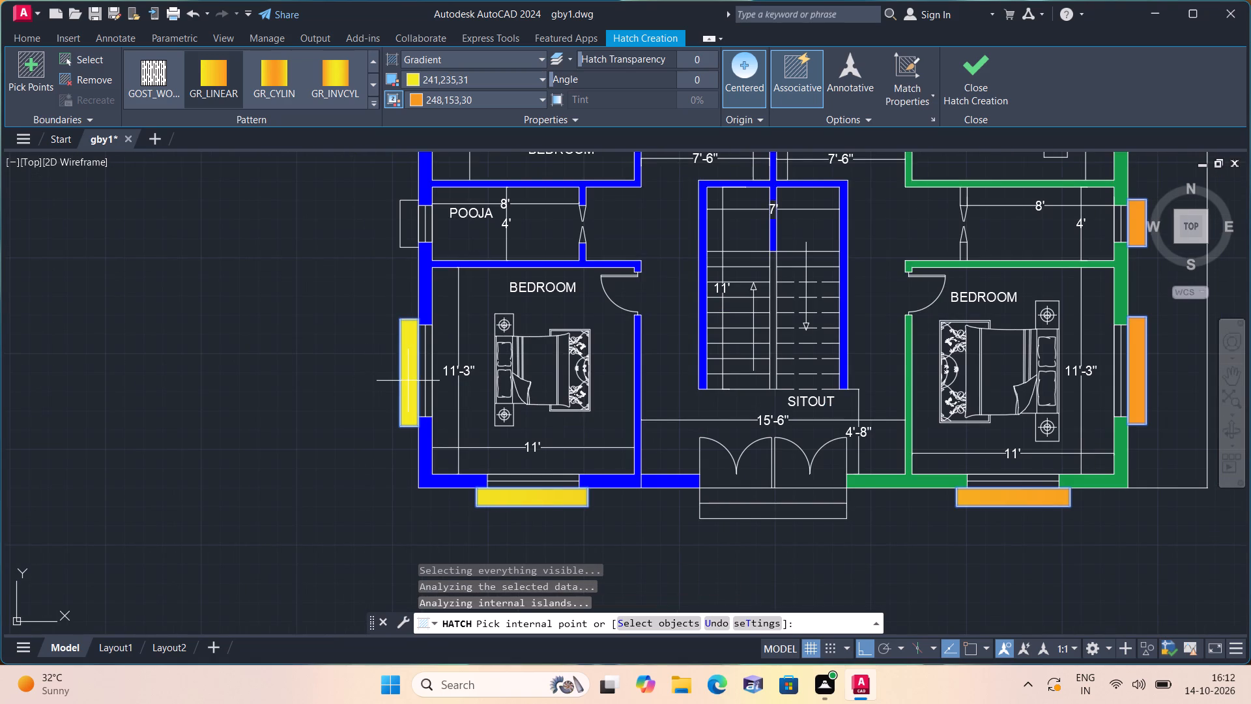
middle_drag(408, 381, 410, 436)
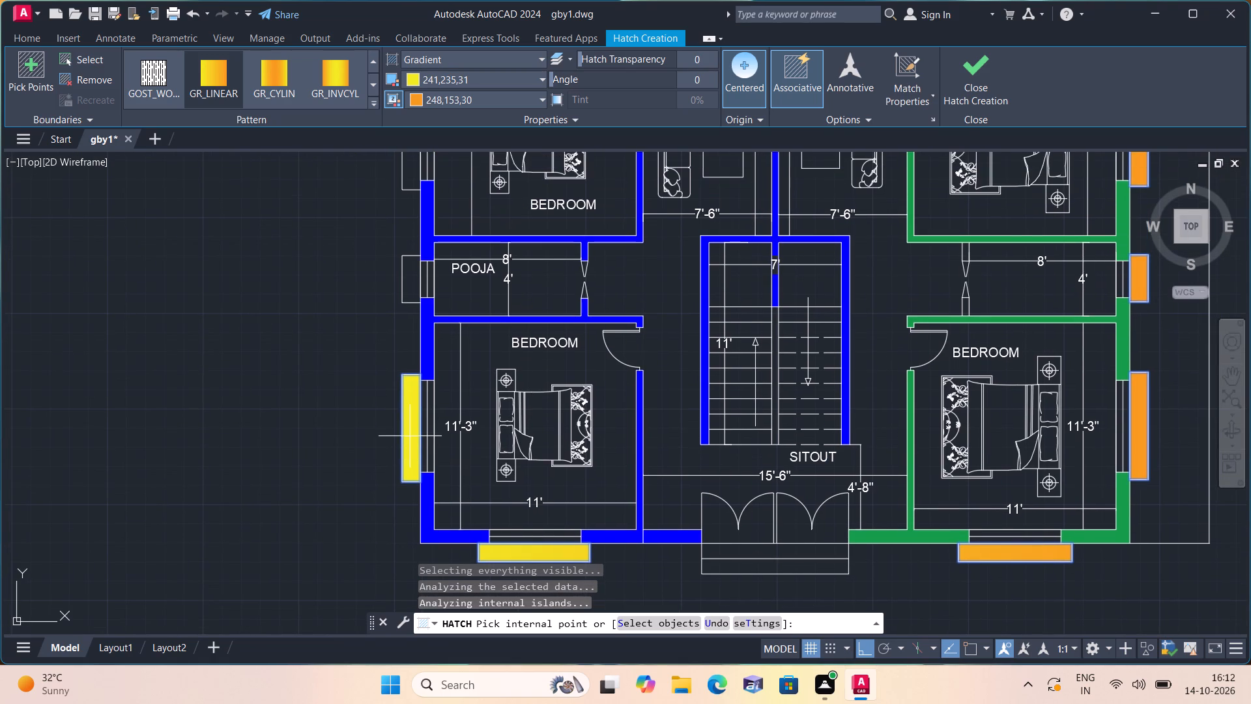
click(409, 288)
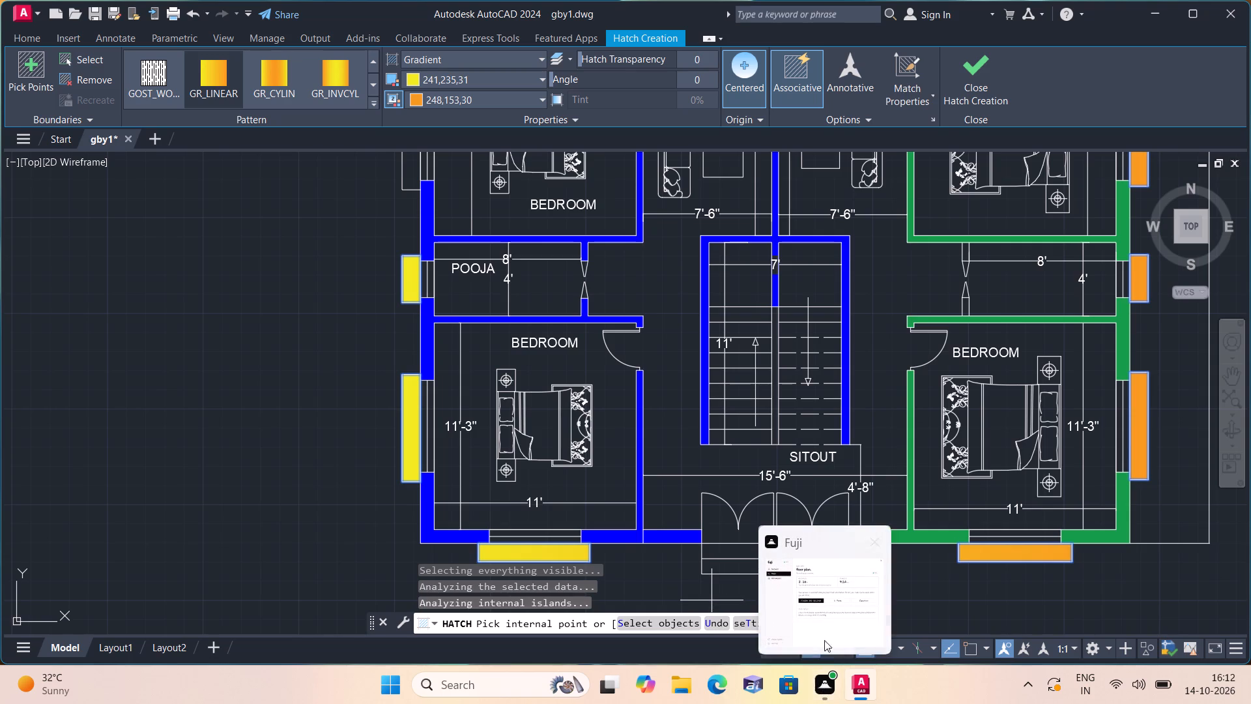
Fill the side projection outlines of the blue unit's middle bedroom, both toilets and upper bedroom, and finish the gradient hatch.
scroll(375, 482, down, 1)
middle_drag(338, 345, 352, 443)
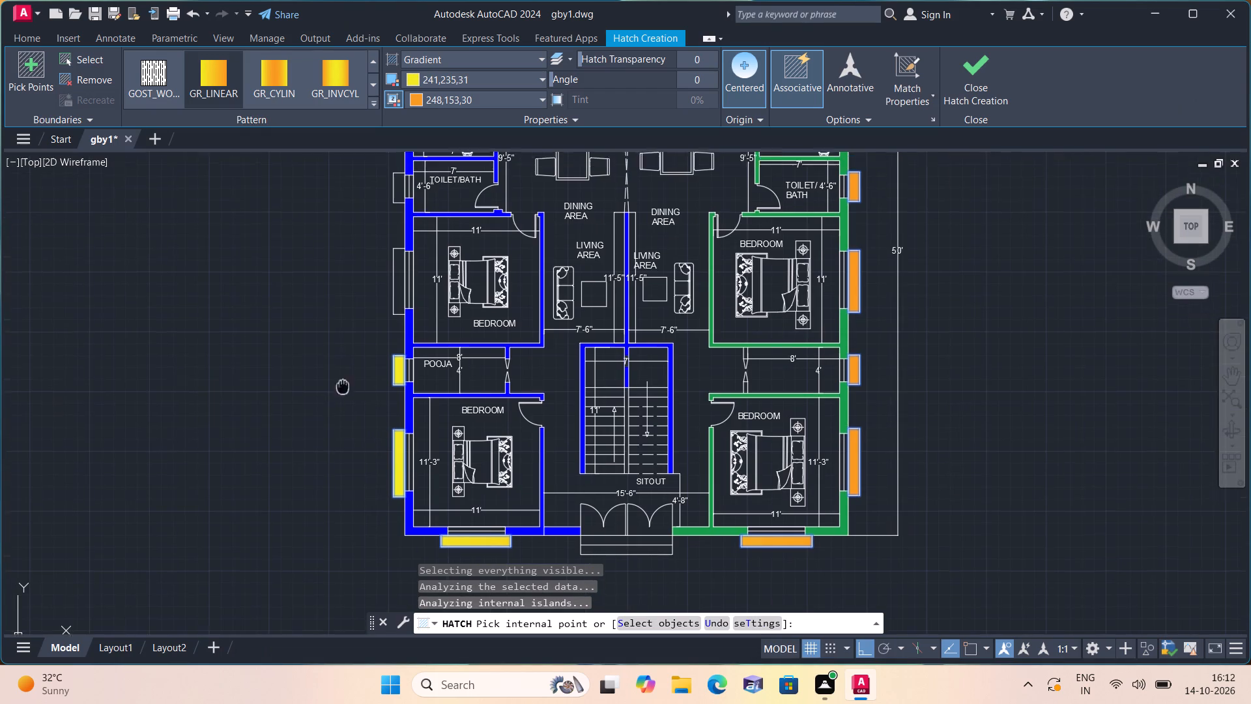
middle_drag(352, 443, 354, 459)
scroll(343, 385, up, 1)
scroll(343, 385, down, 1)
scroll(343, 385, up, 1)
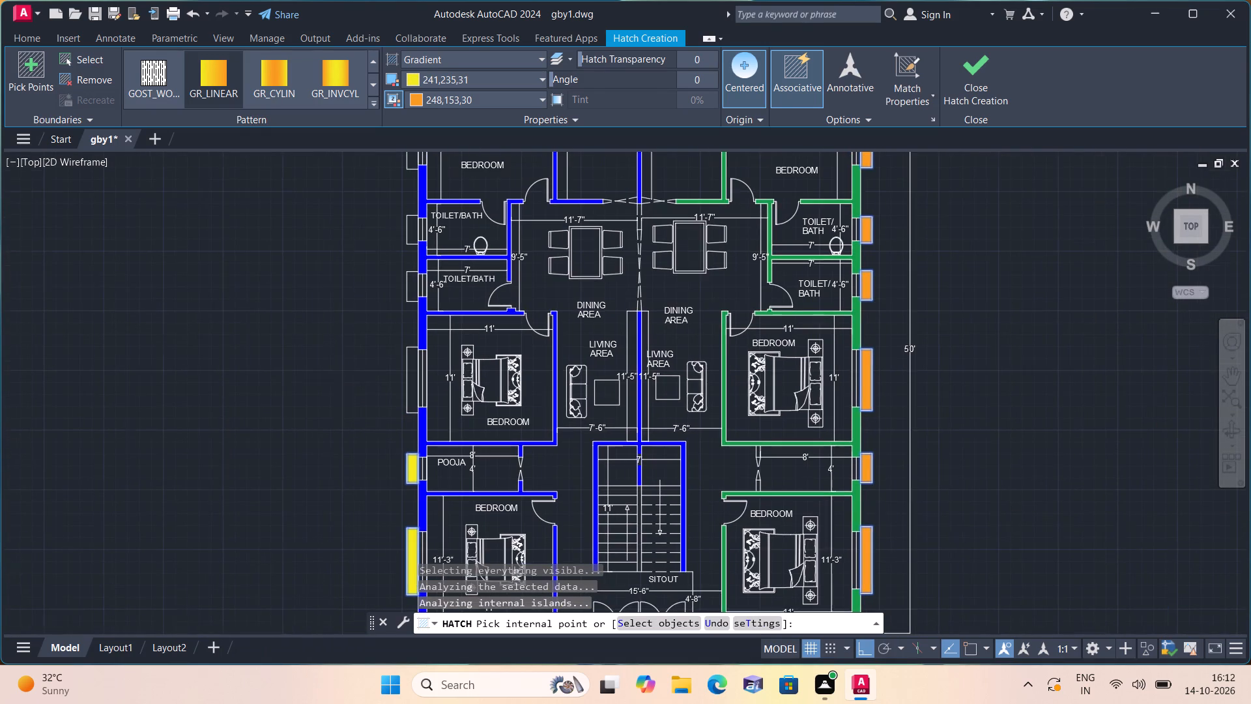
scroll(343, 385, down, 1)
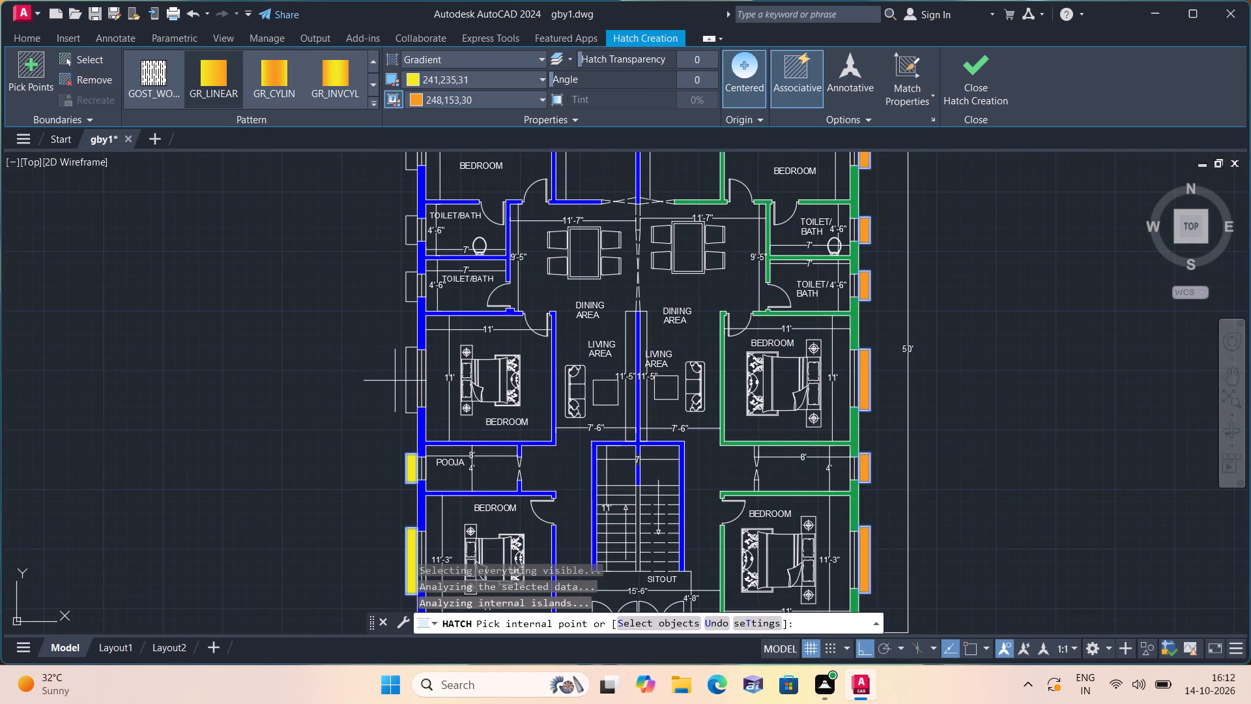
scroll(398, 379, up, 1)
click(416, 377)
scroll(417, 378, down, 1)
middle_drag(417, 378, 403, 500)
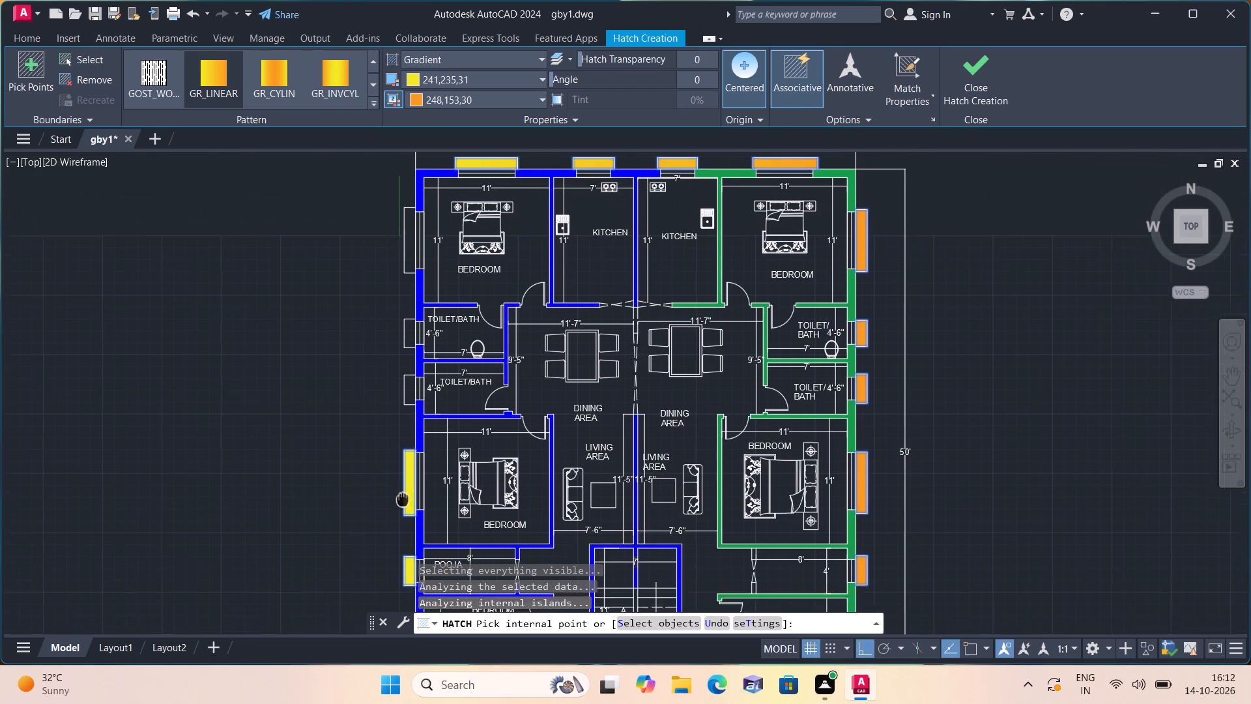
click(405, 404)
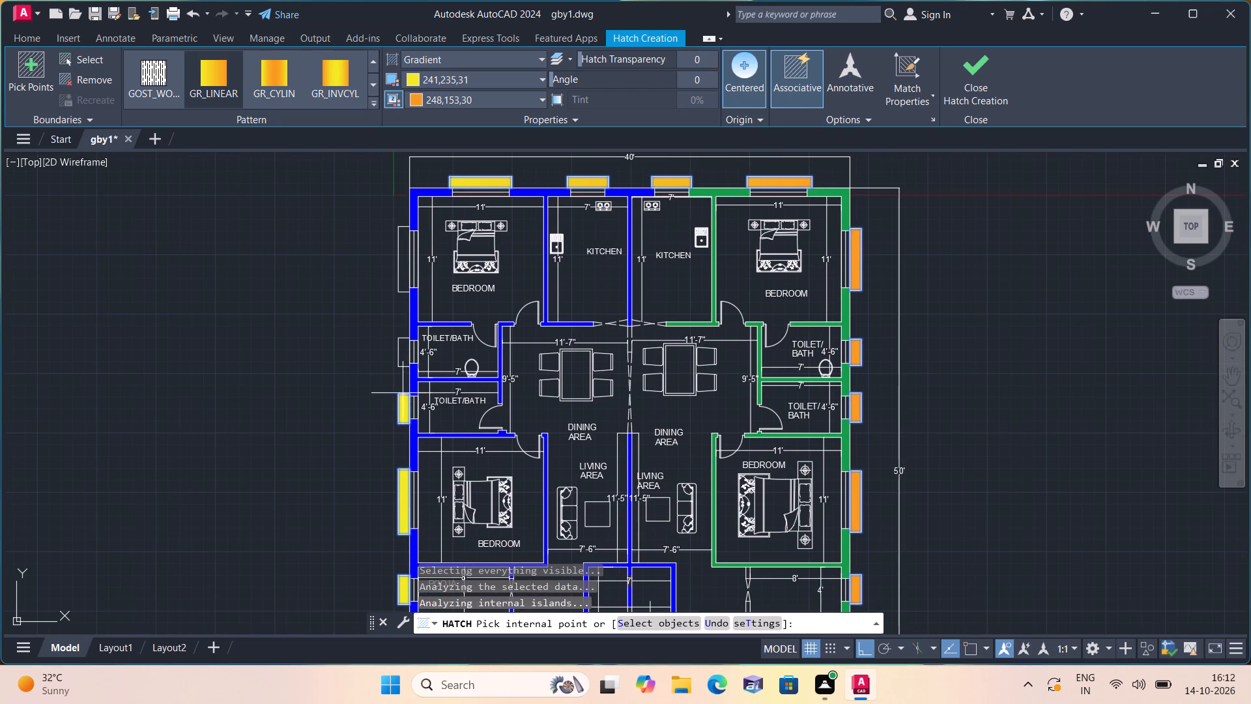
click(399, 351)
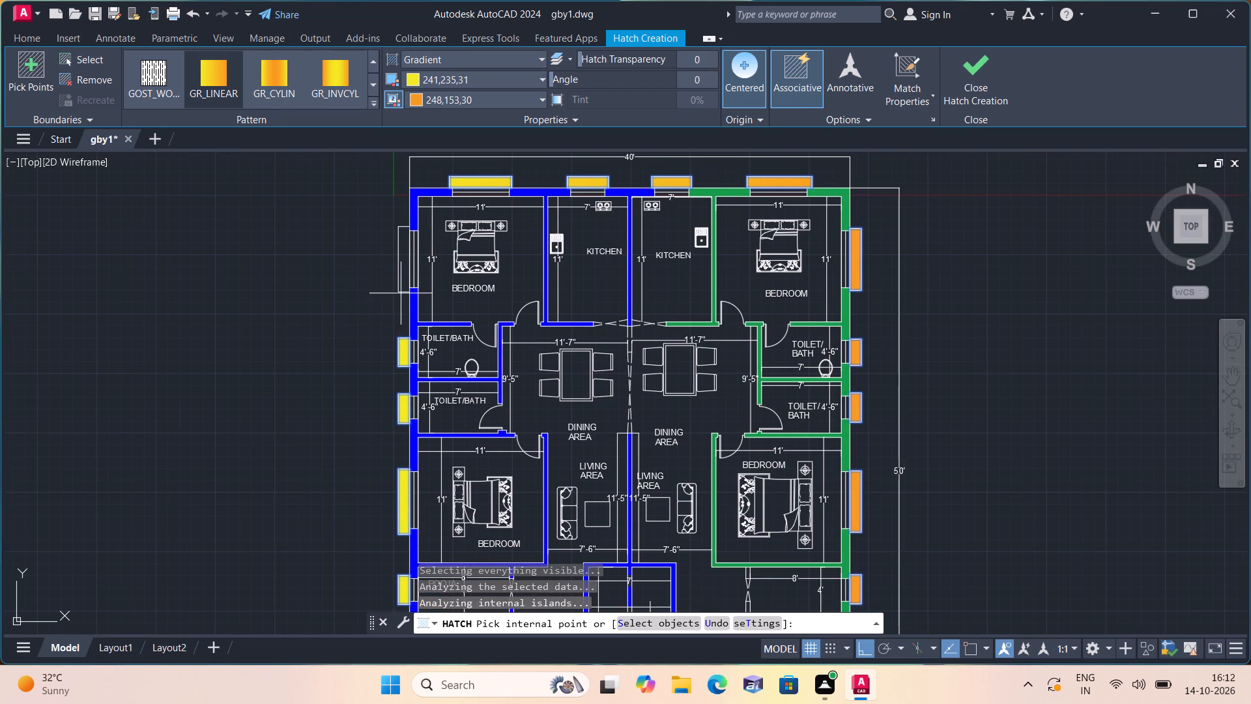
click(401, 278)
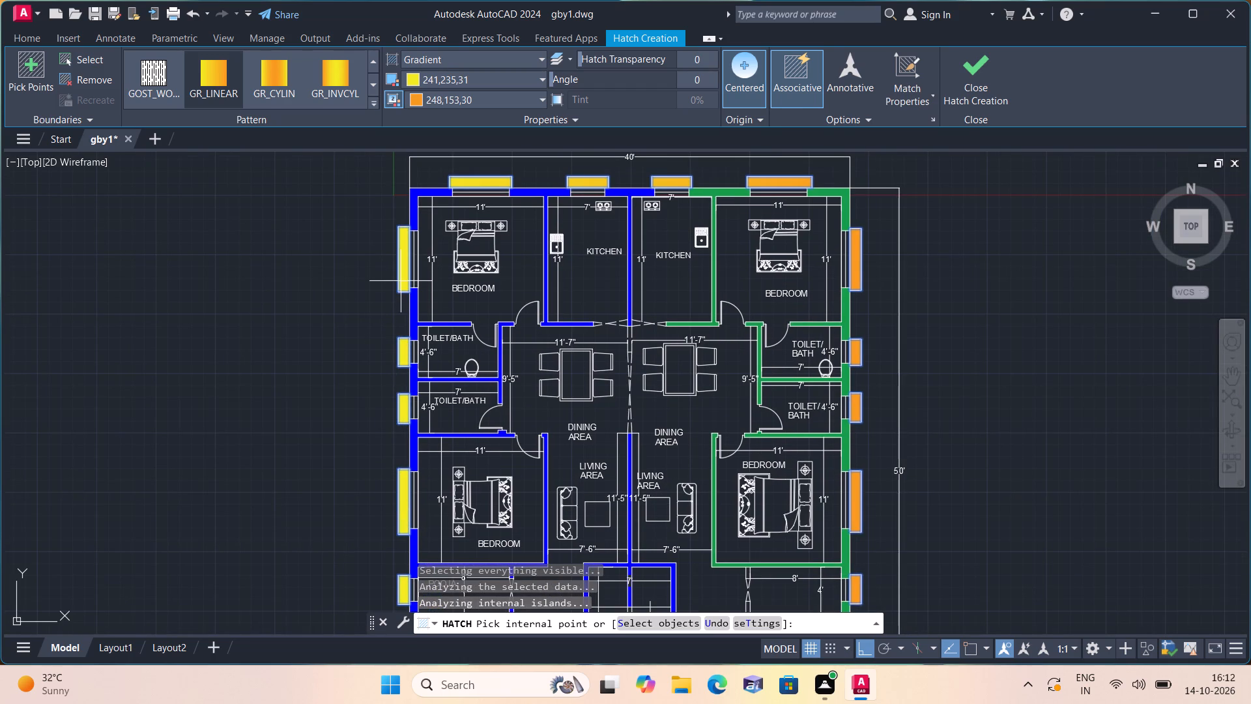
key(Escape)
Draw a horizontal line from the stairwell wall's lower corner beside the sitout across to the green bedroom wall.
scroll(510, 295, down, 1)
middle_drag(648, 325, 583, 297)
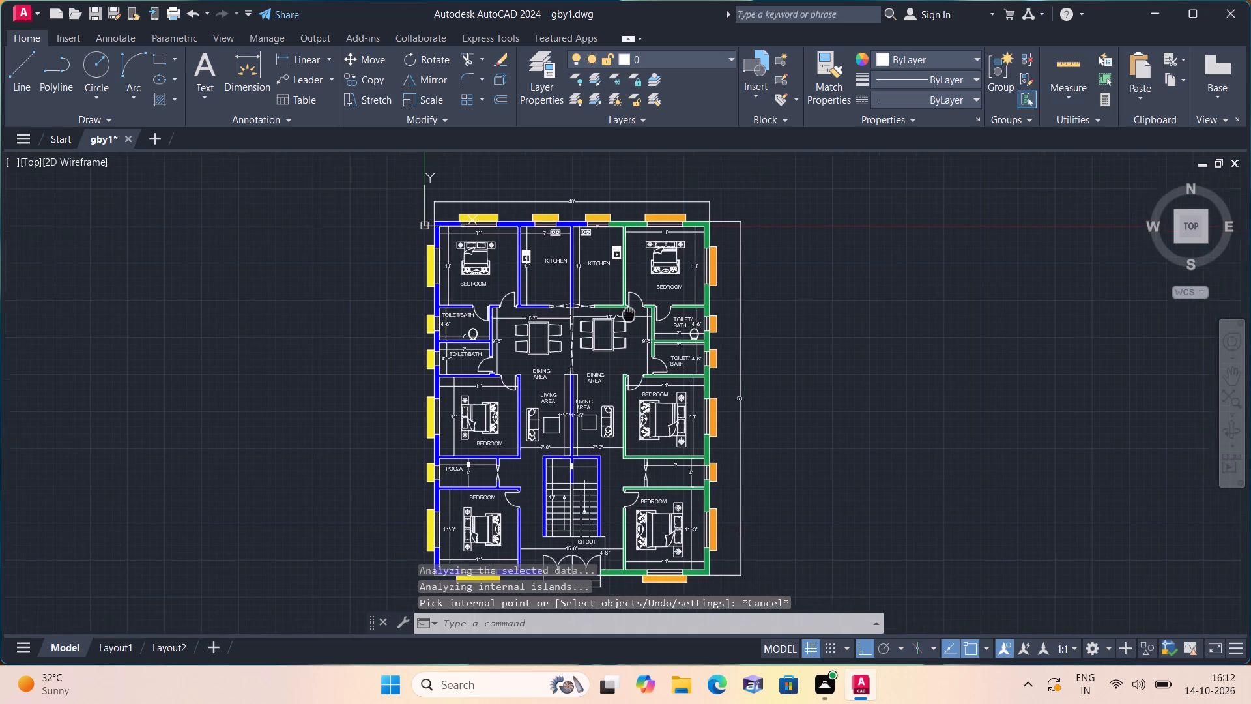
middle_drag(583, 297, 540, 287)
scroll(493, 445, up, 1)
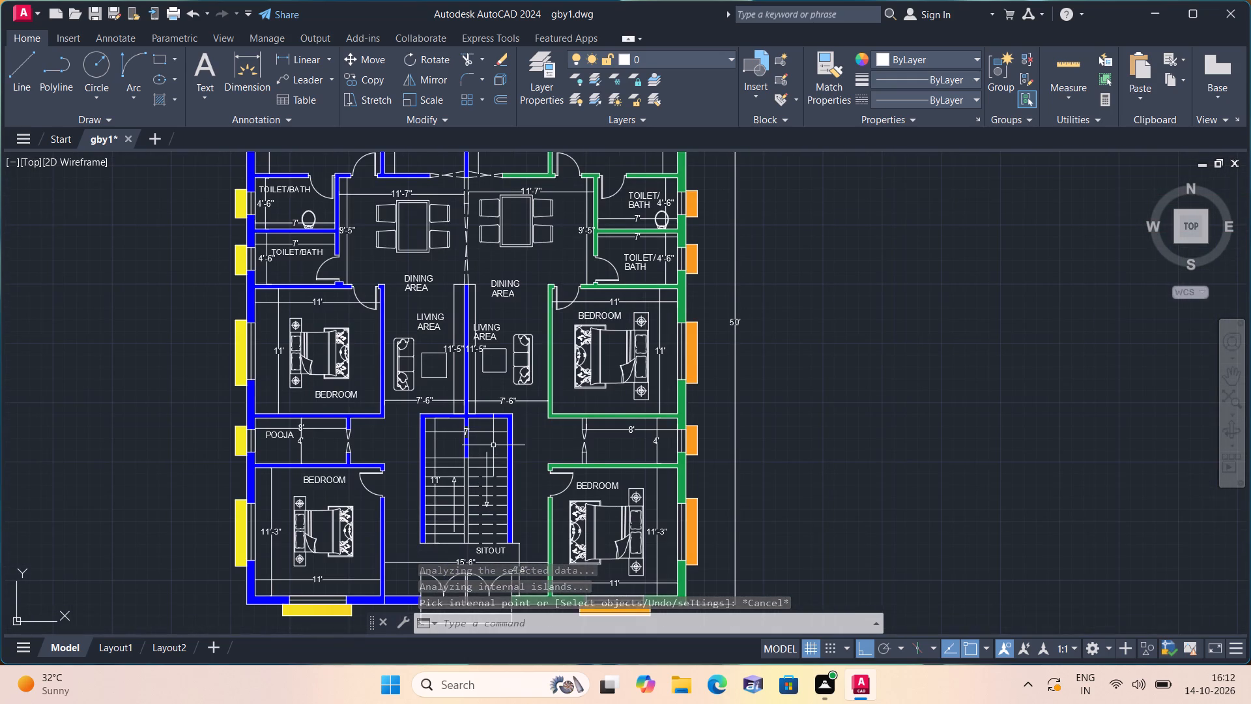
middle_drag(493, 445, 477, 317)
scroll(491, 368, up, 2)
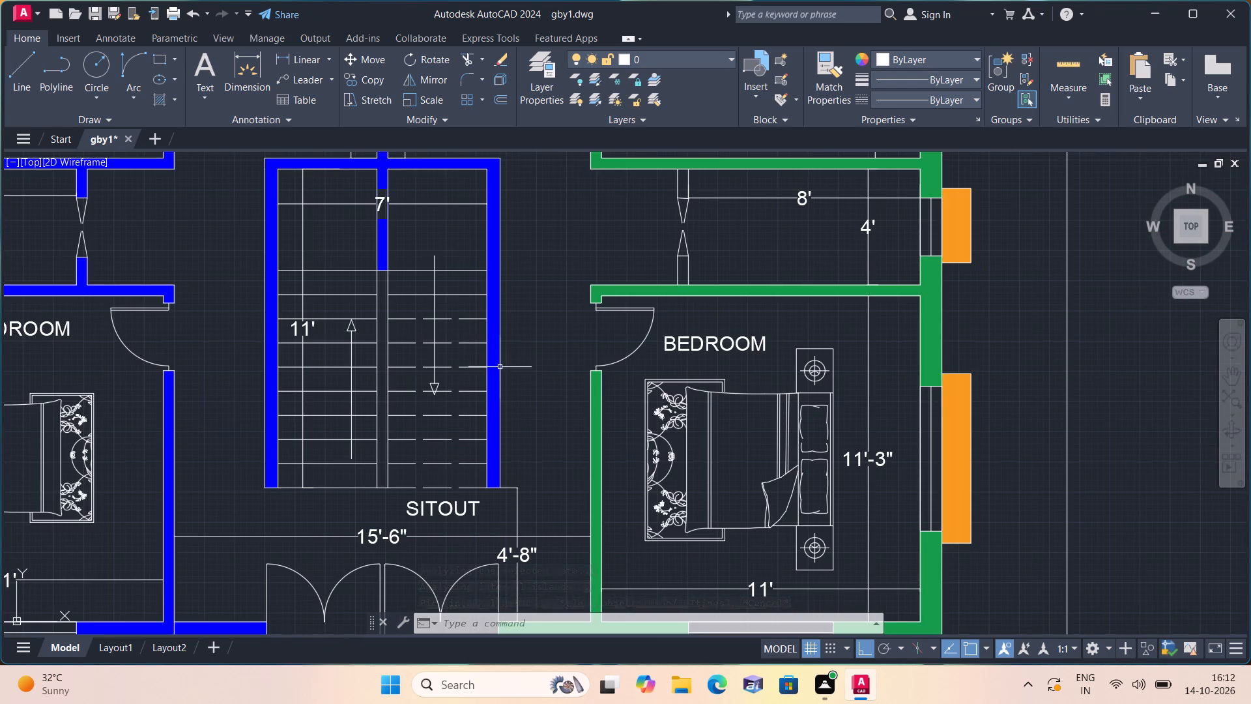
text(l)
key(space)
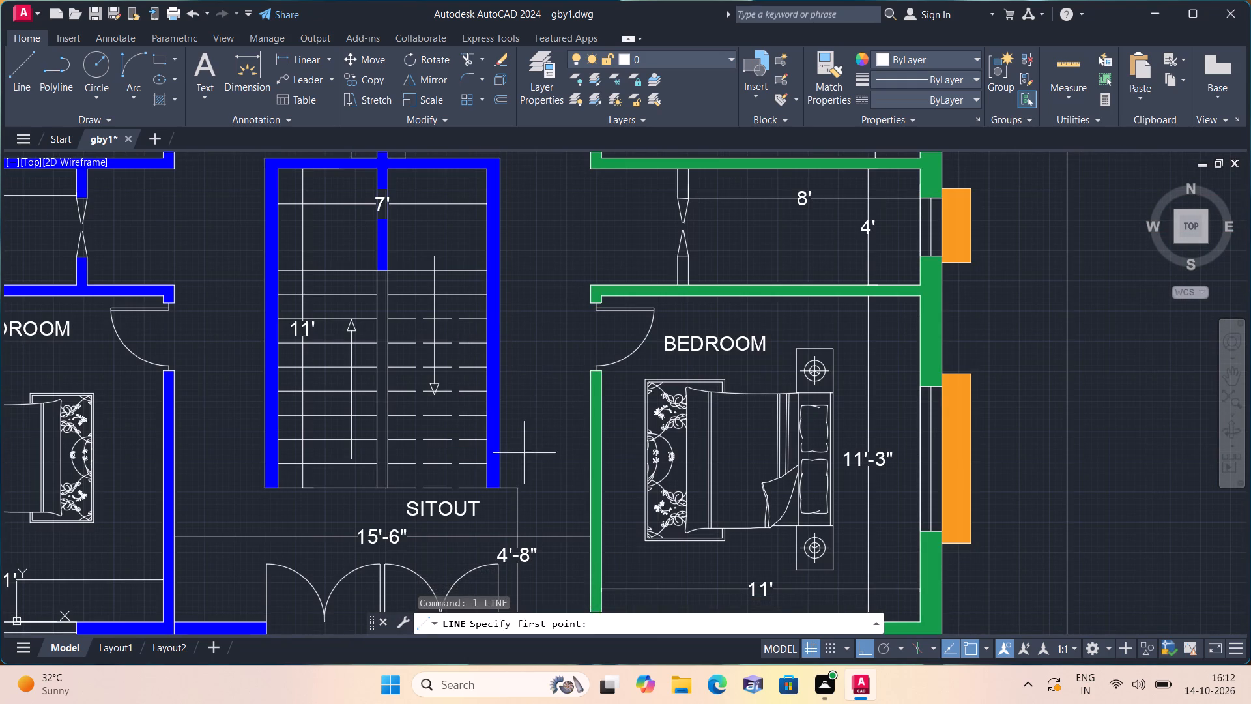
click(503, 491)
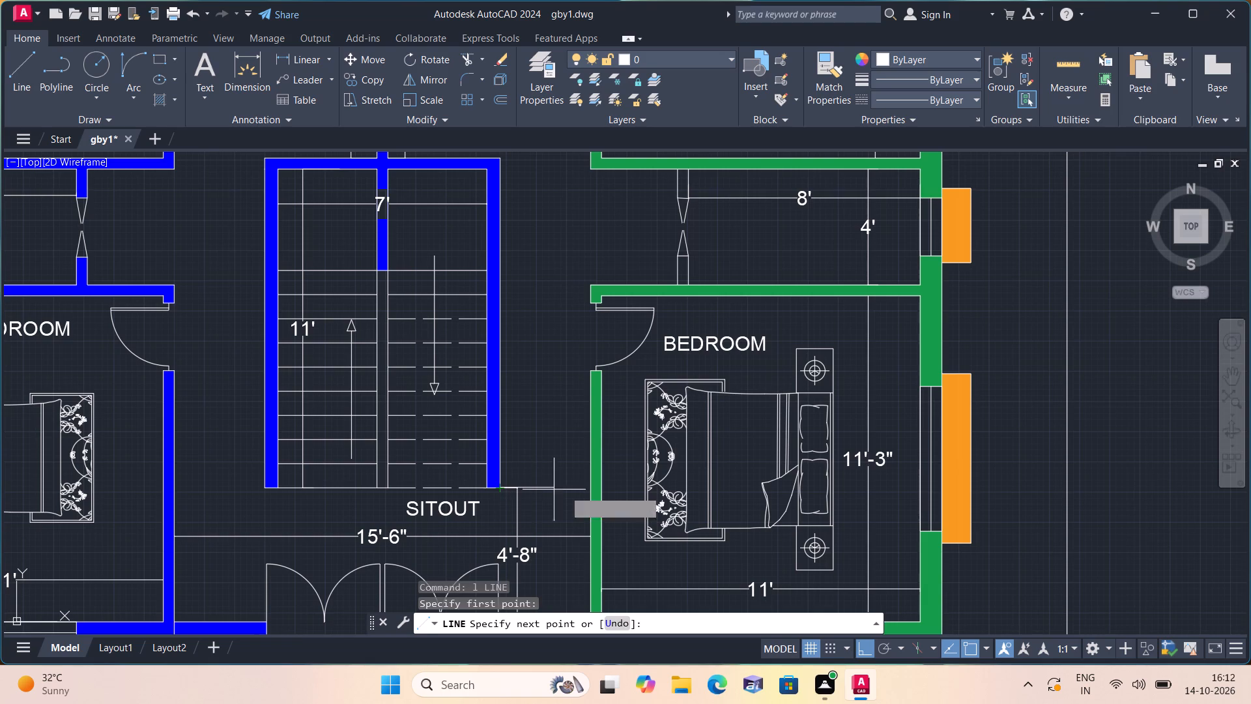
click(594, 491)
key(space)
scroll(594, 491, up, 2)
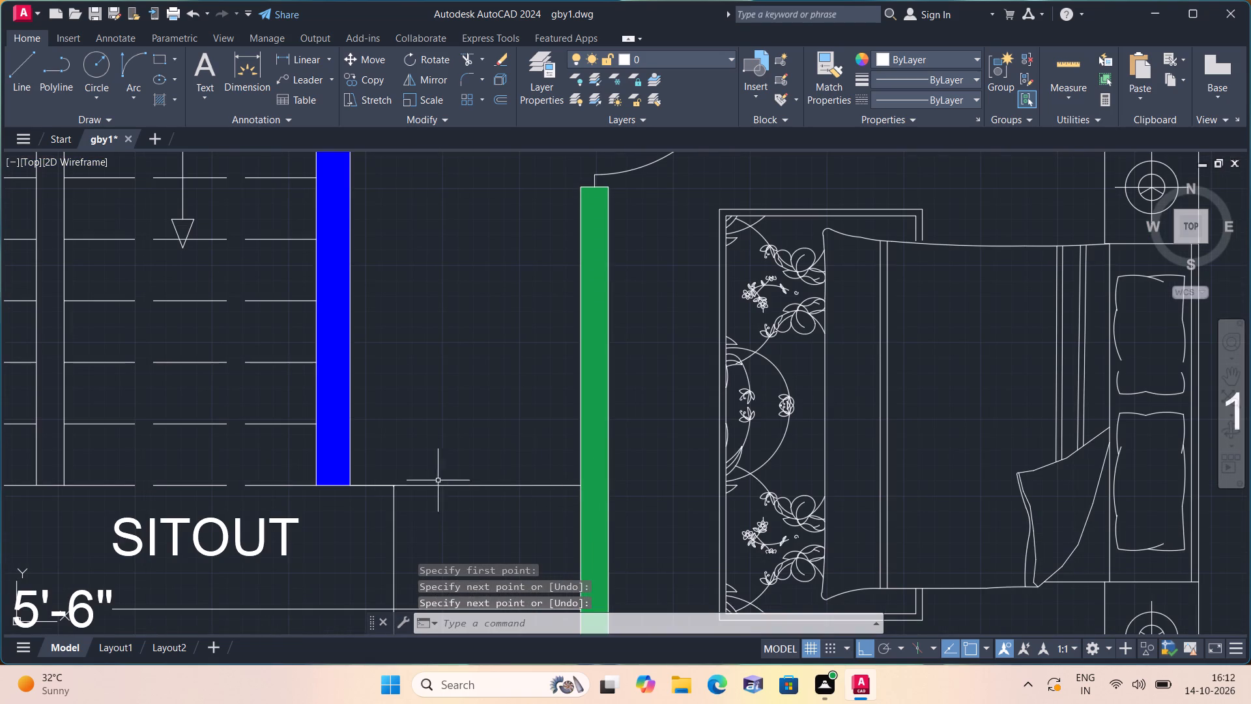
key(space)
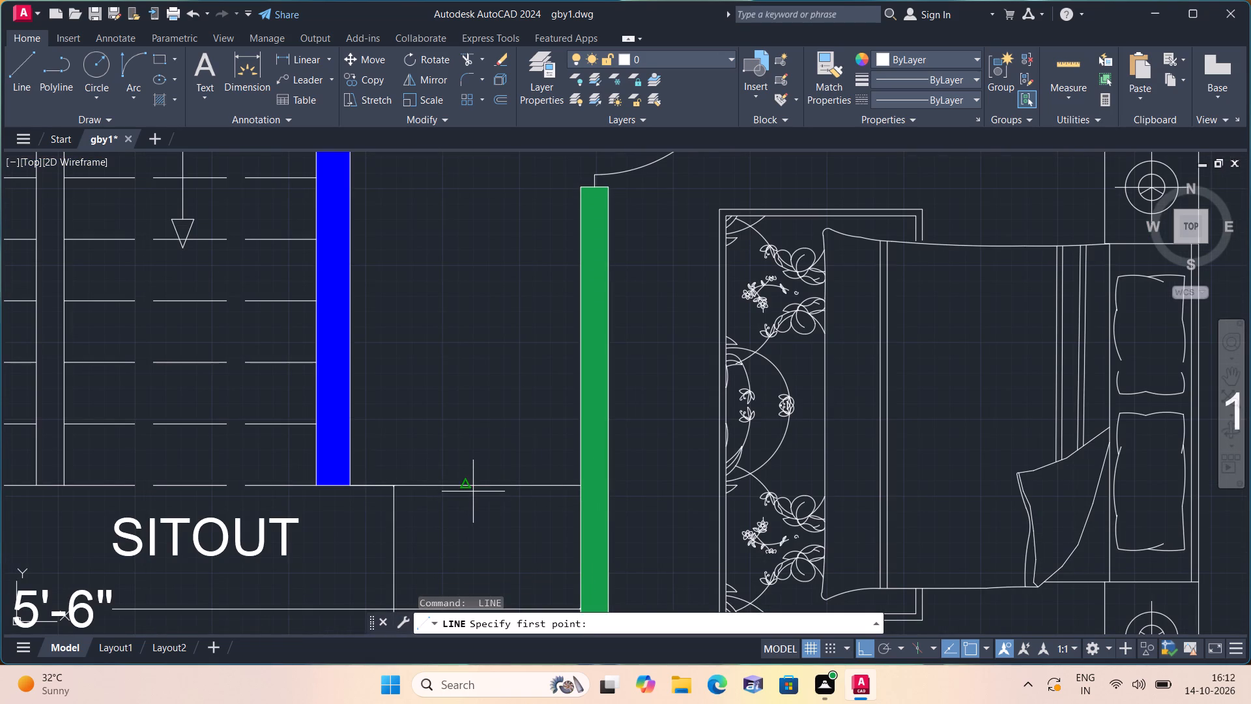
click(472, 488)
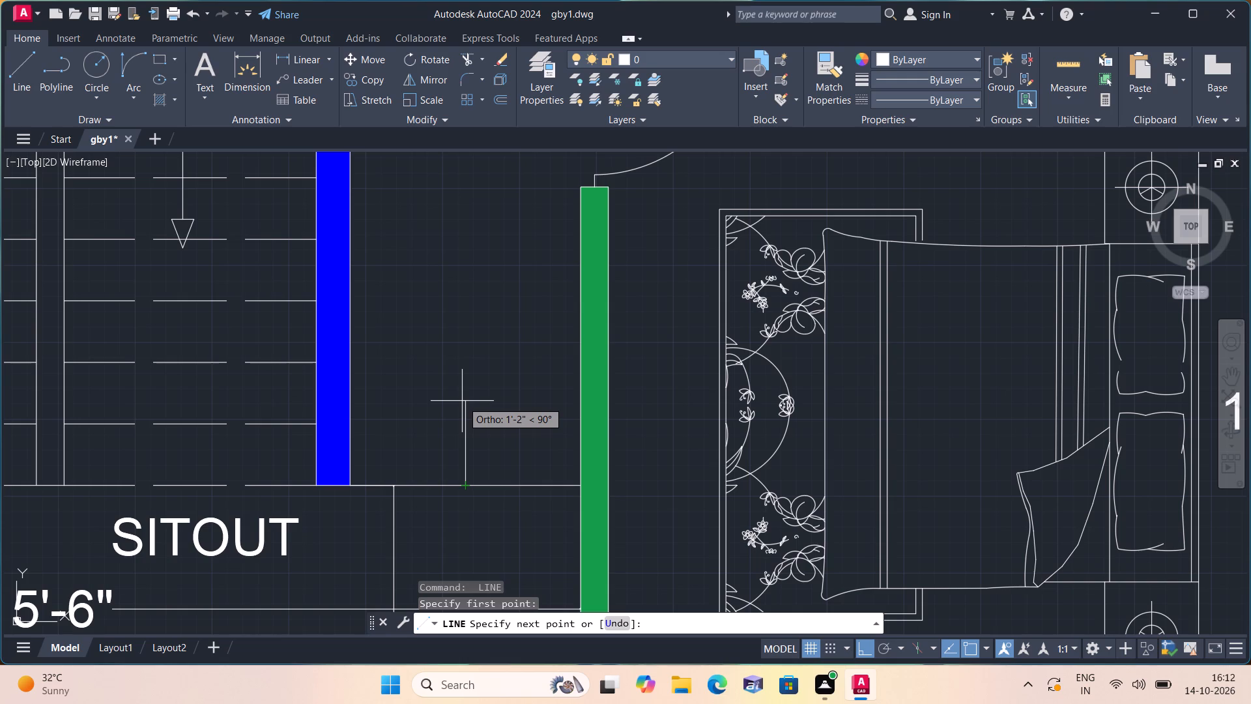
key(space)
Draw a short vertical guide line up from the midpoint of the closing line between the staircase wall and the green bedroom wall.
key(space)
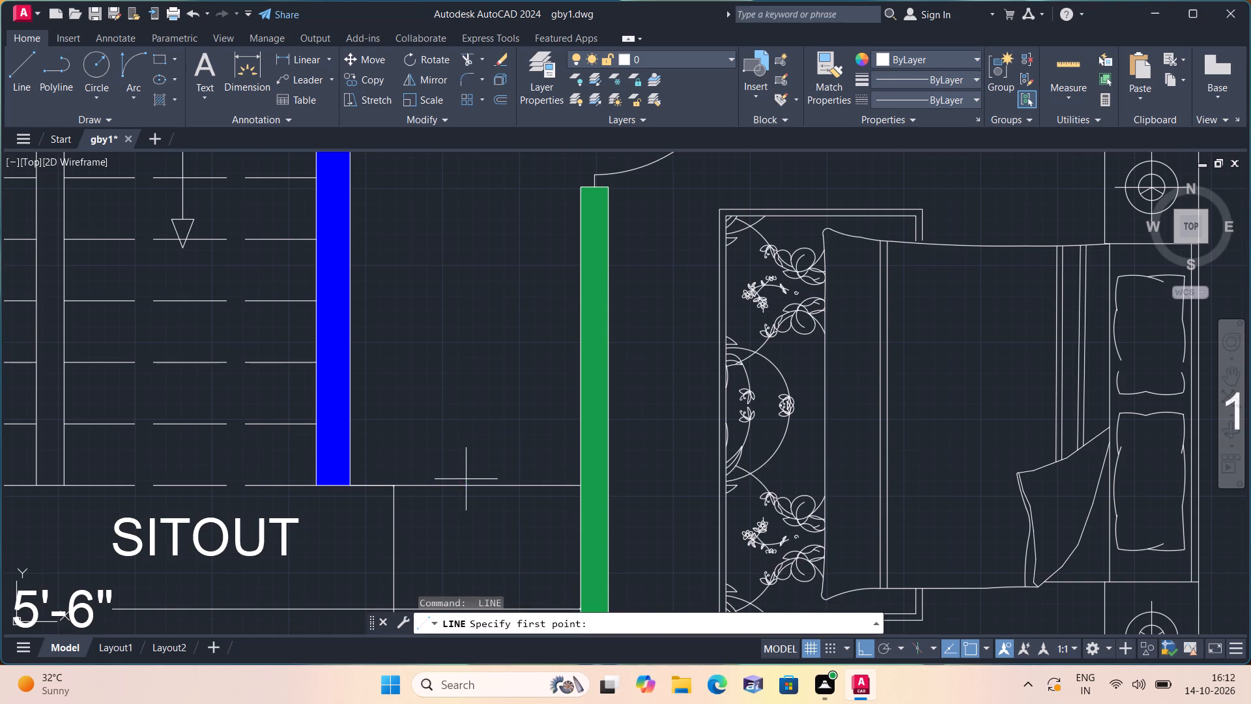
click(467, 486)
click(467, 445)
key(space)
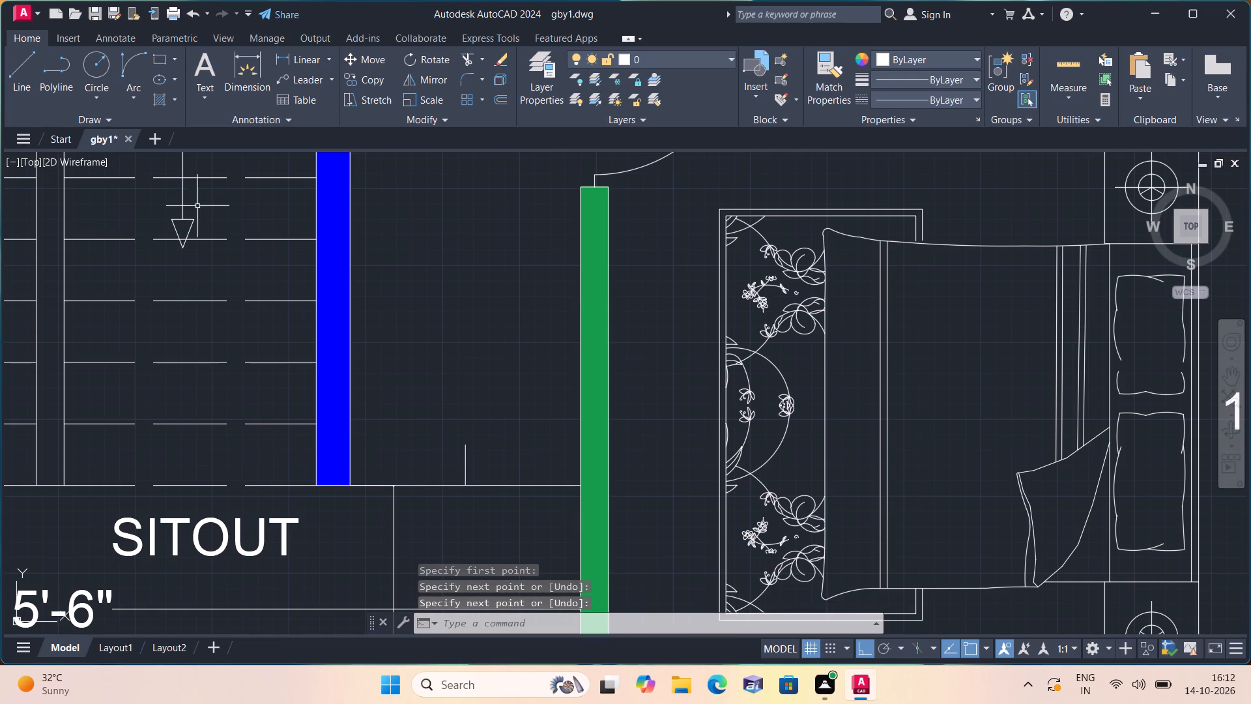
Draw two mirrored Start, End, Direction door-swing arcs from the guide line's base to the staircase wall and the green bedroom wall.
click(129, 96)
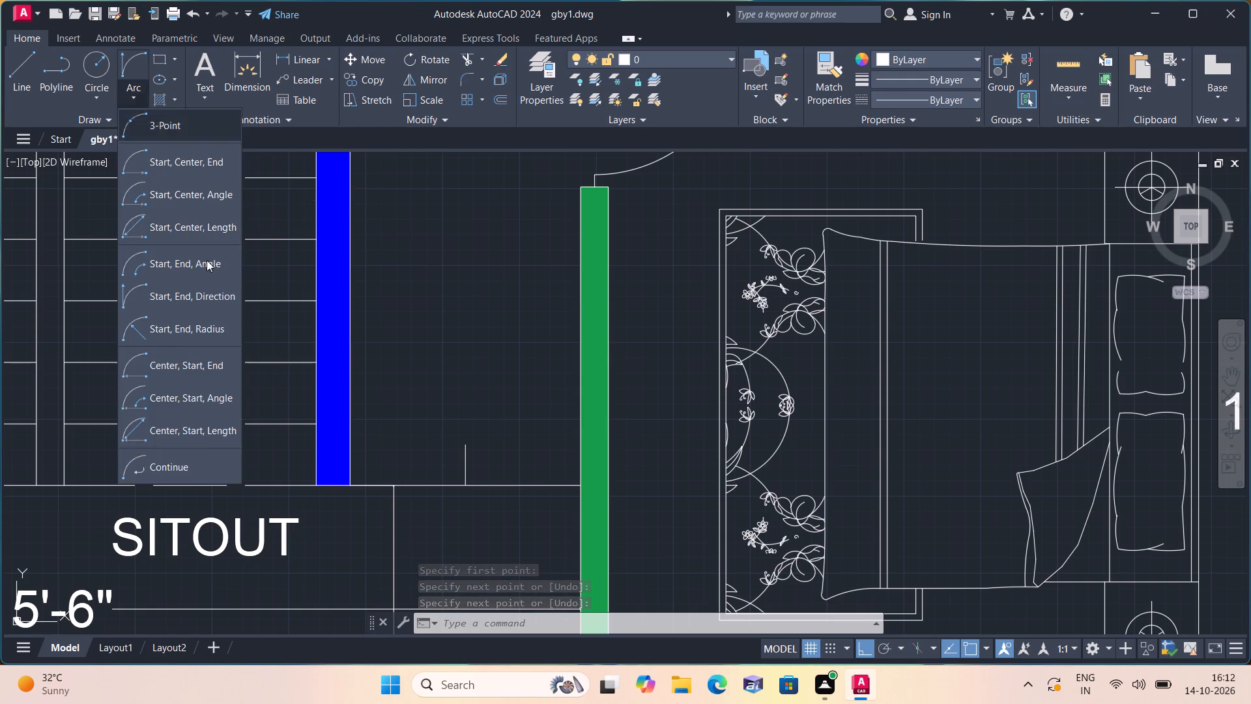
click(196, 302)
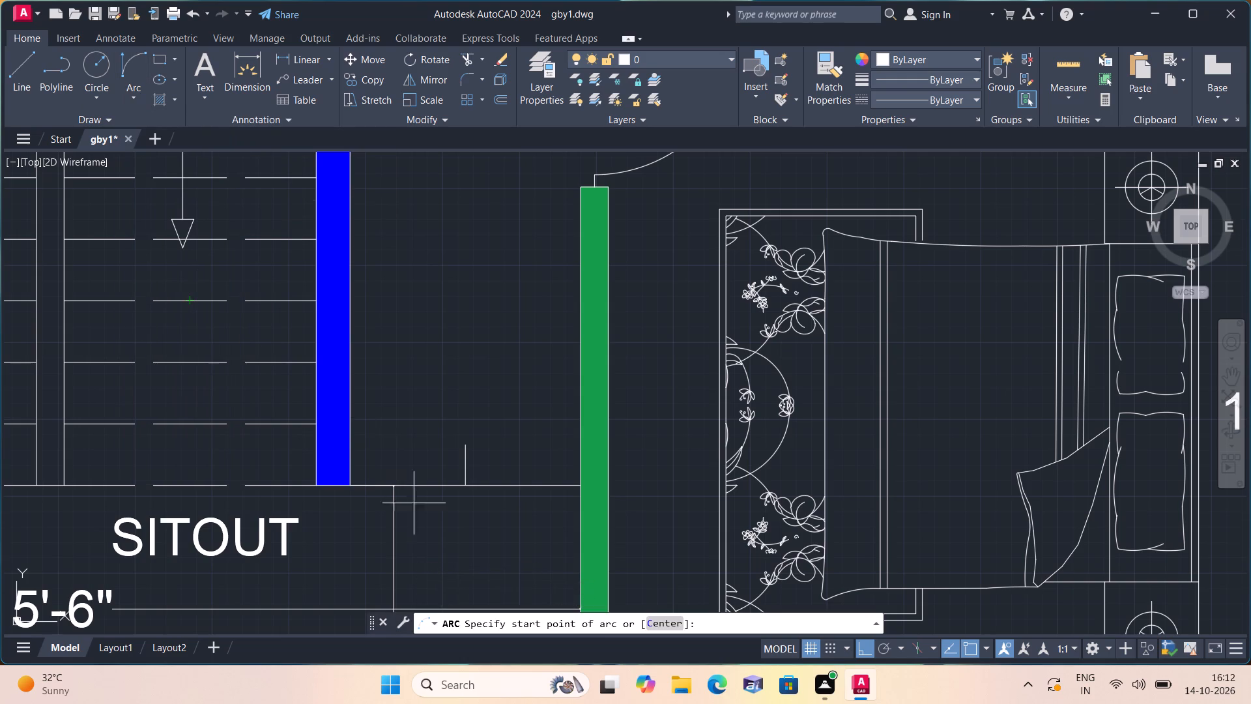
click(465, 484)
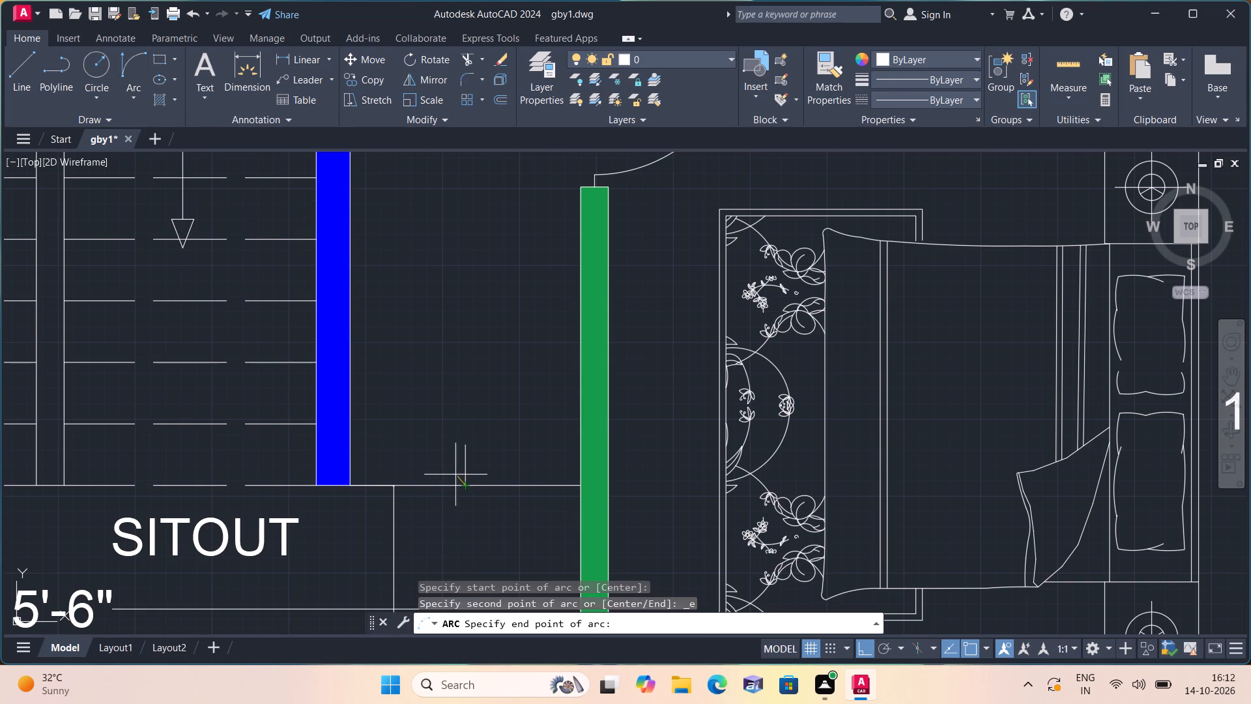
click(350, 387)
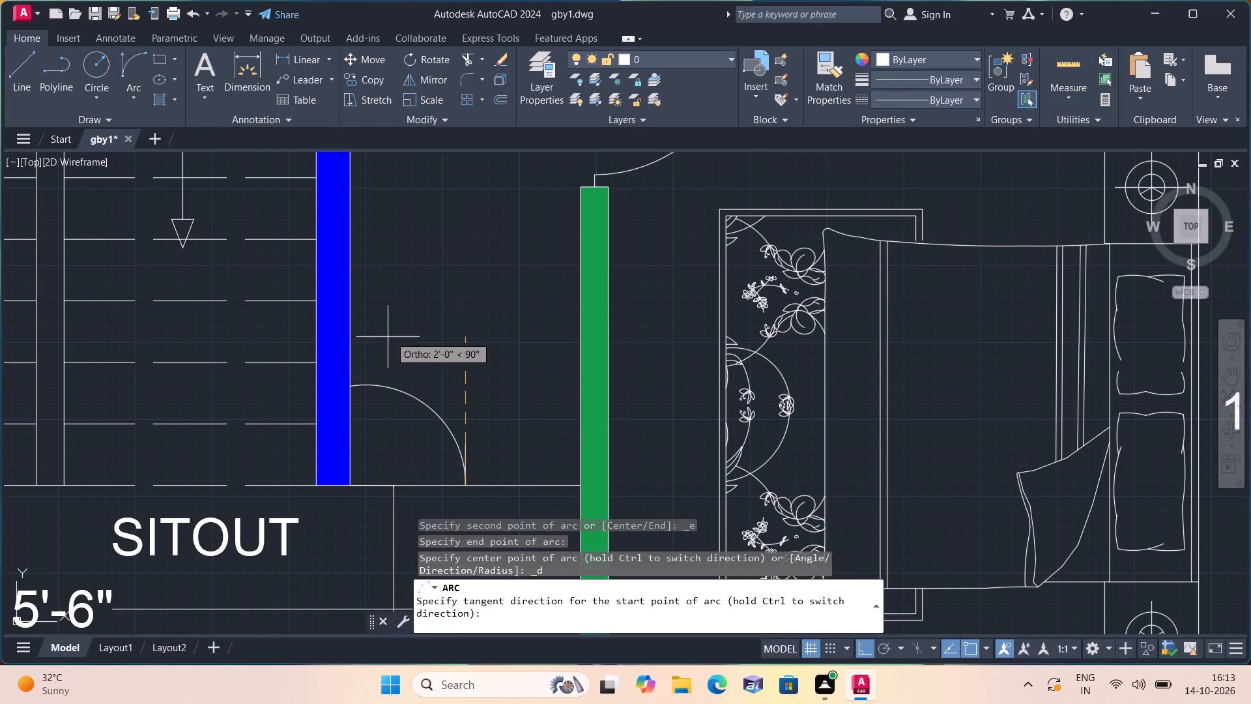
click(394, 332)
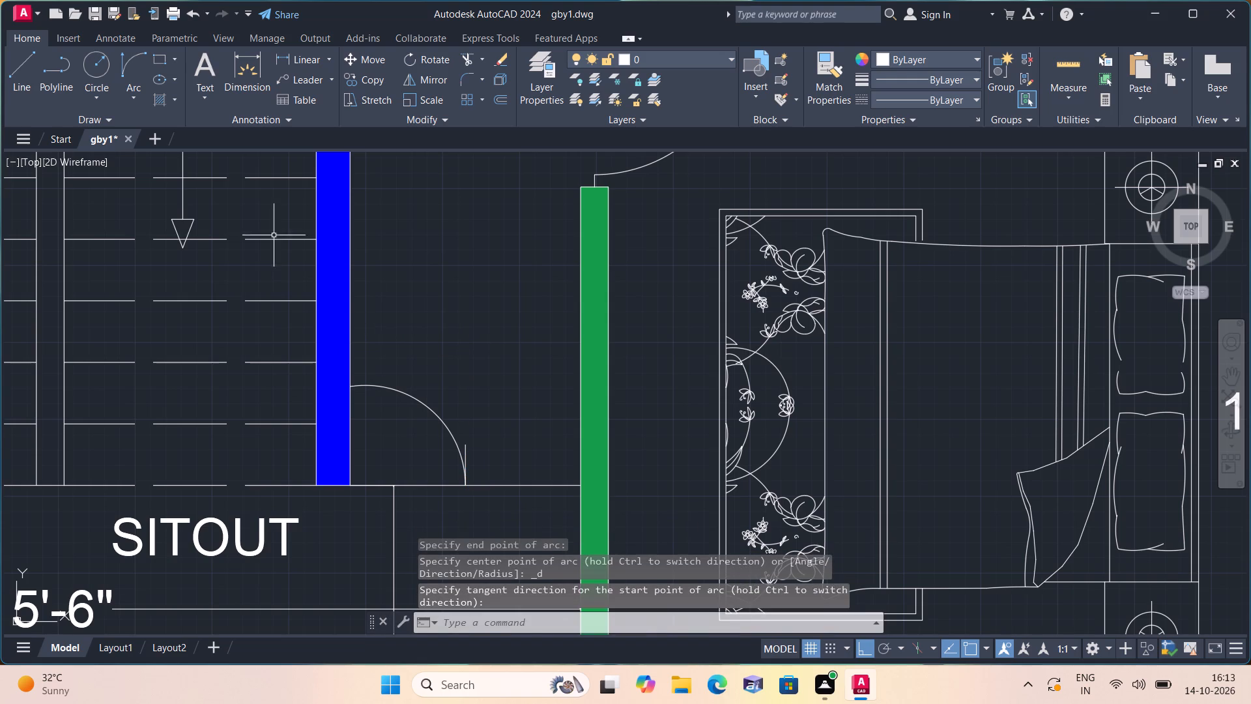
click(137, 97)
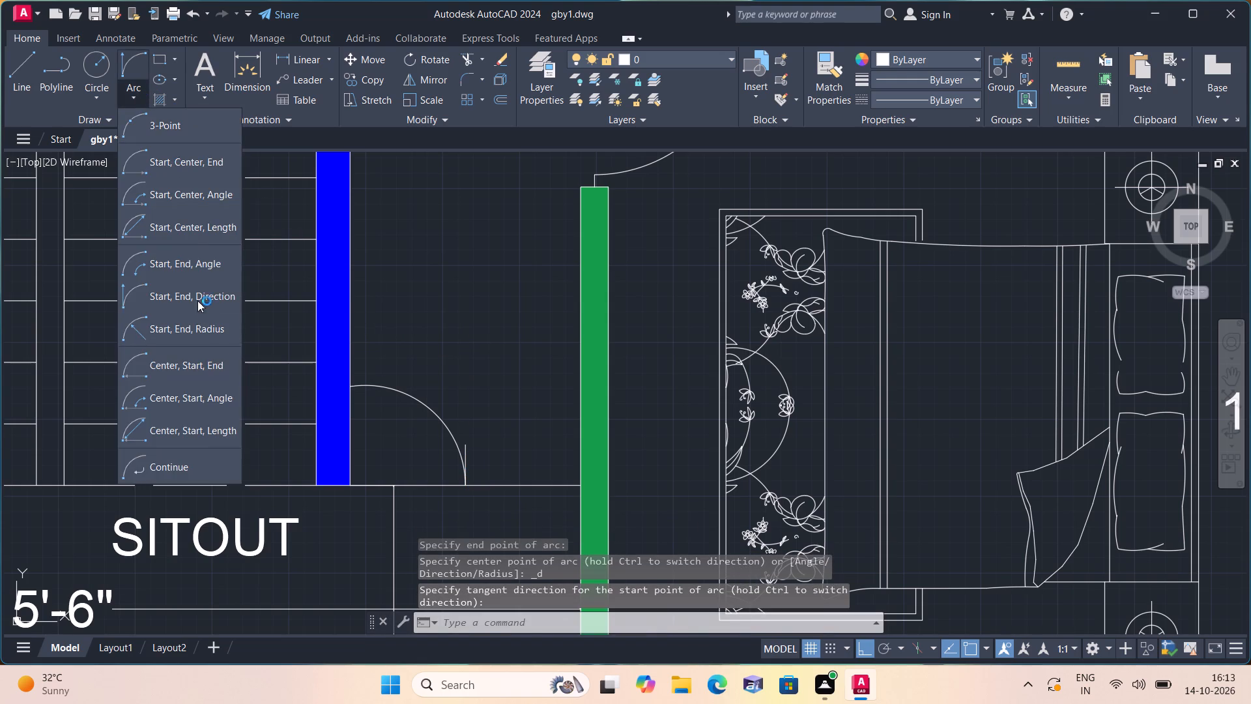
click(195, 293)
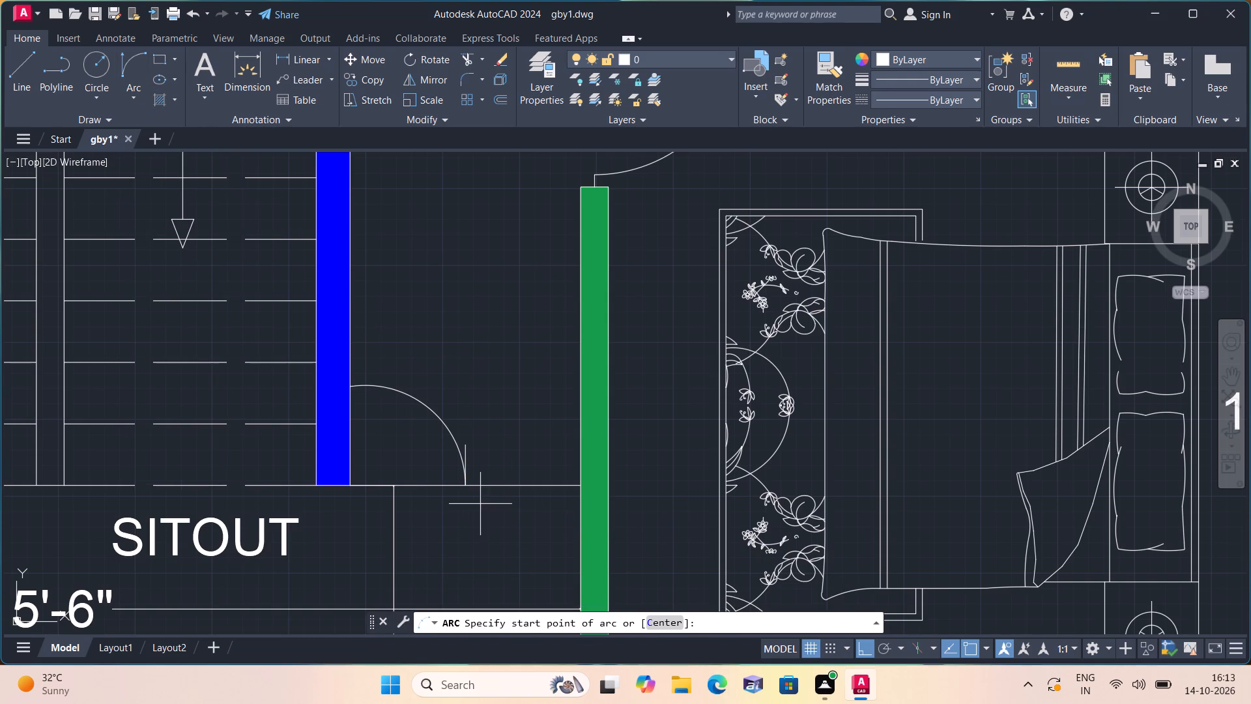
click(462, 483)
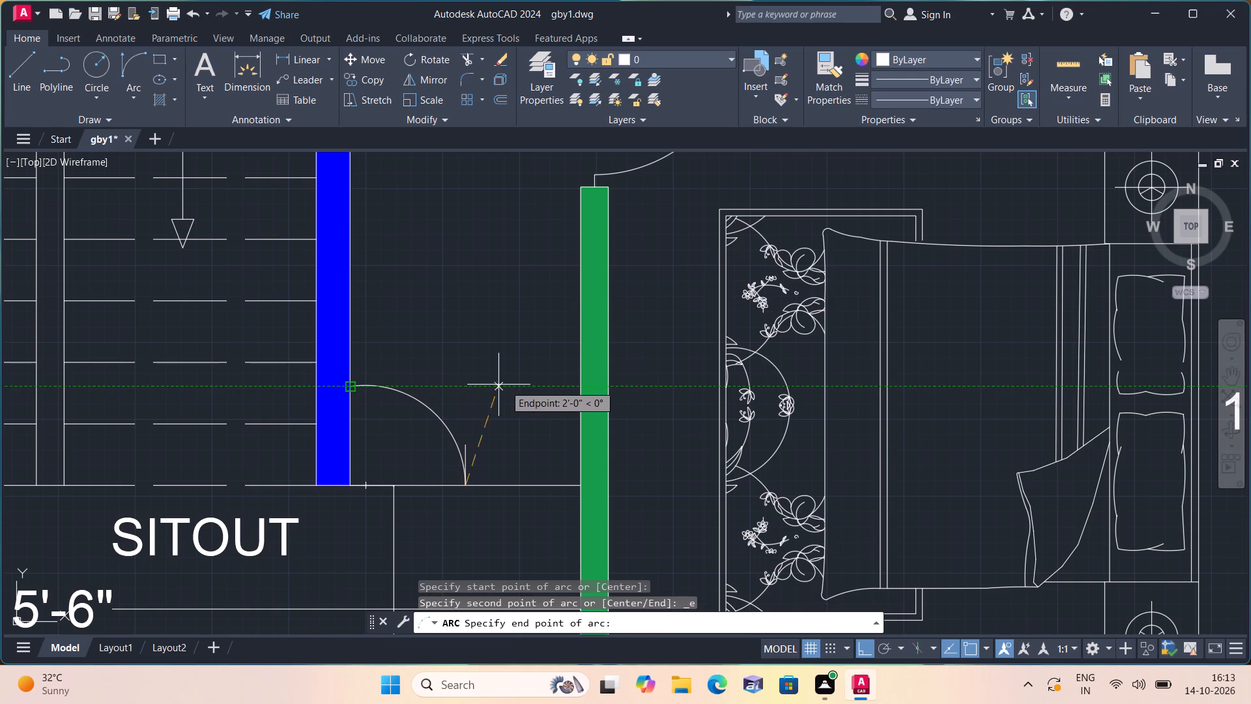
click(582, 385)
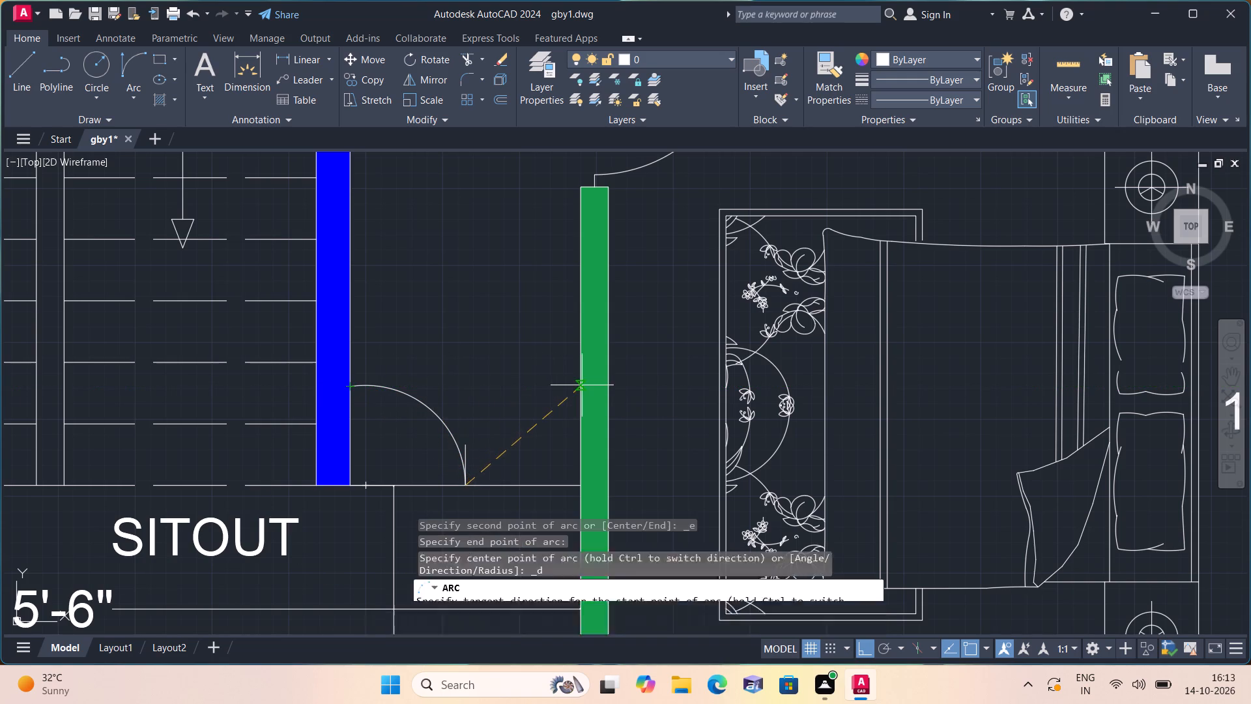
click(507, 358)
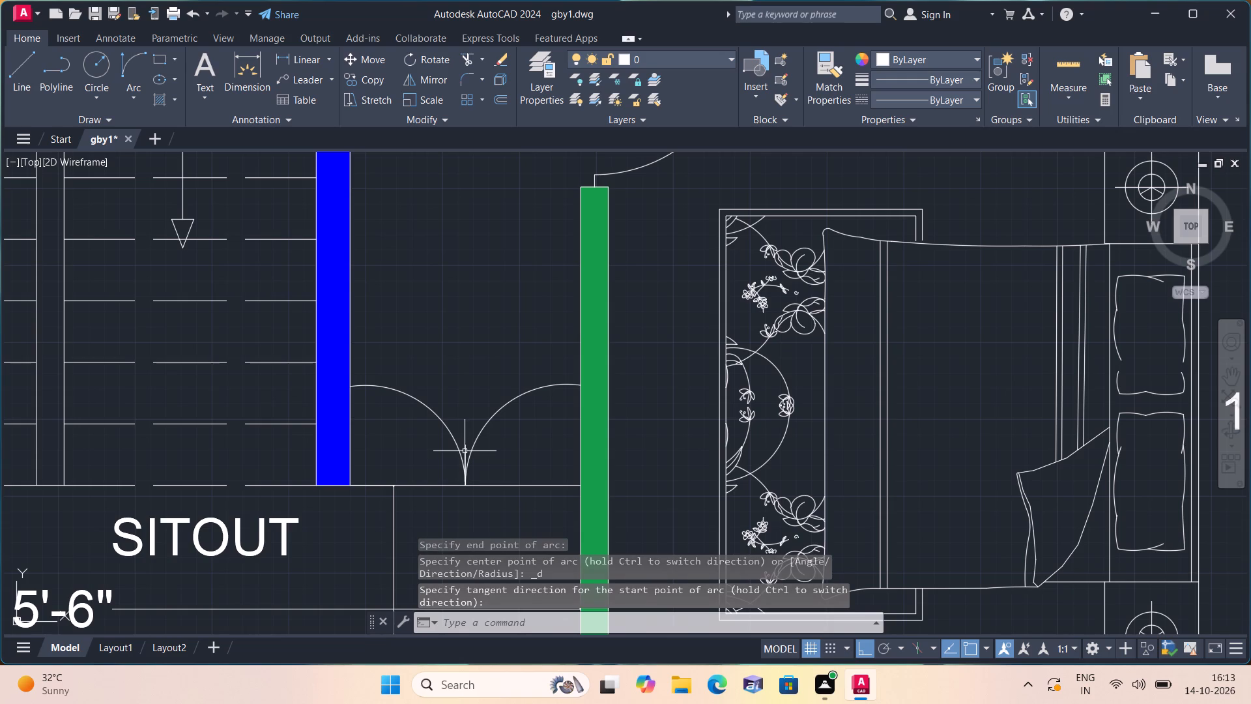
Erase the short vertical guide line between the two door-swing arcs beside the green bedroom.
click(465, 450)
key(Delete)
Draw a horizontal closing line from the staircase wall's lower corner across the passage to the blue unit's lower bedroom wall.
scroll(517, 450, down, 3)
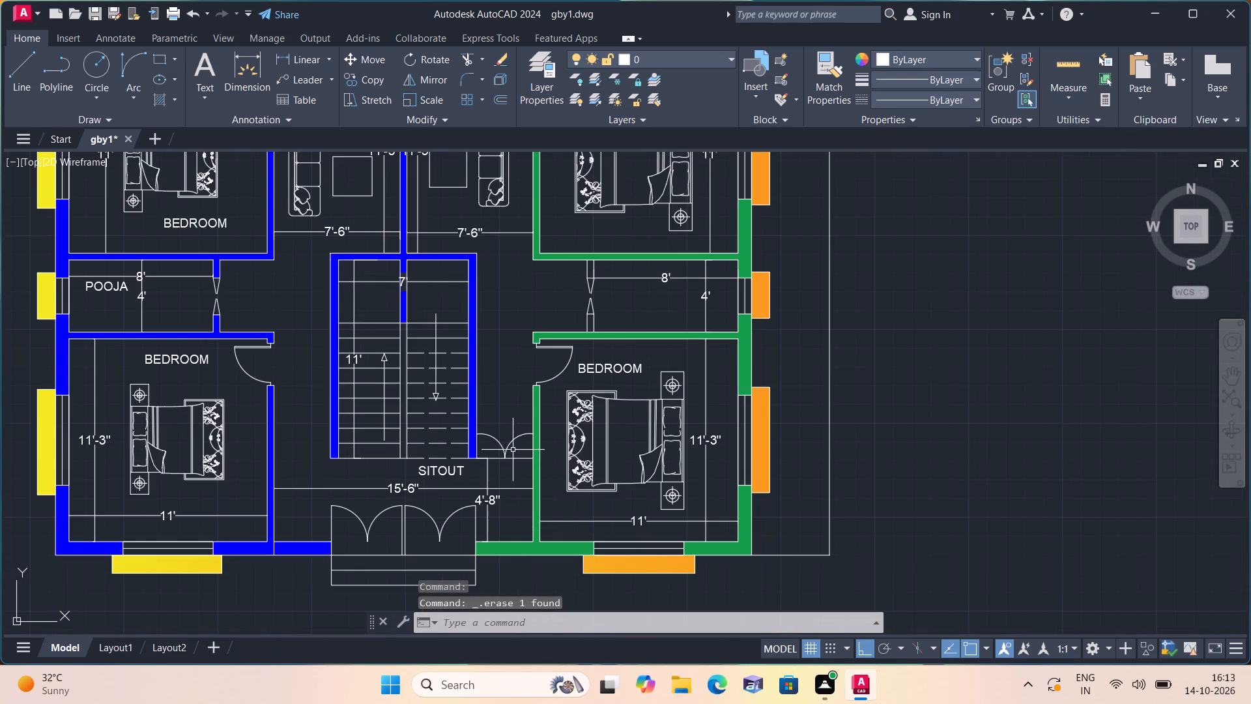
middle_drag(409, 458, 693, 467)
key(l)
key(space)
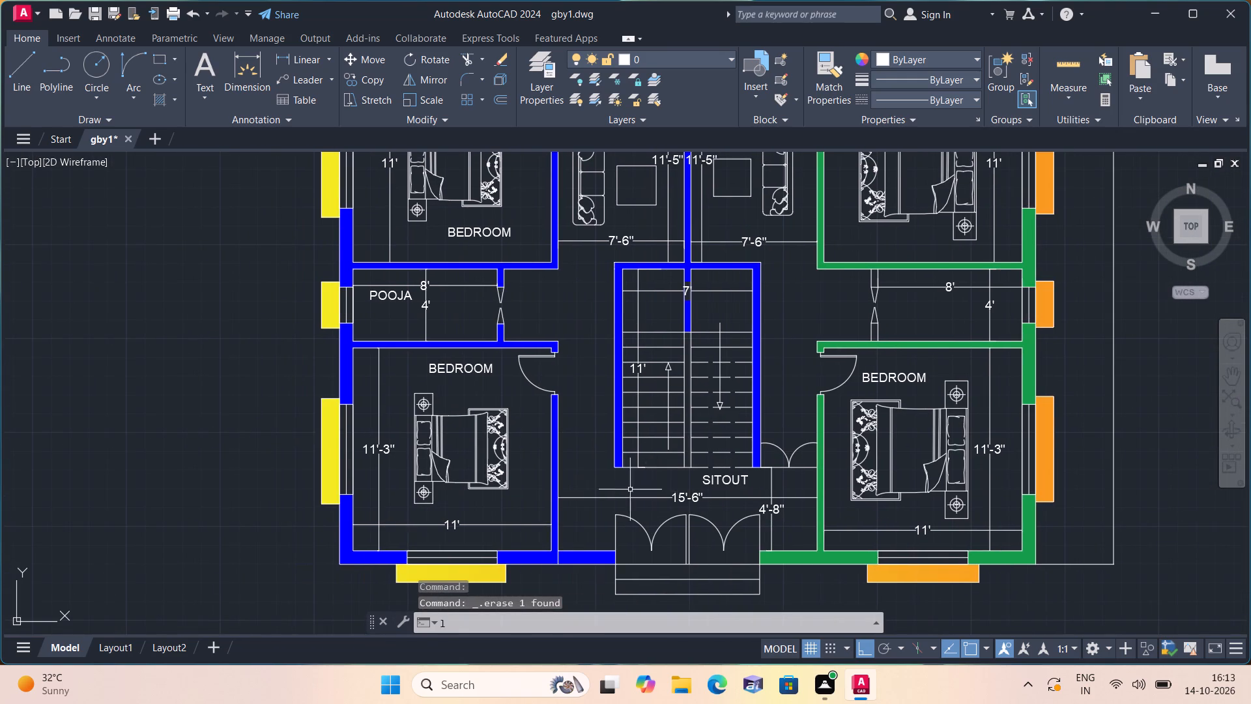
scroll(617, 484, up, 1)
click(611, 463)
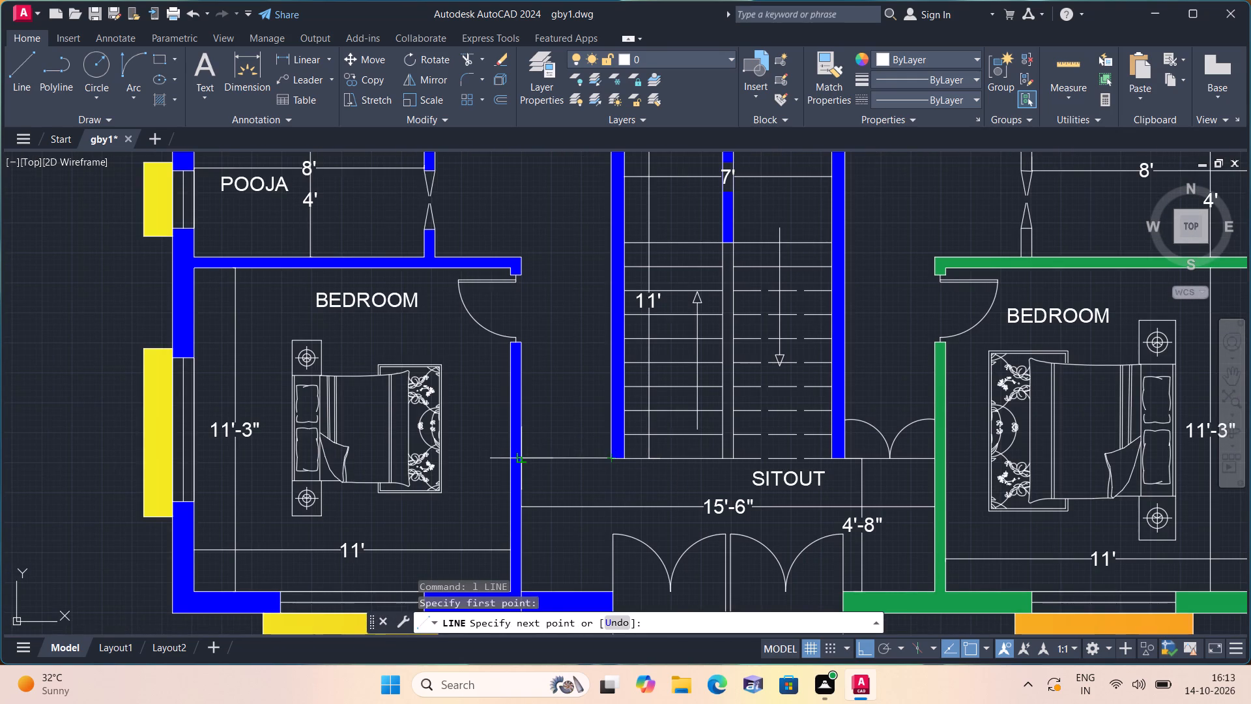
click(517, 460)
key(space)
Draw a short vertical guide line up from the midpoint of the closing line beside the blue unit's lower bedroom.
scroll(553, 461, up, 1)
key(space)
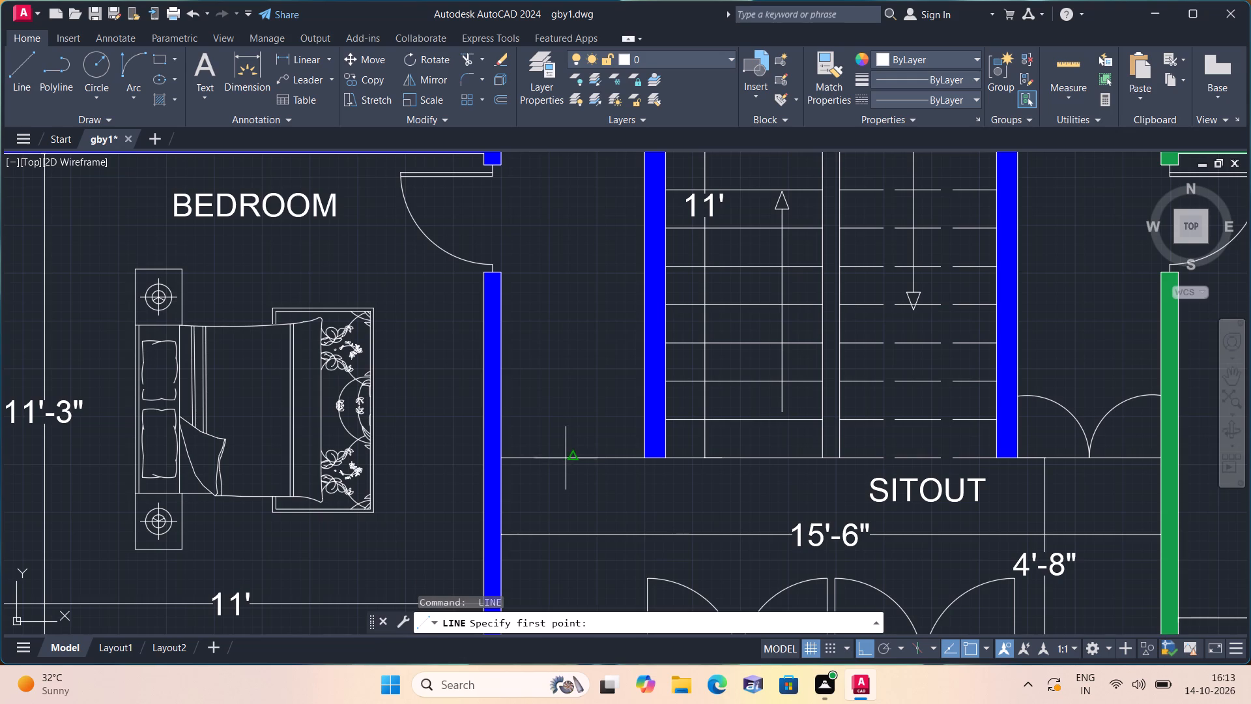
click(574, 457)
click(574, 434)
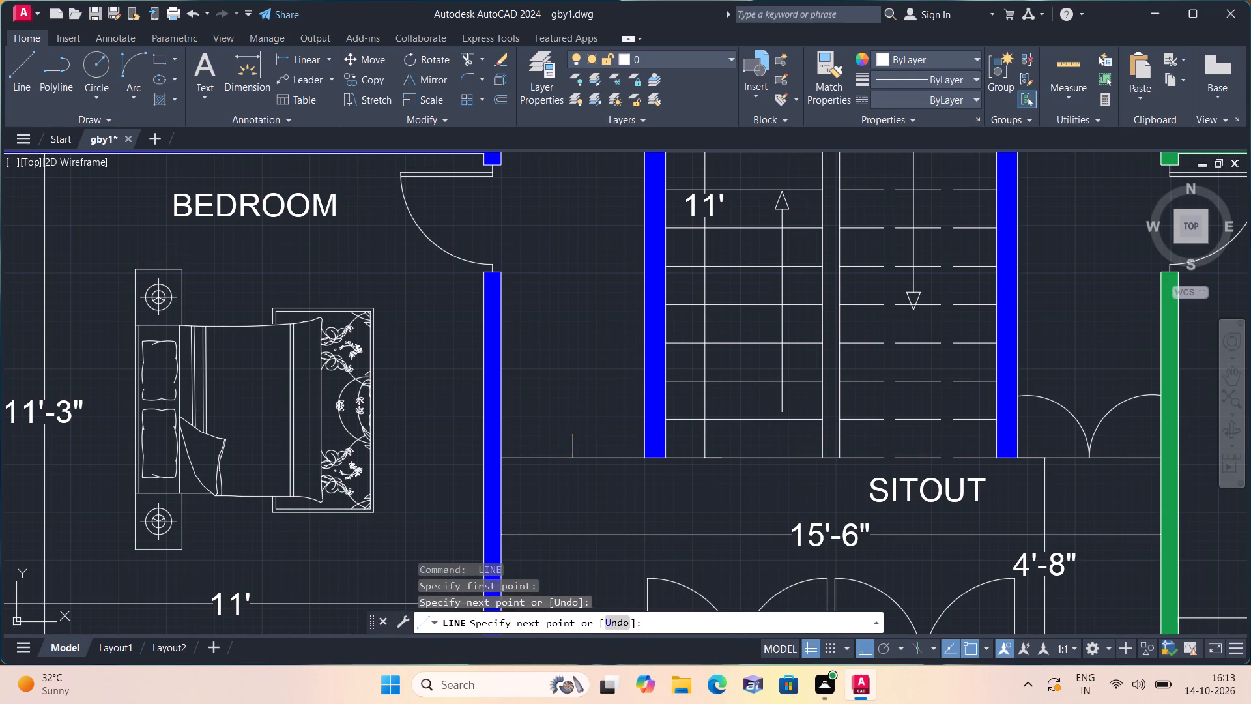
key(space)
Draw two mirrored Start, End, Direction door-swing arcs from the guide line's base to the blue bedroom wall and the staircase wall.
click(140, 98)
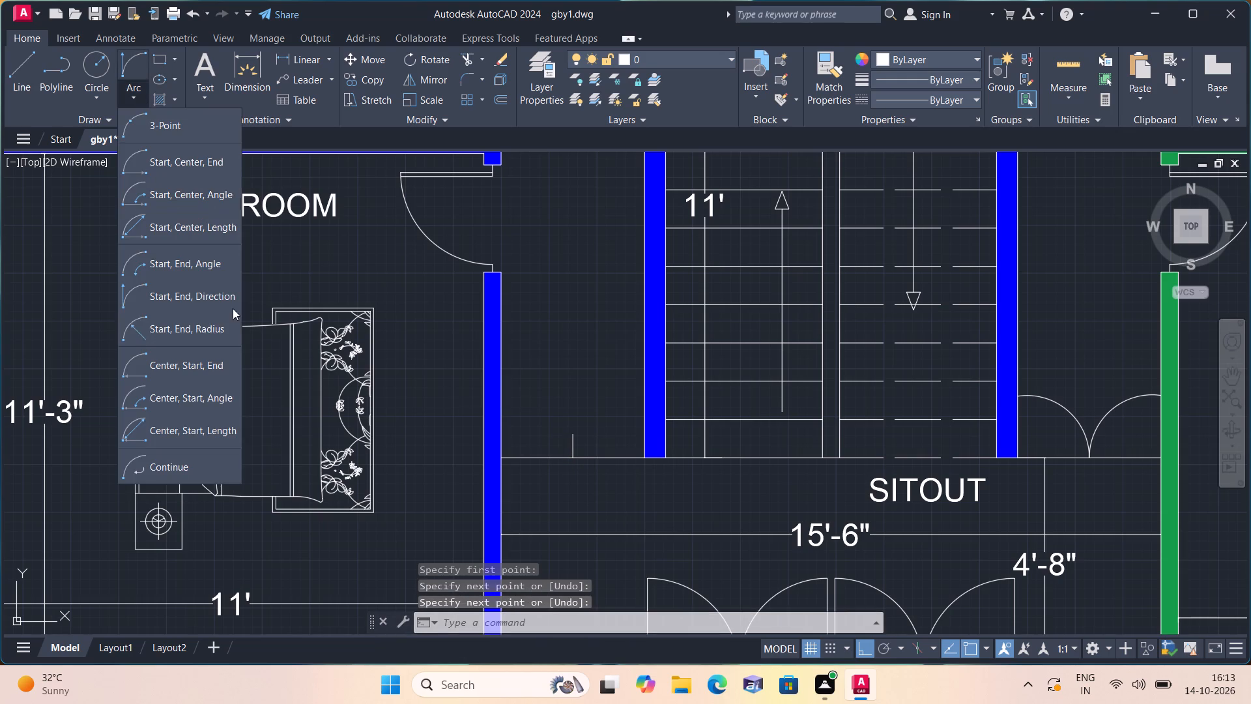
click(199, 293)
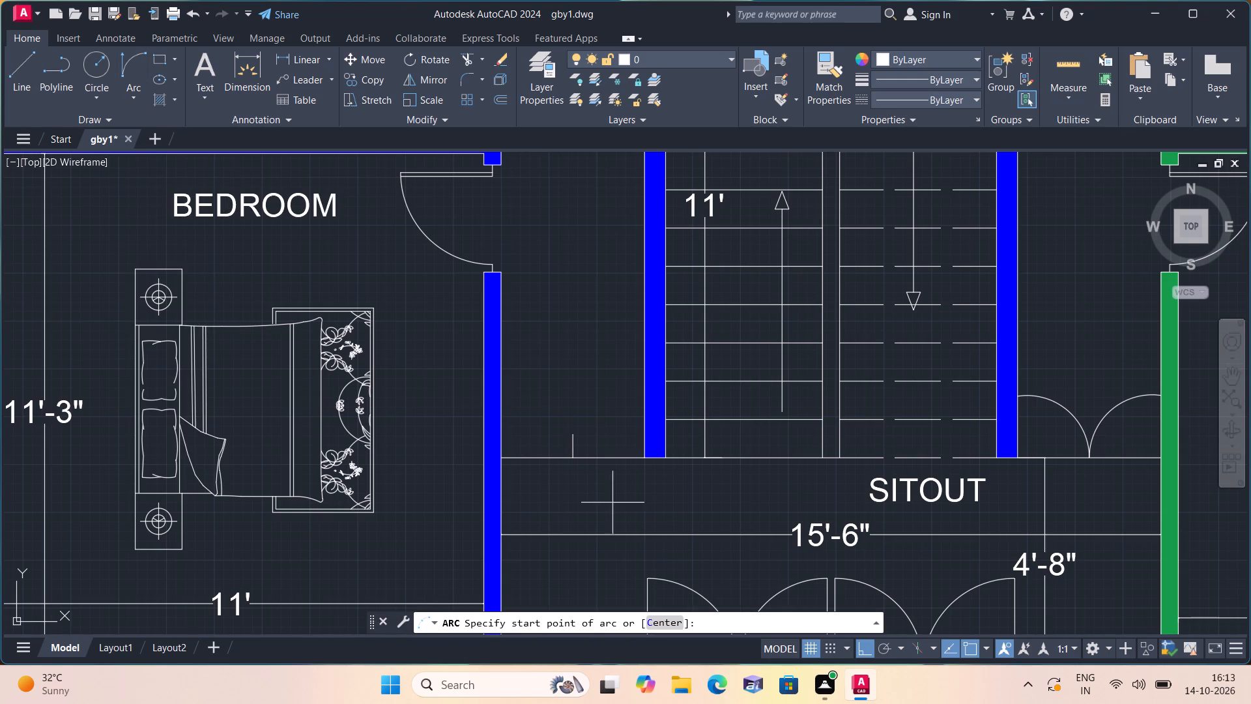
scroll(598, 463, up, 2)
click(541, 452)
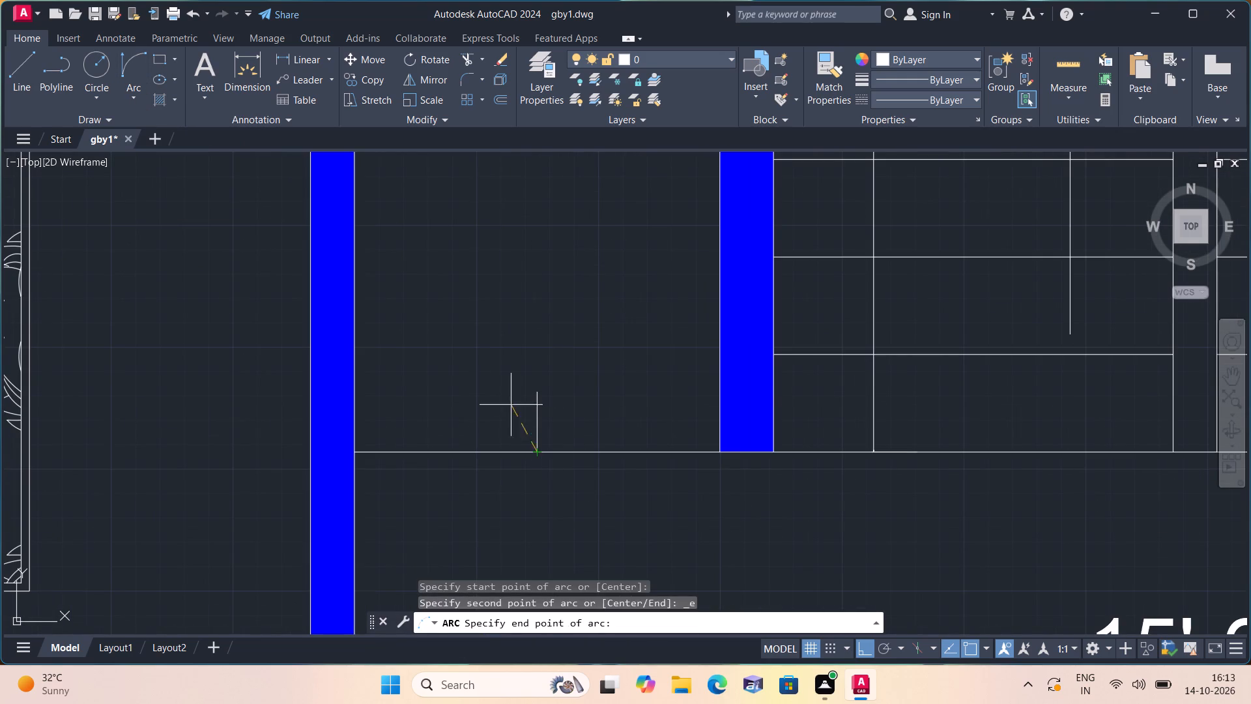
click(354, 312)
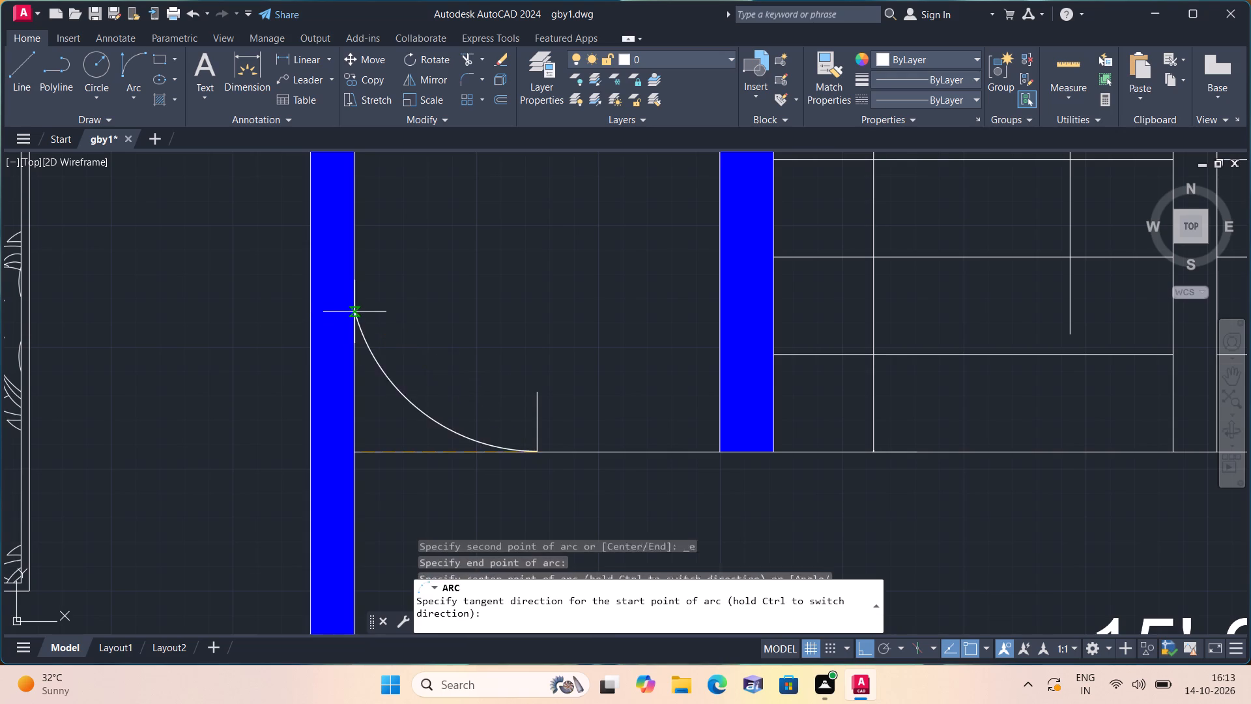
click(445, 284)
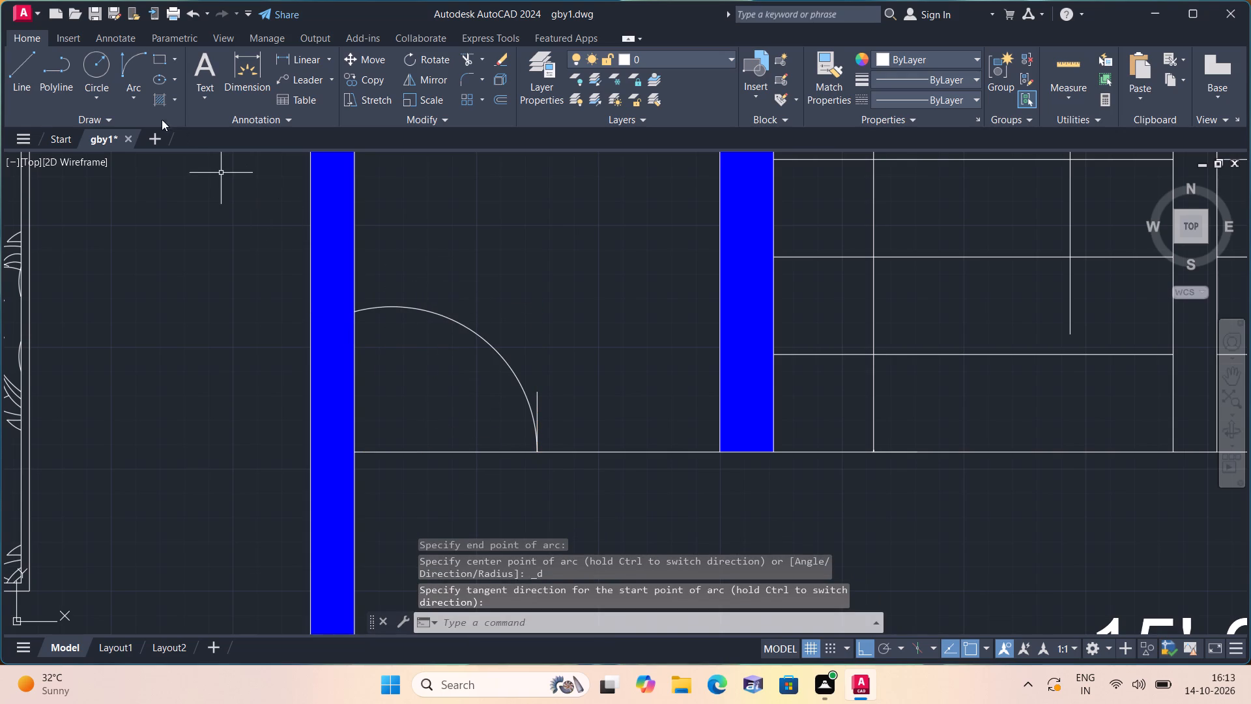
click(134, 100)
click(201, 295)
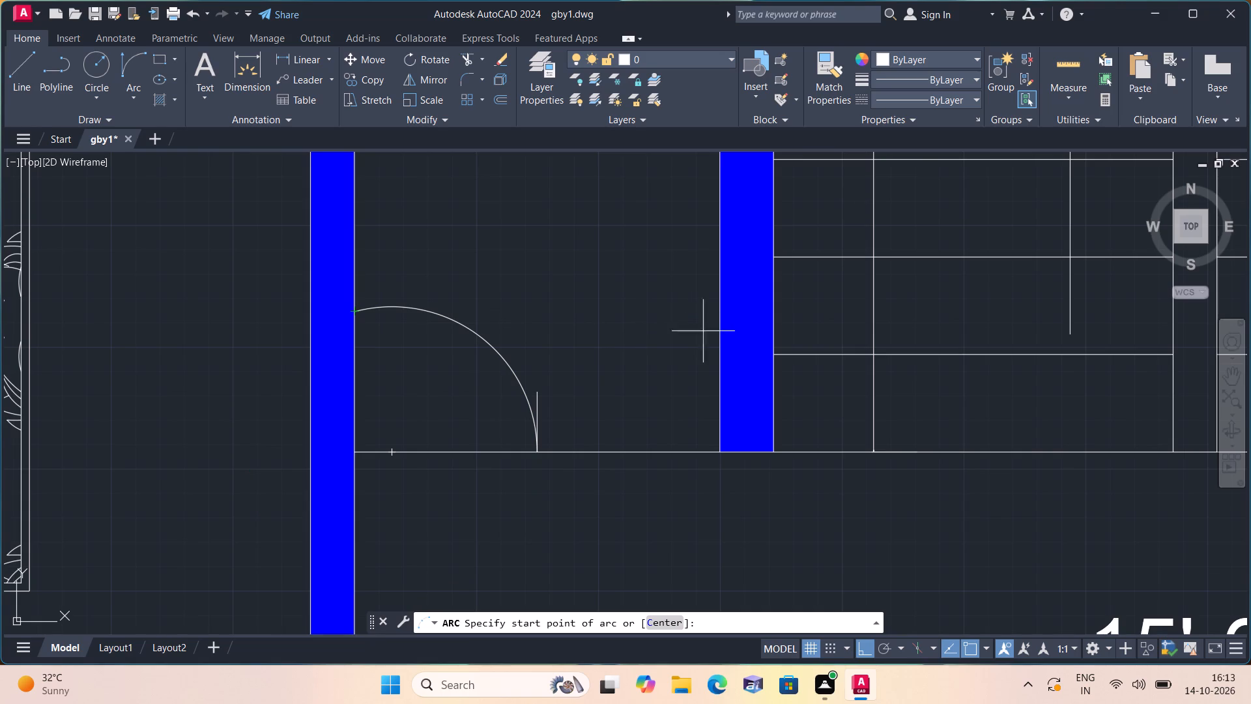
click(534, 454)
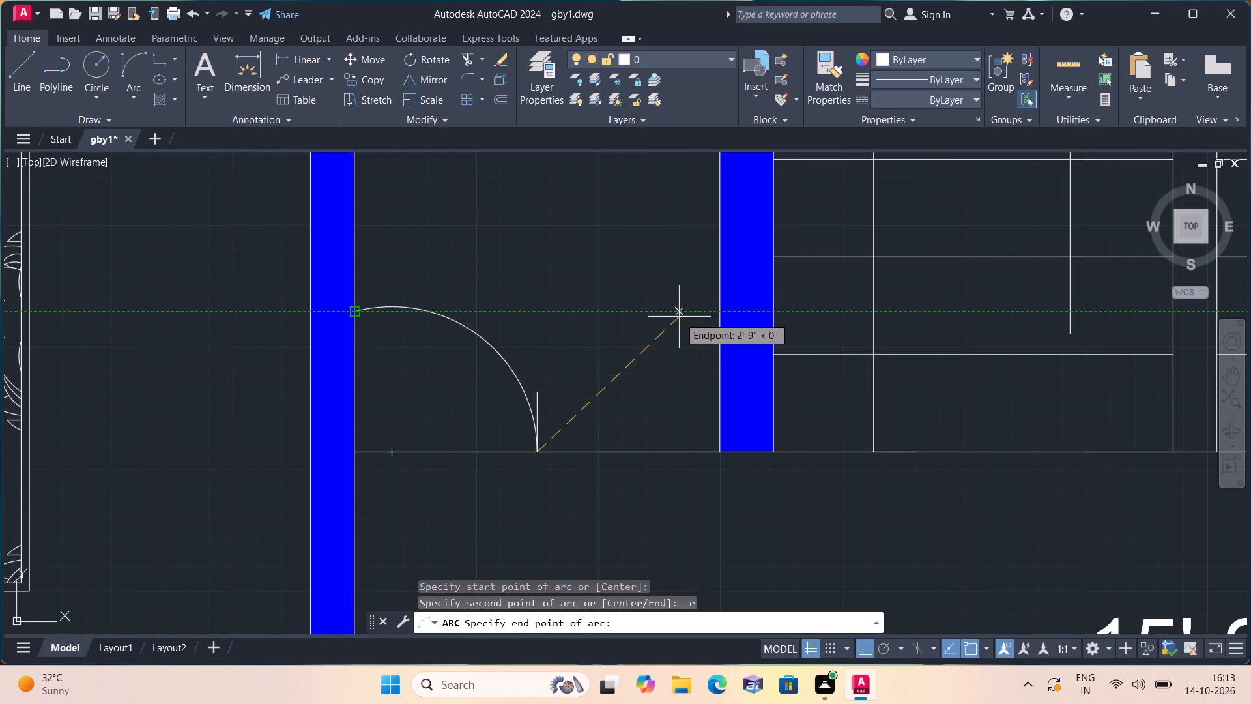
click(715, 313)
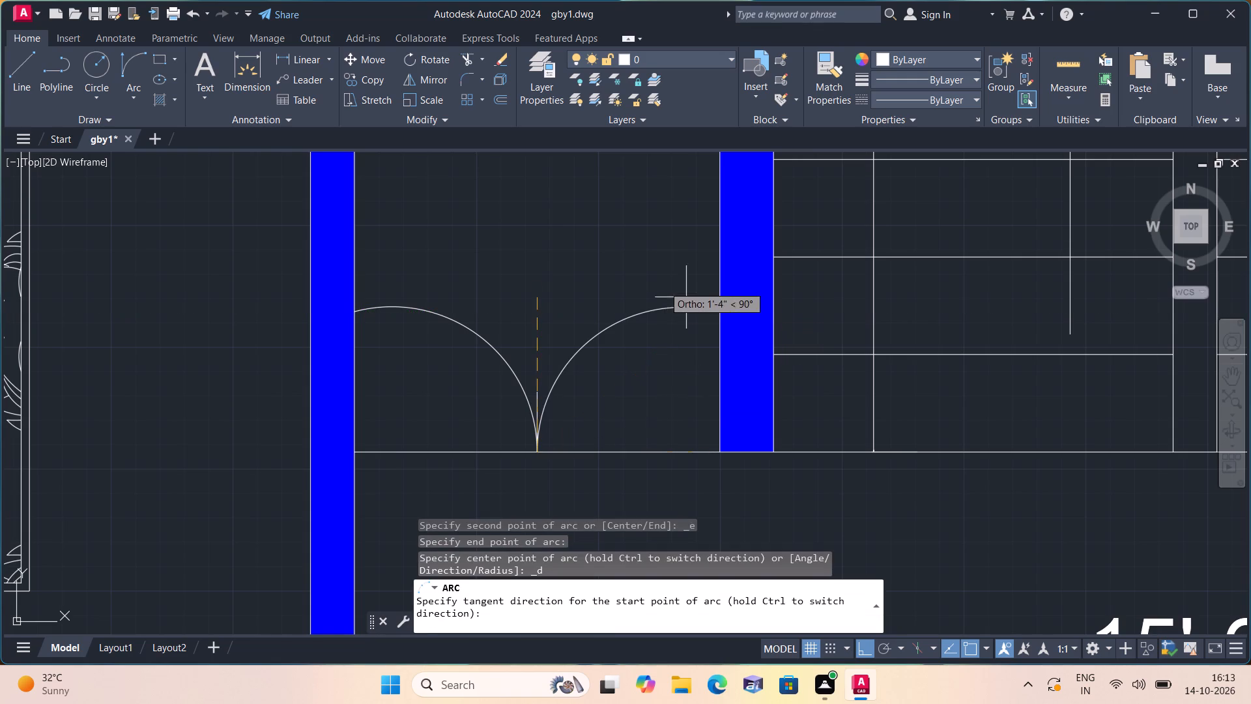
click(624, 267)
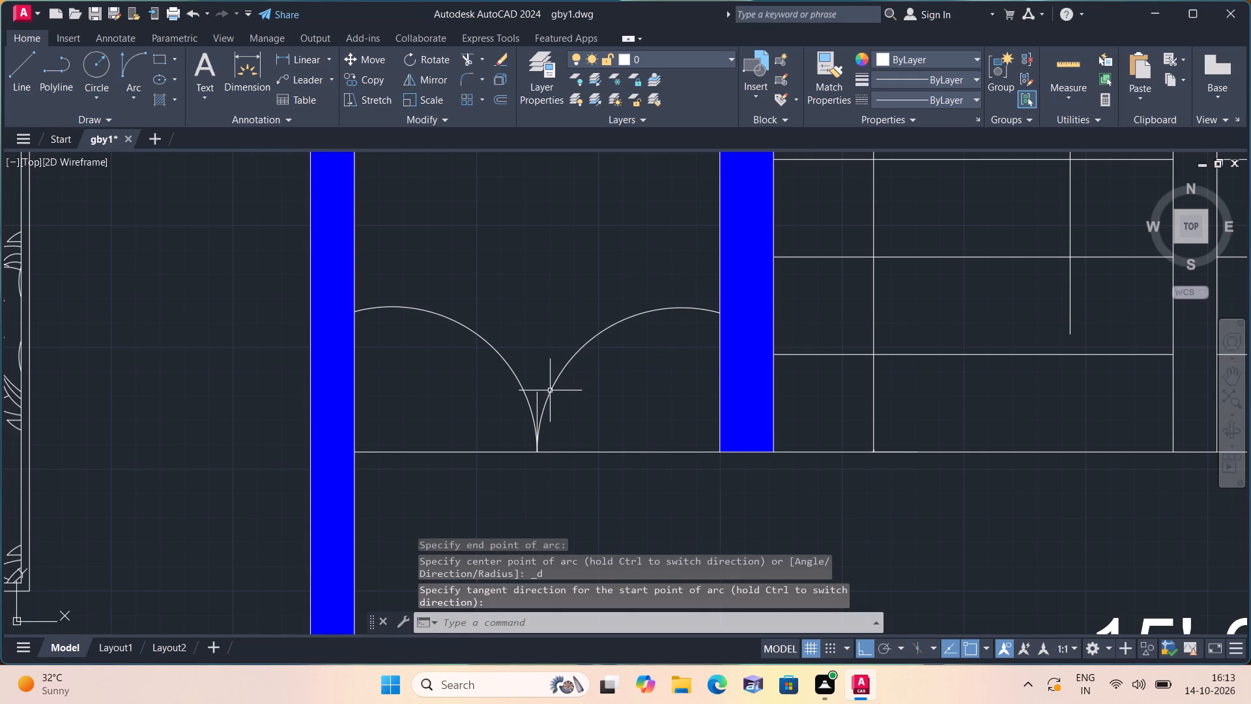
Erase the short vertical guide line between the two door-swing arcs beside the blue bedroom.
click(536, 396)
key(Delete)
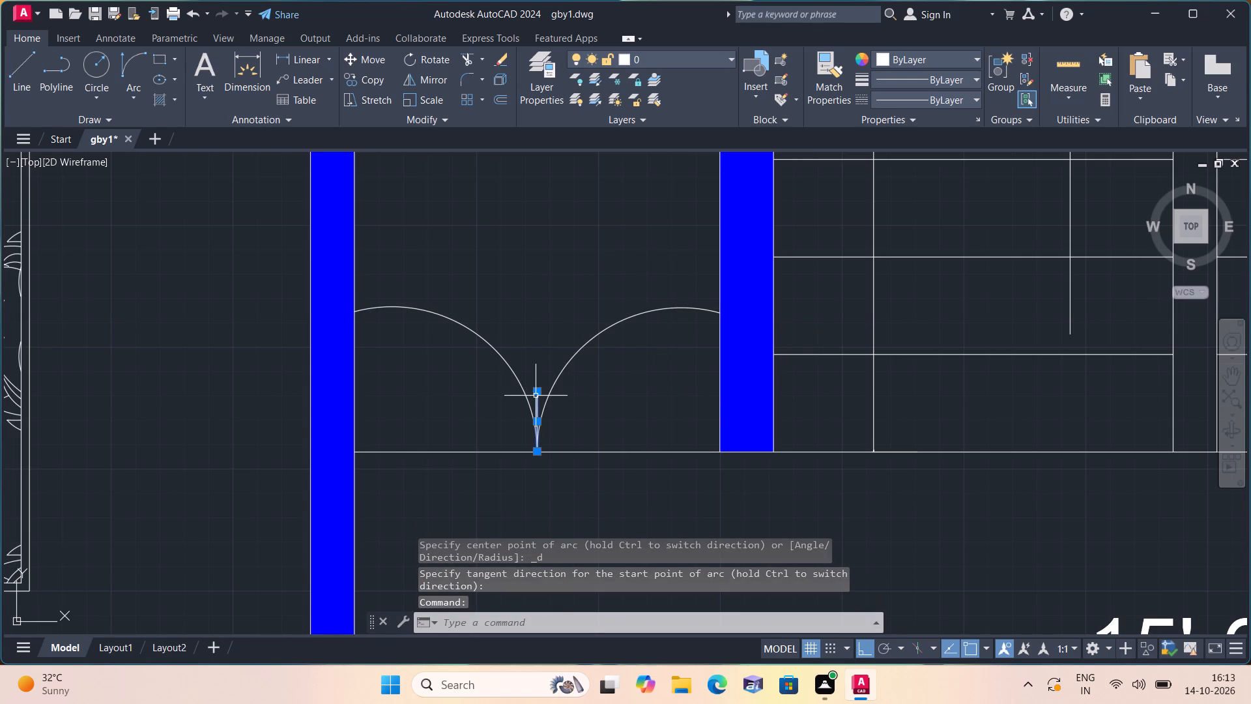
Examine the two-unit floor plan, checking the double doors beside the staircase, the sitout entrance and the overall layout.
scroll(665, 500, down, 2)
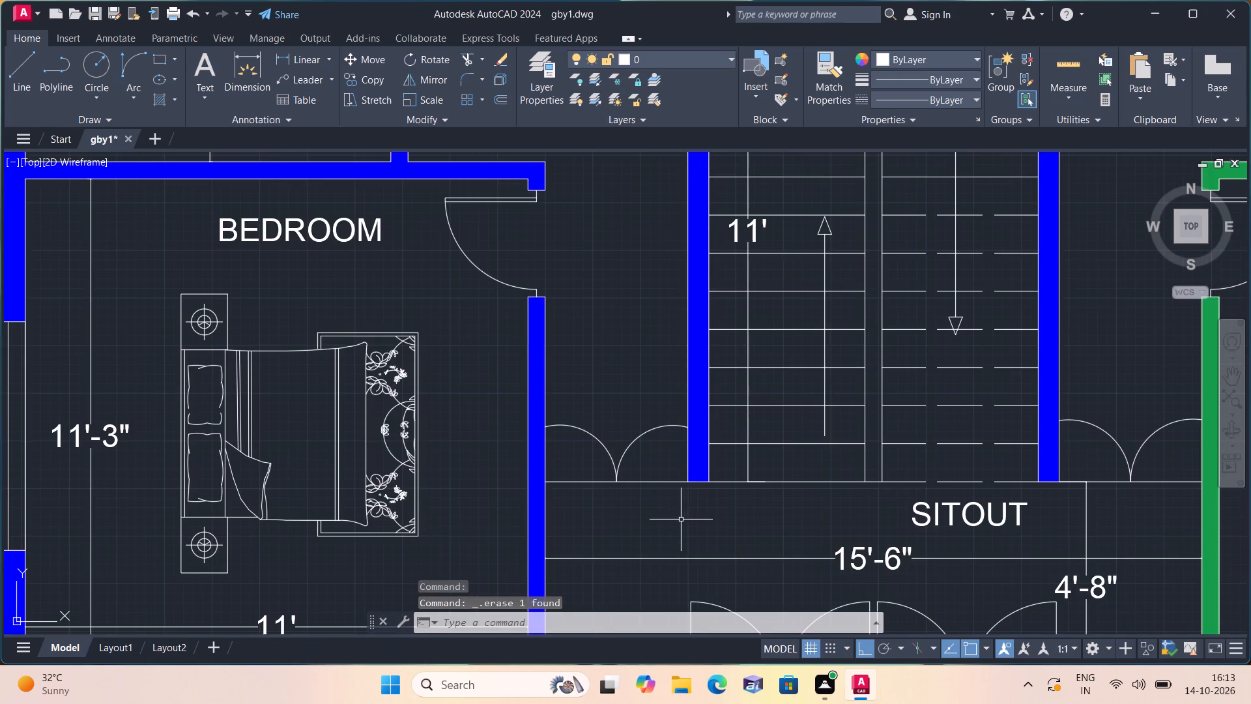
scroll(682, 514, down, 1)
middle_drag(682, 514, 631, 426)
scroll(639, 444, down, 2)
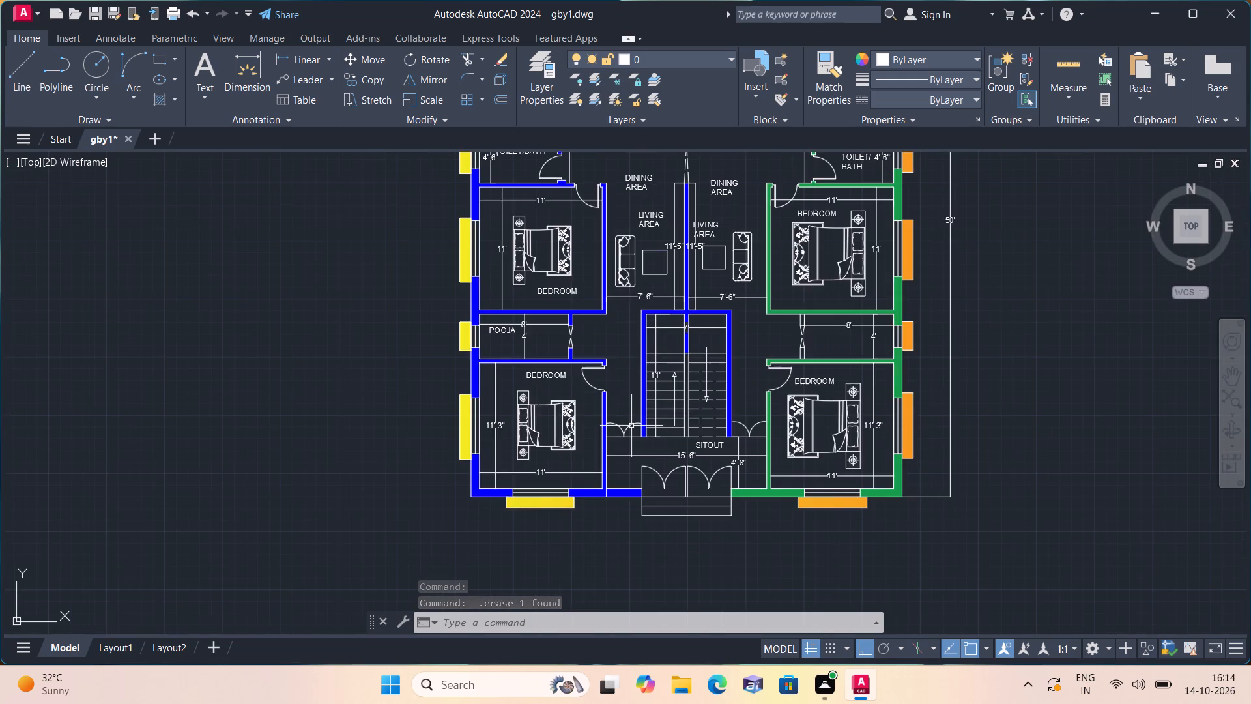
scroll(631, 426, up, 1)
scroll(631, 426, down, 1)
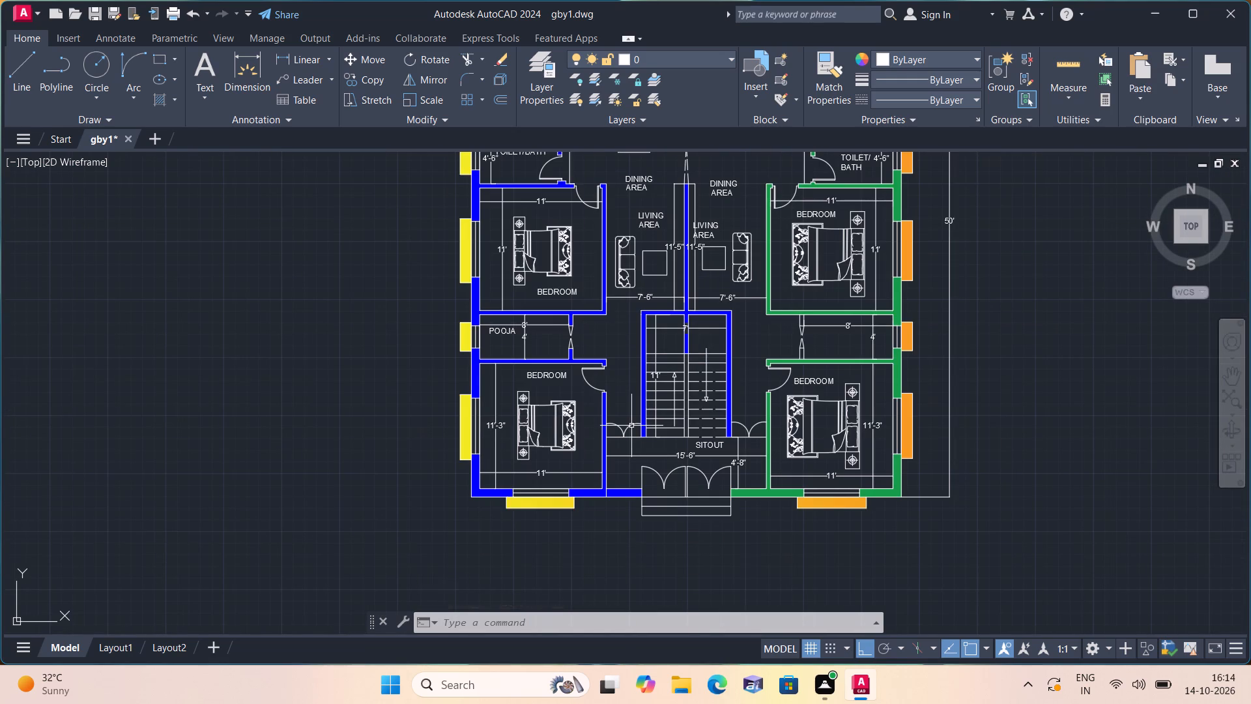
scroll(631, 426, down, 1)
scroll(631, 426, up, 1)
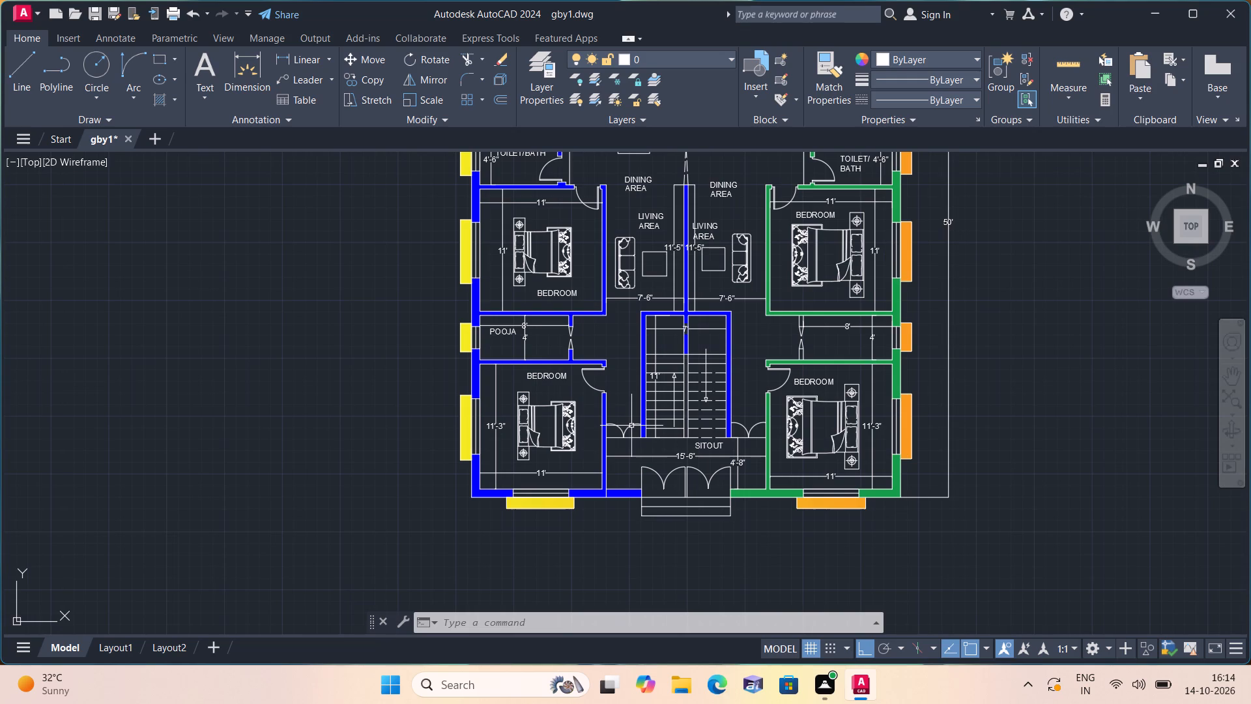
scroll(631, 426, down, 1)
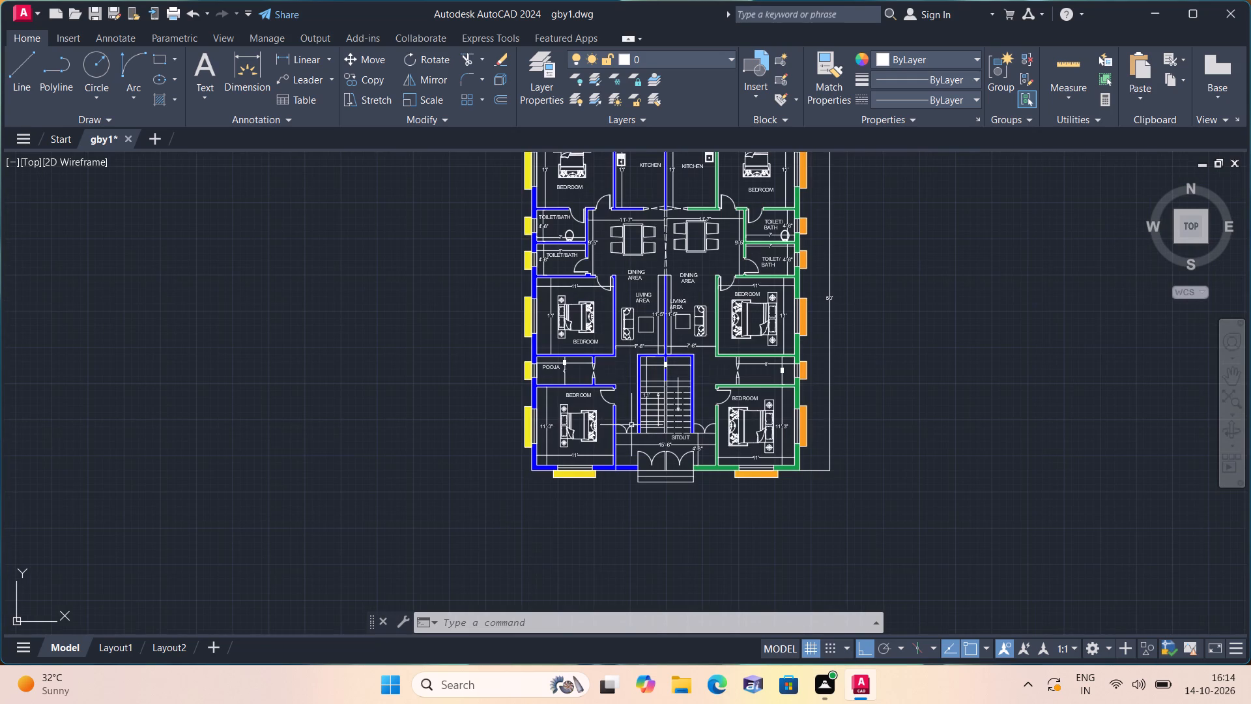
middle_drag(680, 441, 499, 486)
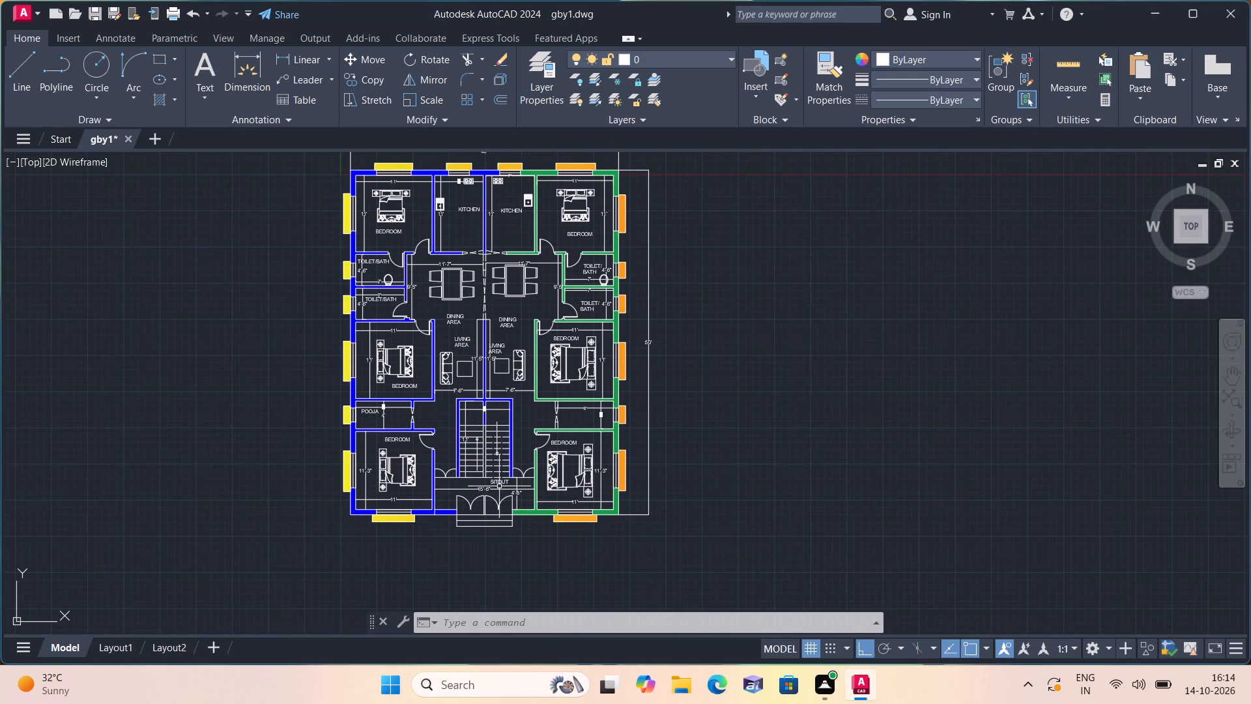
scroll(557, 506, up, 1)
middle_drag(546, 501, 425, 442)
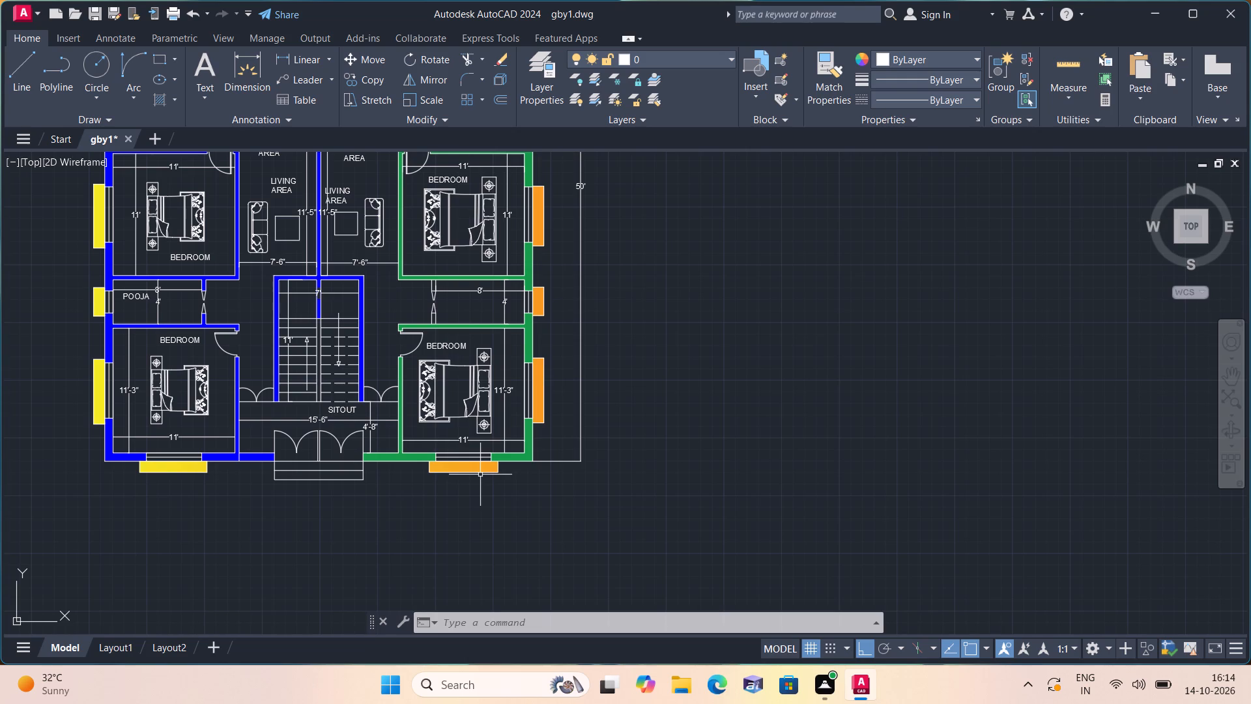
scroll(491, 477, down, 1)
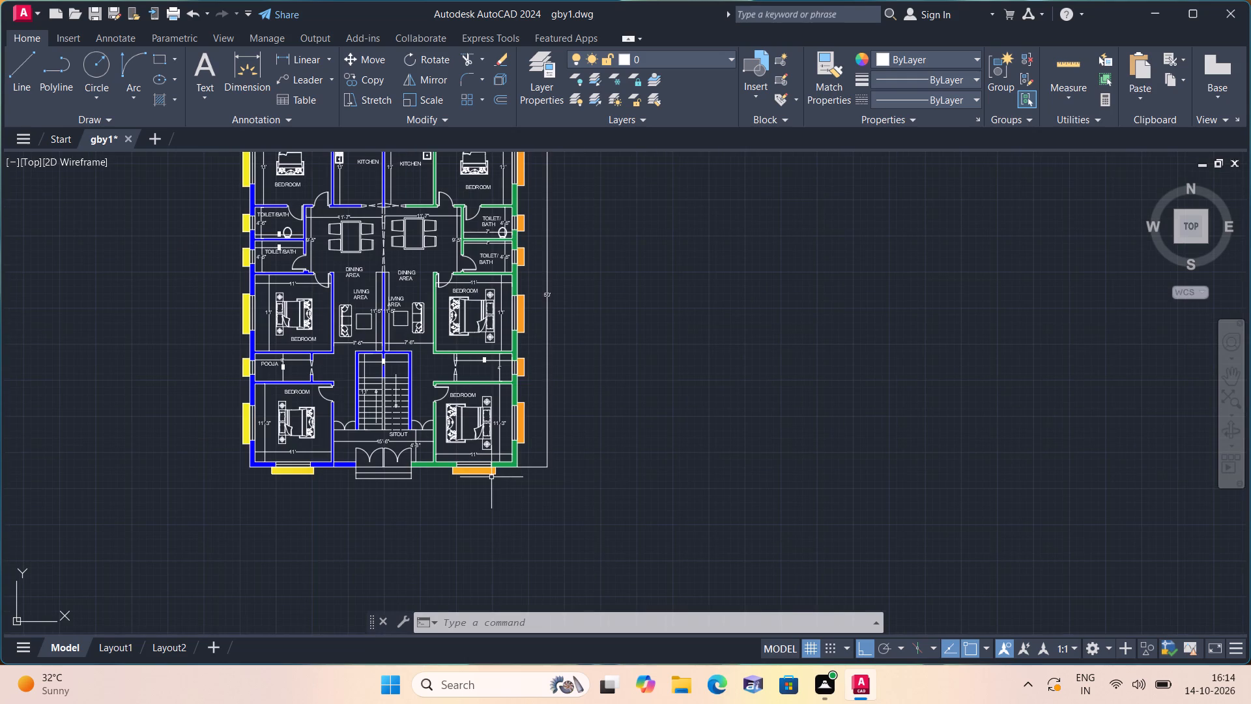
Examine the two-unit floor plan around the green unit's lower bedroom, the staircase, the sitout and the living areas.
scroll(491, 477, down, 1)
scroll(491, 477, up, 1)
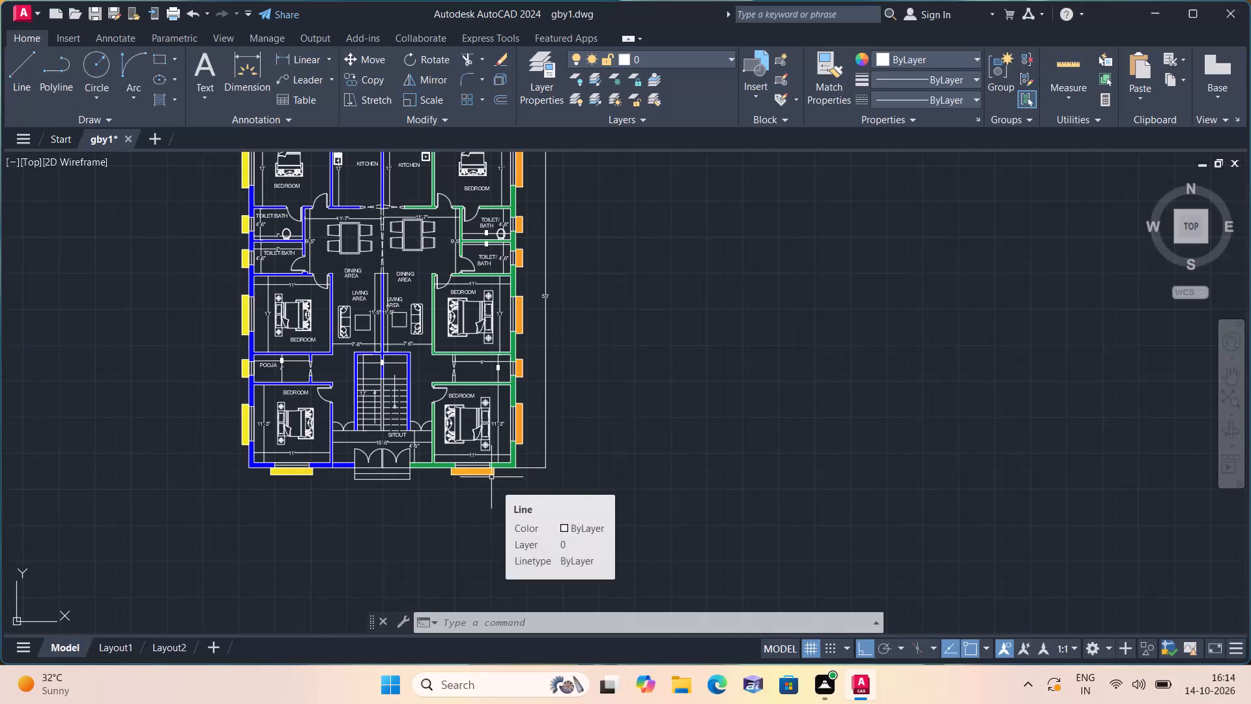
scroll(491, 477, up, 2)
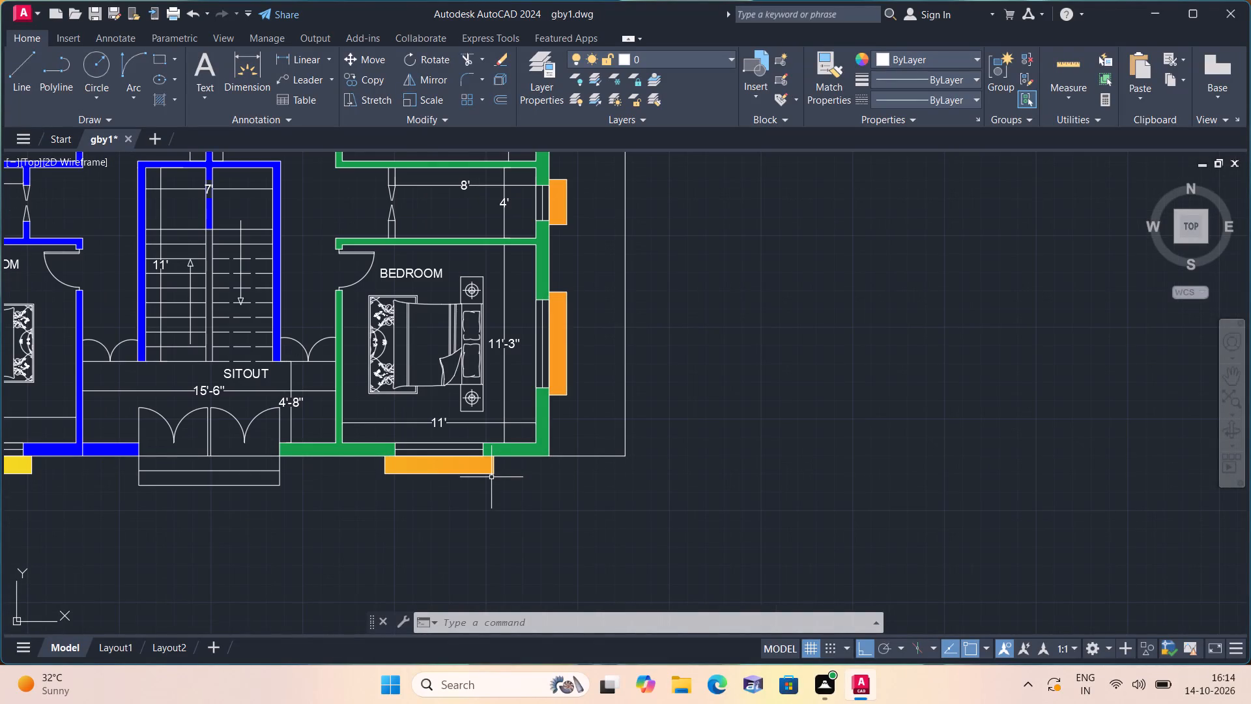
scroll(491, 477, down, 1)
scroll(491, 477, up, 2)
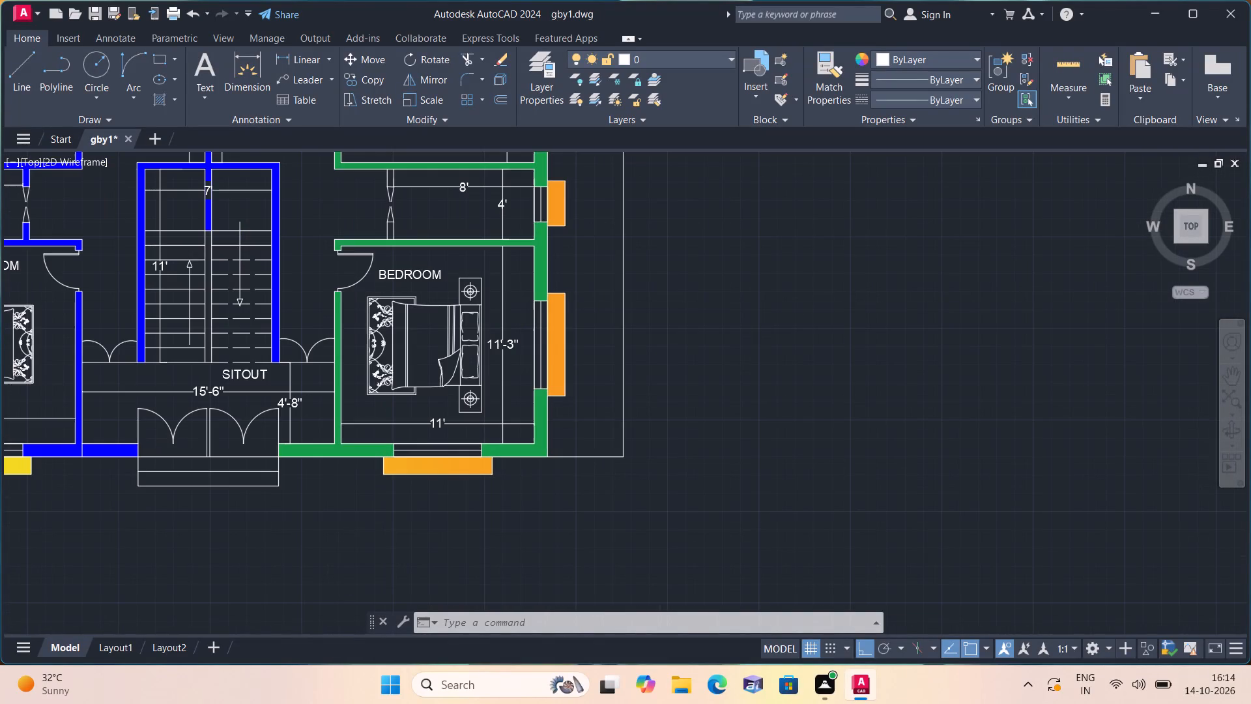
scroll(491, 477, up, 1)
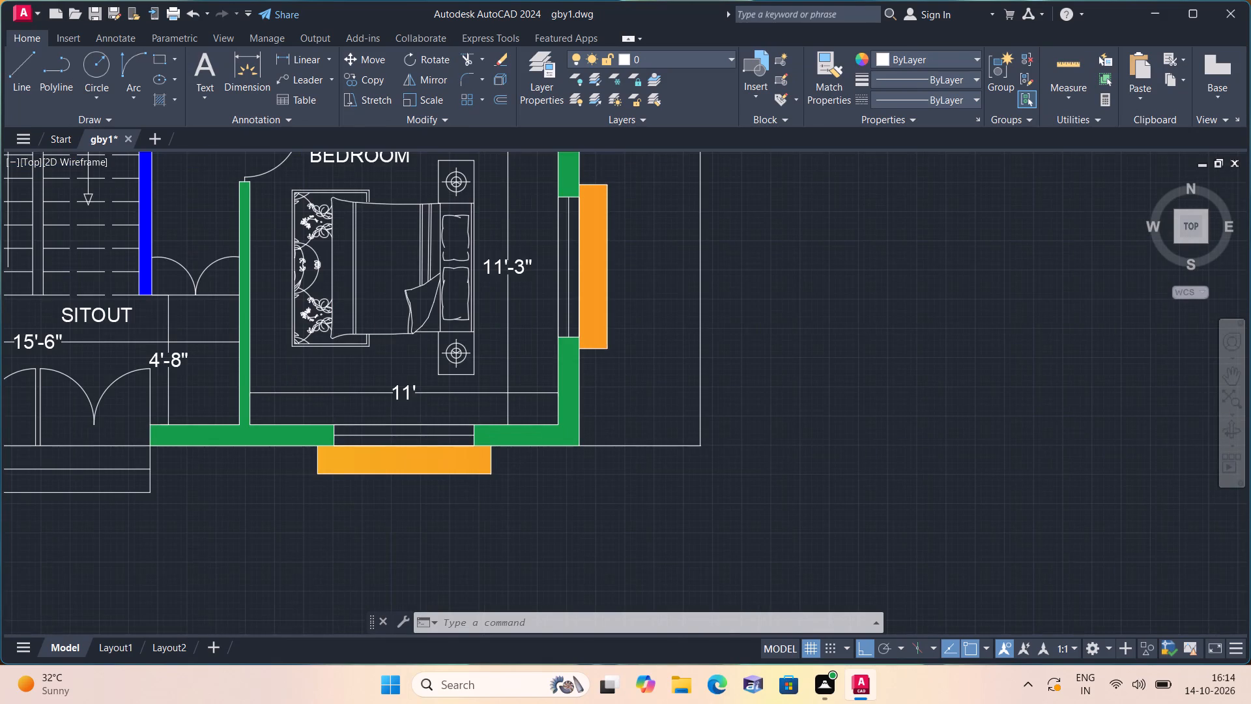
scroll(491, 477, down, 1)
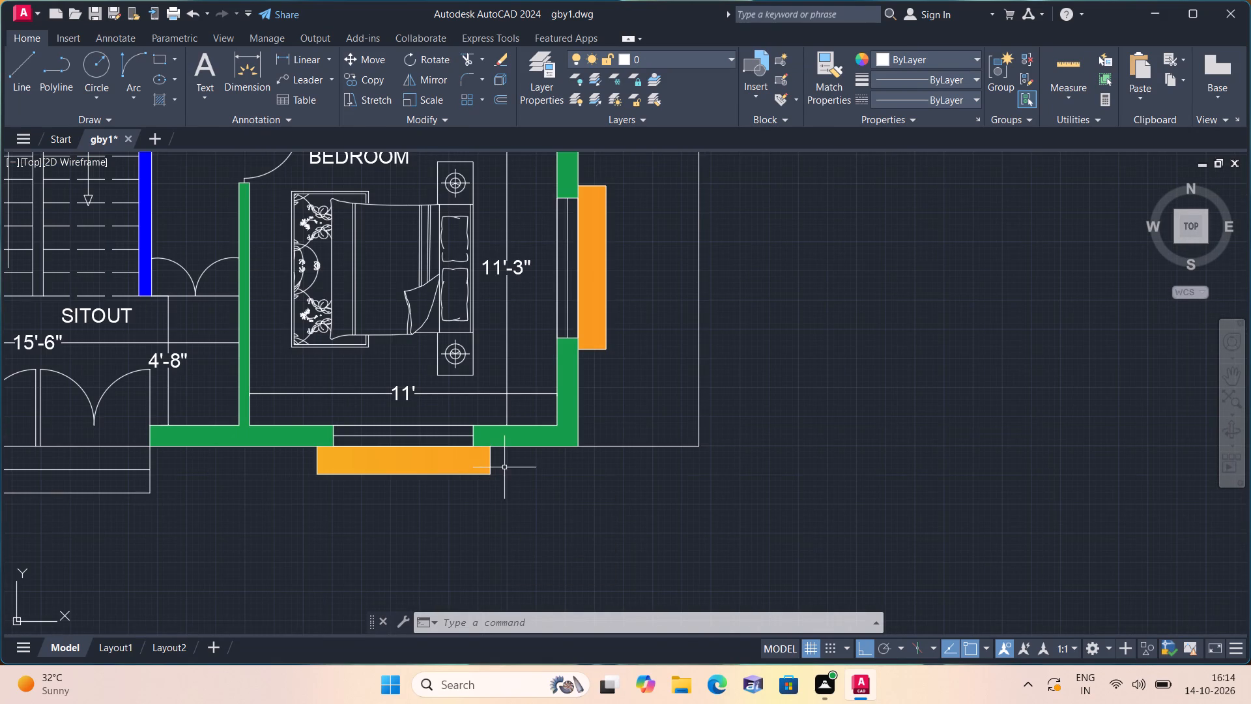
middle_drag(489, 396, 587, 580)
scroll(601, 564, down, 1)
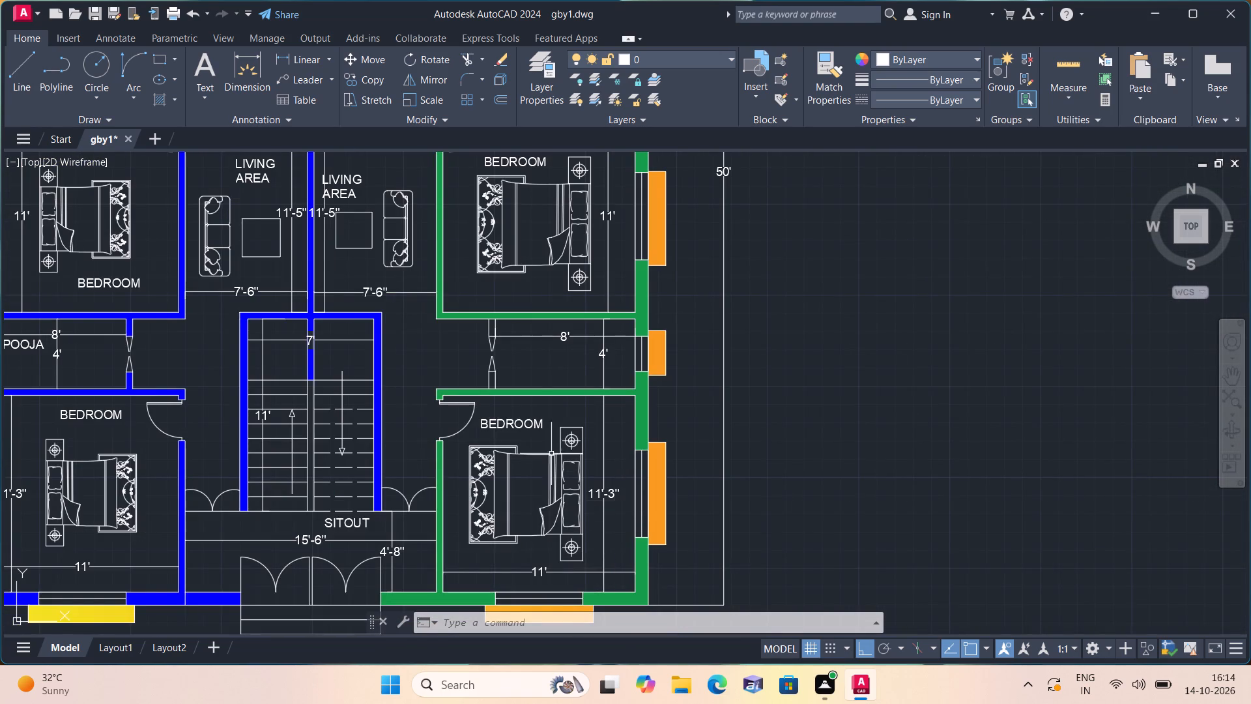
middle_drag(374, 412, 525, 516)
scroll(374, 412, down, 1)
middle_drag(502, 439, 537, 531)
middle_drag(568, 562, 619, 364)
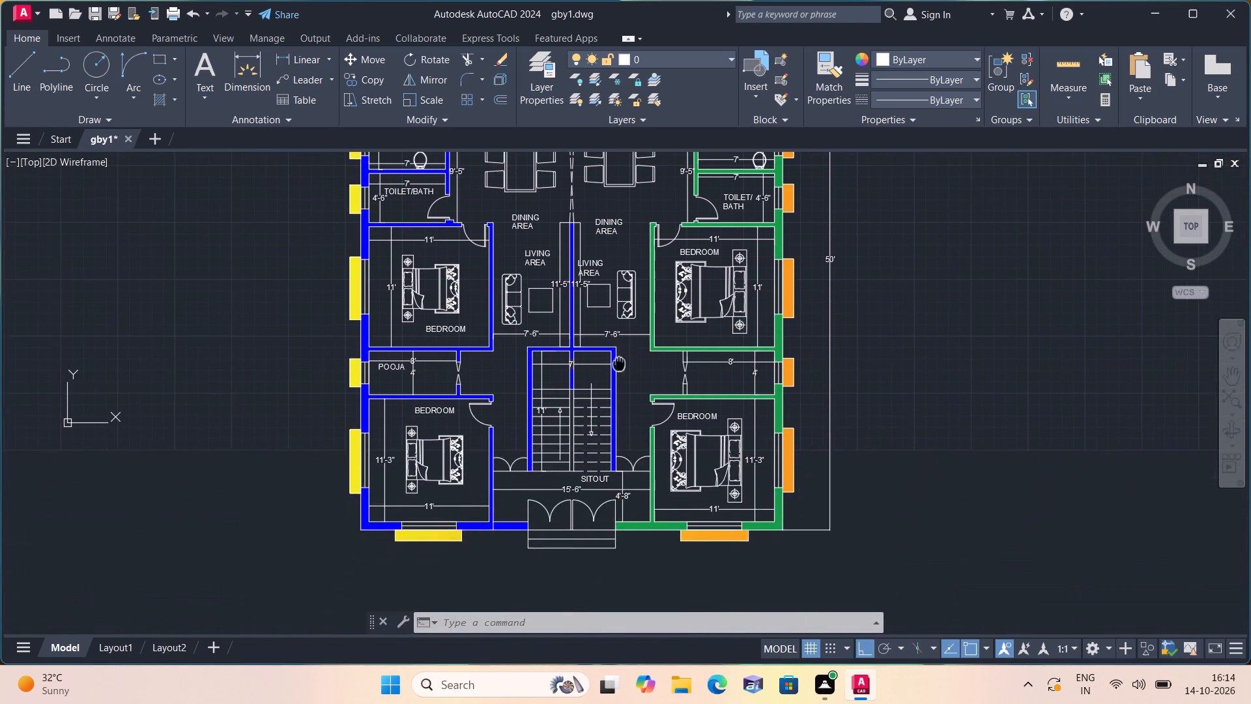
Trim the closing lines beneath the double-door swings at both passages beside the staircase.
scroll(625, 350, up, 1)
text(trim)
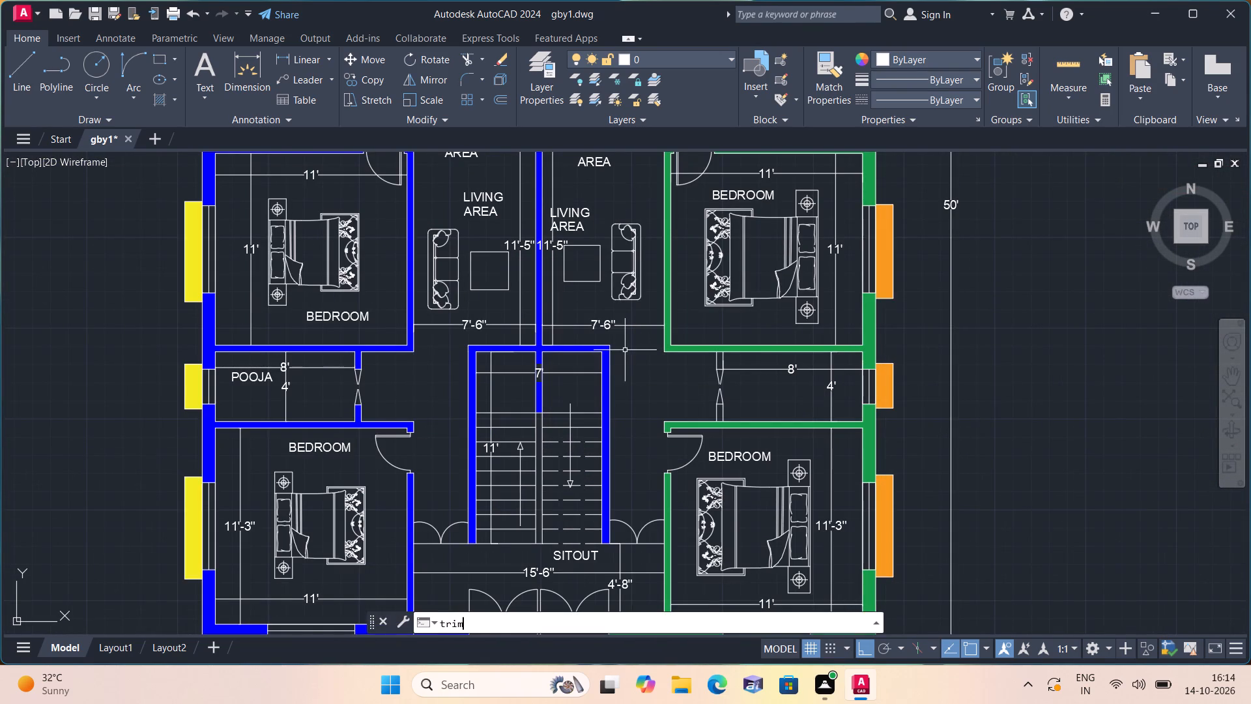
key(space)
middle_drag(439, 434, 450, 337)
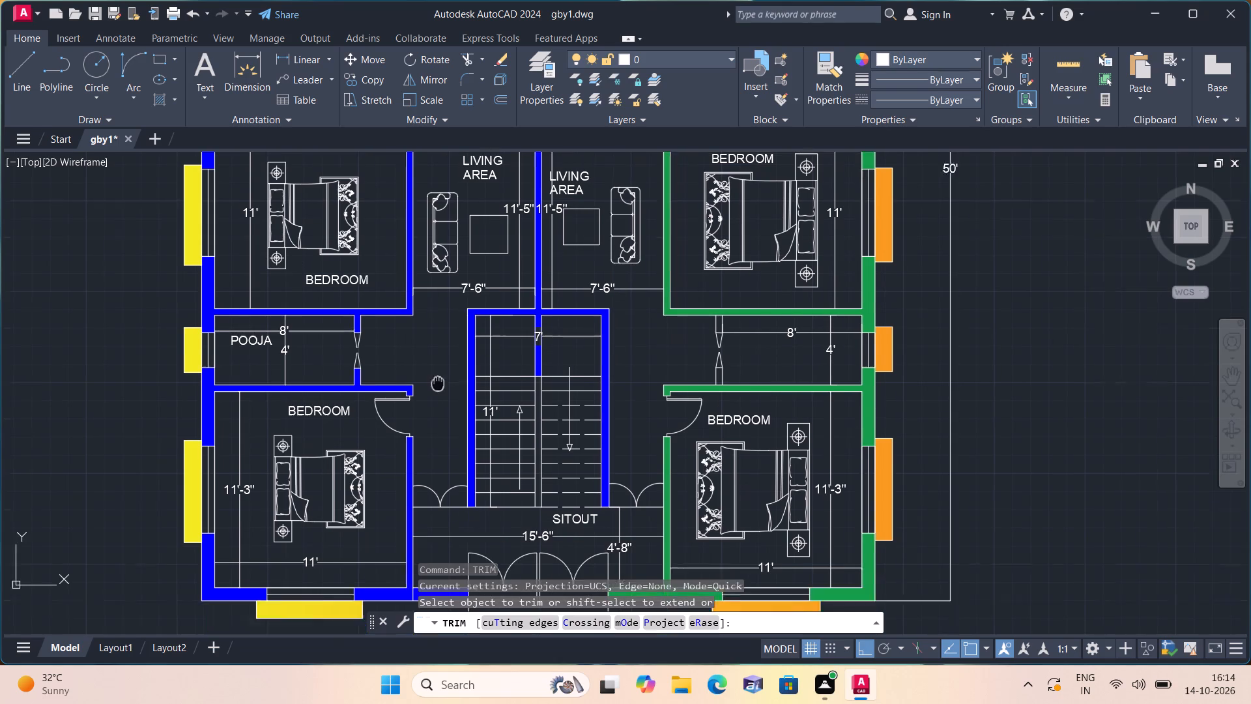
middle_drag(450, 337, 453, 334)
scroll(468, 472, up, 1)
click(474, 427)
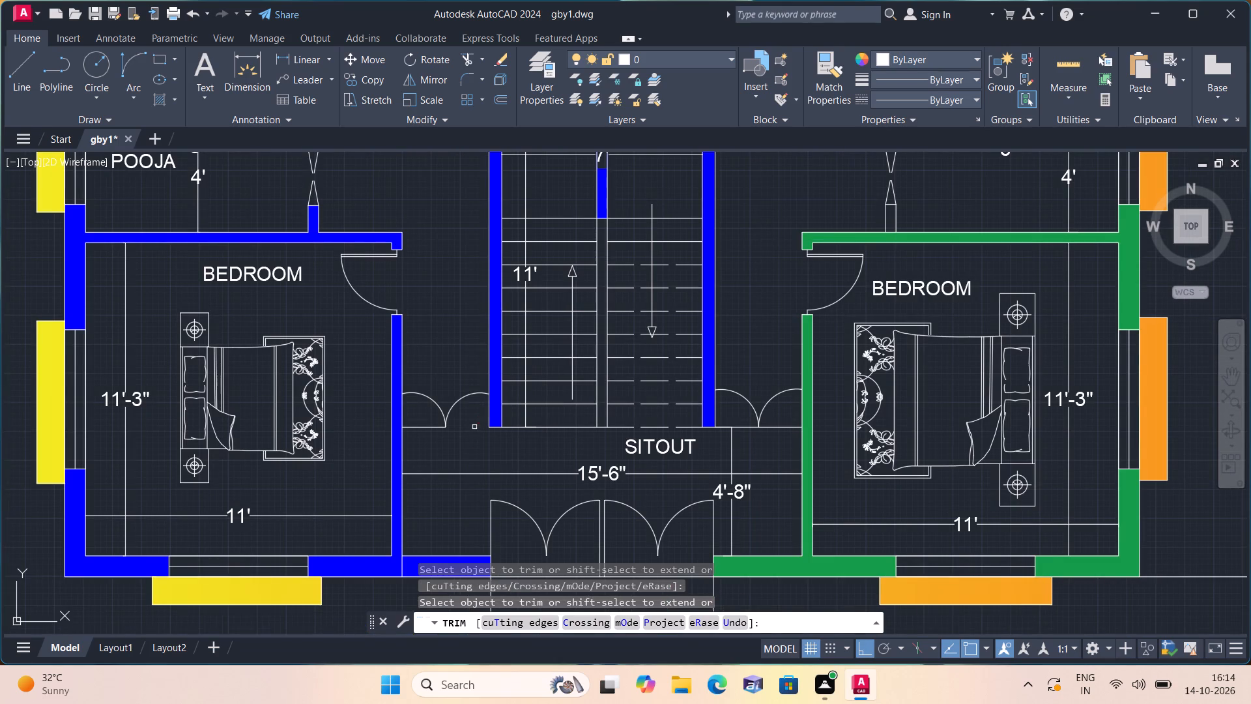
click(428, 428)
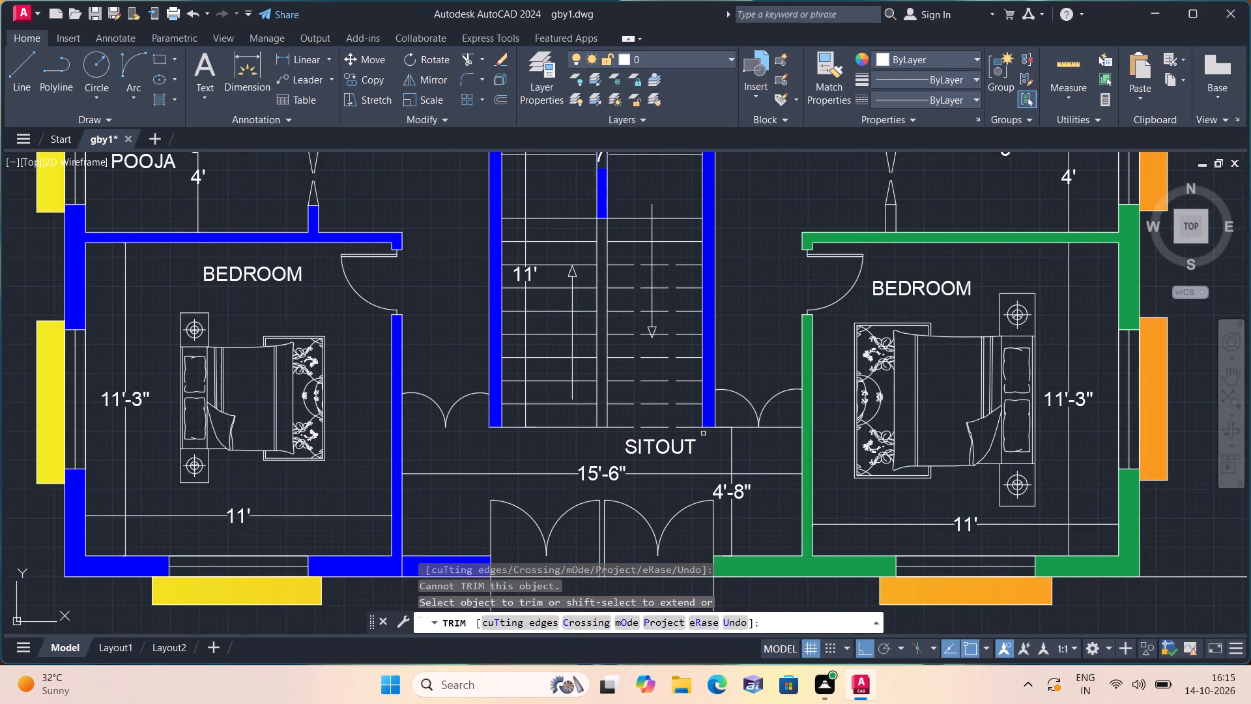
click(745, 427)
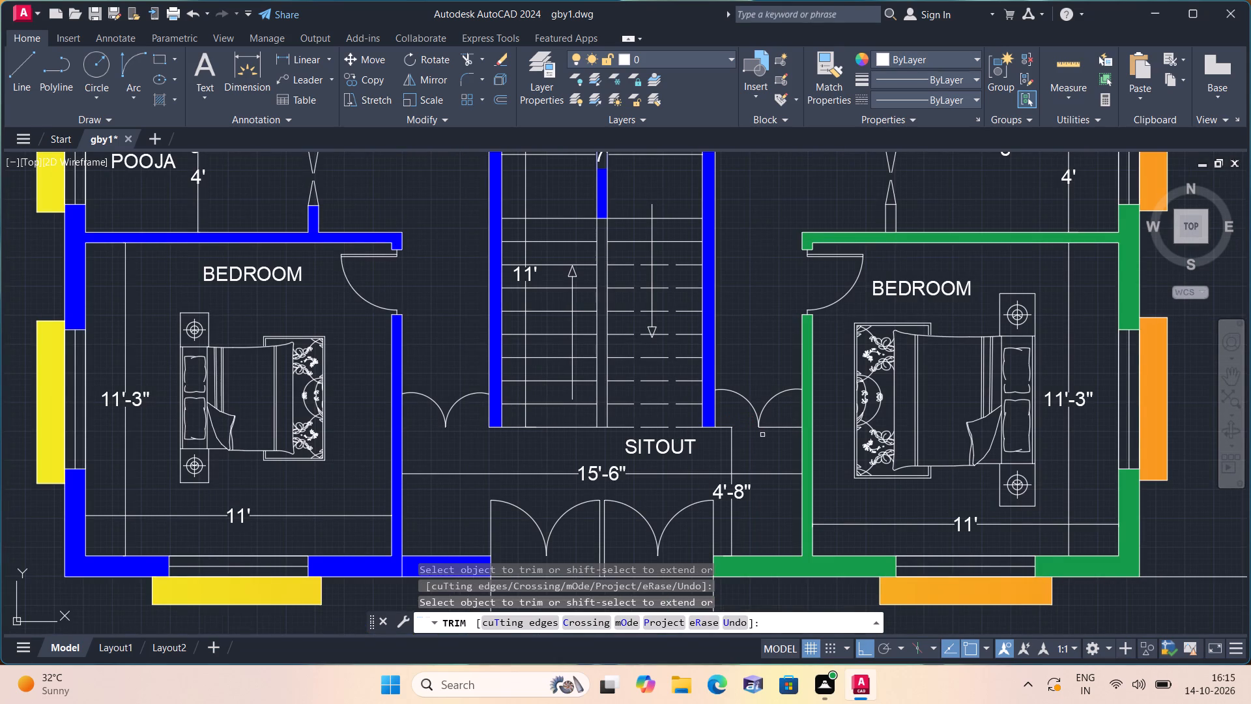
click(771, 425)
key(Escape)
Copy the POOJA label from the blue unit straight across into the green unit's matching 8' by 4' room.
scroll(734, 430, down, 1)
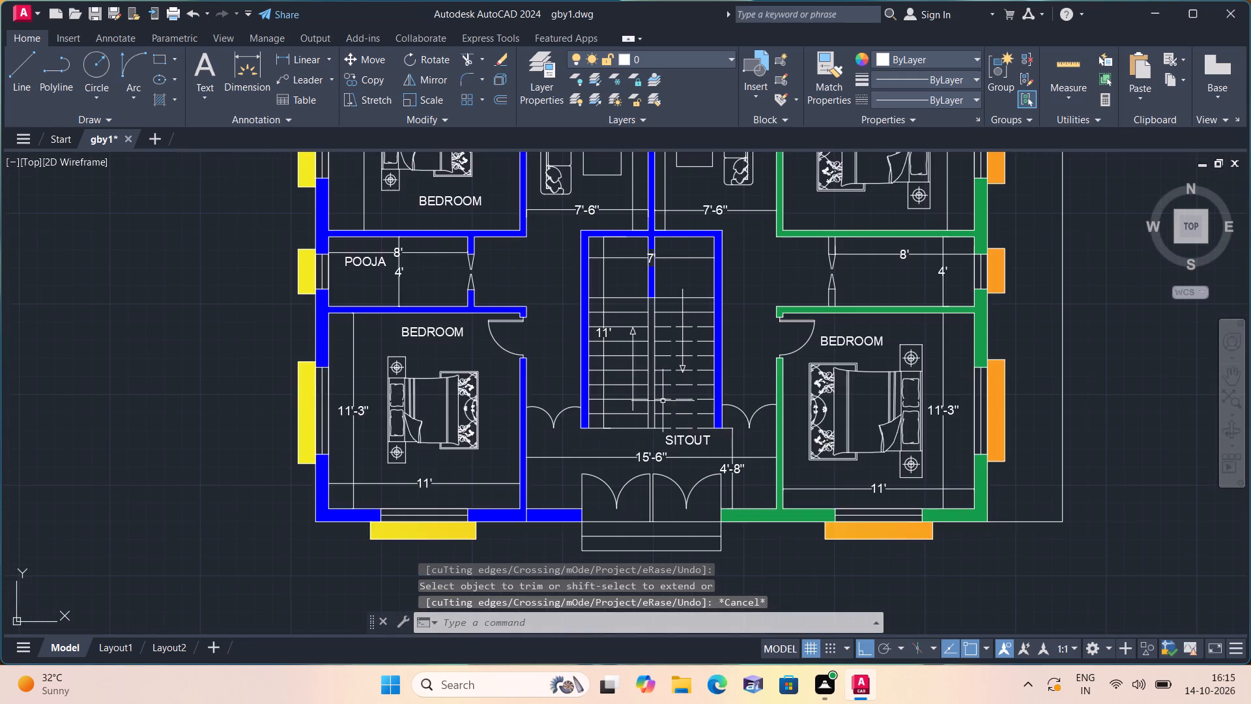
scroll(658, 402, down, 1)
middle_drag(658, 402, 655, 473)
scroll(489, 415, up, 1)
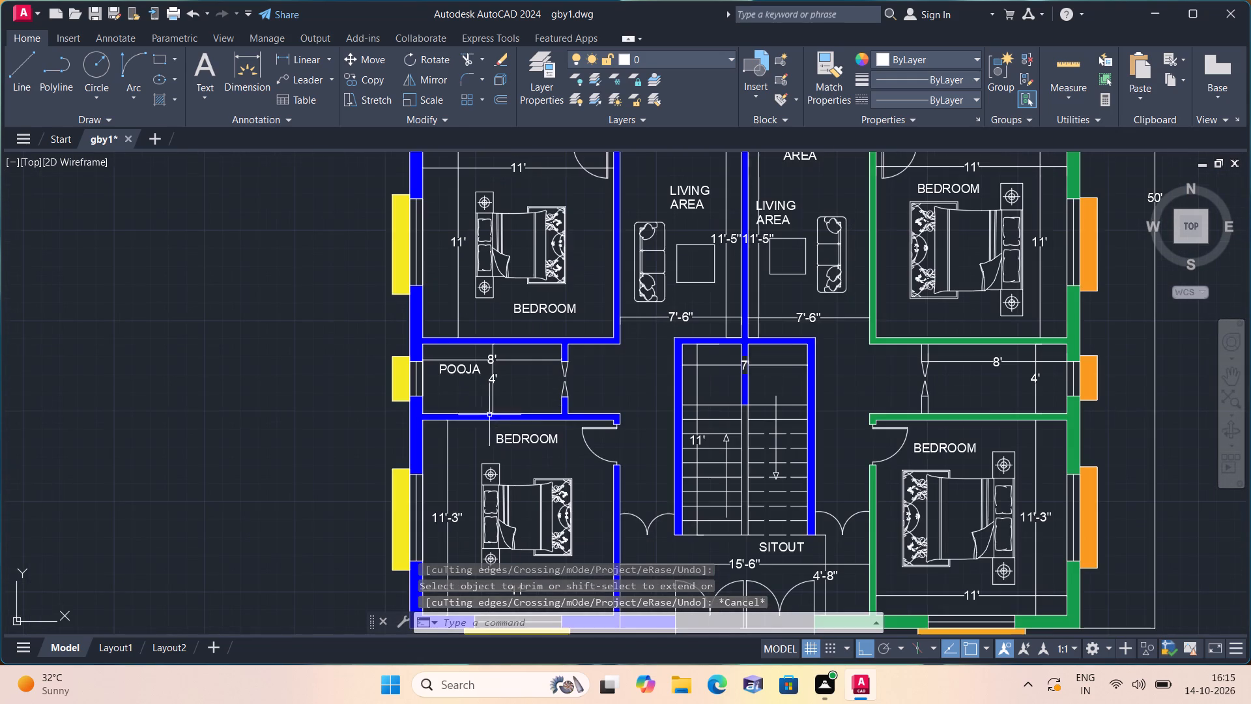
click(465, 366)
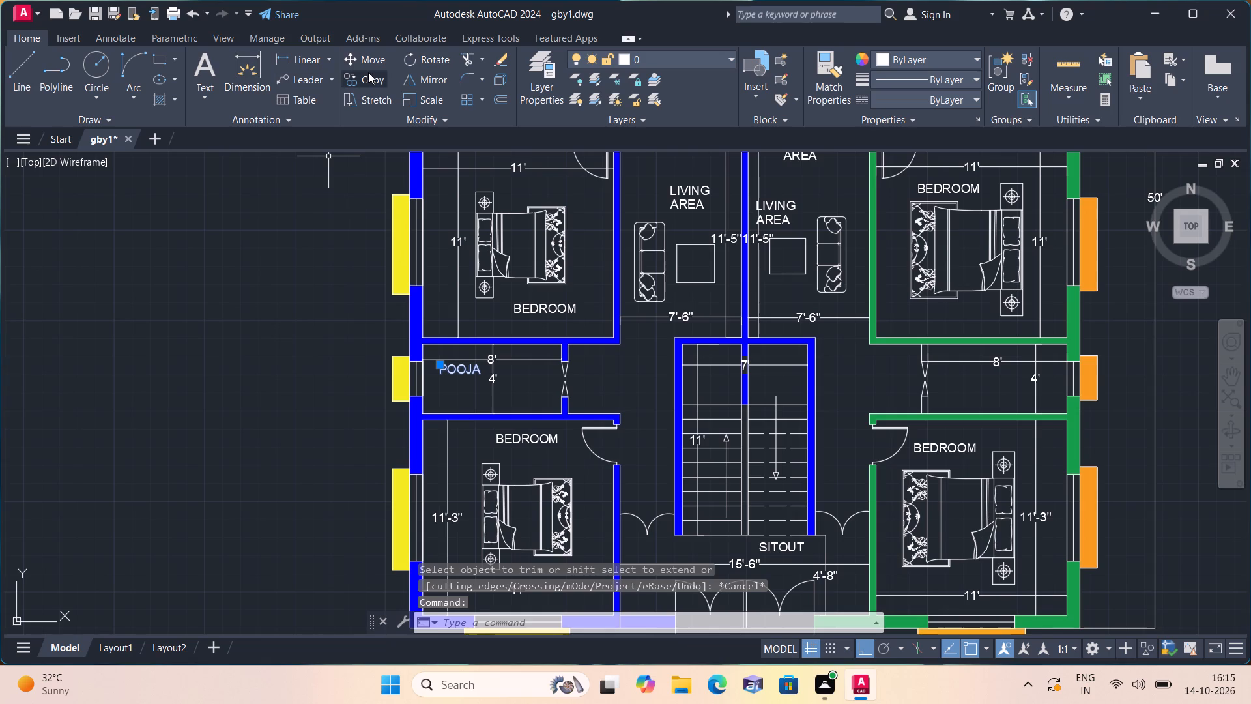
click(369, 74)
click(469, 374)
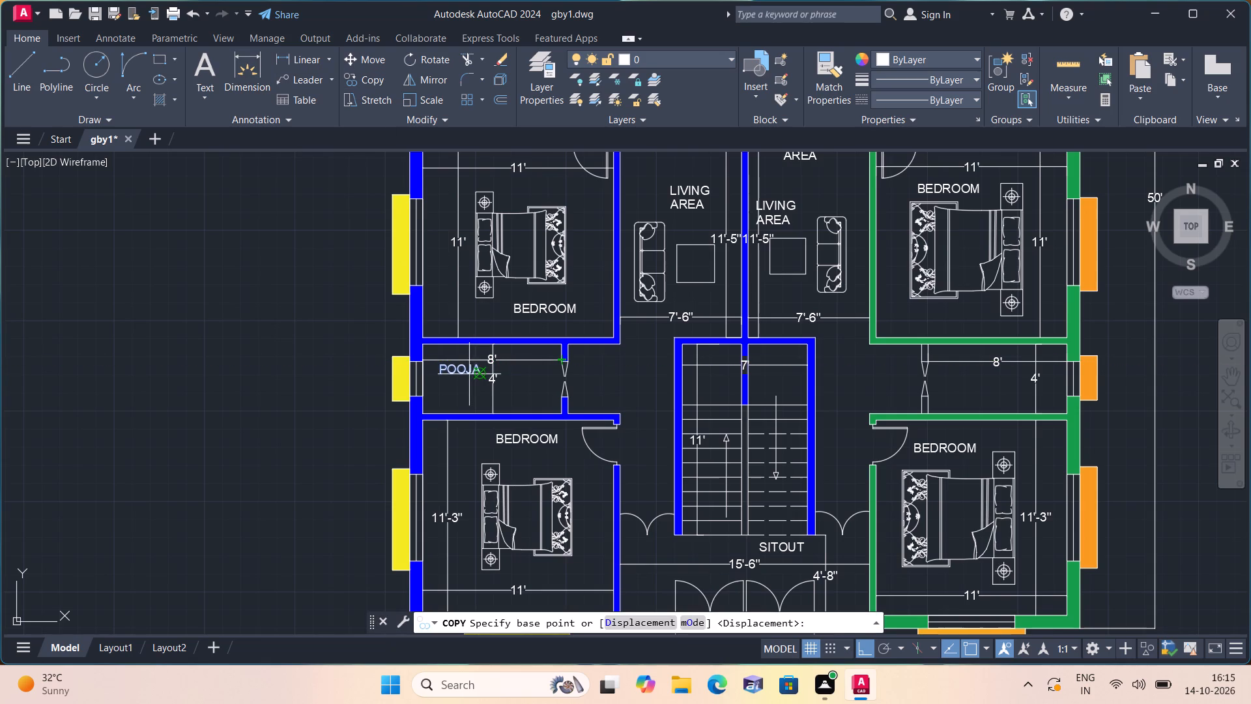
scroll(1001, 387, up, 1)
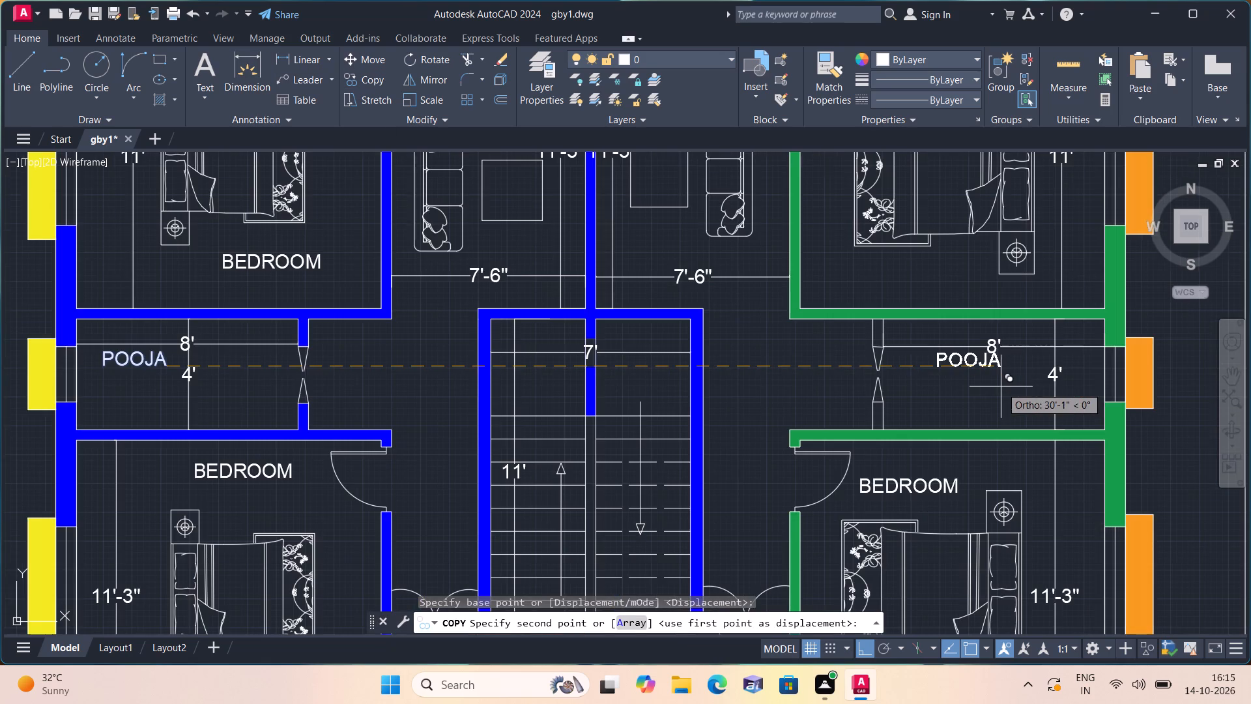
click(1017, 387)
key(Escape)
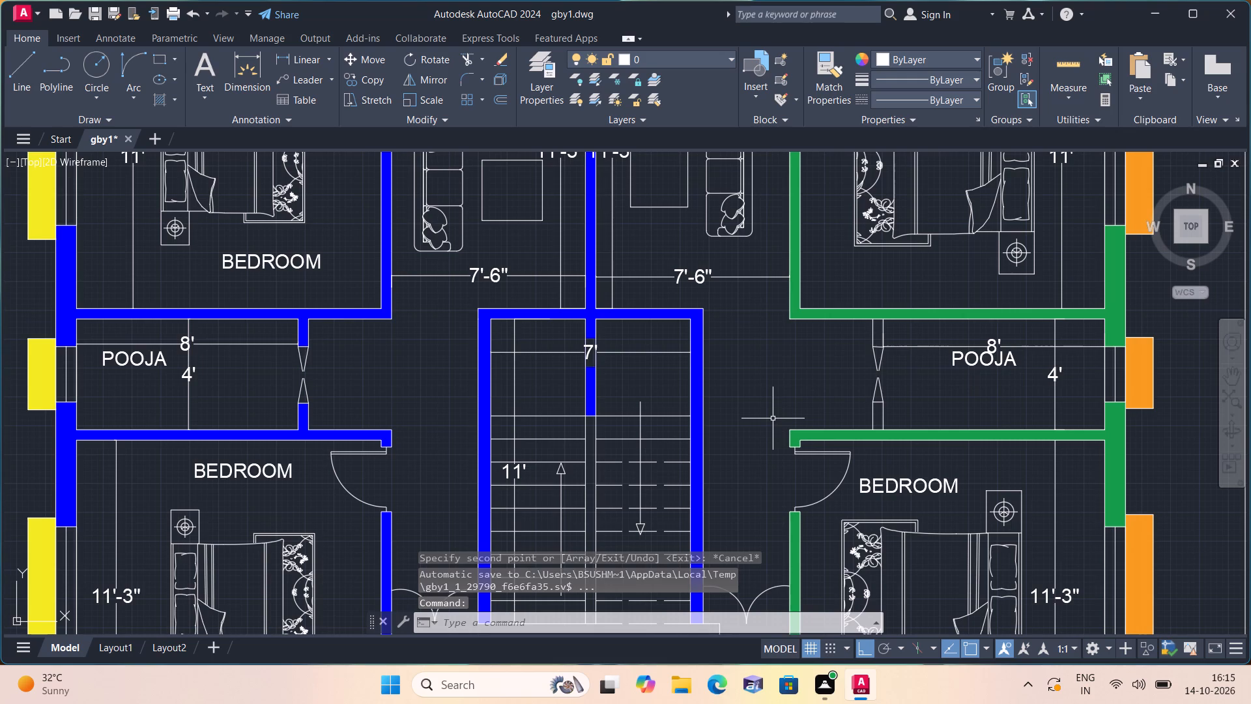
Check the labelled pooja rooms, the staircase passages and the sitout in the overall floor plan.
scroll(773, 418, down, 1)
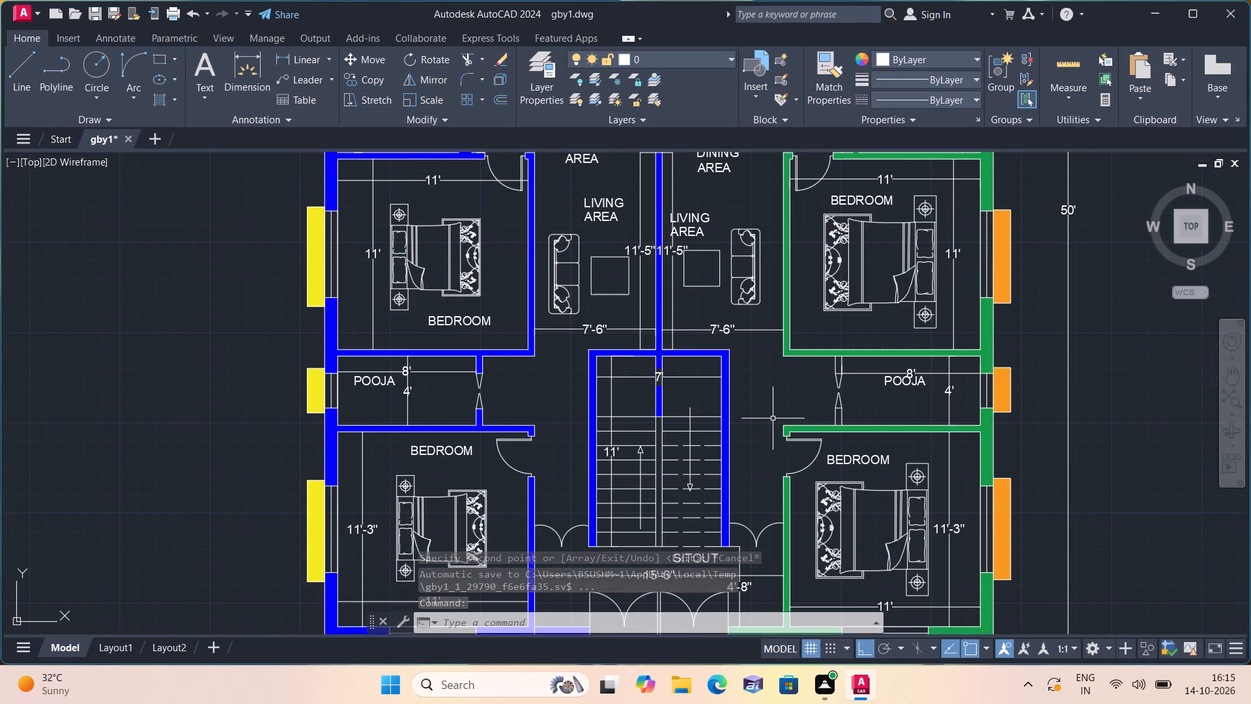
scroll(773, 418, up, 1)
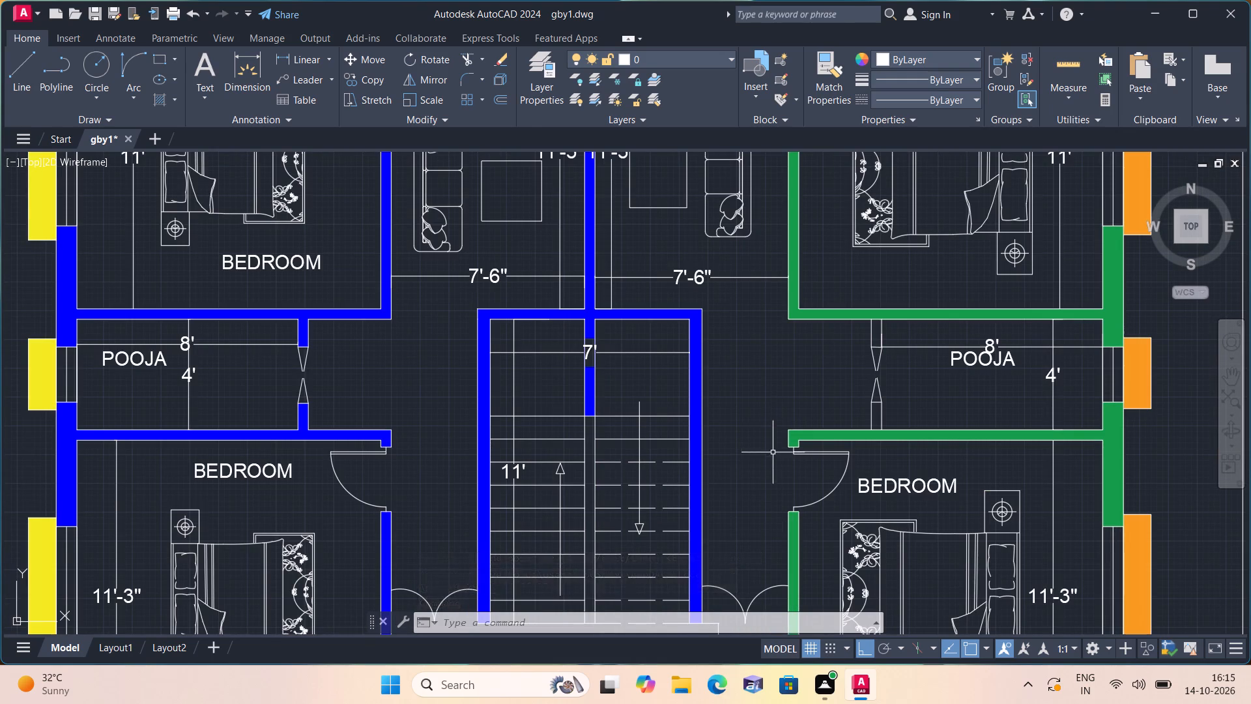
scroll(755, 460, down, 1)
middle_drag(692, 461, 671, 366)
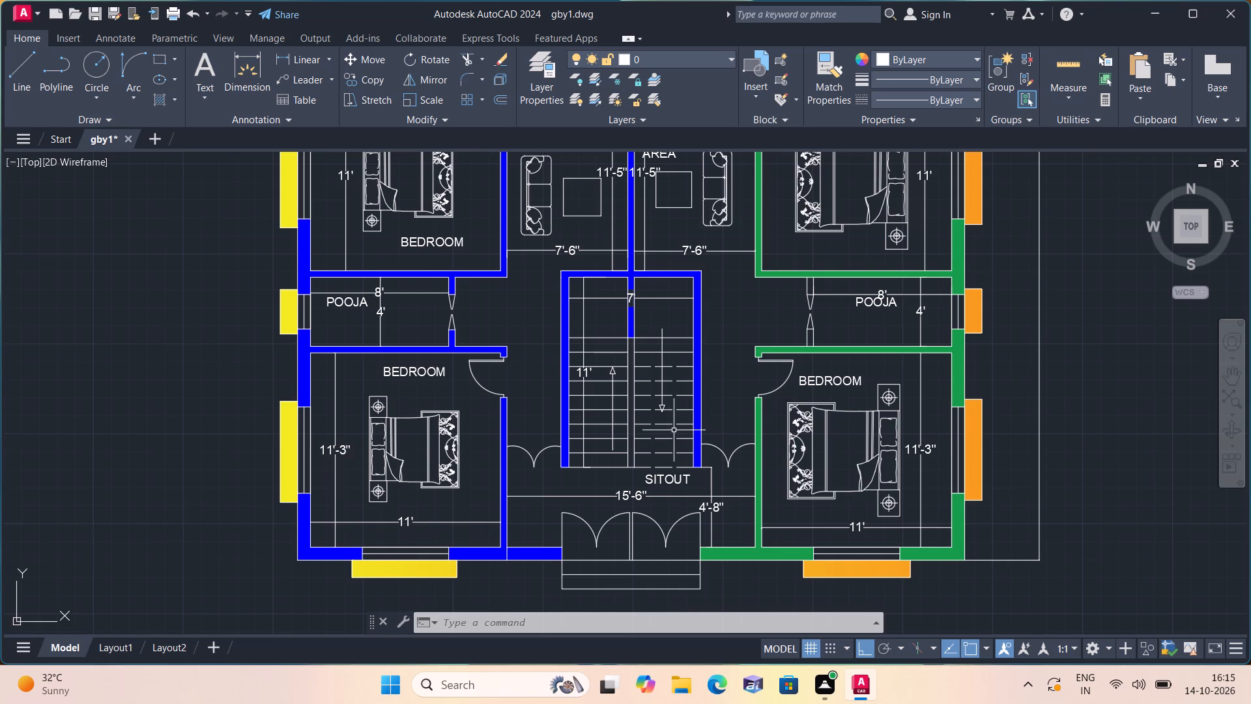
scroll(674, 430, down, 1)
middle_drag(699, 451, 687, 332)
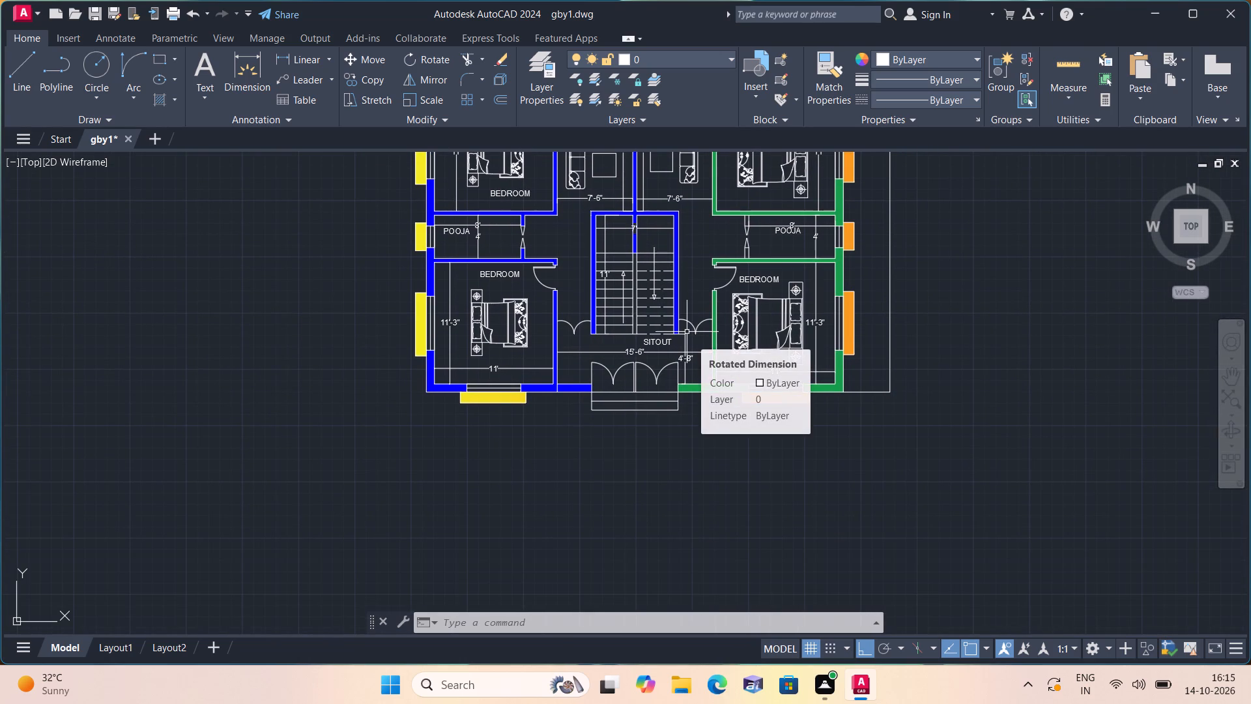
scroll(687, 332, down, 1)
Save the drawing under the new name oy in the Documents folder as an AutoCAD 2018 drawing.
click(32, 12)
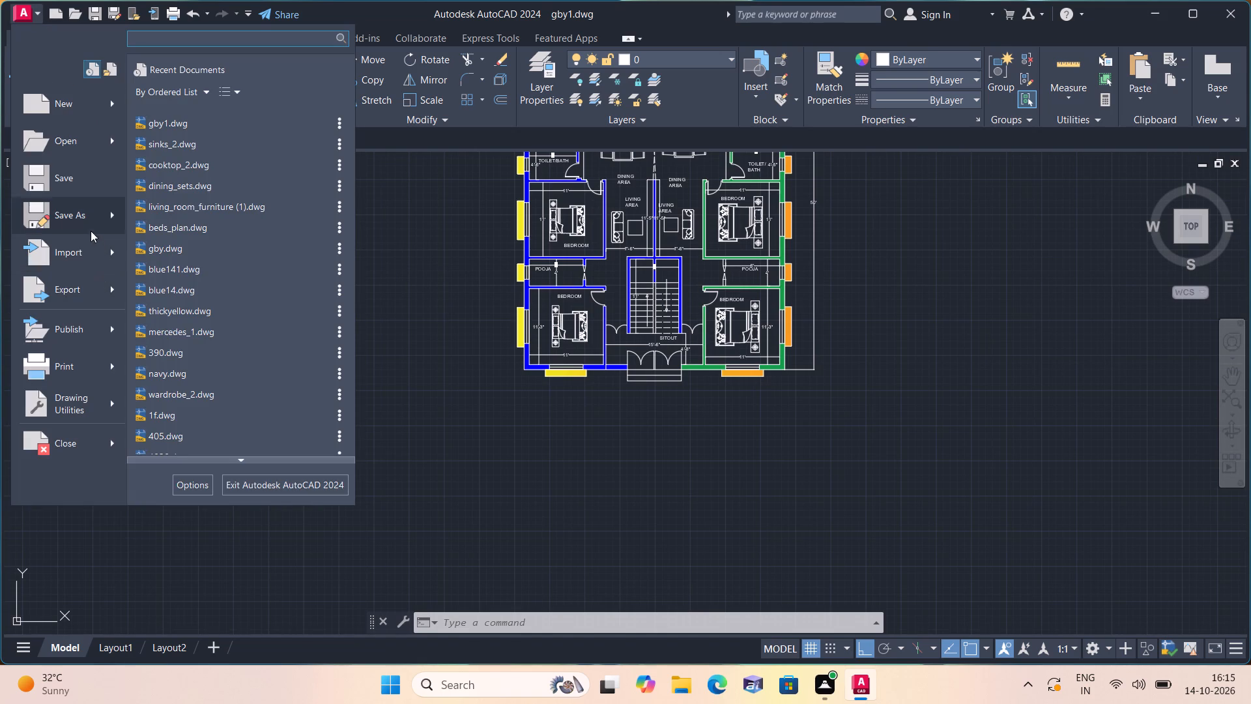
click(93, 215)
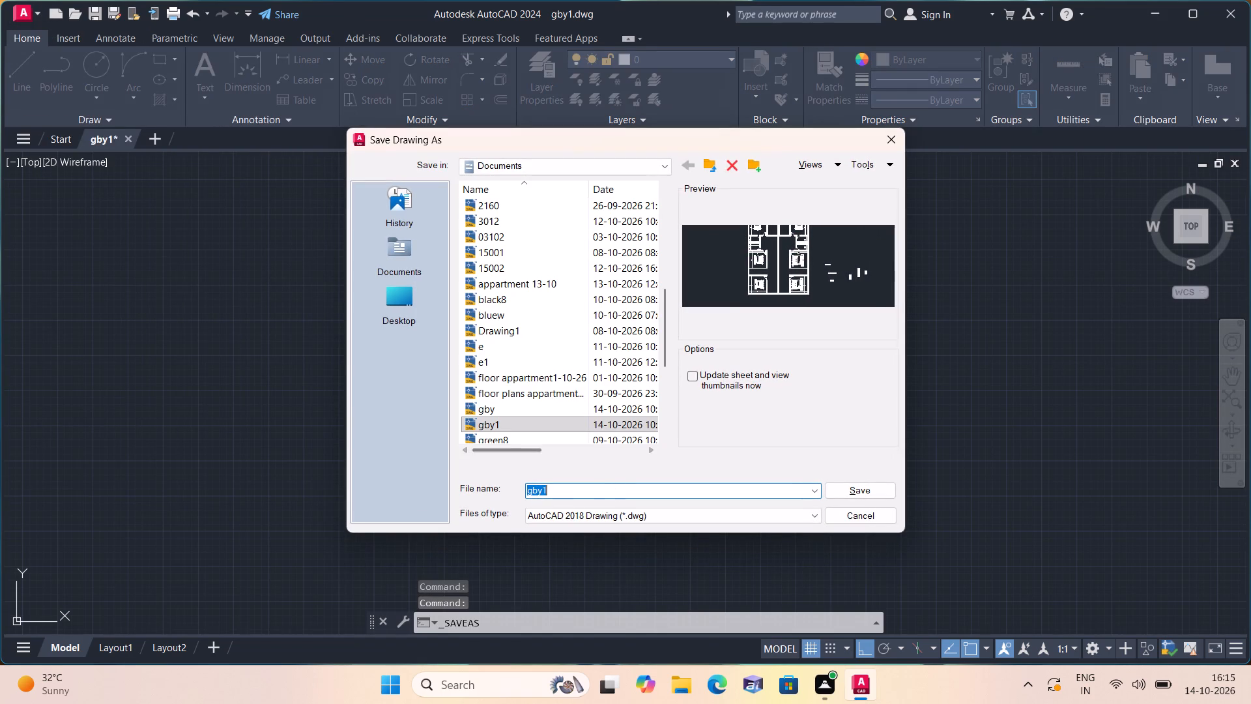
click(594, 497)
key(2)
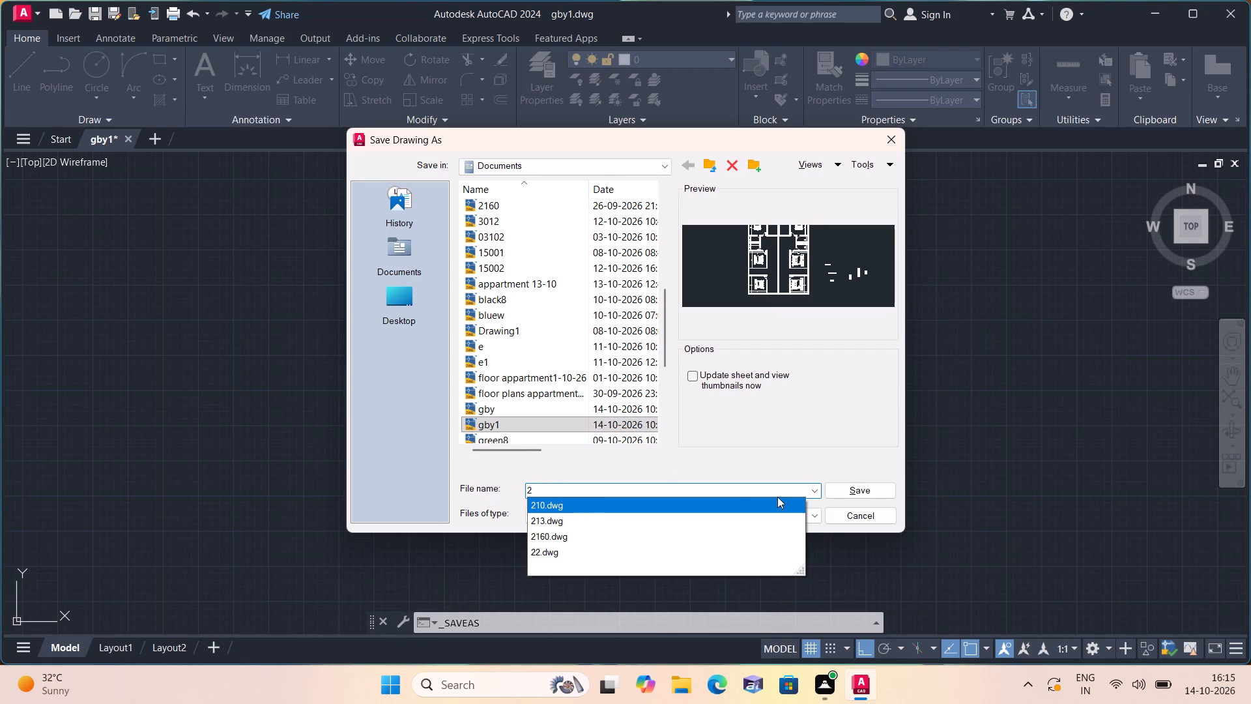
key(BackSpace)
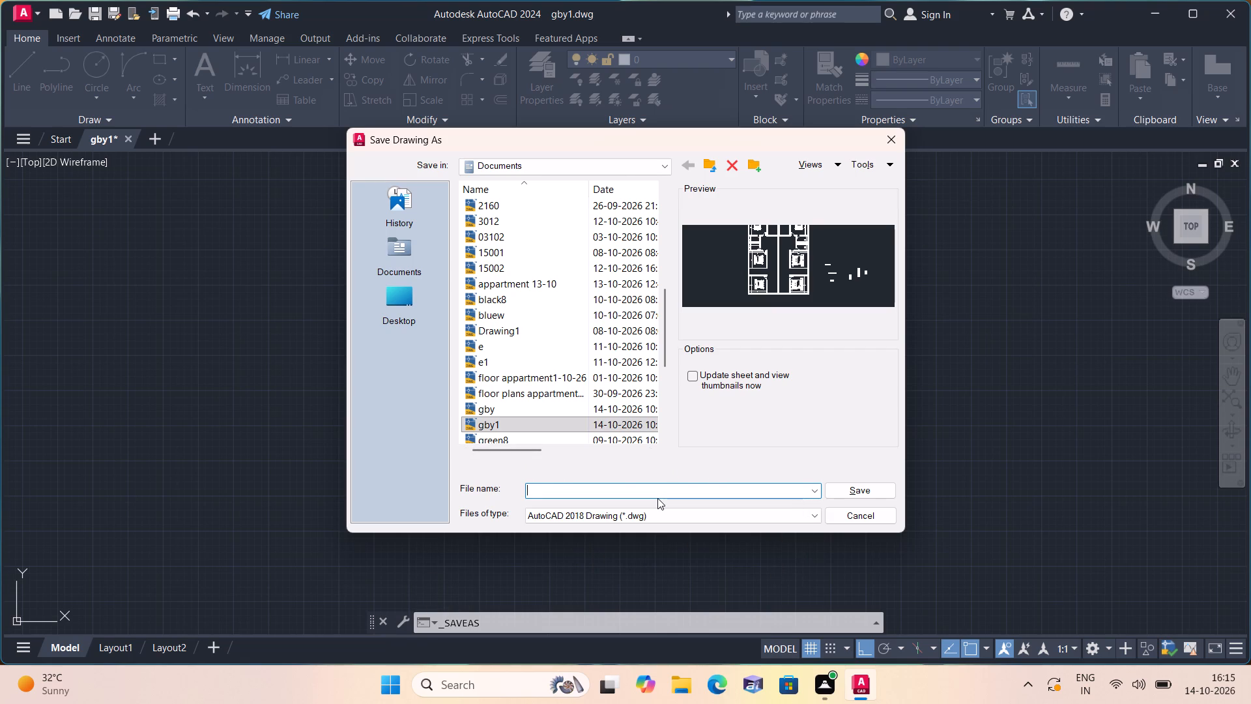
text(oy)
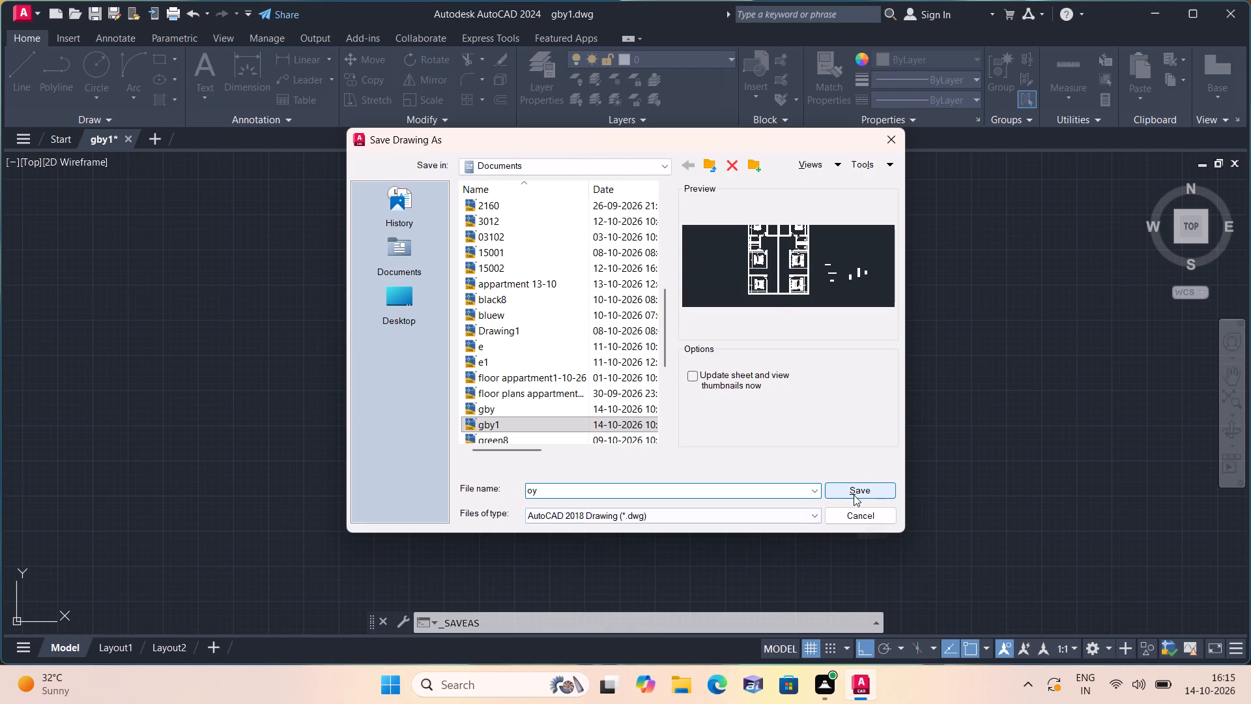
click(854, 495)
Start a plot of the model and set the plotter to DWG To PDF.pc3.
scroll(805, 493, down, 2)
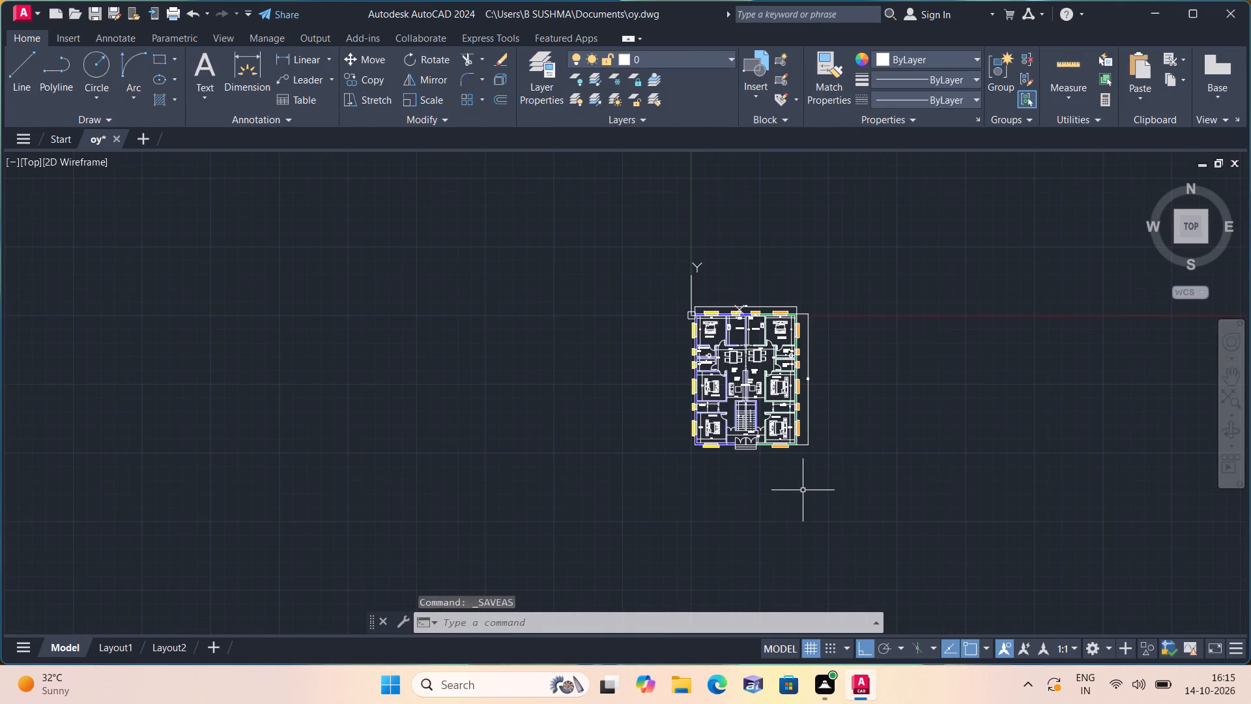
middle_drag(784, 472, 664, 510)
text(plo)
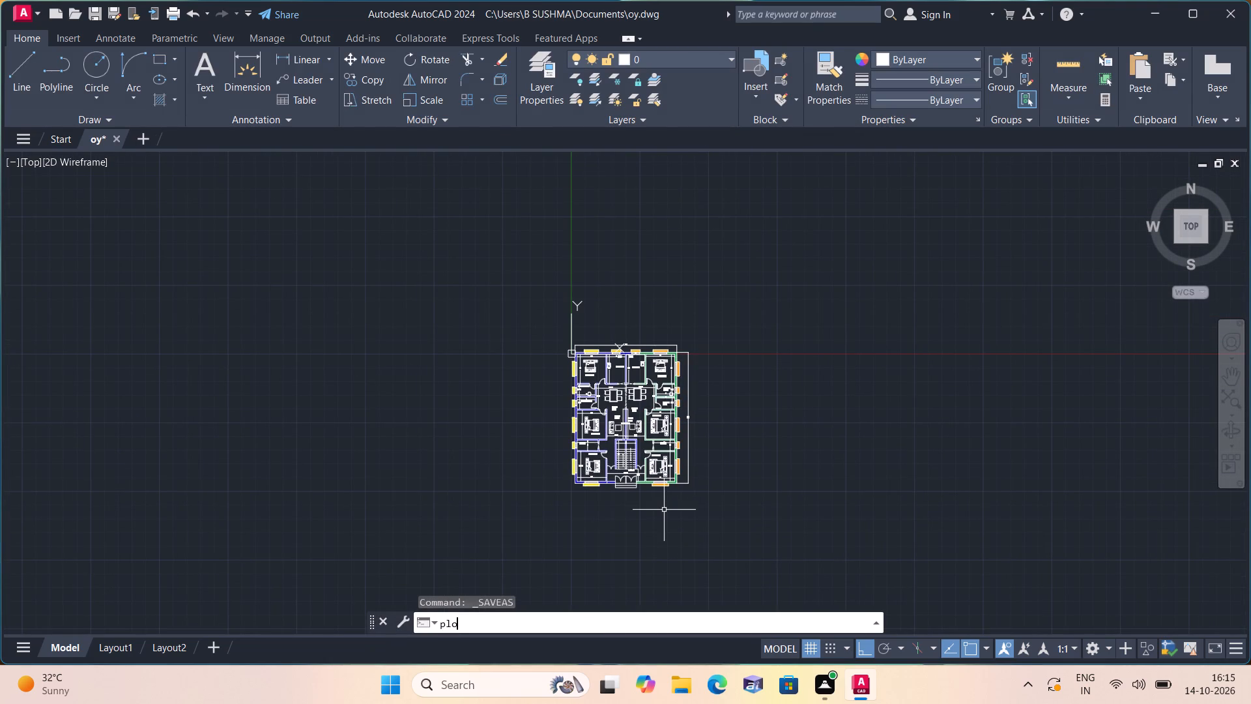
text(t)
key(space)
scroll(681, 410, up, 3)
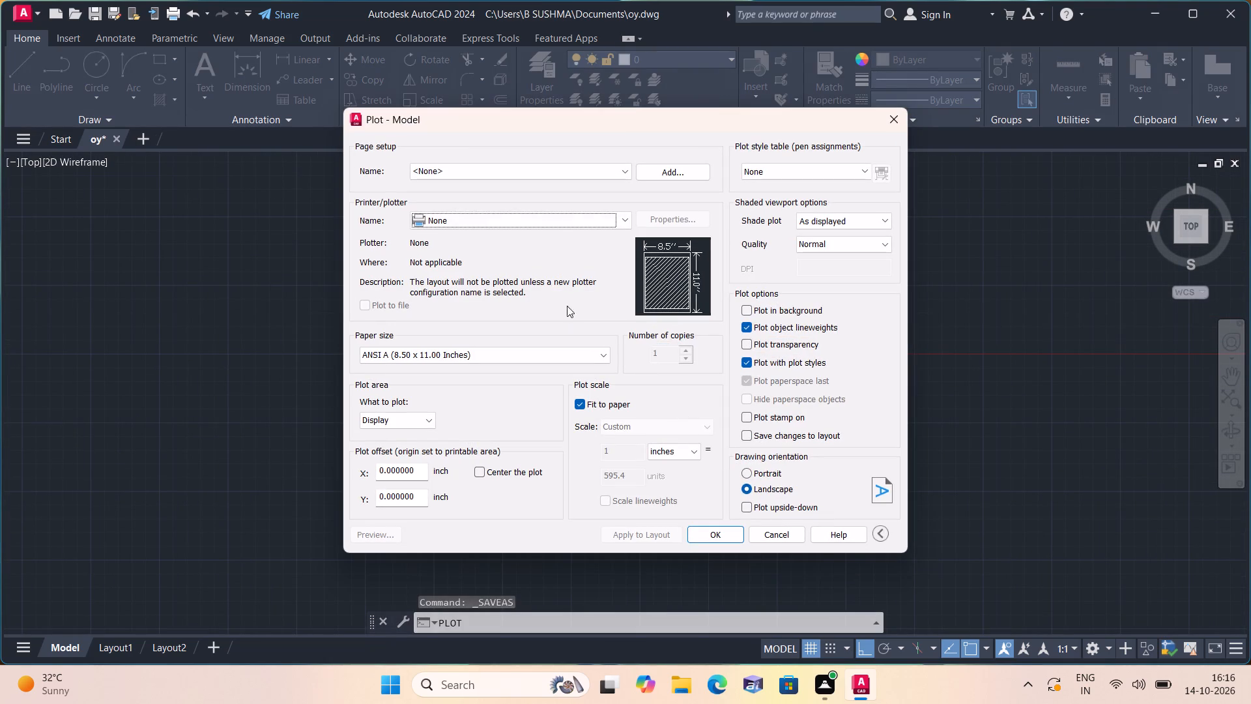
click(560, 220)
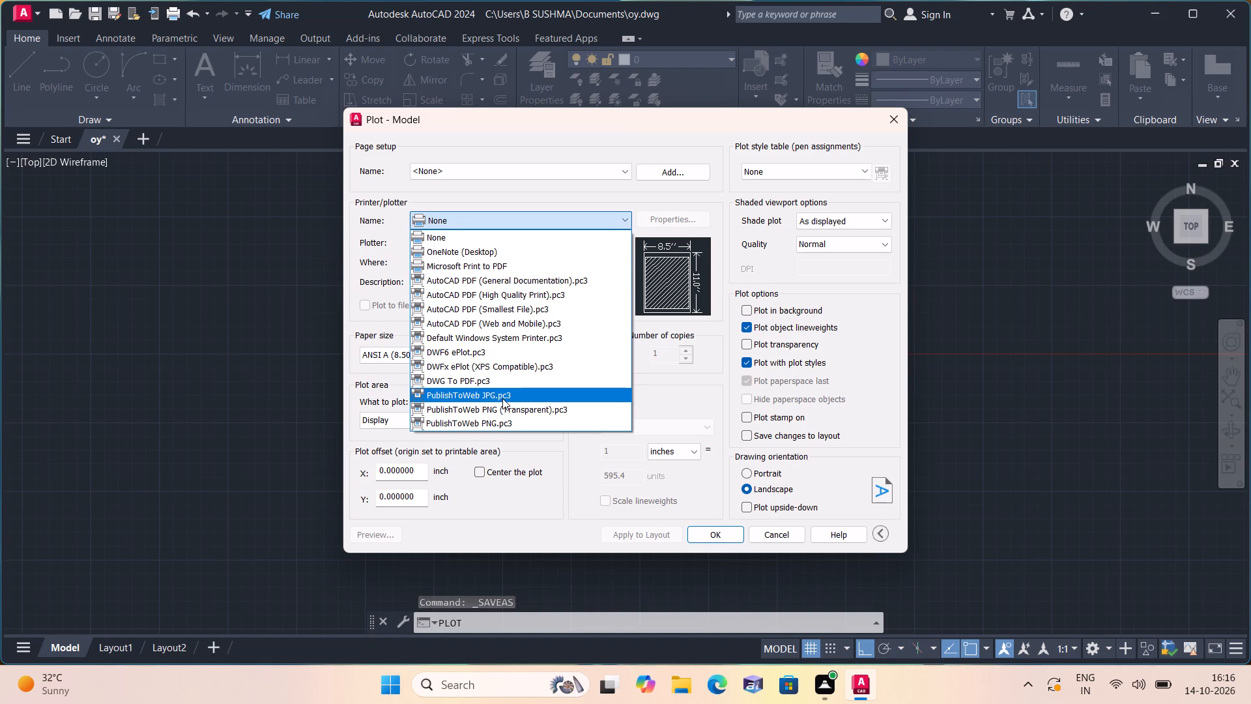
click(501, 383)
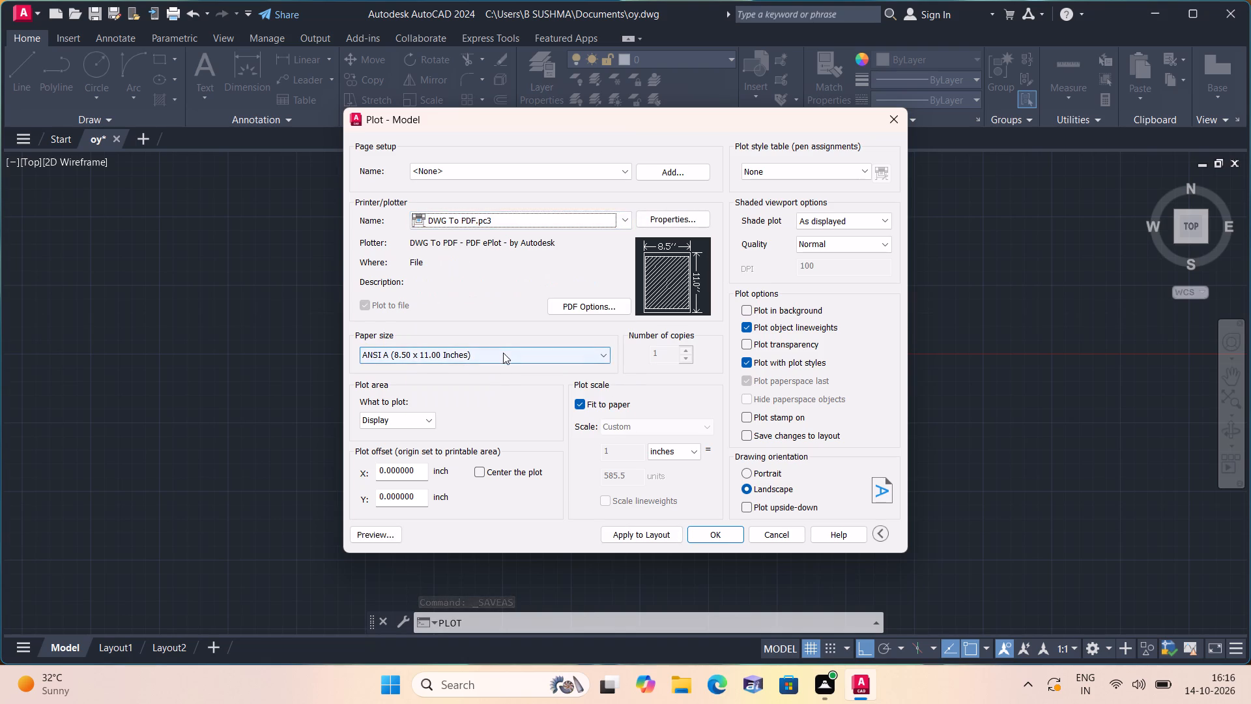
Set the plot's paper size to ISO A4 (297.00 x 210.00 MM).
click(503, 353)
scroll(471, 396, down, 6)
scroll(461, 506, down, 13)
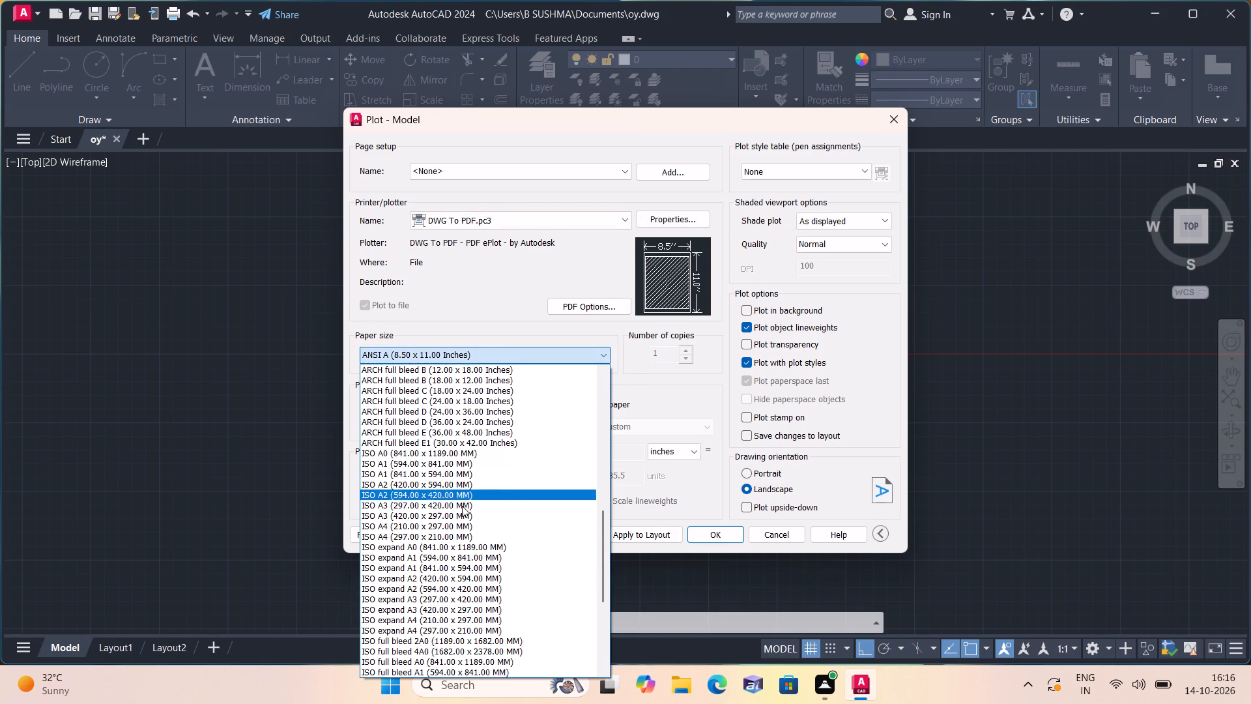
scroll(446, 413, up, 4)
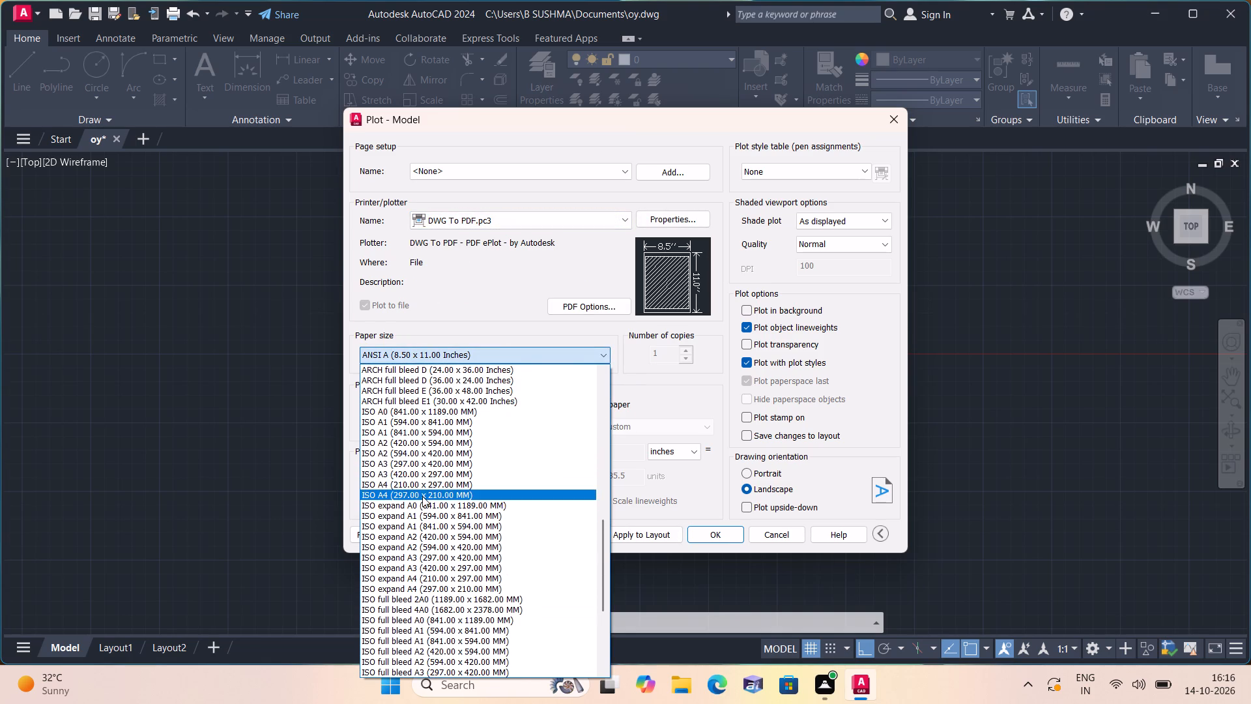
click(422, 497)
Set the plot area to a window drawn loosely around the whole floor plan, and center the plot on the sheet.
click(424, 422)
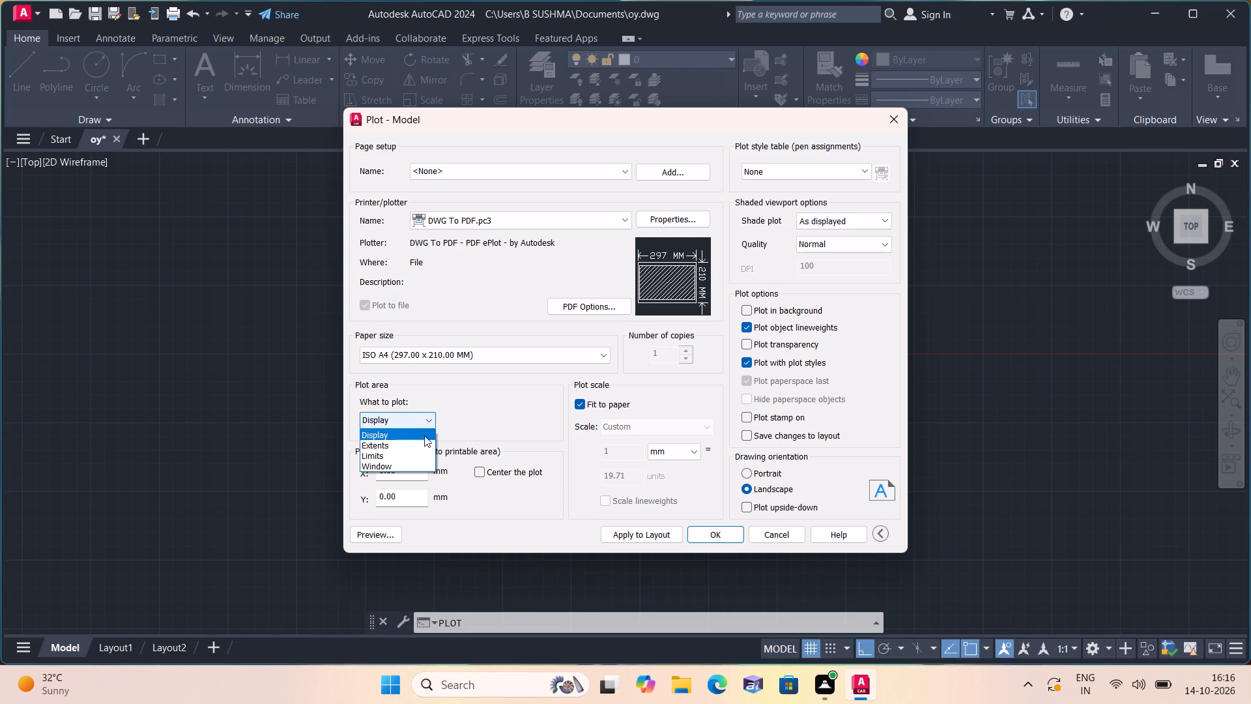
click(414, 466)
scroll(424, 432, down, 1)
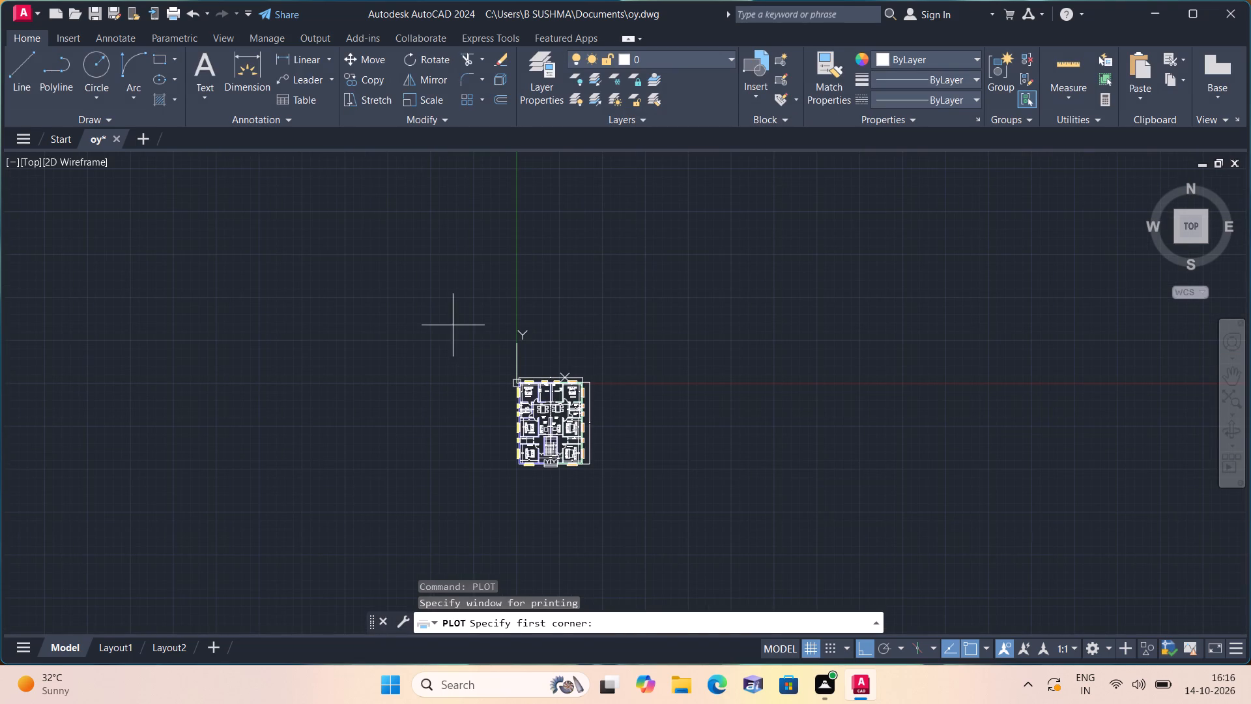
click(442, 325)
click(710, 523)
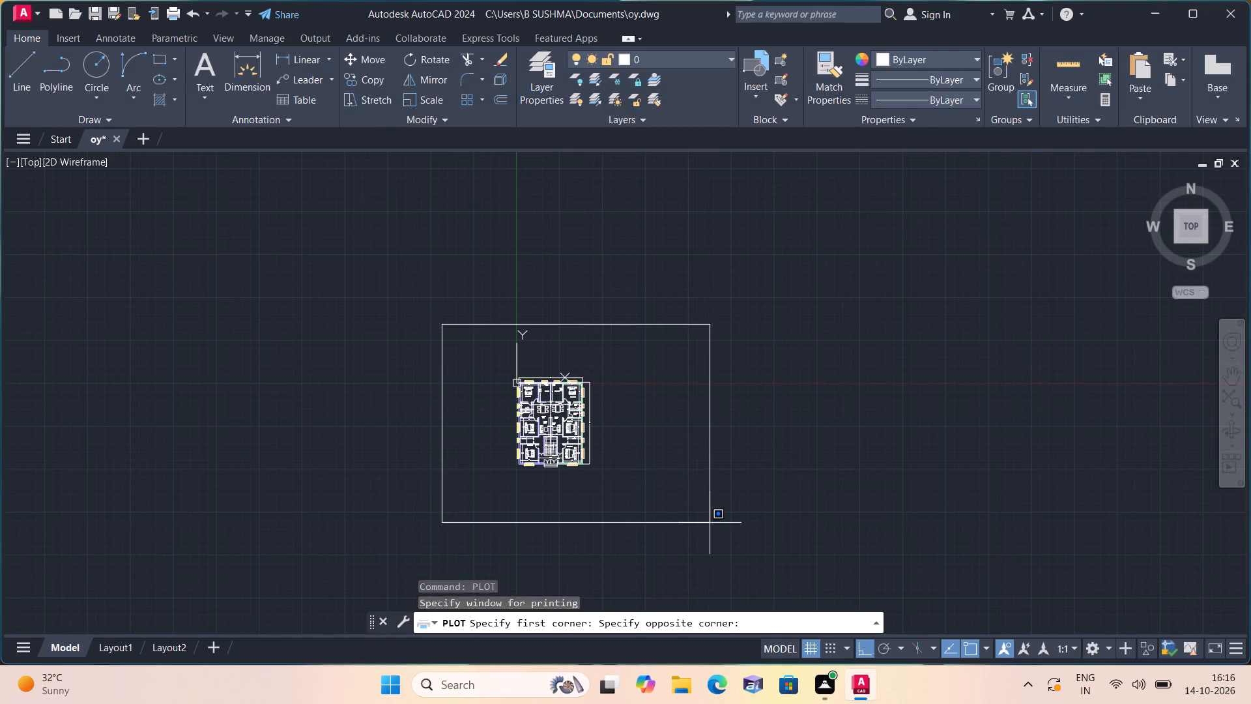
click(483, 471)
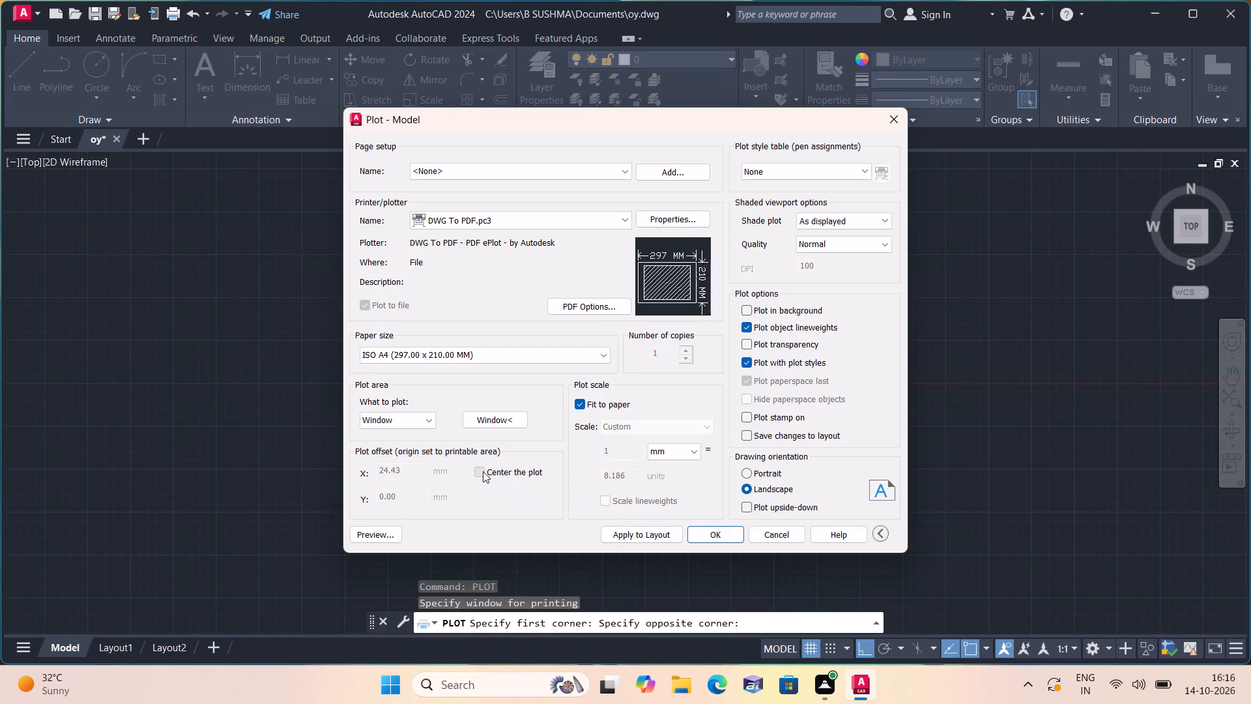
Assign the acad.ctb plot style table to the plot.
click(762, 176)
click(764, 199)
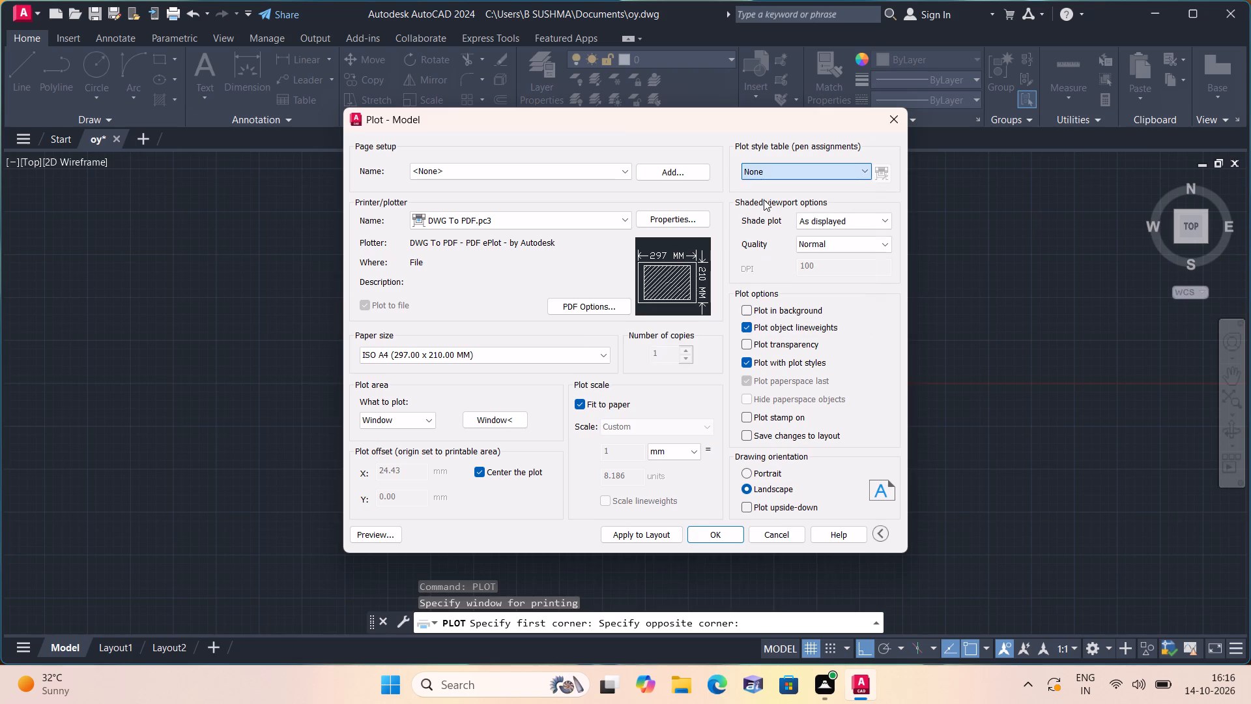
click(639, 373)
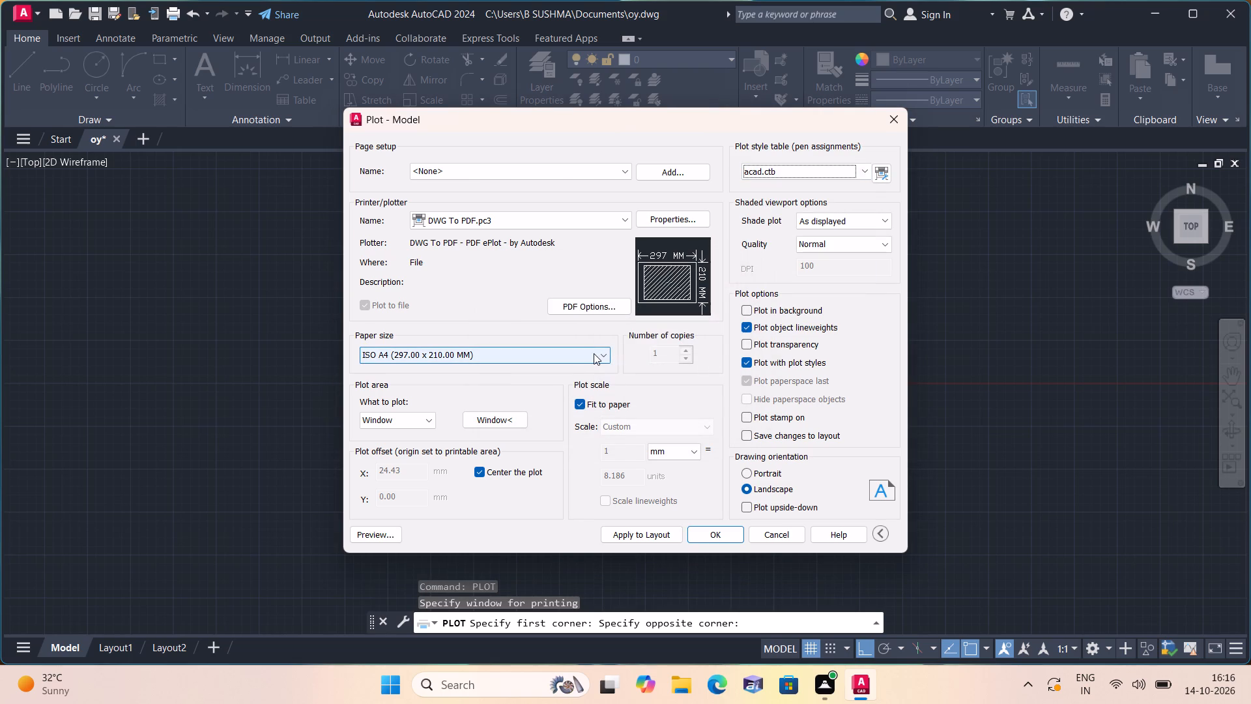
Preview the plot and examine the floor plan's rooms, labels and wall colours, then leave the preview.
click(382, 535)
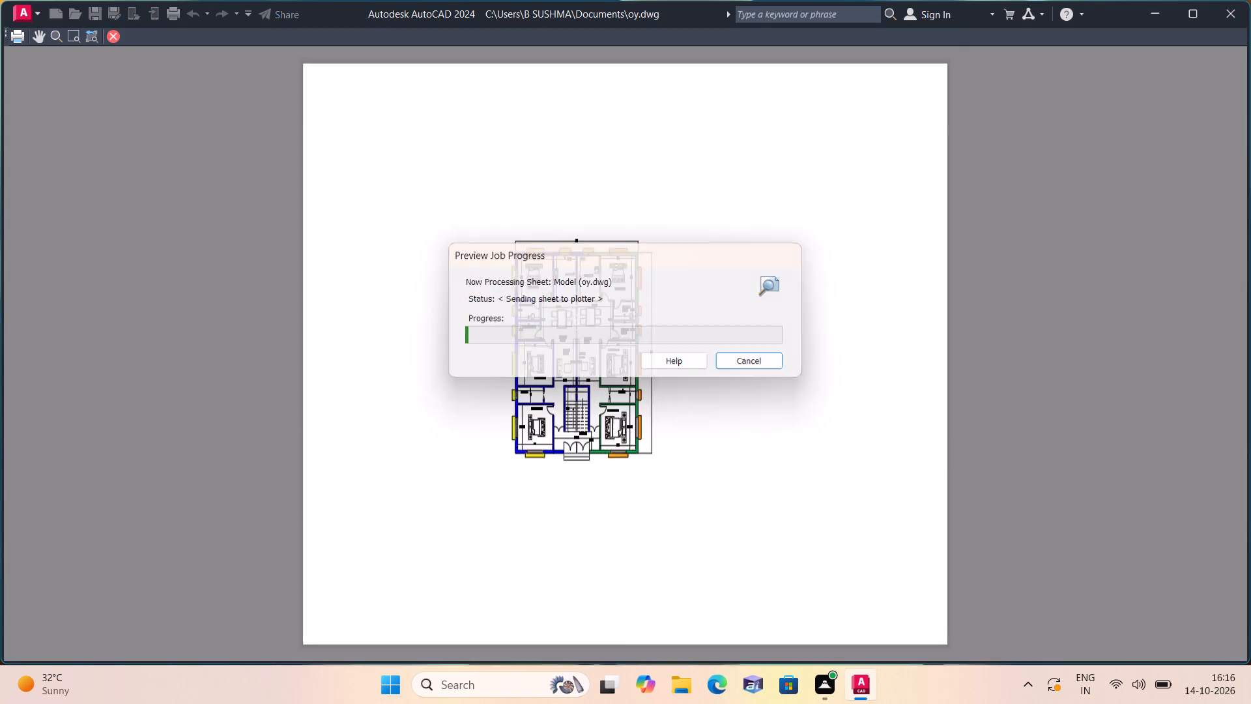
scroll(618, 433, up, 4)
middle_drag(563, 335, 608, 367)
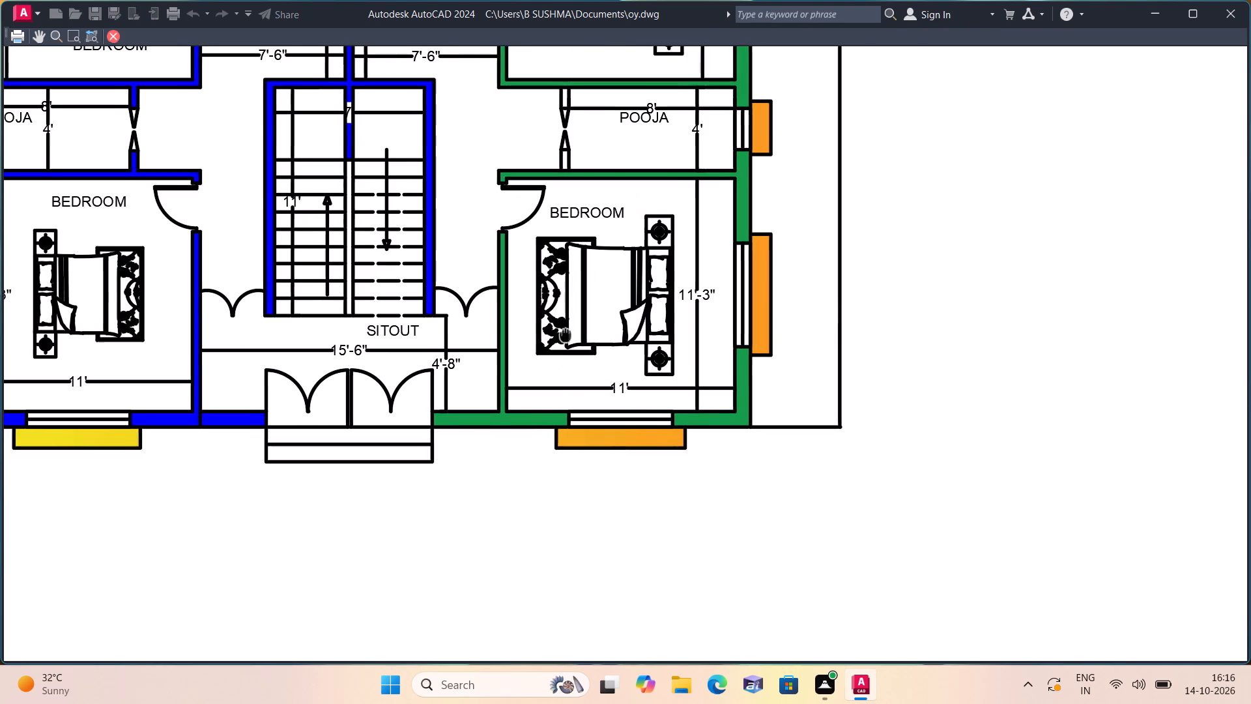
middle_drag(608, 367, 705, 479)
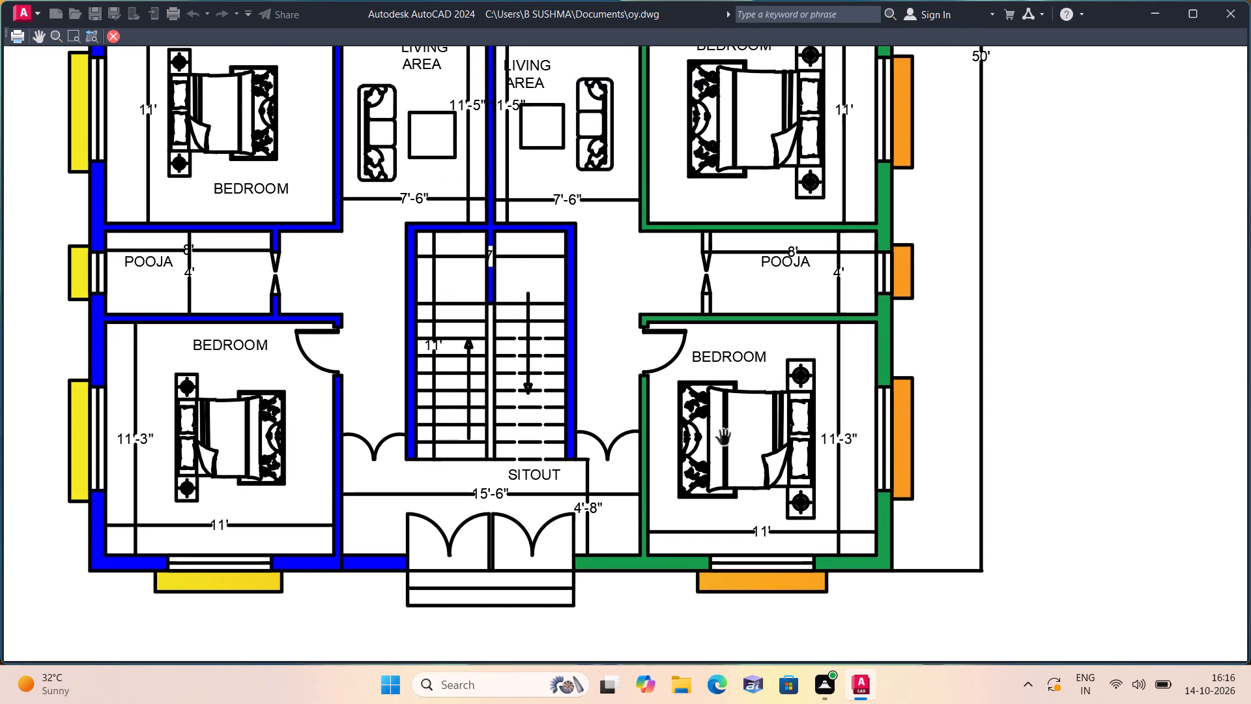
scroll(723, 434, down, 1)
middle_drag(677, 314, 678, 447)
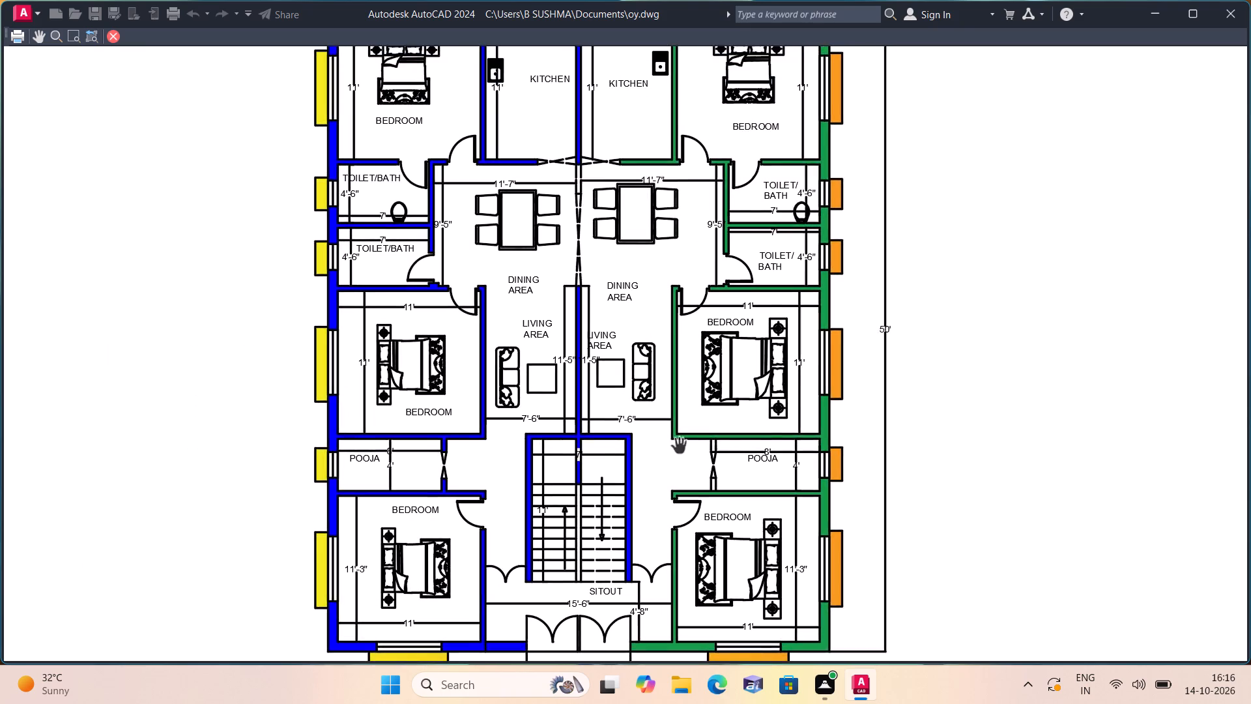
scroll(678, 447, down, 1)
right_click(758, 356)
click(782, 364)
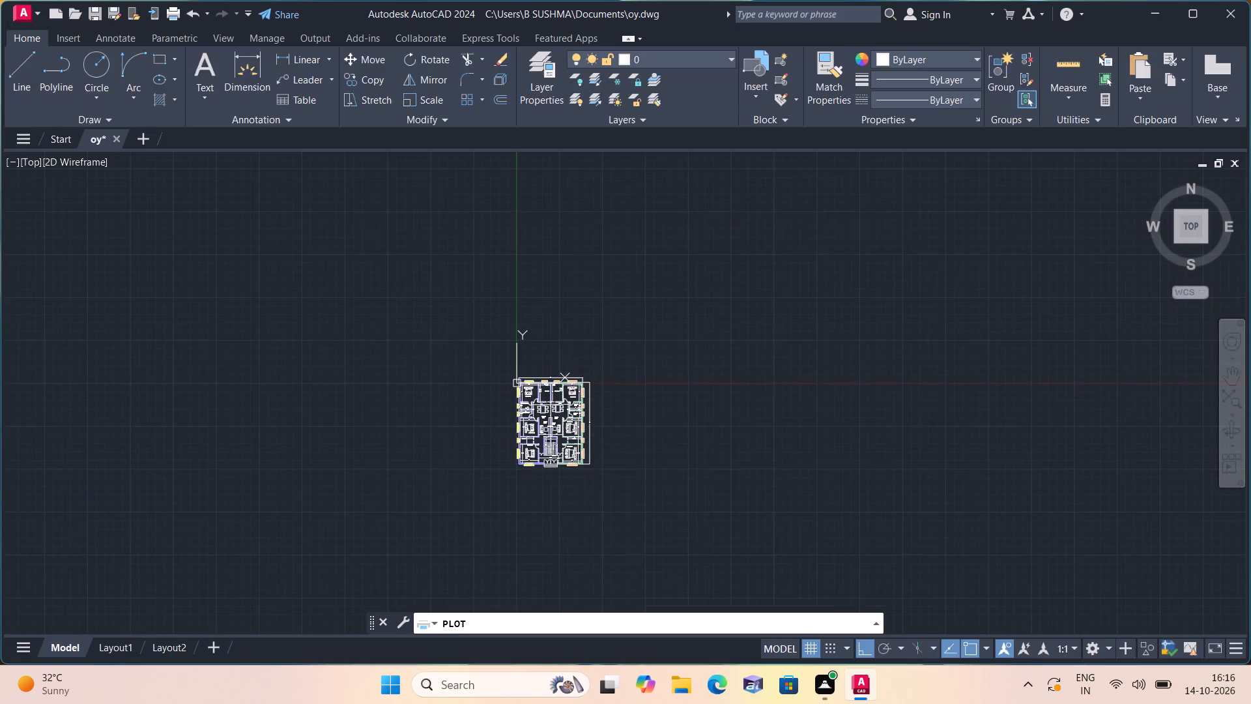
Apply the plot settings to the layout and plot the drawing to oy-Model.pdf in the Documents folder.
click(626, 536)
click(711, 531)
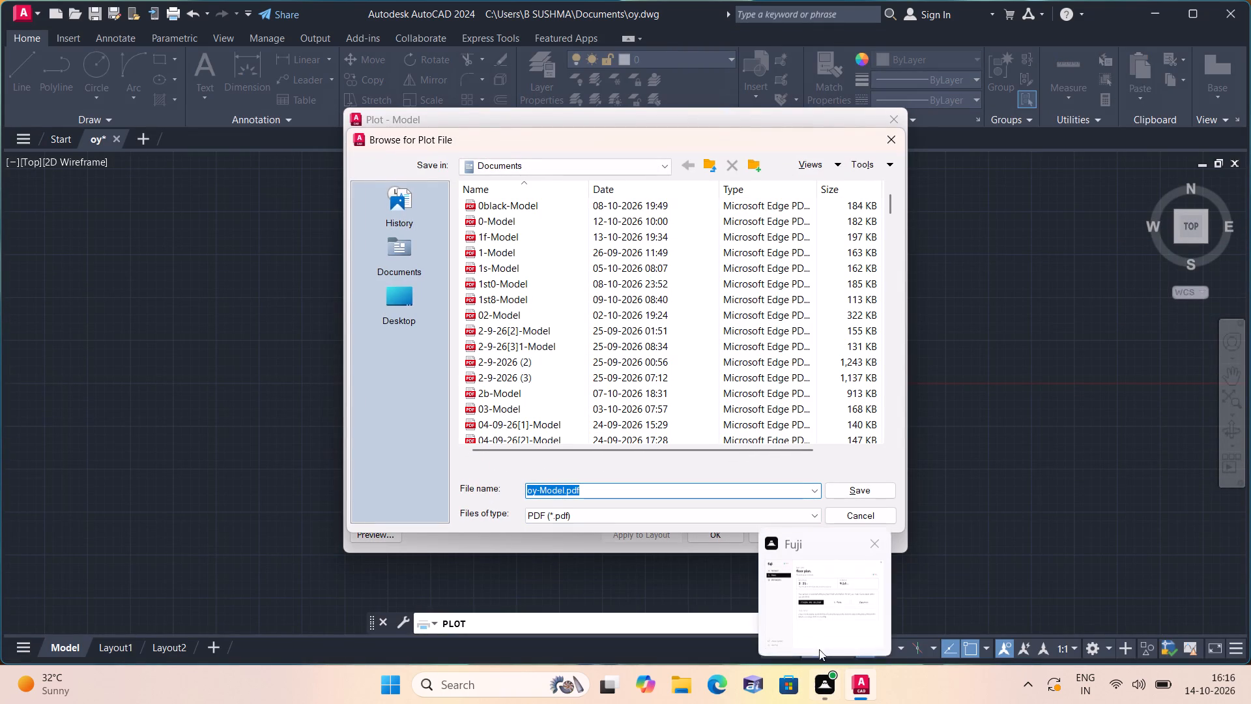
click(865, 491)
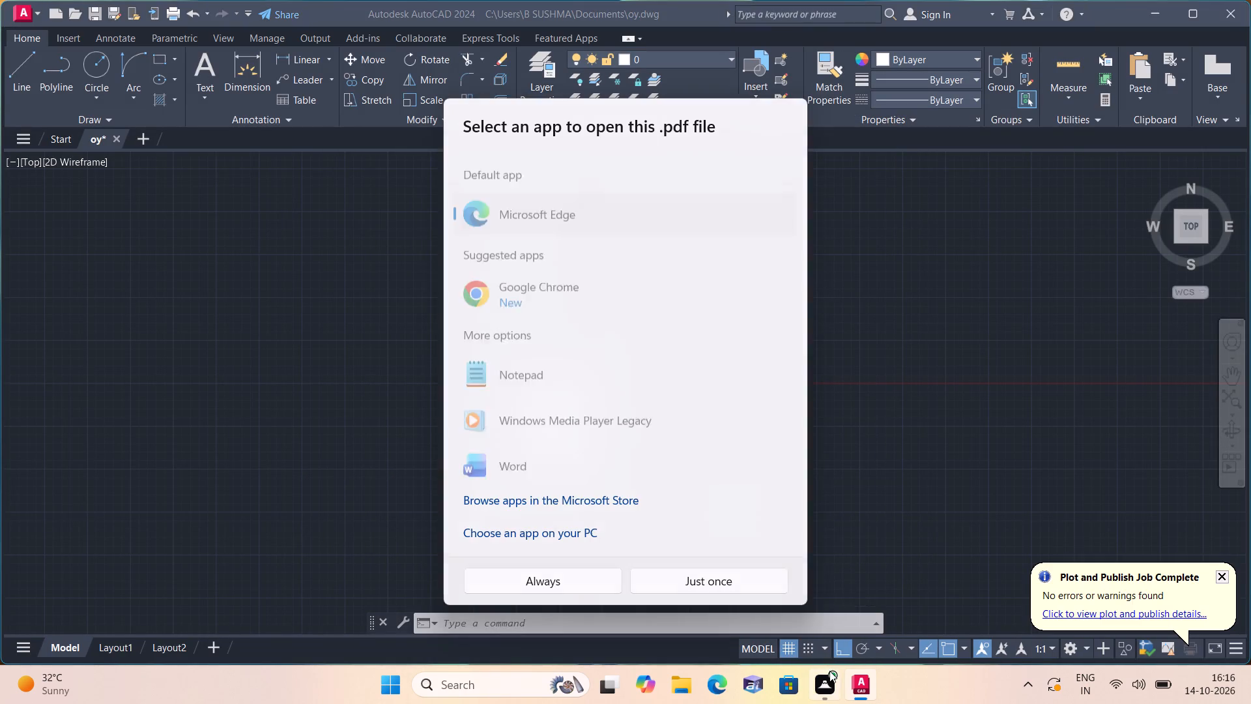